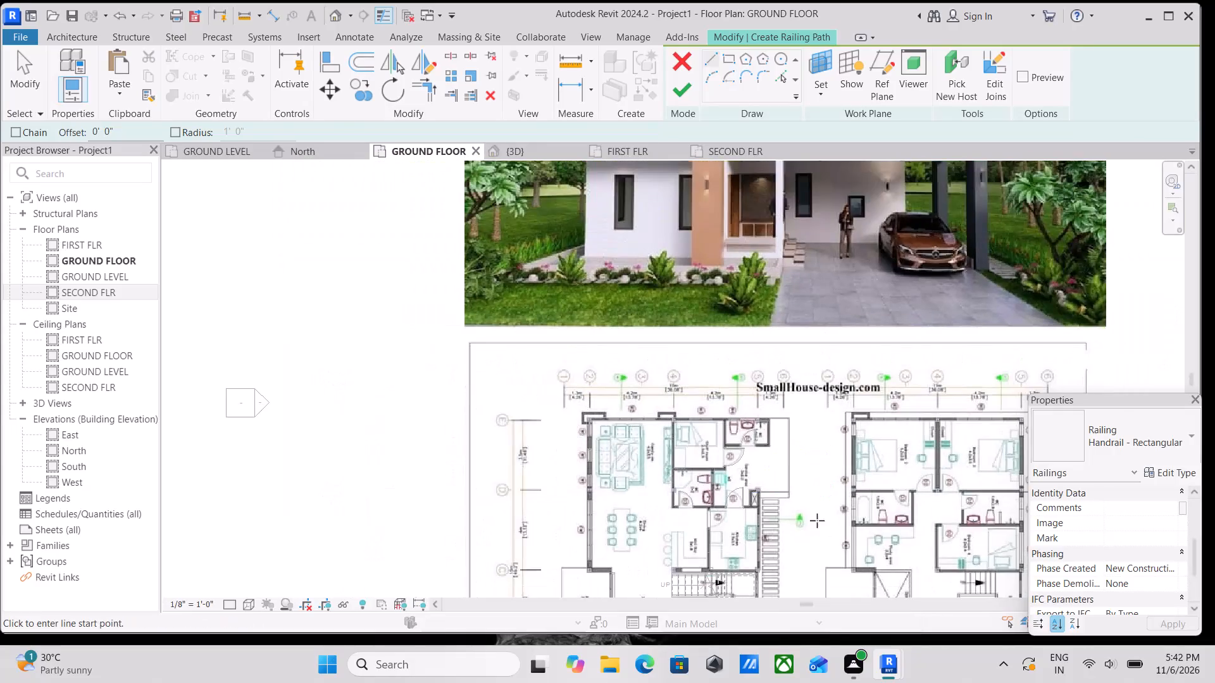
Examine the room layouts, service area and stairs on the reference floor plans in the GROUND FLOOR view.
scroll(848, 408, "down", 1)
middle_click_drag(842, 405, 685, 357)
scroll(778, 488, "up", 3)
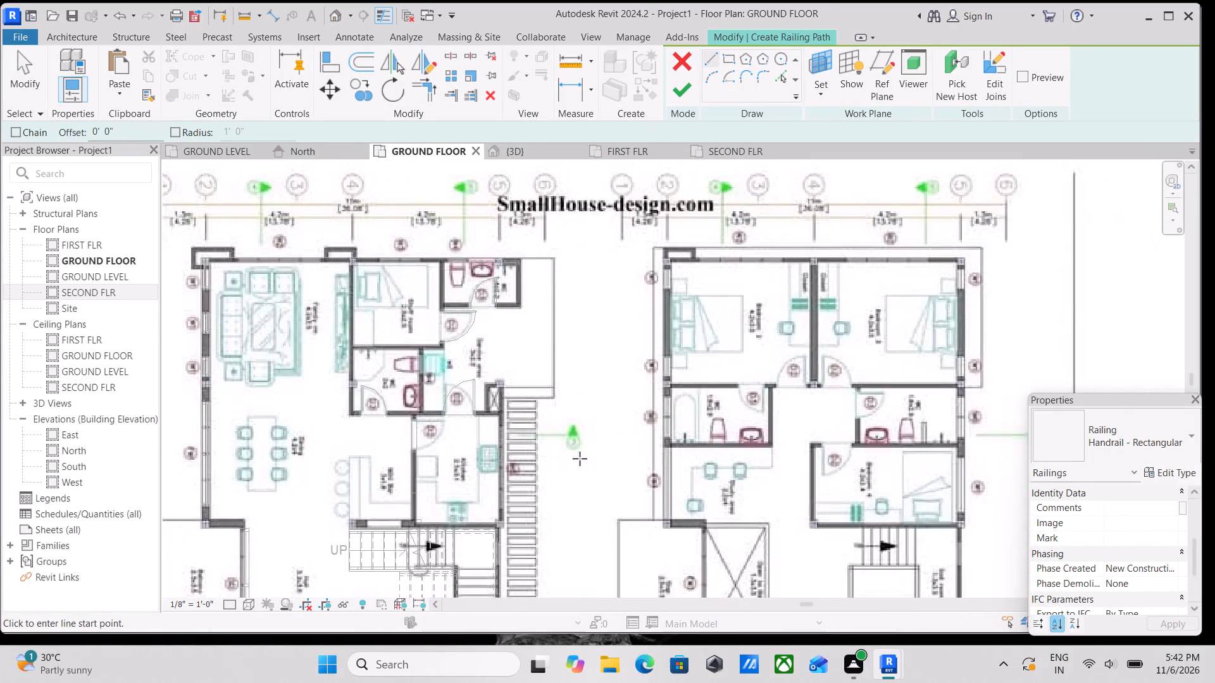
scroll(539, 435, "up", 2)
scroll(508, 420, "down", 2)
middle_click_drag(549, 415, 660, 390)
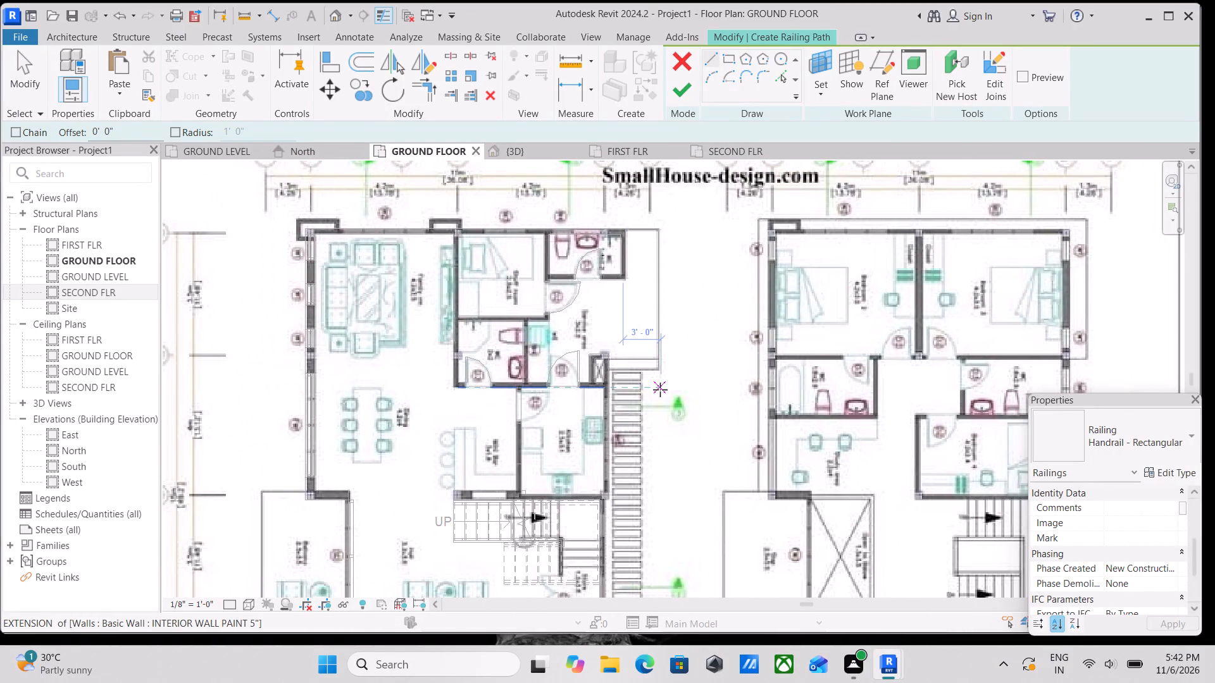
key("Escape")
scroll(721, 331, "down", 2)
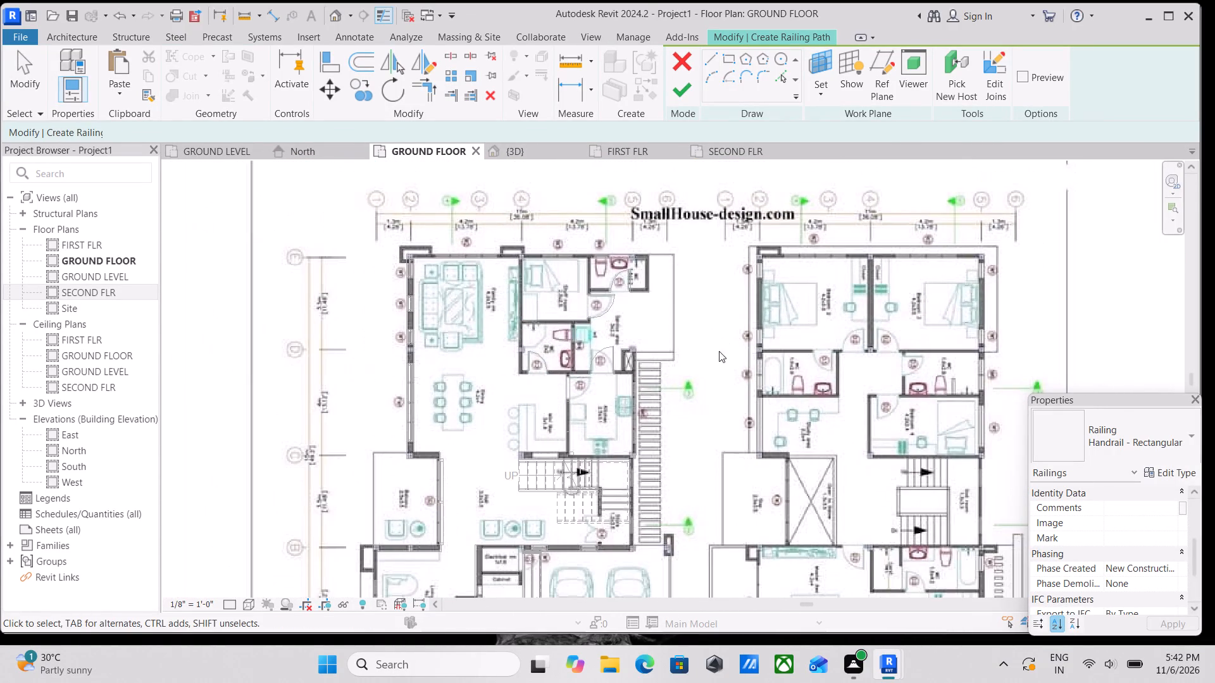
middle_click_drag(690, 414, 712, 359)
middle_click_drag(713, 455, 693, 432, "shift")
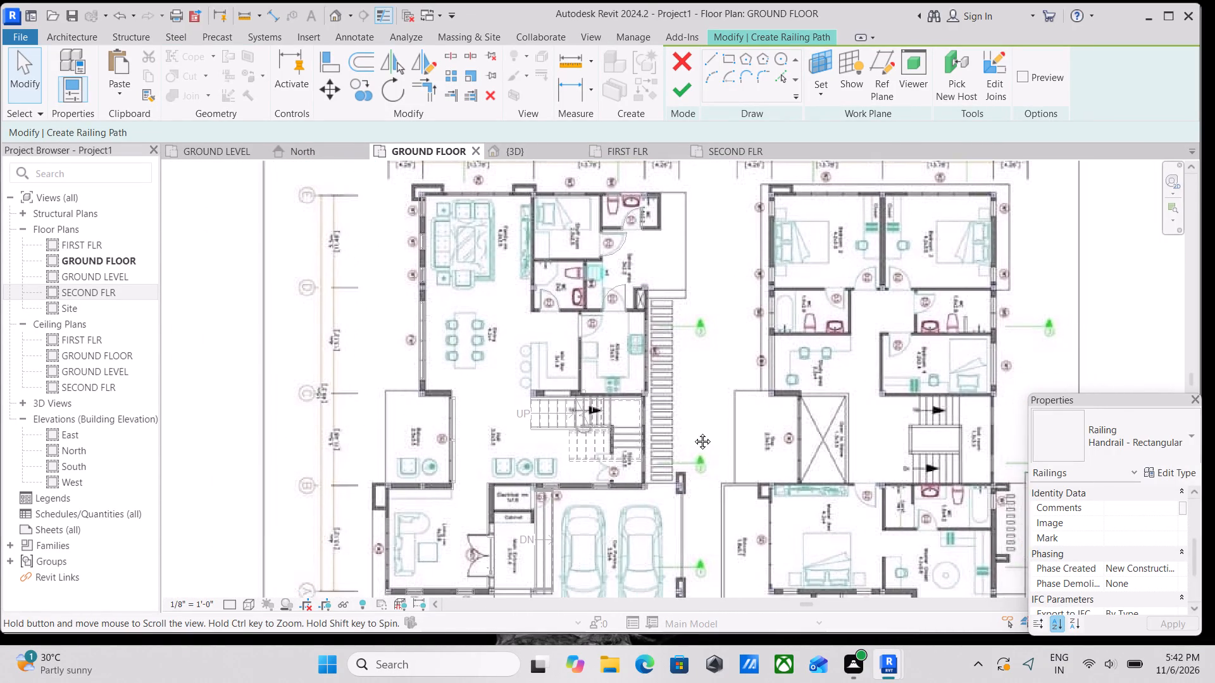
middle_click_drag(693, 432, 736, 414, "shift")
middle_click_drag(670, 355, 698, 391)
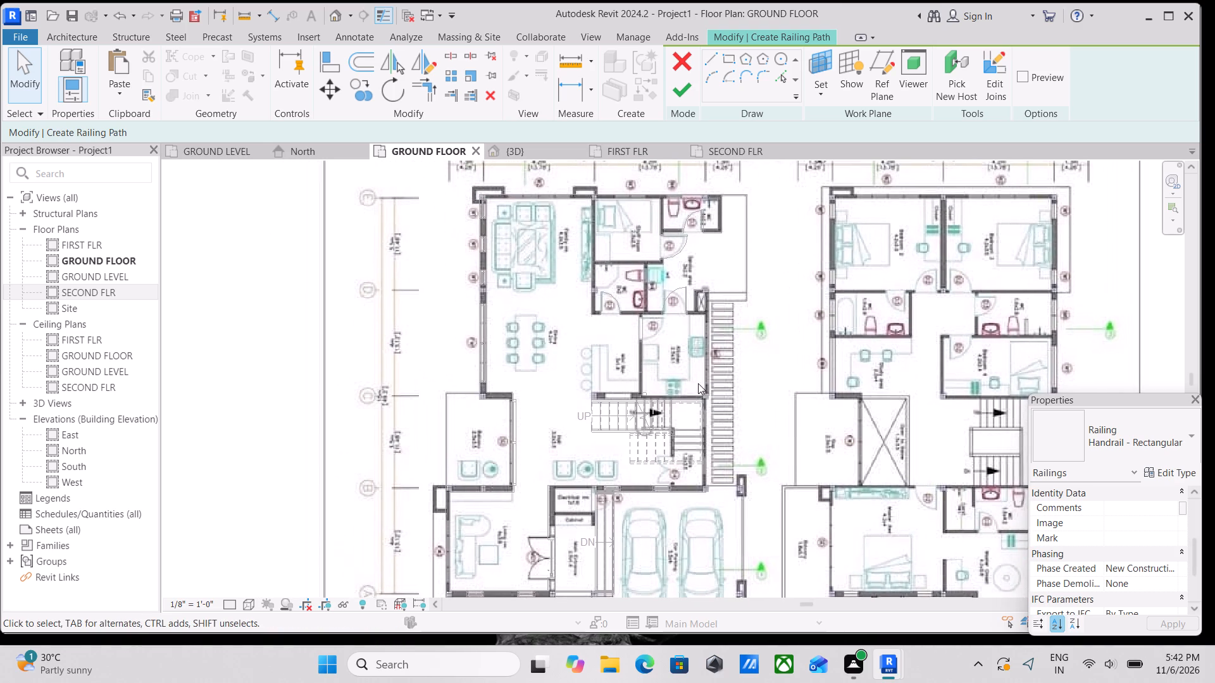
middle_click_drag(698, 383, 731, 423)
scroll(726, 313, "up", 3)
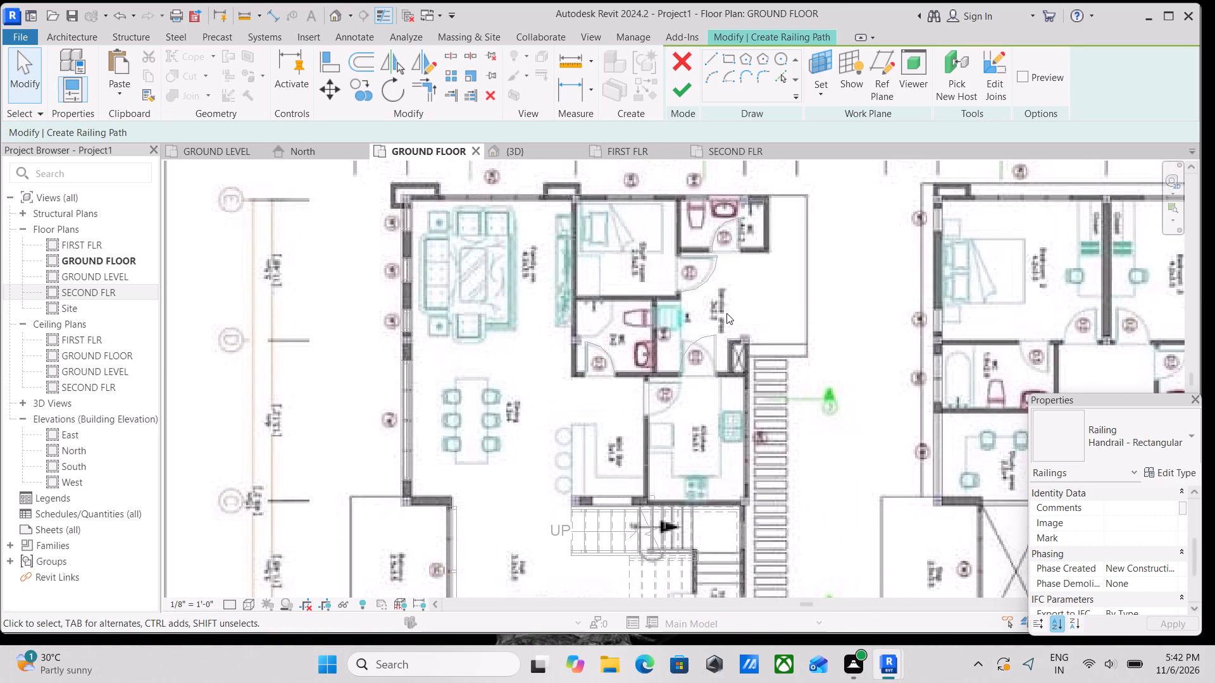
scroll(726, 313, "down", 2)
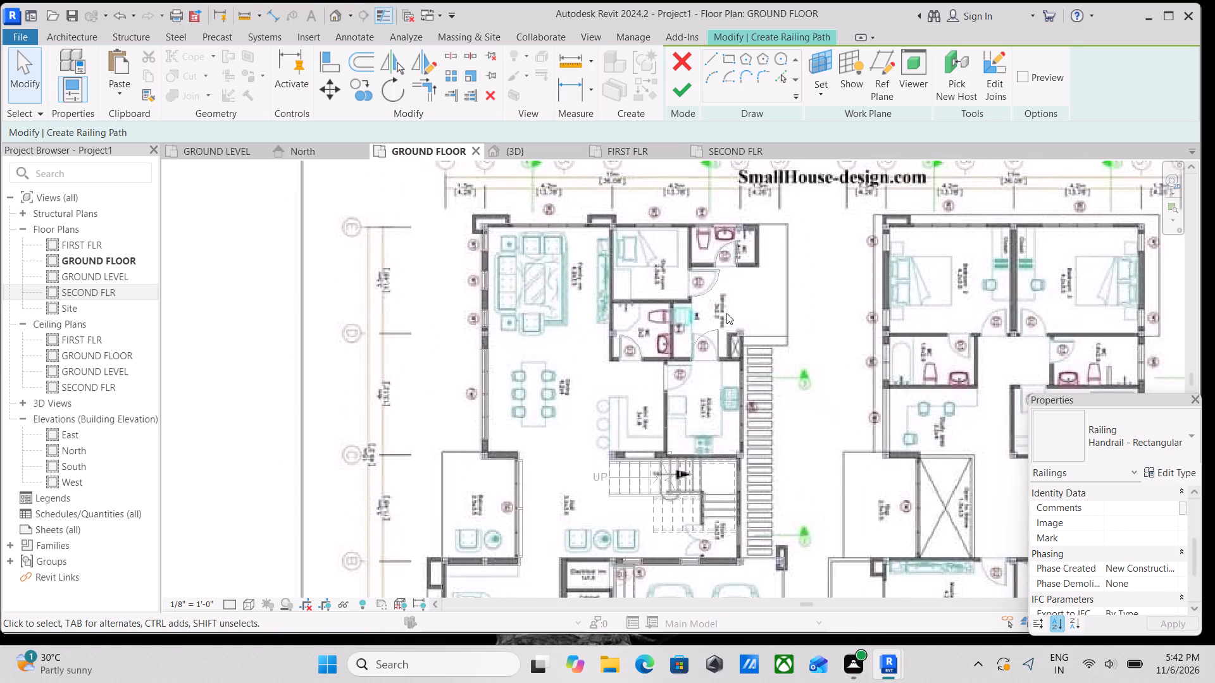
scroll(728, 324, "down", 2)
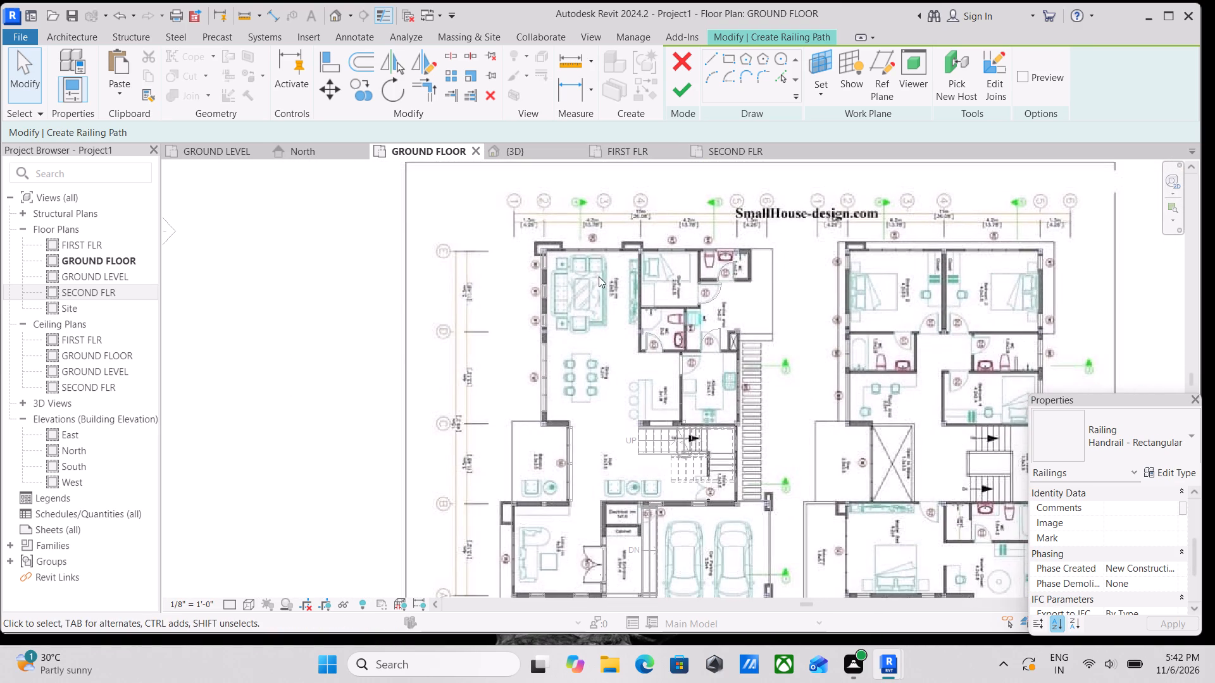
middle_click_drag(599, 276, 621, 323)
scroll(602, 293, "up", 2)
middle_click_drag(576, 295, 565, 330)
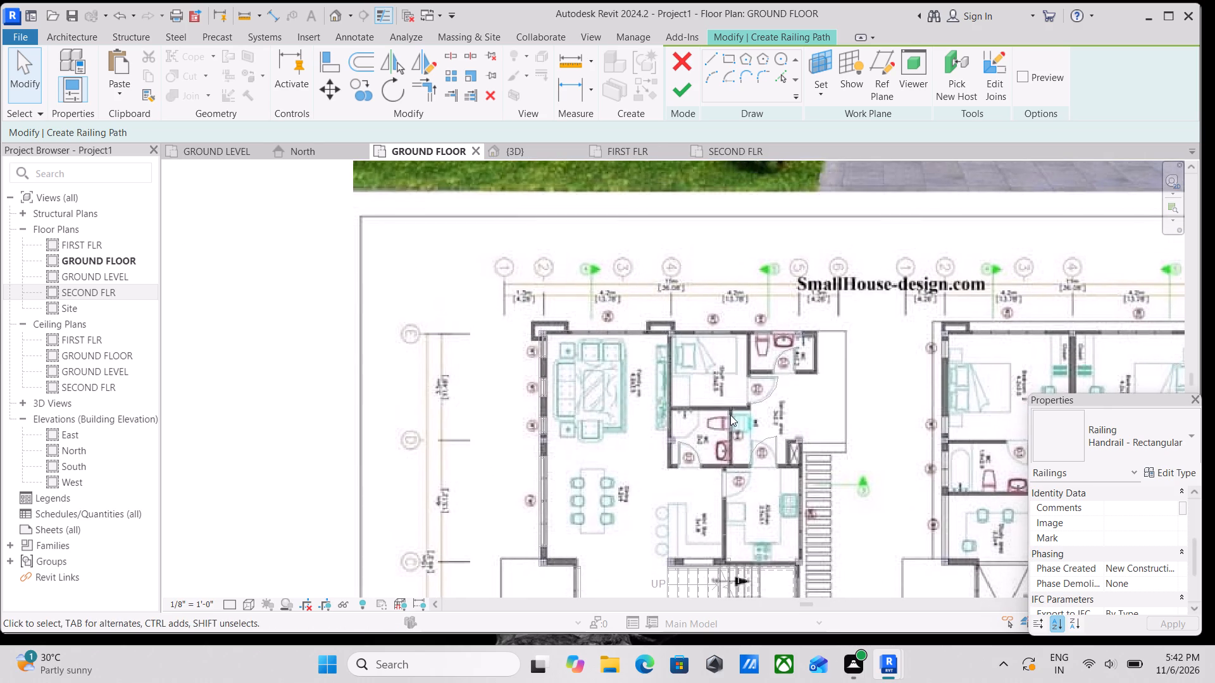
middle_click_drag(729, 414, 647, 364)
scroll(660, 323, "up", 7)
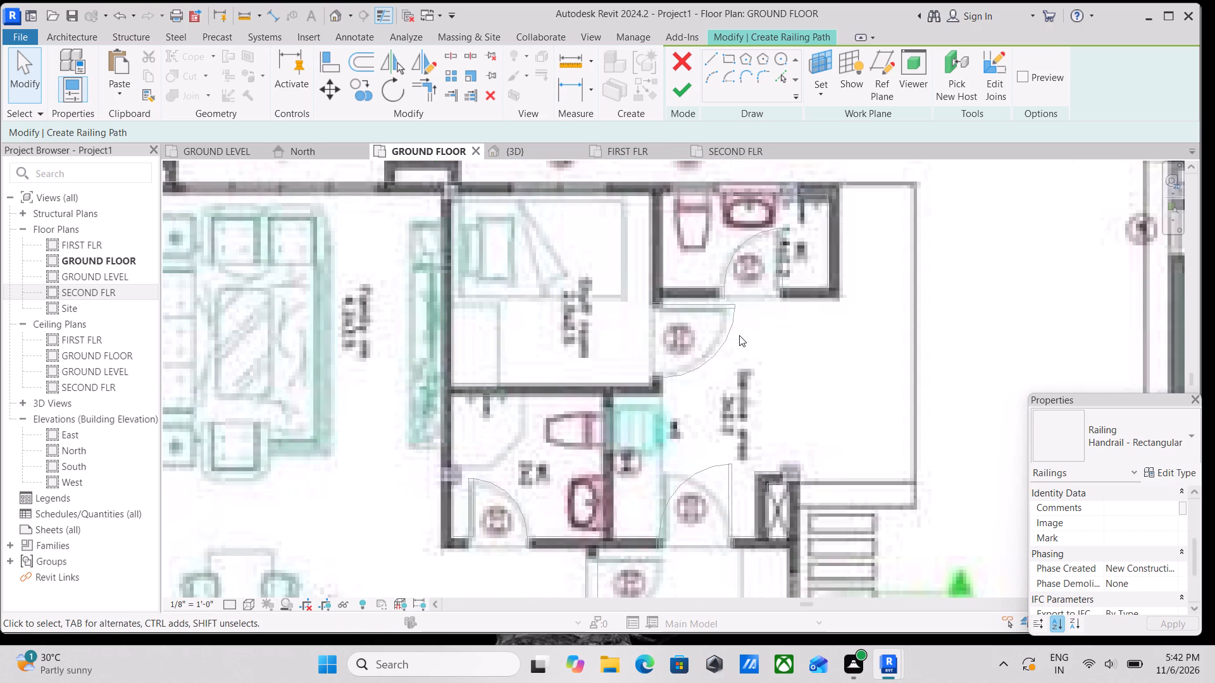
middle_click_drag(739, 347, 744, 424)
middle_click_drag(576, 328, 701, 372)
middle_click_drag(466, 342, 576, 355)
scroll(613, 353, "down", 2)
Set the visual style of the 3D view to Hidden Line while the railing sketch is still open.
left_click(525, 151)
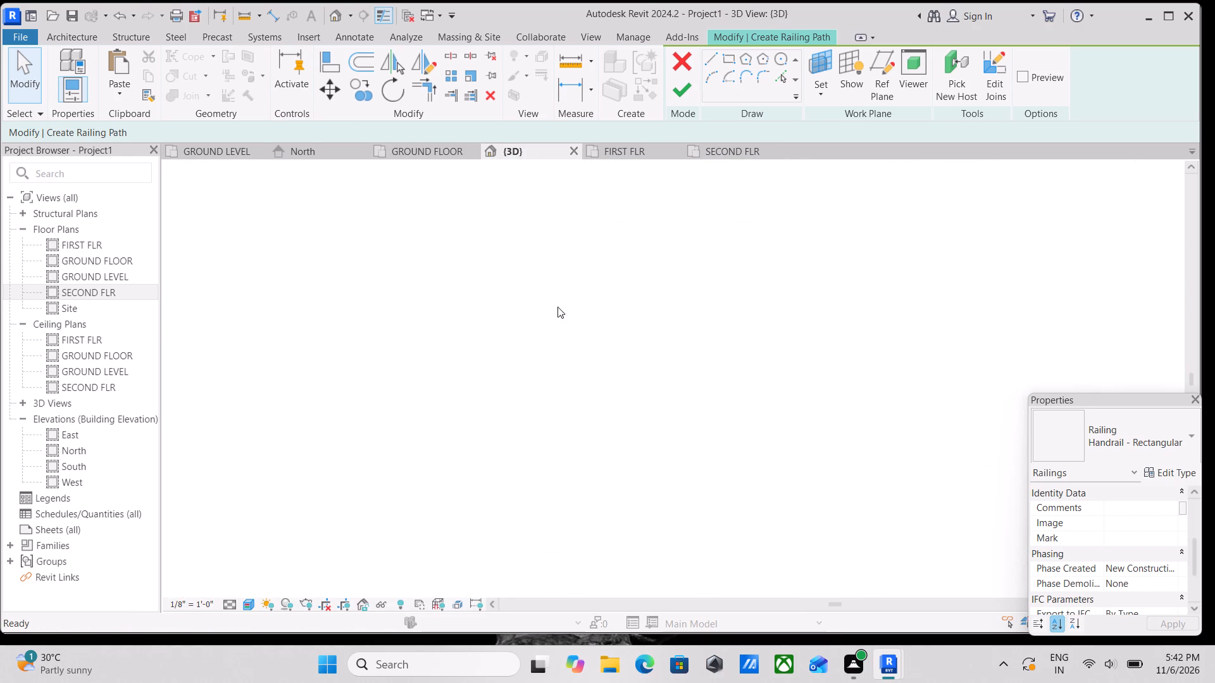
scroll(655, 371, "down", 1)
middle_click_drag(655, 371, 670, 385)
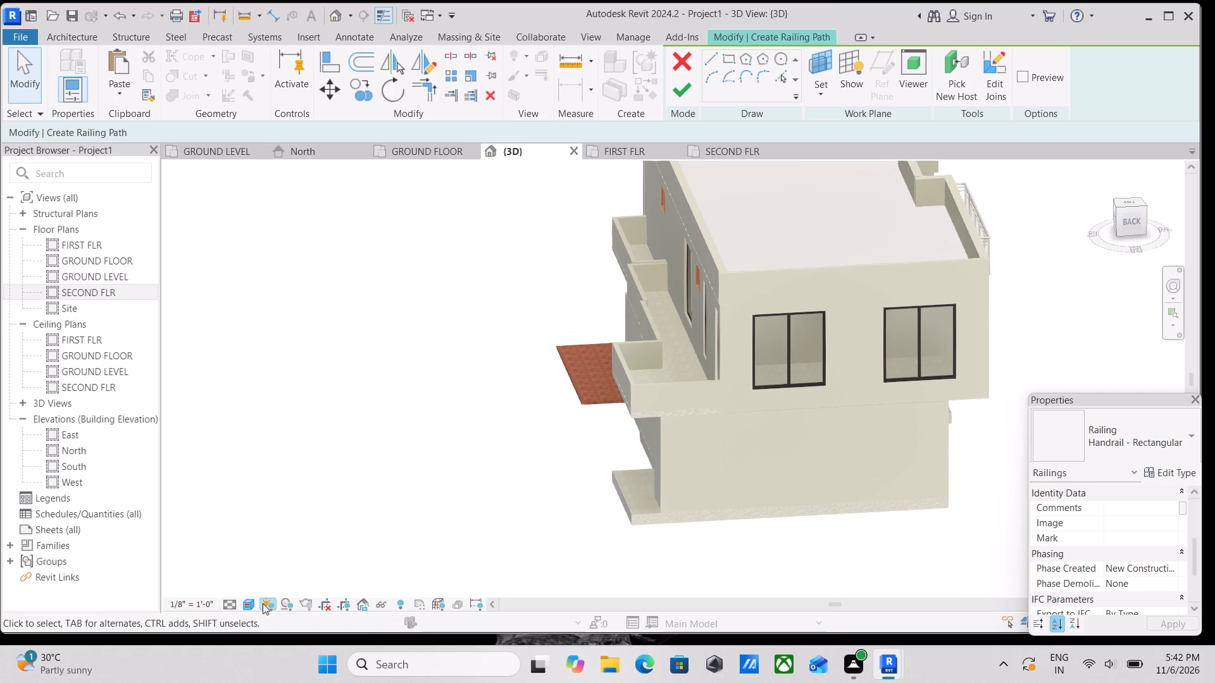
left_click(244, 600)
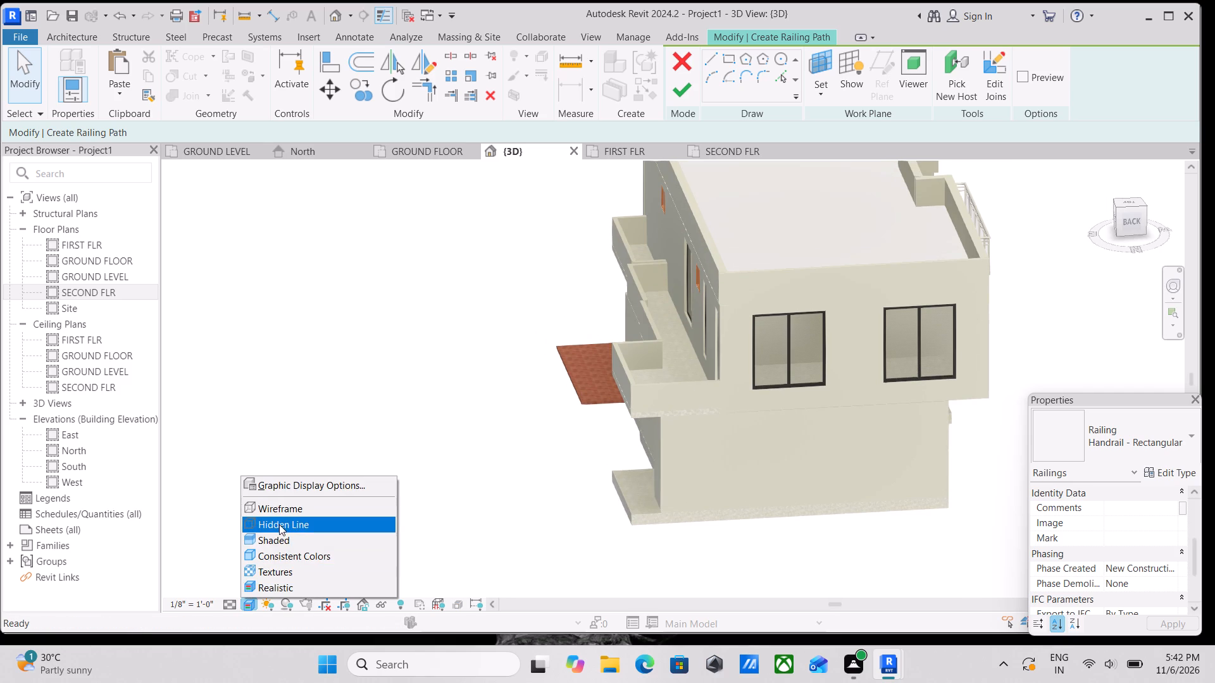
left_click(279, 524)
Examine the house in 3D from the back, right and front sides, including its windows, balconies and roof parapet.
scroll(581, 365, "down", 4)
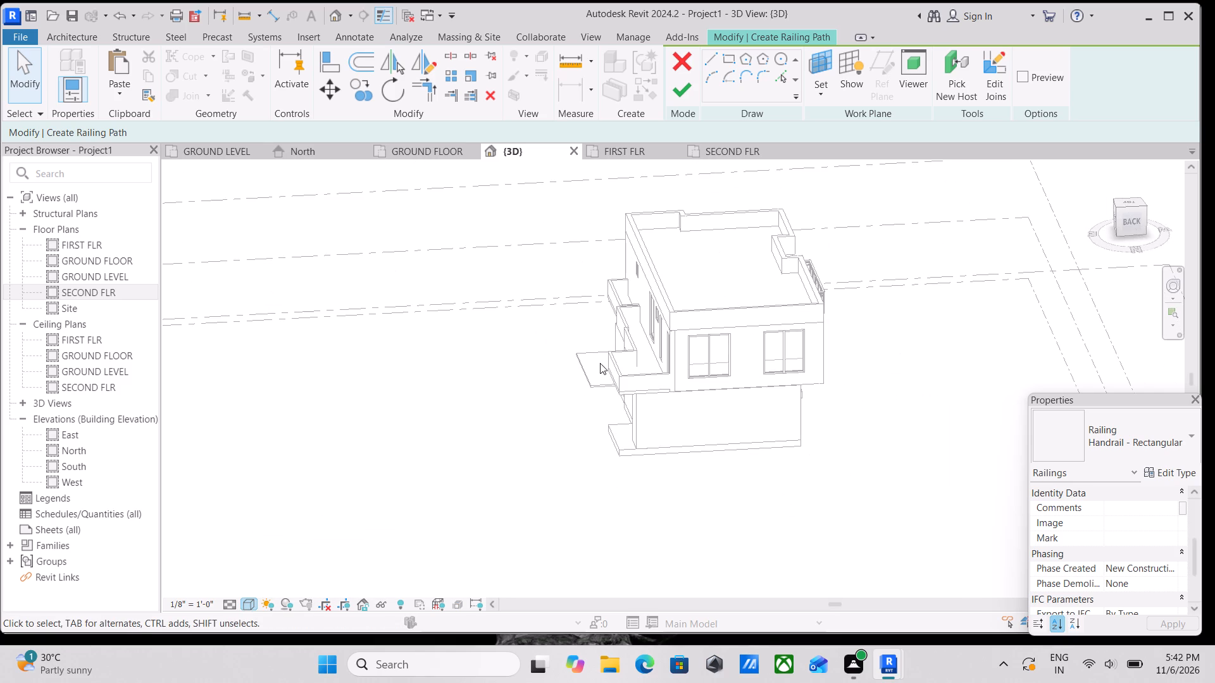
middle_click_drag(607, 368, 778, 415, "shift")
scroll(616, 378, "down", 2)
scroll(608, 378, "up", 2)
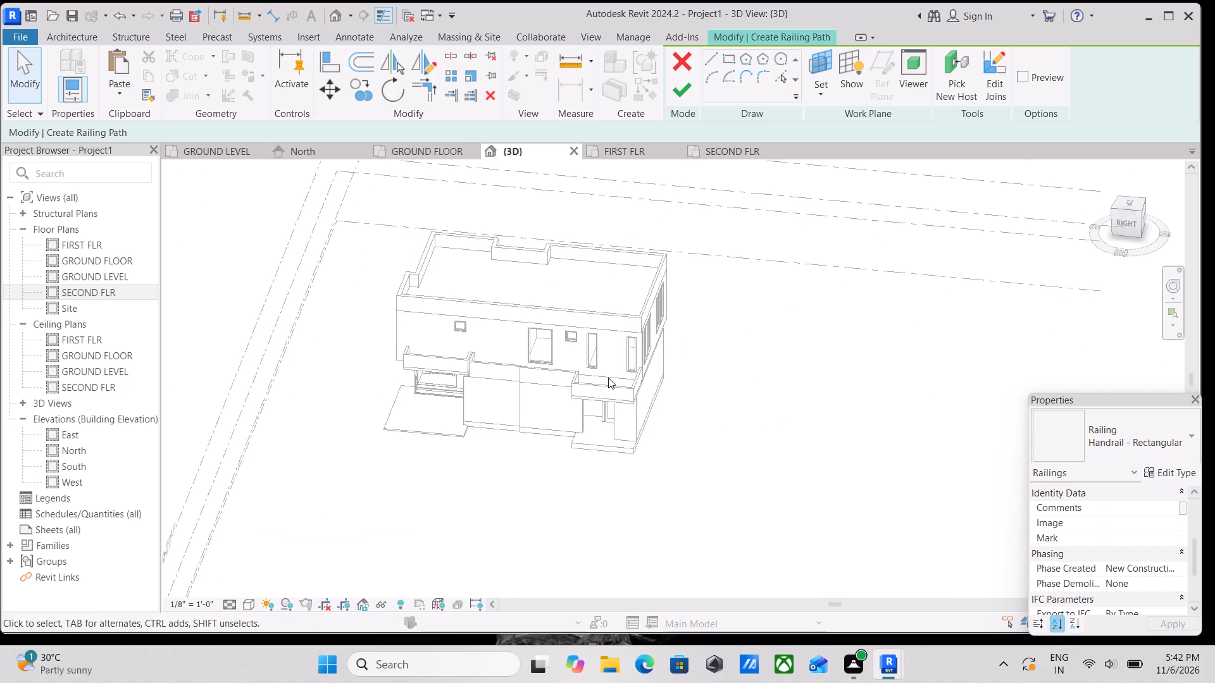
scroll(608, 378, "up", 3)
scroll(651, 343, "up", 3)
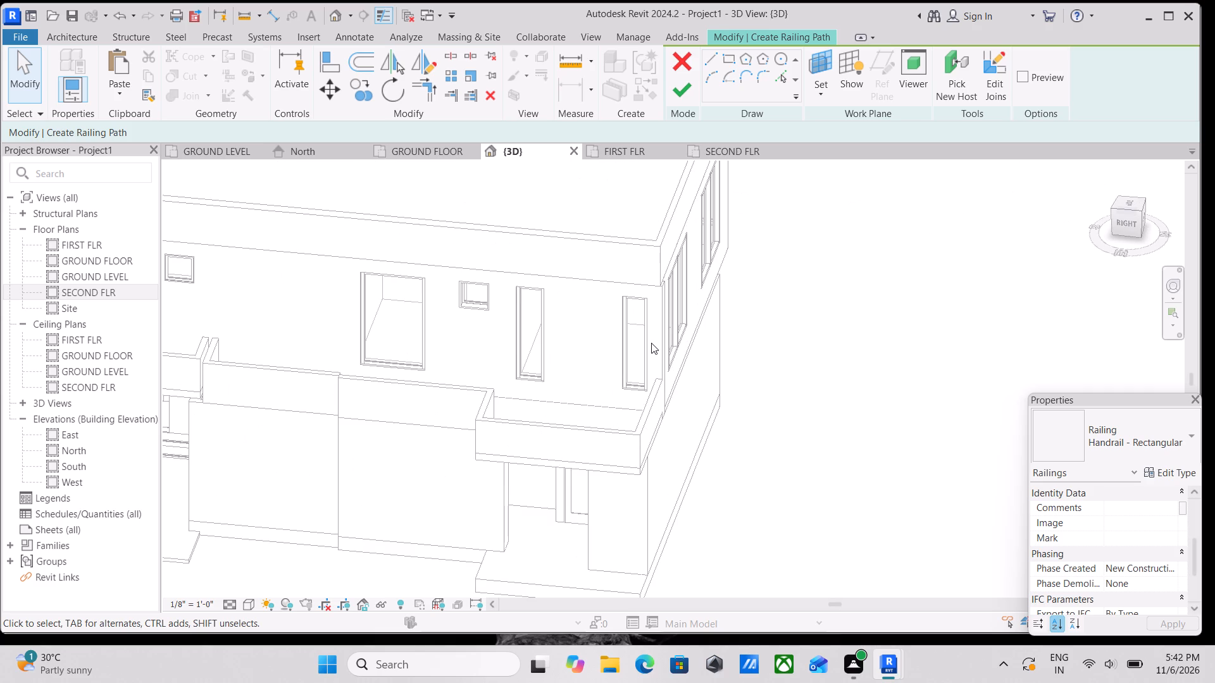
scroll(651, 341, "up", 1)
scroll(650, 335, "down", 3)
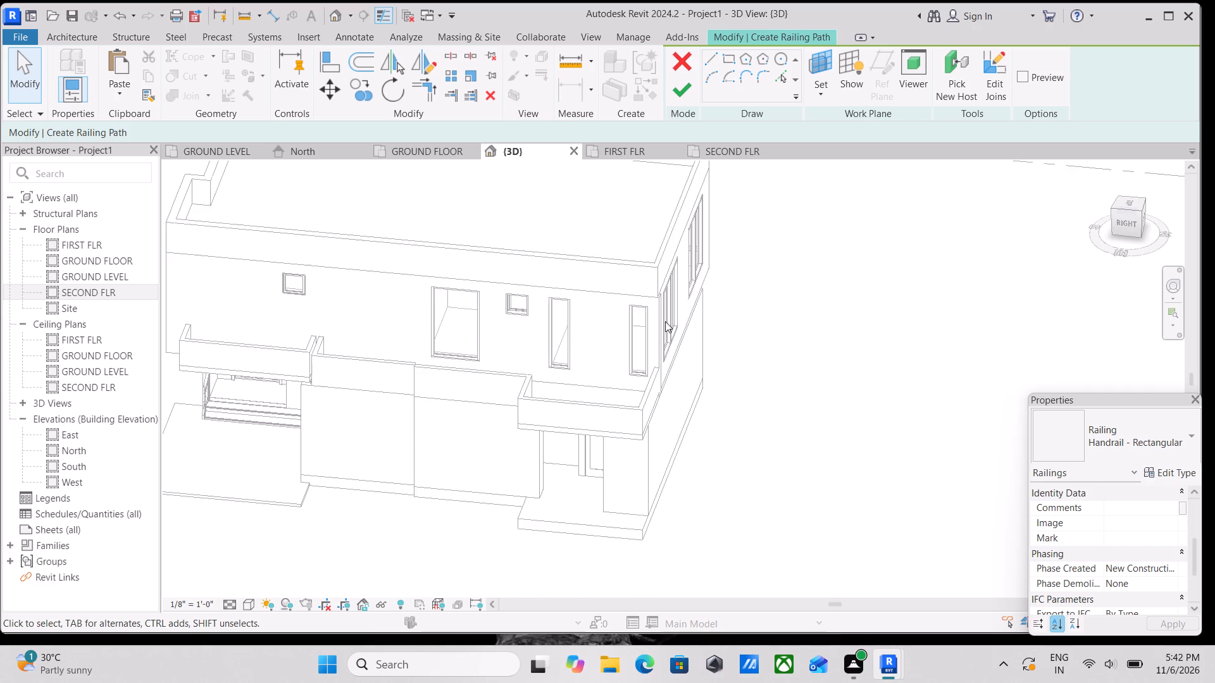
scroll(667, 320, "down", 2)
middle_click_drag(678, 326, 744, 369)
middle_click_drag(655, 335, 759, 378)
scroll(634, 365, "up", 3)
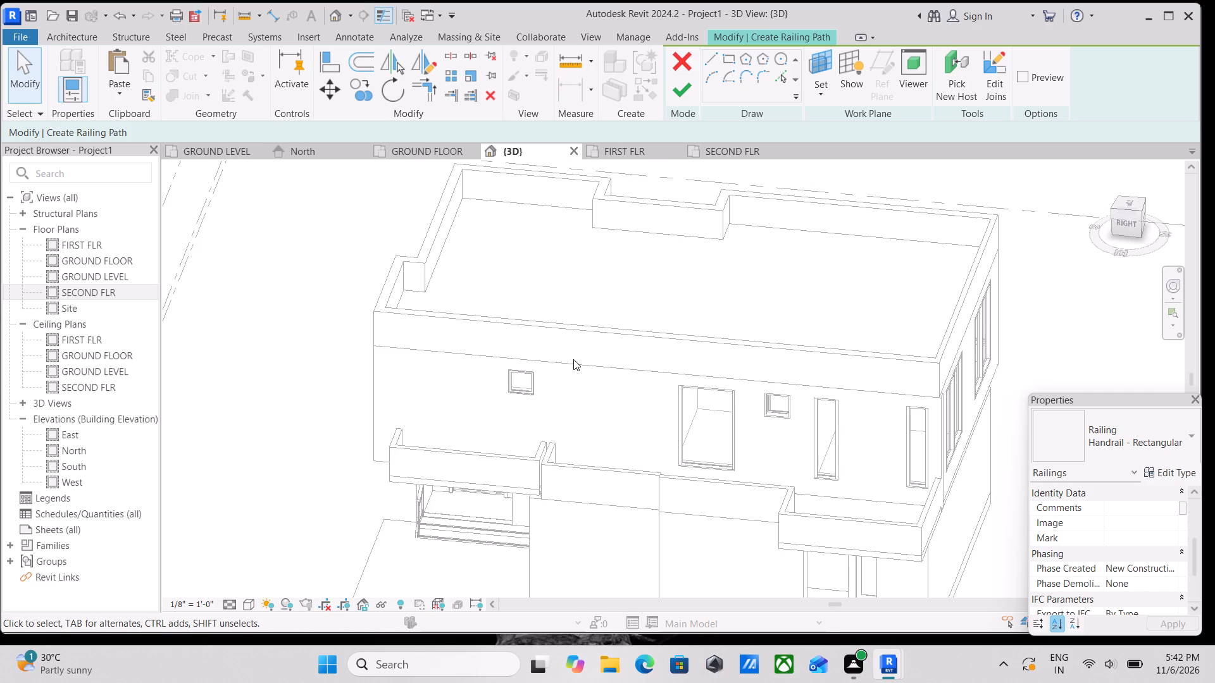
middle_click_drag(573, 359, 526, 390)
scroll(440, 359, "up", 2)
middle_click_drag(403, 273, 434, 327)
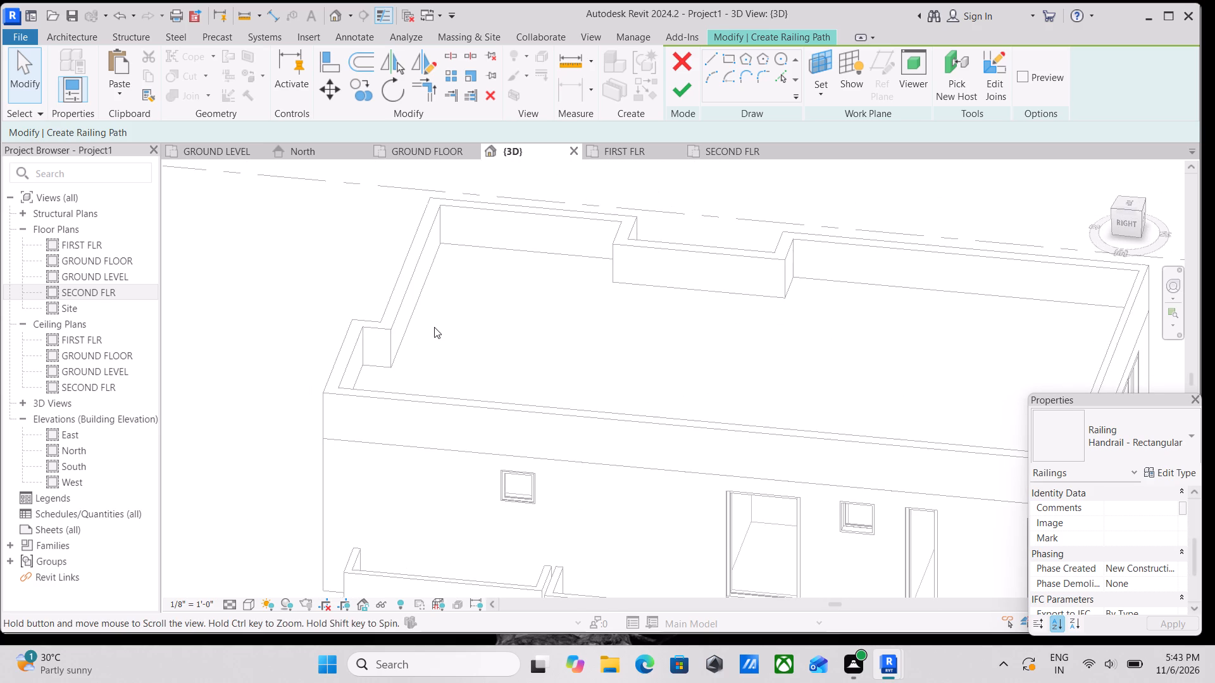
scroll(435, 326, "down", 5)
middle_click_drag(436, 326, 525, 352, "shift")
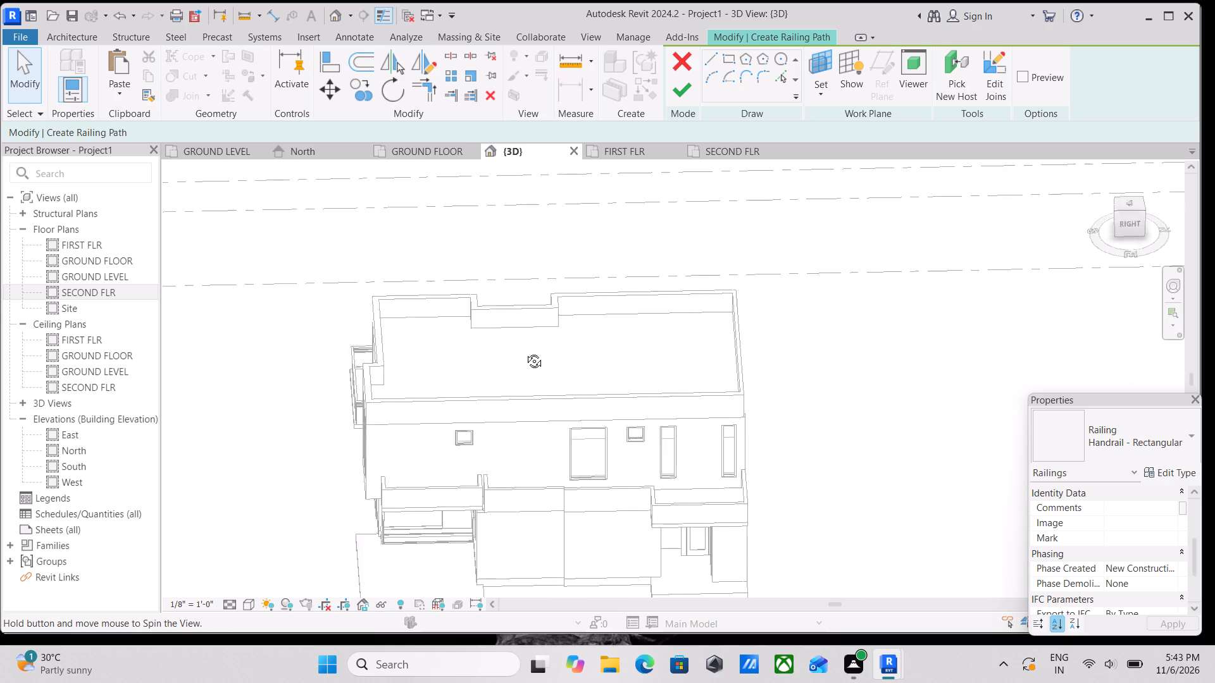
middle_click_drag(525, 352, 605, 350, "shift")
middle_click_drag(573, 438, 595, 305)
middle_click_drag(571, 410, 582, 344, "shift")
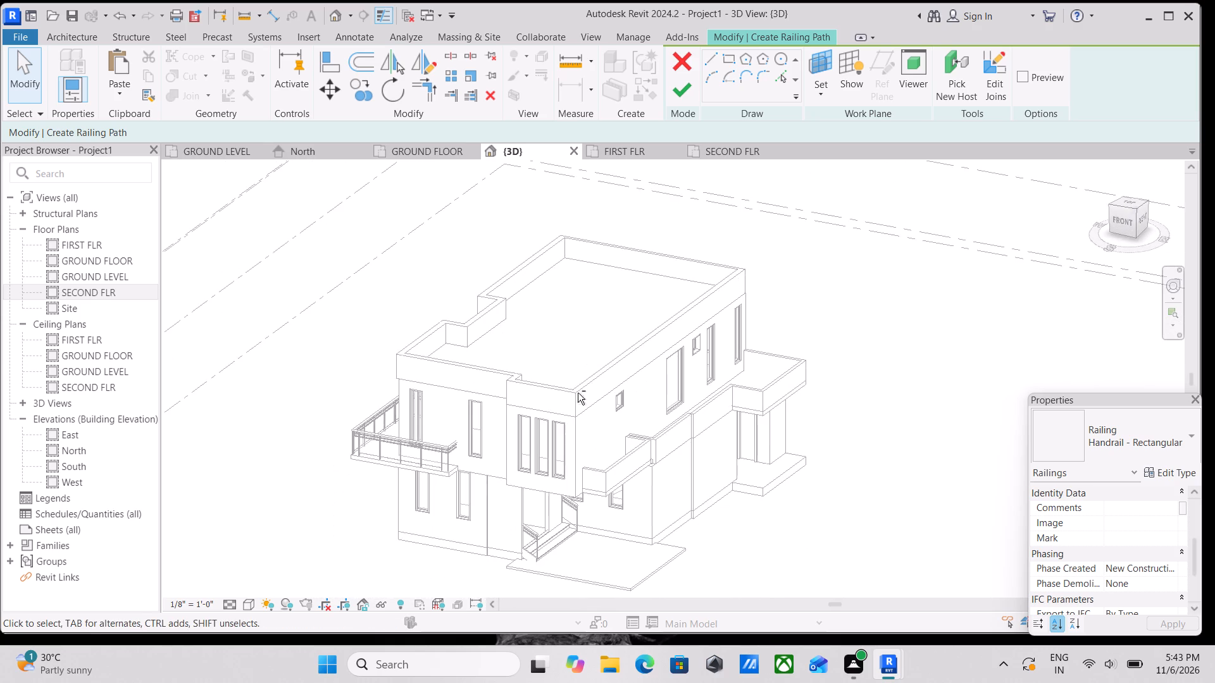
middle_click_drag(555, 460, 601, 403, "shift")
scroll(602, 401, "up", 1)
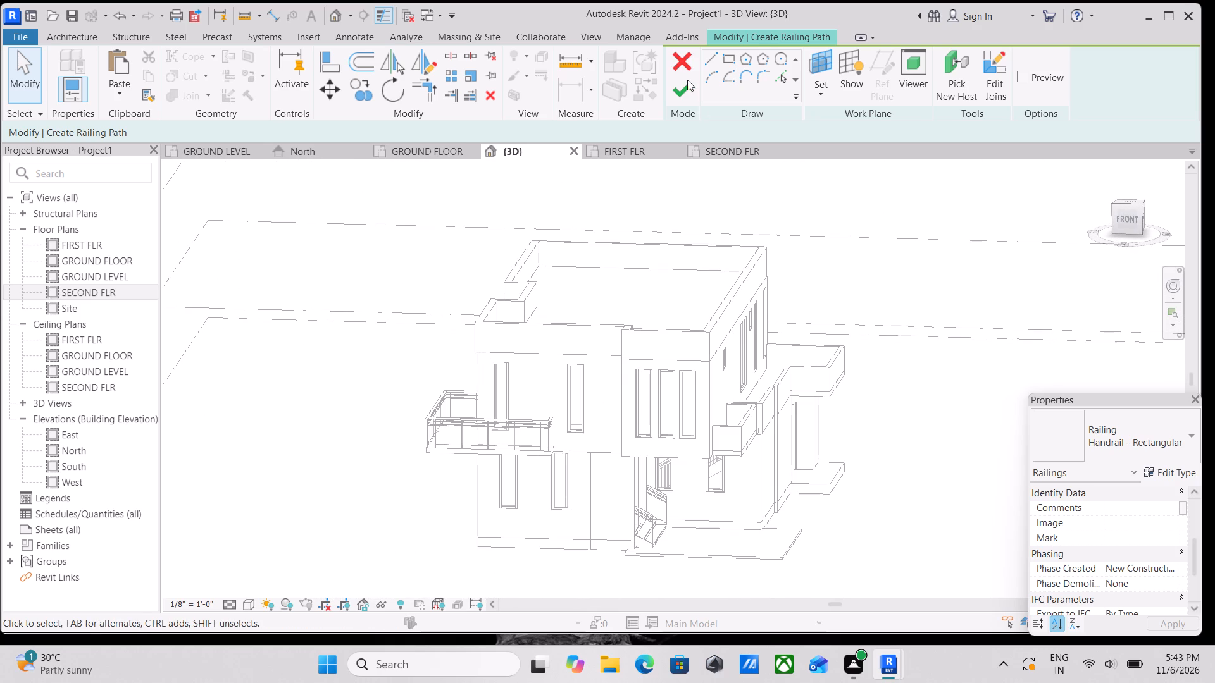
Quit the railing path sketch and discard the railing.
left_click(676, 56)
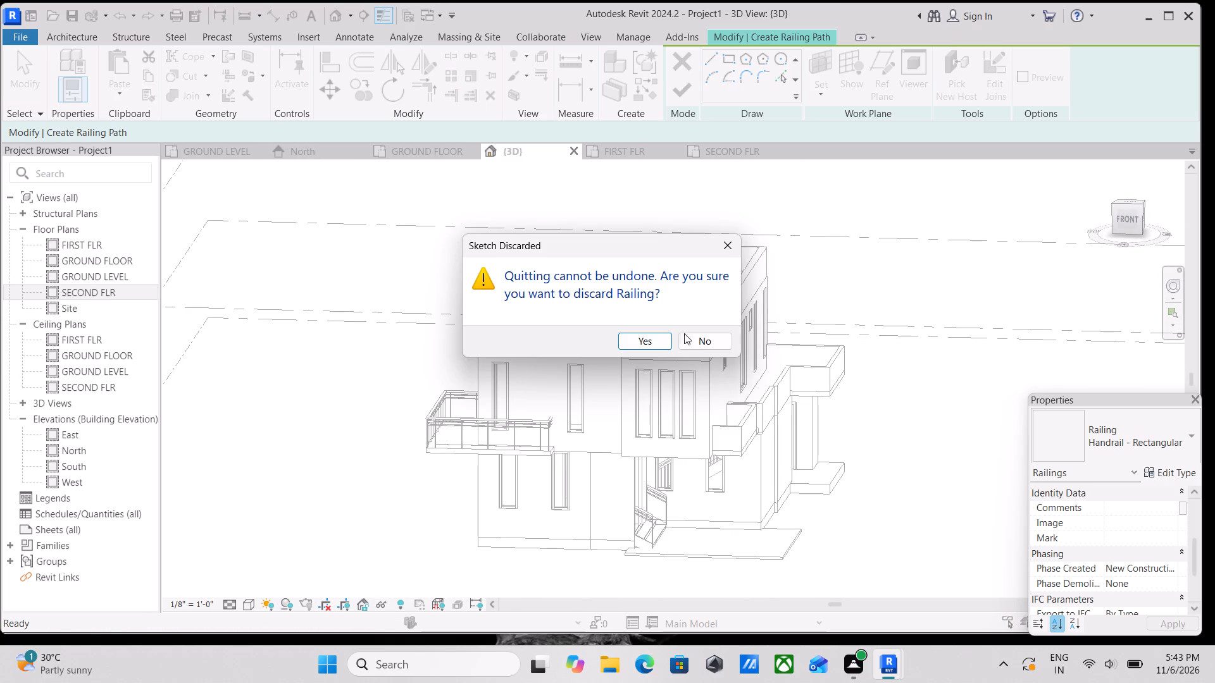
left_click(660, 348)
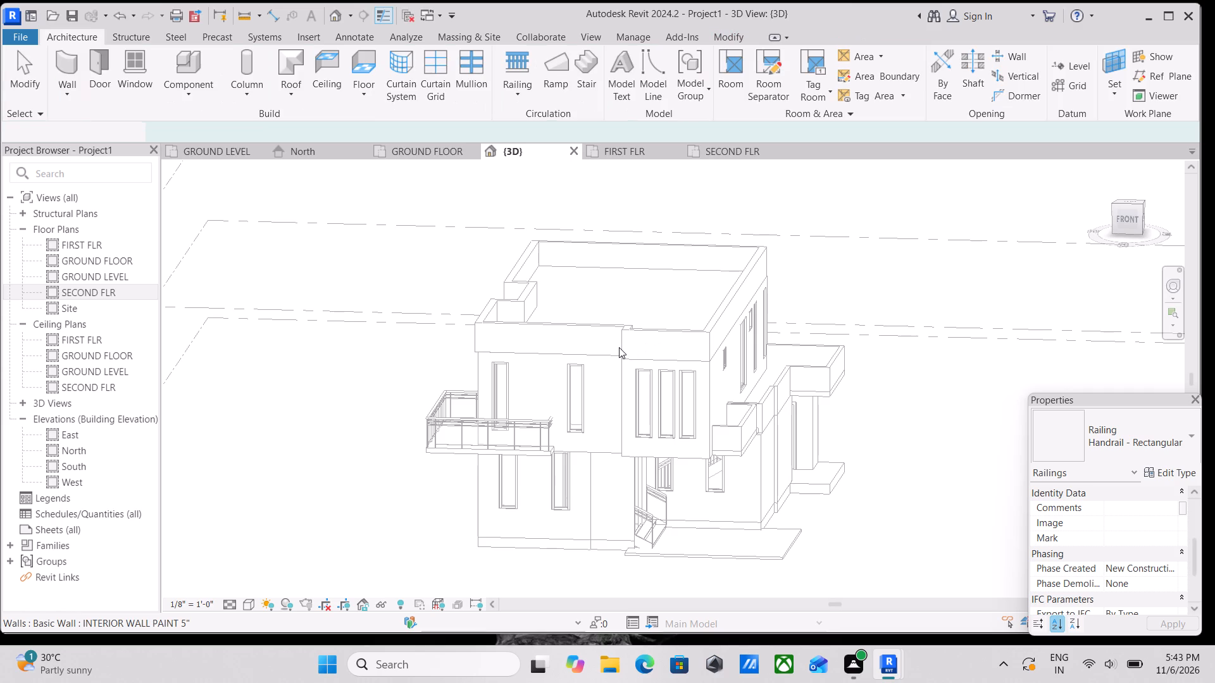
Set the visual style of the 3D view to Hidden Line.
scroll(618, 347, "down", 3)
scroll(693, 404, "up", 1)
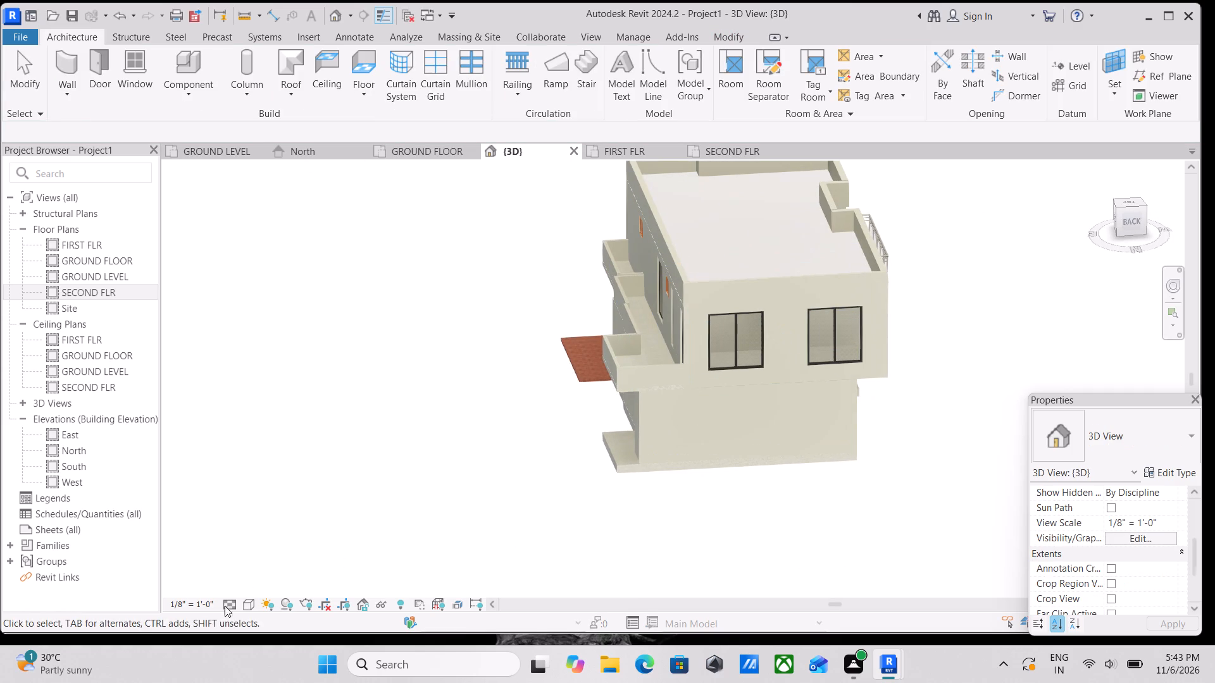
left_click(247, 608)
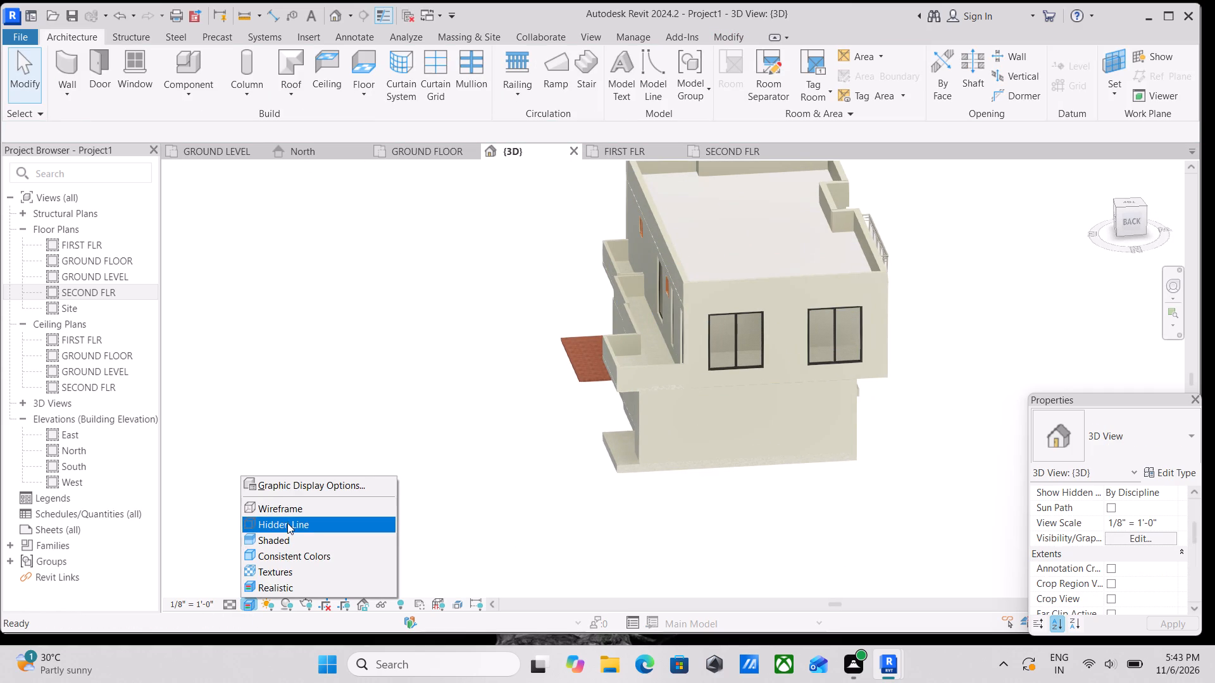
left_click(287, 523)
Delete the two Glass Panel - Bottom Fill railings on either side of the front entrance steps.
scroll(615, 312, "up", 2)
middle_click_drag(616, 312, 456, 330)
middle_click_drag(552, 371, 574, 371, "shift")
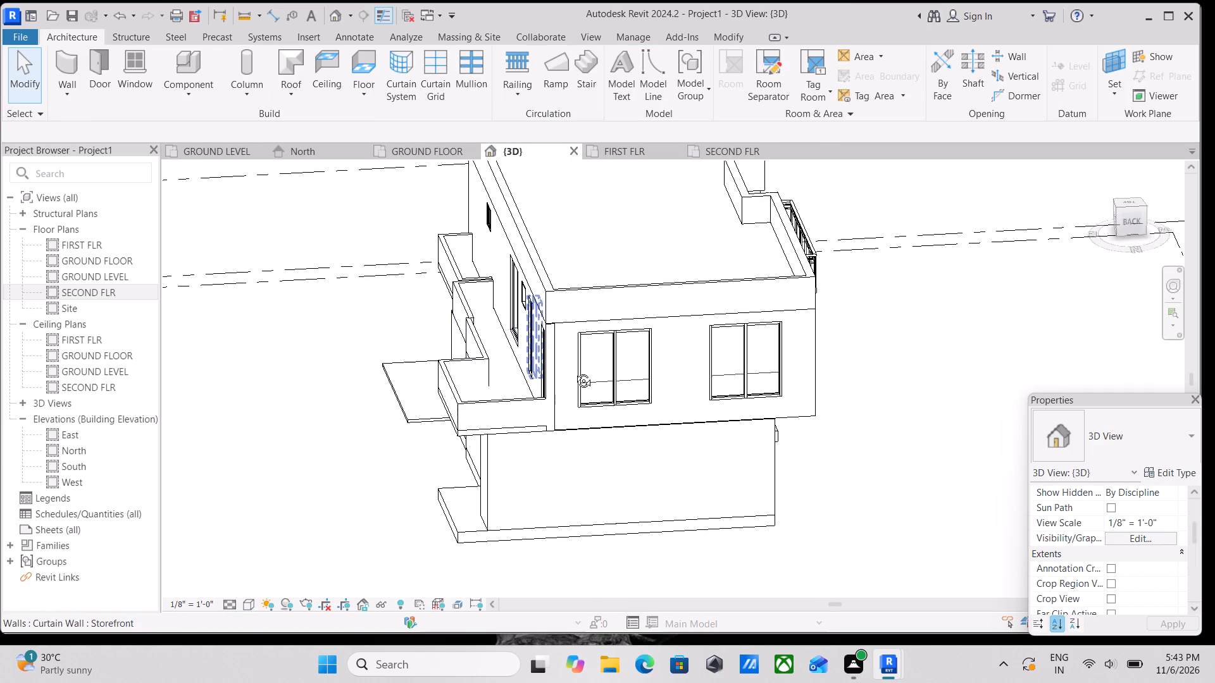
middle_click_drag(574, 371, 725, 338, "shift")
middle_click_drag(464, 362, 604, 295)
middle_click_drag(452, 340, 548, 305, "shift")
scroll(453, 391, "up", 1)
middle_click_drag(453, 391, 499, 438)
scroll(495, 444, "down", 2)
middle_click_drag(495, 444, 564, 369)
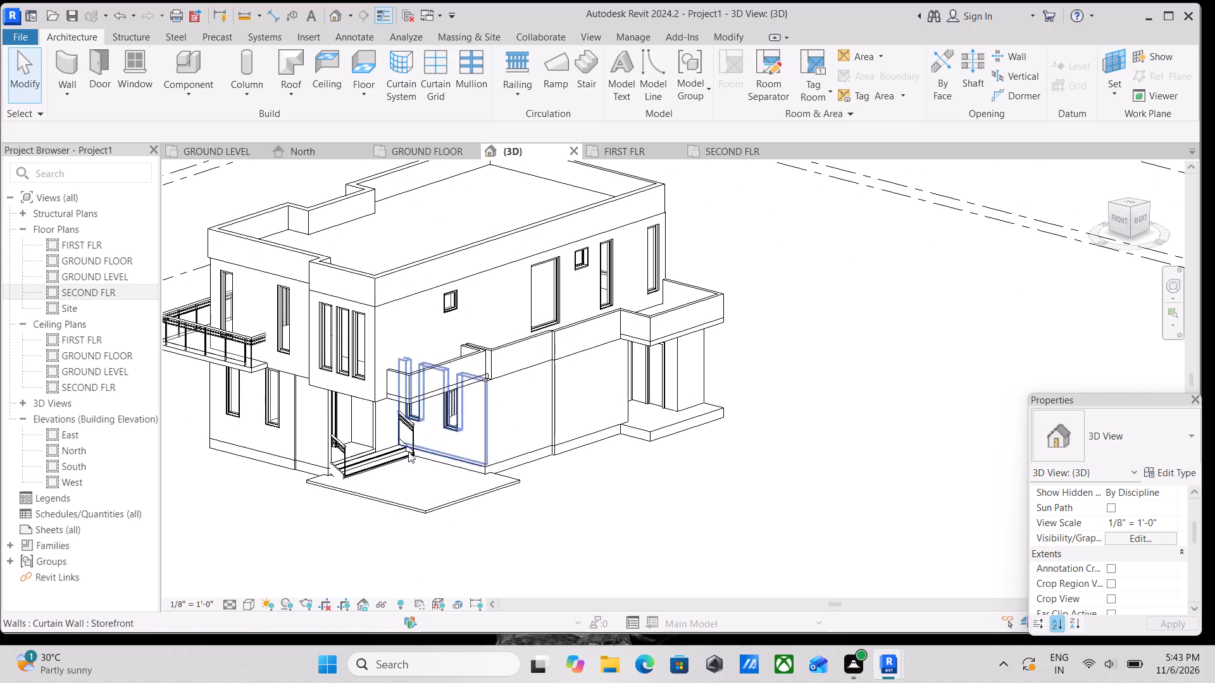
scroll(401, 456, "up", 3)
scroll(308, 457, "down", 1)
scroll(308, 456, "up", 1)
left_click(320, 438)
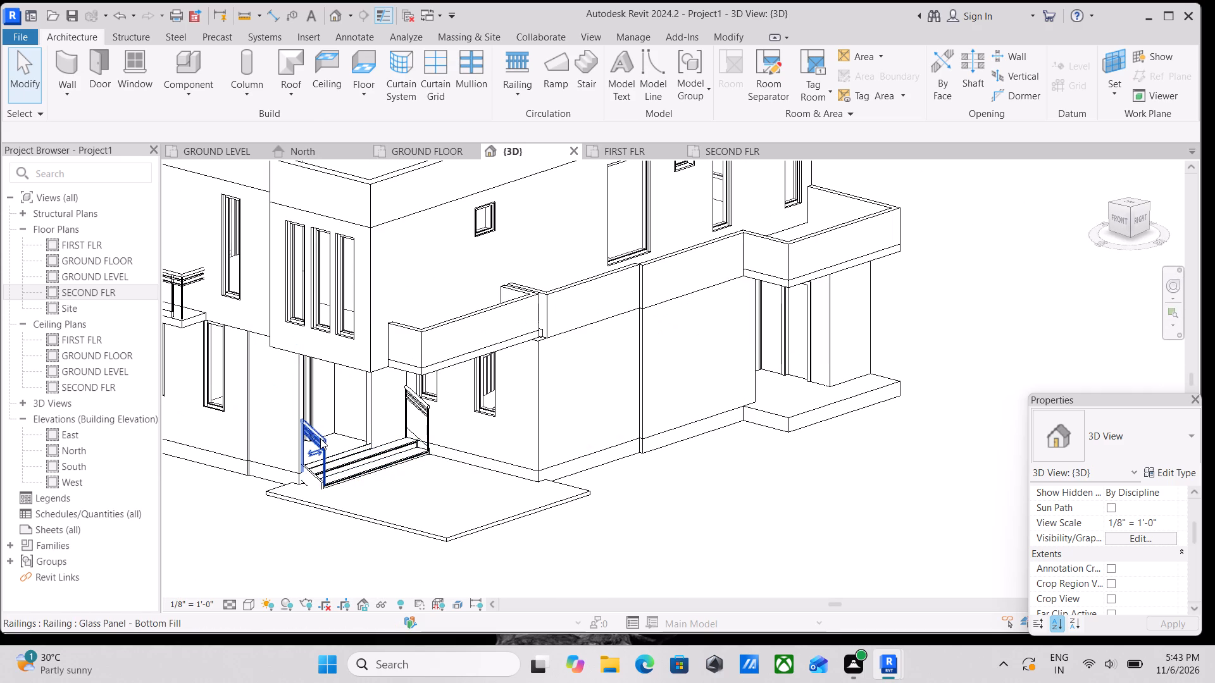
scroll(320, 438, "up", 7)
right_click(320, 438)
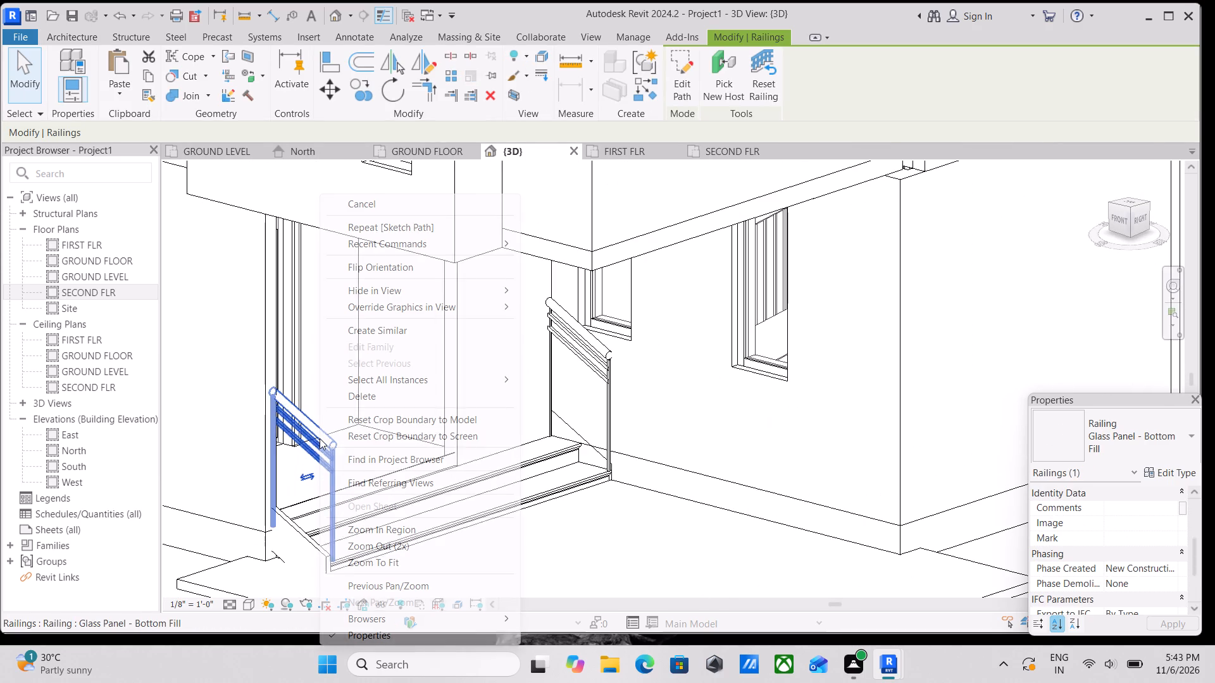
left_click(400, 392)
left_click(578, 333)
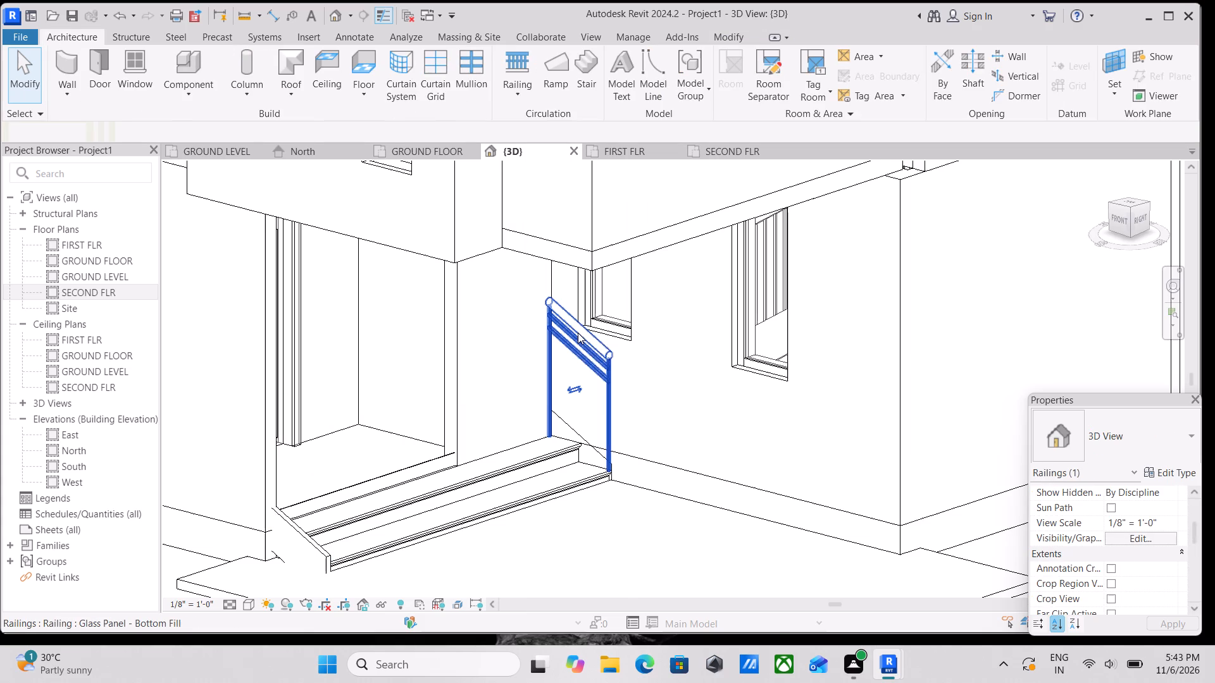
right_click(578, 333)
left_click(618, 404)
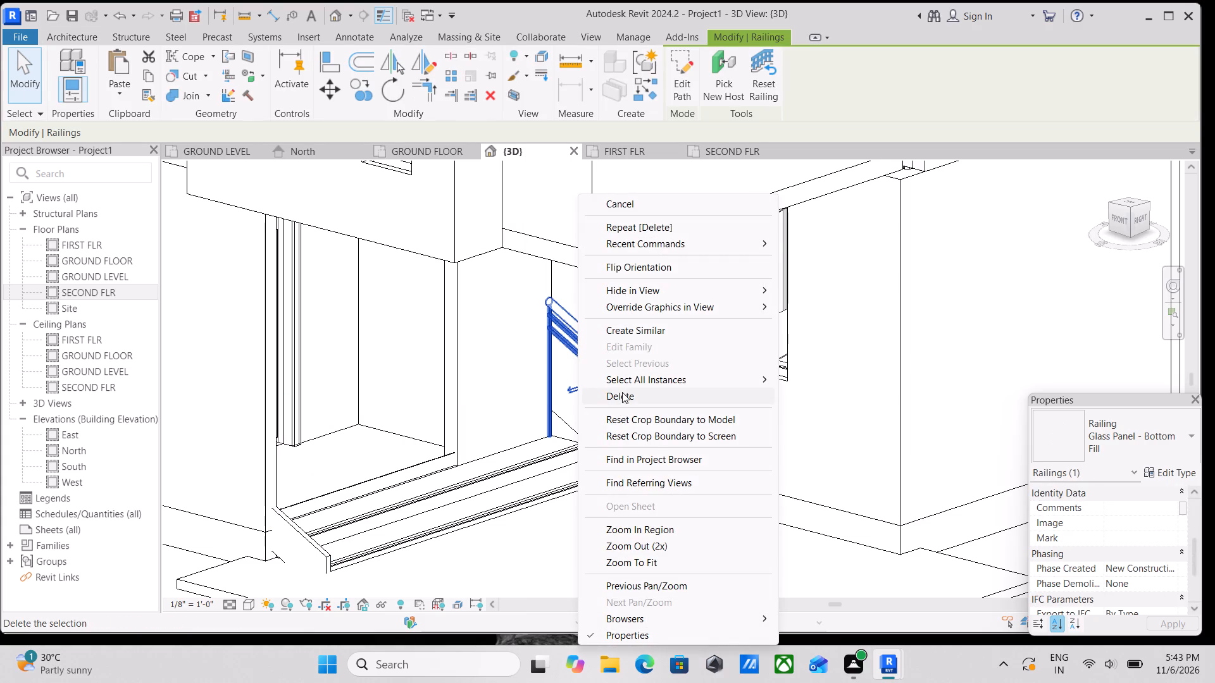
left_click(622, 392)
Examine the house in 3D around the entrance steps, the front and left facades, the balcony and the roof parapet.
scroll(540, 394, "down", 3)
middle_click_drag(490, 425, 504, 331)
scroll(440, 401, "down", 3)
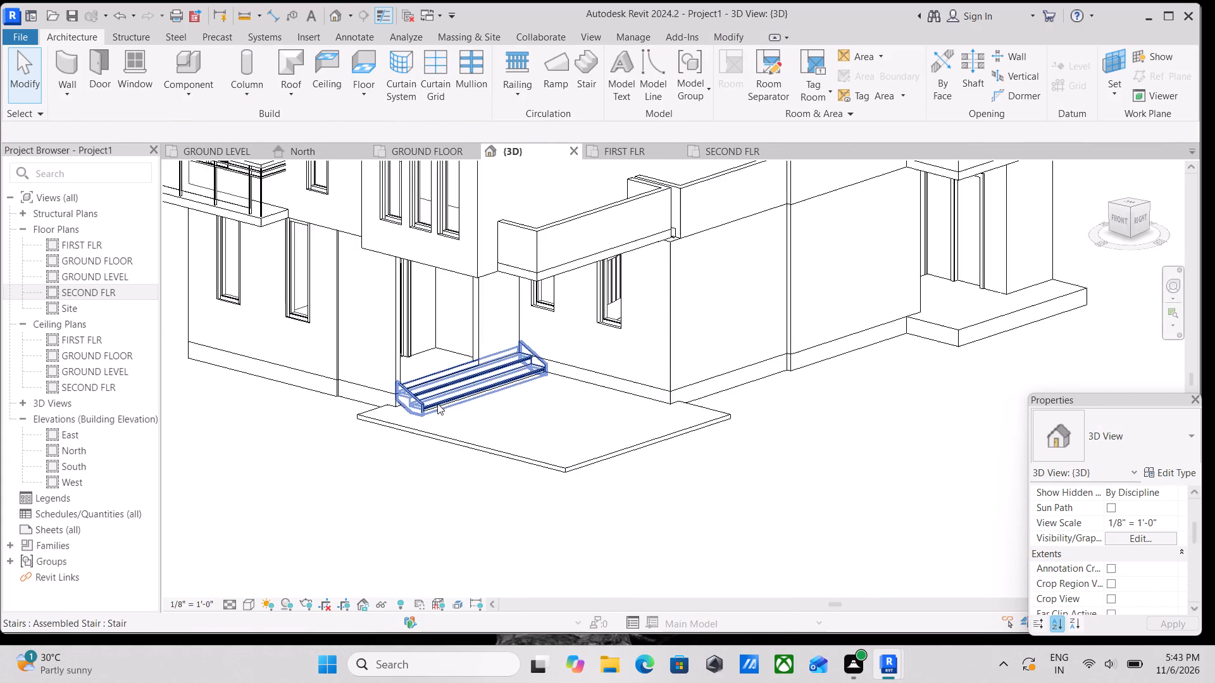
middle_click_drag(437, 403, 520, 445)
middle_click_drag(520, 421, 503, 374)
scroll(478, 400, "up", 1)
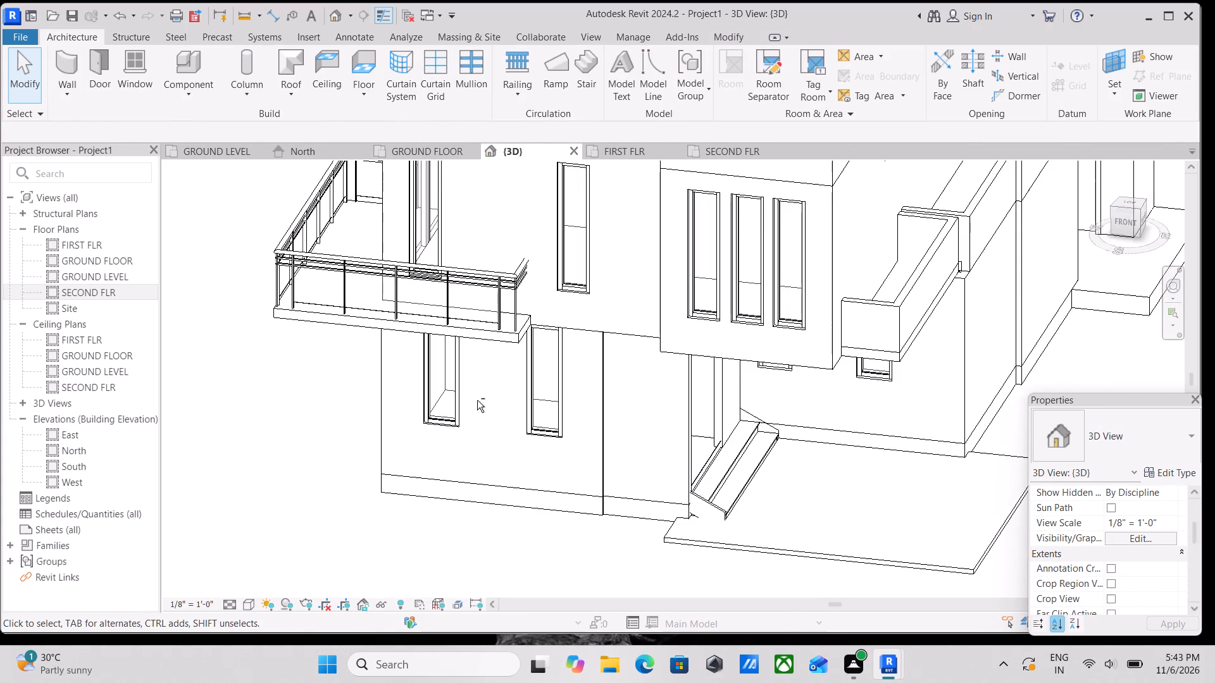
middle_click_drag(477, 400, 523, 441, "shift")
middle_click_drag(587, 393, 311, 372)
middle_click_drag(443, 372, 588, 391, "shift")
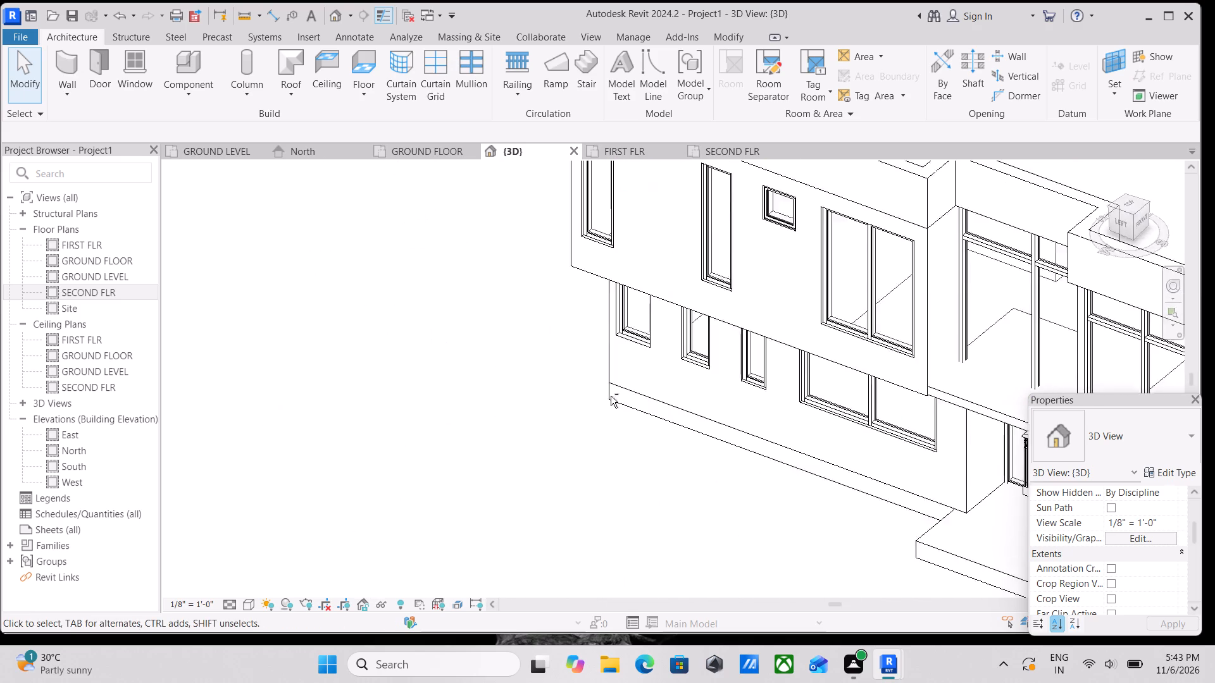
middle_click_drag(559, 413, 259, 455)
middle_click_drag(499, 362, 265, 404)
scroll(369, 334, "down", 3)
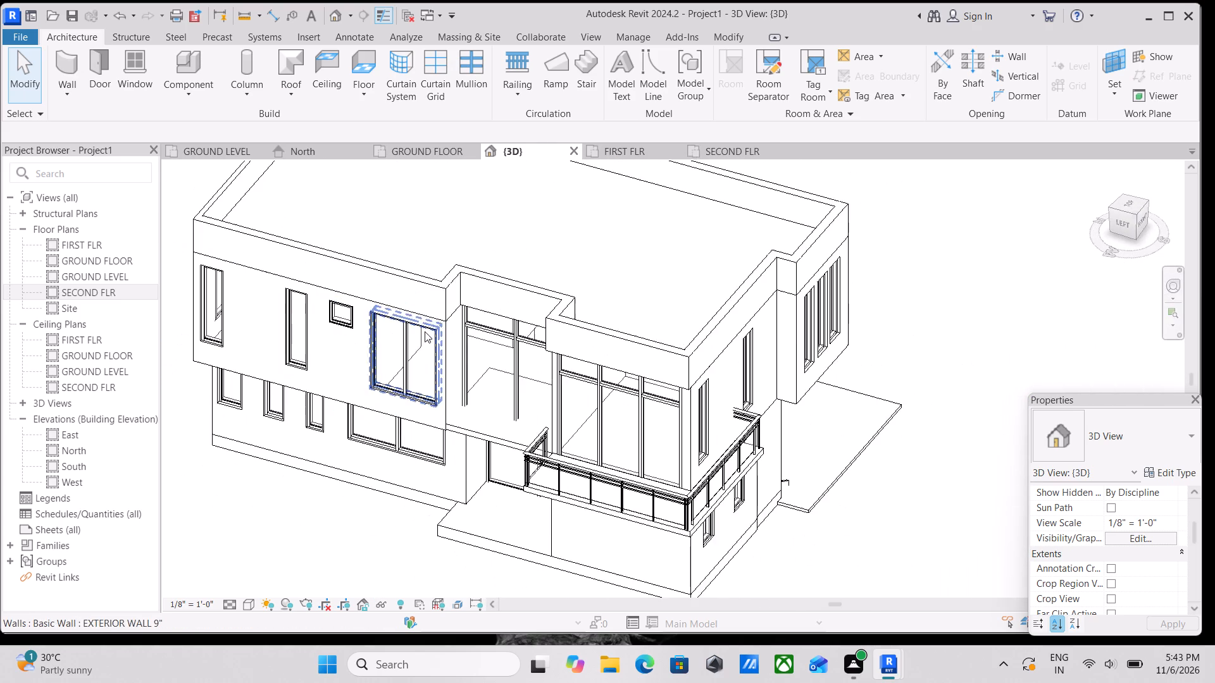
scroll(493, 317, "down", 1)
middle_click_drag(635, 352, 641, 371)
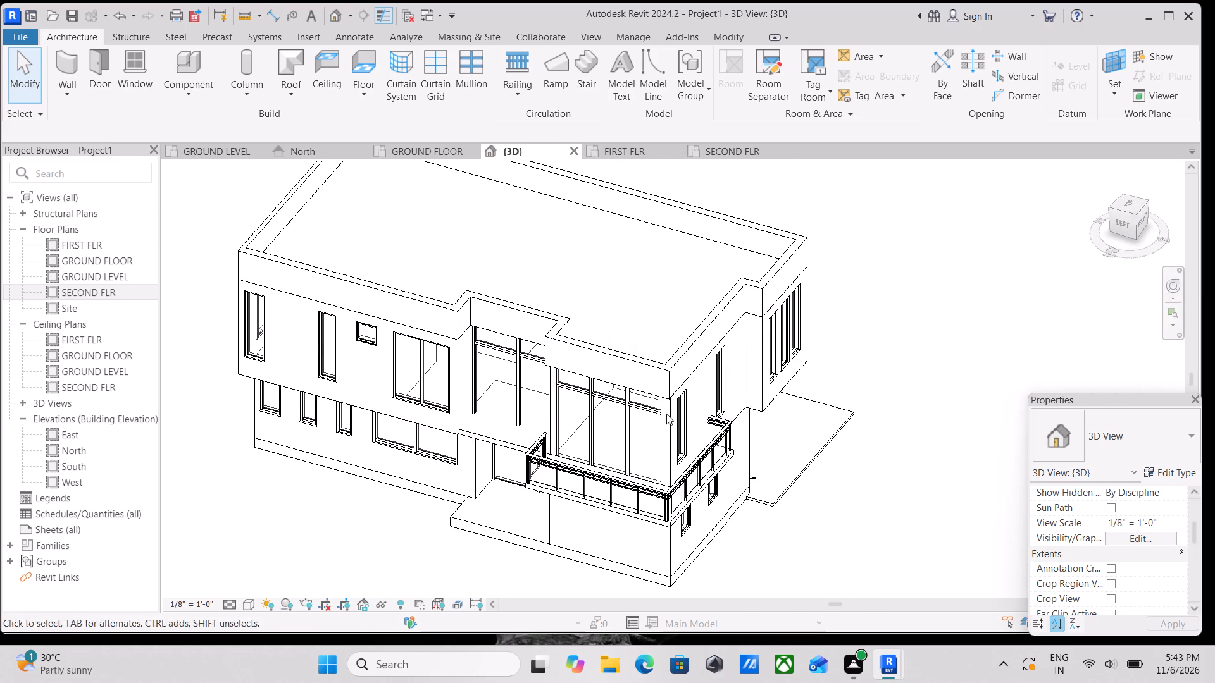
scroll(506, 437, "up", 4)
scroll(631, 427, "down", 3)
middle_click_drag(774, 452, 710, 422)
scroll(707, 414, "down", 2)
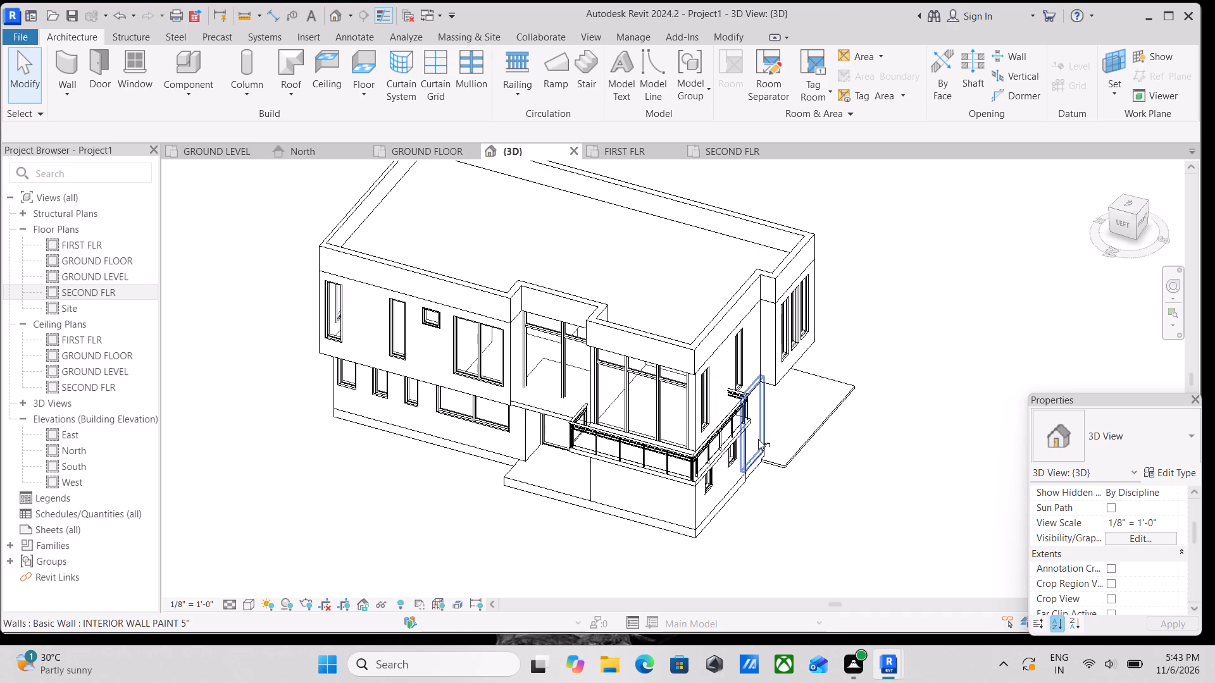
middle_click_drag(758, 439, 637, 365, "shift")
middle_click_drag(538, 407, 464, 411, "shift")
middle_click_drag(464, 411, 651, 392)
scroll(470, 414, "up", 2)
scroll(351, 430, "up", 3)
middle_click_drag(361, 441, 396, 400)
middle_click_drag(395, 400, 529, 479)
middle_click_drag(484, 426, 515, 446)
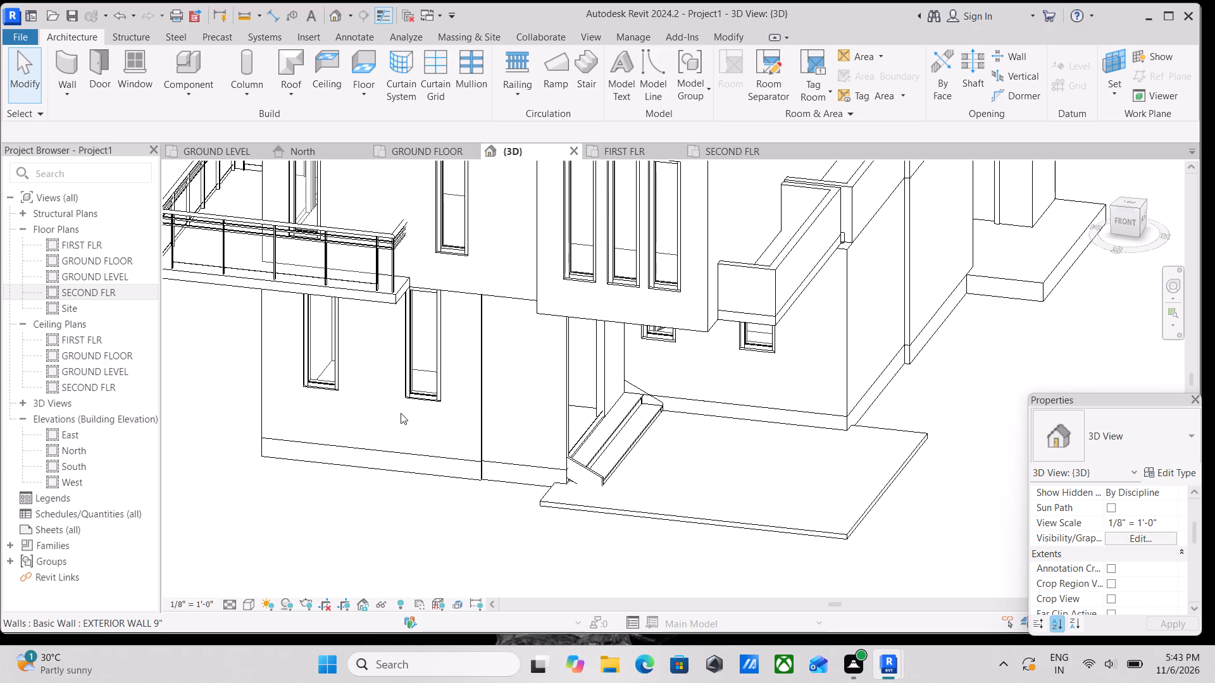
scroll(397, 413, "down", 1)
middle_click_drag(397, 413, 440, 463)
scroll(490, 397, "down", 3)
middle_click_drag(504, 401, 571, 527)
middle_click_drag(677, 449, 686, 514)
scroll(682, 464, "up", 2)
middle_click_drag(679, 446, 687, 479)
scroll(664, 343, "down", 3)
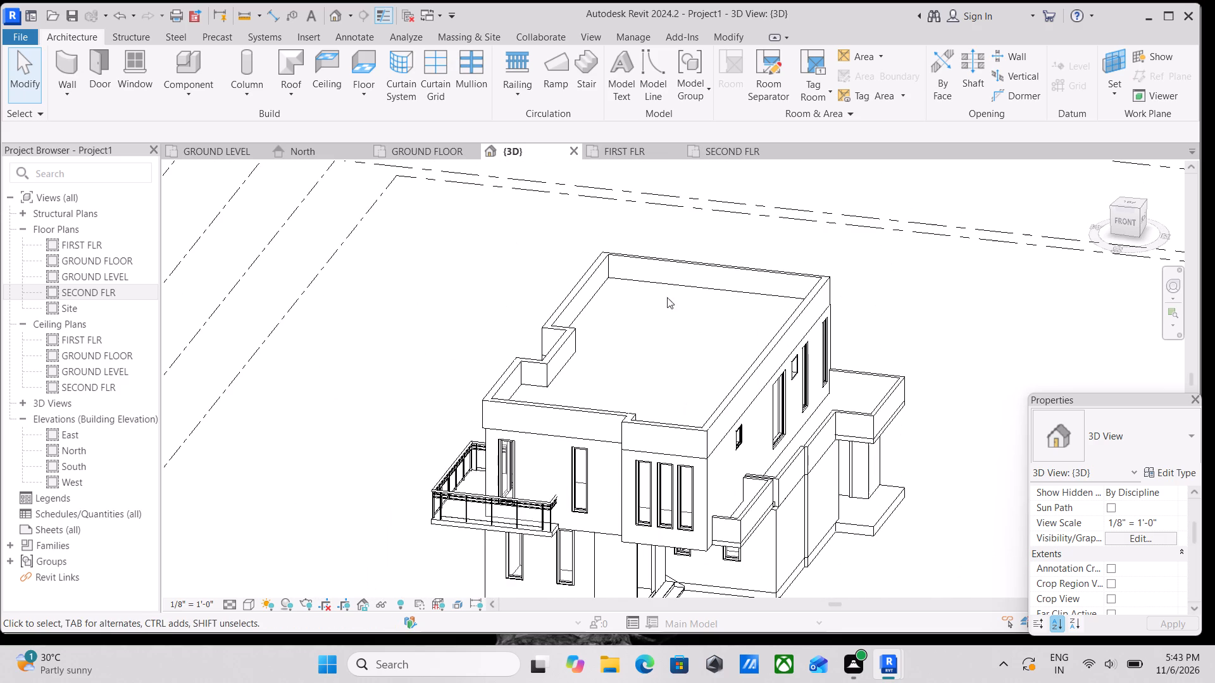
Open the GROUND FLOOR plan and study the reference plans, focusing on the window openings in the family room's back wall.
left_click(405, 147)
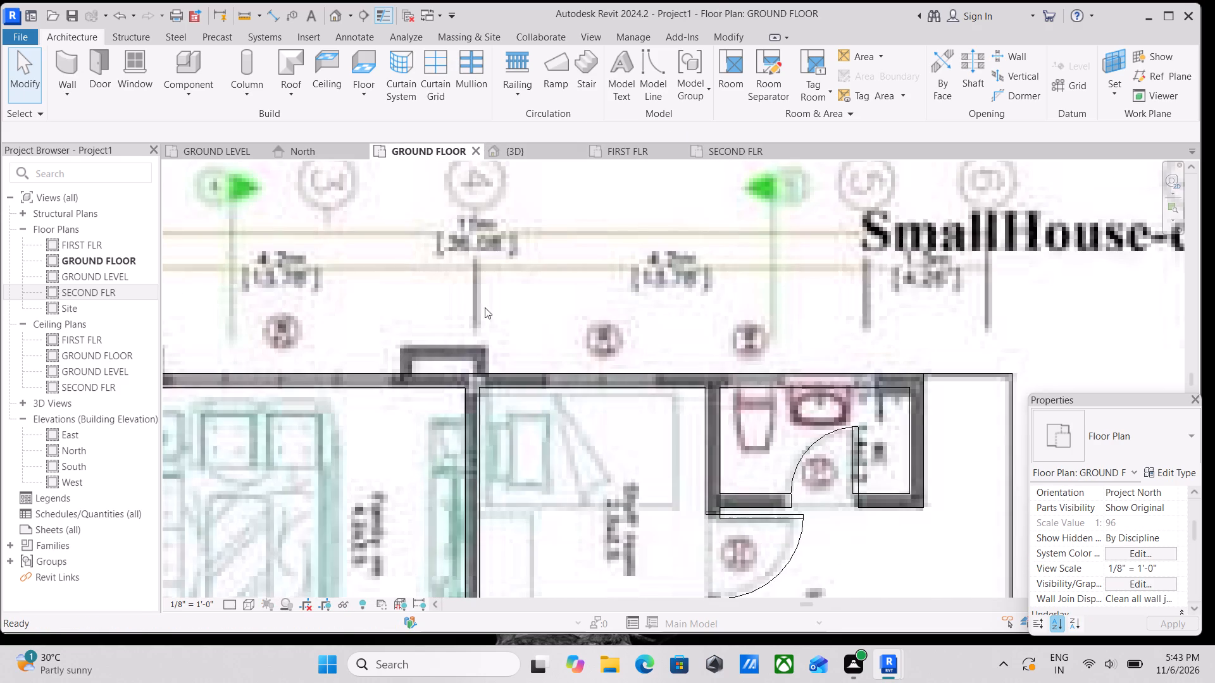
scroll(491, 321, "down", 11)
middle_click_drag(640, 402, 647, 323)
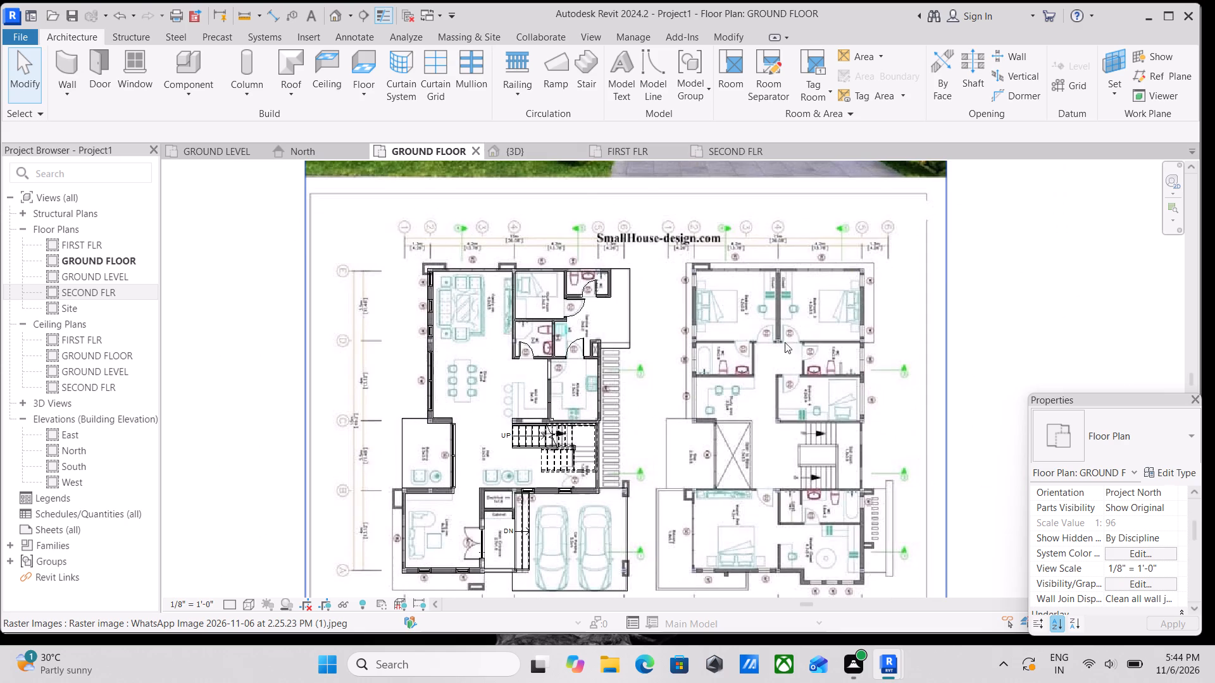
scroll(837, 345, "up", 7)
middle_click_drag(868, 410, 879, 441)
scroll(855, 423, "up", 1)
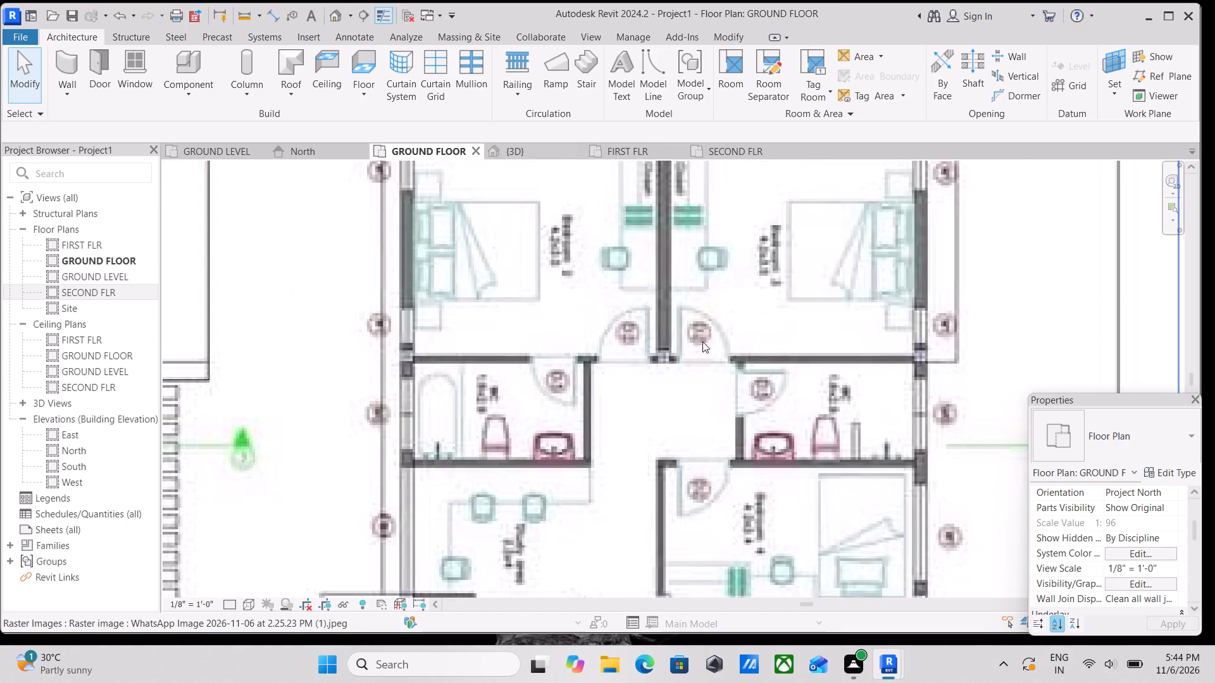
scroll(685, 343, "down", 5)
middle_click_drag(630, 349, 730, 400)
middle_click_drag(459, 378, 630, 357)
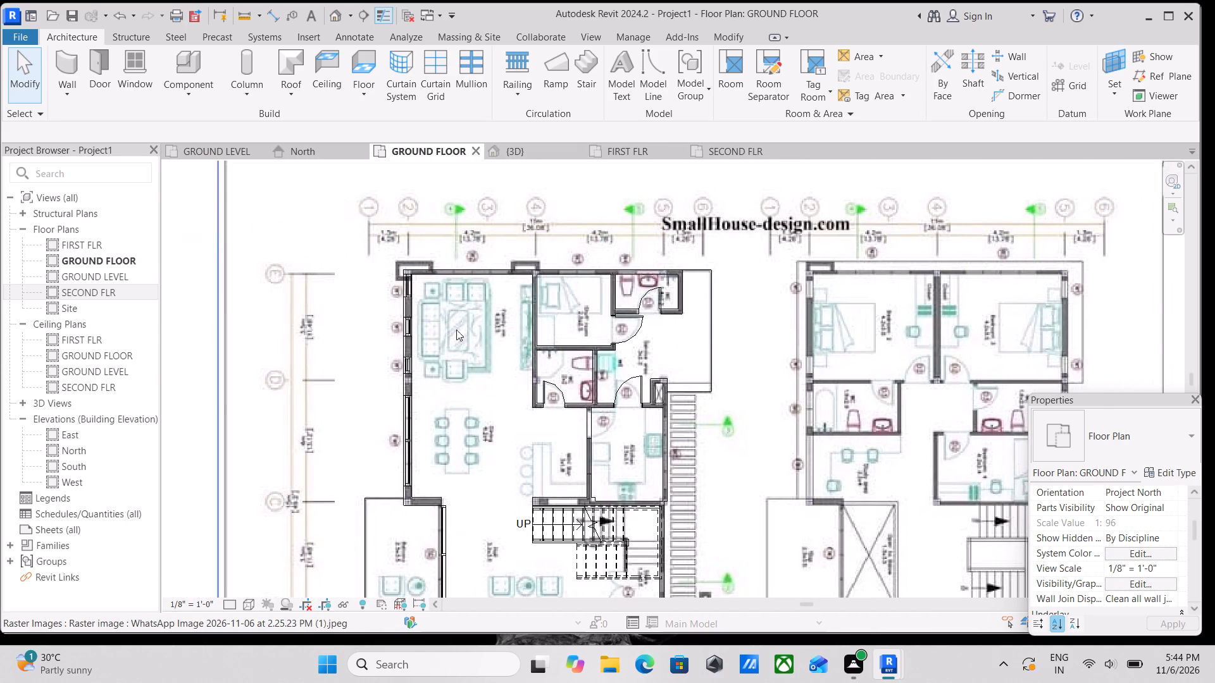
scroll(387, 331, "up", 2)
middle_click_drag(506, 271, 519, 324)
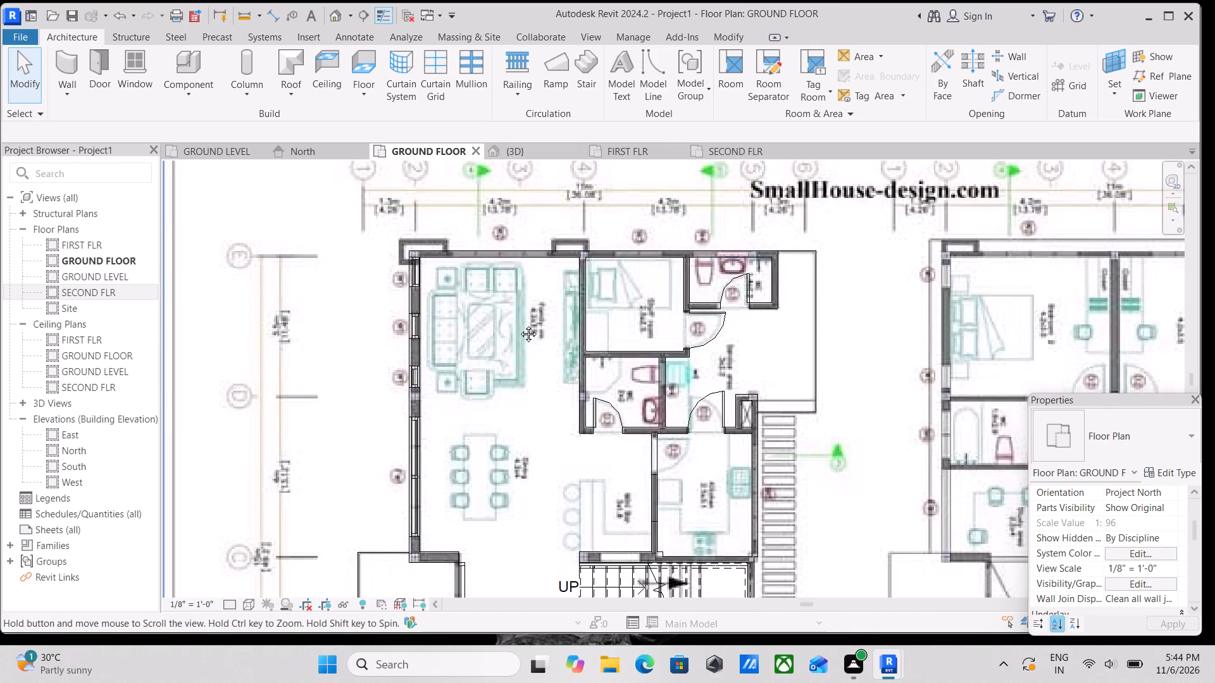
middle_click_drag(519, 324, 523, 343)
scroll(548, 330, "up", 3)
middle_click_drag(533, 329, 547, 372)
Start a new wall of type Curtain Wall Storefront at the family room's back wall.
type("WA")
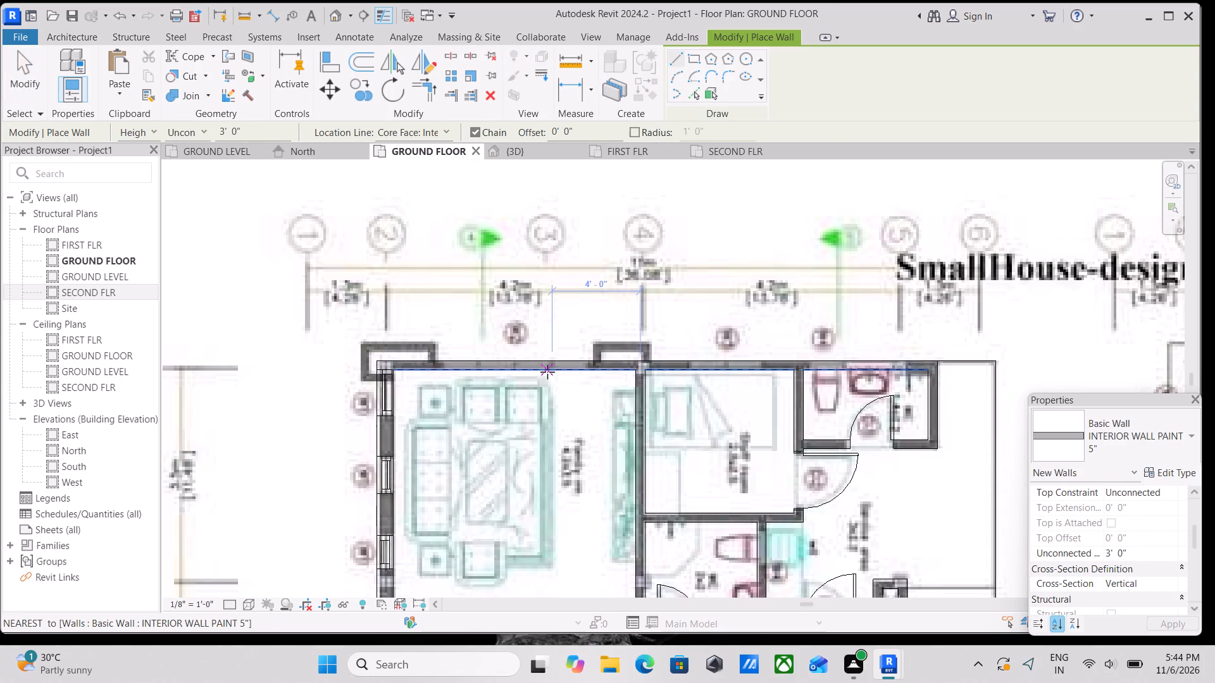
left_click(1185, 454)
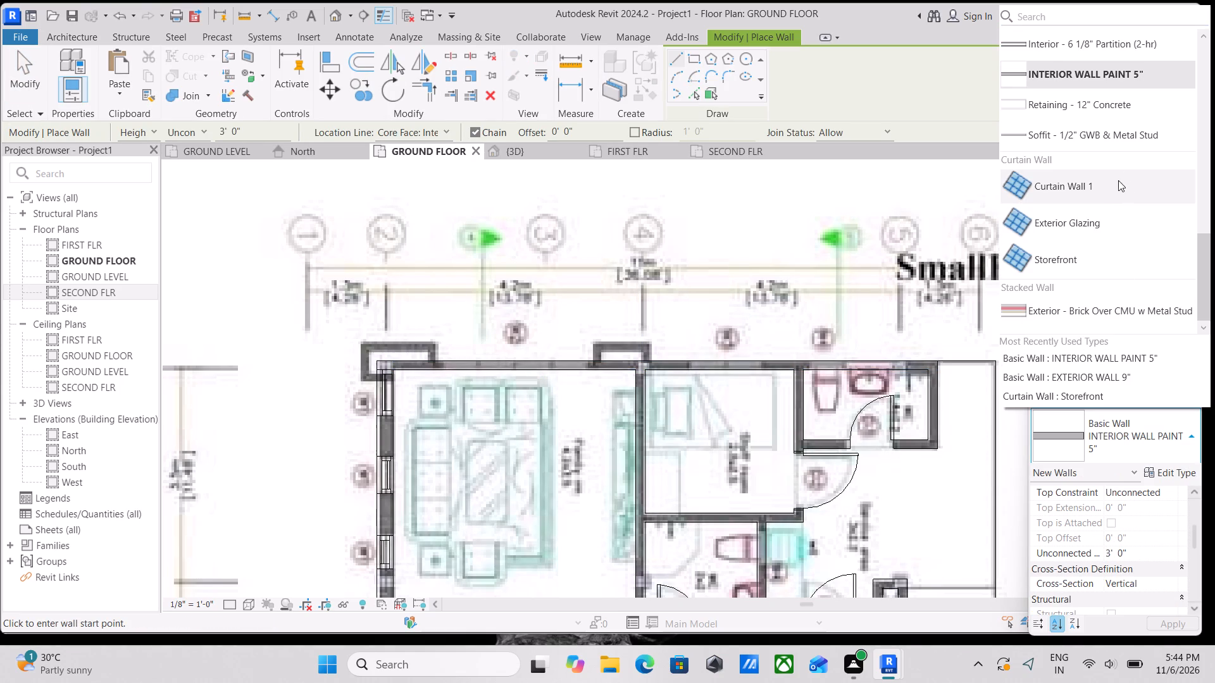
left_click(1063, 259)
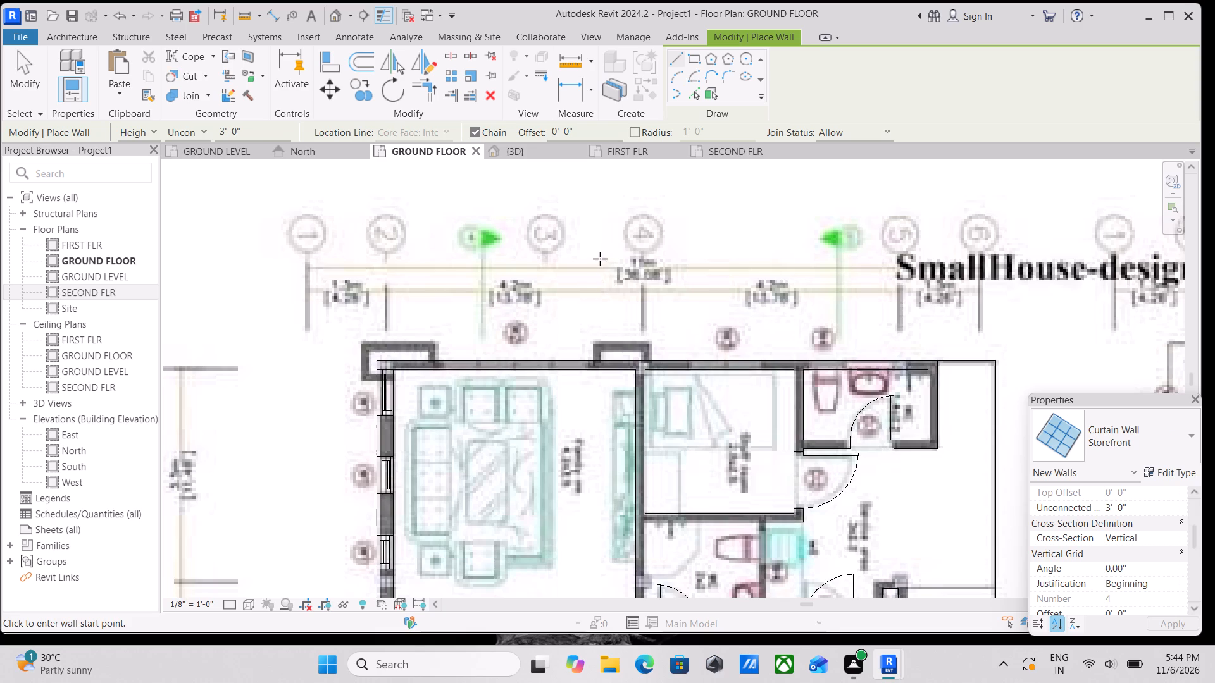
scroll(489, 347, "up", 3)
scroll(429, 379, "up", 7)
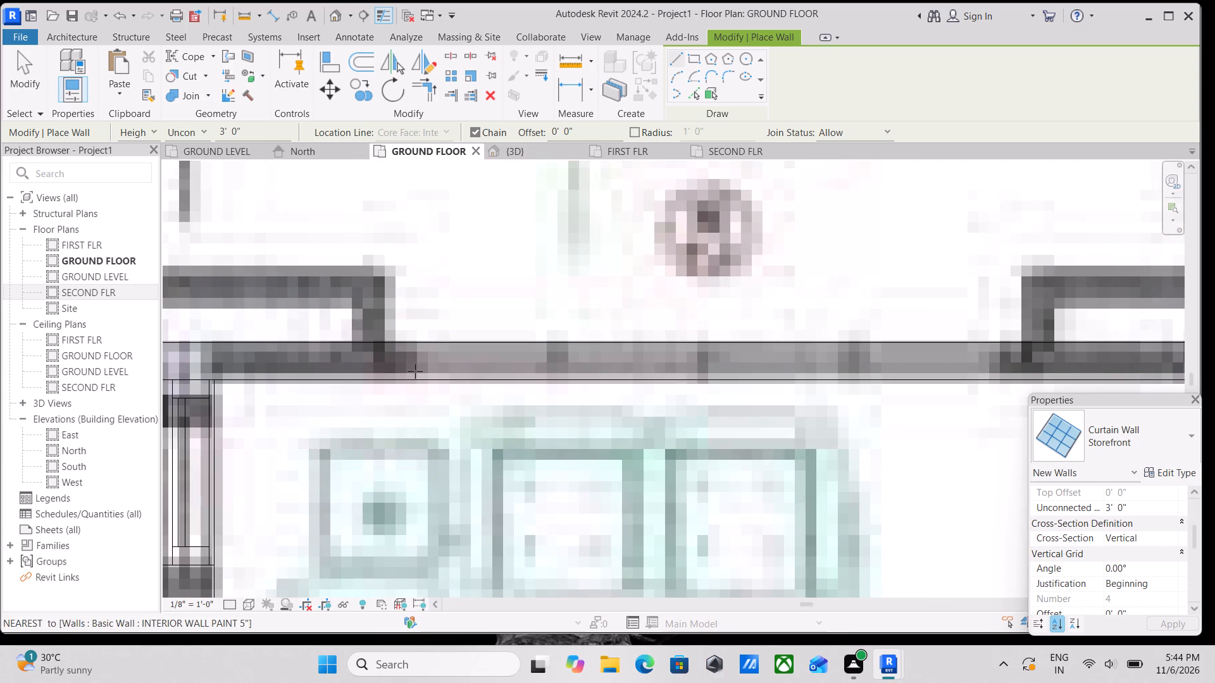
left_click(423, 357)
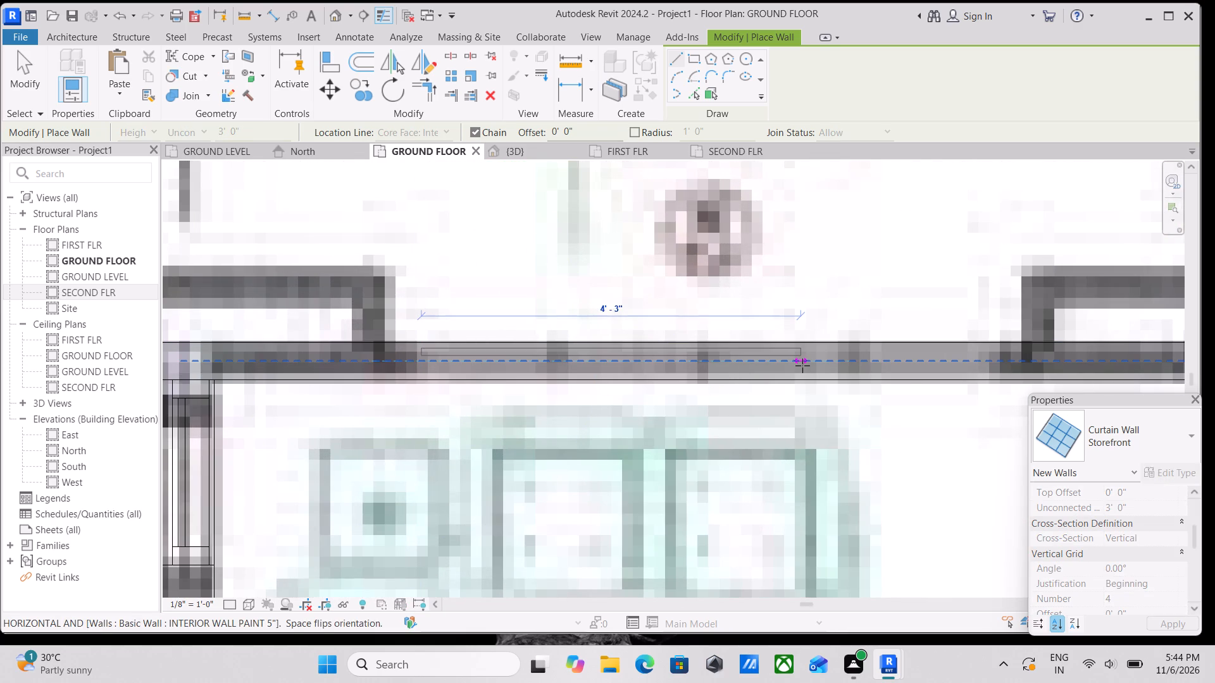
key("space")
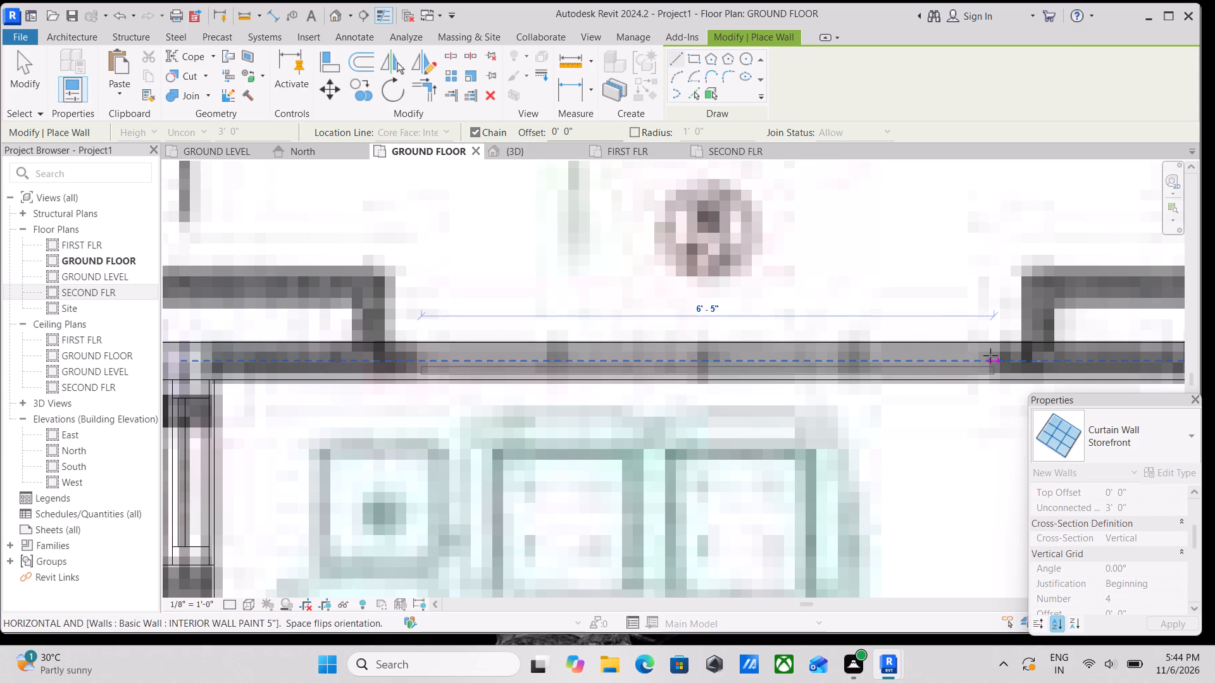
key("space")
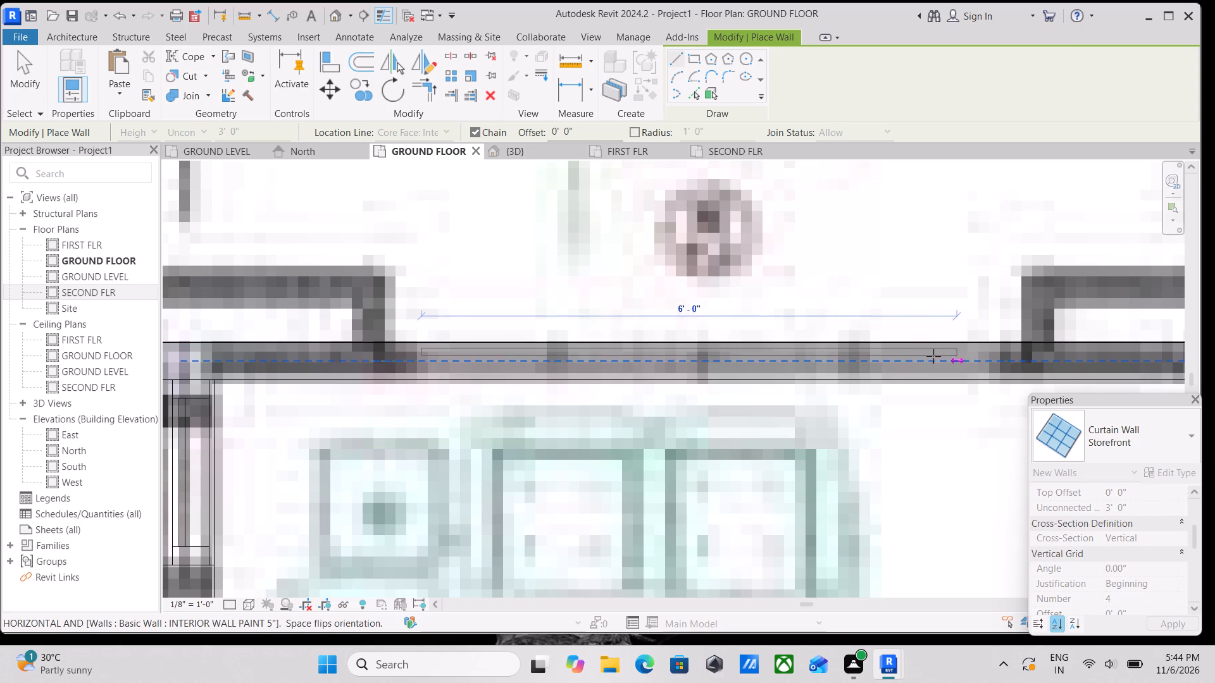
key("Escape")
Draw a Storefront curtain wall about 5'-7" long in the family room's back wall, between the two projecting piers.
scroll(525, 364, "up", 1)
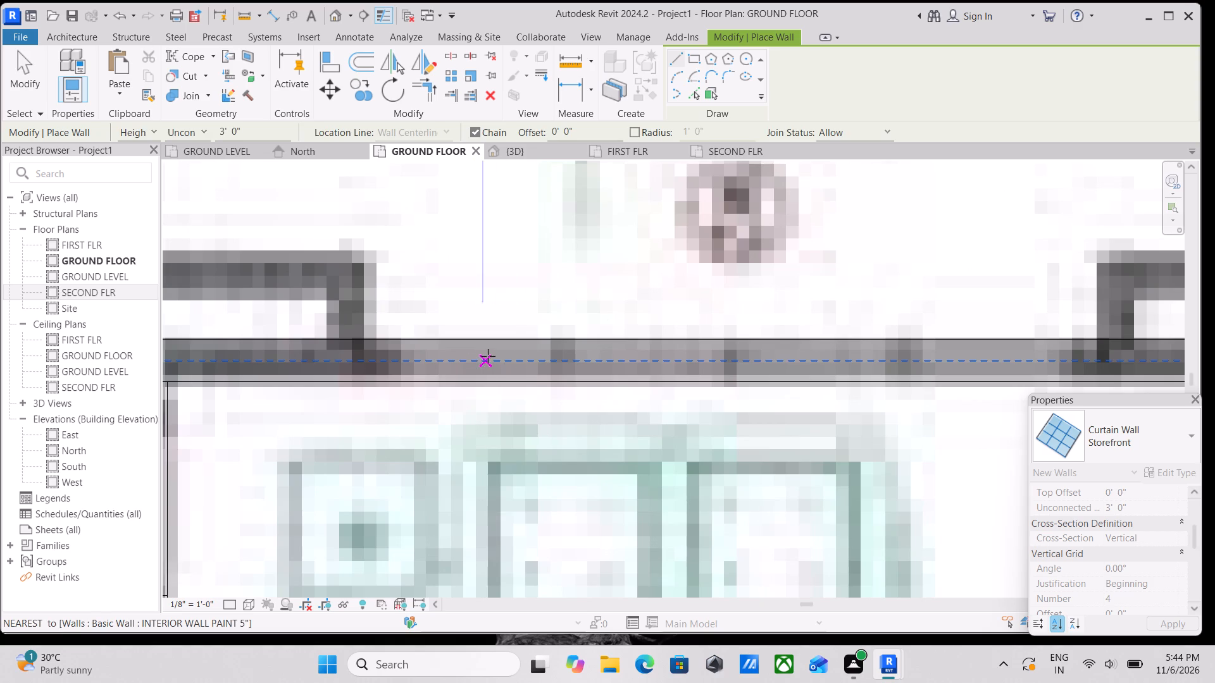
left_click(492, 355)
middle_click_drag(656, 350, 532, 351)
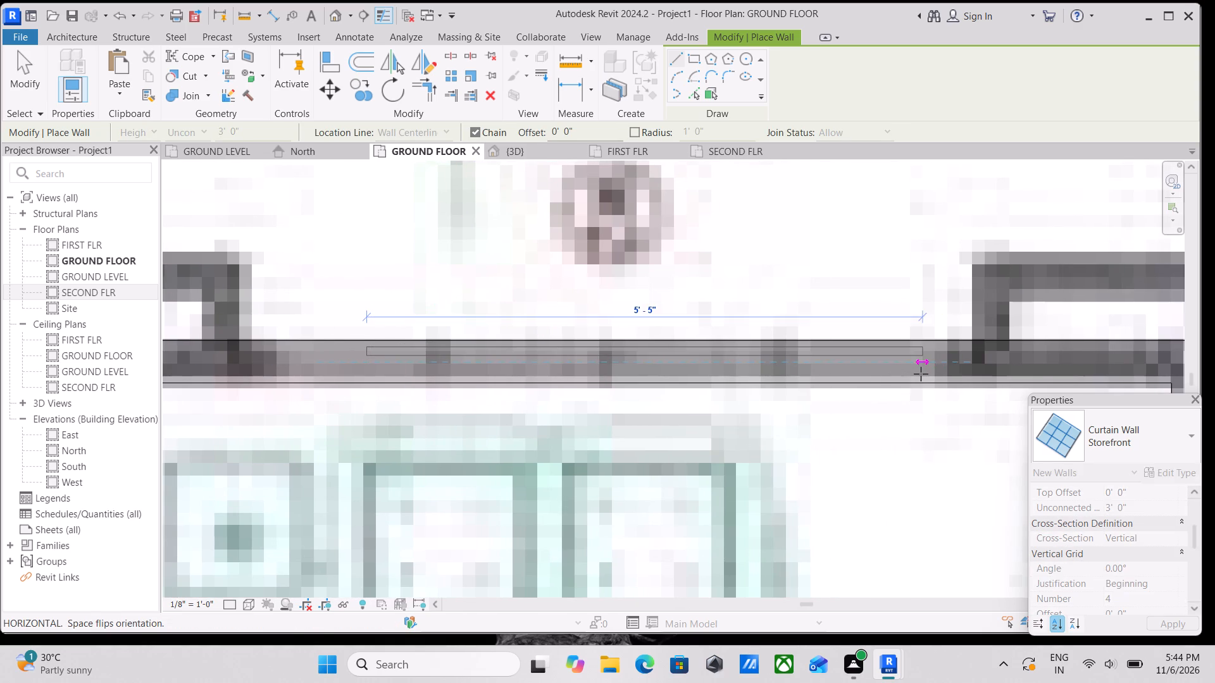
left_click(943, 367)
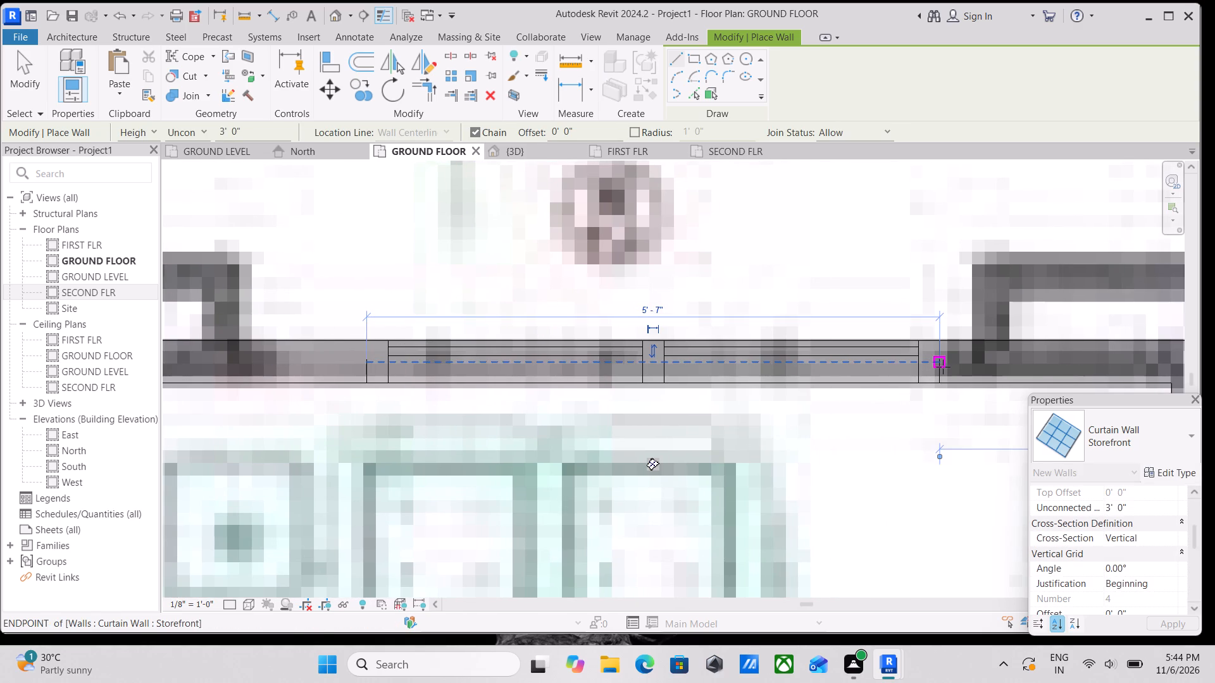
key("Escape")
key("Escape")
key("Escape")
scroll(381, 354, "down", 2)
scroll(640, 372, "down", 1)
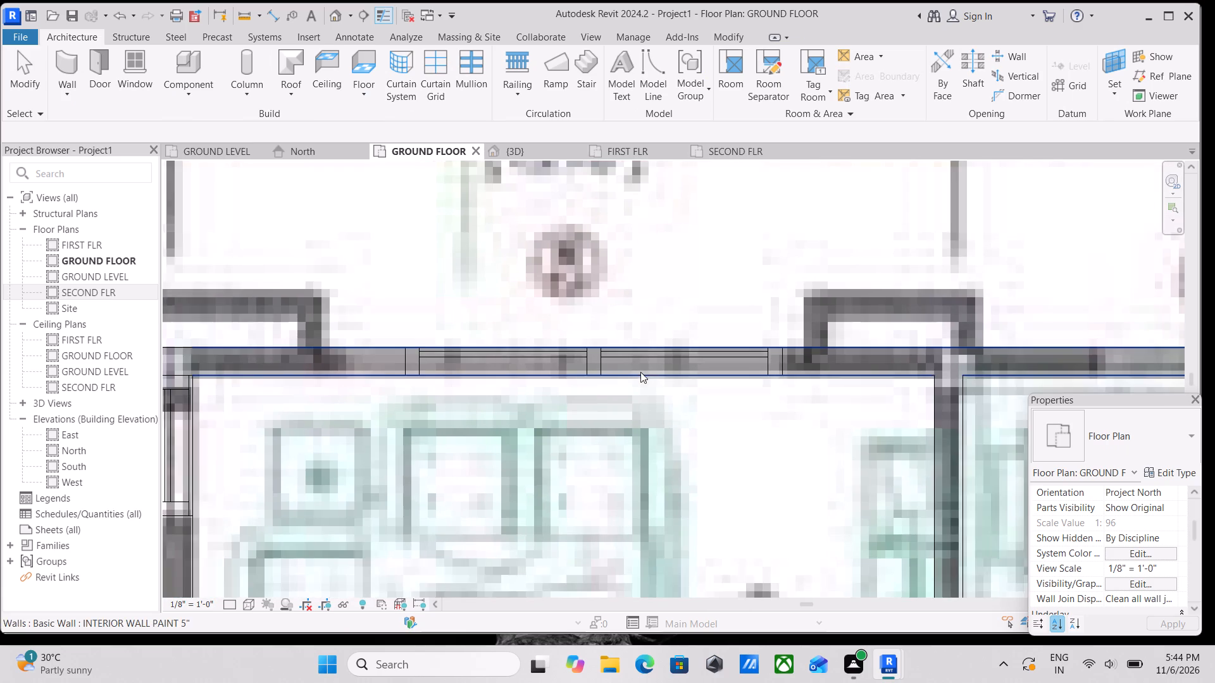
Draw a Storefront curtain wall about 3'-2 1/4" long in the back wall of the small bedroom beside the family room.
middle_click_drag(640, 372, 366, 374)
middle_click_drag(580, 367, 452, 374)
middle_click_drag(537, 379, 500, 393)
scroll(501, 393, "down", 4)
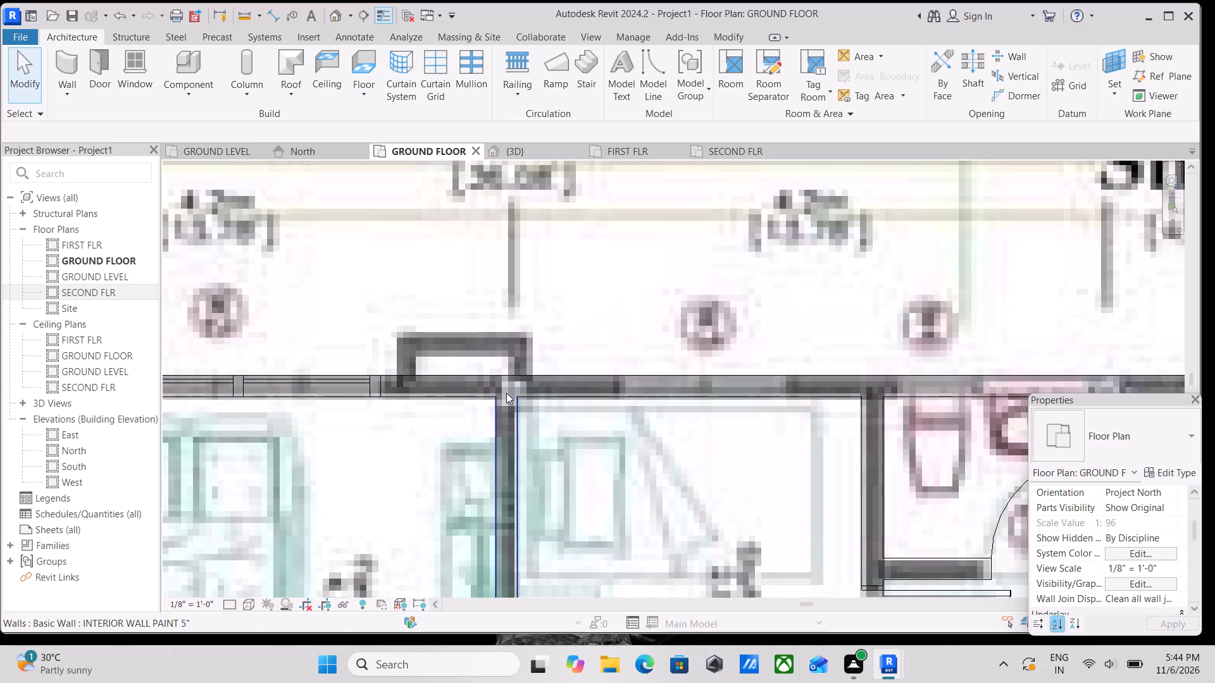
scroll(506, 393, "down", 2)
middle_click_drag(537, 405, 571, 402)
type("WA")
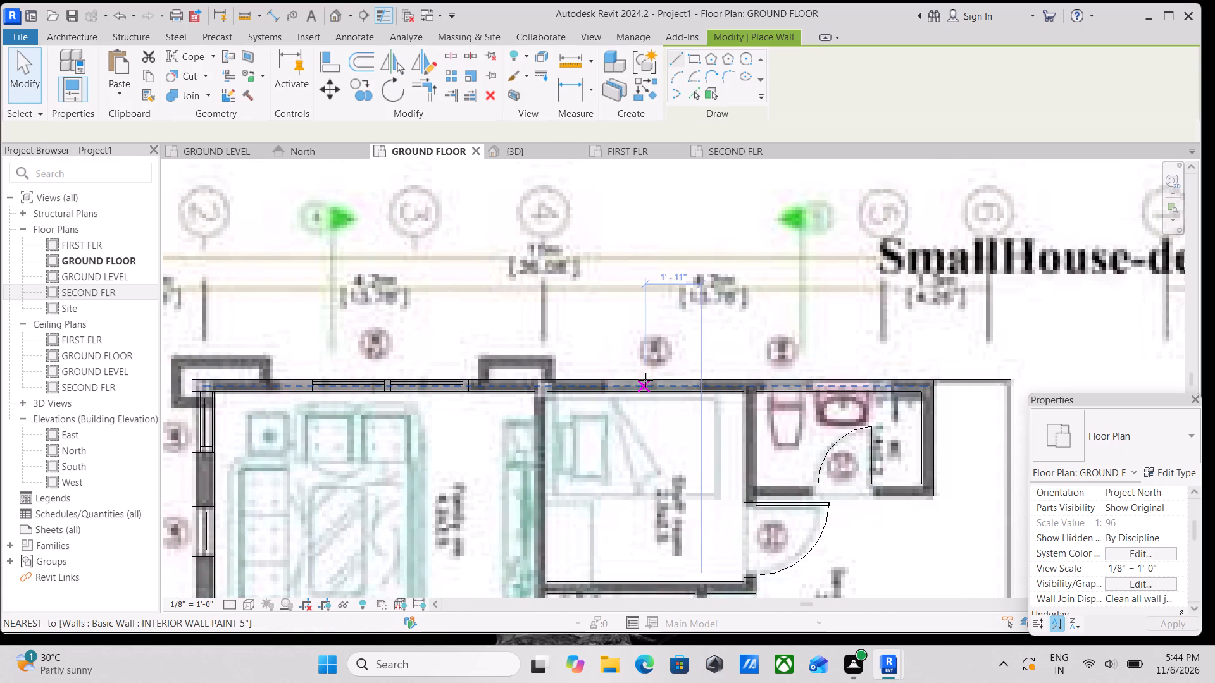
scroll(637, 389, "up", 8)
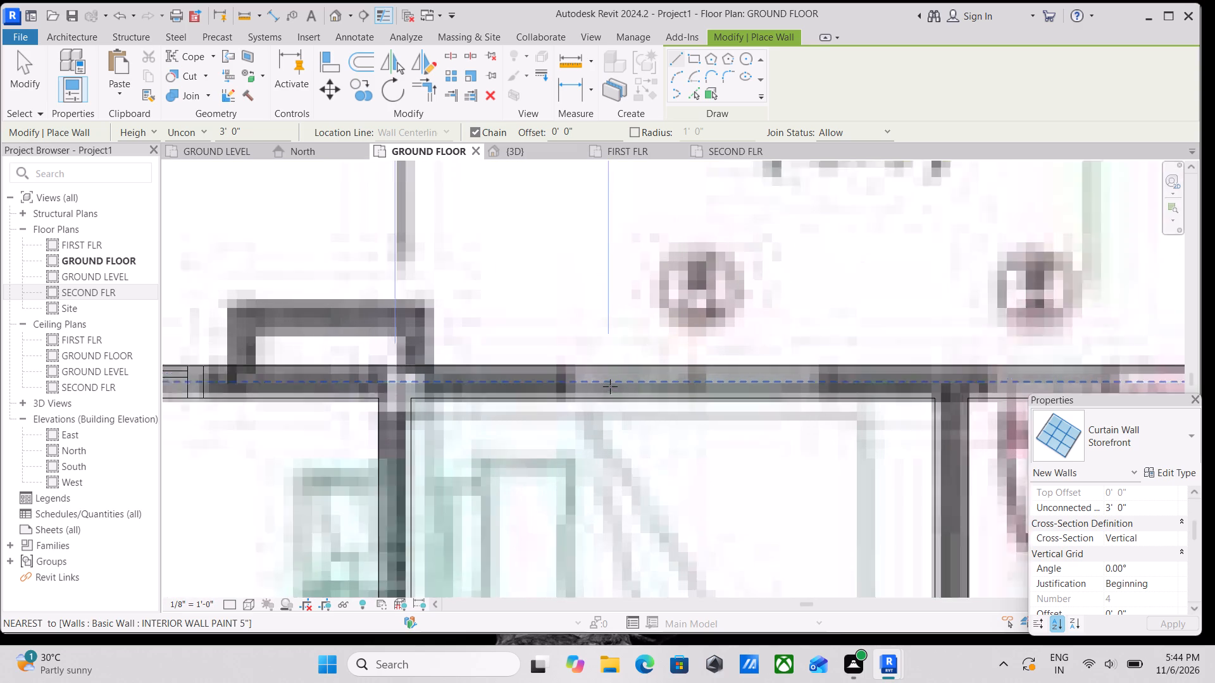
scroll(590, 393, "up", 6)
left_click(547, 373)
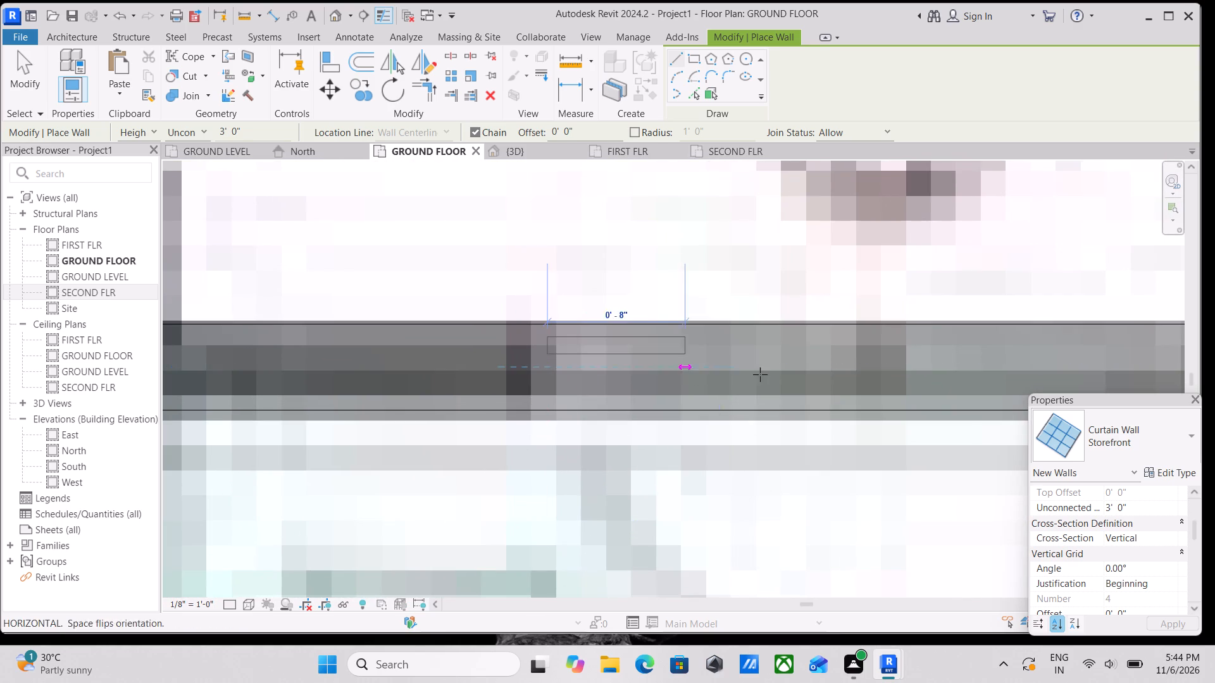
middle_click_drag(762, 375, 553, 362)
middle_click_drag(751, 368, 645, 352)
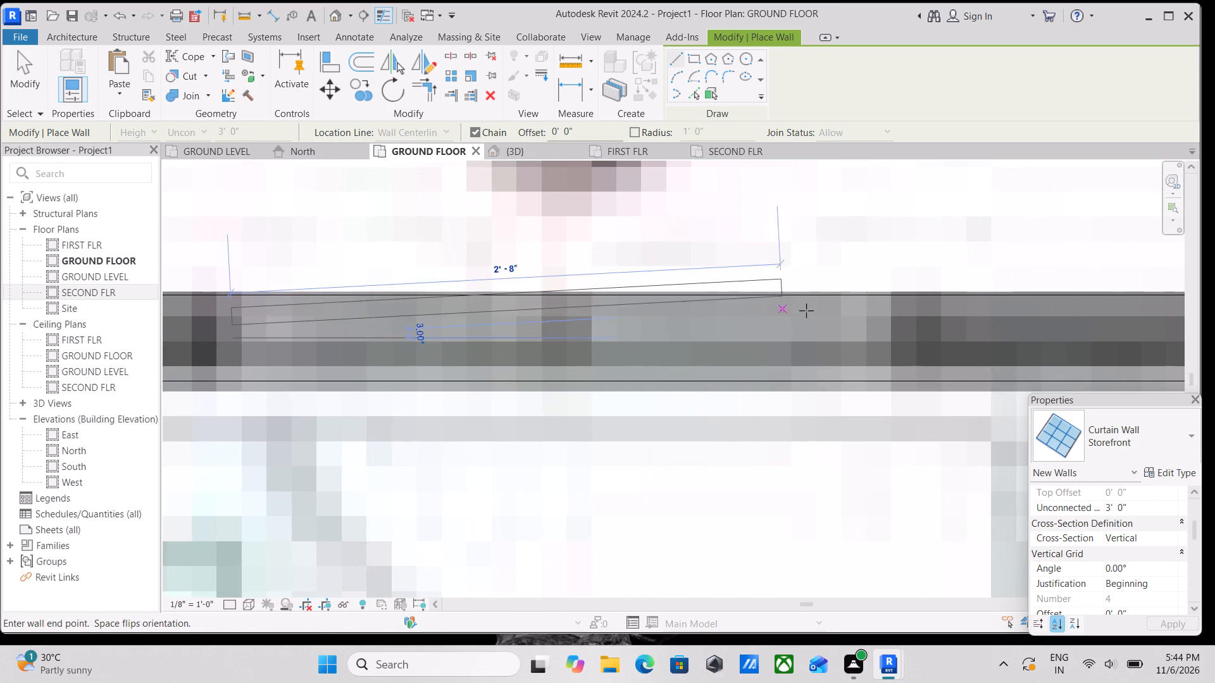
left_click(891, 336)
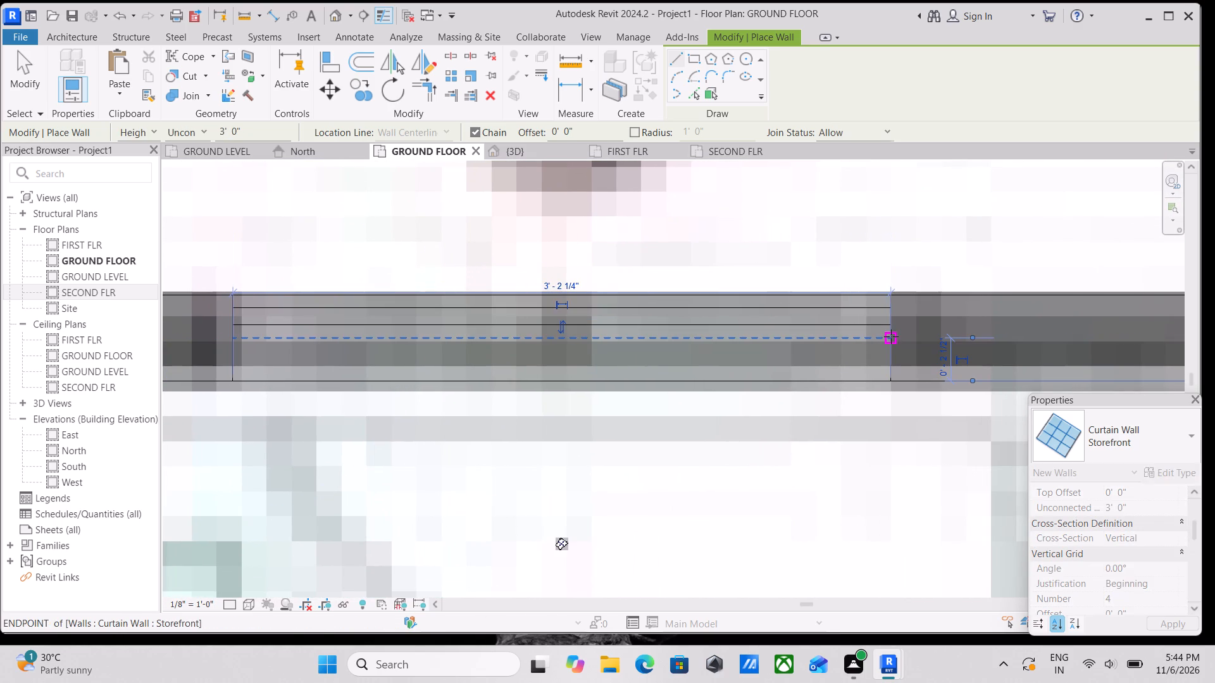
key("Escape")
scroll(782, 372, "down", 4)
key("Escape")
scroll(702, 375, "down", 4)
key("Escape")
scroll(626, 391, "down", 11)
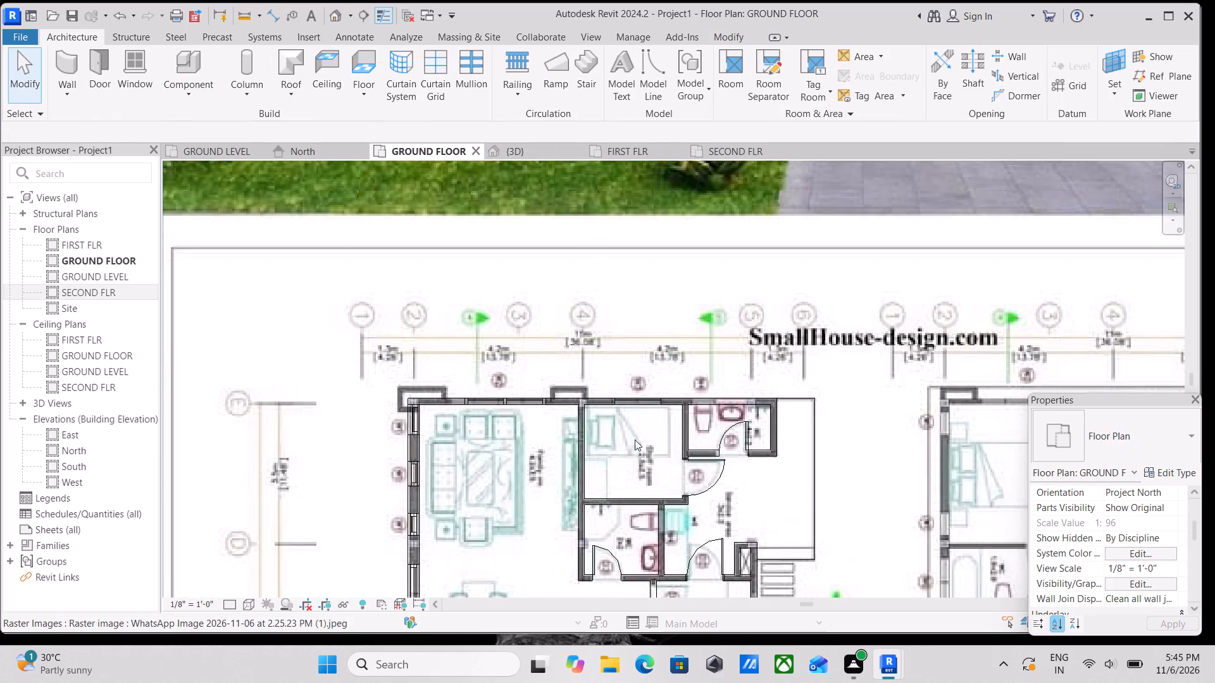
Return to the 3D view and examine the new ground-floor windows on the house's back facade.
middle_click_drag(635, 440, 718, 362, "shift")
middle_click_drag(714, 376, 678, 415)
scroll(623, 415, "up", 1)
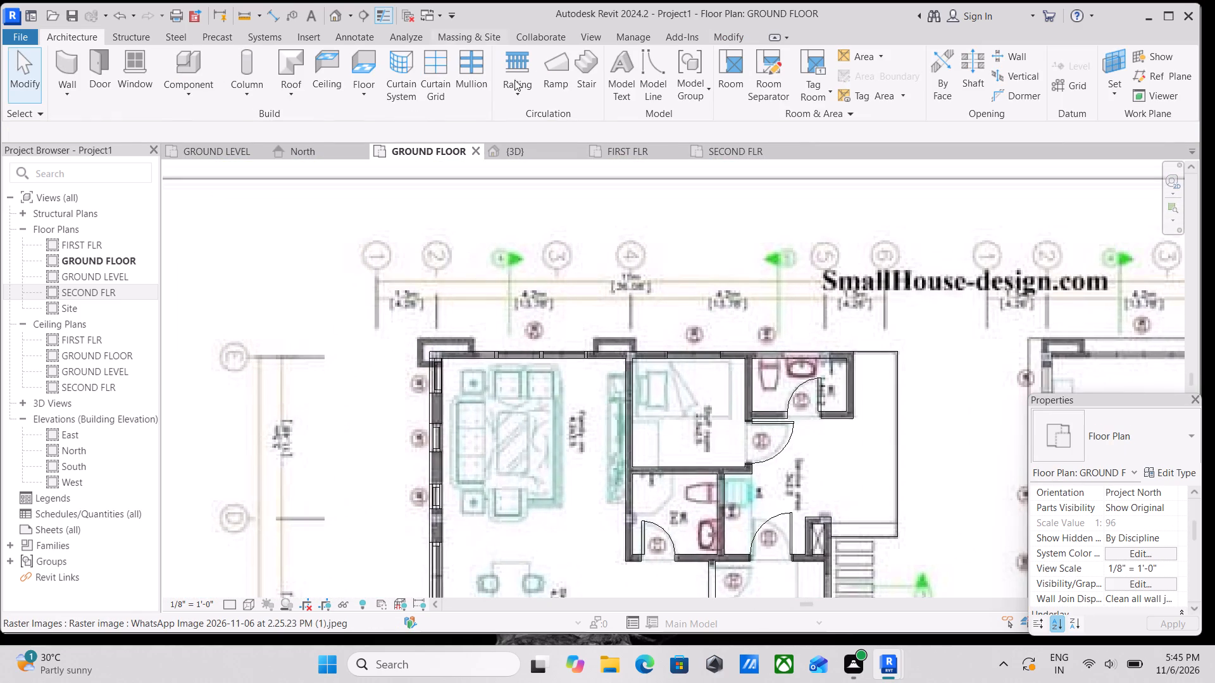
left_click(502, 148)
scroll(740, 330, "down", 2)
middle_click_drag(693, 422, 754, 383, "shift")
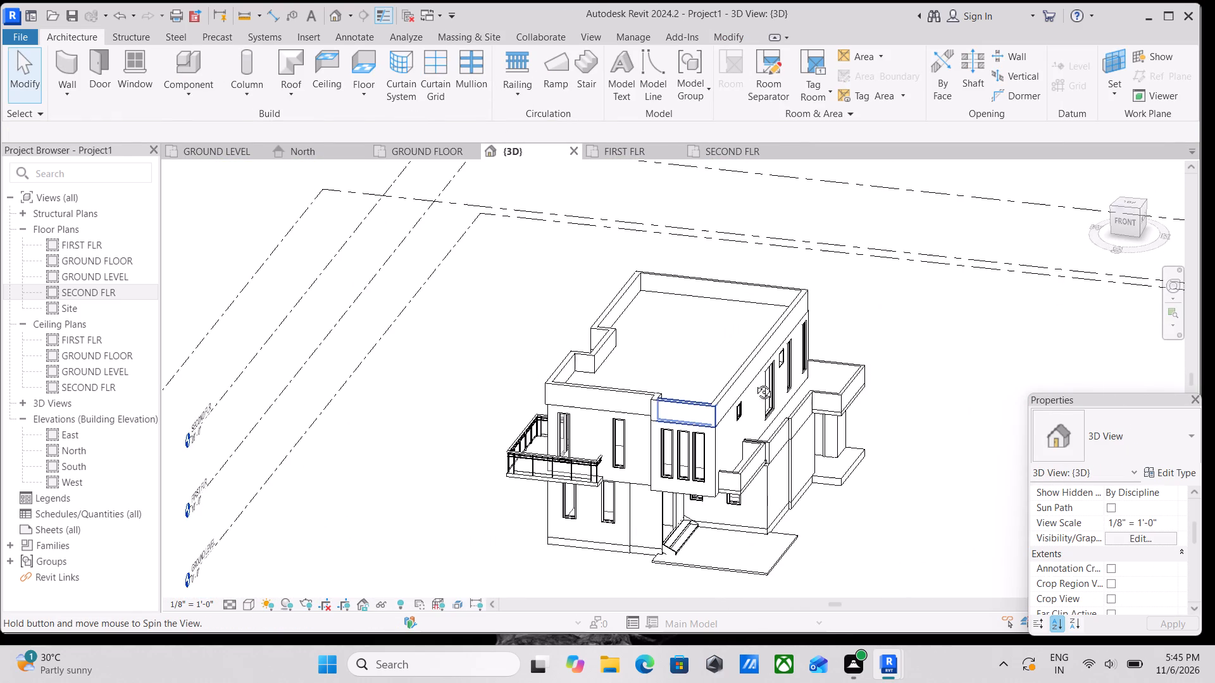
middle_click_drag(754, 383, 864, 315, "shift")
middle_click_drag(826, 376, 738, 404)
middle_click_drag(809, 393, 599, 429, "shift")
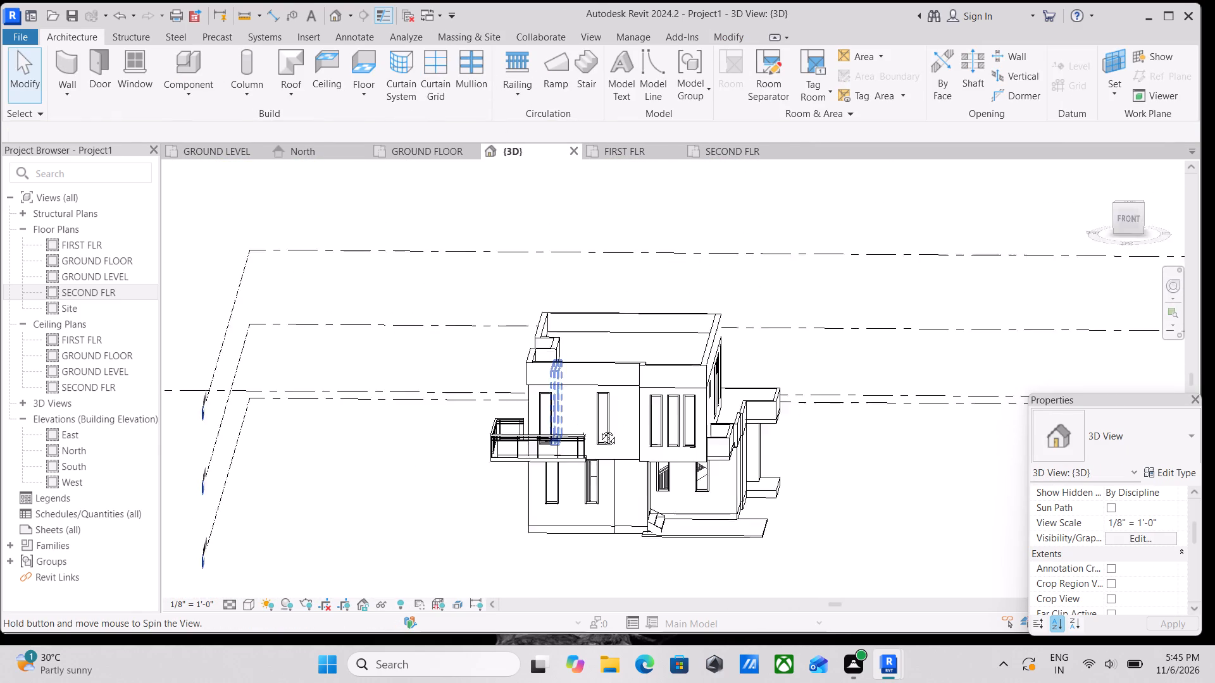
middle_click_drag(599, 429, 538, 432, "shift")
scroll(537, 432, "up", 2)
middle_click_drag(638, 359, 445, 383)
middle_click_drag(863, 386, 755, 409)
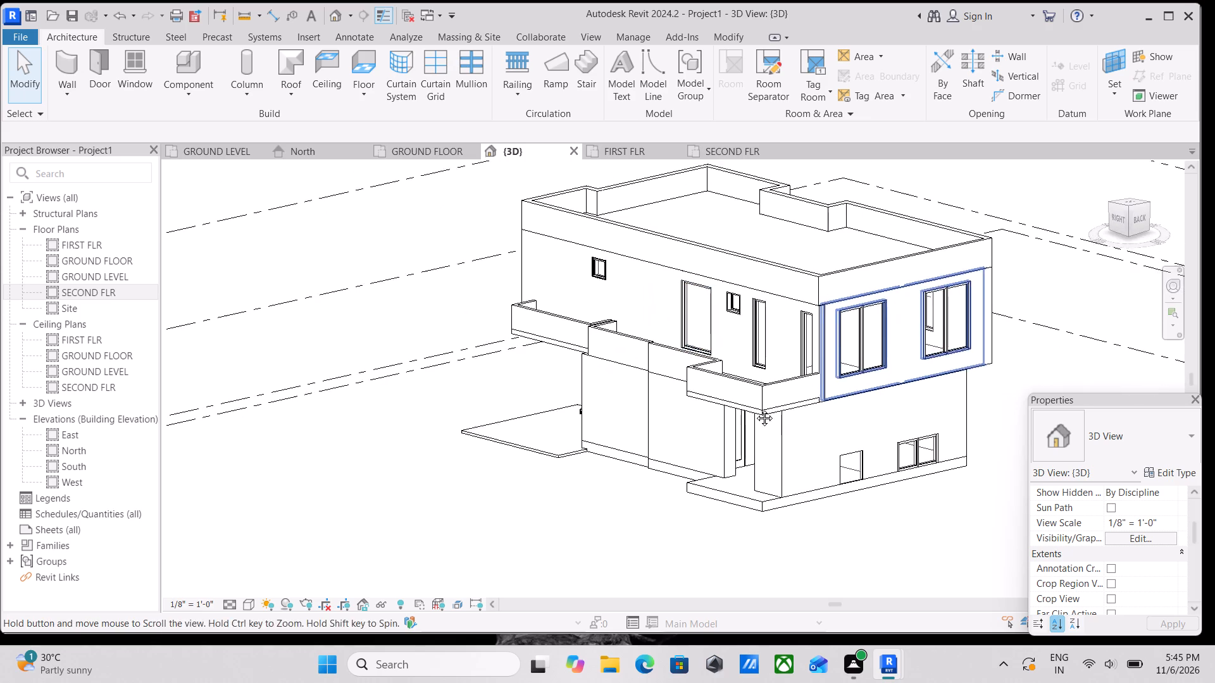
Examine the house's exterior from all sides, including the front balcony and the side facades.
middle_click_drag(755, 409, 528, 416)
middle_click_drag(911, 427, 668, 401)
middle_click_drag(928, 405, 819, 410, "shift")
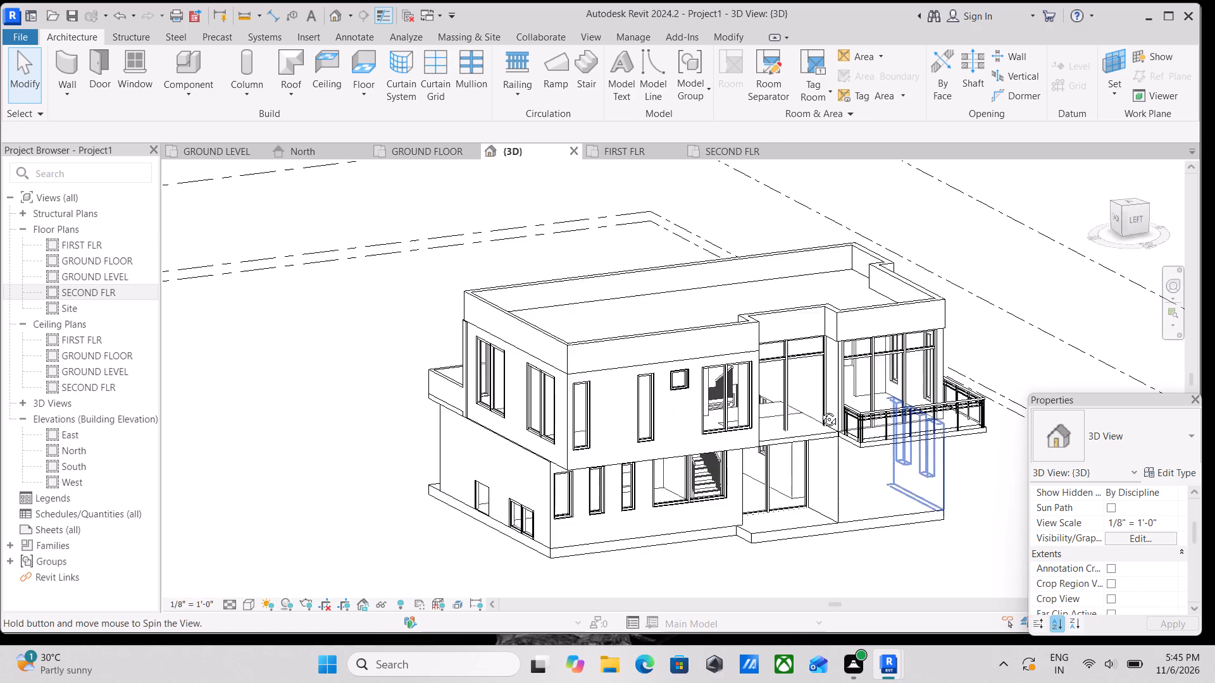
middle_click_drag(819, 410, 810, 411, "shift")
scroll(783, 443, "up", 3)
middle_click_drag(837, 417, 726, 421, "shift")
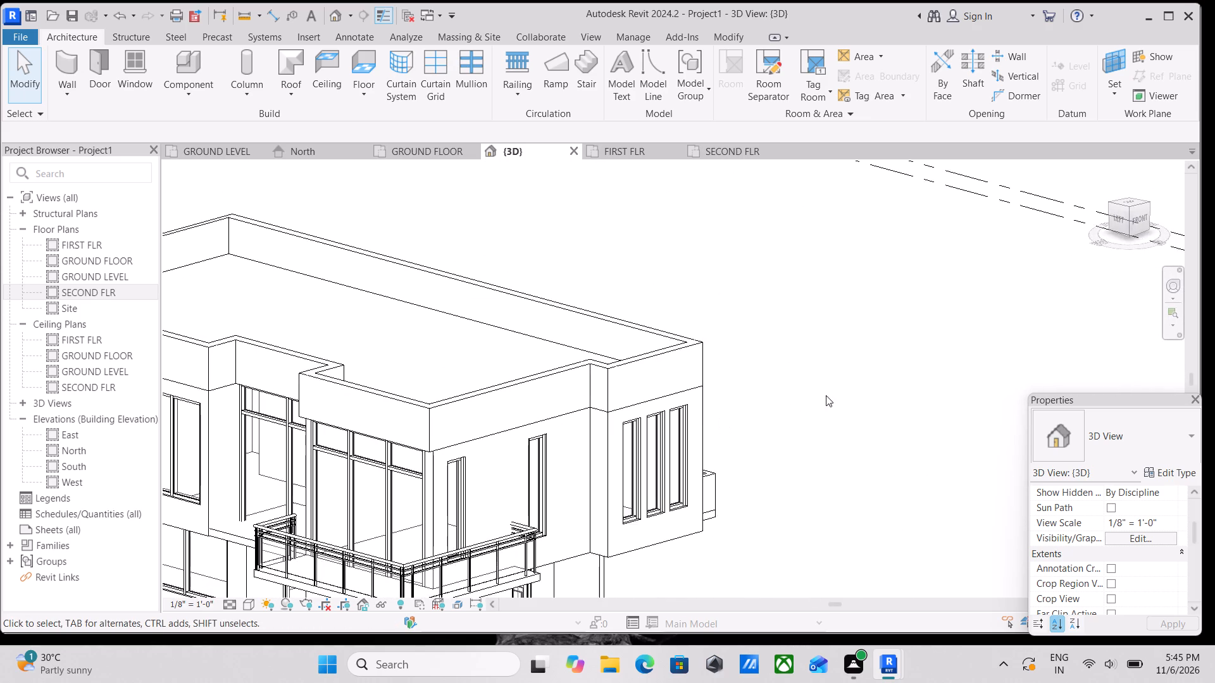
middle_click_drag(826, 395, 452, 419, "shift")
middle_click_drag(451, 419, 779, 373)
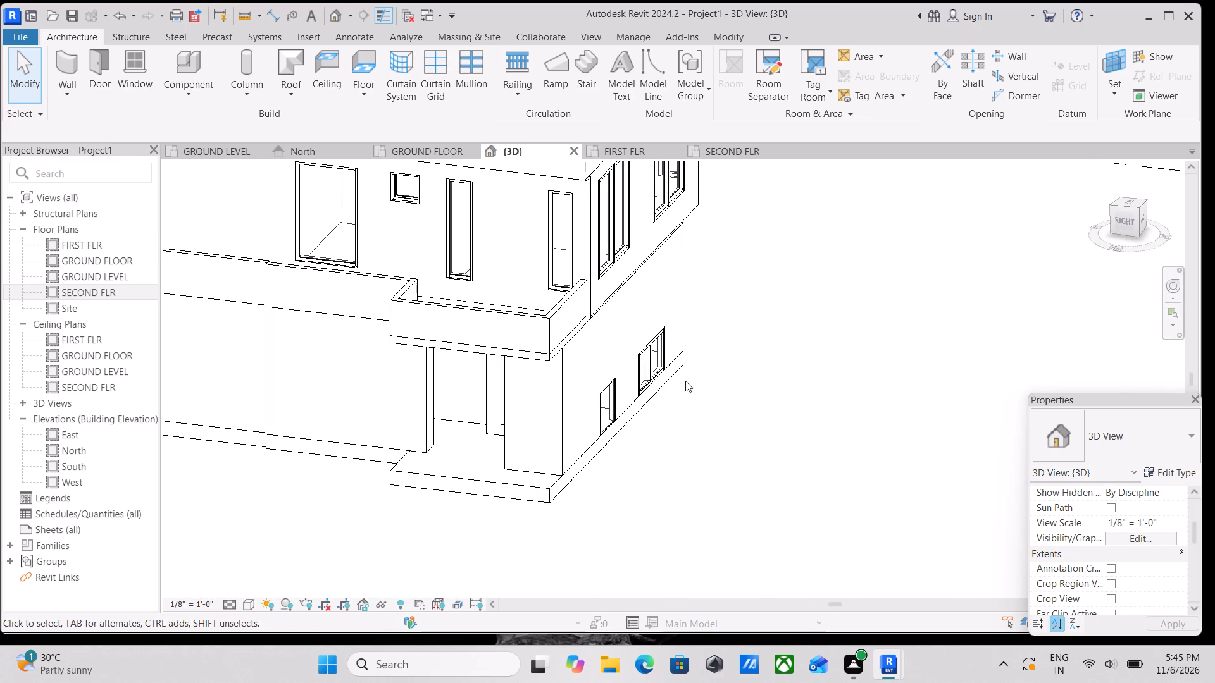
Raise the top of the two-panel Storefront window in the ground-floor back wall to a height of about 7'-3".
middle_click_drag(623, 377, 525, 333, "shift")
scroll(894, 440, "up", 3)
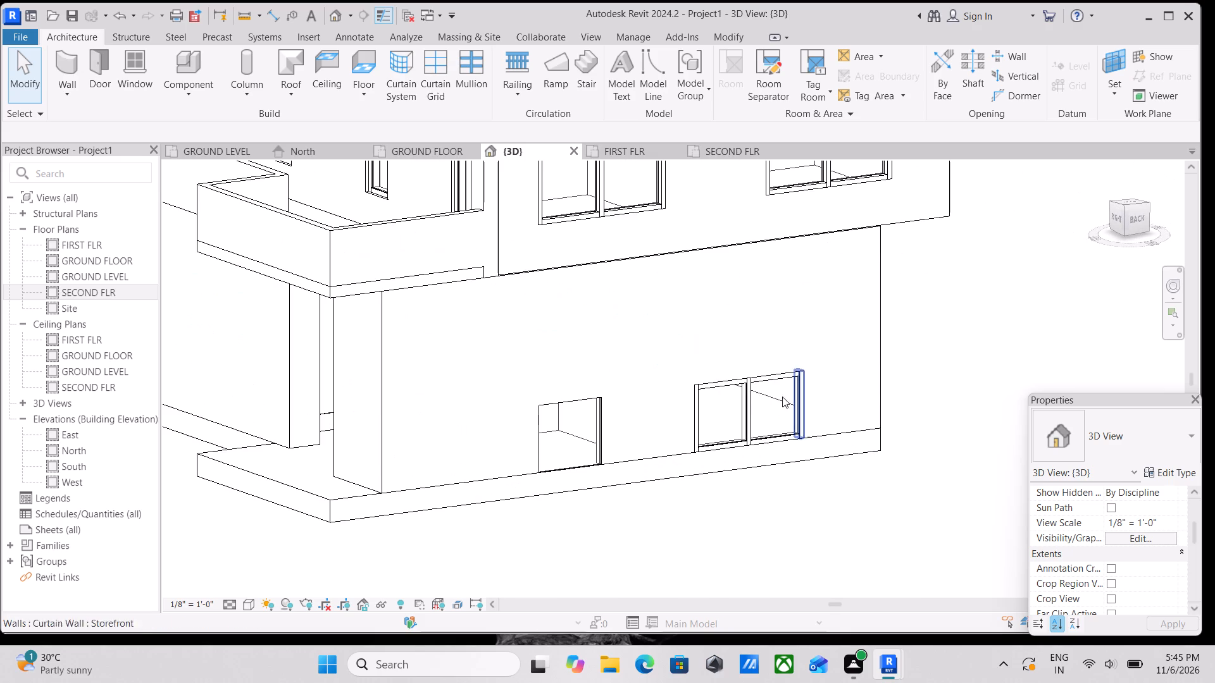
left_click(749, 405)
scroll(754, 376, "up", 2)
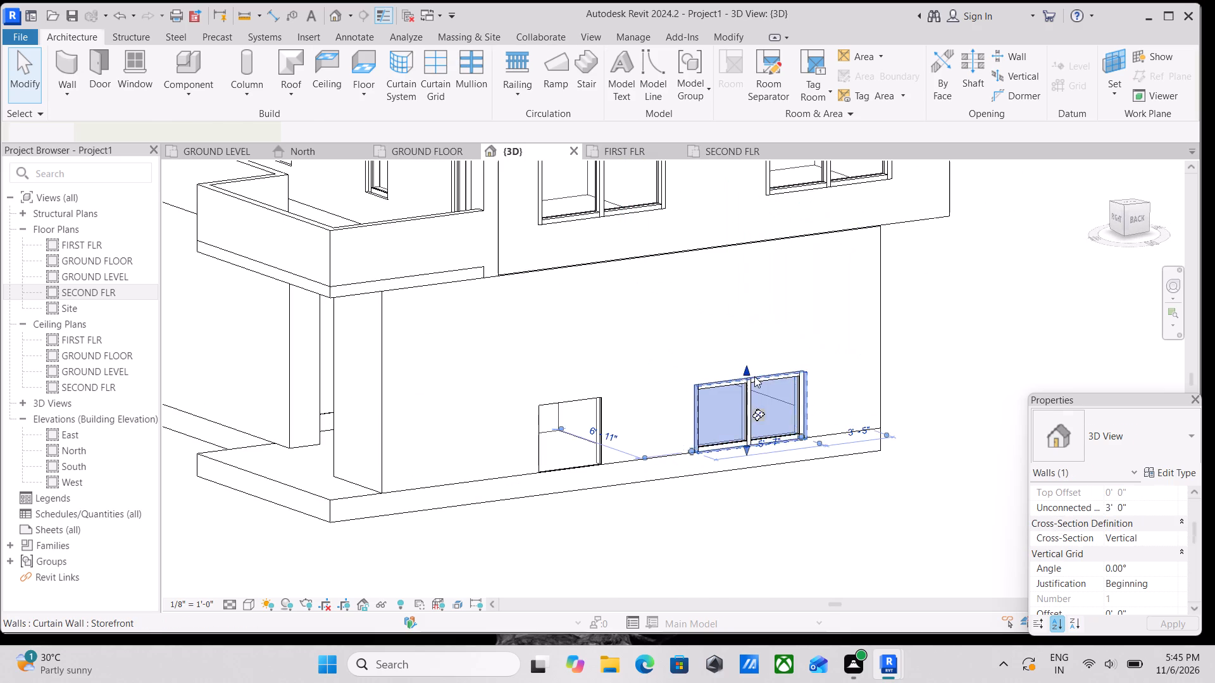
scroll(754, 376, "up", 1)
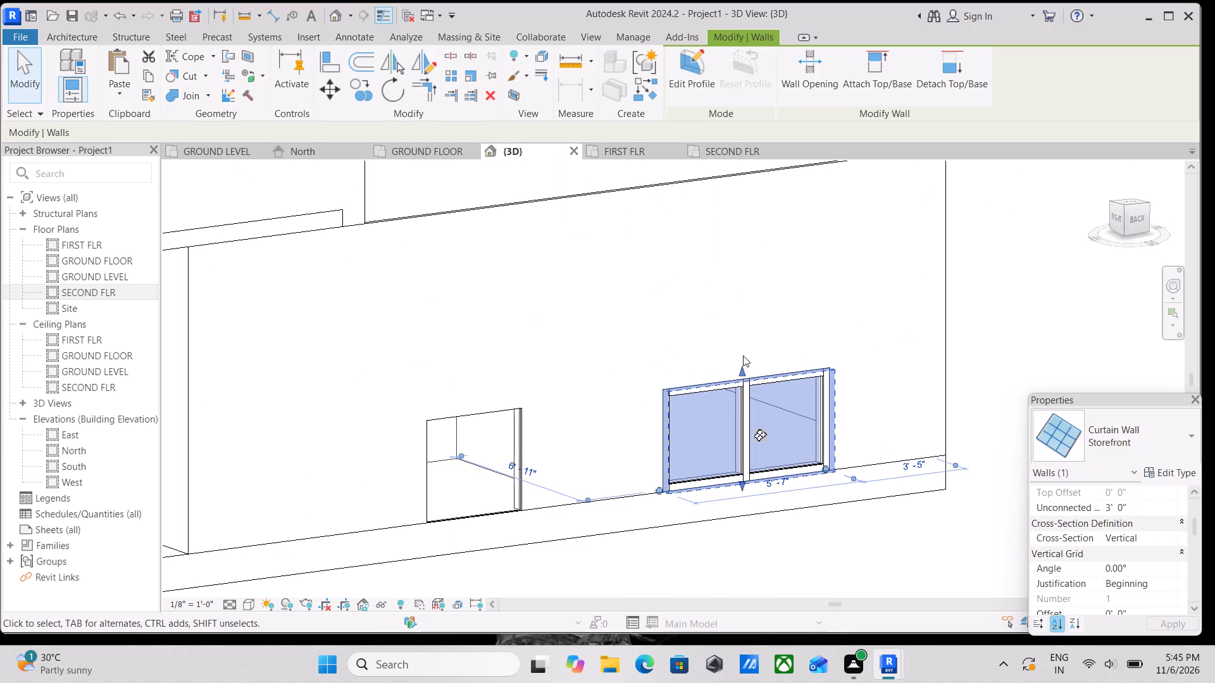
left_click_drag(742, 366, 742, 312)
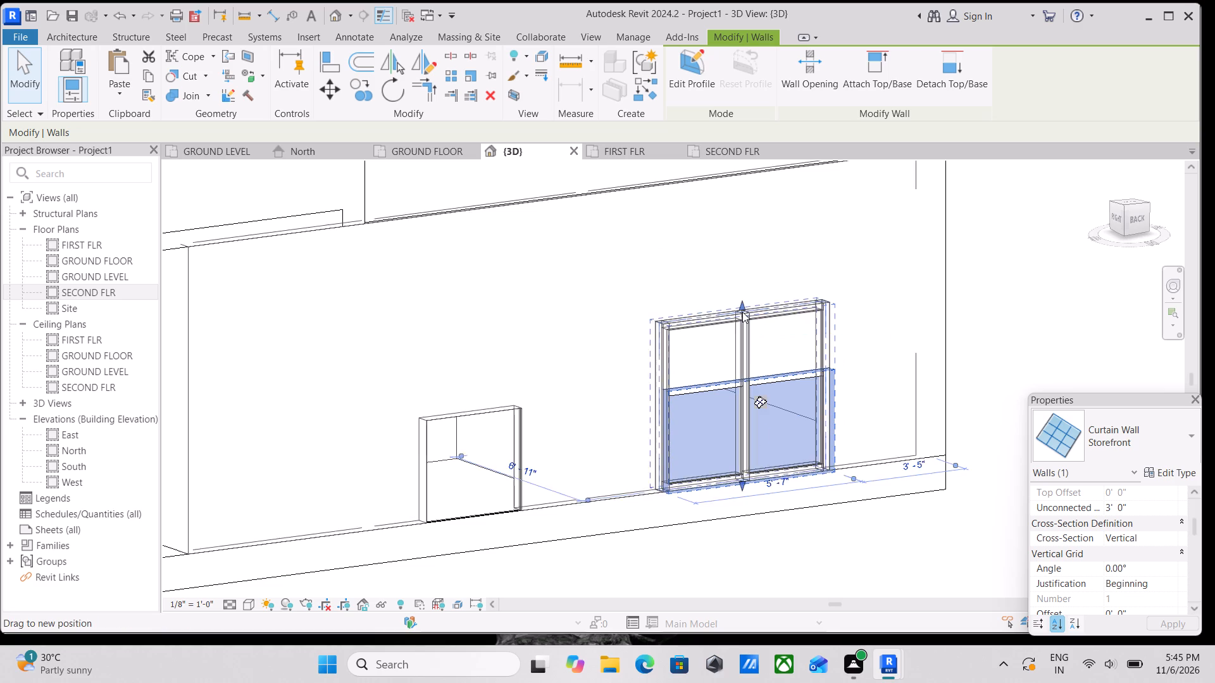
scroll(742, 312, "down", 1)
middle_click_drag(742, 317, 747, 351)
left_click_drag(747, 336, 754, 277)
scroll(745, 296, "down", 1)
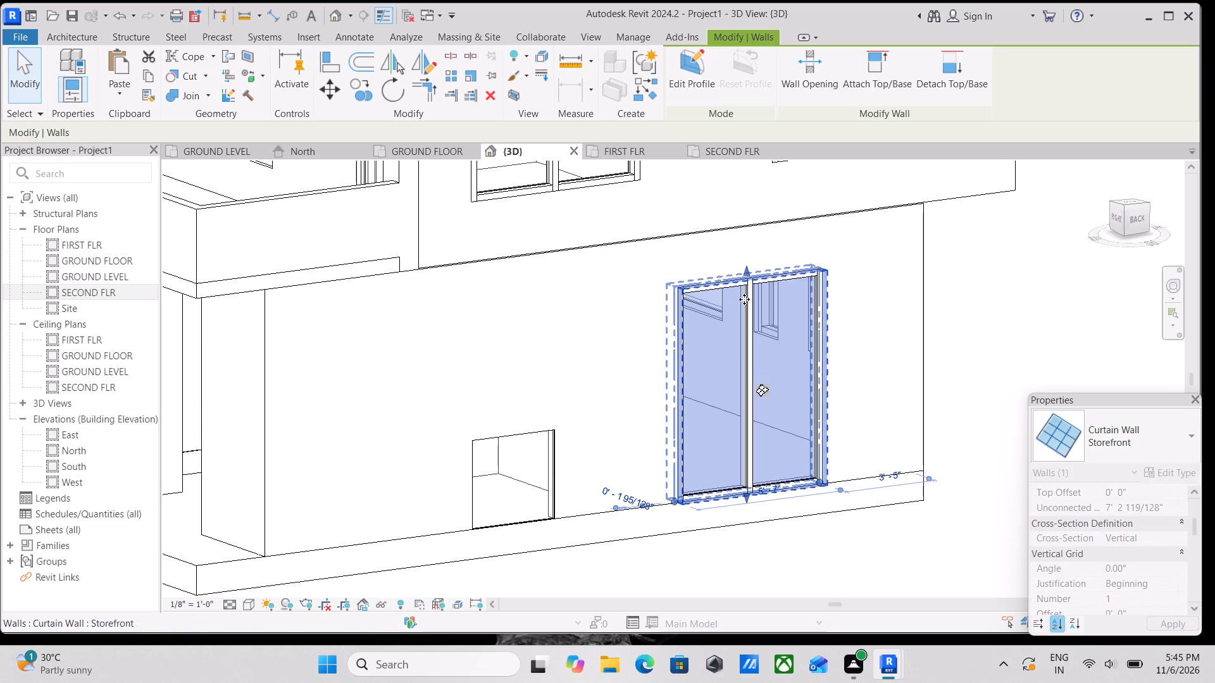
scroll(744, 299, "down", 1)
key("Escape")
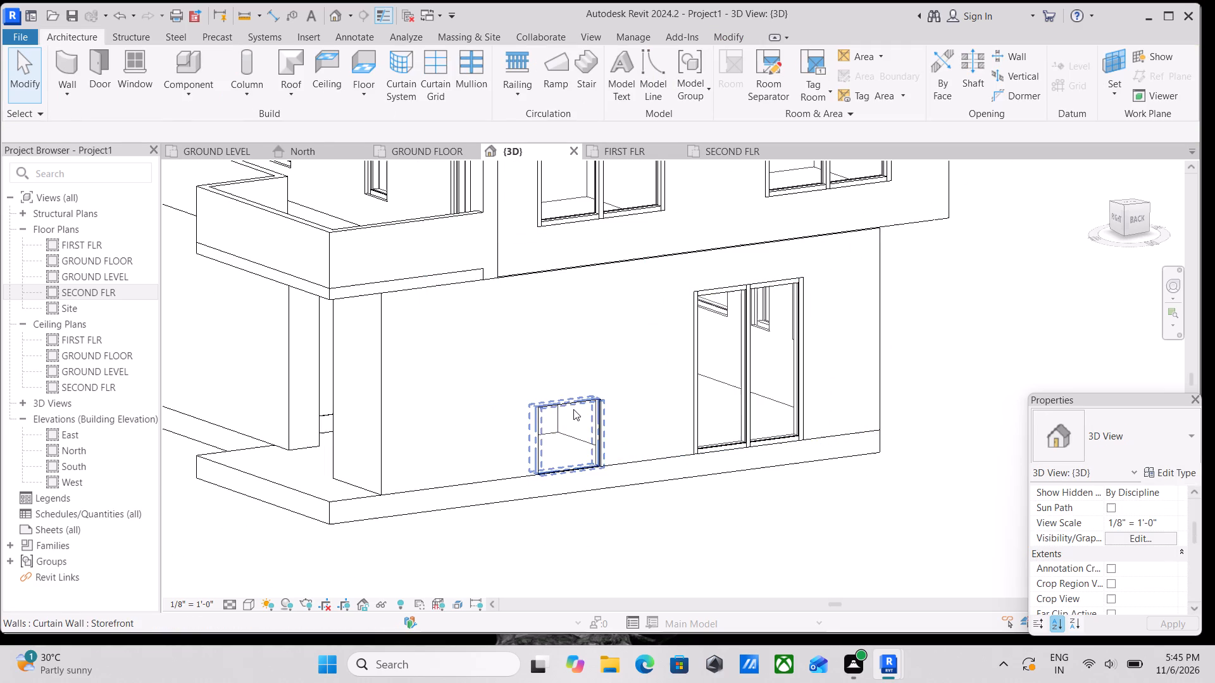
Stretch the top of the narrow Storefront window in the ground-floor back wall up to a height of about 7'-3 1/2".
left_click(573, 409)
left_click_drag(568, 391, 569, 370)
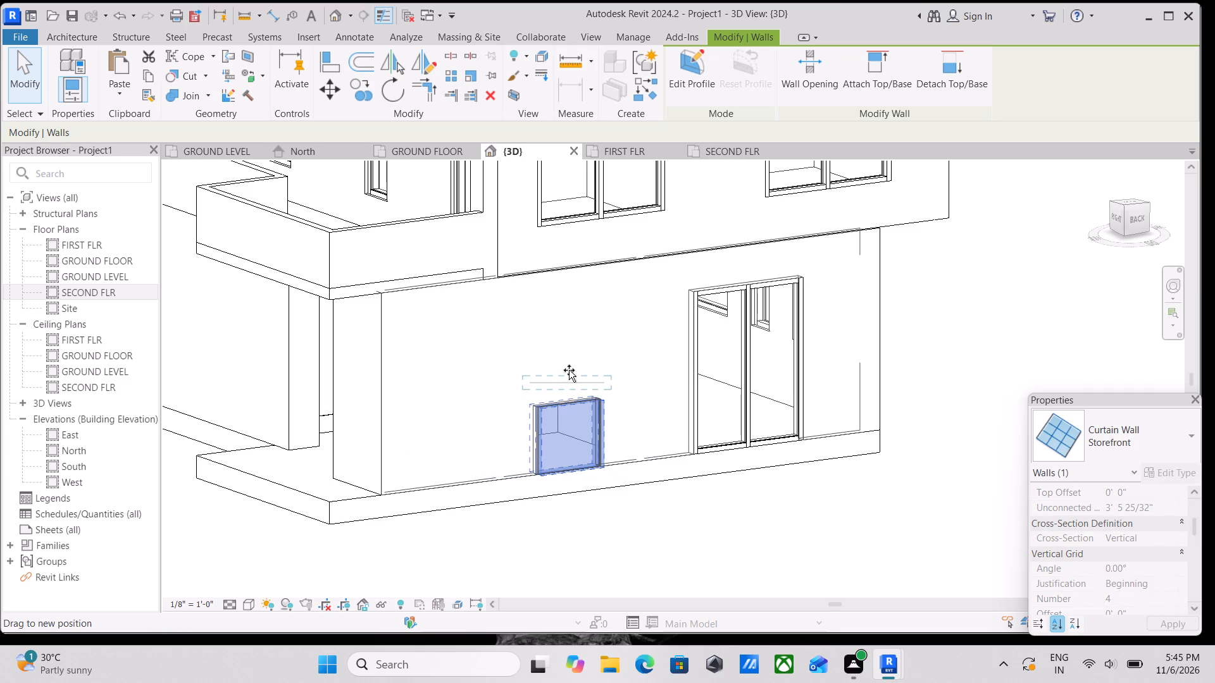
left_click_drag(569, 370, 566, 306)
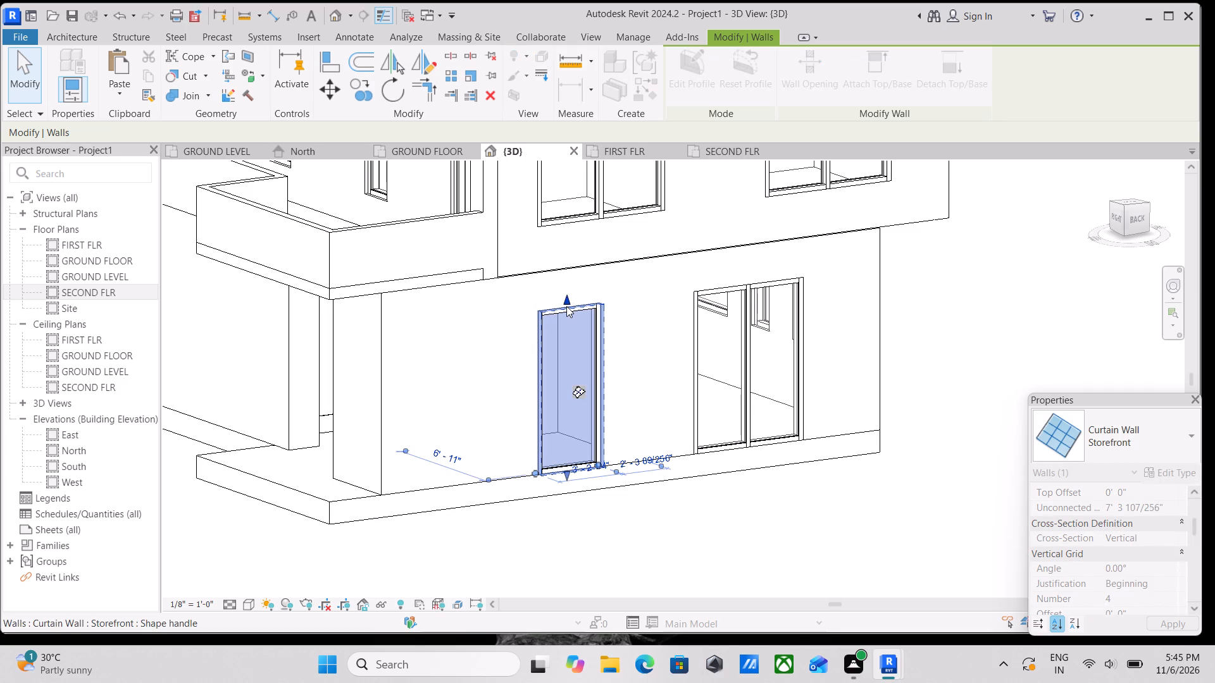
key("Escape")
Examine the blank side wall, the entrance stairs and the veranda floor in front of them.
scroll(566, 306, "down", 3)
scroll(610, 359, "down", 5)
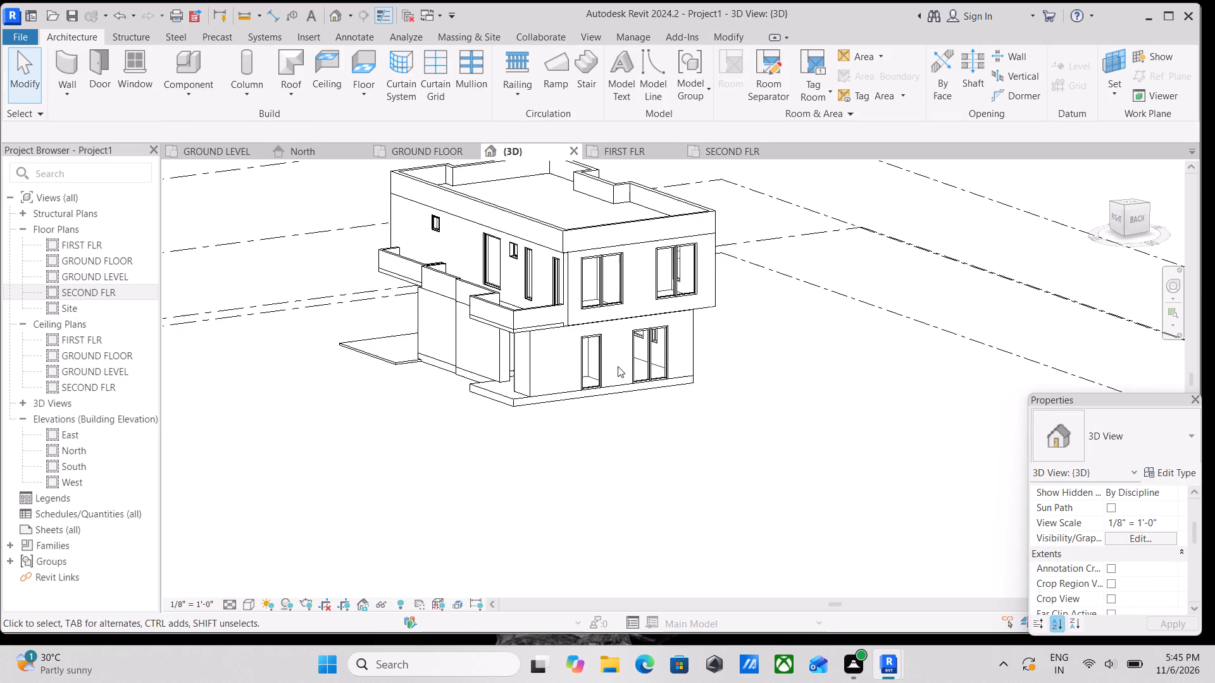
scroll(618, 366, "down", 1)
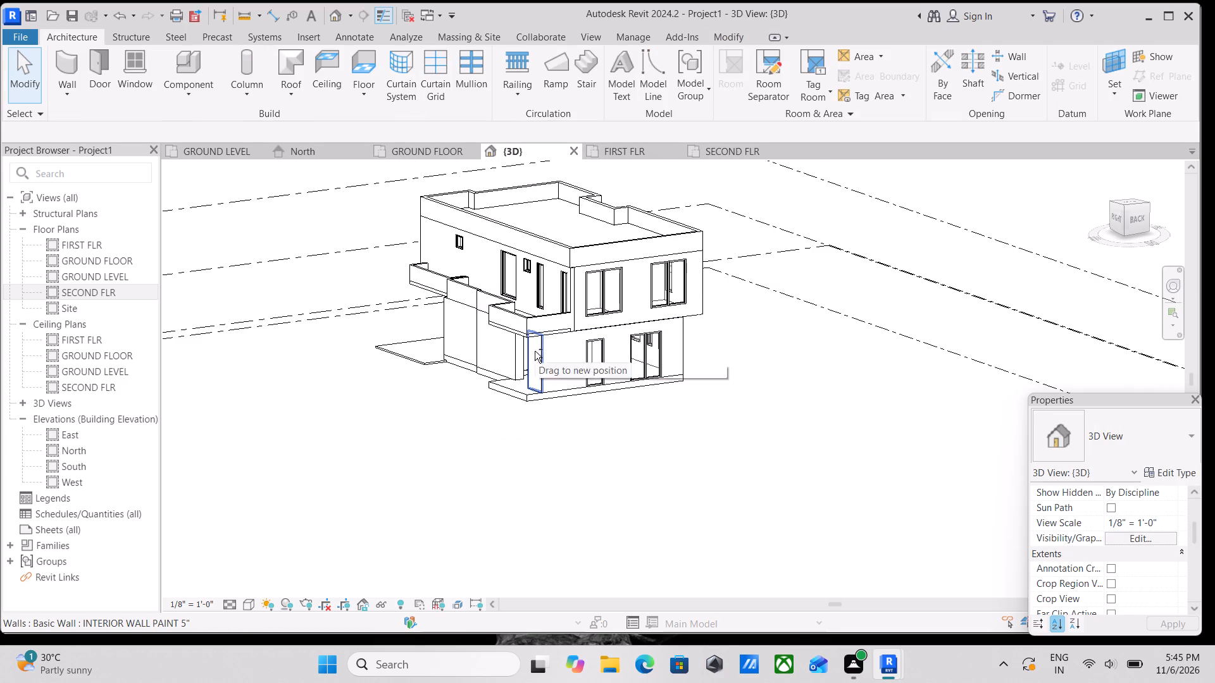
middle_click_drag(534, 351, 757, 378, "shift")
scroll(465, 398, "up", 2)
scroll(295, 367, "up", 2)
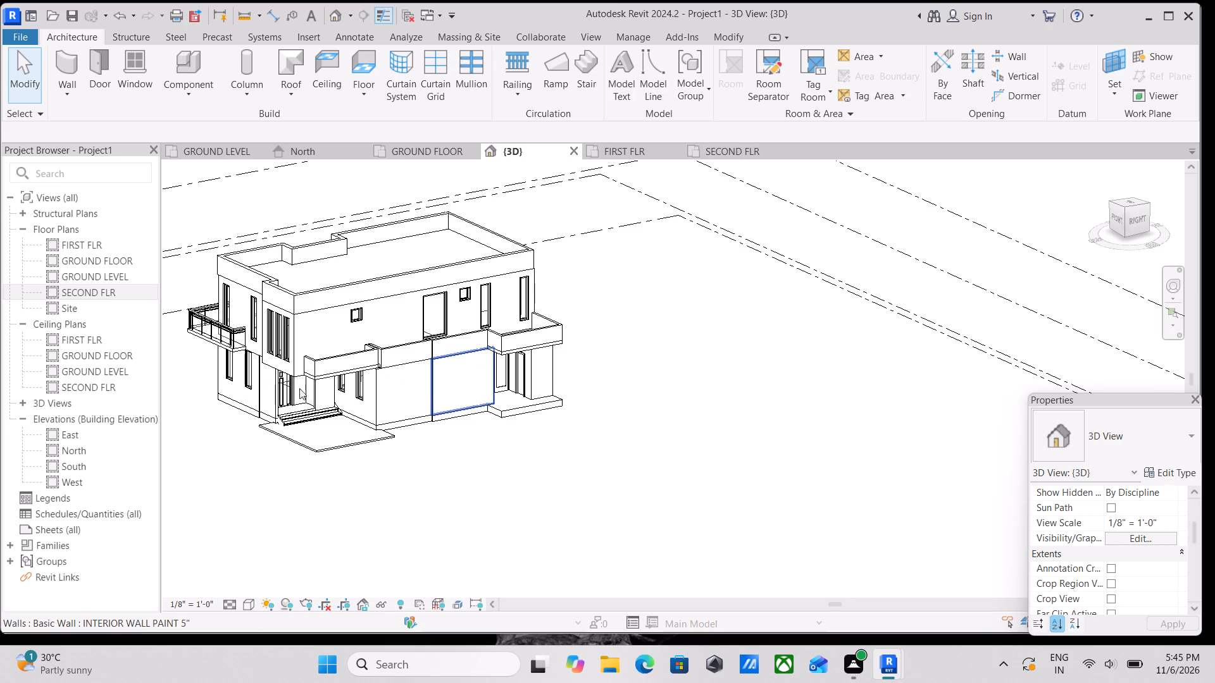
scroll(299, 388, "up", 1)
middle_click_drag(336, 422, 464, 352)
scroll(265, 385, "up", 3)
scroll(374, 402, "up", 3)
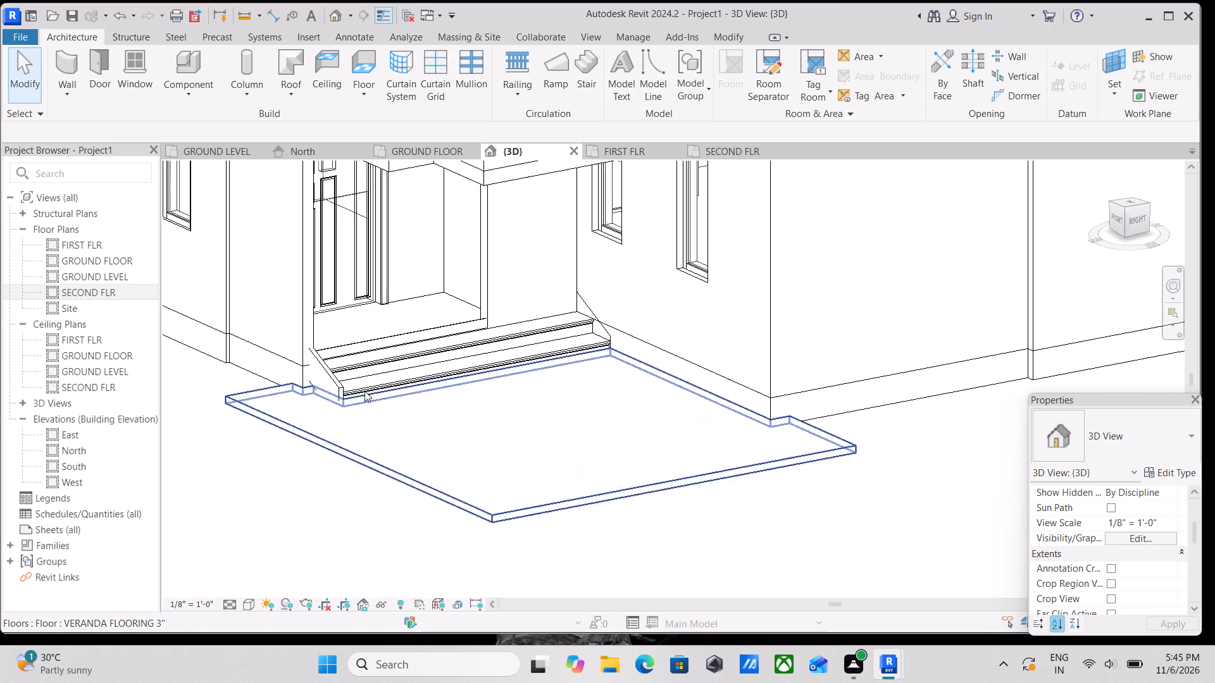
scroll(349, 384, "up", 5)
scroll(325, 359, "down", 3)
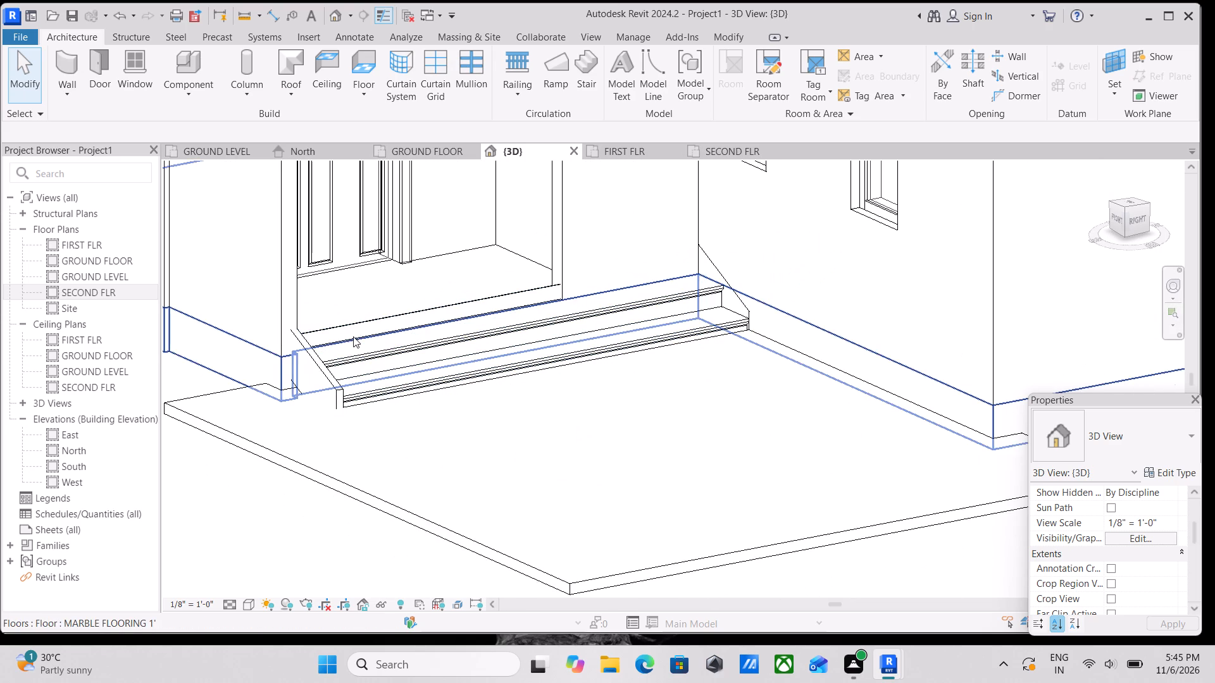
scroll(353, 336, "down", 2)
middle_click_drag(353, 336, 520, 367)
scroll(520, 367, "down", 5)
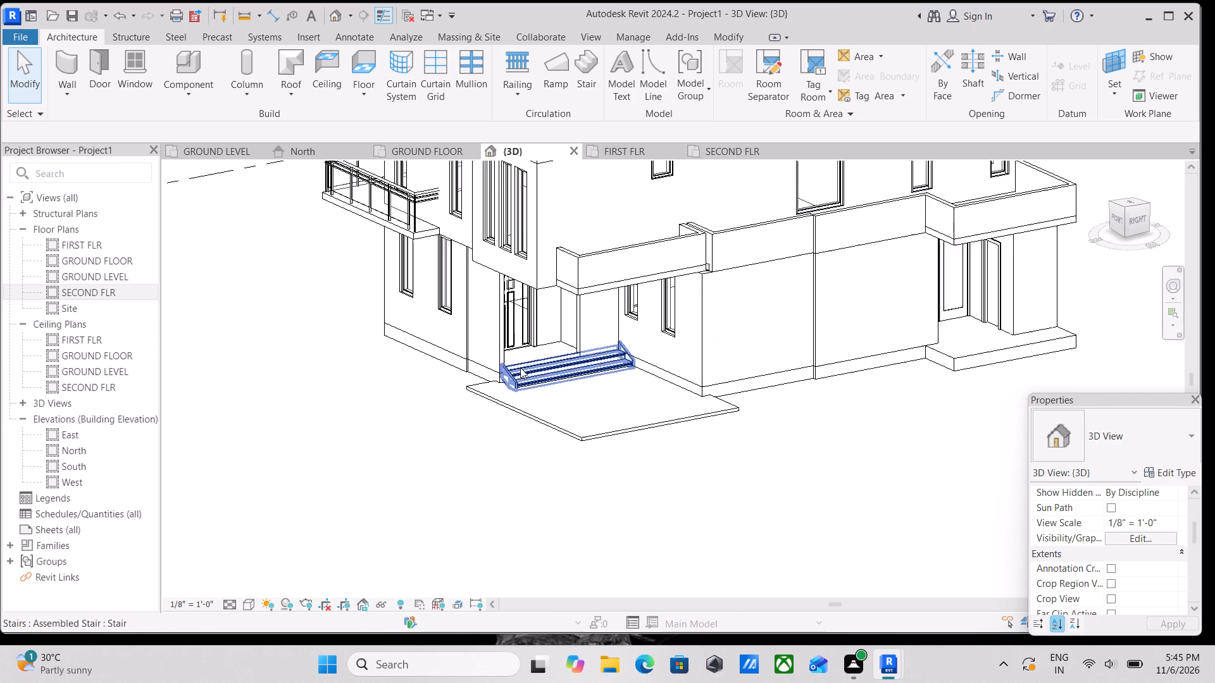
scroll(520, 367, "down", 3)
Examine the front facade, the balcony railing, the side and back windows and the roof parapet around the house.
middle_click_drag(599, 358, 735, 351, "shift")
middle_click_drag(745, 372, 701, 355)
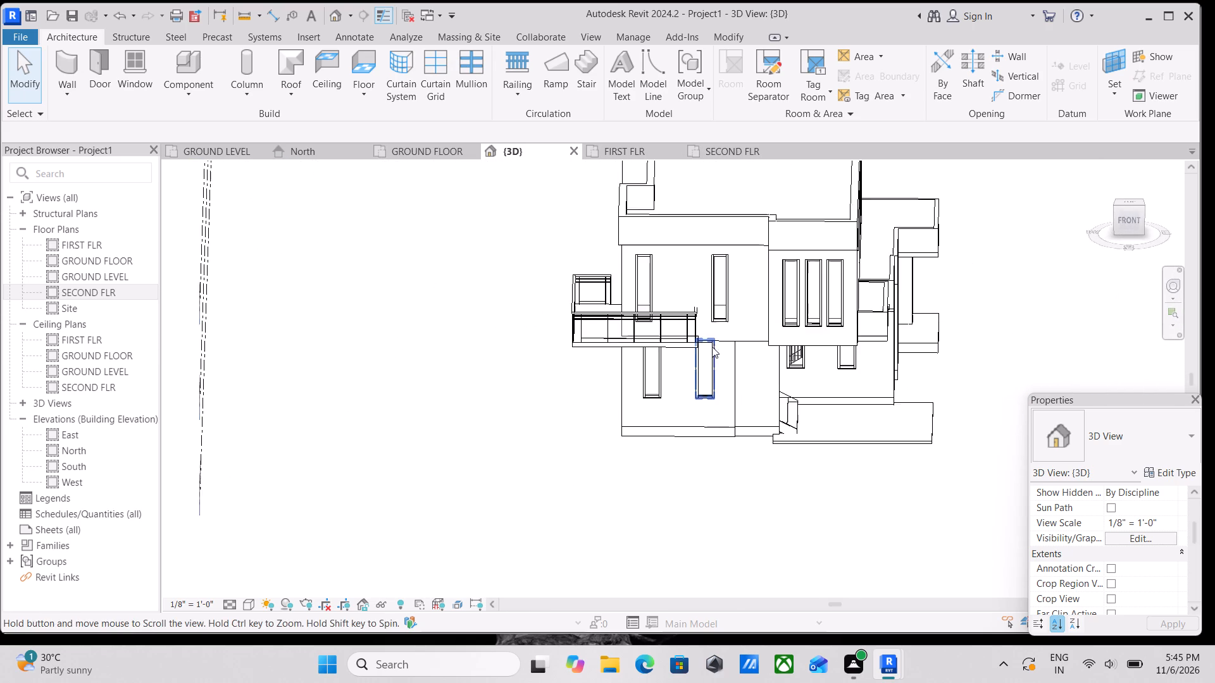
scroll(749, 329, "up", 2)
middle_click_drag(765, 317, 837, 331, "shift")
middle_click_drag(799, 323, 546, 423)
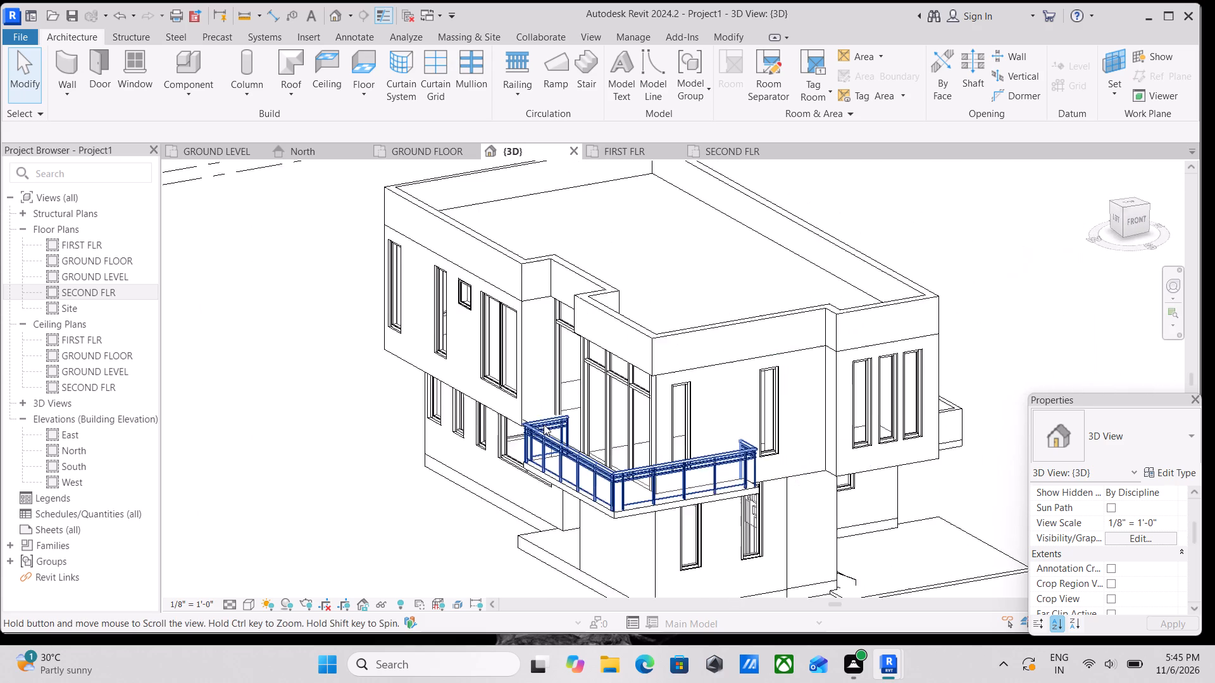
middle_click_drag(552, 431, 785, 507, "shift")
middle_click_drag(779, 462, 534, 488)
scroll(532, 488, "up", 2)
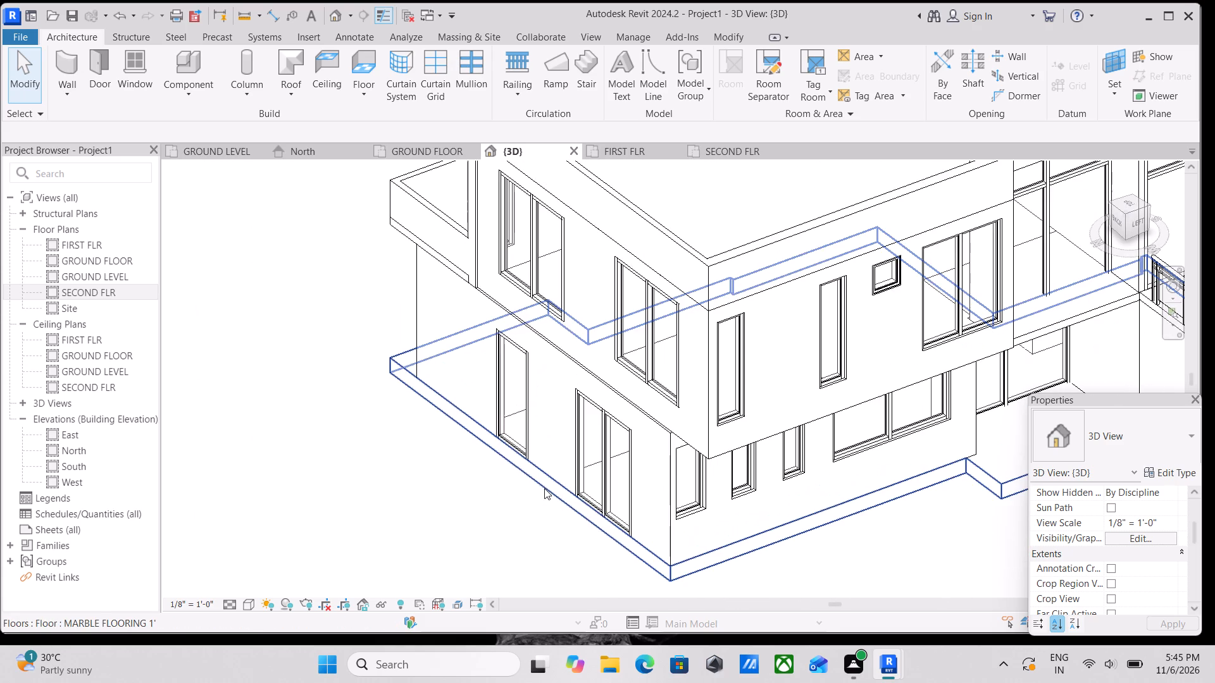
scroll(559, 480, "down", 3)
middle_click_drag(559, 480, 412, 481)
middle_click_drag(557, 420, 312, 441)
scroll(494, 439, "up", 1)
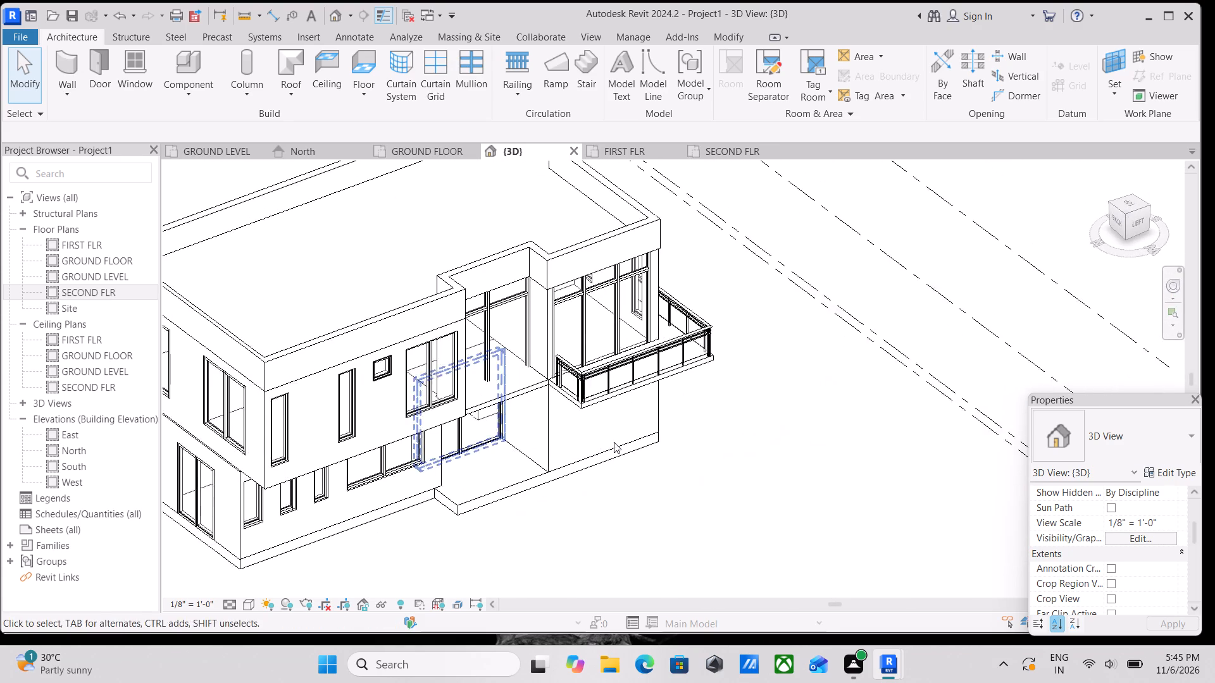
middle_click_drag(614, 442, 503, 484)
scroll(503, 484, "up", 3)
middle_click_drag(505, 479, 720, 513)
scroll(526, 431, "down", 2)
middle_click_drag(533, 433, 628, 490)
middle_click_drag(583, 438, 627, 483)
scroll(624, 465, "down", 3)
middle_click_drag(624, 465, 664, 510)
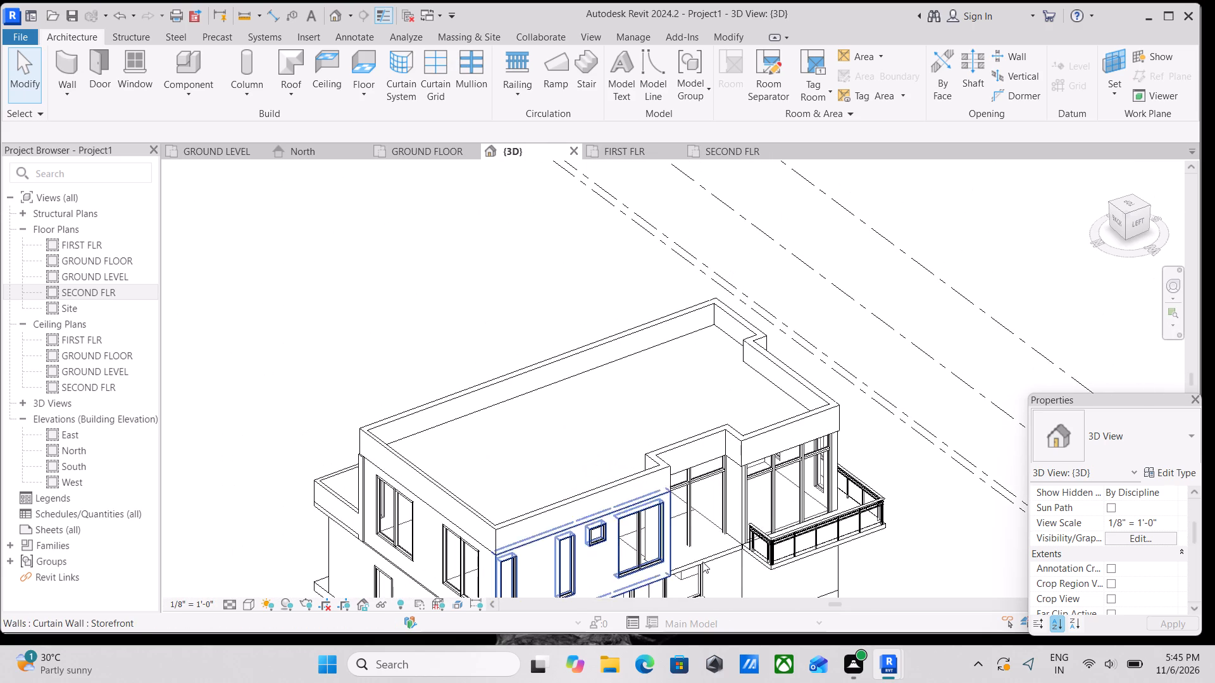
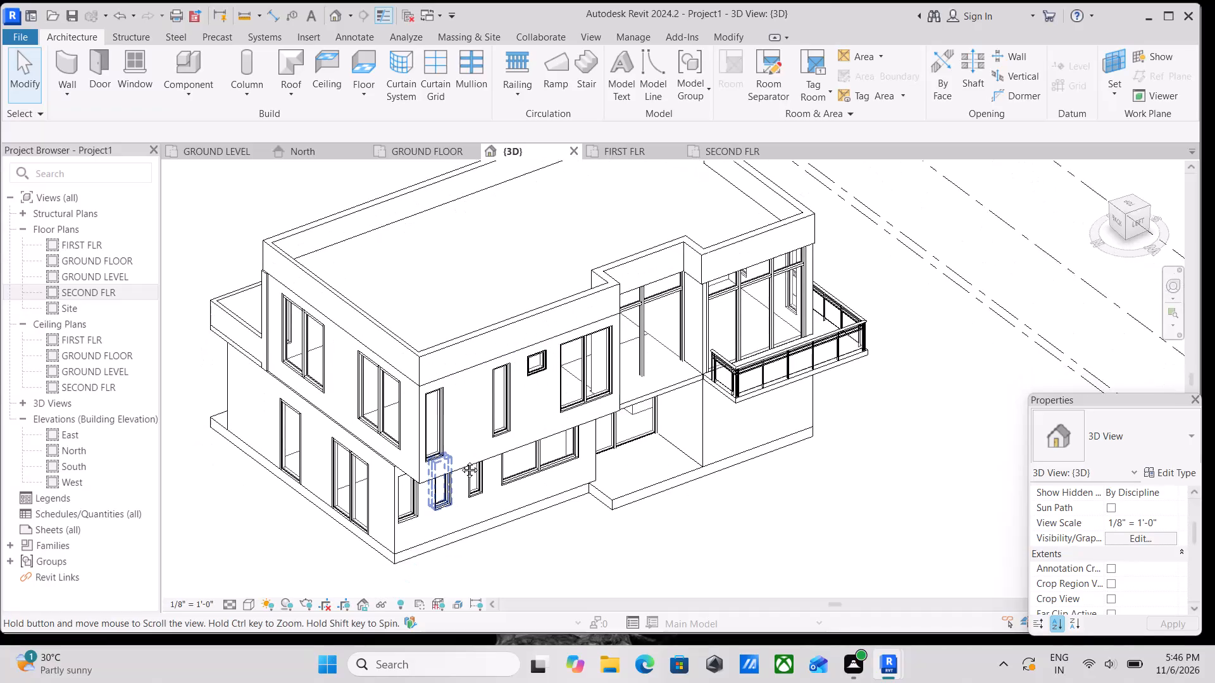
Inspect the two-storey house model in 3D from its rear, right and front sides.
scroll(465, 443, "up", 2)
middle_click_drag(427, 456, 452, 430)
middle_click_drag(436, 429, 546, 388)
middle_click_drag(472, 392, 645, 390)
middle_click_drag(552, 378, 718, 383, "shift")
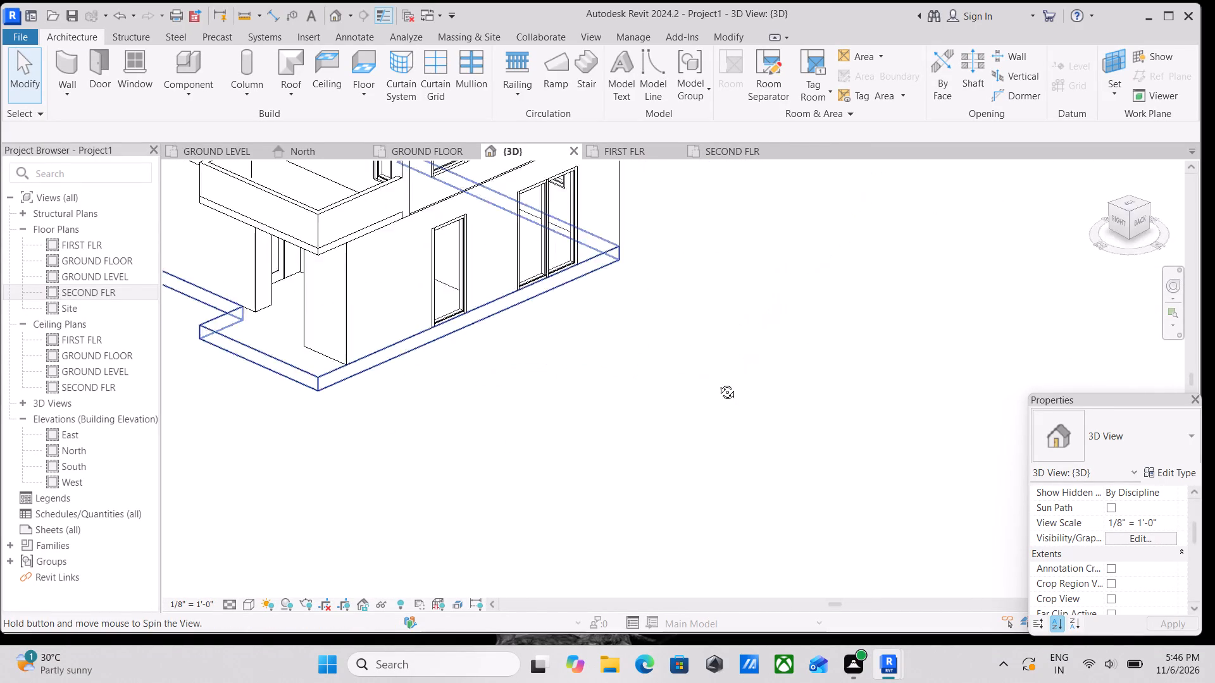
middle_click_drag(718, 383, 721, 382, "shift")
middle_click_drag(519, 410, 706, 408)
middle_click_drag(606, 379, 685, 342, "shift")
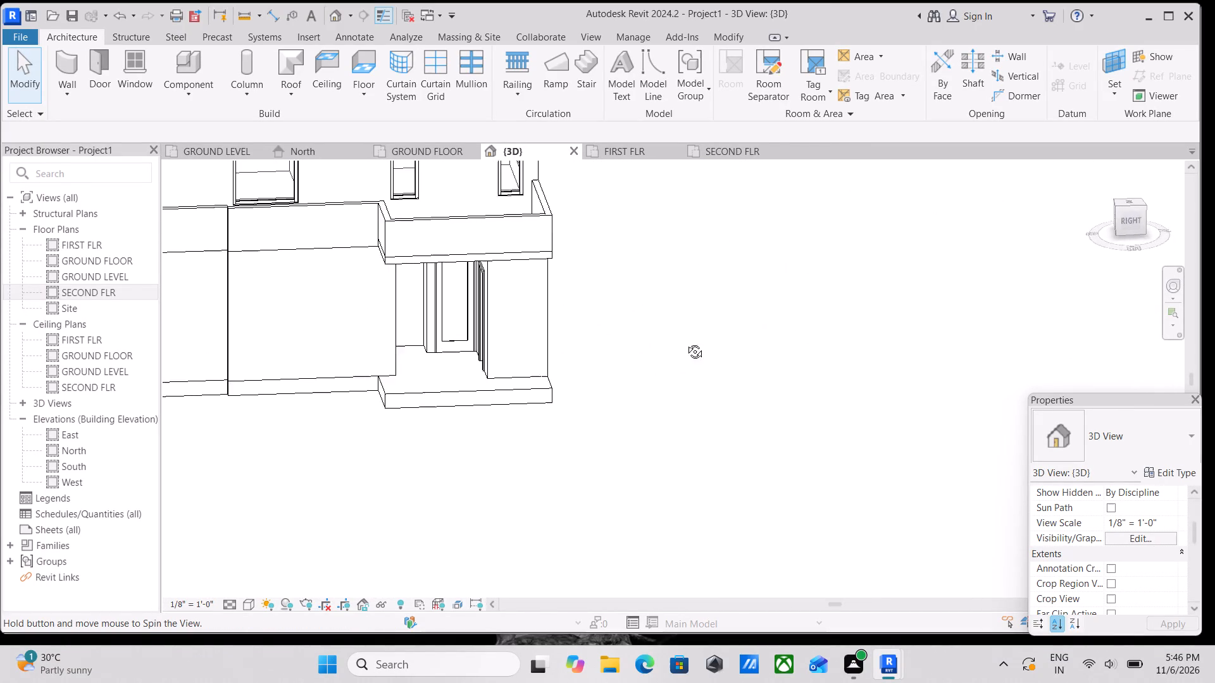
middle_click_drag(685, 342, 578, 319, "shift")
middle_click_drag(530, 331, 571, 382)
middle_click_drag(536, 369, 475, 380, "shift")
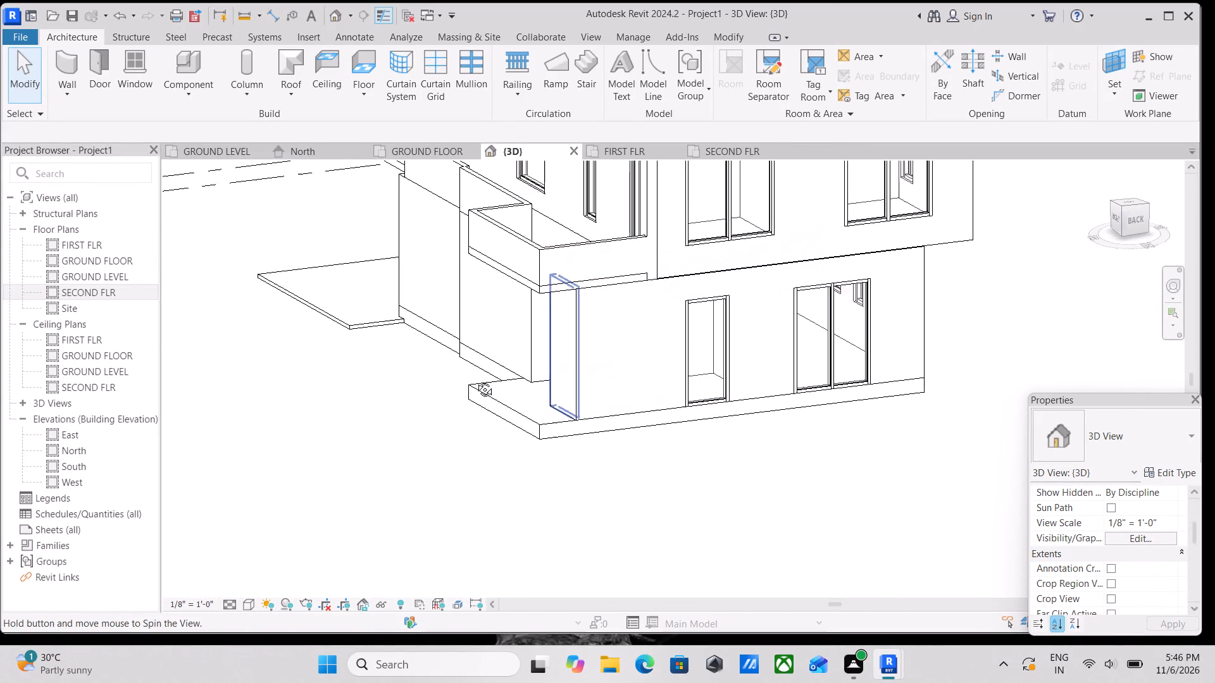
middle_click_drag(475, 380, 475, 385, "shift")
scroll(473, 390, "up", 2)
scroll(473, 404, "down", 2)
middle_click_drag(473, 404, 605, 434)
middle_click_drag(517, 434, 659, 405)
middle_click_drag(541, 410, 678, 397, "shift")
scroll(605, 452, "down", 2)
middle_click_drag(605, 452, 752, 400)
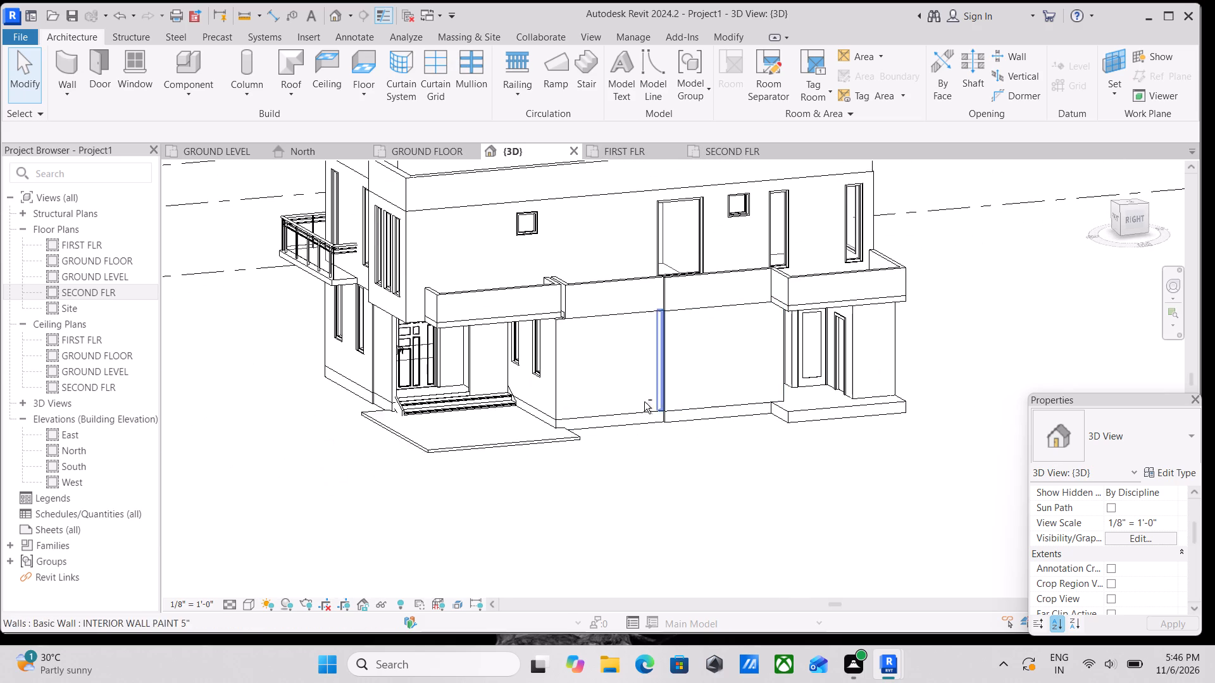
middle_click_drag(655, 407, 702, 424, "shift")
scroll(481, 383, "up", 2)
middle_click_drag(473, 383, 564, 407, "shift")
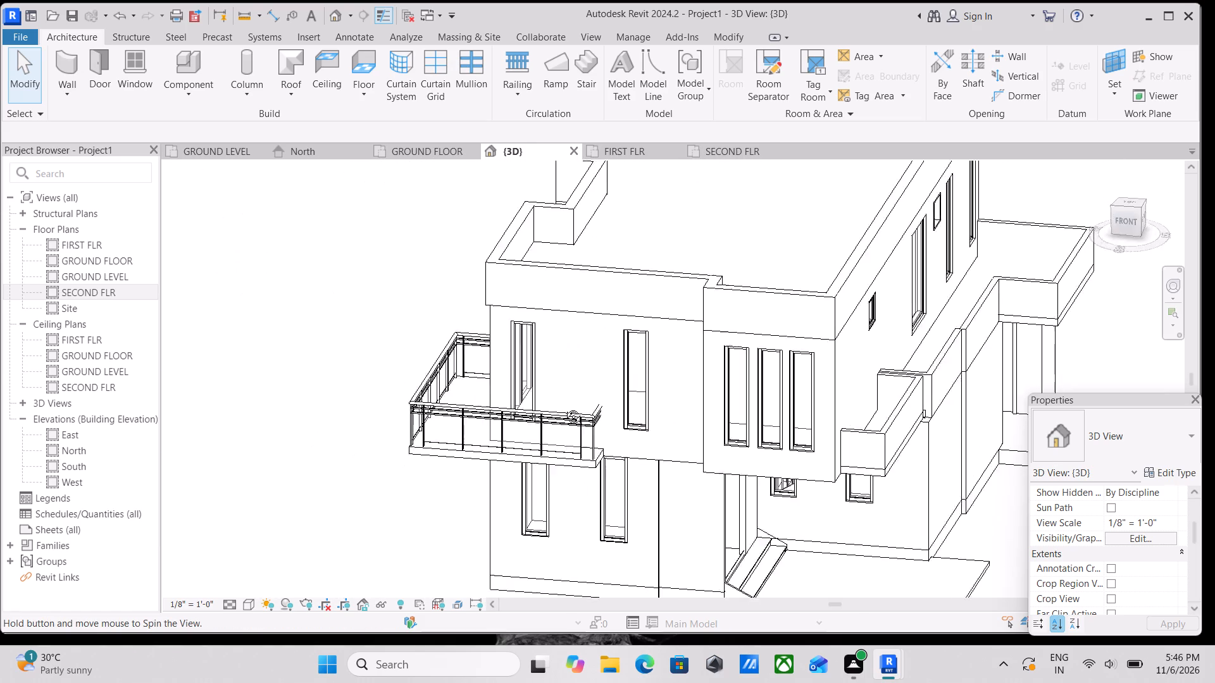
middle_click_drag(564, 407, 566, 433, "shift")
Examine the house's front facade, including the balcony, narrow windows, entrance steps and roof parapet.
scroll(564, 435, "down", 2, "shift")
scroll(582, 430, "down", 1)
middle_click_drag(583, 430, 581, 483)
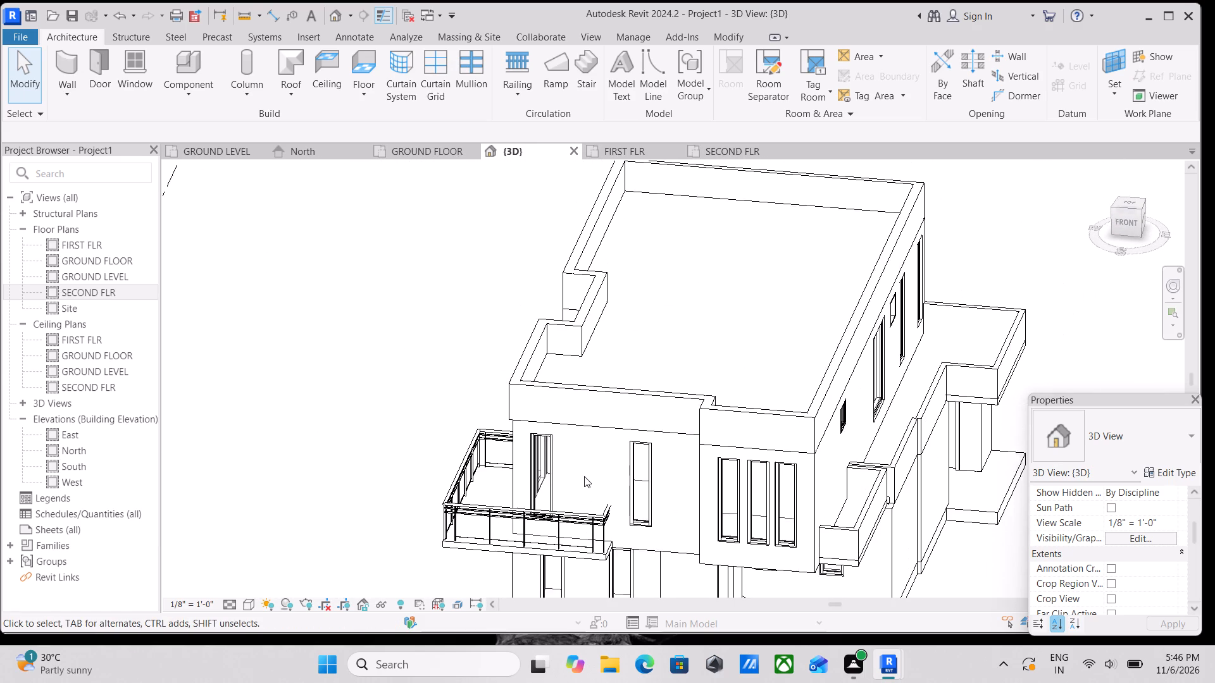
scroll(584, 476, "down", 3)
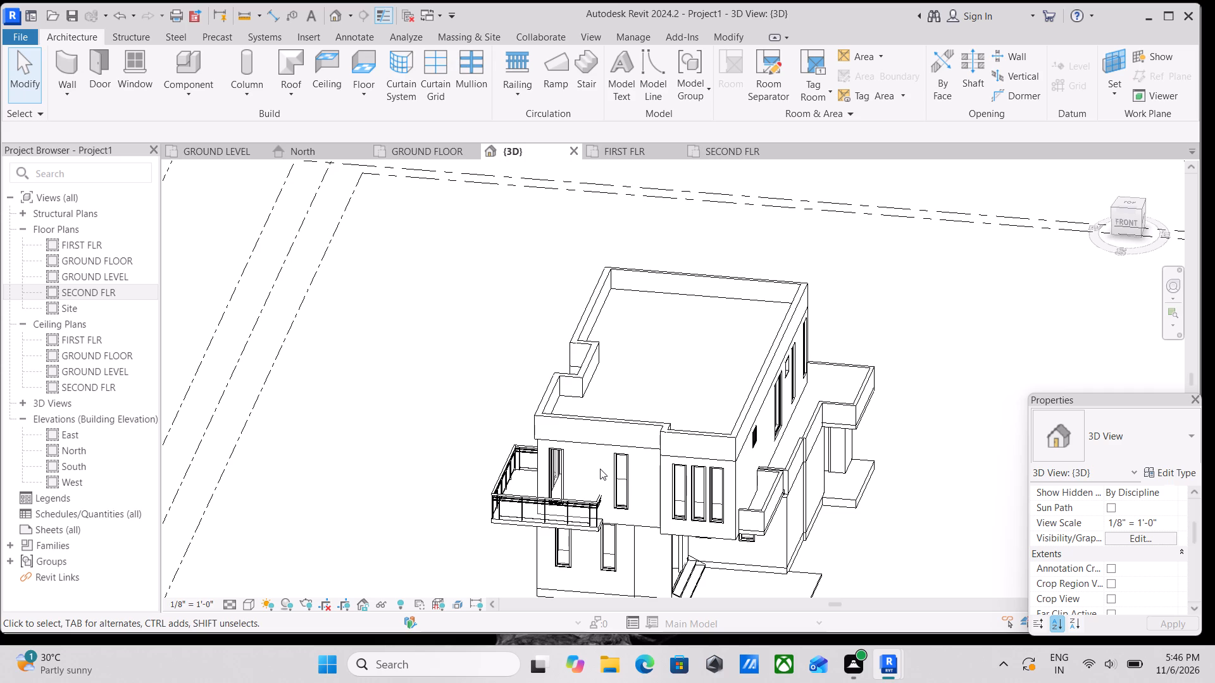
scroll(773, 513, "down", 1)
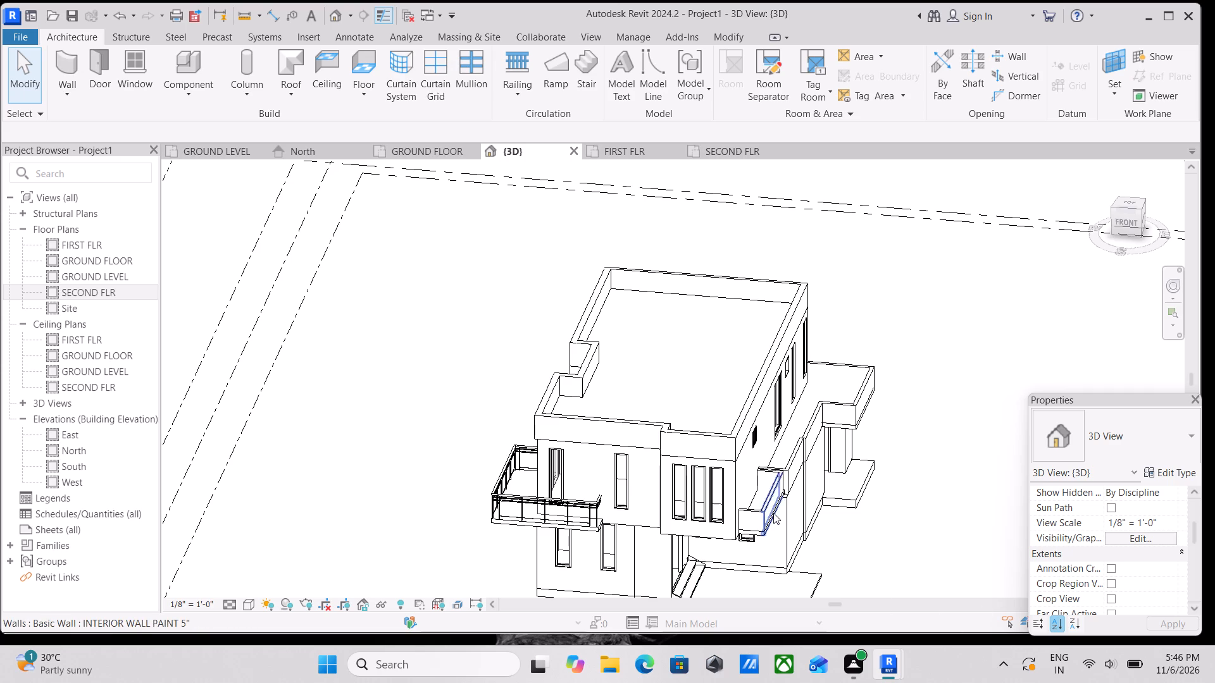
scroll(773, 513, "down", 1)
scroll(797, 563, "up", 3)
scroll(703, 508, "up", 2)
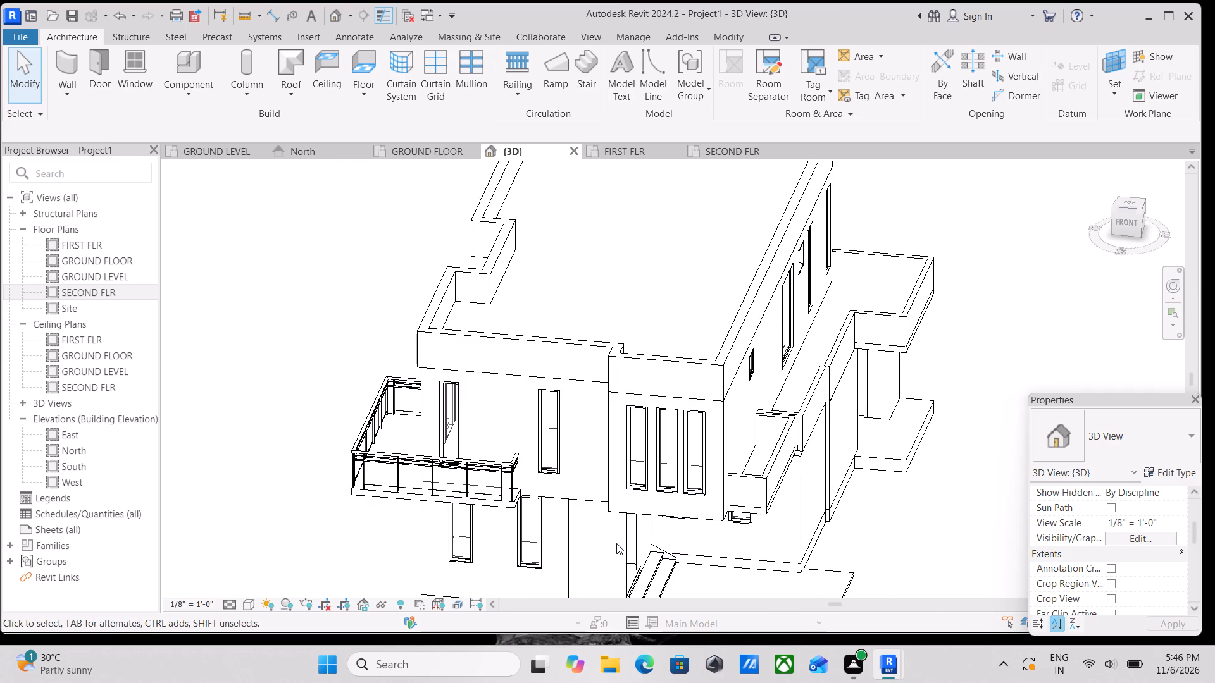
scroll(616, 543, "up", 1)
scroll(645, 558, "down", 1)
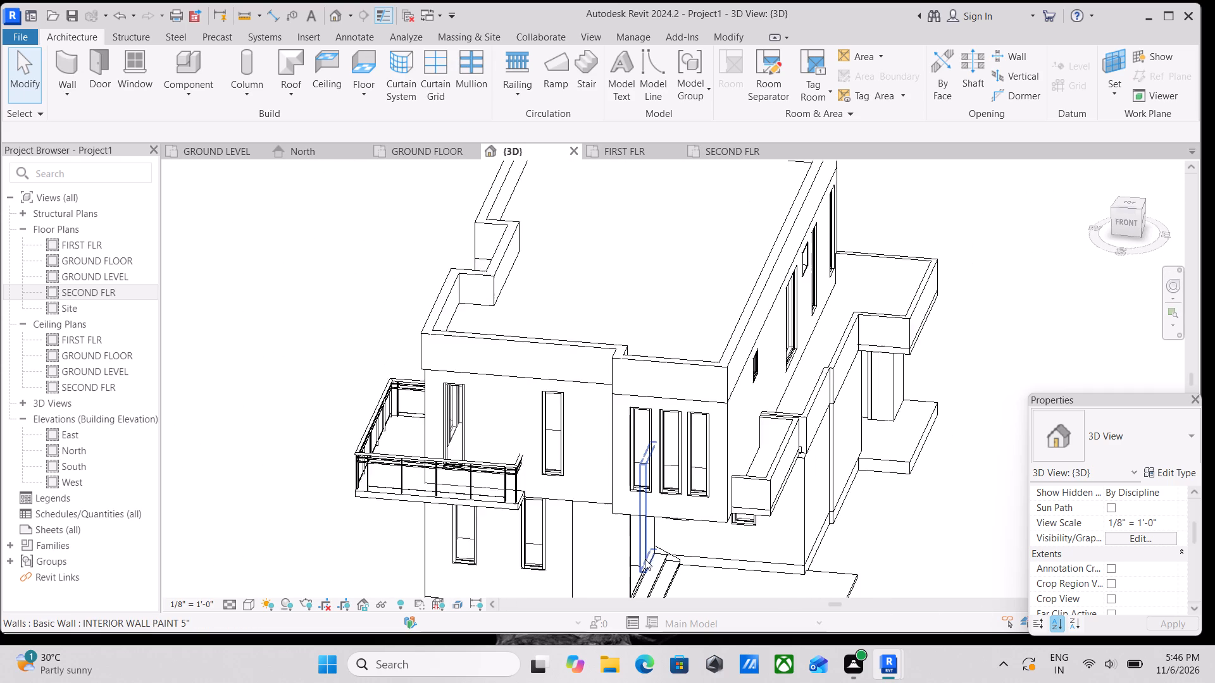
scroll(645, 559, "down", 1)
scroll(865, 546, "up", 2)
middle_click_drag(865, 546, 700, 499)
scroll(560, 511, "down", 3)
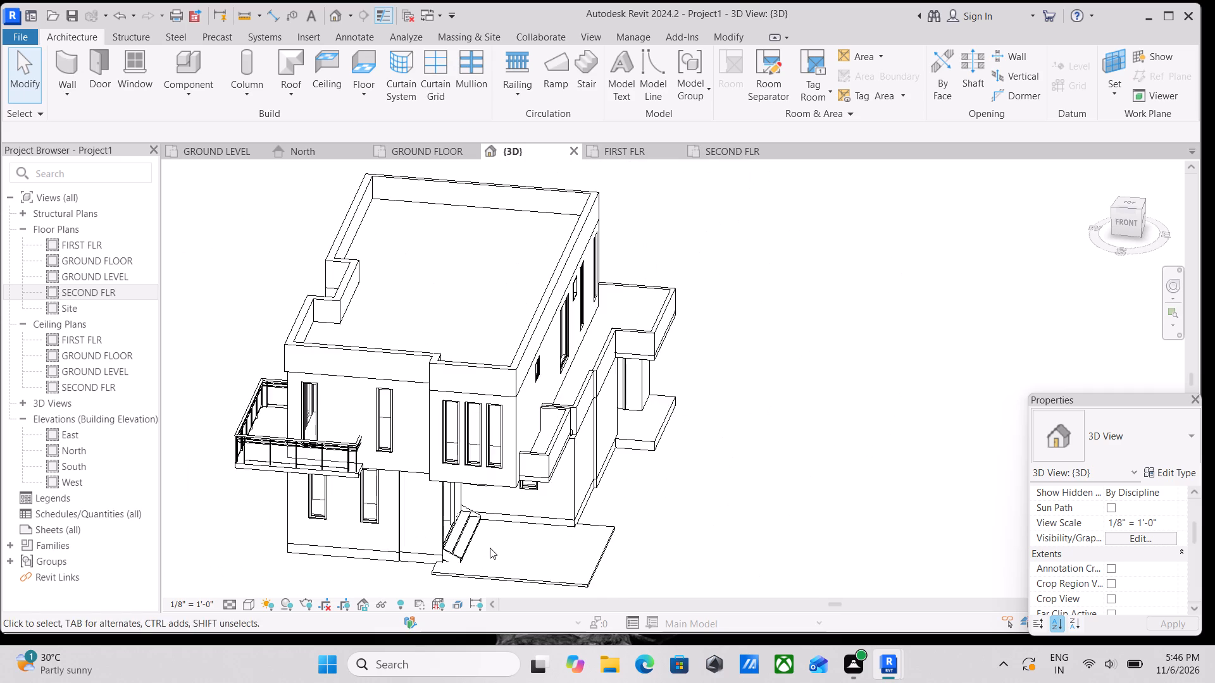
middle_click_drag(492, 548, 541, 489)
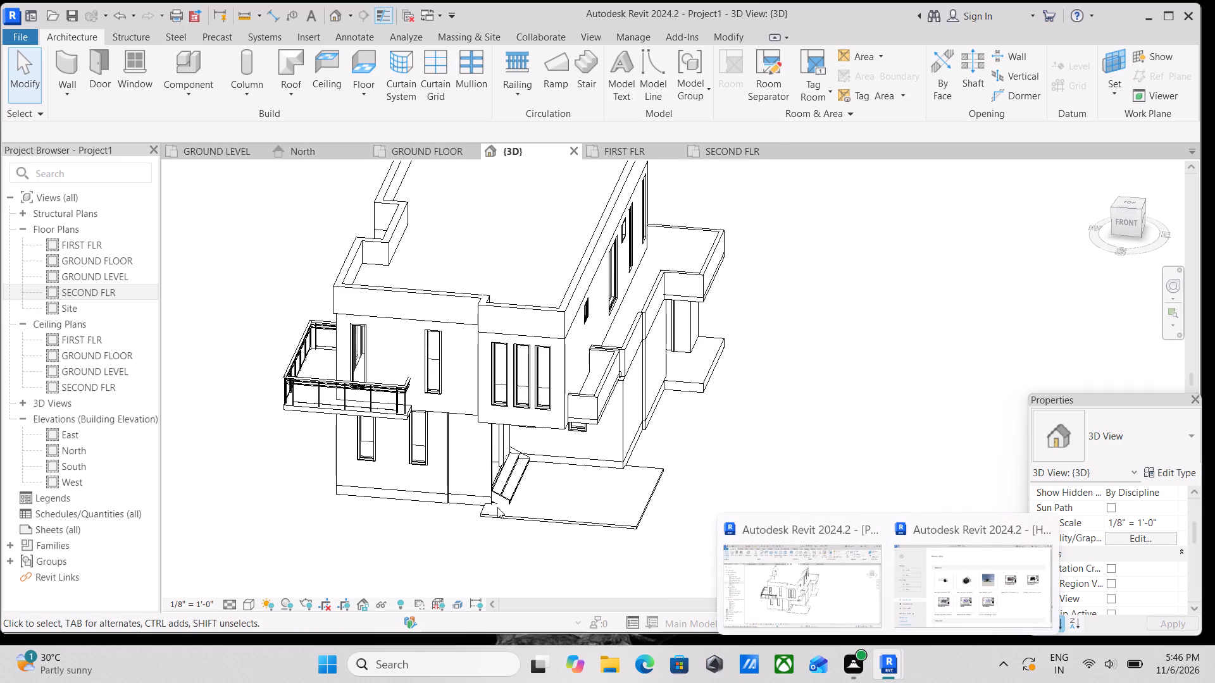
scroll(480, 467, "up", 5)
middle_click_drag(446, 441, 548, 498)
scroll(579, 476, "down", 2)
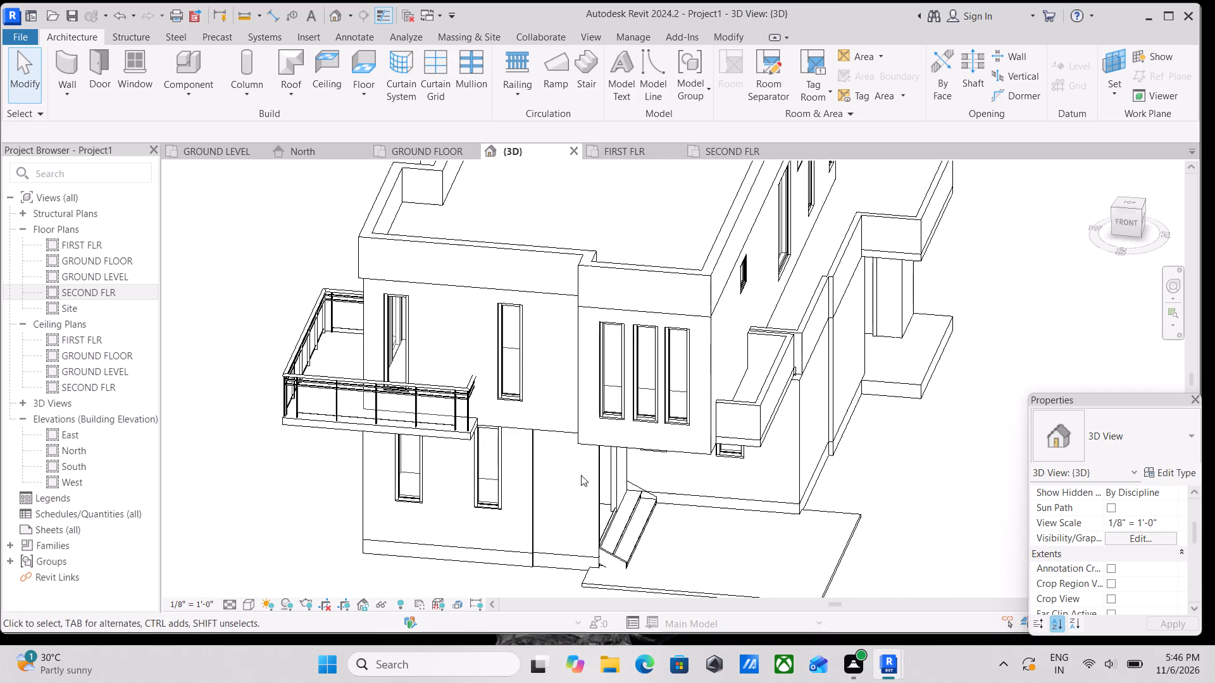
middle_click_drag(581, 475, 632, 487)
scroll(635, 485, "down", 3)
middle_click_drag(635, 485, 644, 515)
middle_click_drag(683, 470, 611, 511)
scroll(614, 498, "up", 3)
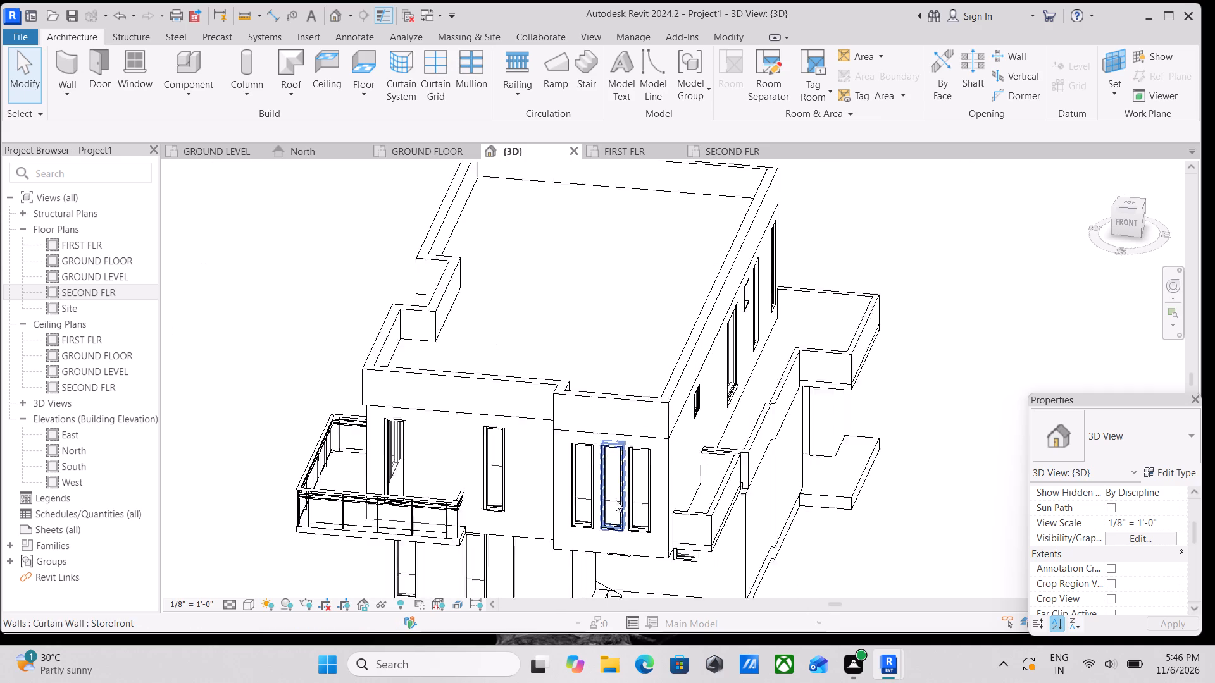
middle_click_drag(489, 503, 587, 492)
scroll(589, 489, "up", 1)
scroll(592, 488, "down", 1)
middle_click_drag(582, 491, 454, 520)
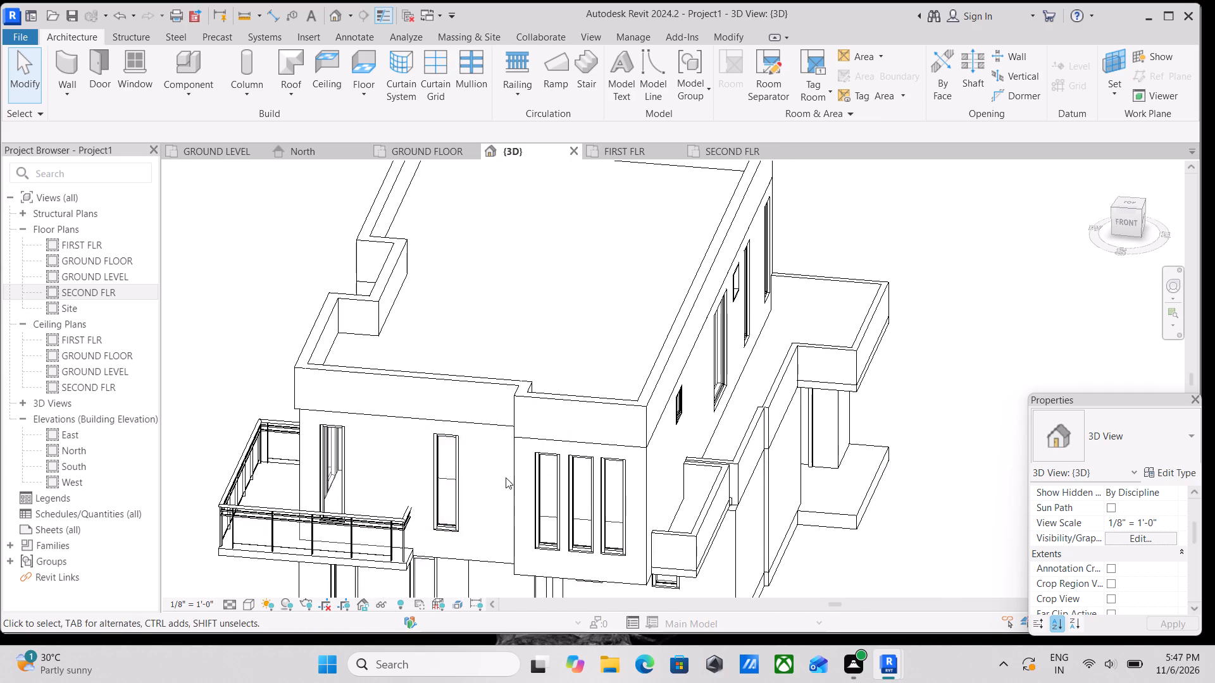
middle_click_drag(506, 477, 361, 489)
scroll(391, 470, "down", 2)
middle_click_drag(392, 470, 472, 461)
scroll(537, 448, "down", 2)
middle_click_drag(537, 448, 437, 472)
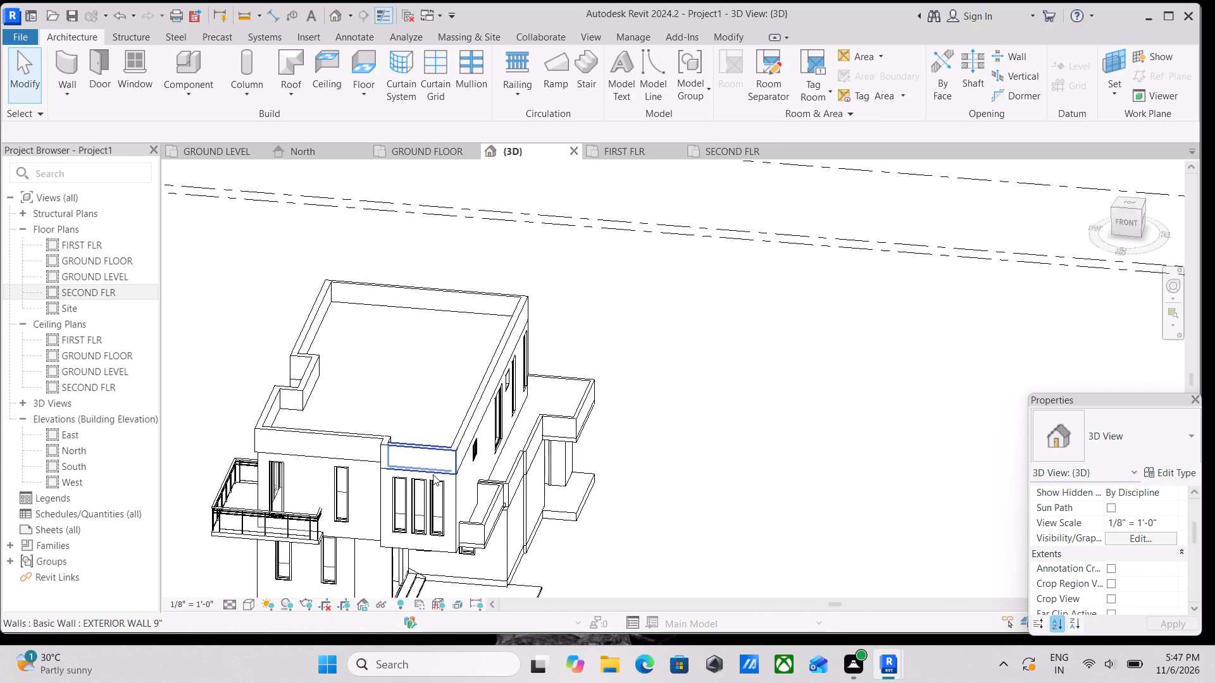
scroll(392, 489, "up", 1)
scroll(333, 488, "up", 1)
middle_click_drag(333, 488, 437, 476)
scroll(489, 468, "up", 3)
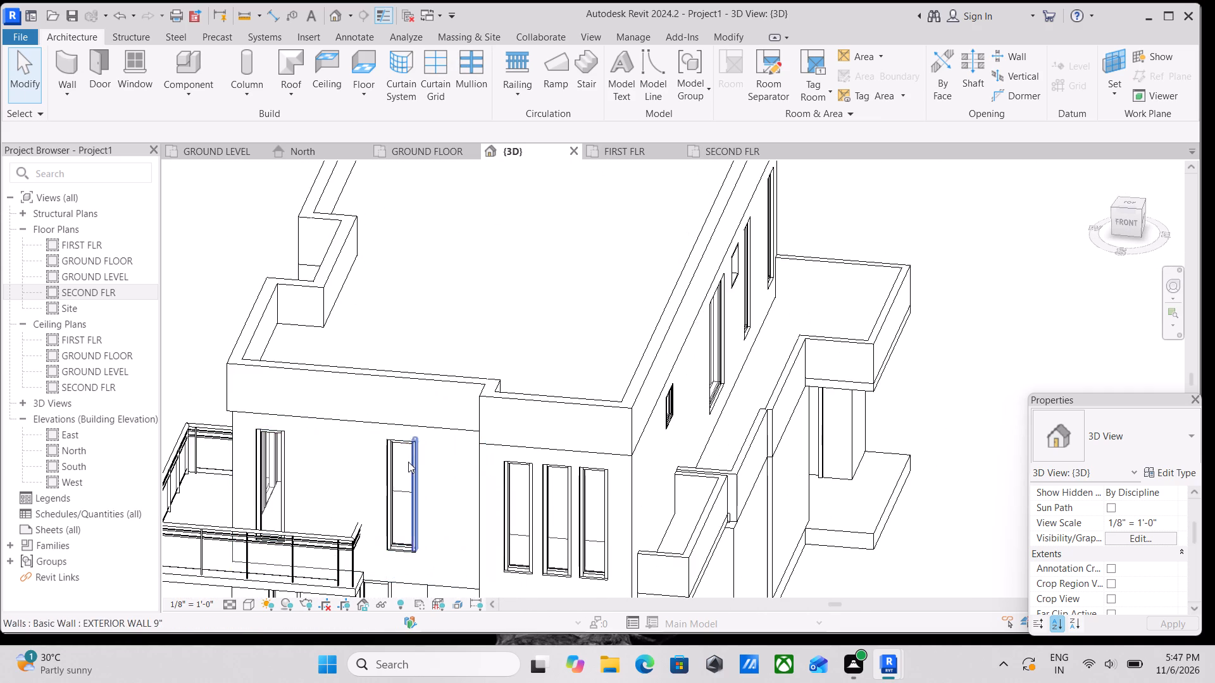
middle_click_drag(408, 462, 447, 493)
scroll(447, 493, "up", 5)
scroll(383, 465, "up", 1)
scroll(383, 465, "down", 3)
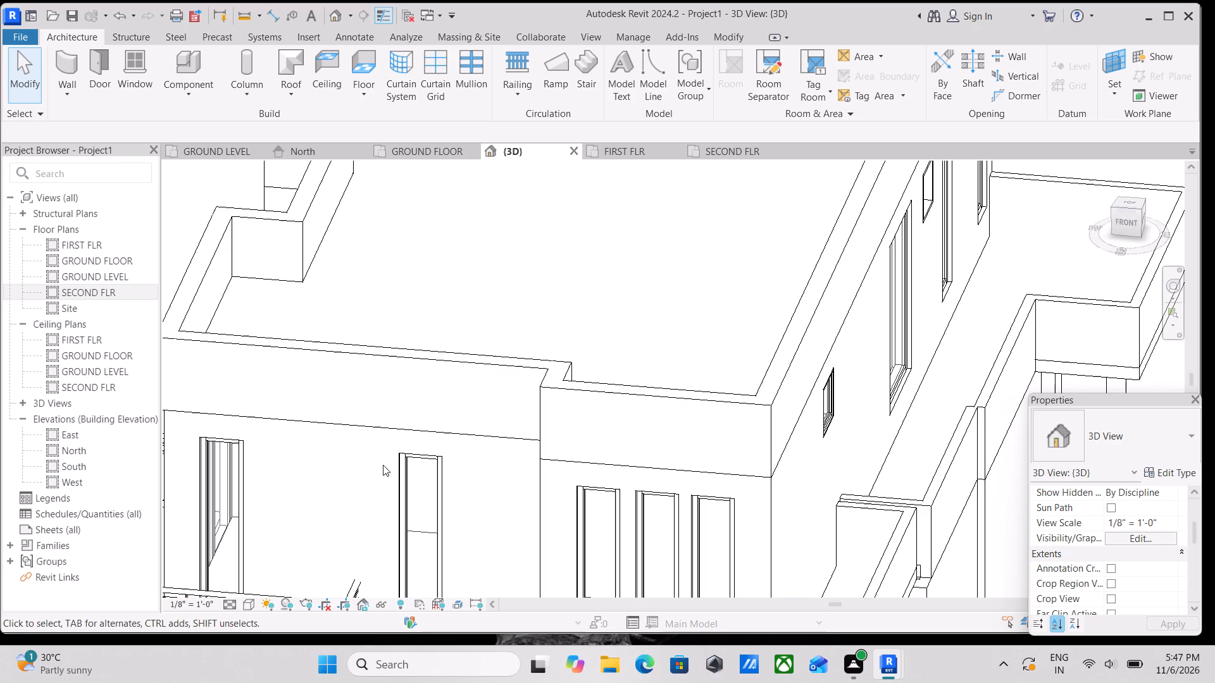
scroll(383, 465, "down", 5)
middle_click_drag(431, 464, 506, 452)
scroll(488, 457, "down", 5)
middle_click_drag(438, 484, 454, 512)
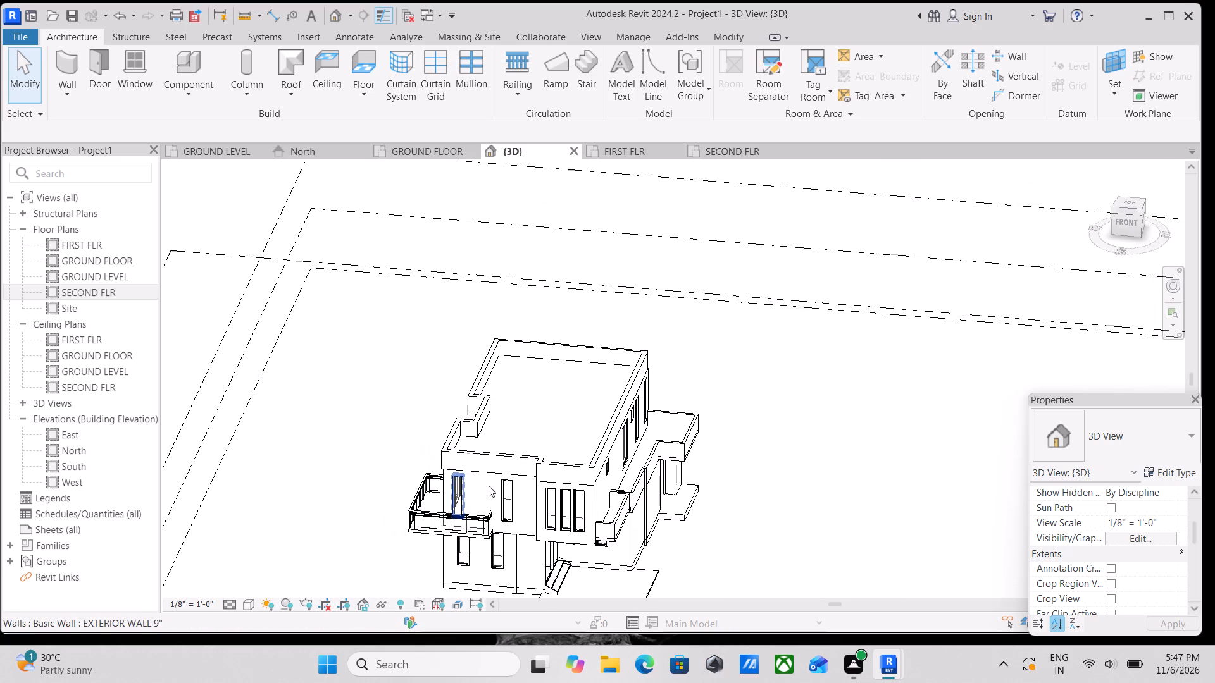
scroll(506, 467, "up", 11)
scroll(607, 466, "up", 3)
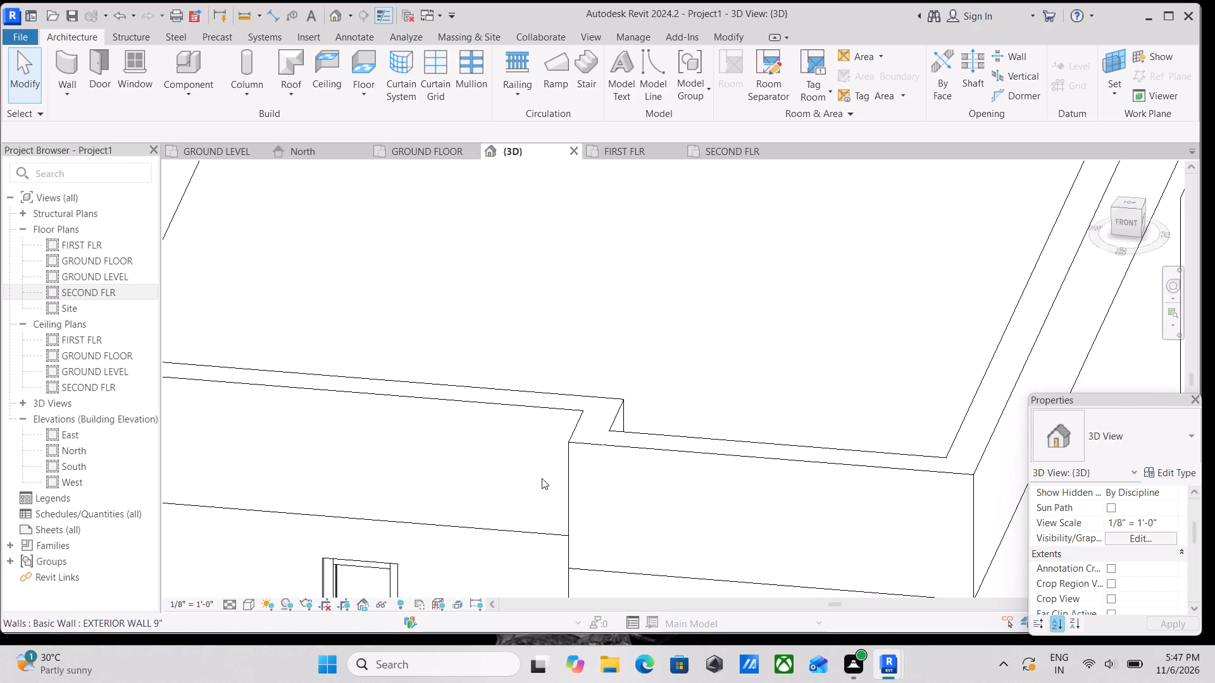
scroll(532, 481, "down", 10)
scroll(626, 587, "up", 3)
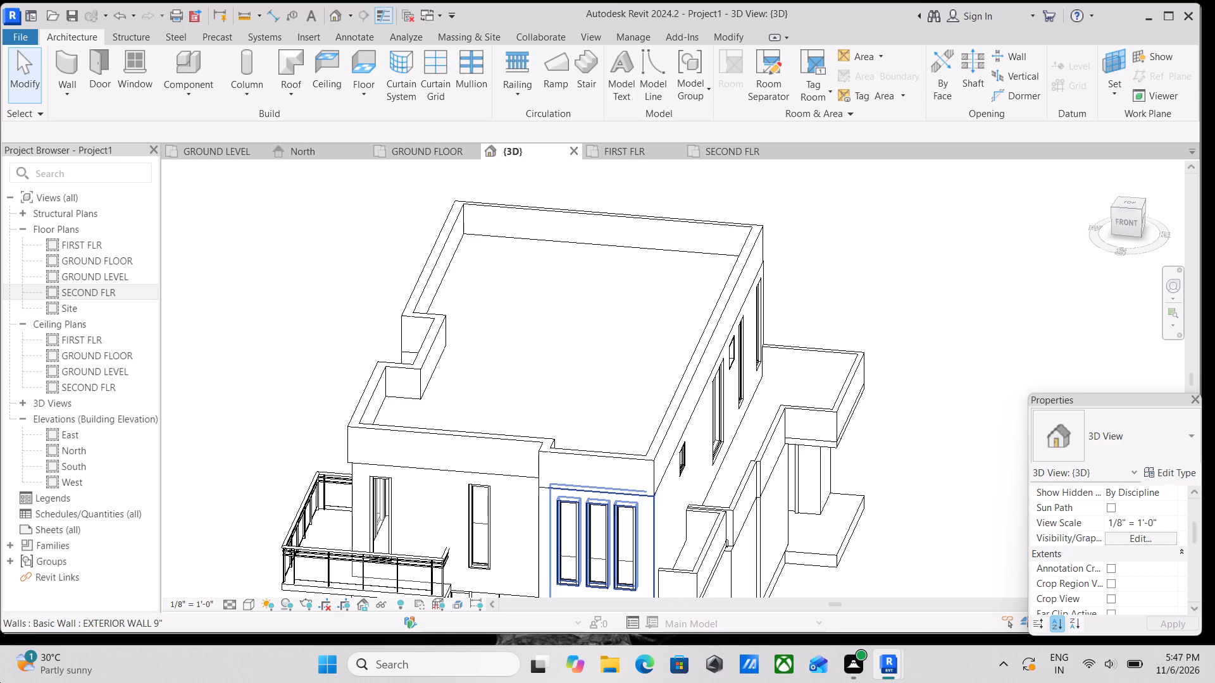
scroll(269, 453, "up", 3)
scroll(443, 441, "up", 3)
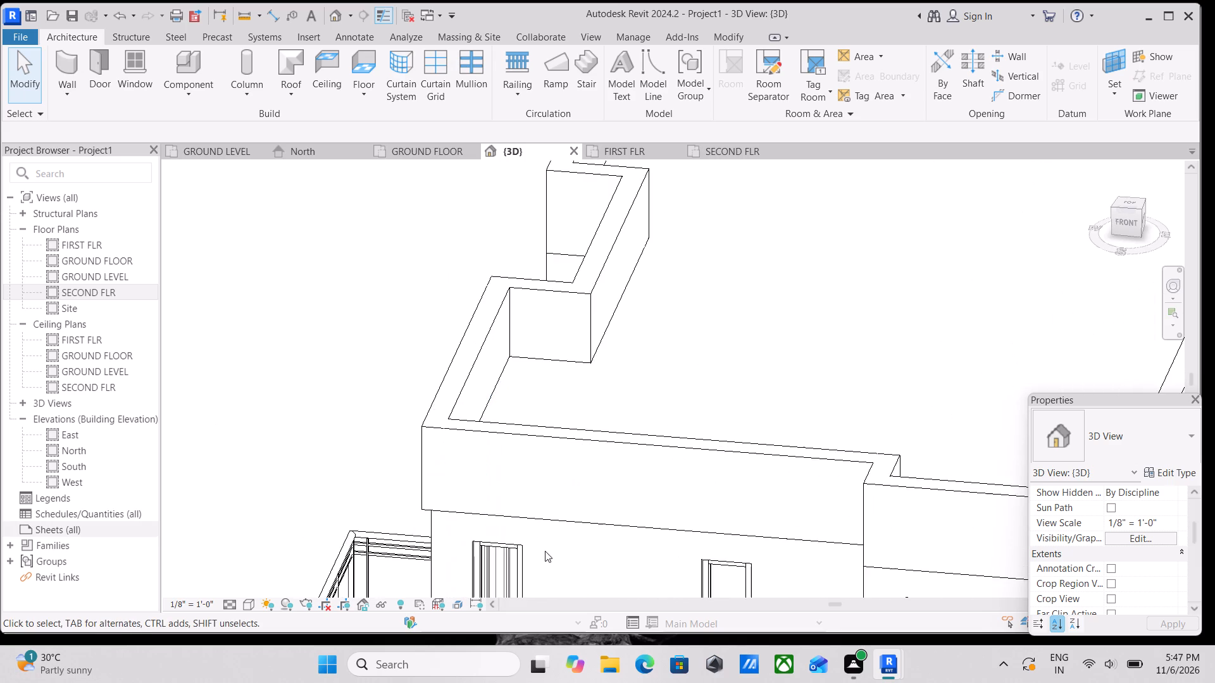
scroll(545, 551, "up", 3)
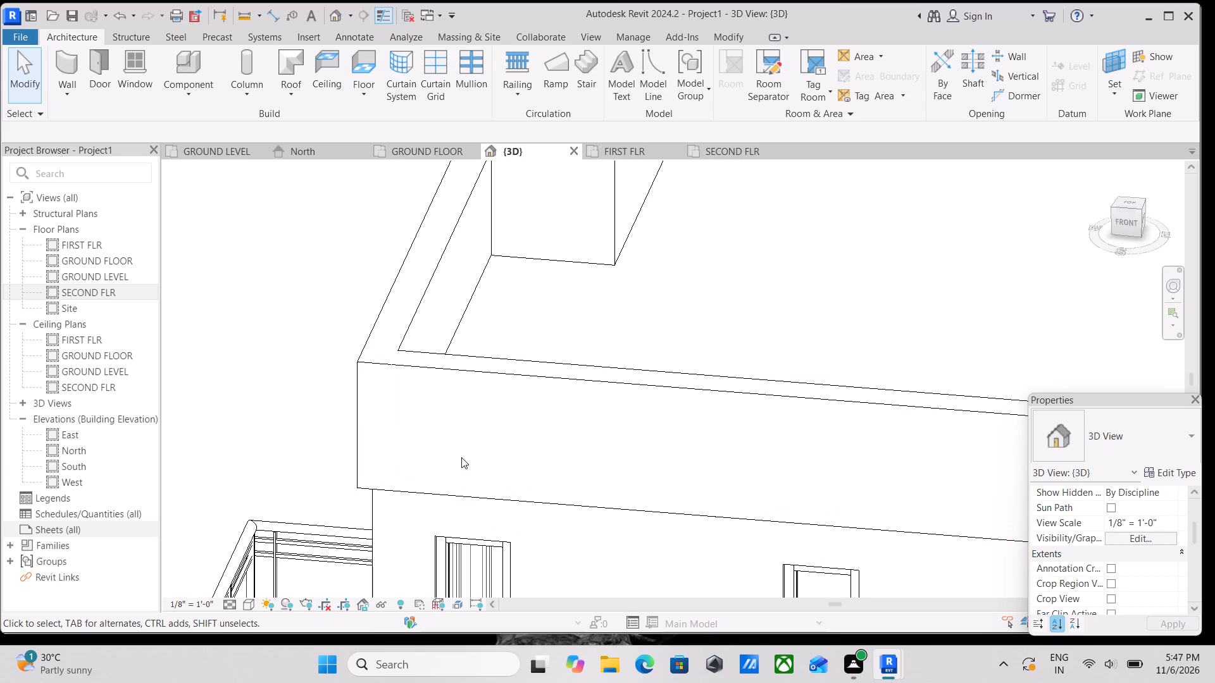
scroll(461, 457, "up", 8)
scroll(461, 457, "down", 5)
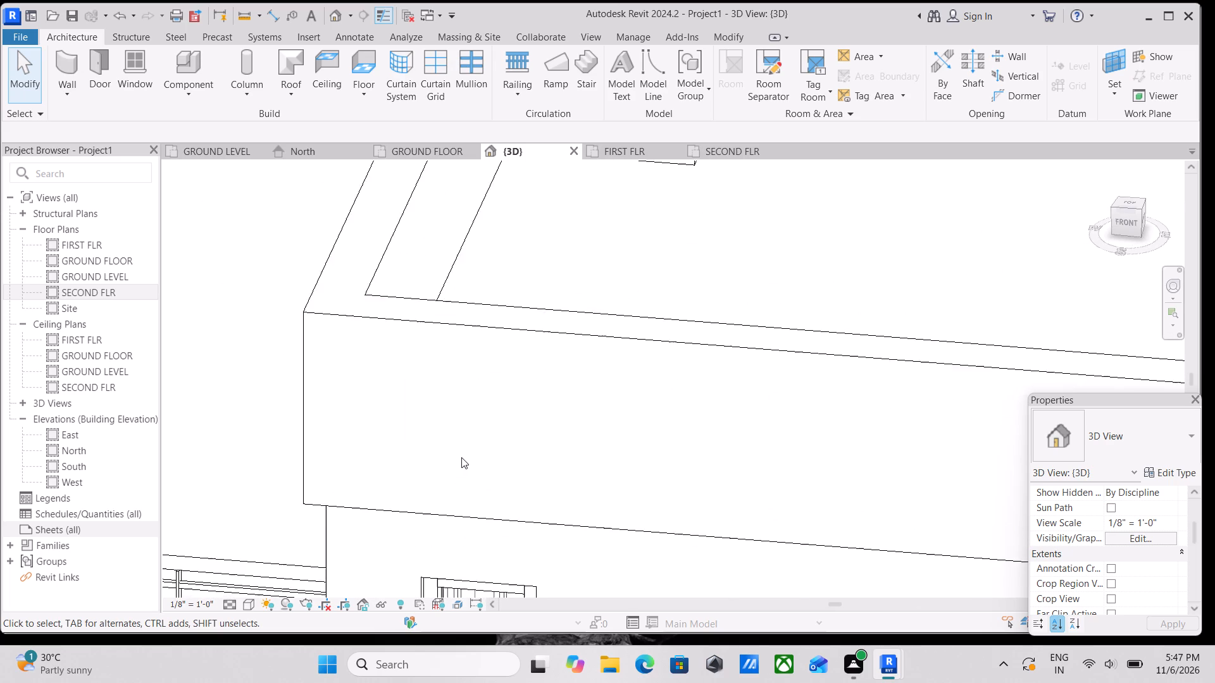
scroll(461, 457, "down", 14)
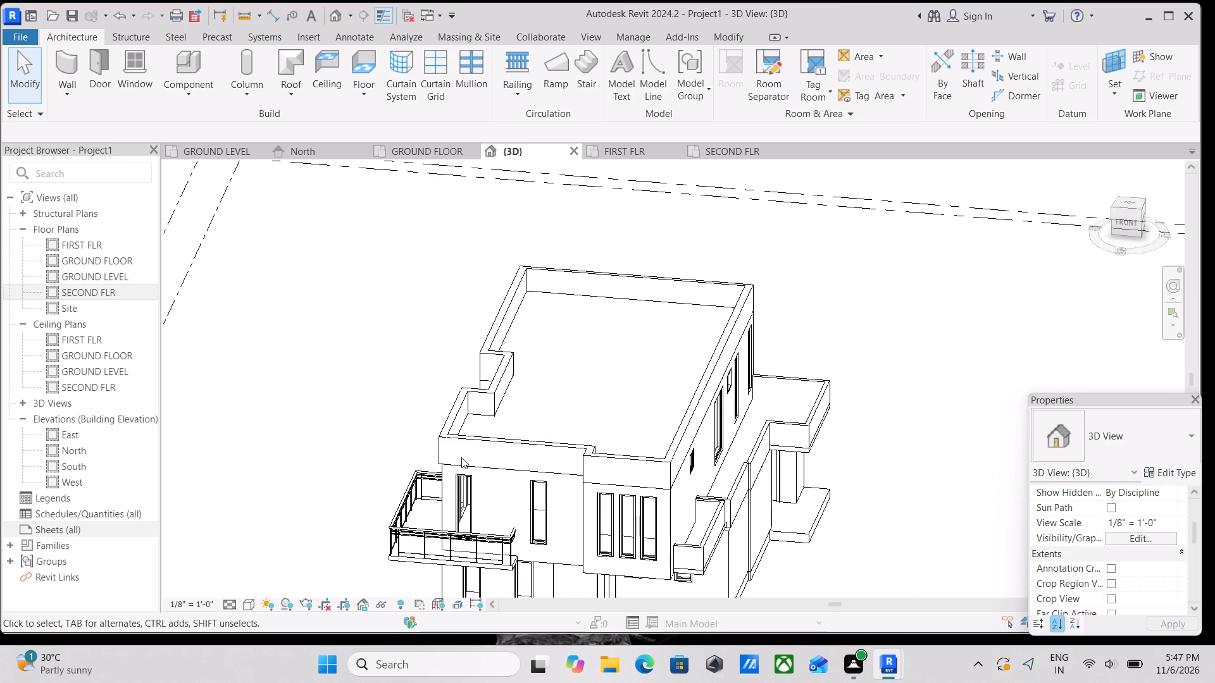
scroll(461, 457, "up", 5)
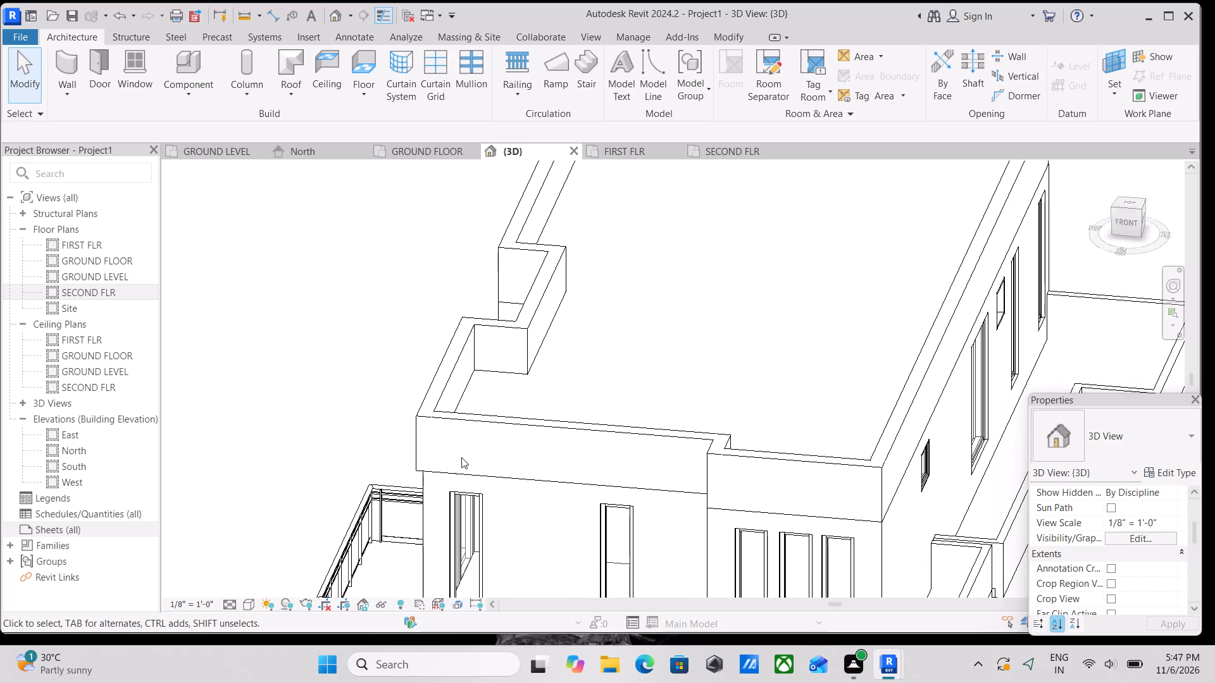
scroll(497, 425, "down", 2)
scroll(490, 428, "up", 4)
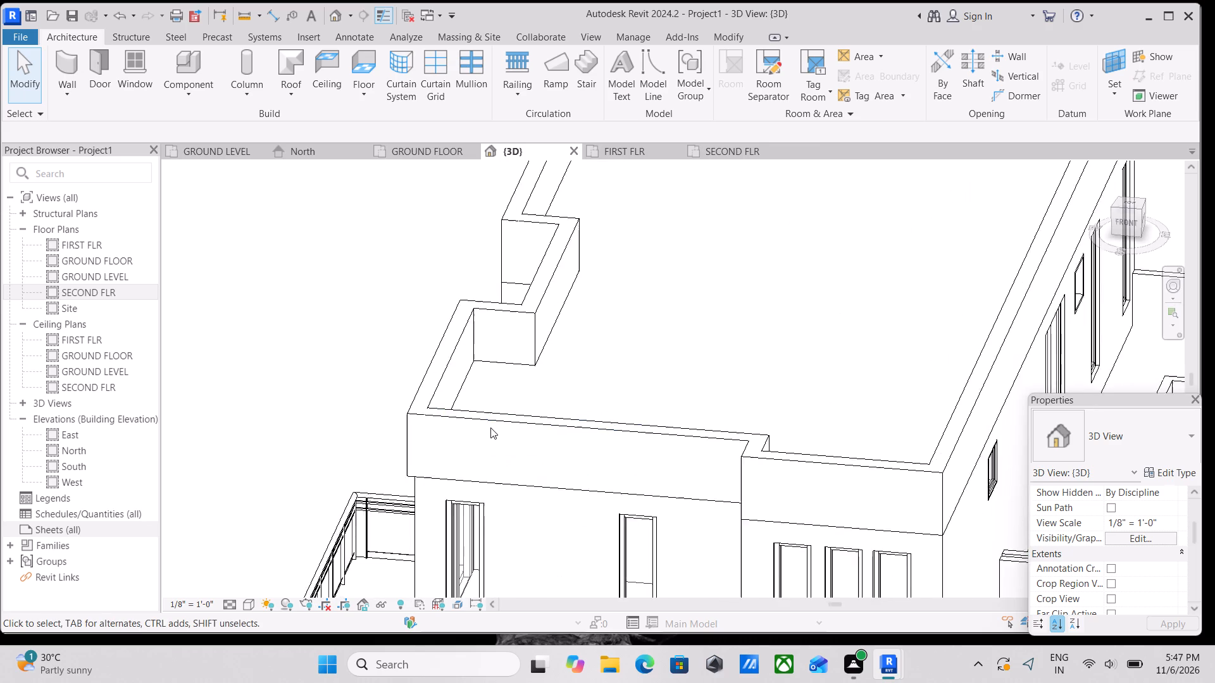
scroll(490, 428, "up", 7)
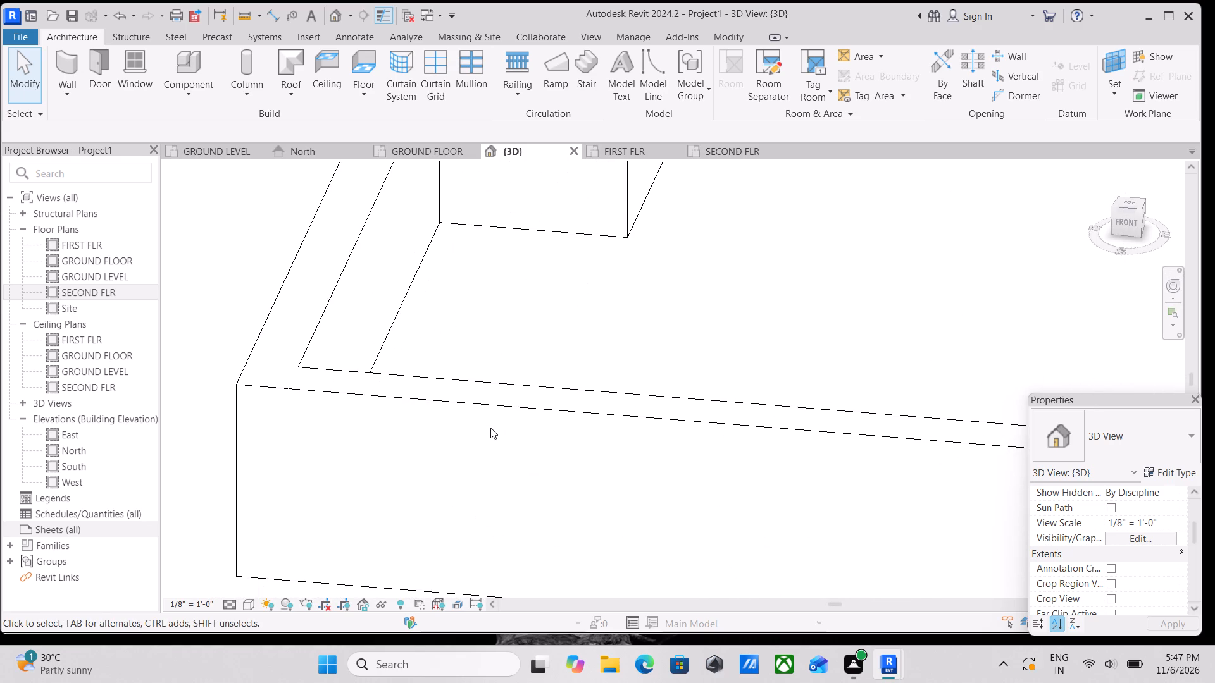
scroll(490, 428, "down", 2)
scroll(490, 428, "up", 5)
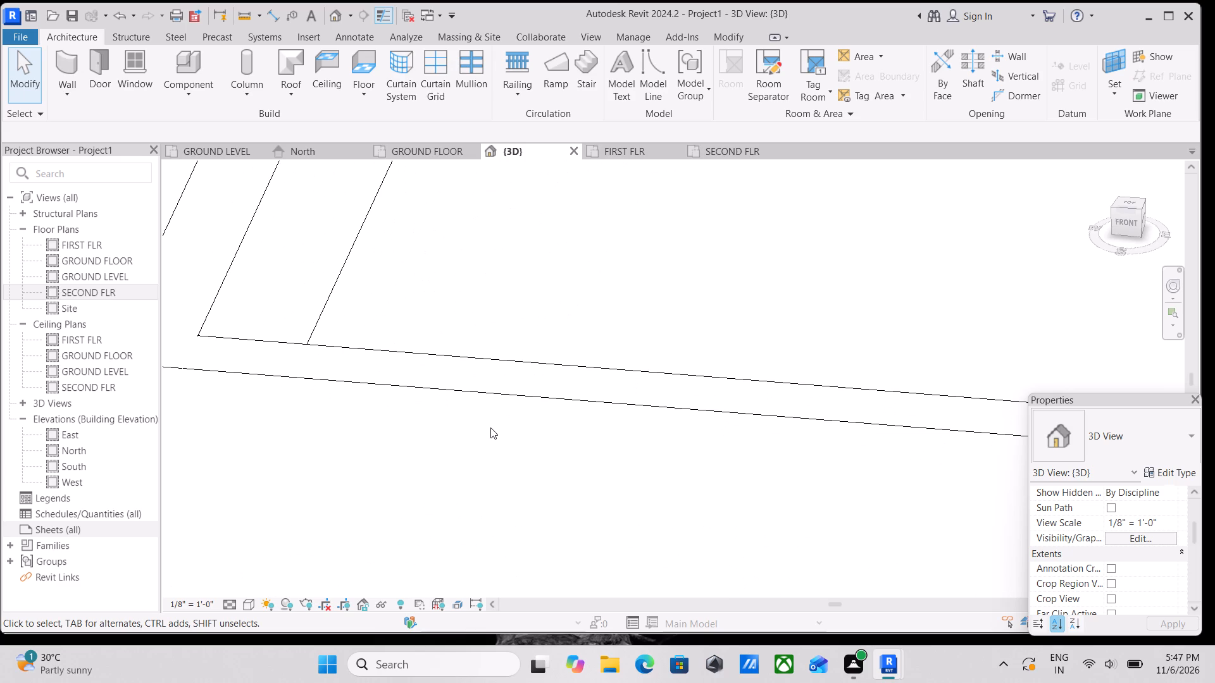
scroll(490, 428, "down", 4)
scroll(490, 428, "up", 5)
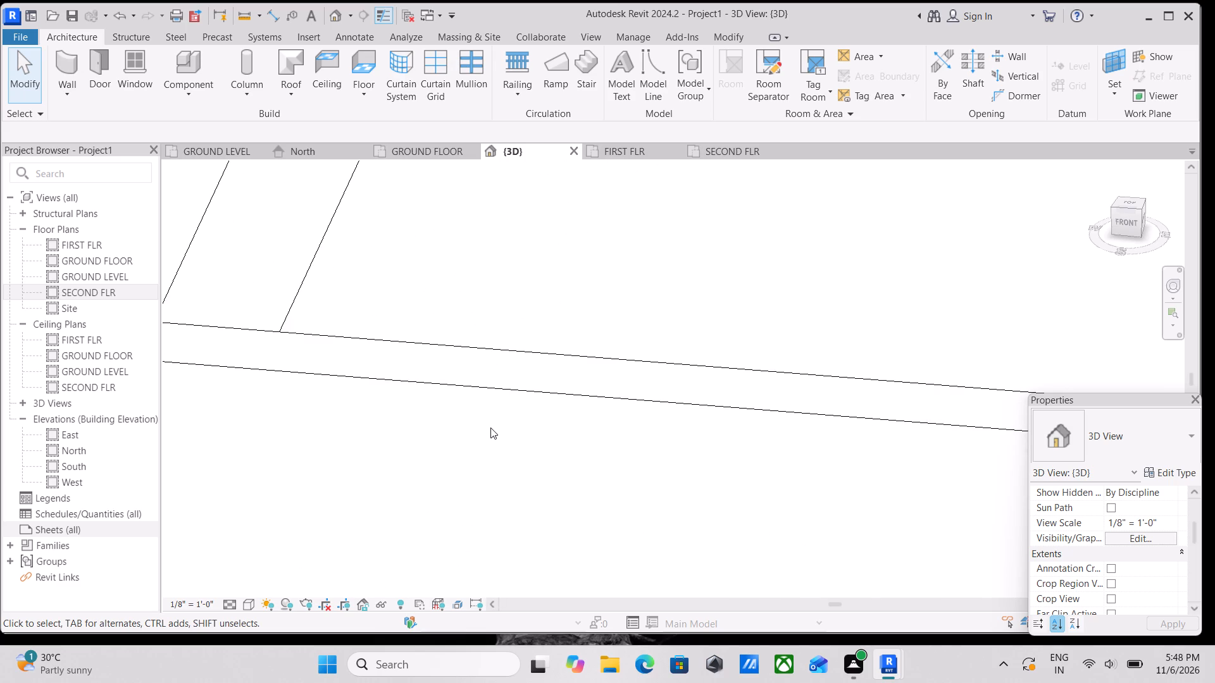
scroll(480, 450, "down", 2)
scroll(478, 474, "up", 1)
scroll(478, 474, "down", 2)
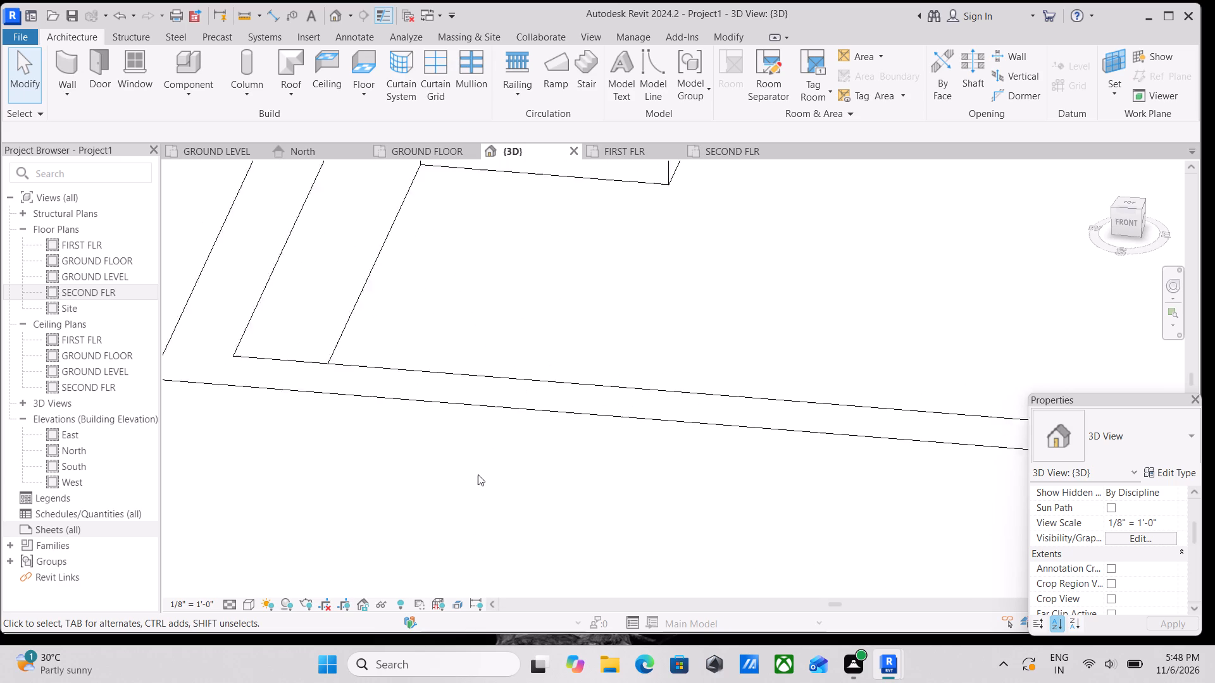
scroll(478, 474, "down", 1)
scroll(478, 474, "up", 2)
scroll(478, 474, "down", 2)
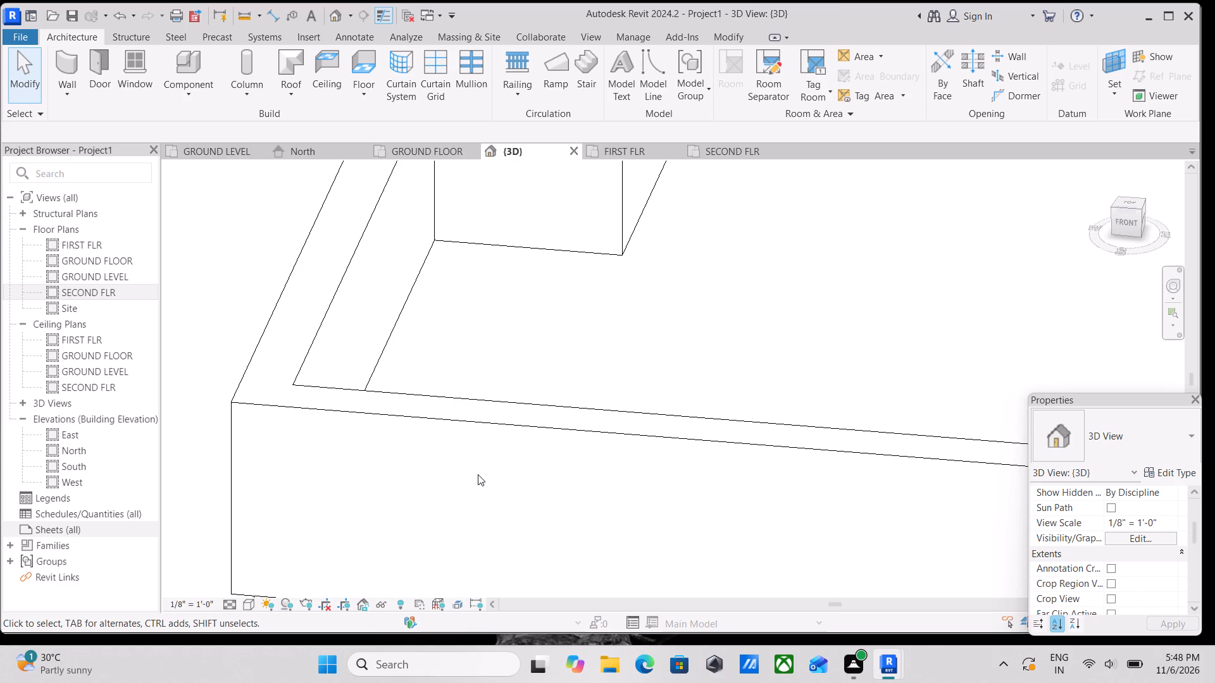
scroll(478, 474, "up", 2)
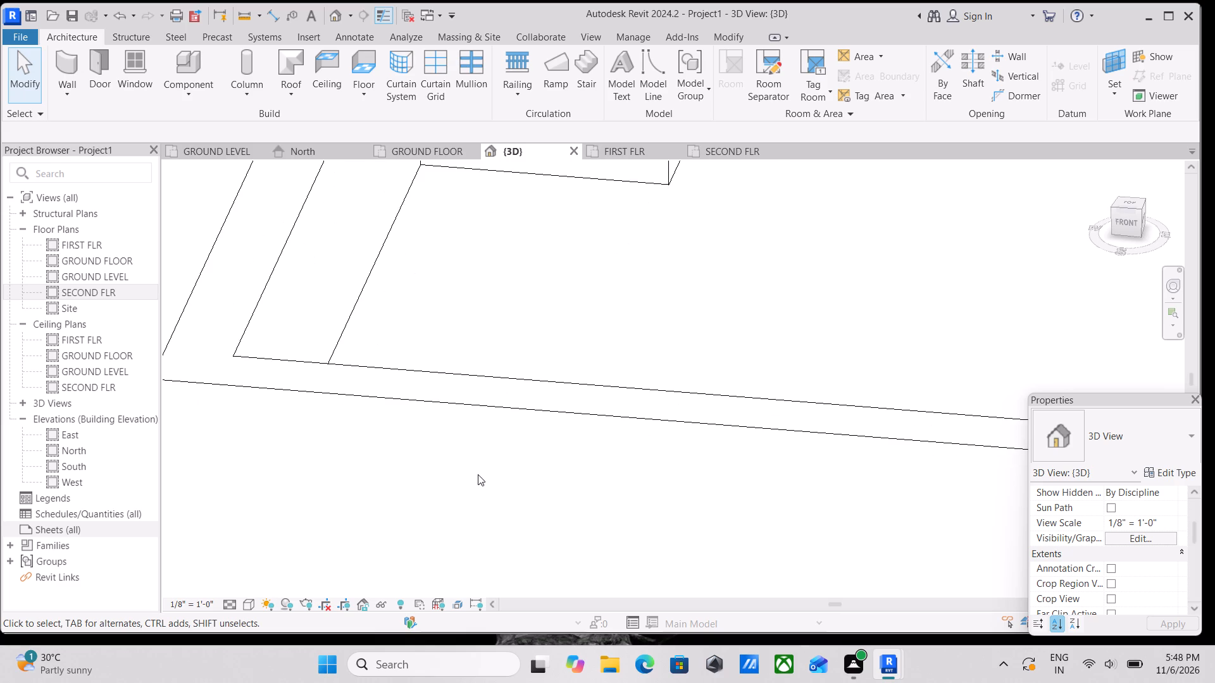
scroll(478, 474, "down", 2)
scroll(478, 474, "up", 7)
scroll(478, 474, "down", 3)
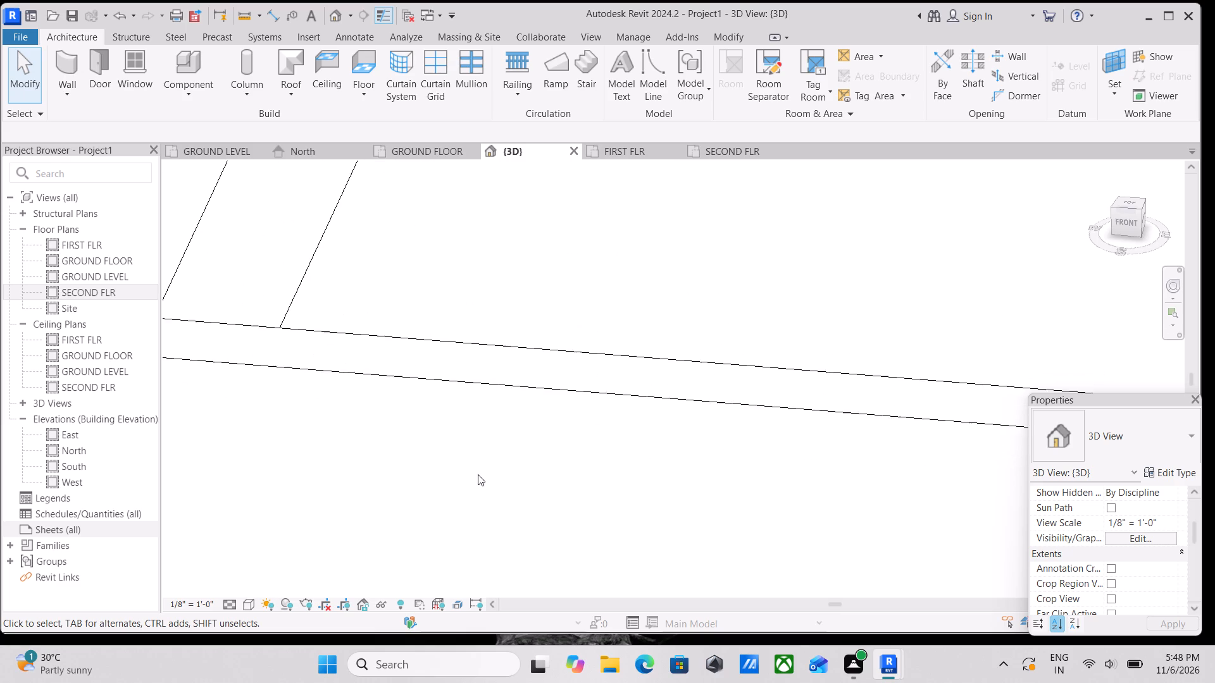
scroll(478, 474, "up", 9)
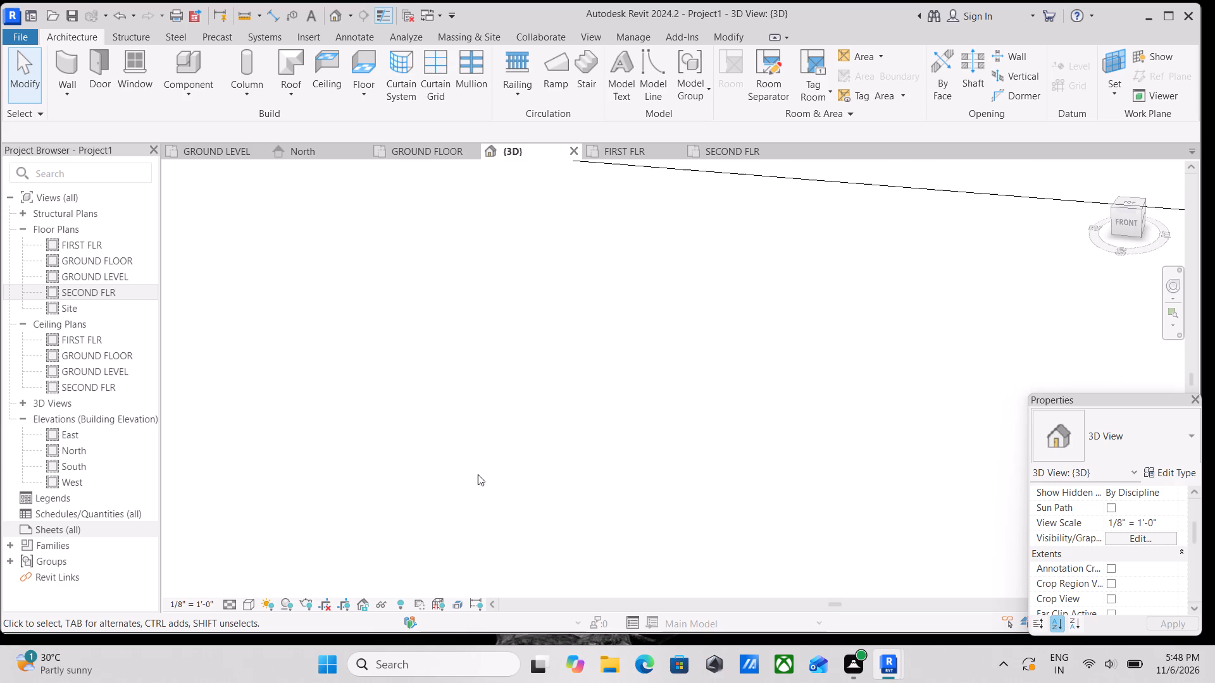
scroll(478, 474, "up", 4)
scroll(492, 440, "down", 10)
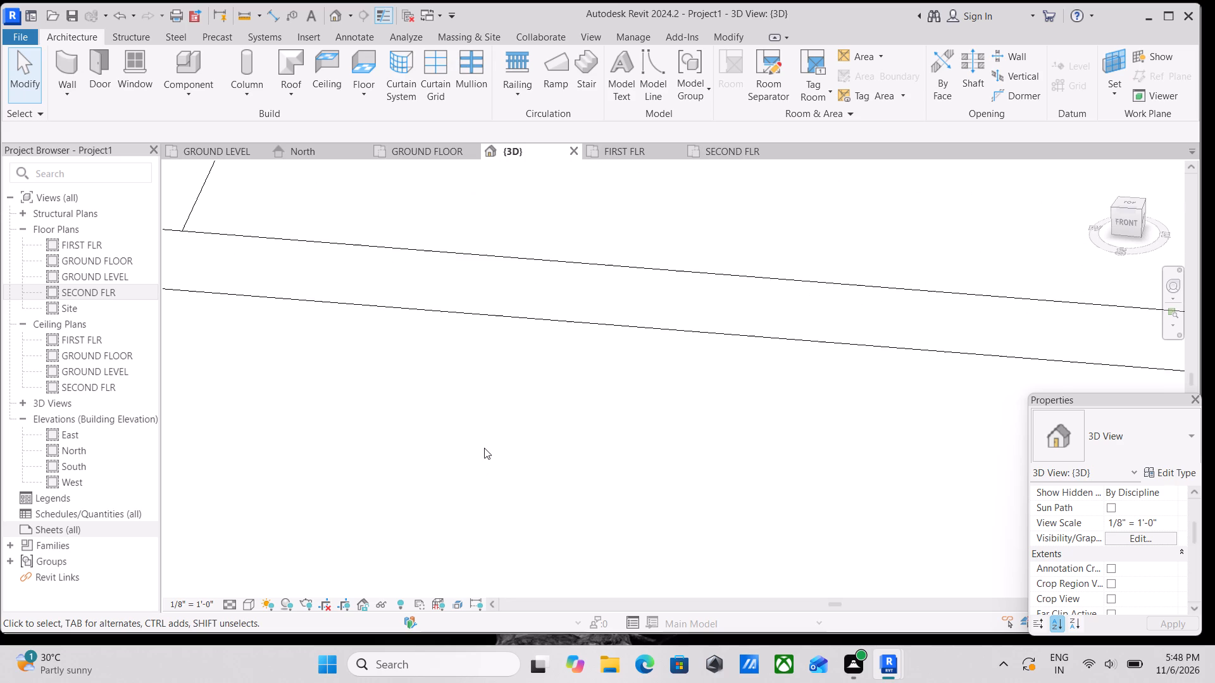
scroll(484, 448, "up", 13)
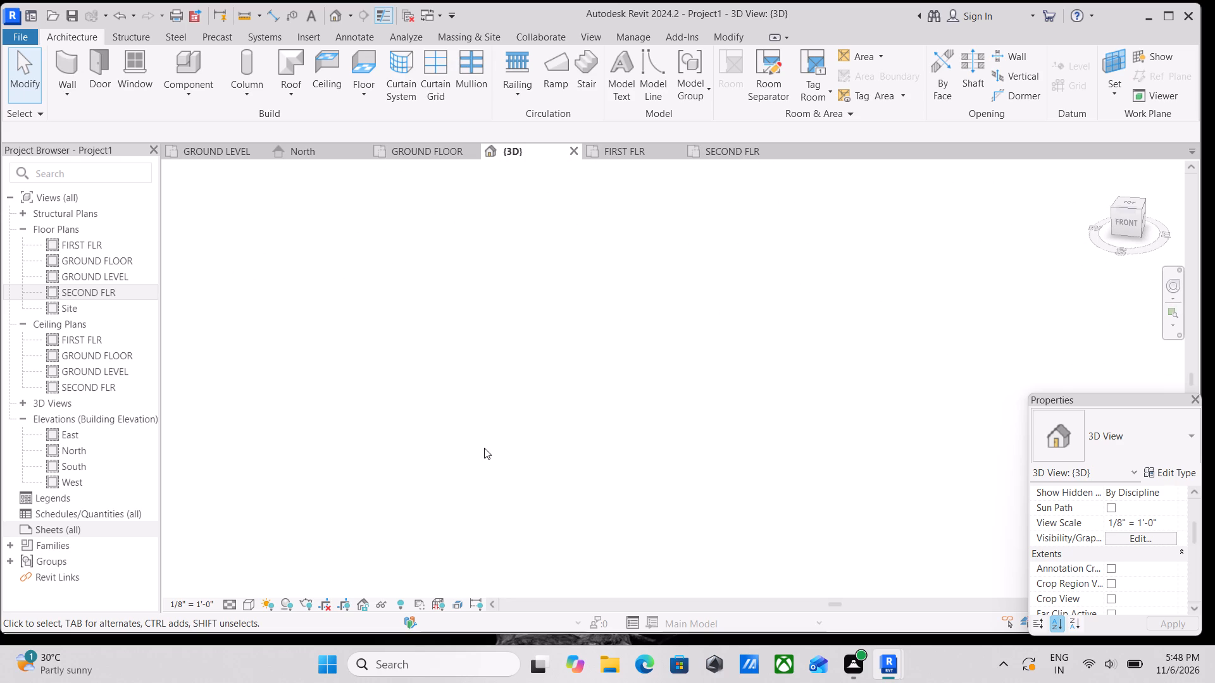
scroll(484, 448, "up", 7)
Examine the front roof parapet, its stepped corner, and the windows in the walls beneath it.
scroll(484, 448, "down", 4)
scroll(702, 443, "down", 4)
scroll(849, 396, "down", 6)
middle_click_drag(925, 413, 691, 465)
scroll(794, 418, "down", 7)
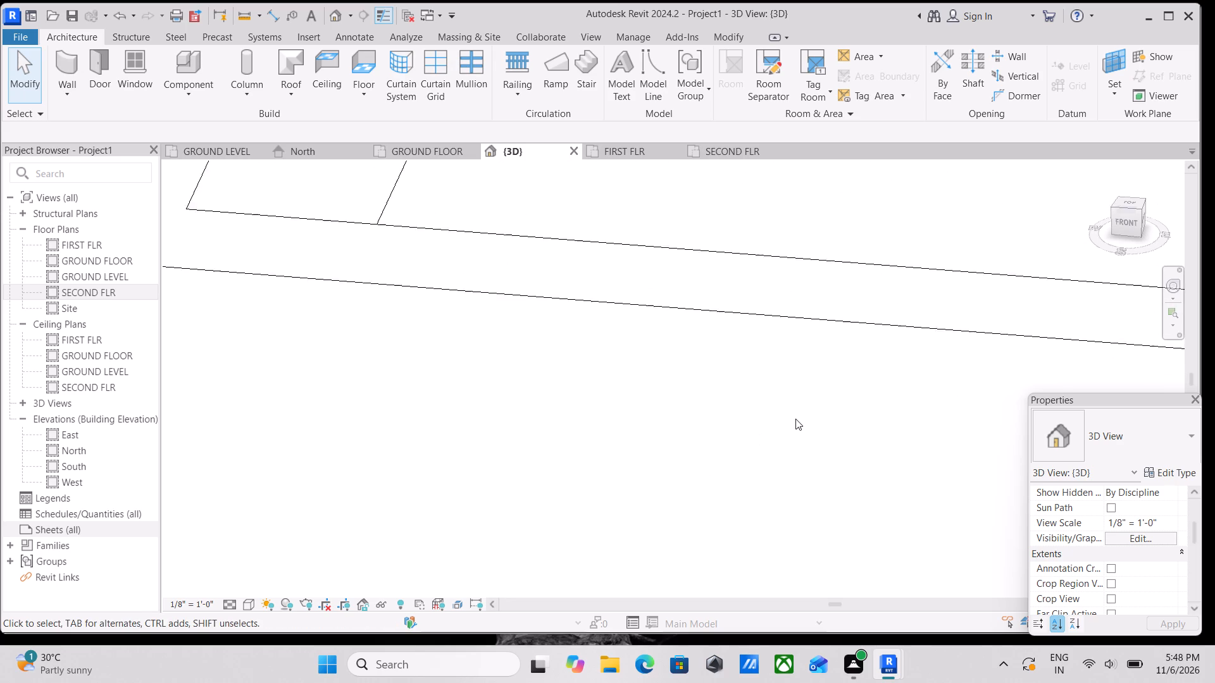
scroll(795, 419, "down", 8)
middle_click_drag(783, 419, 573, 427)
scroll(692, 425, "down", 3)
middle_click_drag(685, 425, 396, 411)
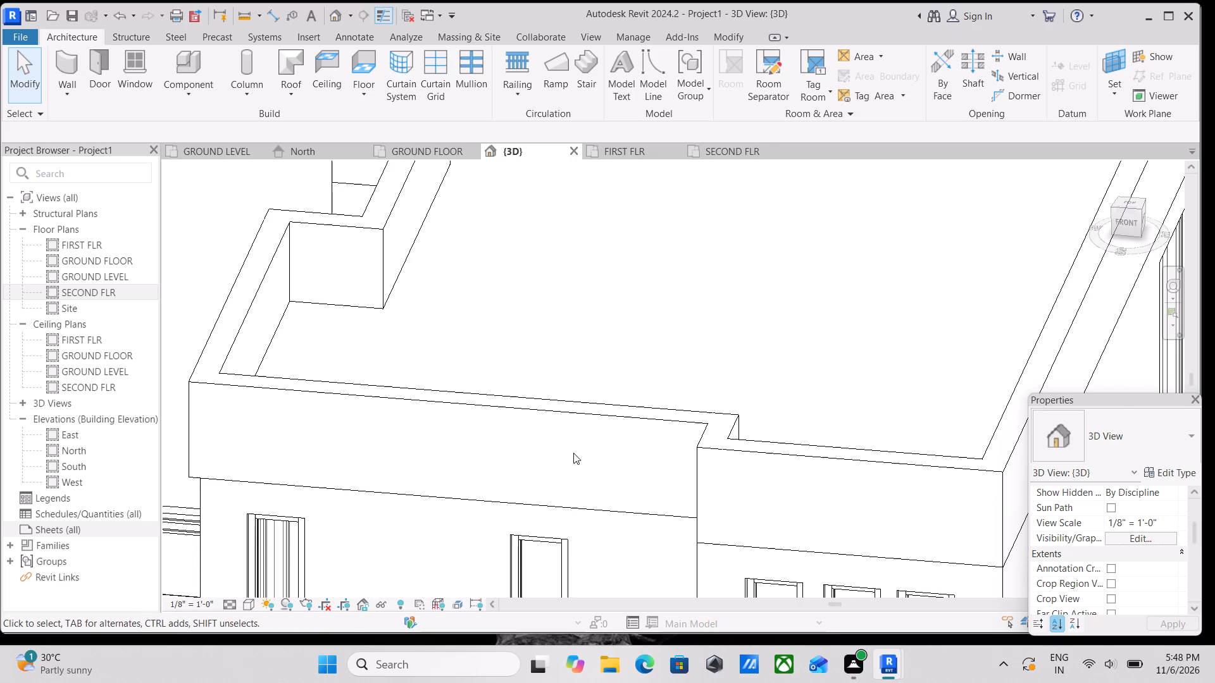
middle_click_drag(702, 477, 440, 445)
scroll(651, 501, "up", 6)
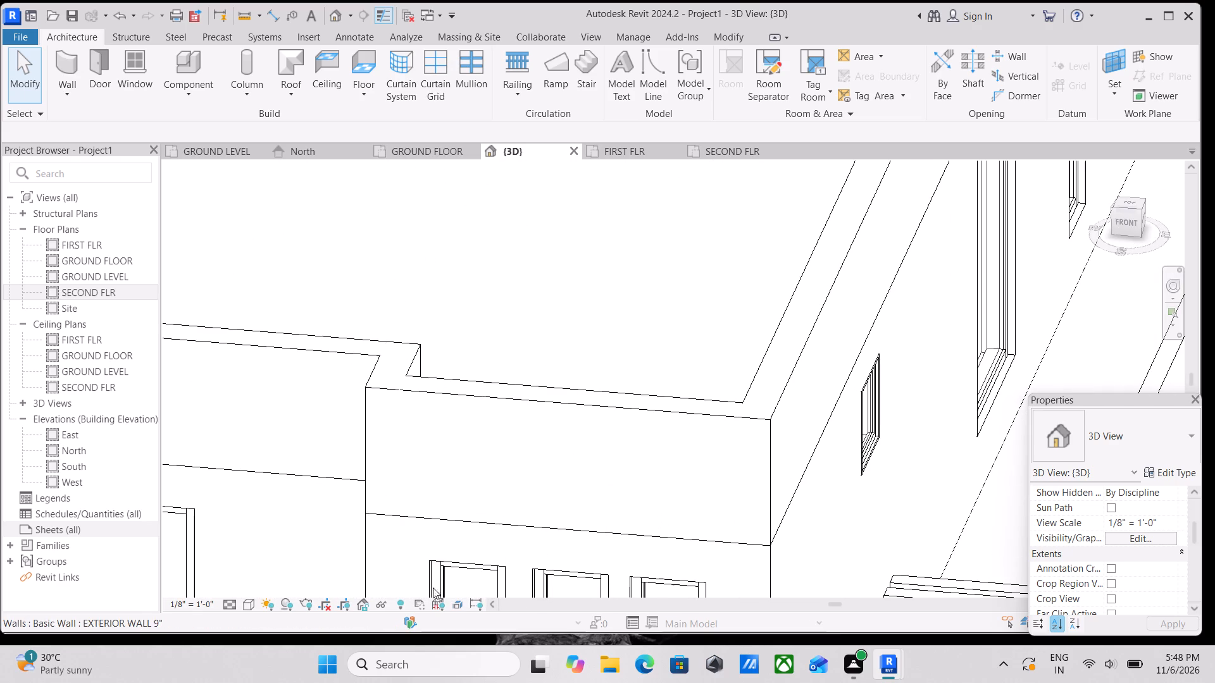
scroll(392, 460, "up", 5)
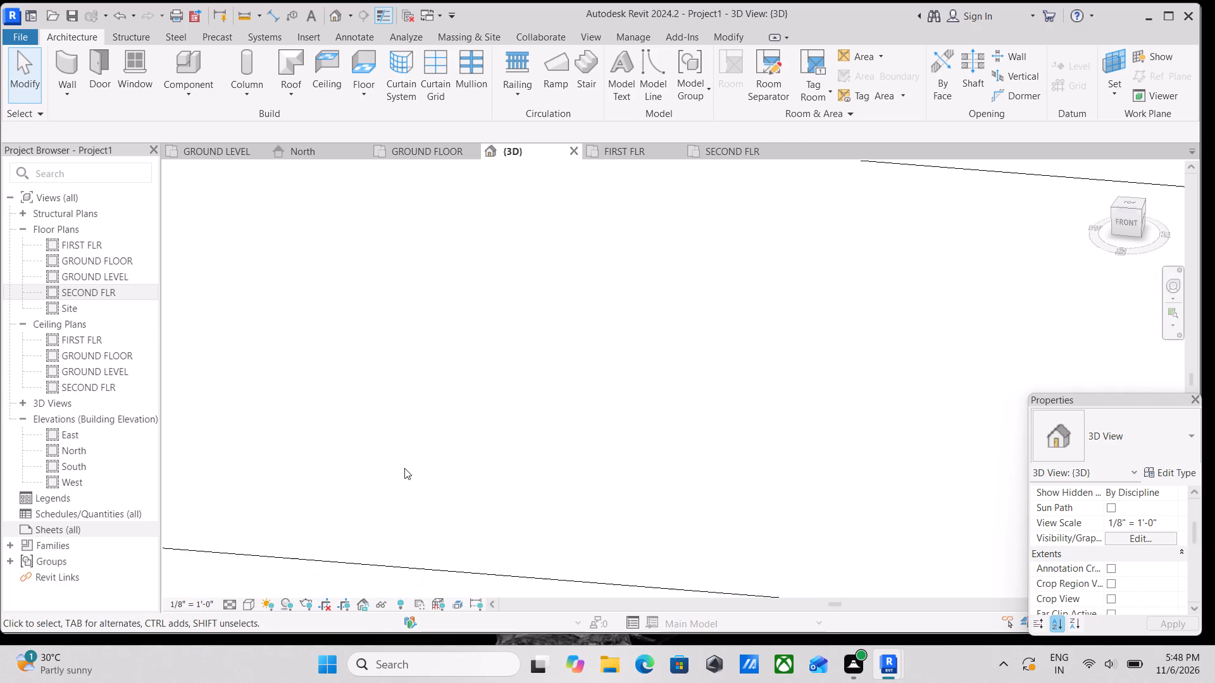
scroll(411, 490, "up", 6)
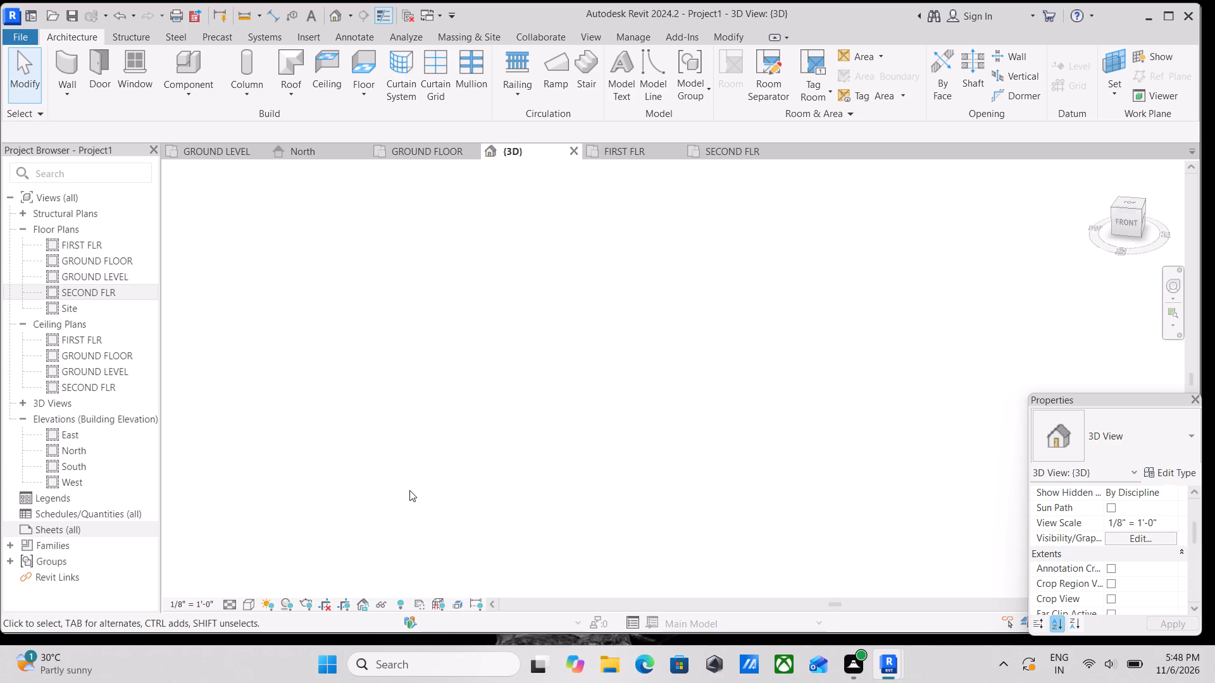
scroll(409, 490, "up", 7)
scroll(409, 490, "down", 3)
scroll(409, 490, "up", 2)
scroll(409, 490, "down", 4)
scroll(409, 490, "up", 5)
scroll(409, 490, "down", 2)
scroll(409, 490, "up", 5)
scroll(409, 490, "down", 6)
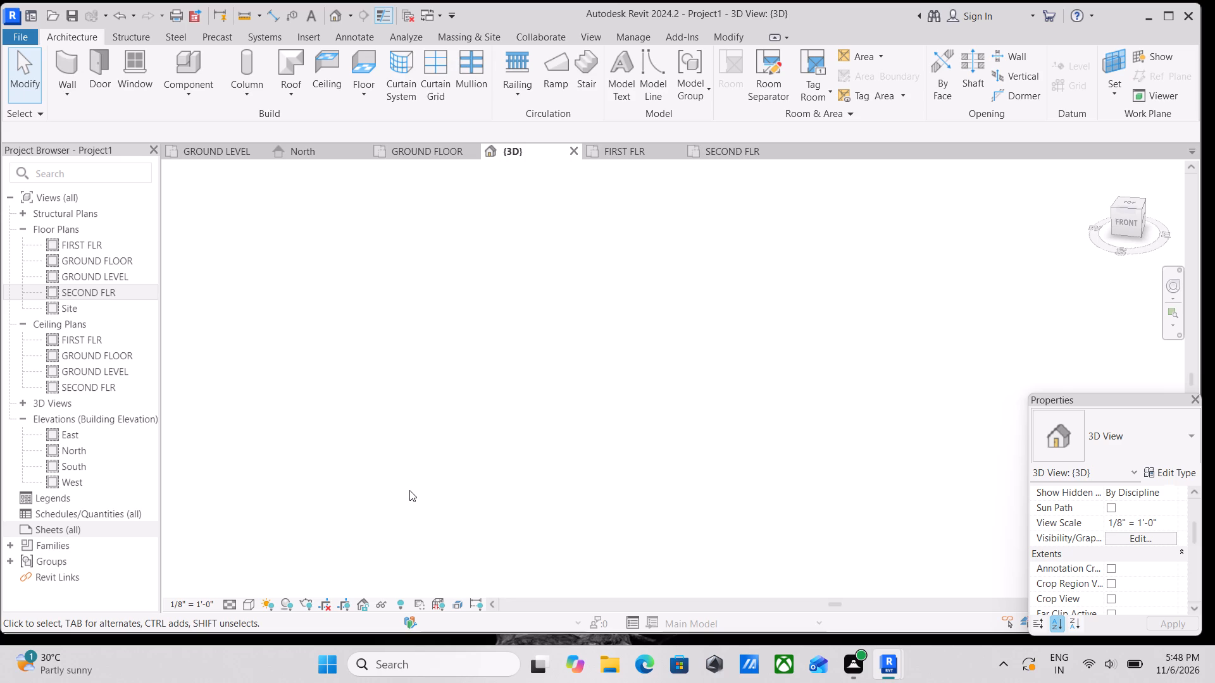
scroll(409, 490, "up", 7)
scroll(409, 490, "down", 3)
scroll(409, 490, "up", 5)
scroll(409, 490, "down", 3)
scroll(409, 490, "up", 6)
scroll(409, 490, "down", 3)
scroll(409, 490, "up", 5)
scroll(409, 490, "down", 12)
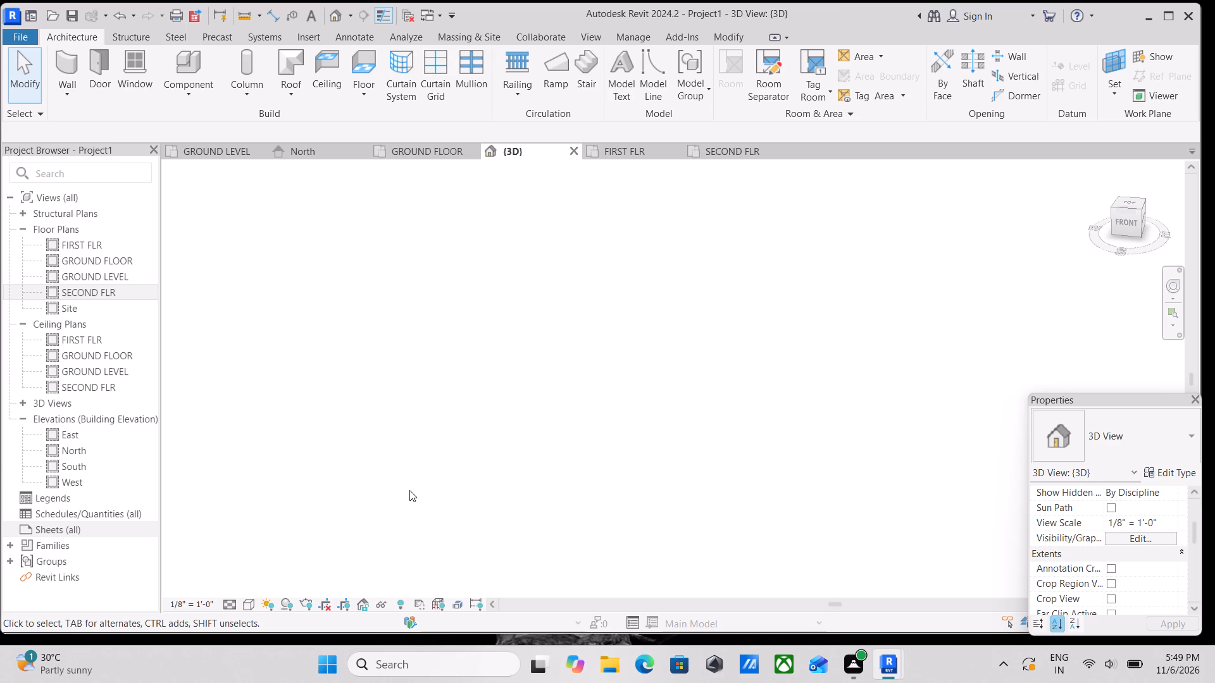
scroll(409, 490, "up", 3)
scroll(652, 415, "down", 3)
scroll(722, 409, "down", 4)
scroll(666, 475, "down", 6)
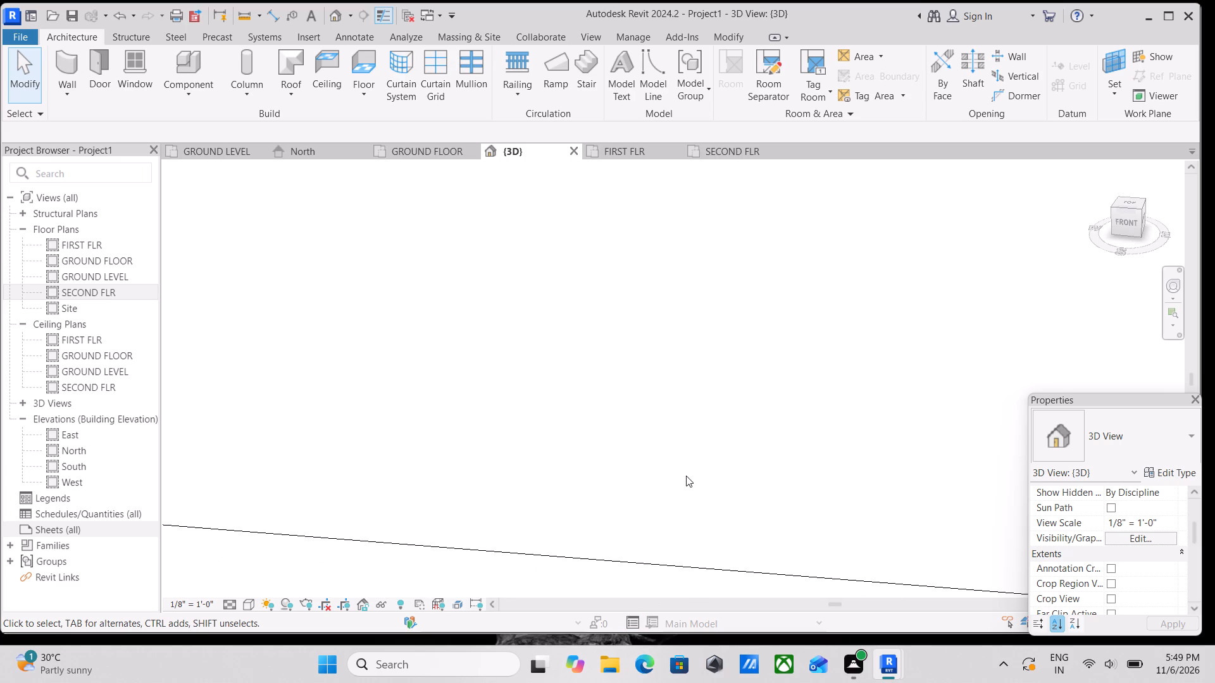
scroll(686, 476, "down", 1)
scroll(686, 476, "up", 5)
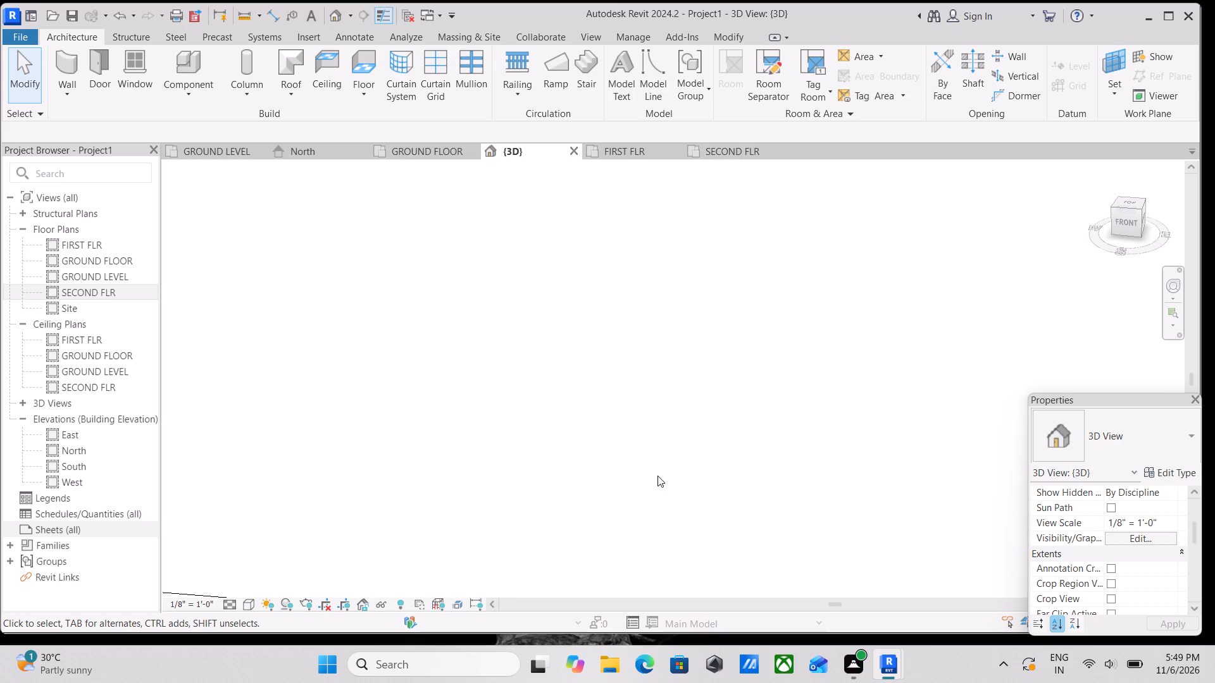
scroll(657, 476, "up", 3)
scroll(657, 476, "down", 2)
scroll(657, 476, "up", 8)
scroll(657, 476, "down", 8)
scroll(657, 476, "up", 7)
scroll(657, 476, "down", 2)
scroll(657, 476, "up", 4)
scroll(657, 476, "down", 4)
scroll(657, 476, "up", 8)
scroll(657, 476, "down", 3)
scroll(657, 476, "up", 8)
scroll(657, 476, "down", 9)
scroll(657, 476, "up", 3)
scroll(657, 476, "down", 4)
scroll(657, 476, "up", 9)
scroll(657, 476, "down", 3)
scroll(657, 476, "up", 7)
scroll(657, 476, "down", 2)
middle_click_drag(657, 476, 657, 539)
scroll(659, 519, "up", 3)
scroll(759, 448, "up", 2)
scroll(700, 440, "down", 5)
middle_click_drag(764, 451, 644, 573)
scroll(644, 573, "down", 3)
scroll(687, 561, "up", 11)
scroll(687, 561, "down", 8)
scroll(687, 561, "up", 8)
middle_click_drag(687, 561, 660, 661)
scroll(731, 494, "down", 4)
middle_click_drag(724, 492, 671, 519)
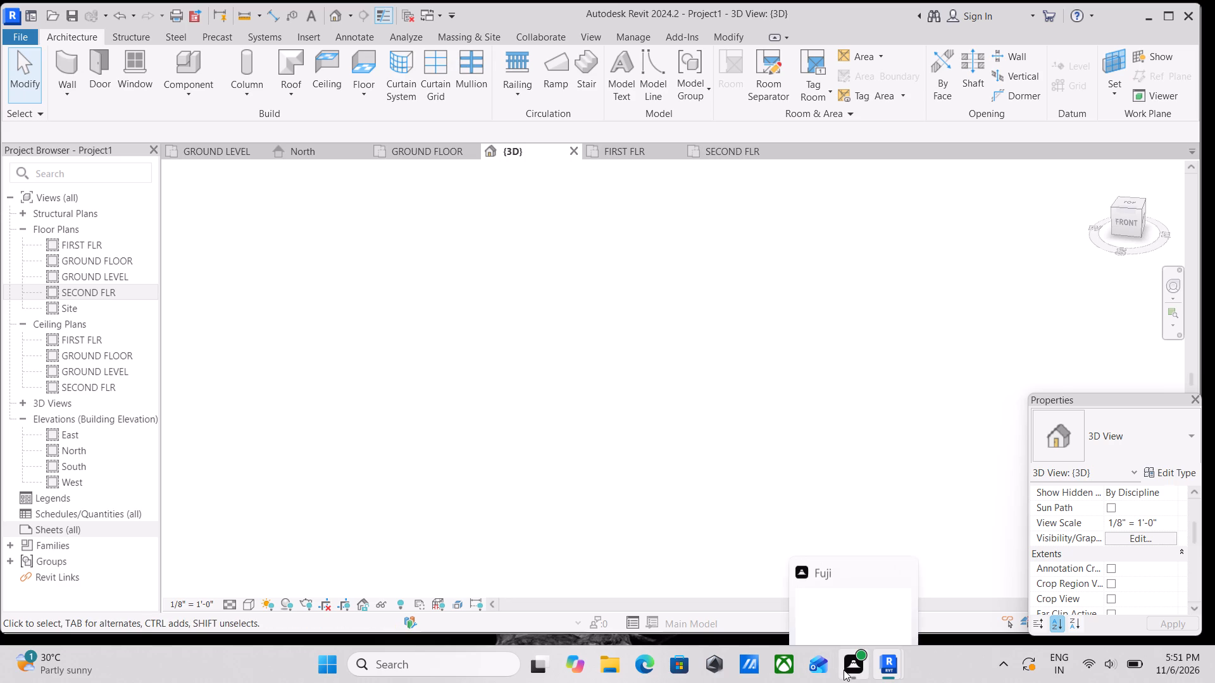
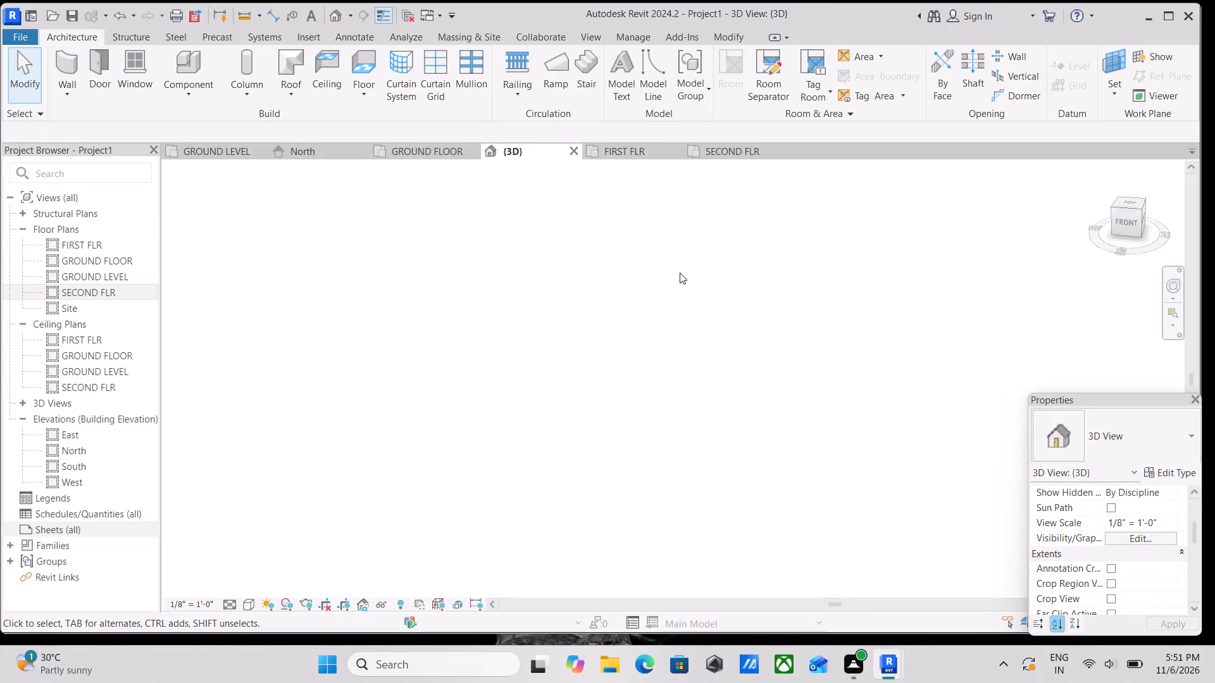
Examine the front facade's balcony, its glass-panel railing, and the surrounding narrow windows and roof parapet.
scroll(680, 273, "down", 3)
scroll(587, 369, "down", 14)
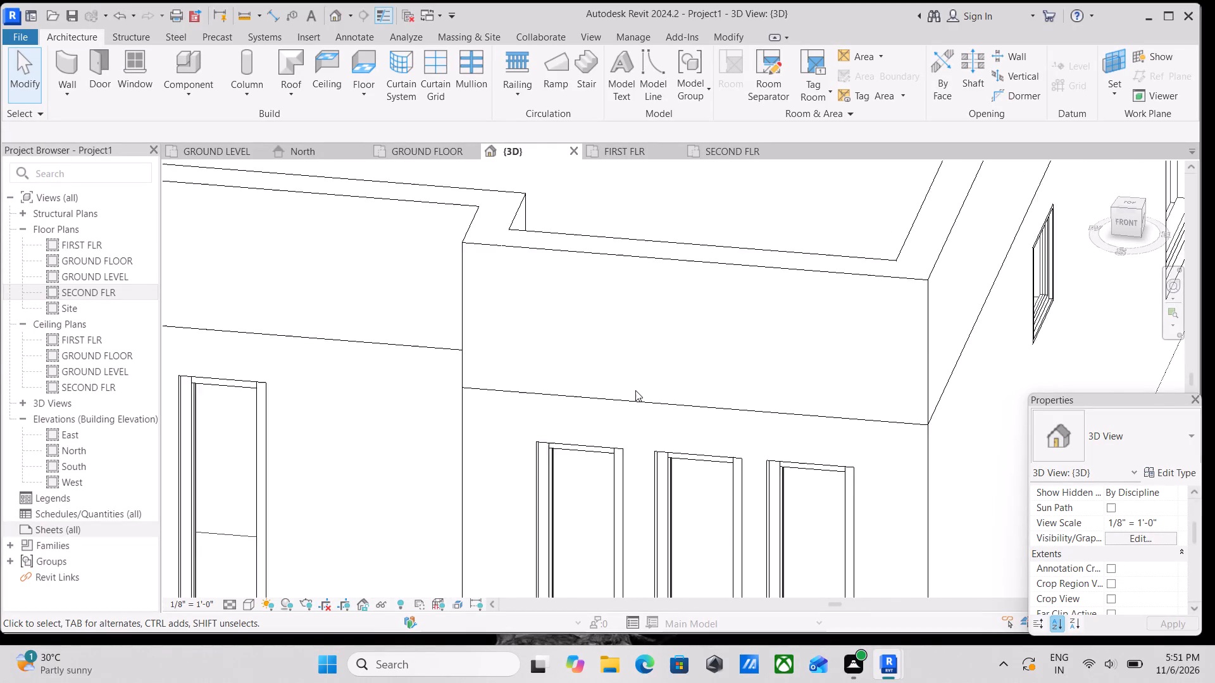
scroll(635, 390, "down", 9)
middle_click_drag(674, 391, 734, 360)
middle_click_drag(567, 378, 703, 377)
scroll(496, 423, "up", 1)
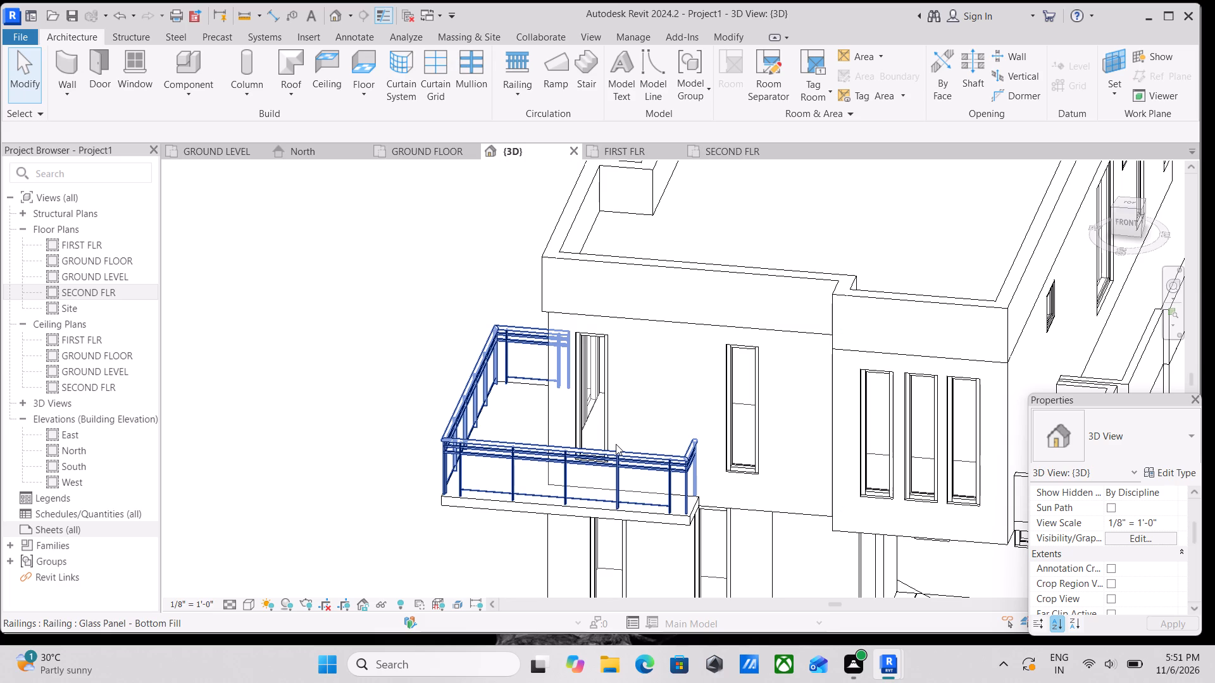
scroll(616, 444, "up", 3)
scroll(616, 444, "down", 3)
scroll(616, 444, "up", 7)
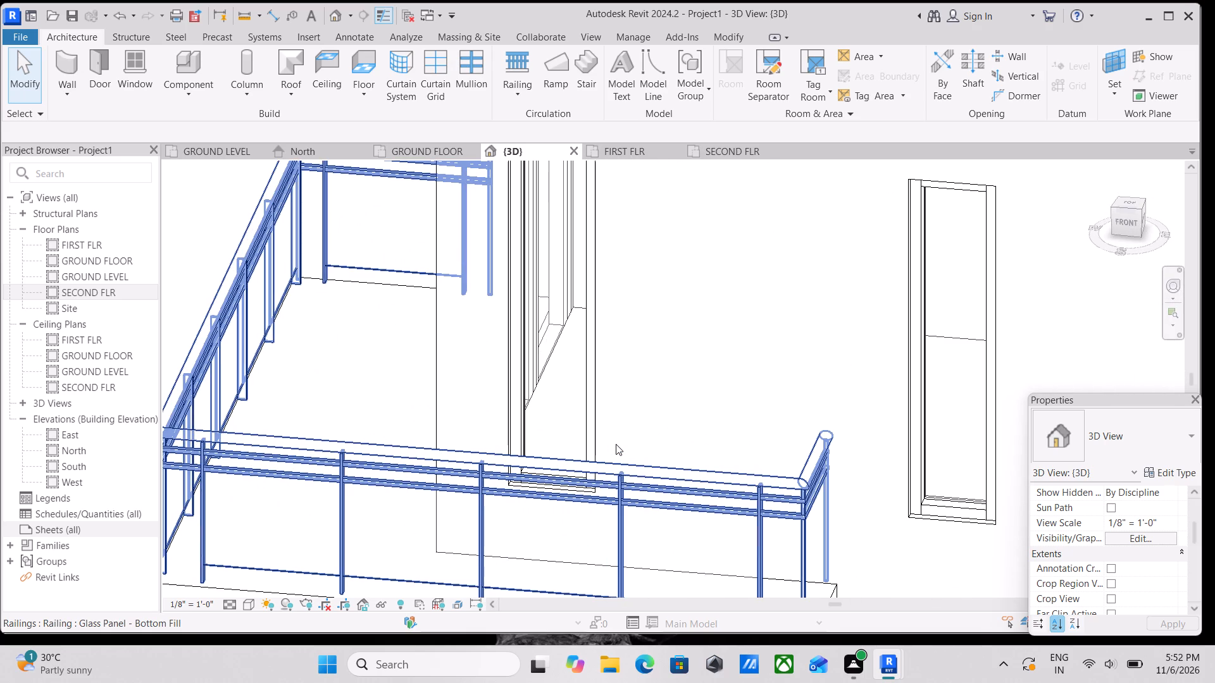
scroll(616, 444, "down", 6)
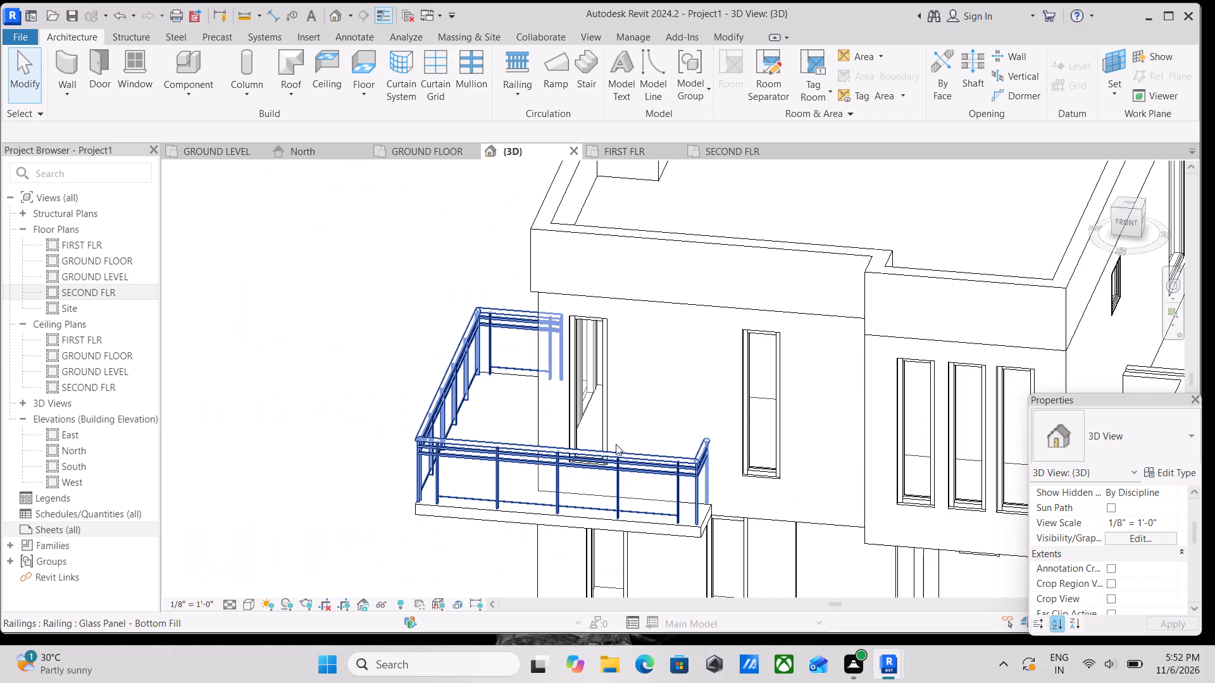
scroll(616, 444, "up", 4)
scroll(616, 444, "down", 3)
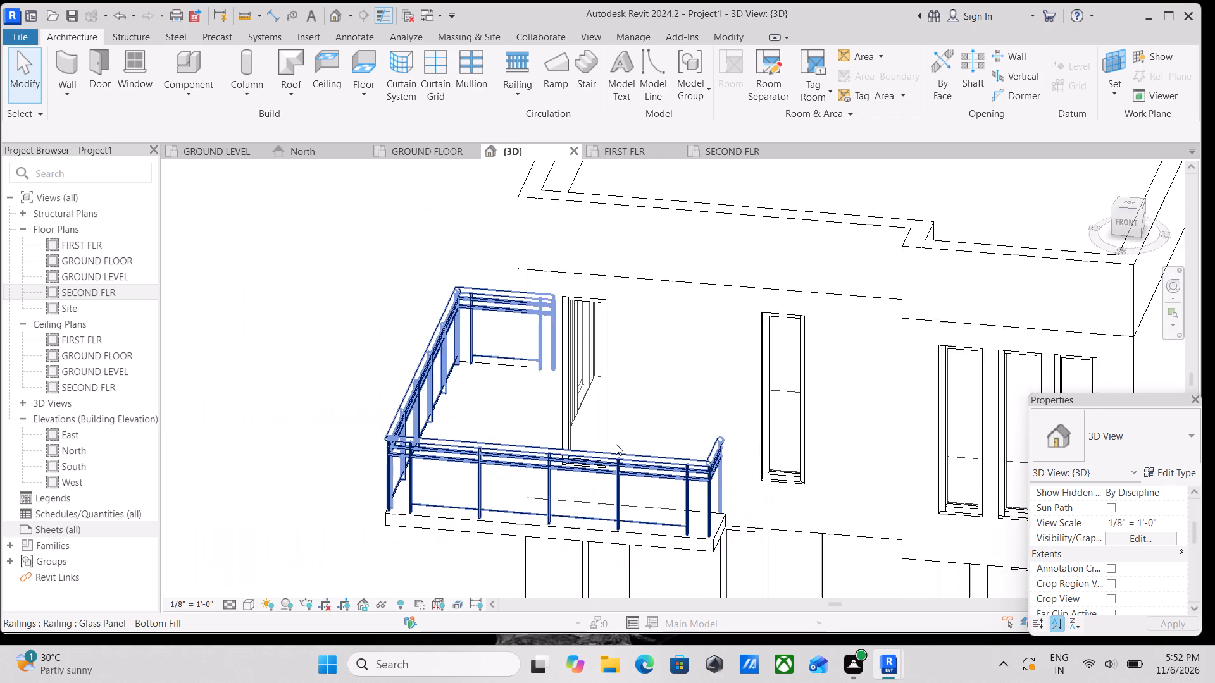
scroll(616, 444, "down", 3)
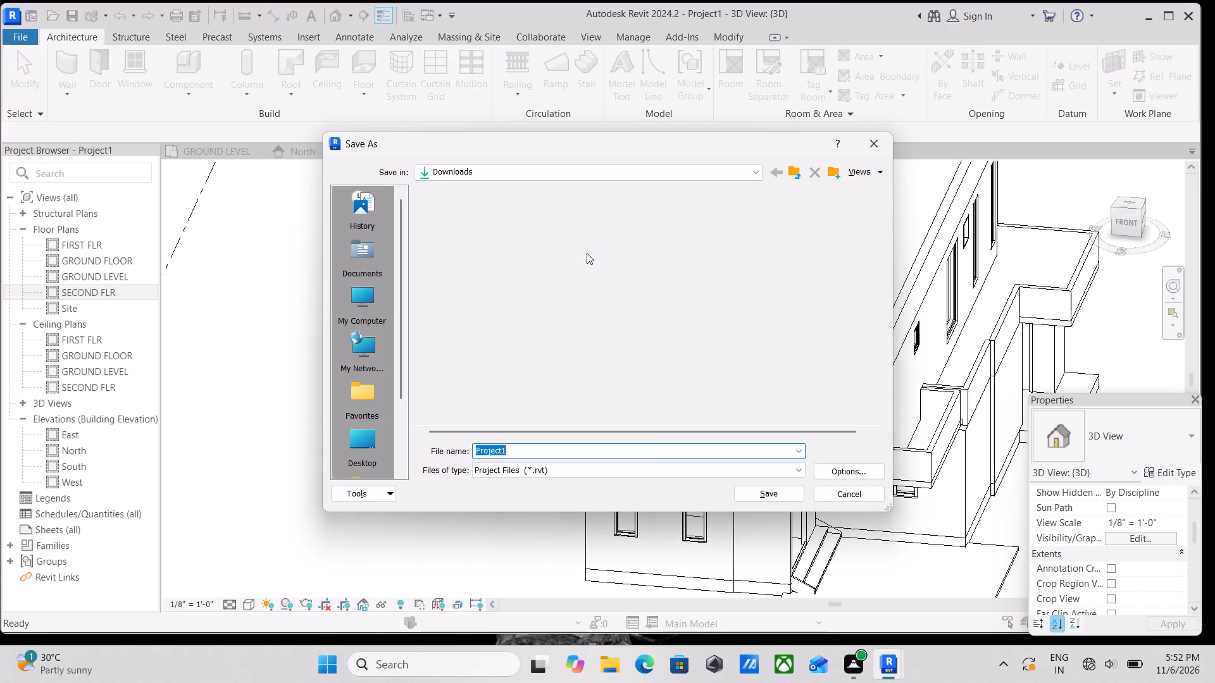
Look through the existing project files in Downloads and choose the Desktop as the save location.
scroll(371, 278, "down", 2)
scroll(499, 343, "down", 2)
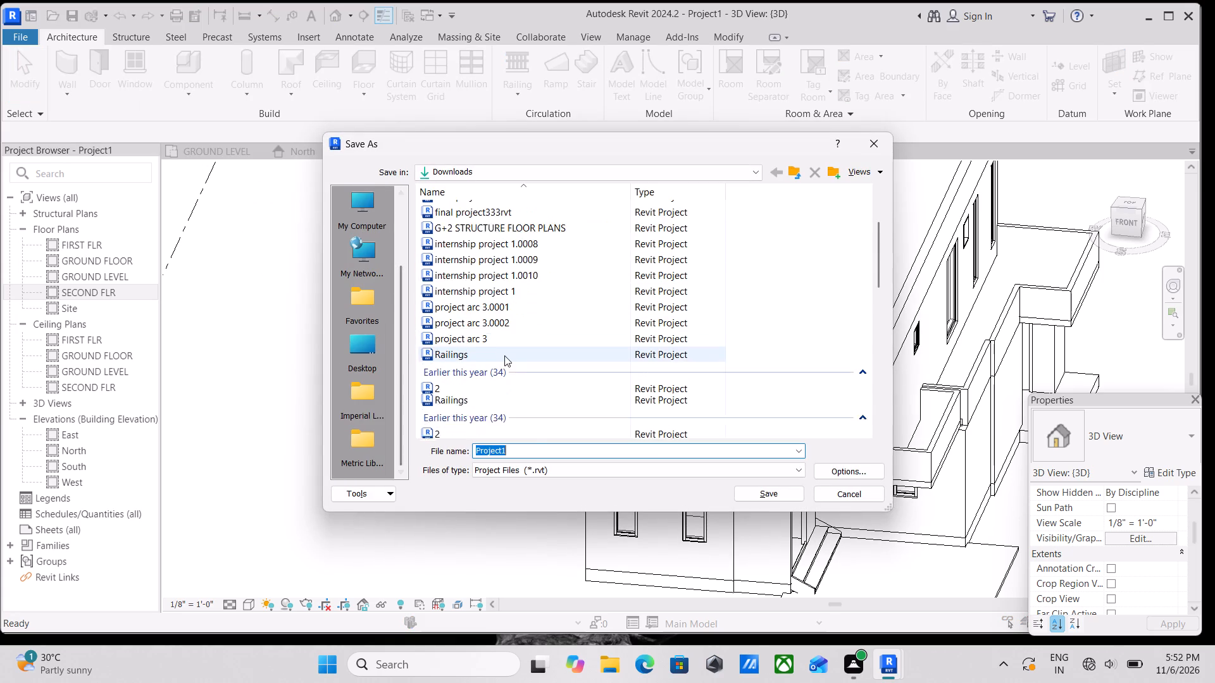
scroll(504, 355, "down", 10)
scroll(504, 355, "down", 11)
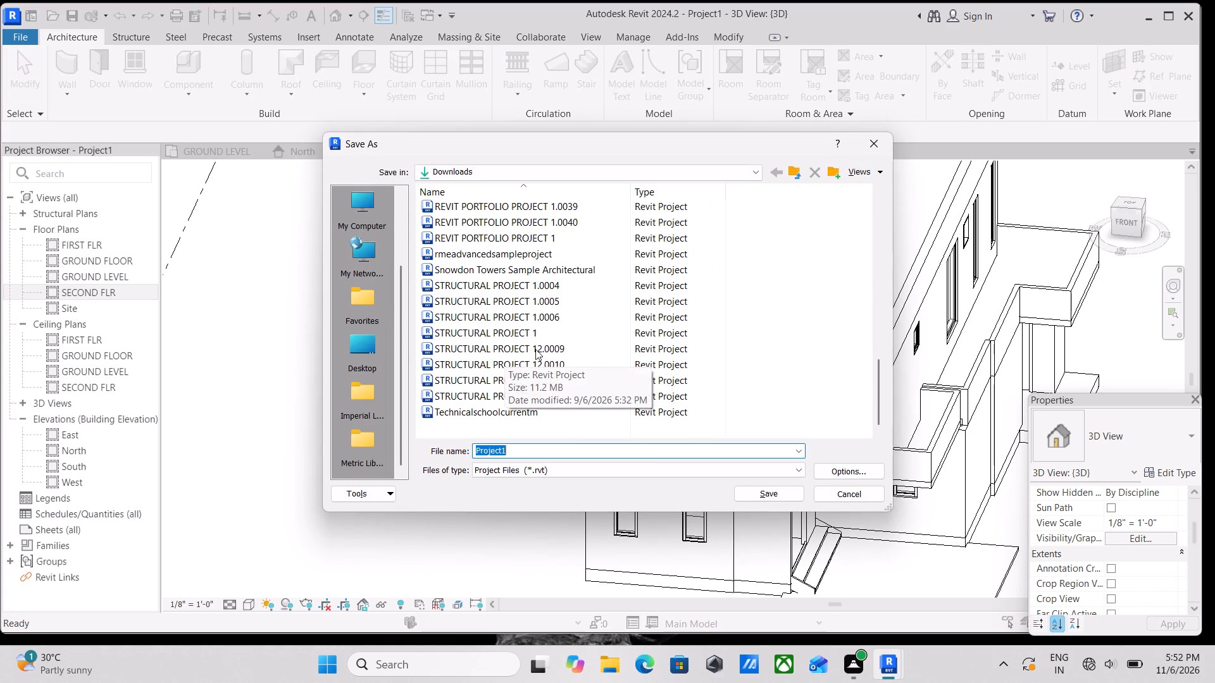
scroll(535, 349, "up", 3)
scroll(442, 350, "up", 1)
scroll(442, 350, "down", 8)
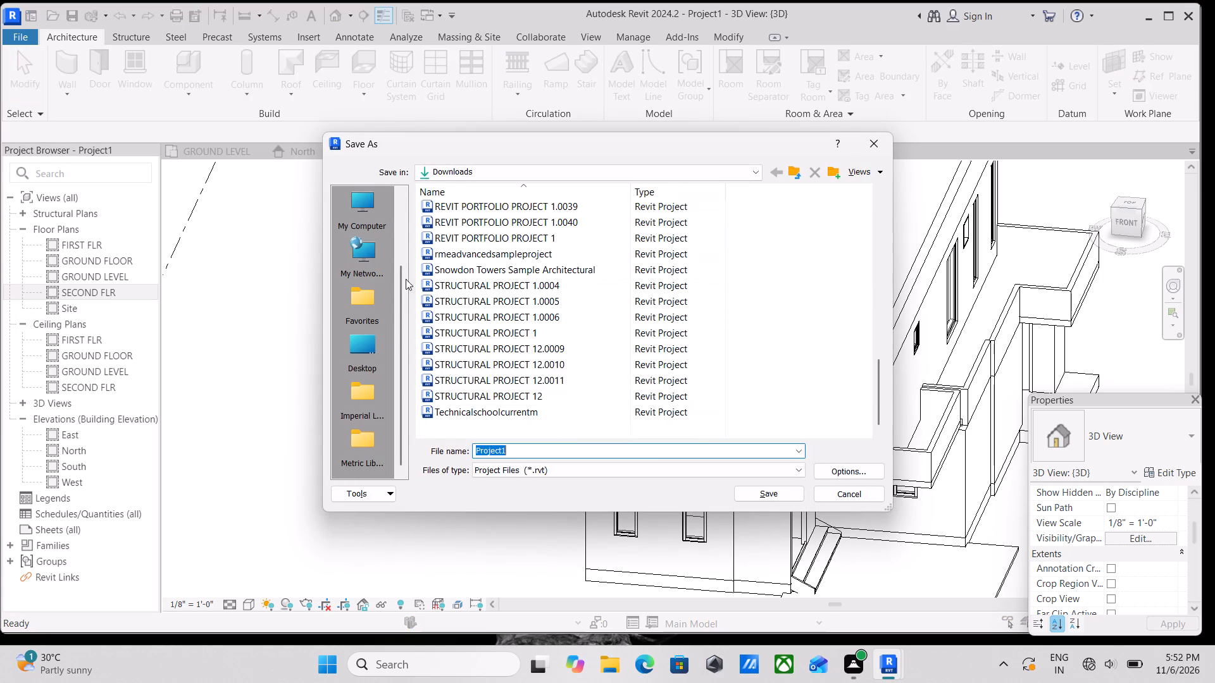
scroll(361, 316, "down", 4)
double_click(372, 343)
scroll(492, 420, "down", 1)
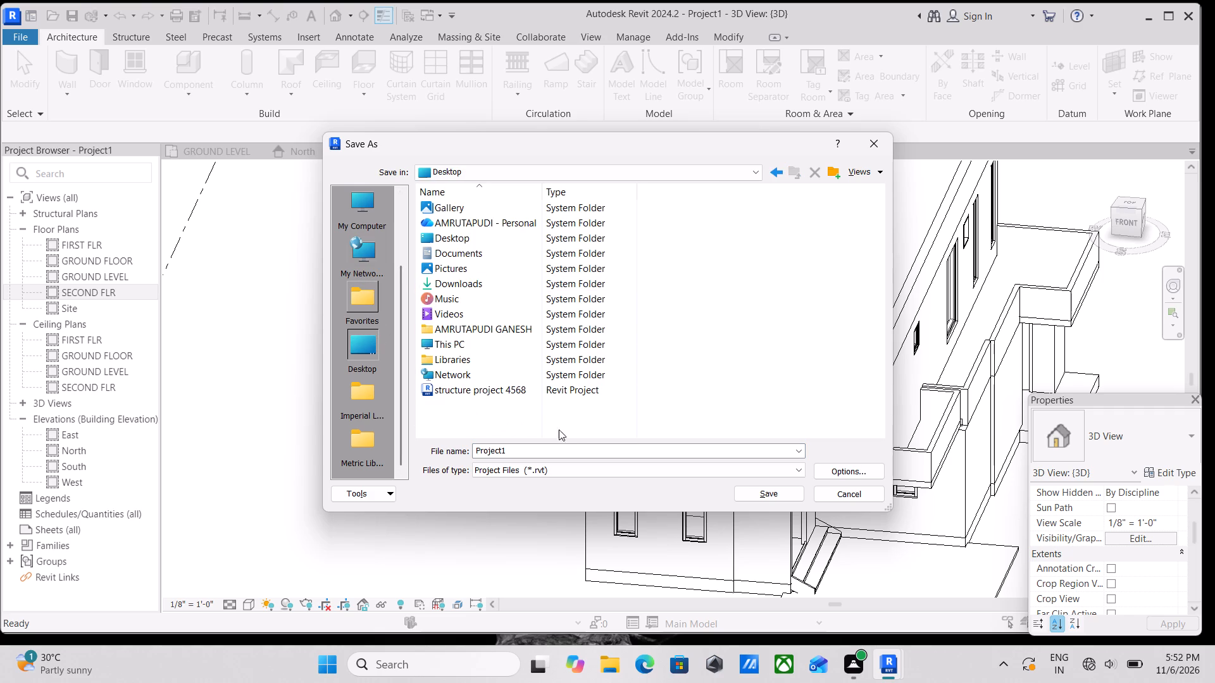
Name the project file STRUCTURAL PROJECT 22234 and save it on the Desktop as a Revit project.
left_click(571, 449)
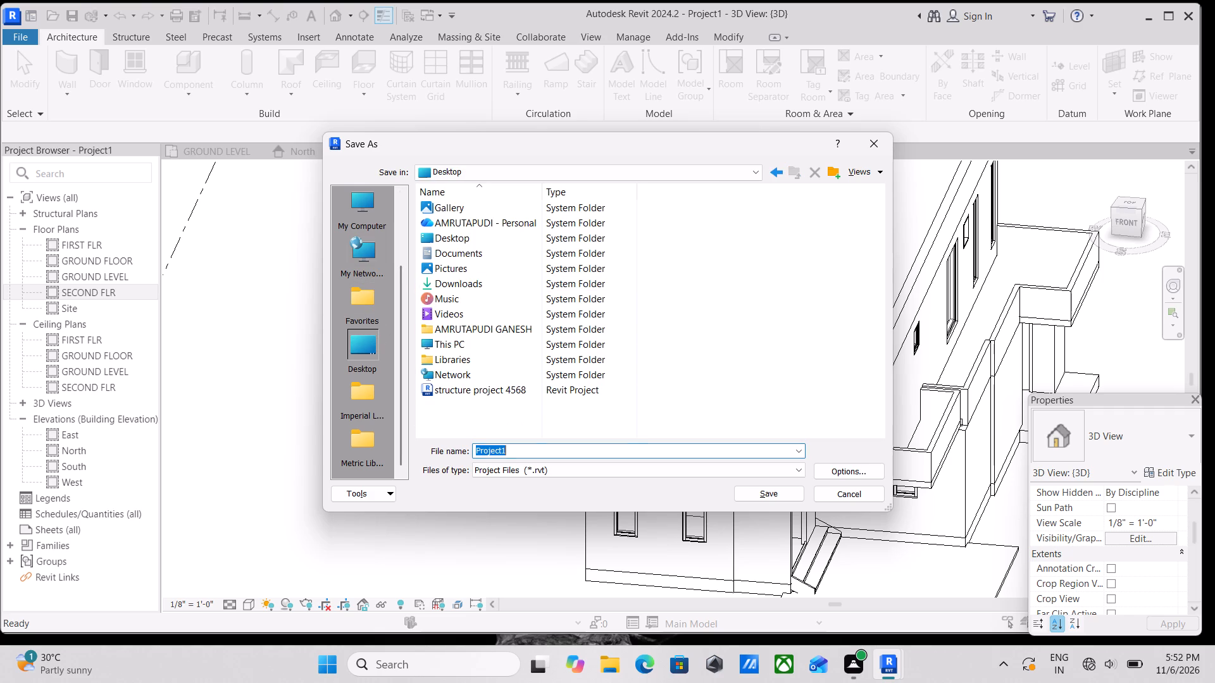
key("BackSpace")
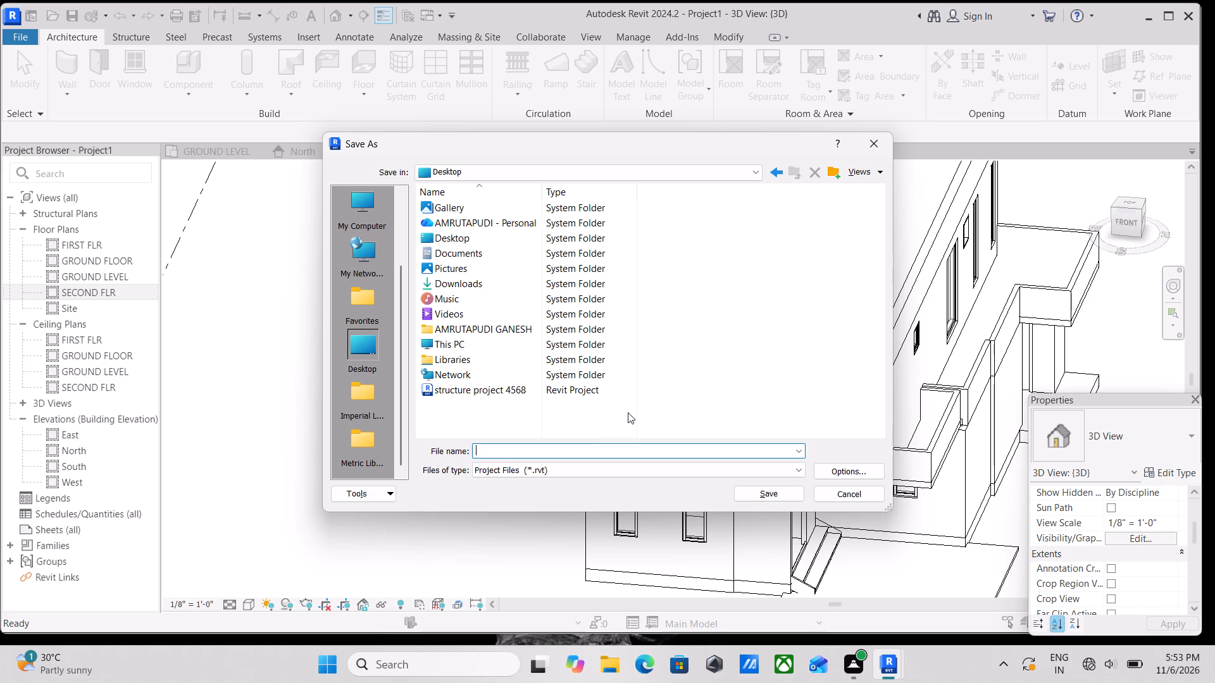
type("STR")
type("UC")
type("TUR")
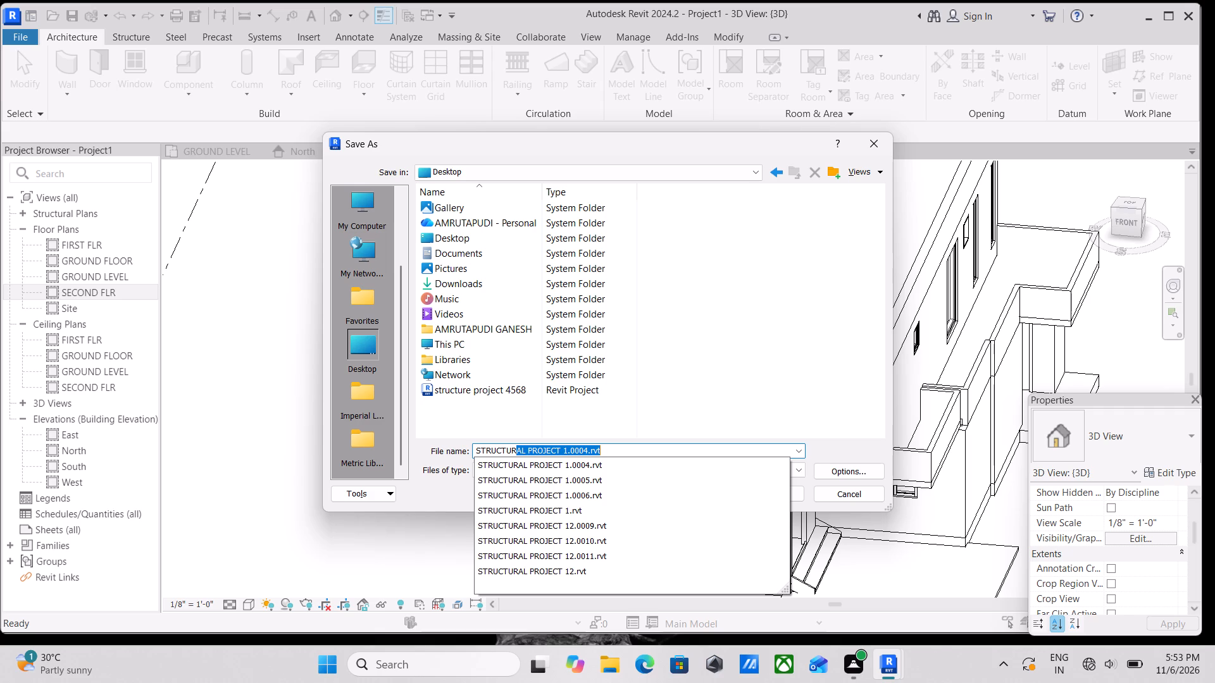
type("AL")
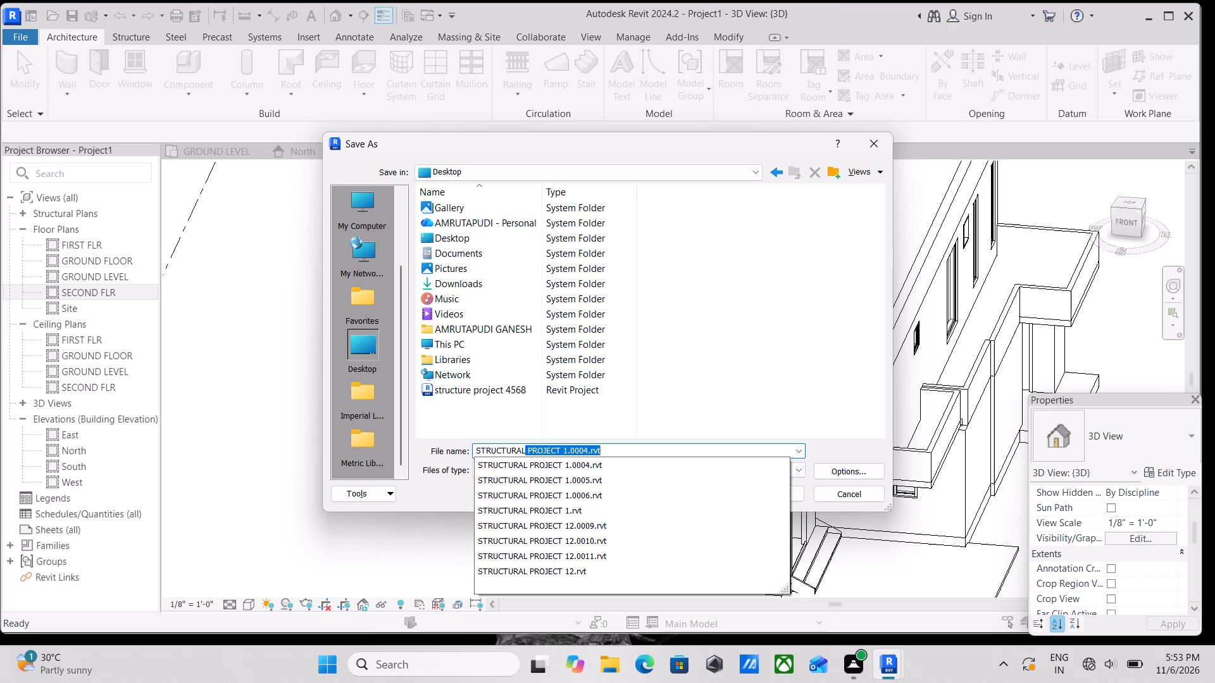
key("BackSpace")
key("BackSpace")
key("BackSpace")
key("BackSpace")
key("BackSpace")
key("BackSpace")
key("BackSpace")
key("BackSpace")
key("BackSpace")
key("BackSpace")
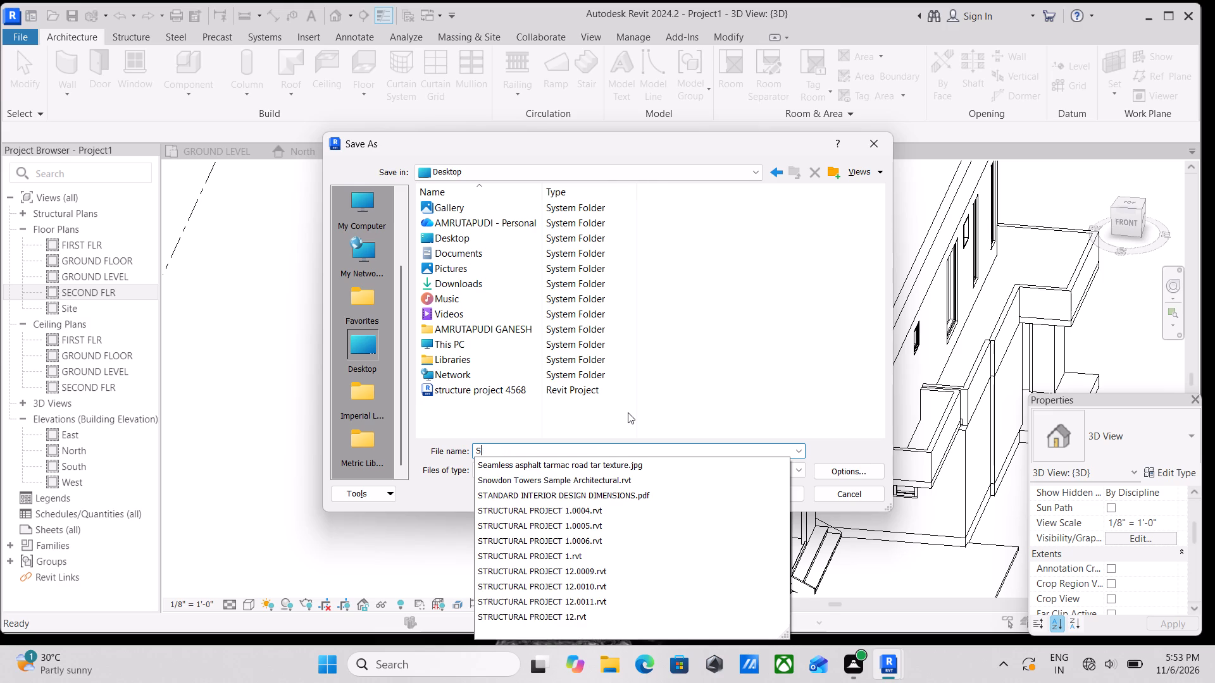
type("TRUCTUR")
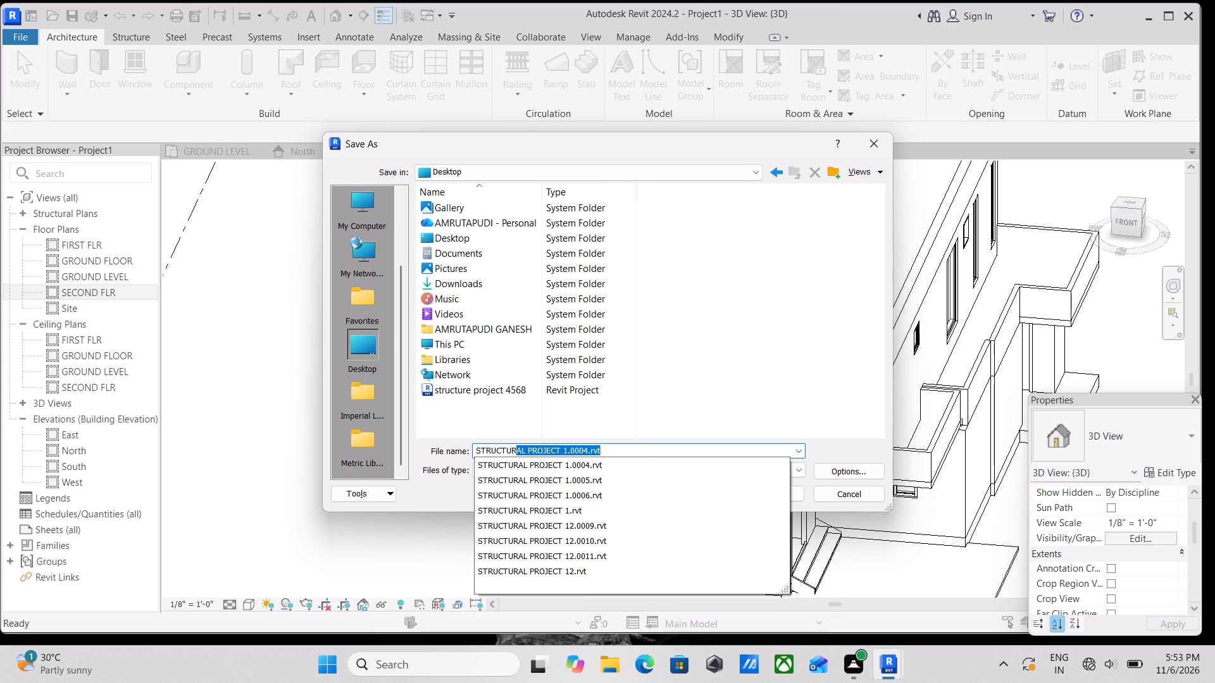
type("AL")
key("space")
type("PROJECT")
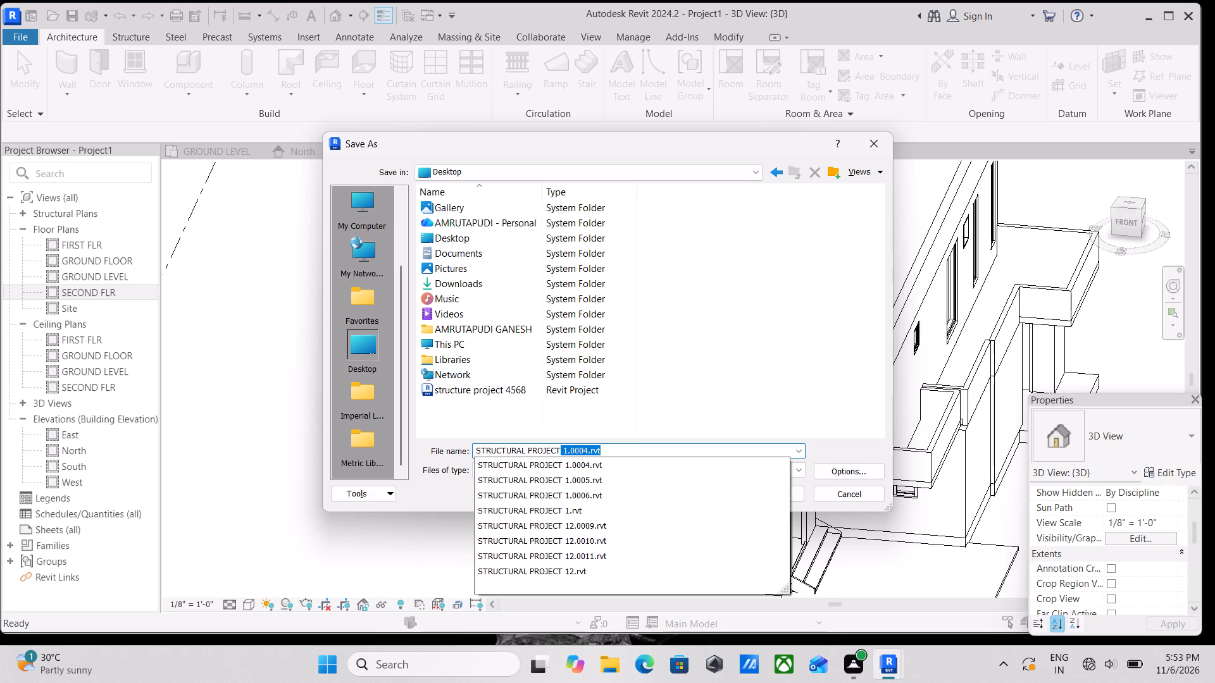
key("space")
type("22234")
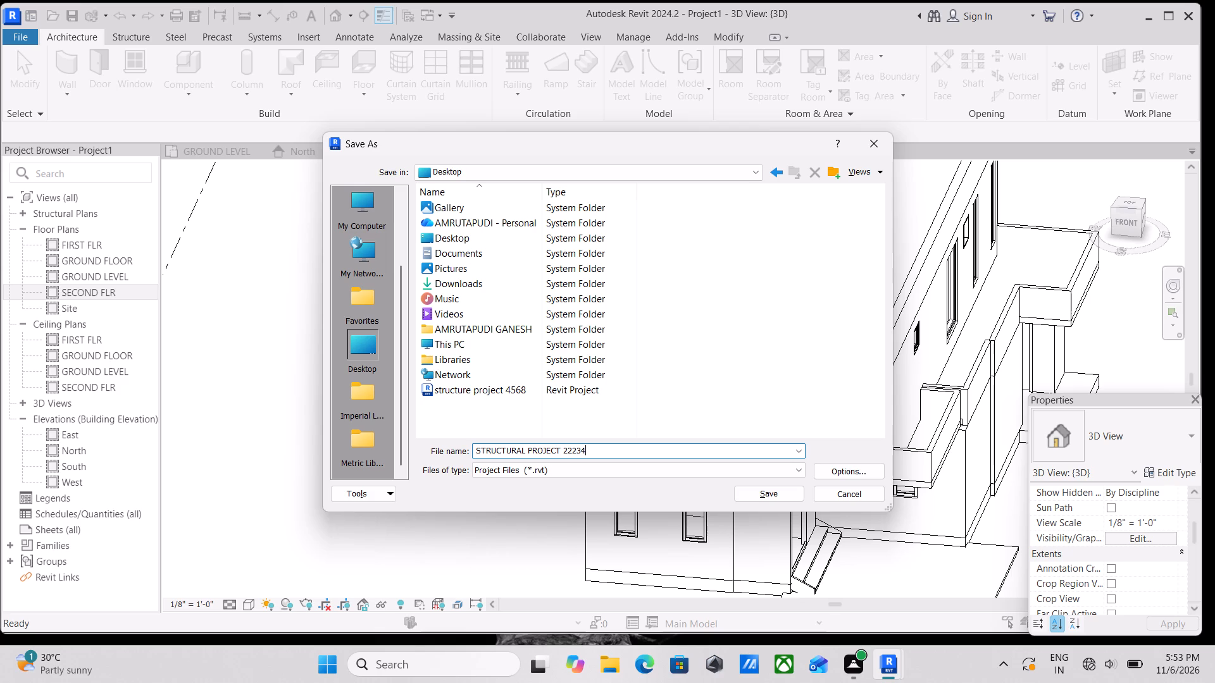
left_click(786, 496)
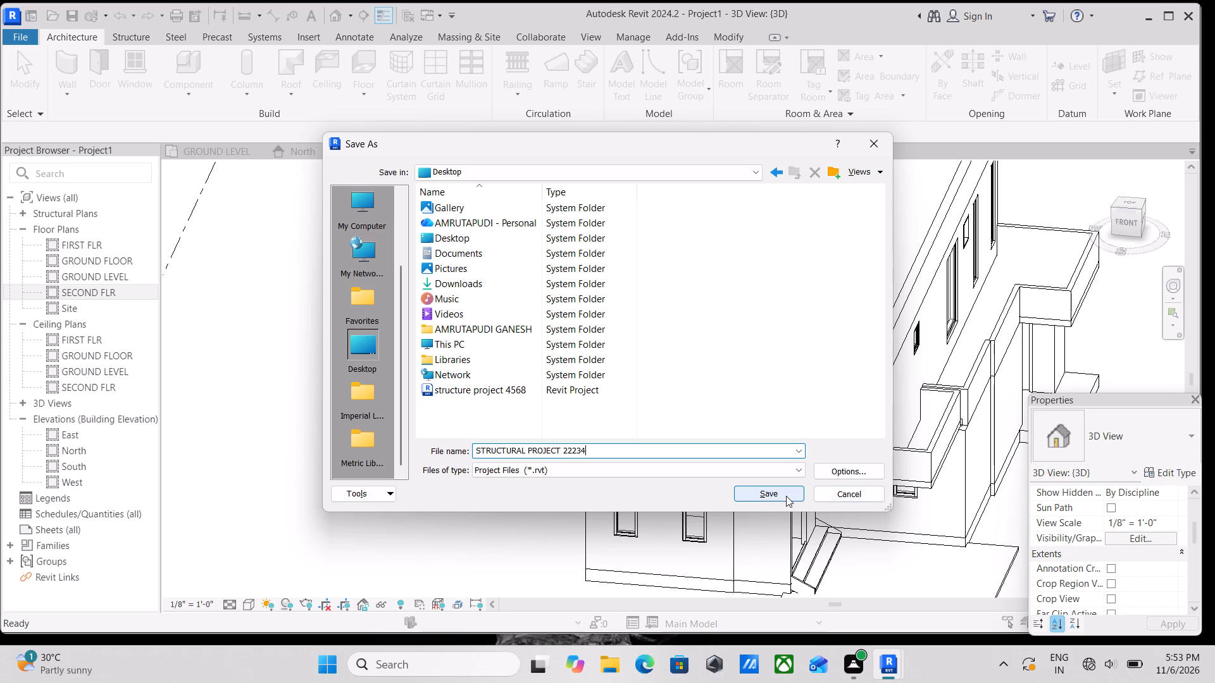
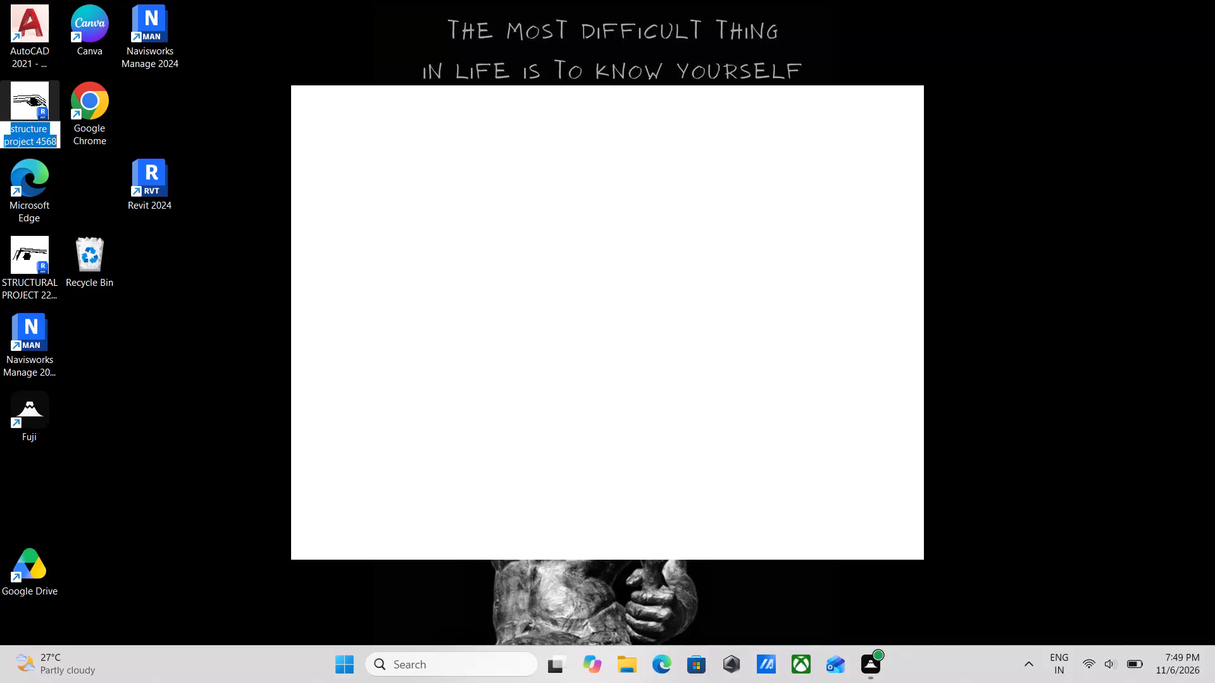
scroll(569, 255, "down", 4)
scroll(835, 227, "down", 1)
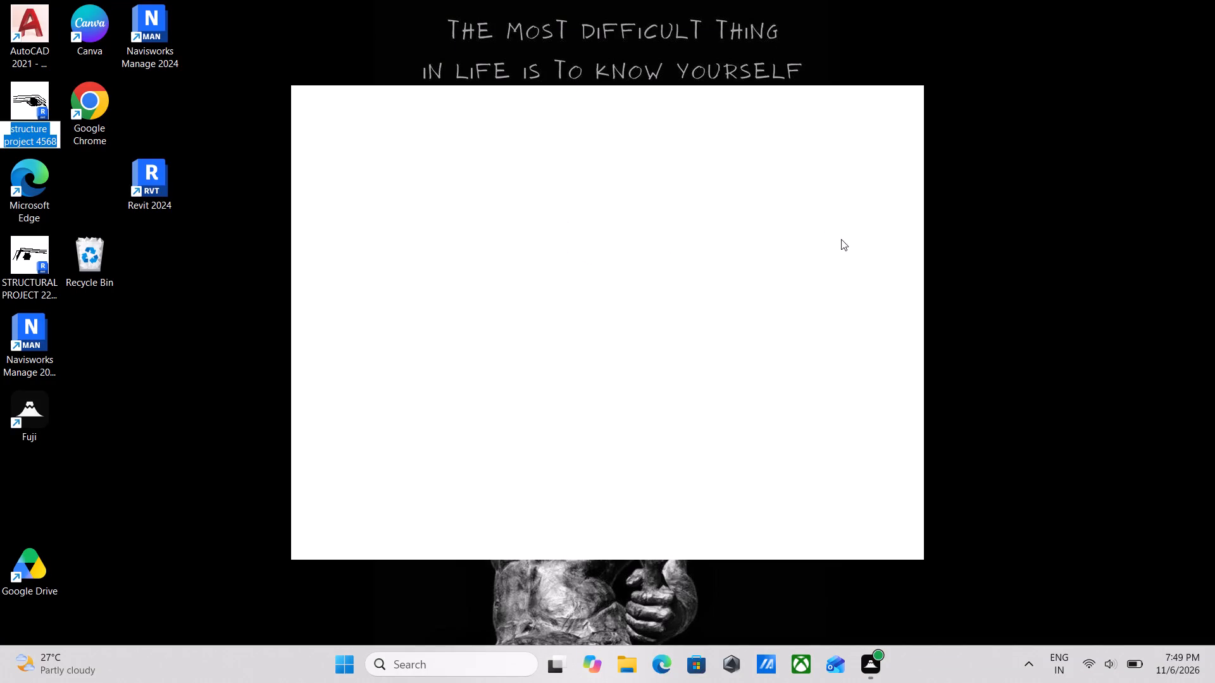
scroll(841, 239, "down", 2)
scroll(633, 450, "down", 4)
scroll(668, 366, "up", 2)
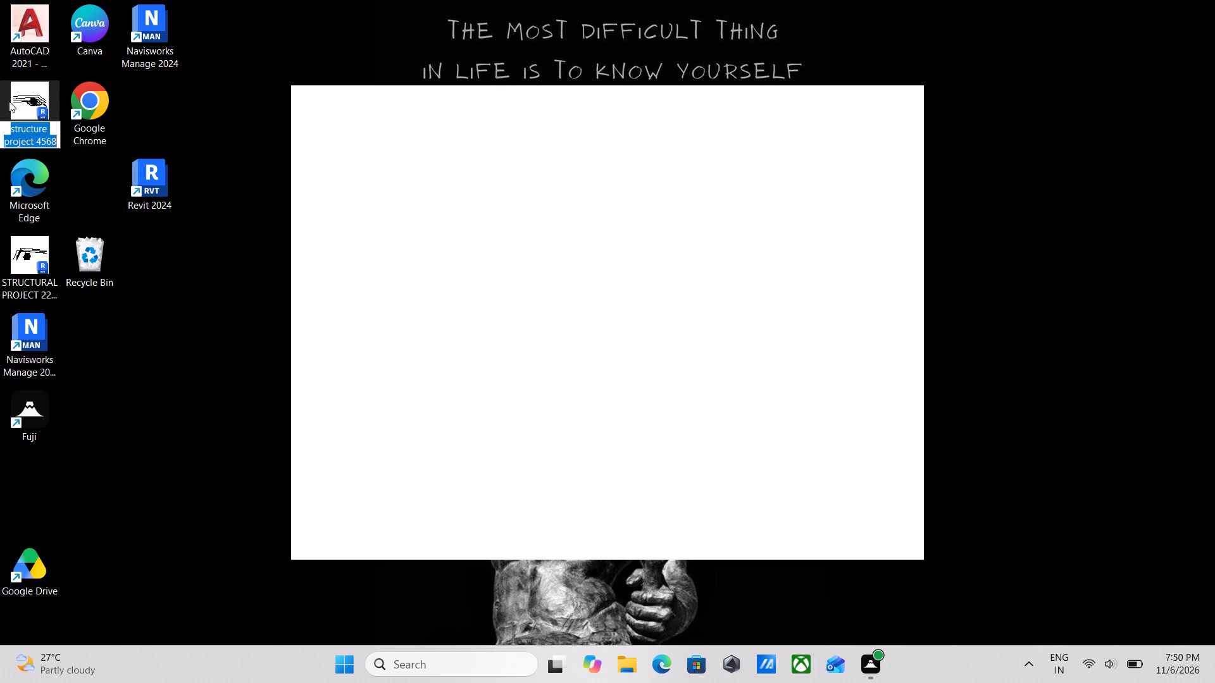
Open the Revit project file structure project 4568 from the desktop.
triple_click(23, 93)
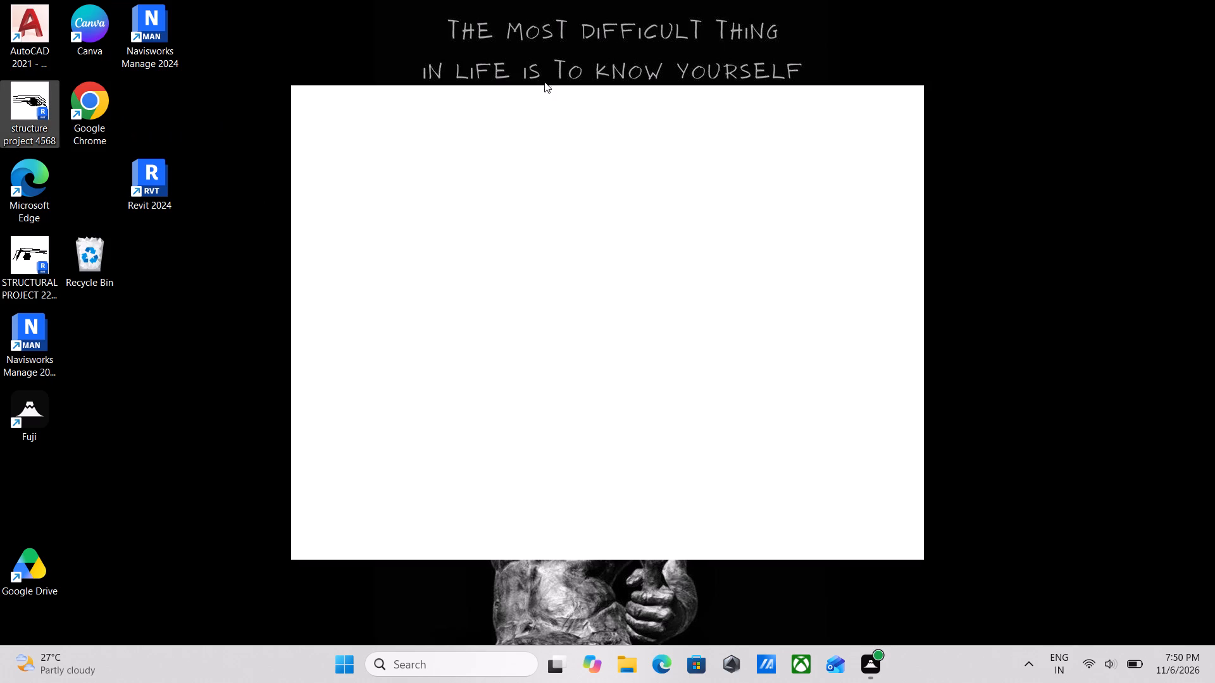
scroll(636, 152, "down", 1)
scroll(678, 192, "down", 2)
scroll(796, 317, "down", 1)
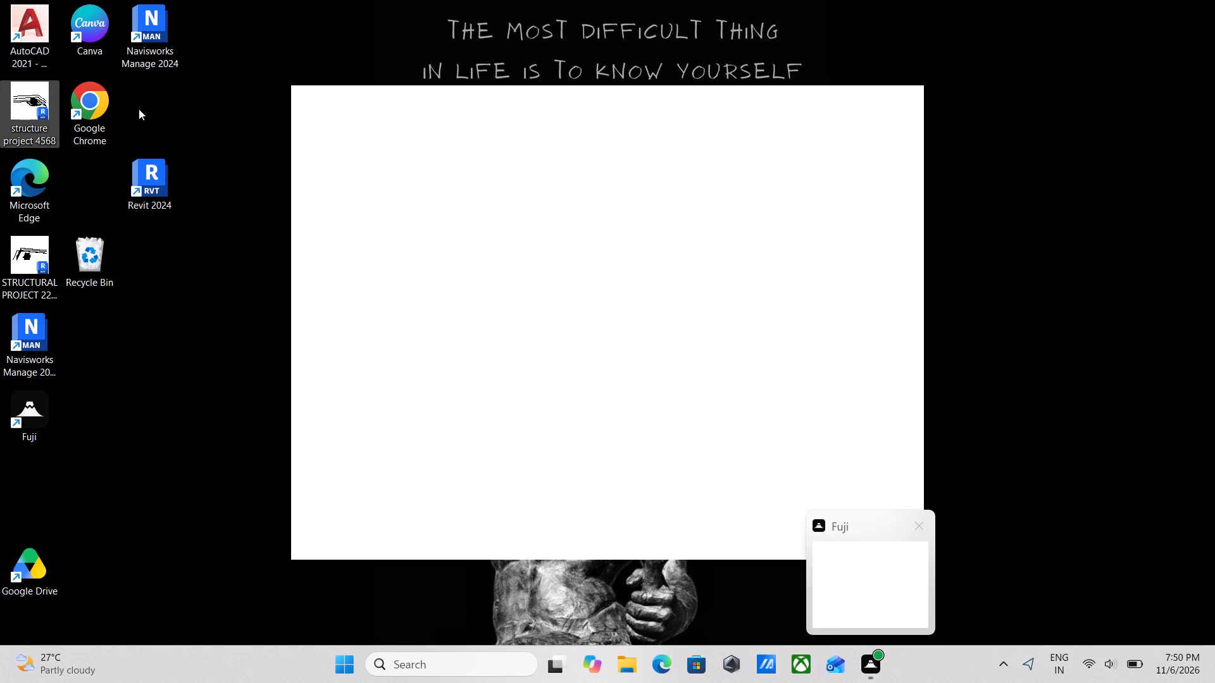
double_click(25, 92)
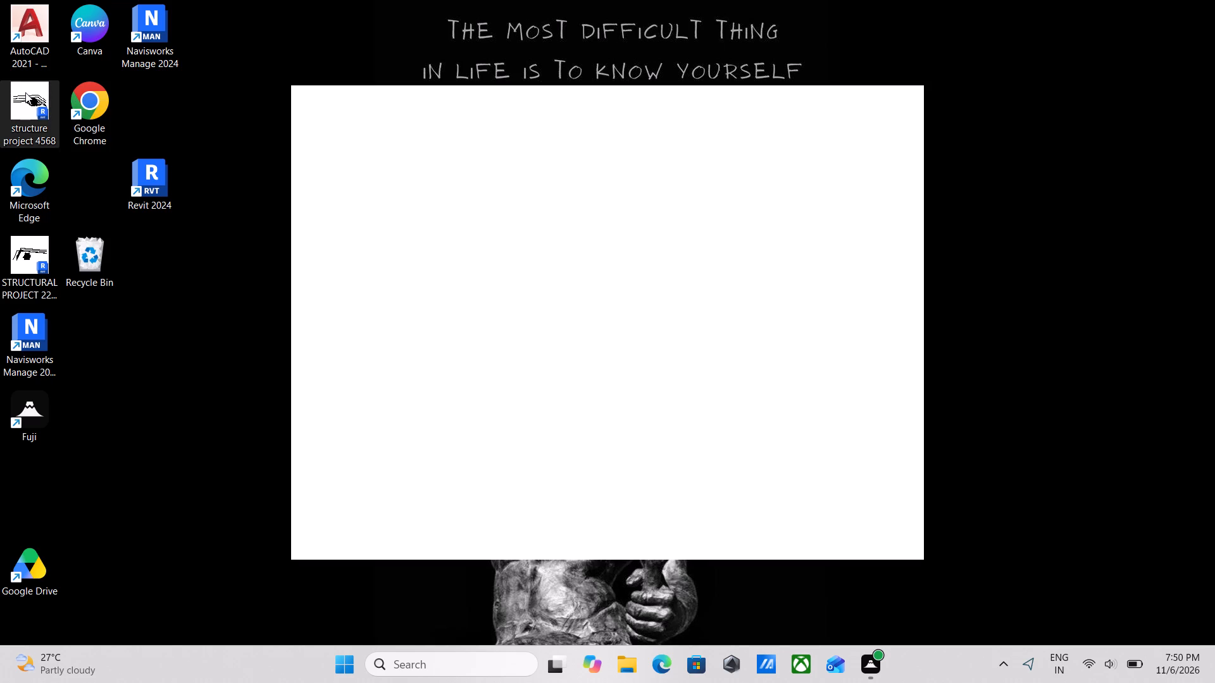
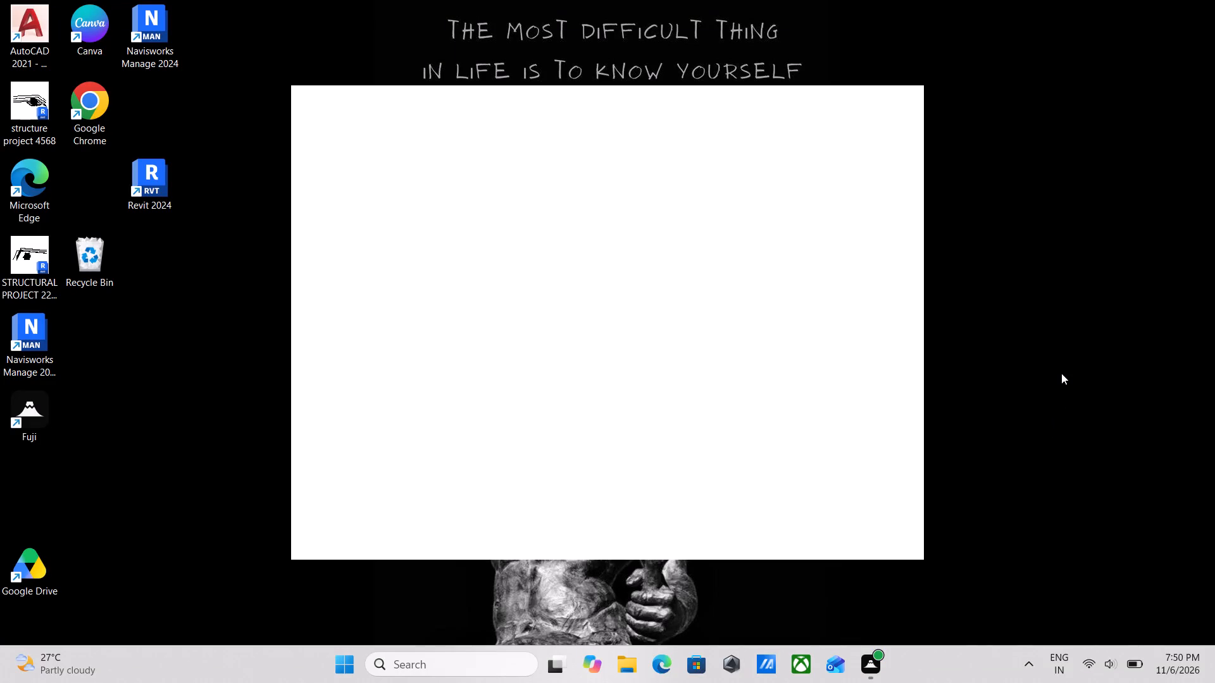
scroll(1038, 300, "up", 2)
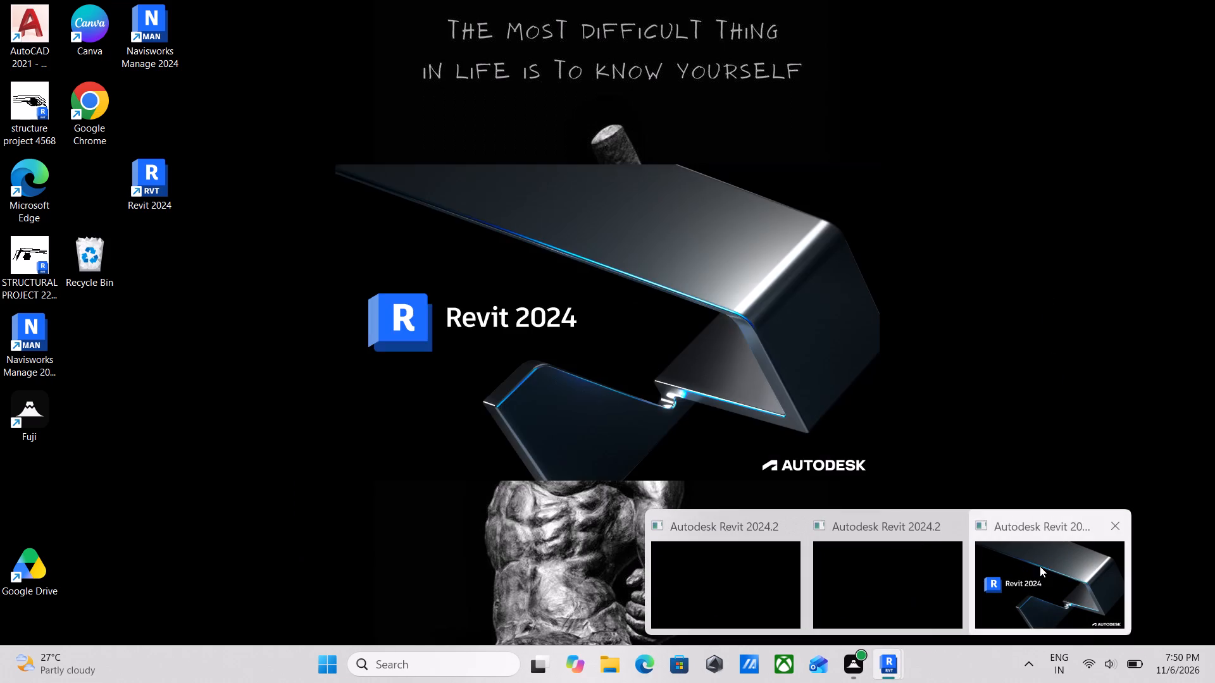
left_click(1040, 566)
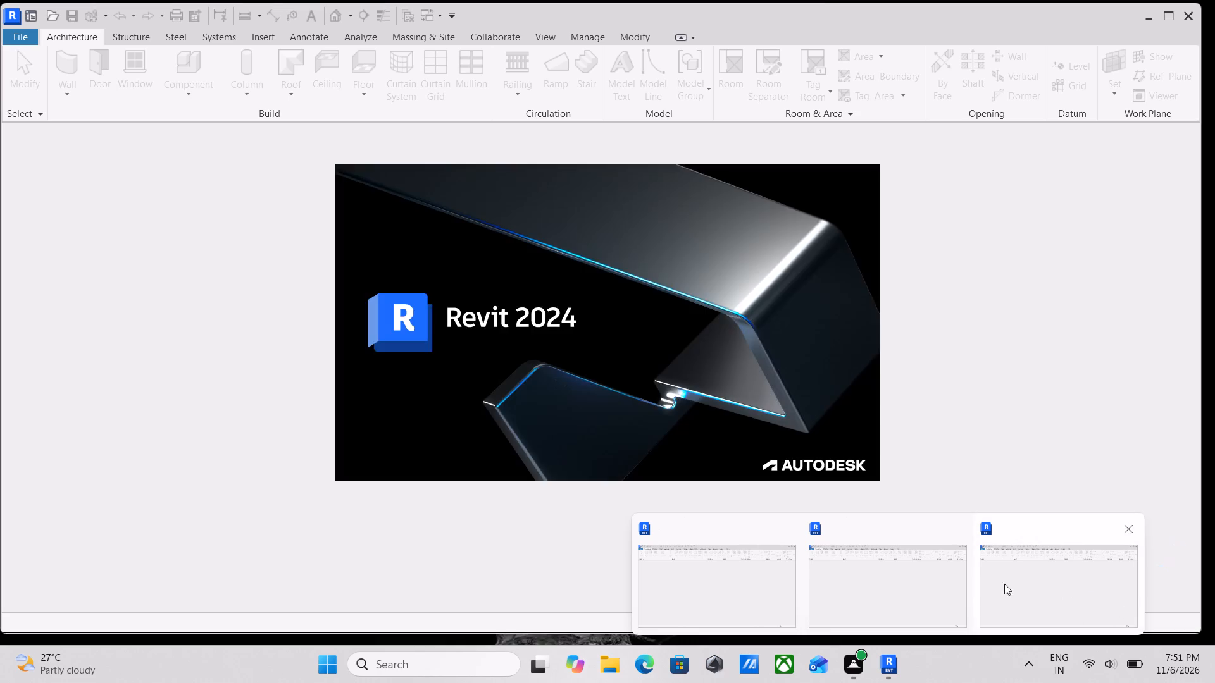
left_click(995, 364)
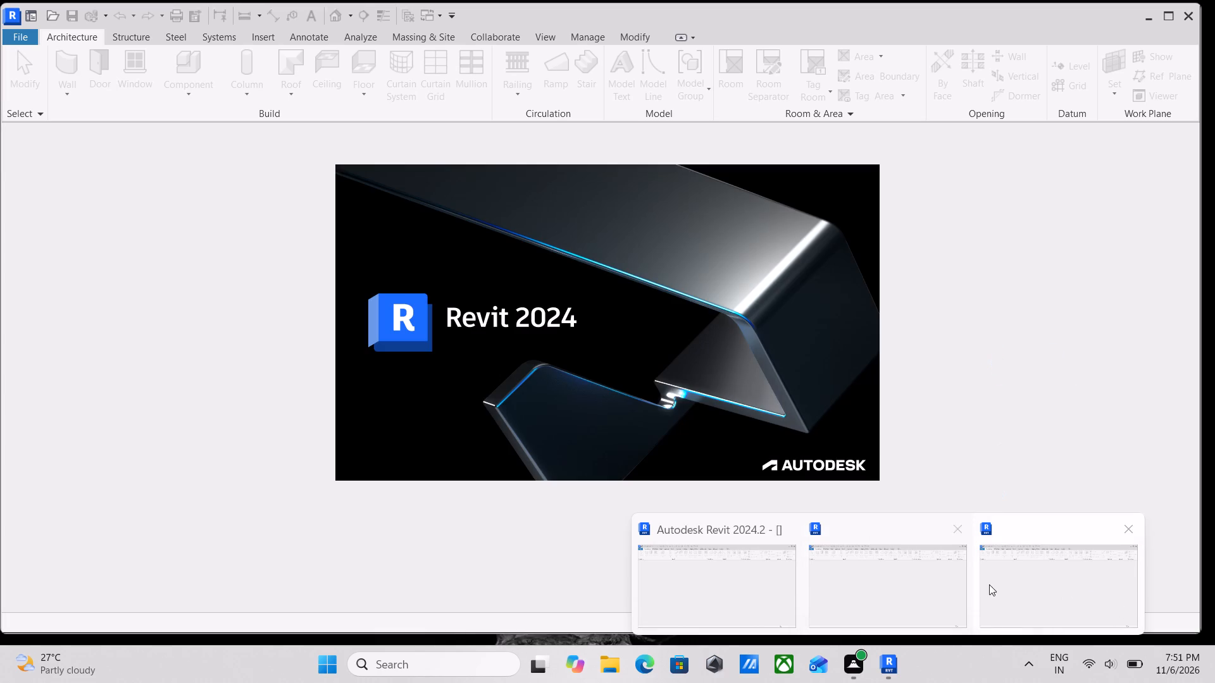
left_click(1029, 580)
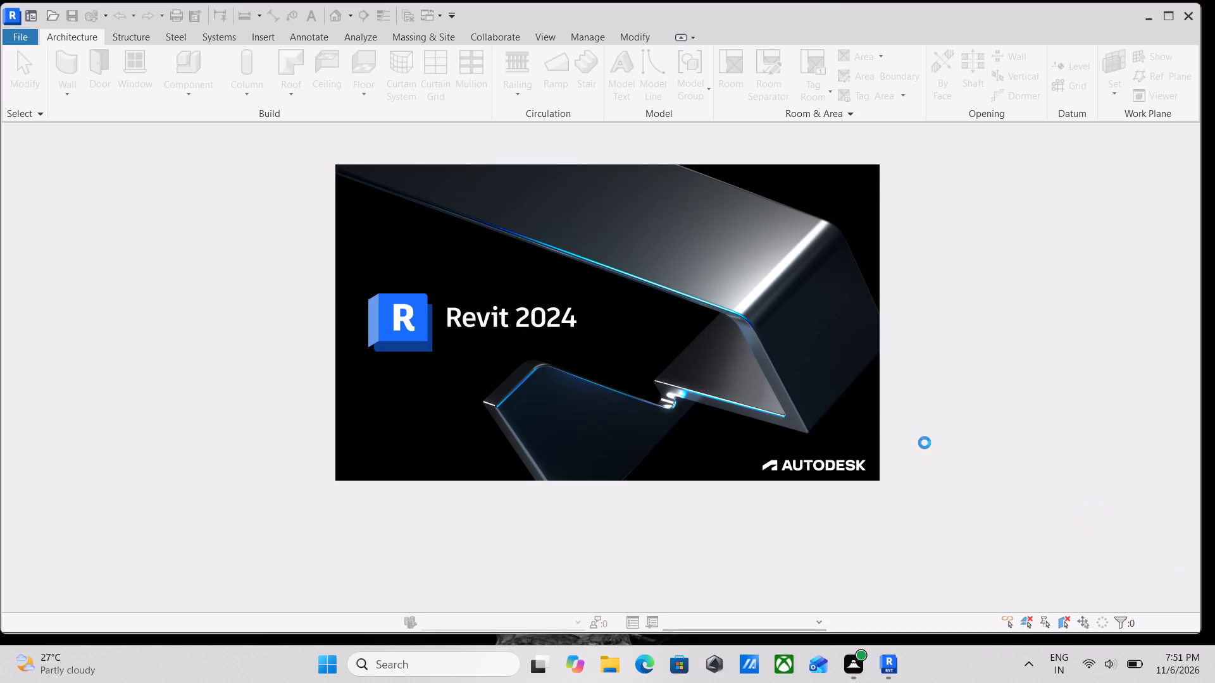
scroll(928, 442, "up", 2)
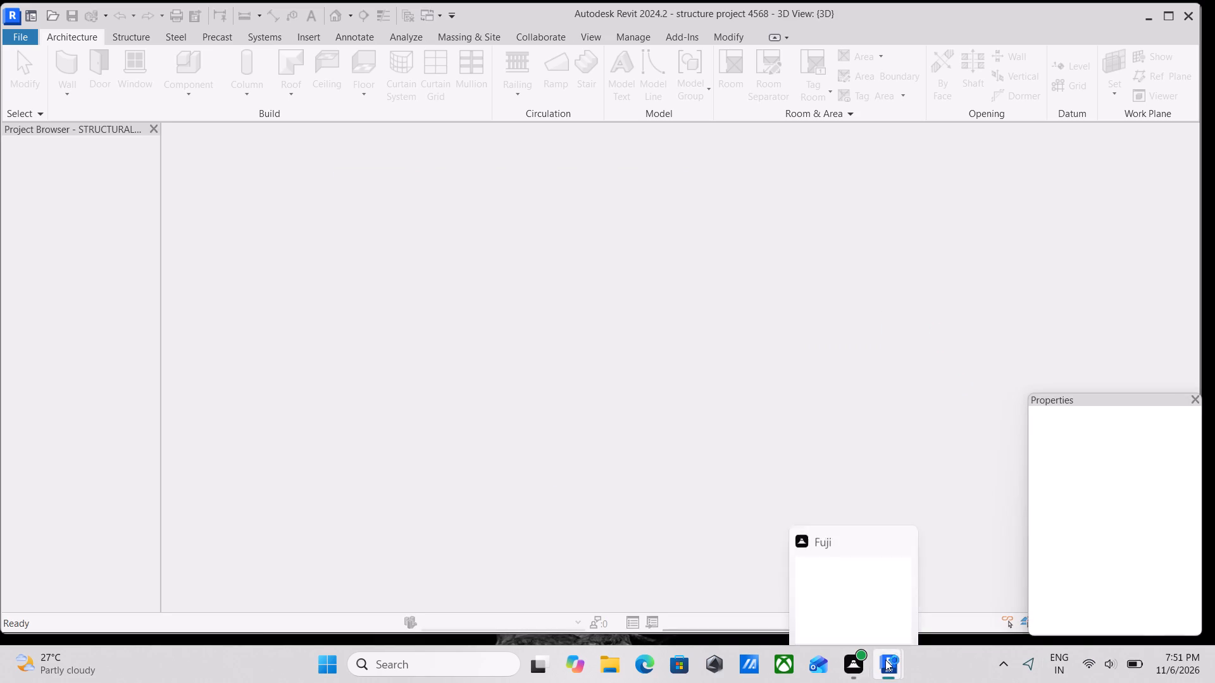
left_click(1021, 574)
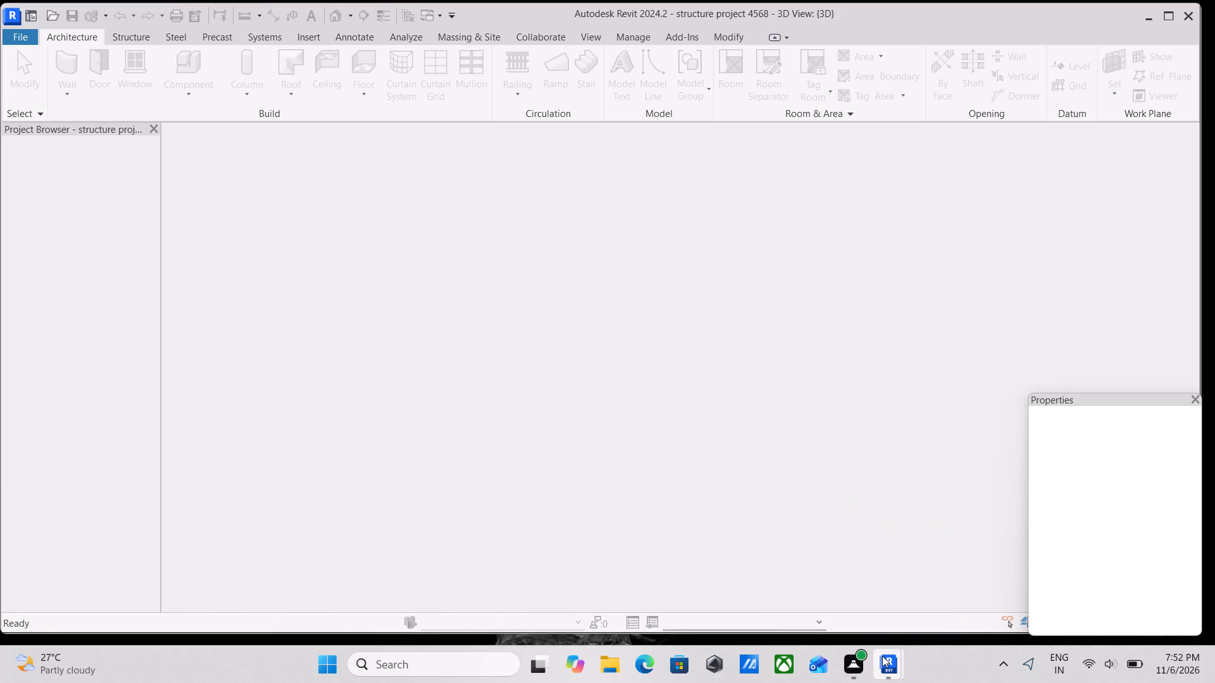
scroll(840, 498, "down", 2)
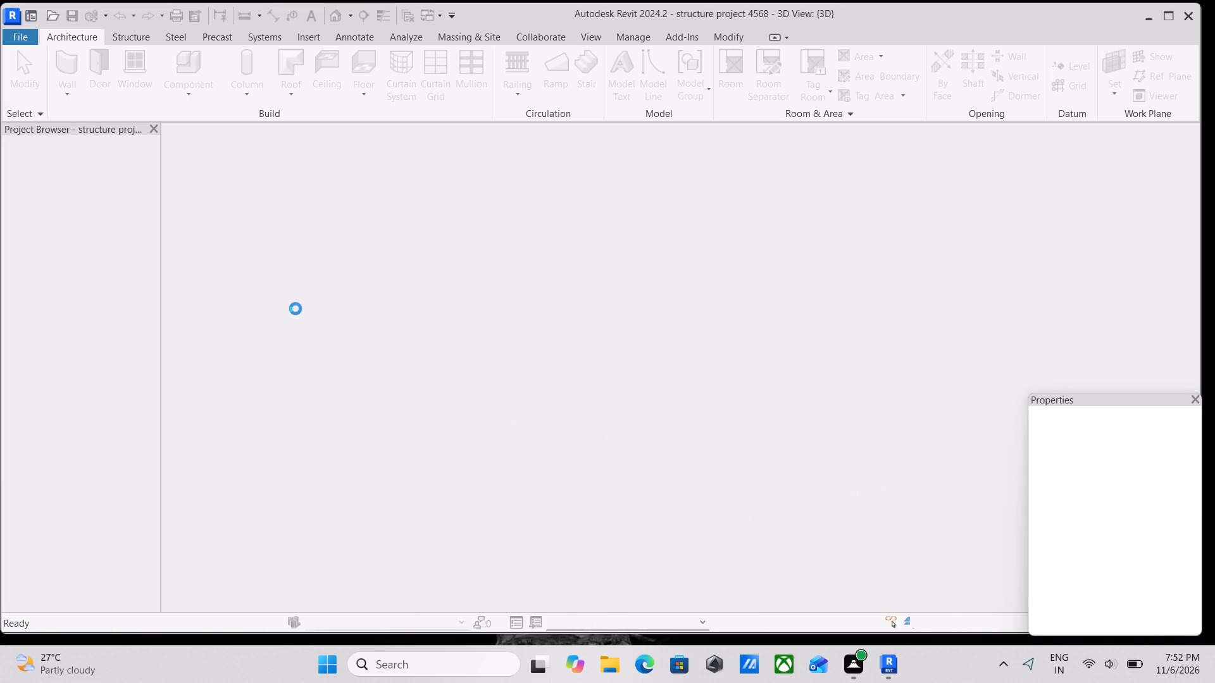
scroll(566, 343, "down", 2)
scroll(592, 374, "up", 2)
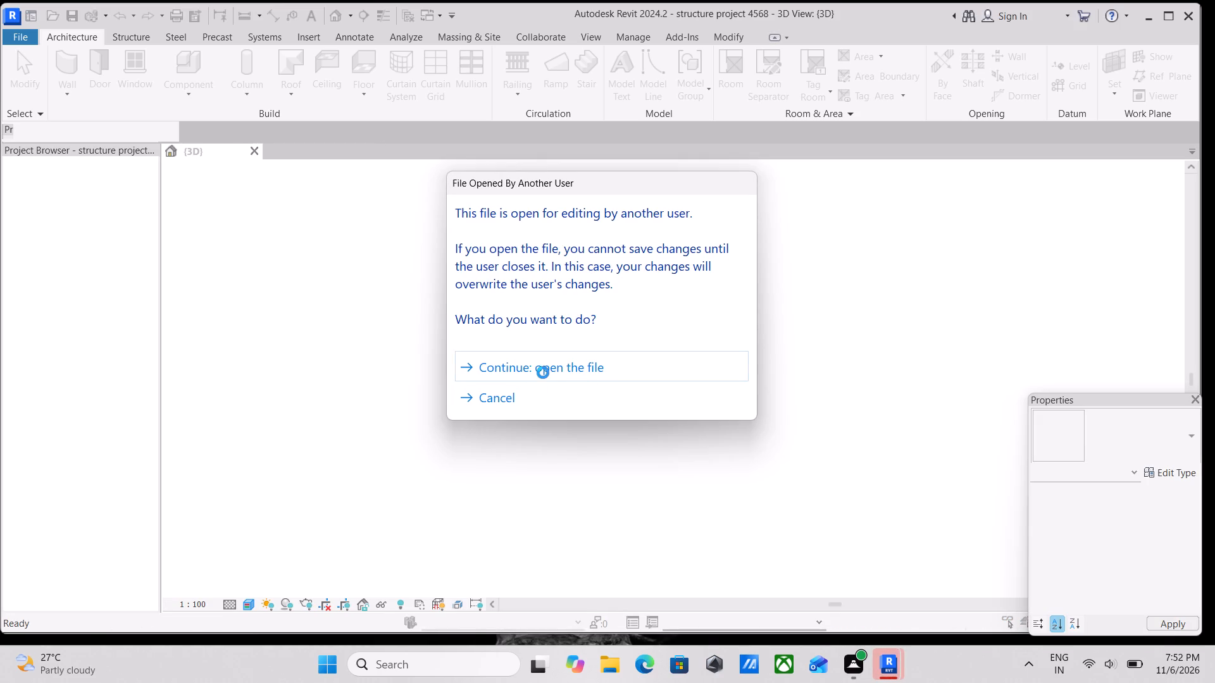
Choose to continue opening structure project 4568 even though the file is already open for editing.
left_click(543, 372)
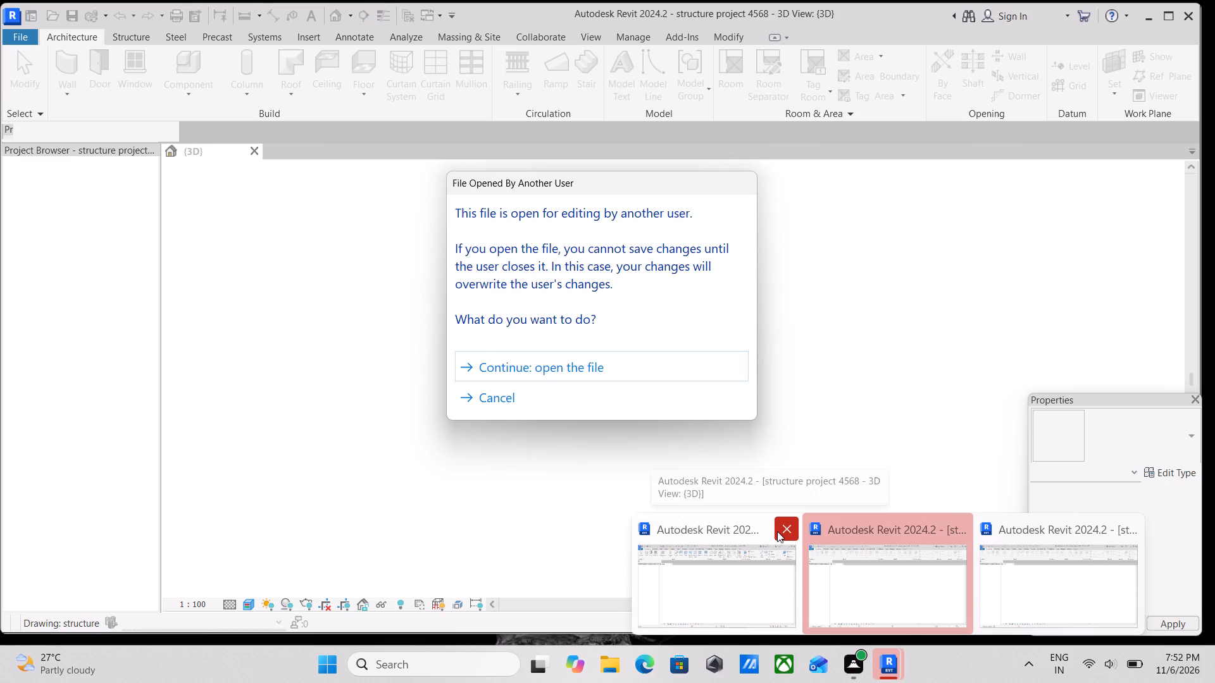
Cancel opening structure project 4568 in the duplicate Revit sessions that ask about the file being in use.
left_click(778, 531)
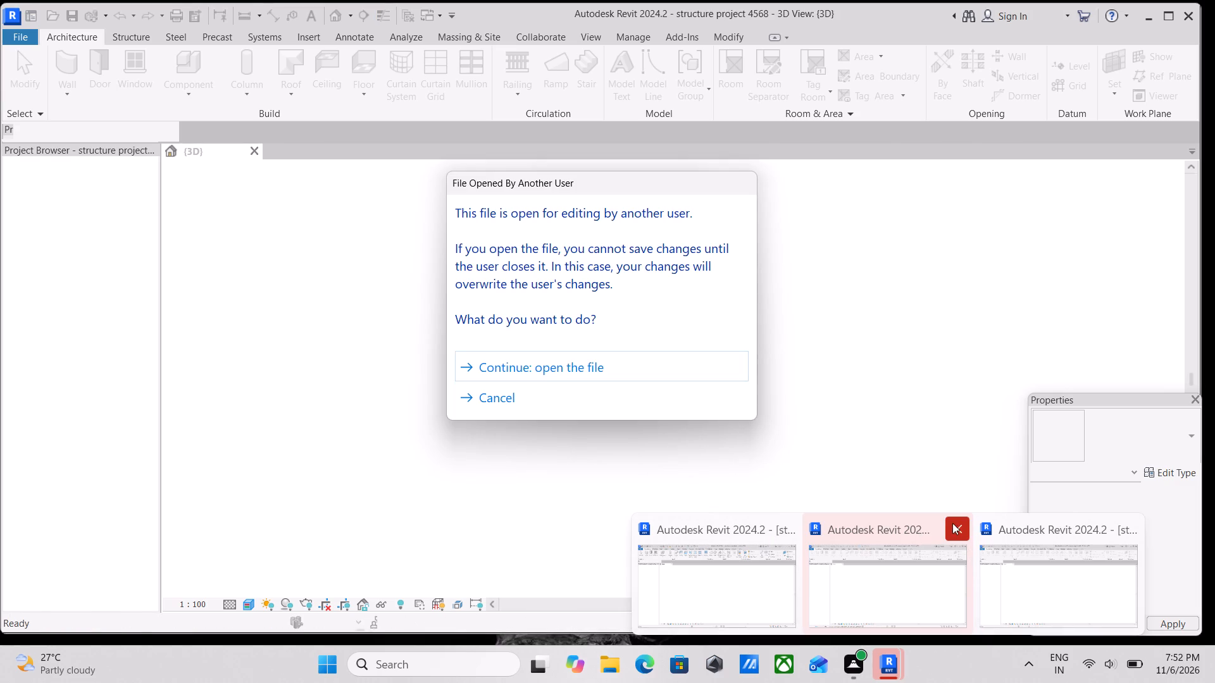
left_click(959, 531)
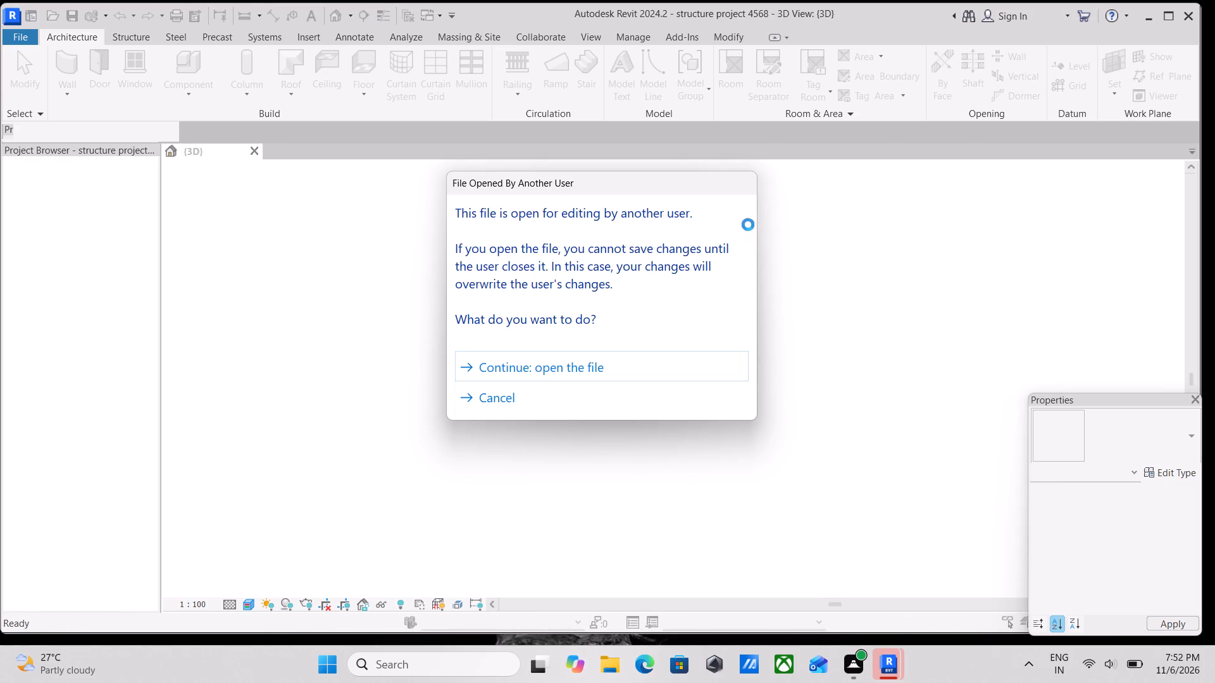
left_click(486, 398)
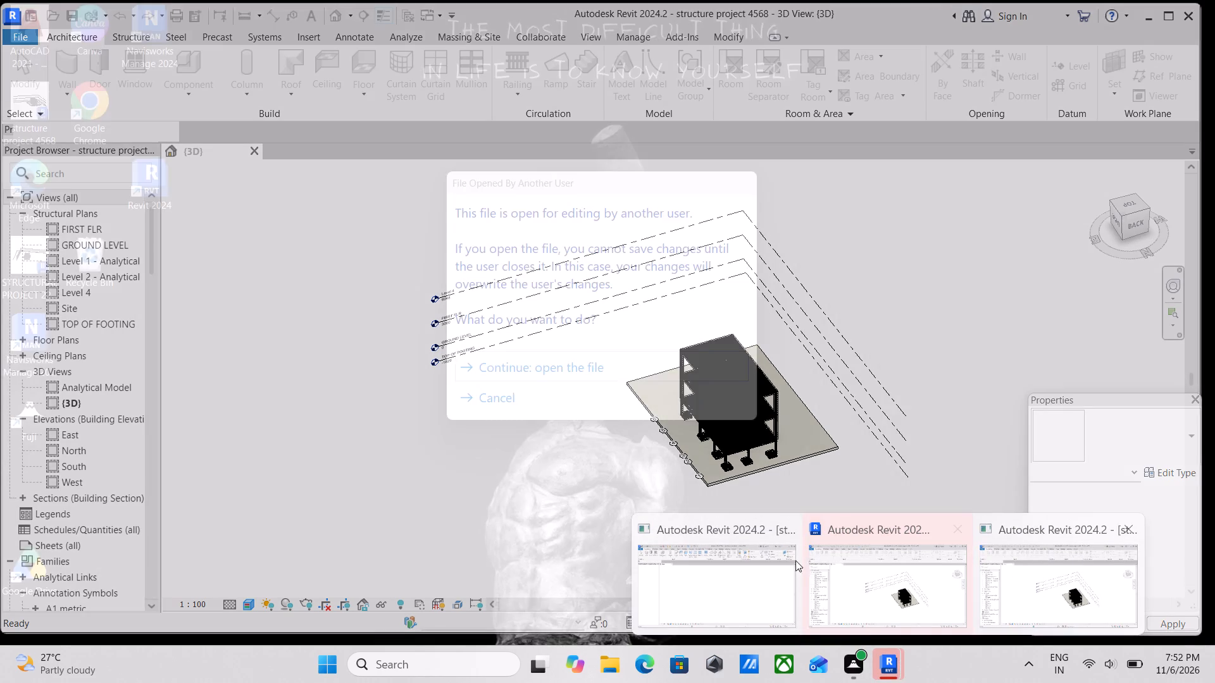
left_click(764, 569)
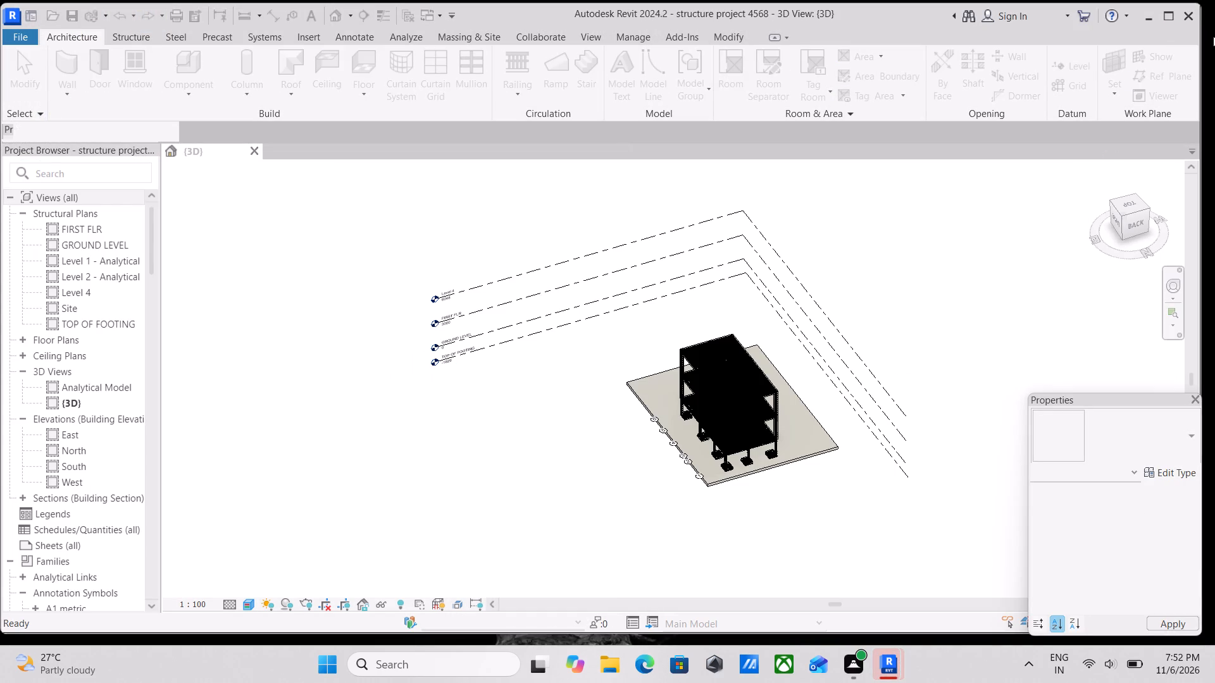
left_click(1188, 15)
left_click(1188, 15)
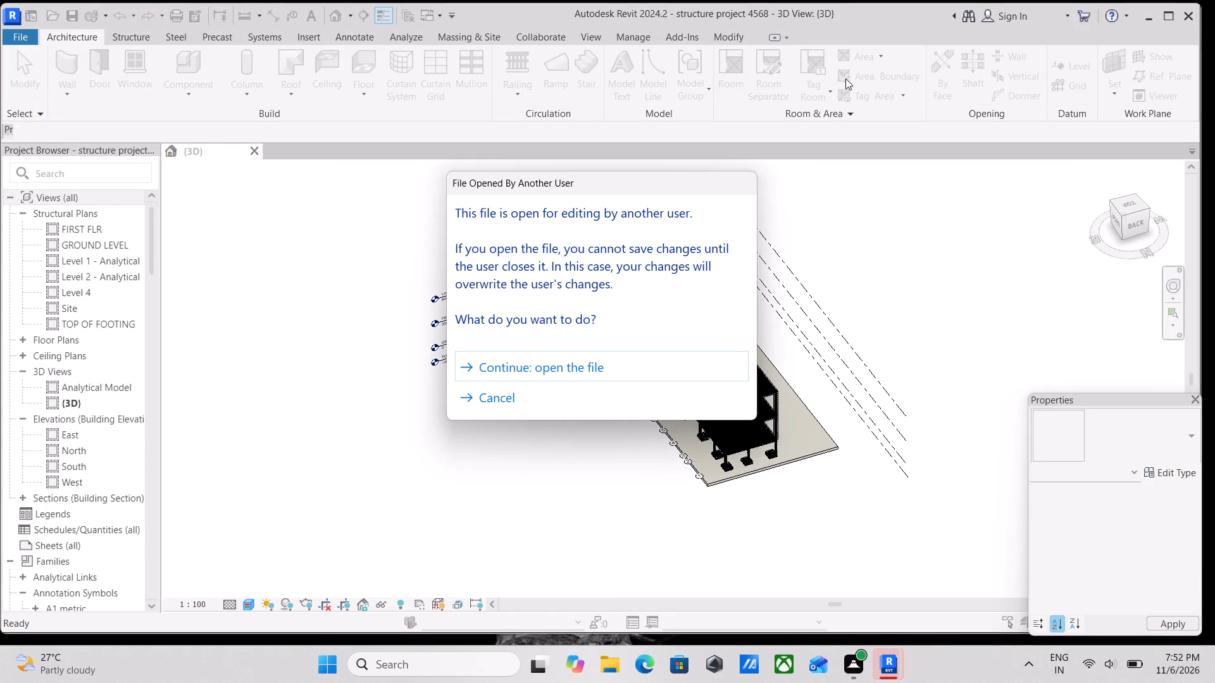
left_click_drag(468, 397, 480, 399)
left_click(480, 399)
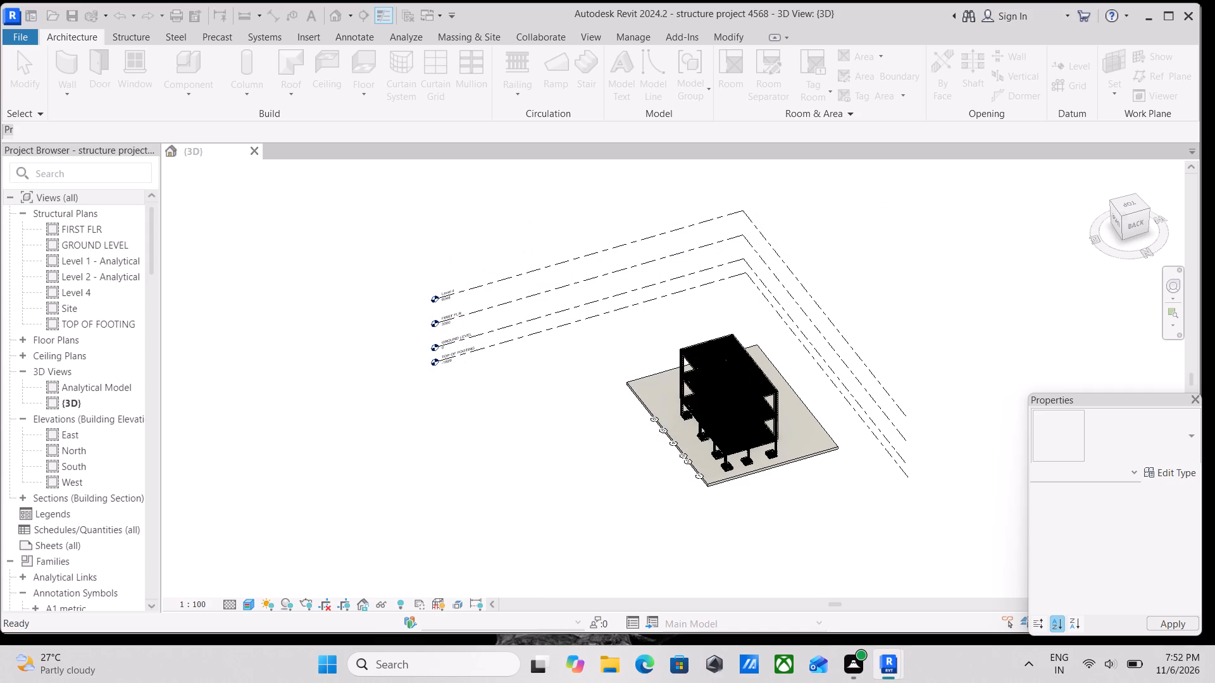
Close the surplus Revit sessions showing structure project 4568.
double_click(1189, 18)
left_click(1189, 18)
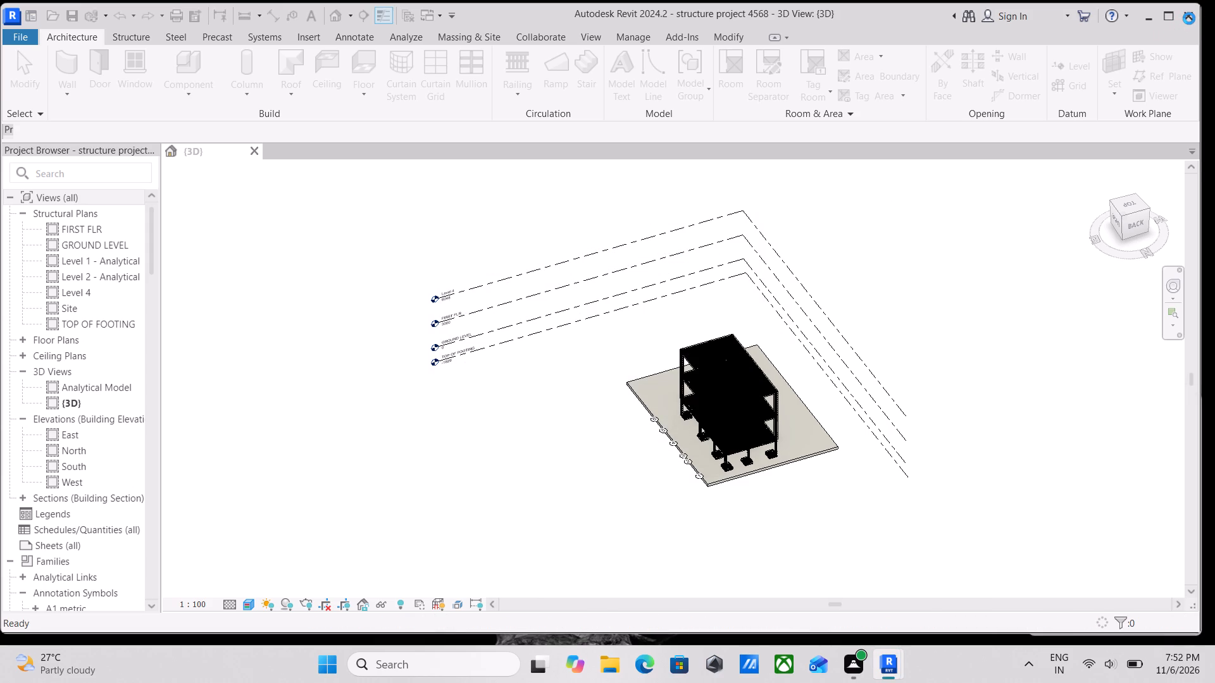
scroll(1214, 0, "down", 3)
left_click(1213, 0)
double_click(1193, 17)
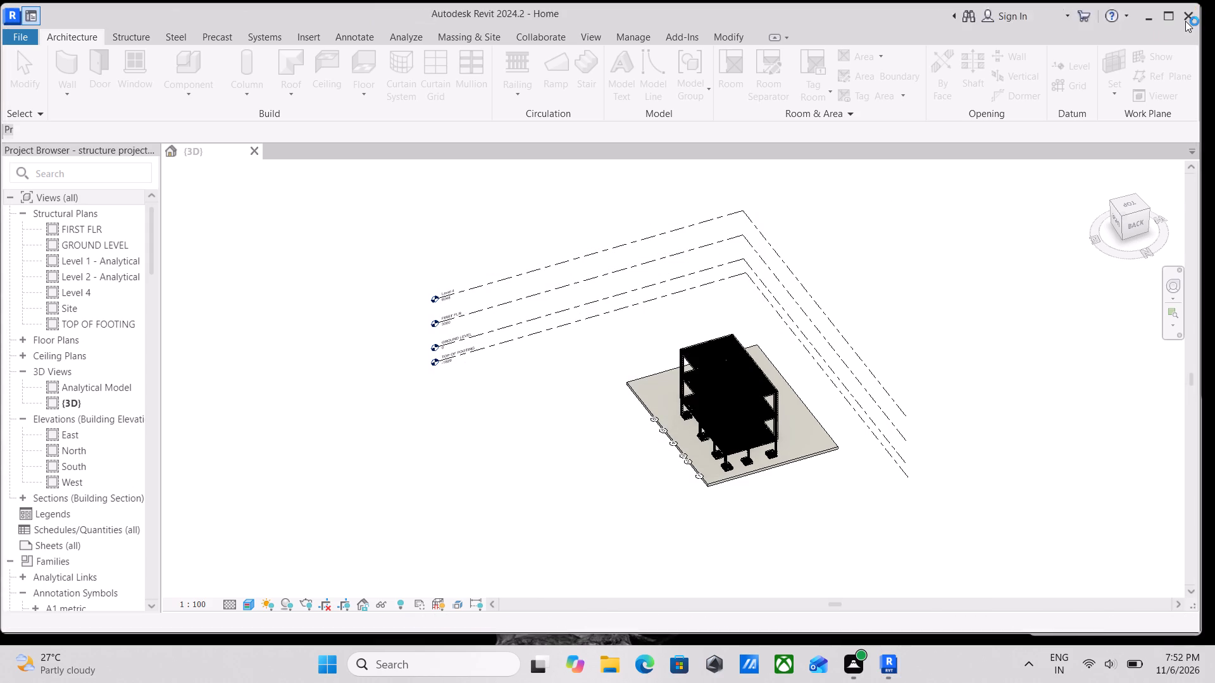
triple_click(1185, 20)
left_click(1185, 20)
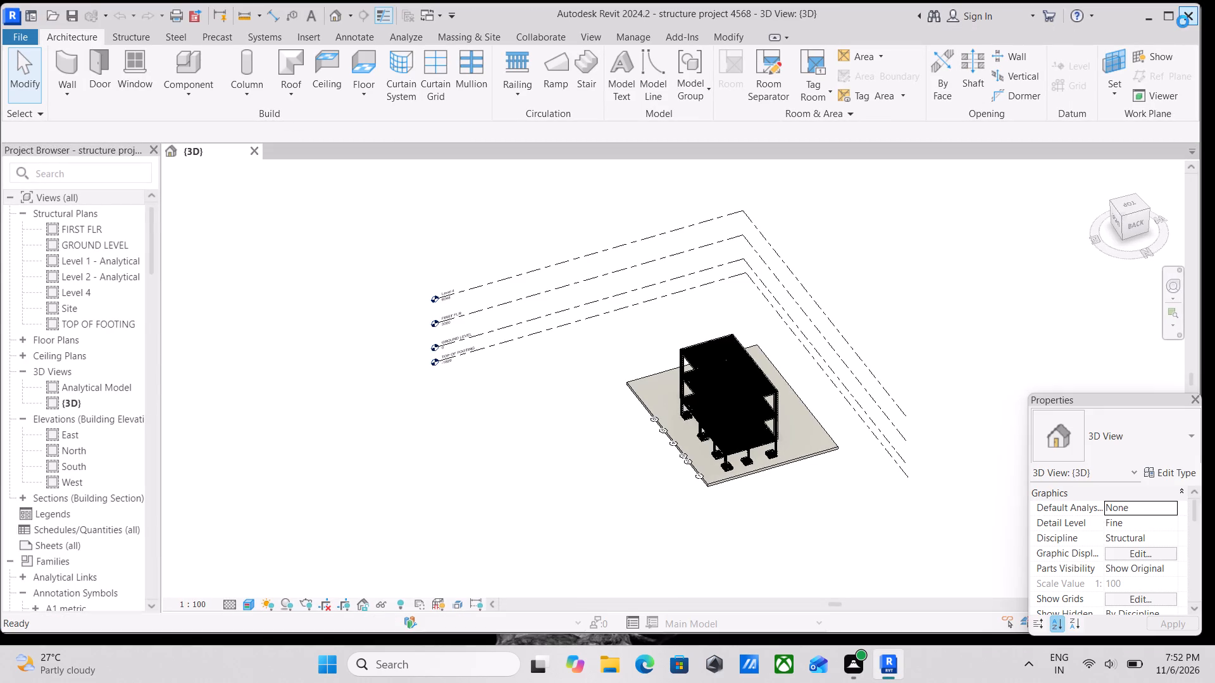
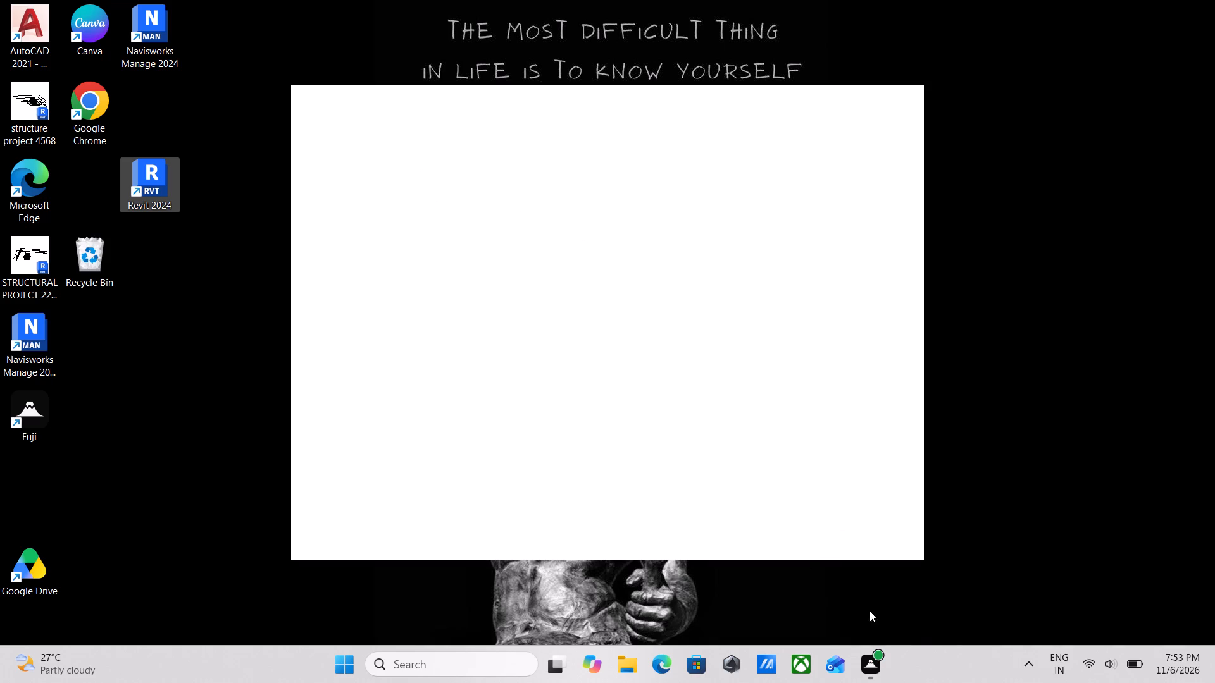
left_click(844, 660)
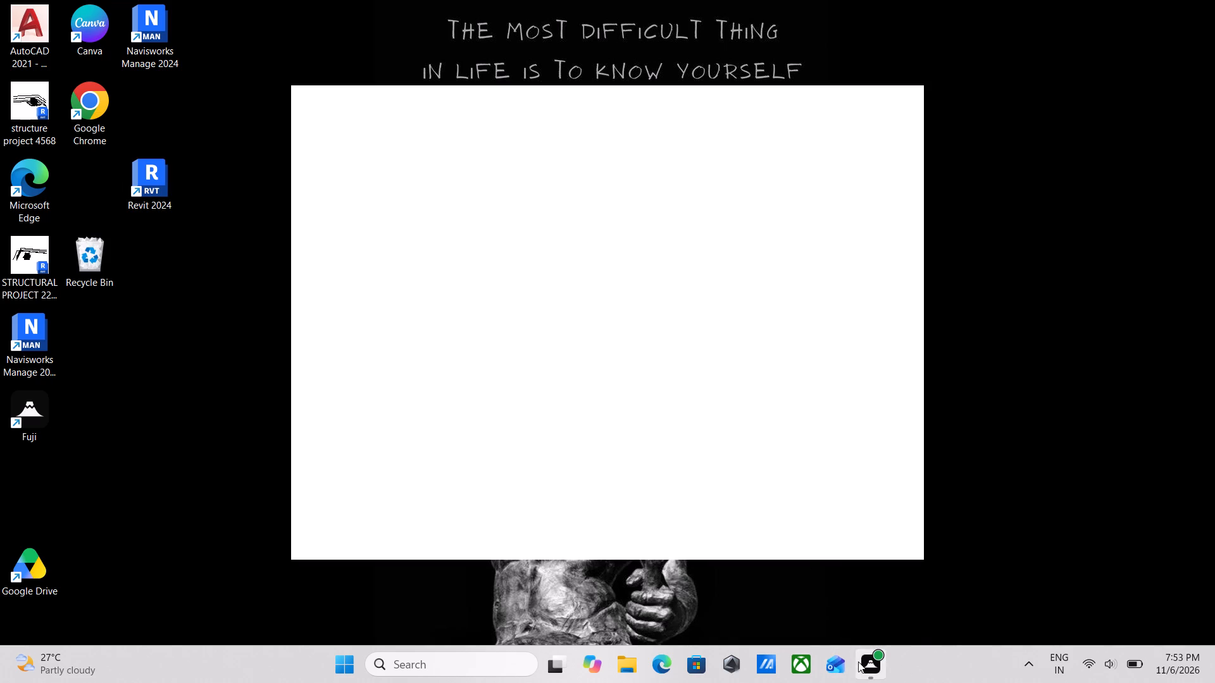
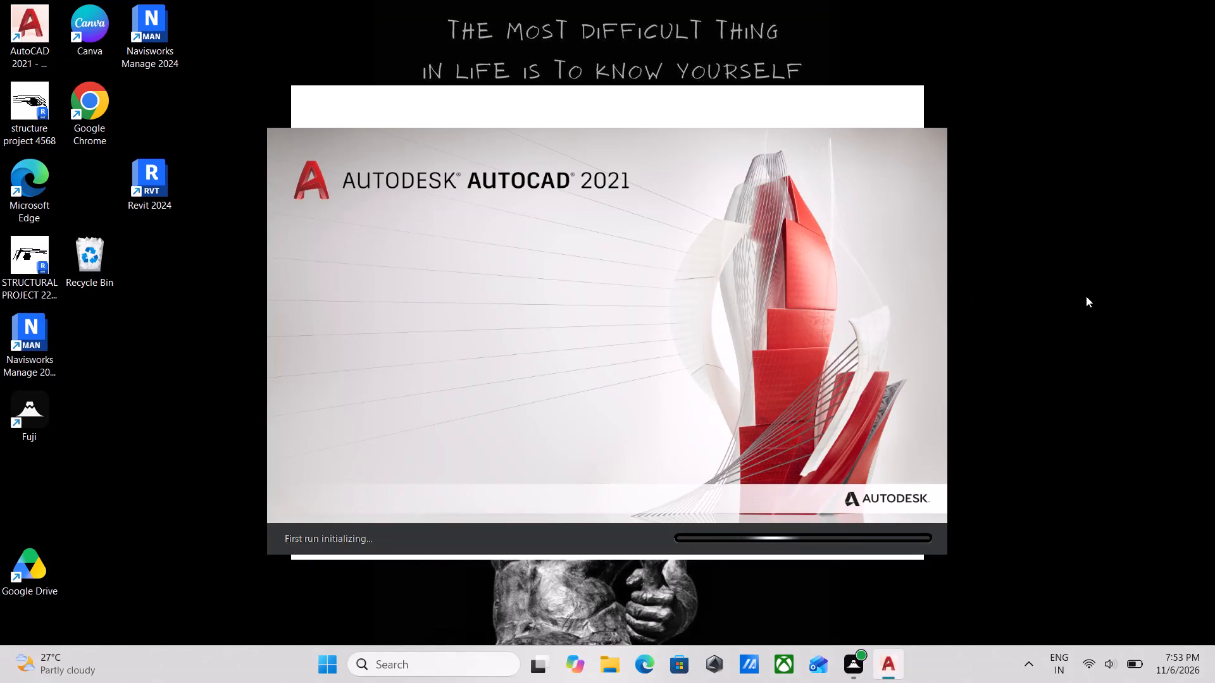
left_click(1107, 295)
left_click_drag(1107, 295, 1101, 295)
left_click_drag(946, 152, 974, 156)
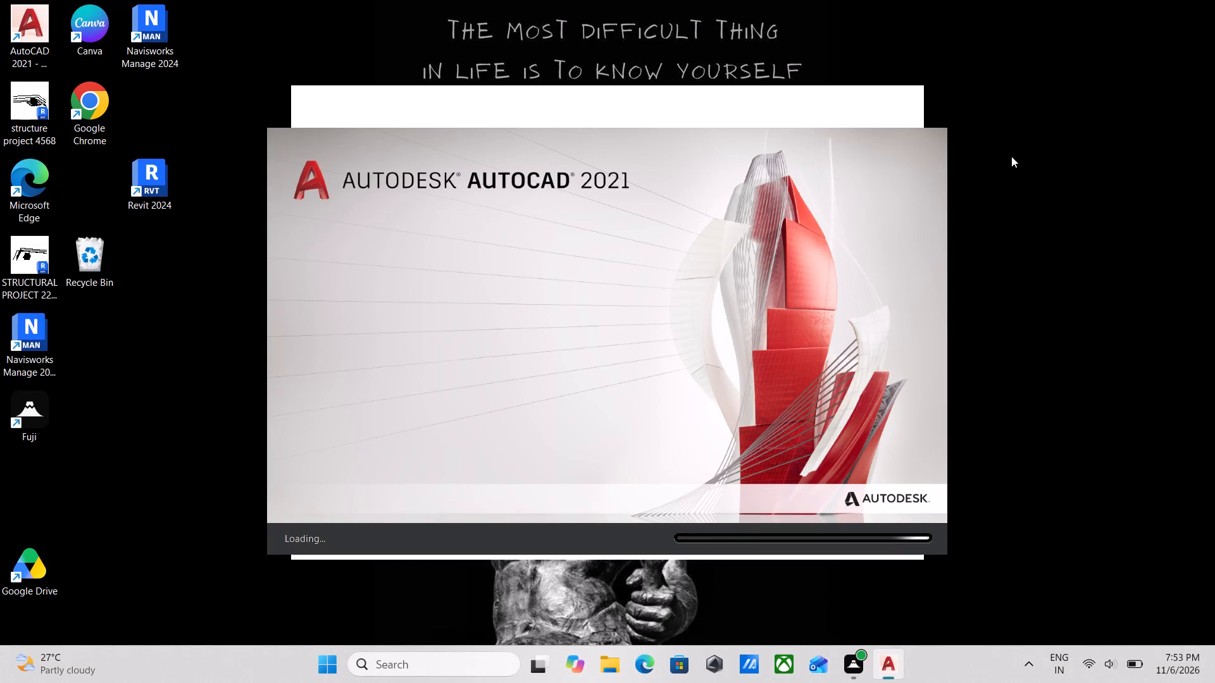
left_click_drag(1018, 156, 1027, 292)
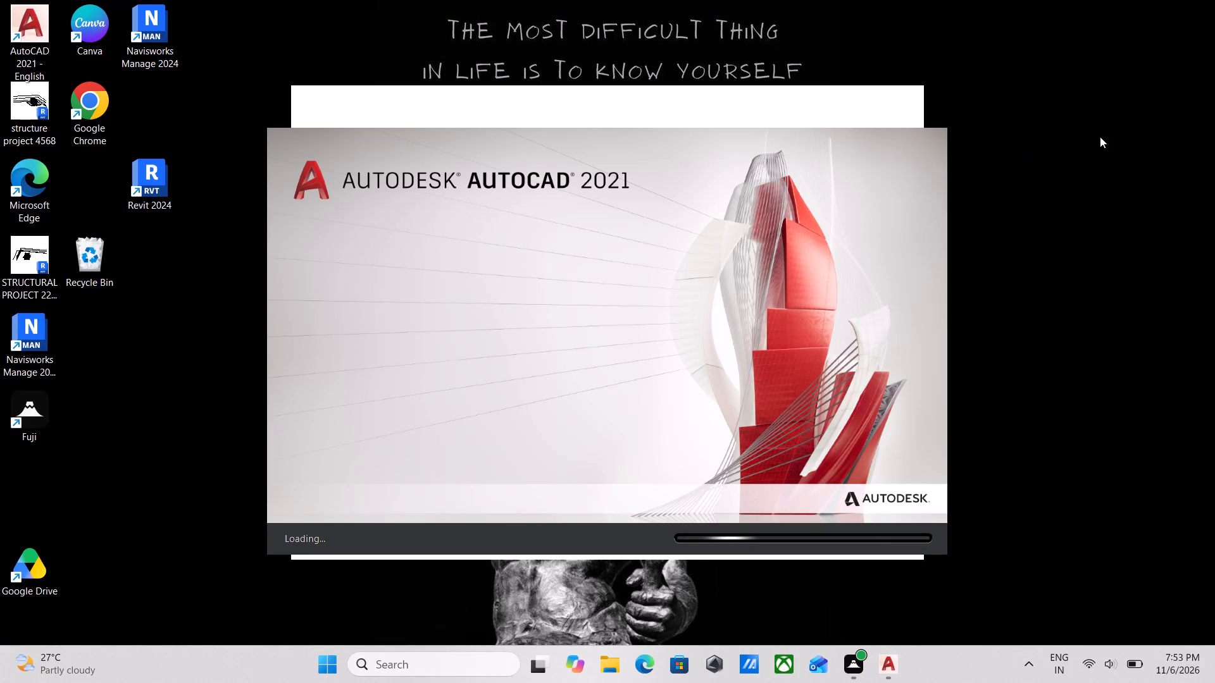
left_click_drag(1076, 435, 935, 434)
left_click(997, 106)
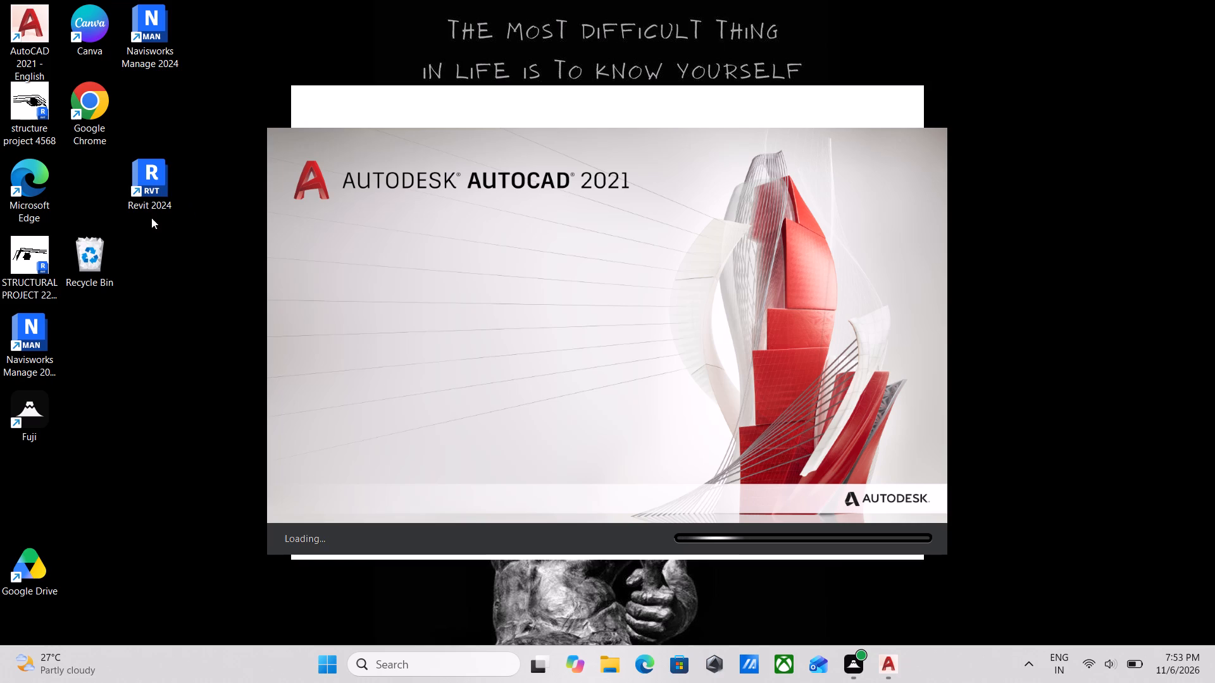
Launch Revit 2024 from the desktop.
triple_click(144, 192)
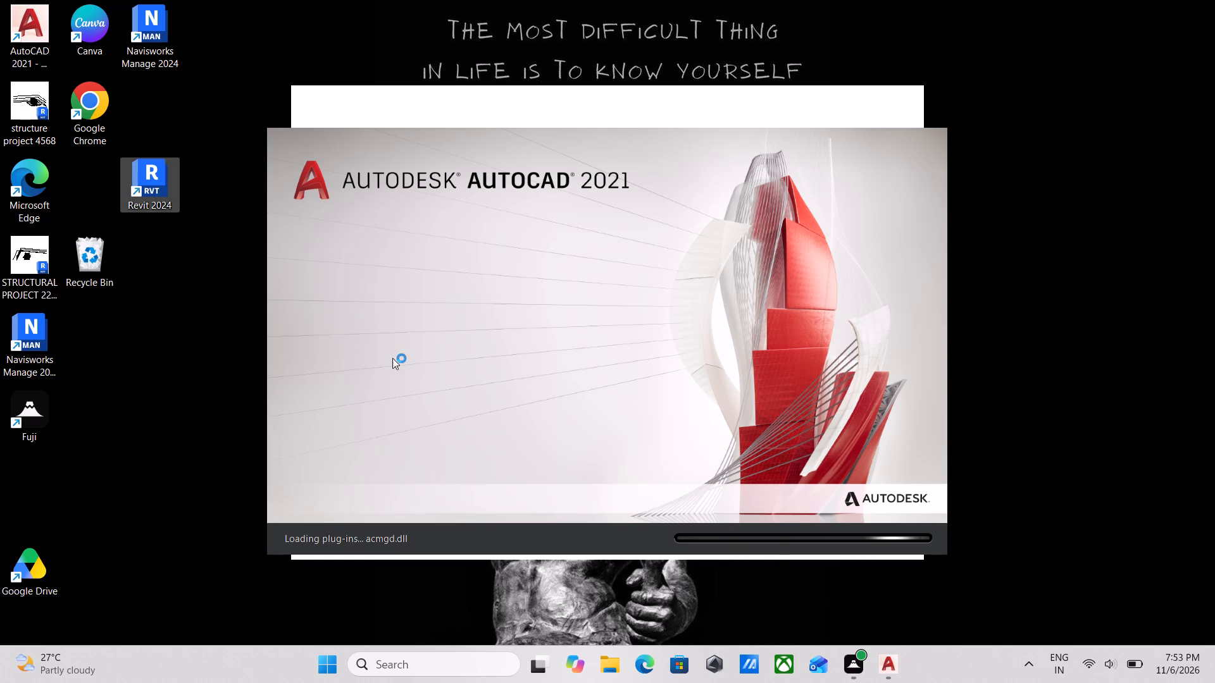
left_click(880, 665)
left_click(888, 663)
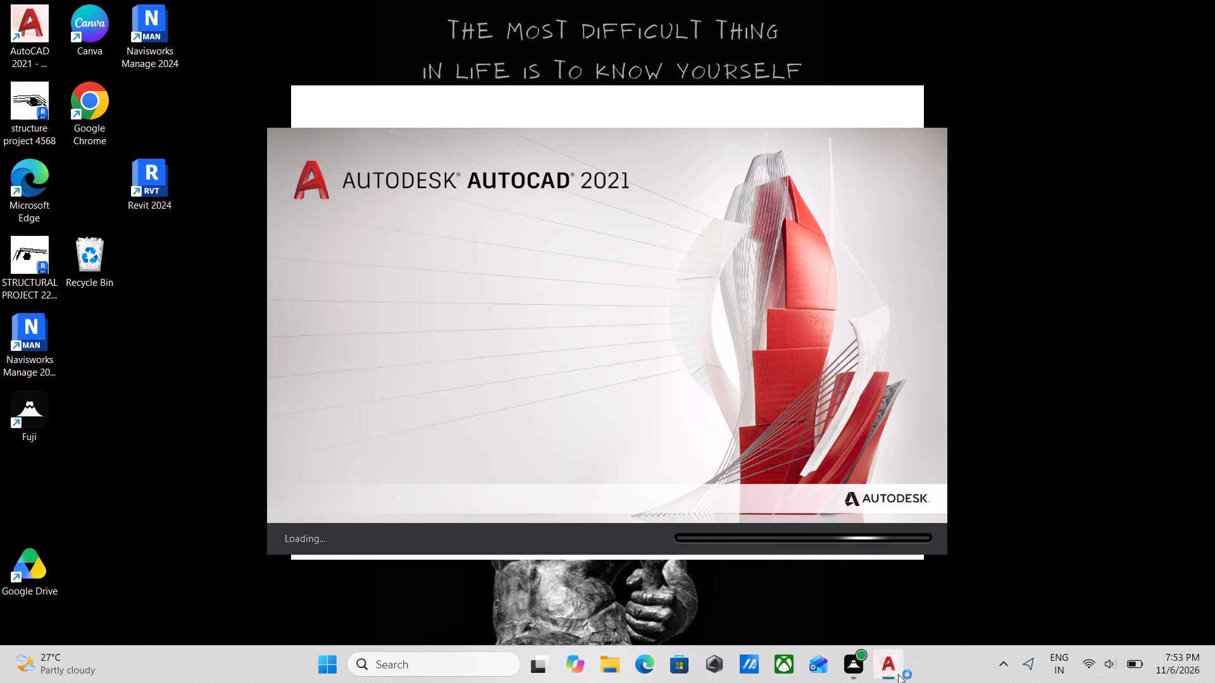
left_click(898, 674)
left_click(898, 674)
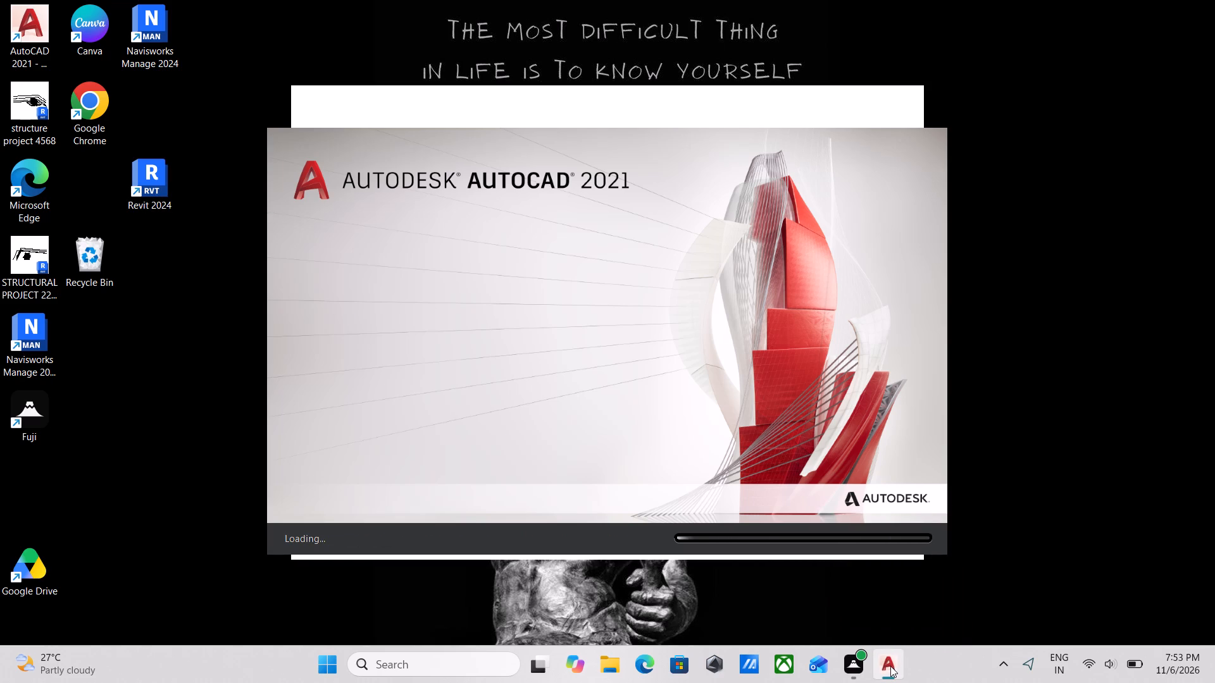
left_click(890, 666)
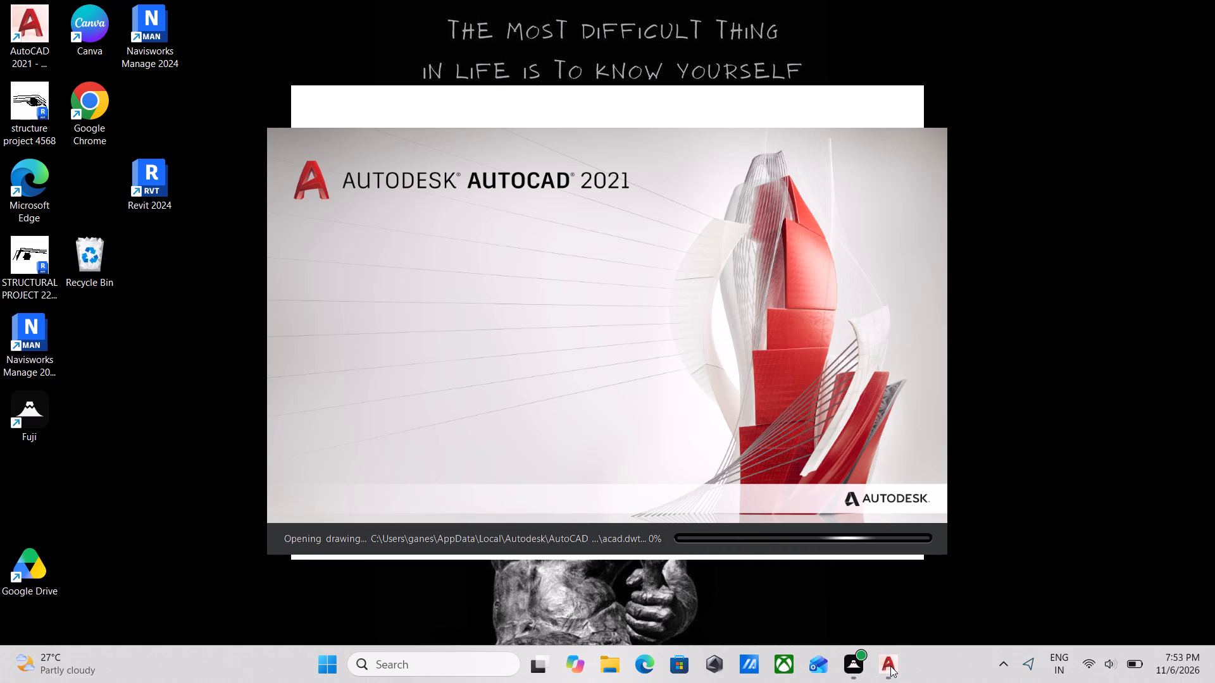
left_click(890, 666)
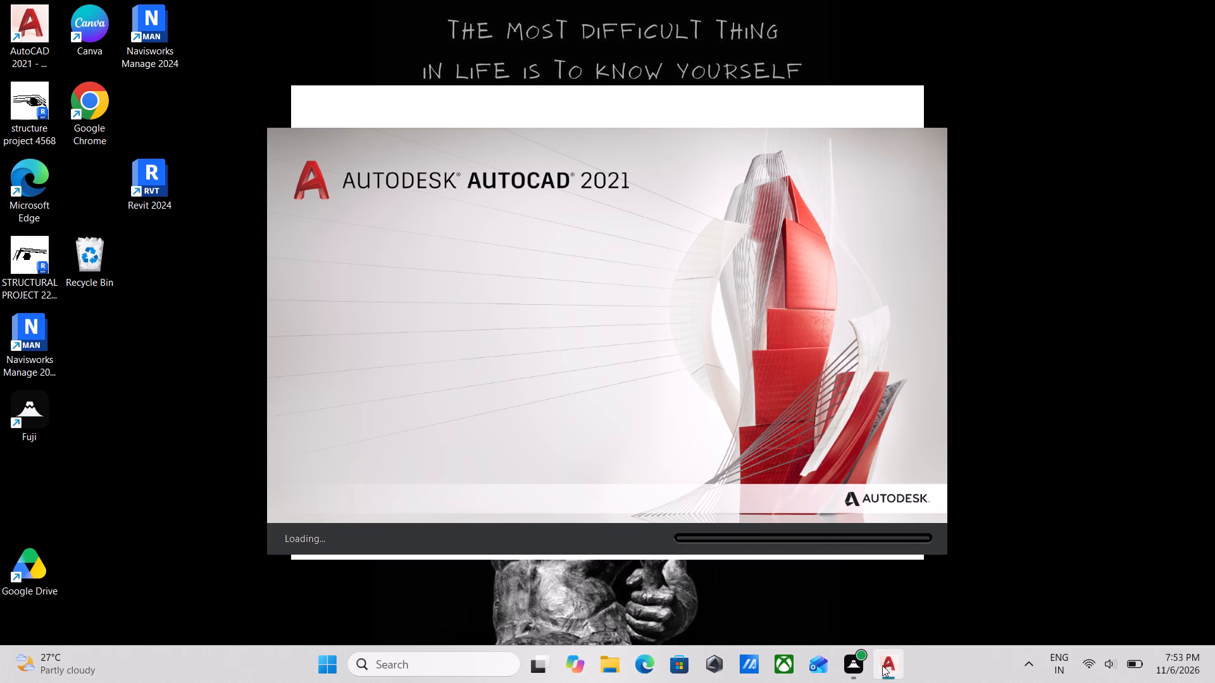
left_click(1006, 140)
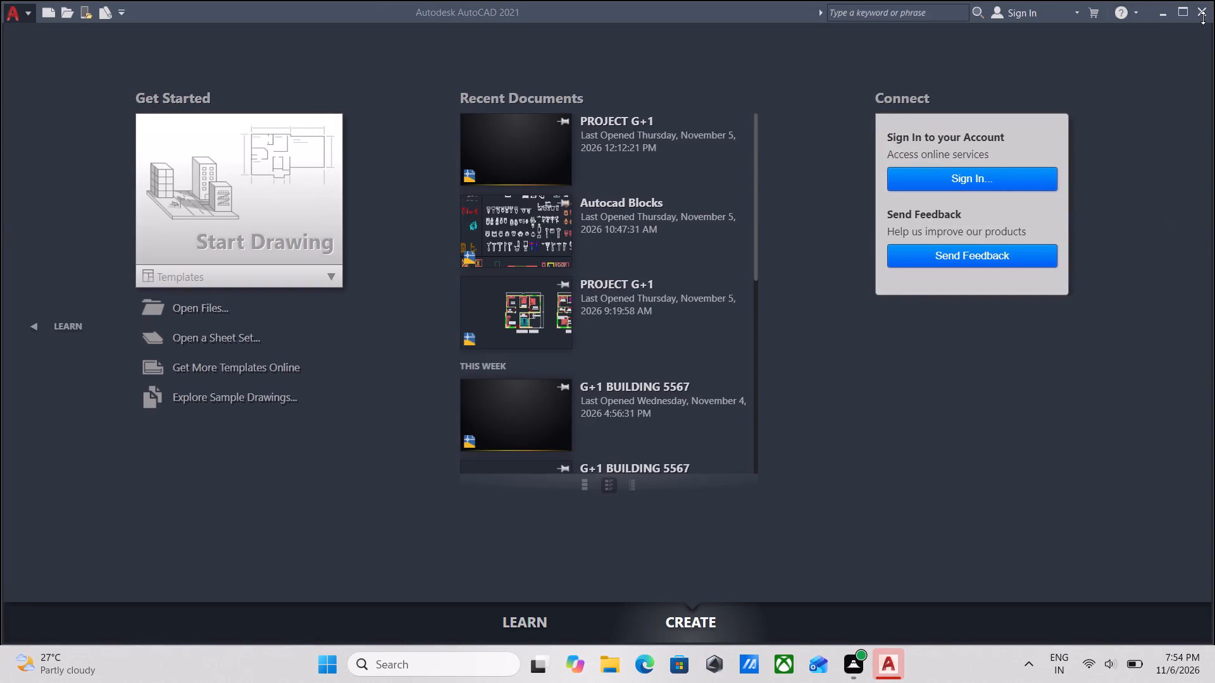
Close the AutoCAD 2021 application from its start page.
left_click(1202, 11)
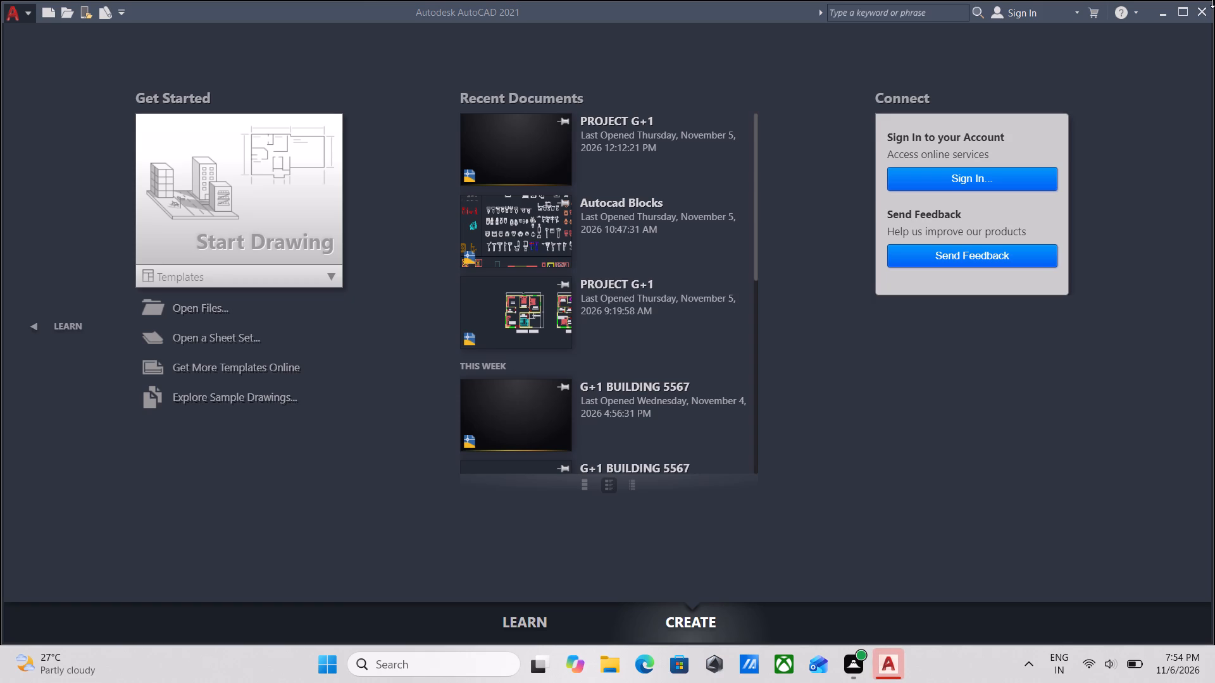
double_click(1202, 5)
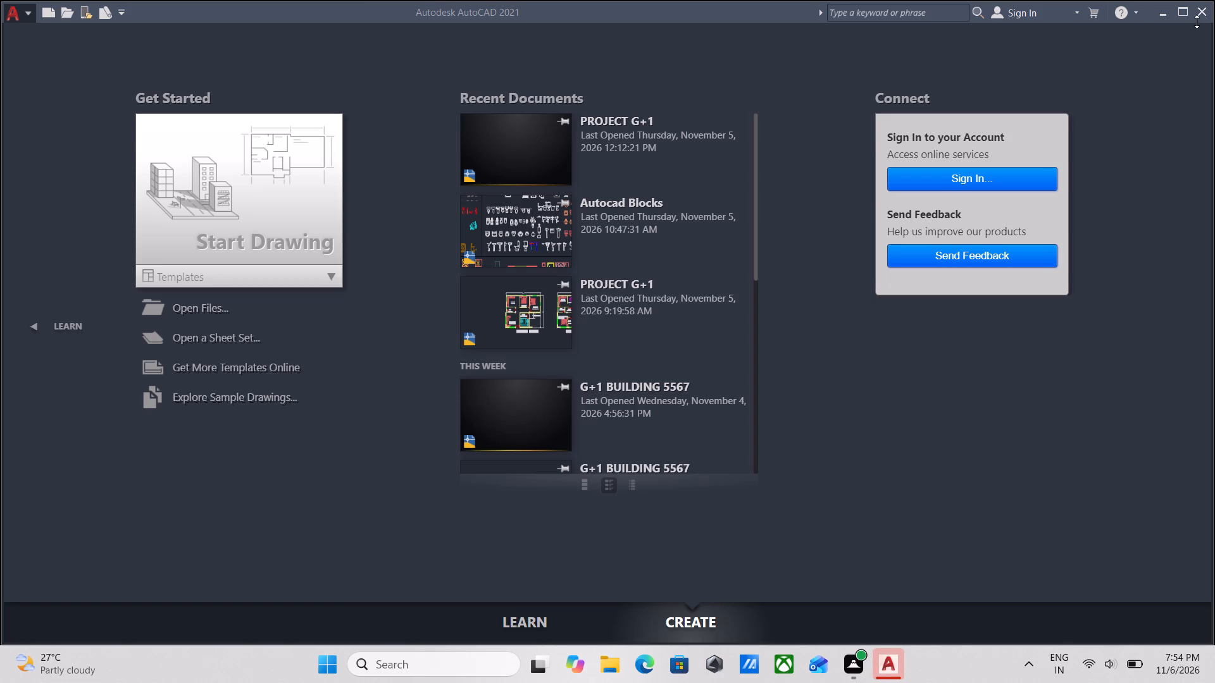
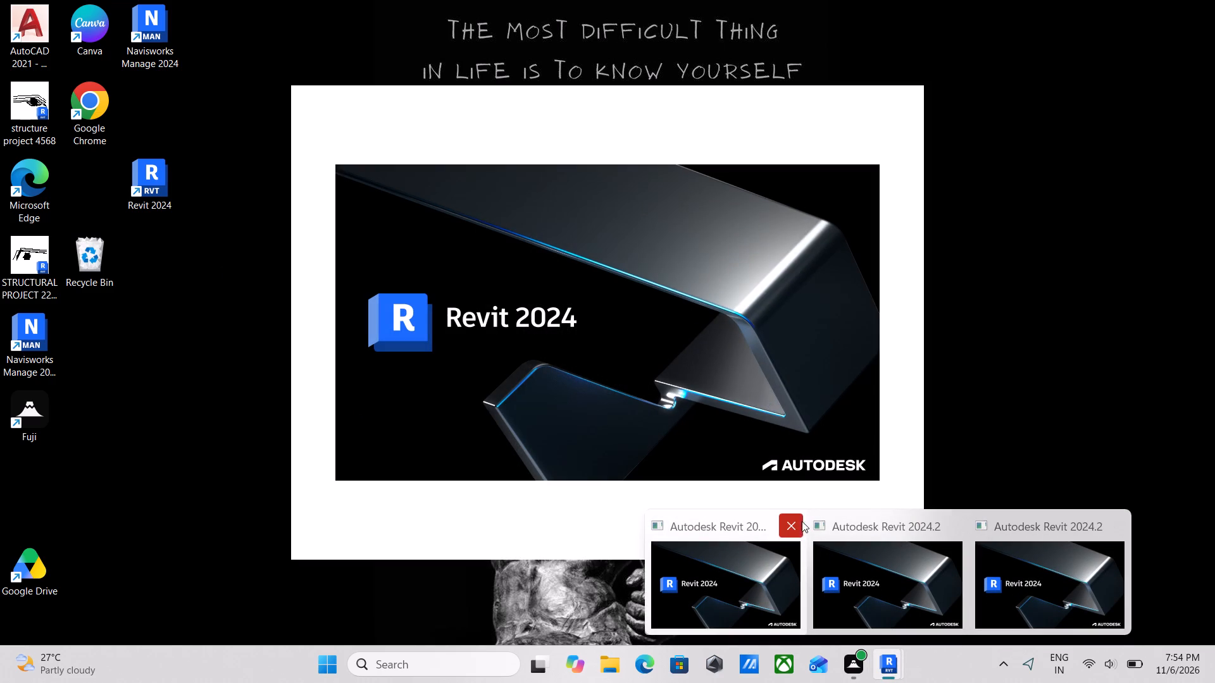
Force-close one of the duplicate Revit 2024 sessions still on its loading screen and dismiss the problem report.
left_click(796, 521)
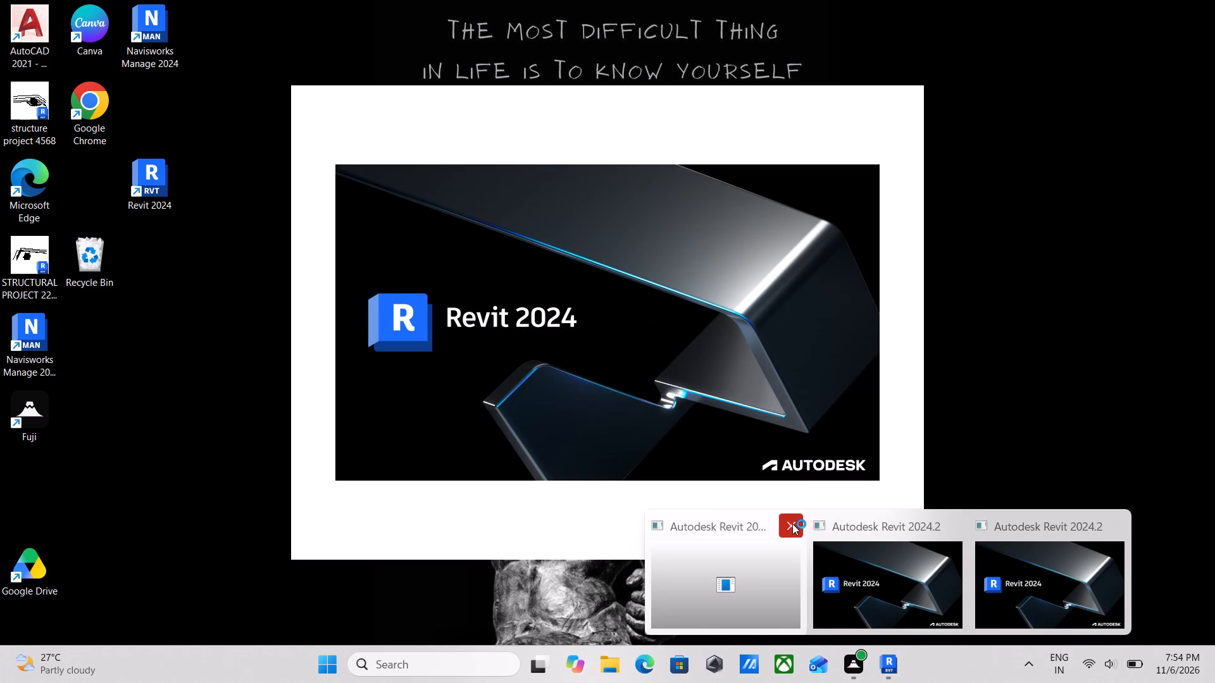
left_click(792, 524)
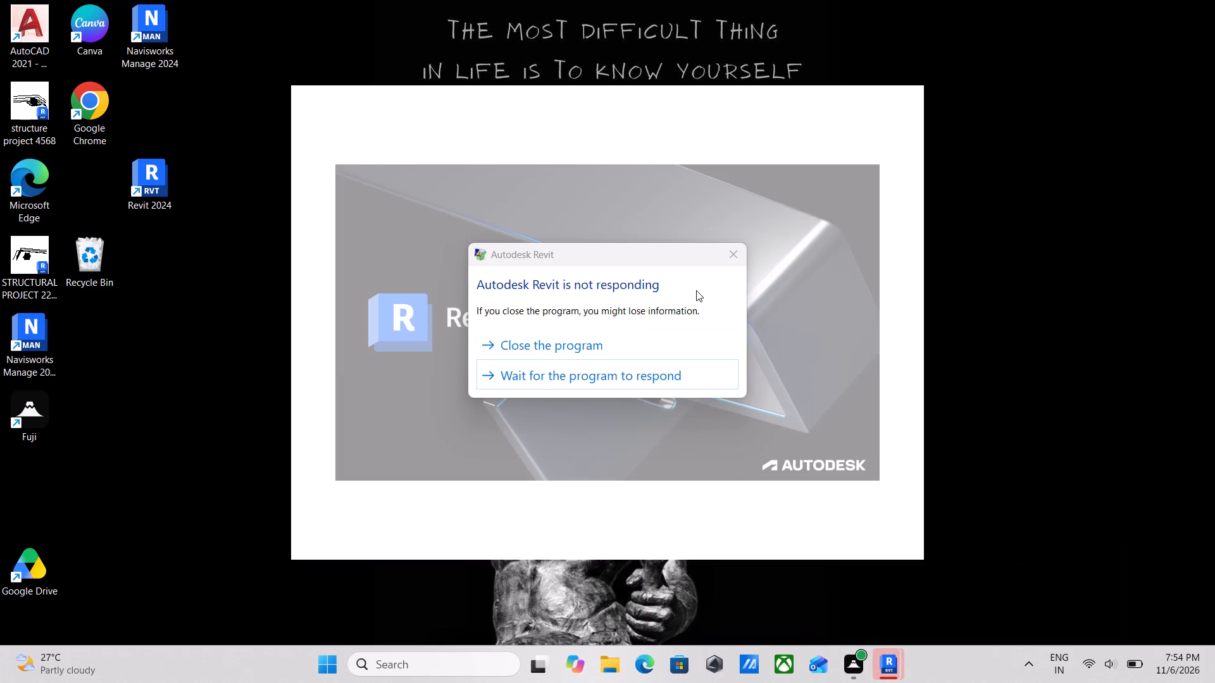
left_click(598, 346)
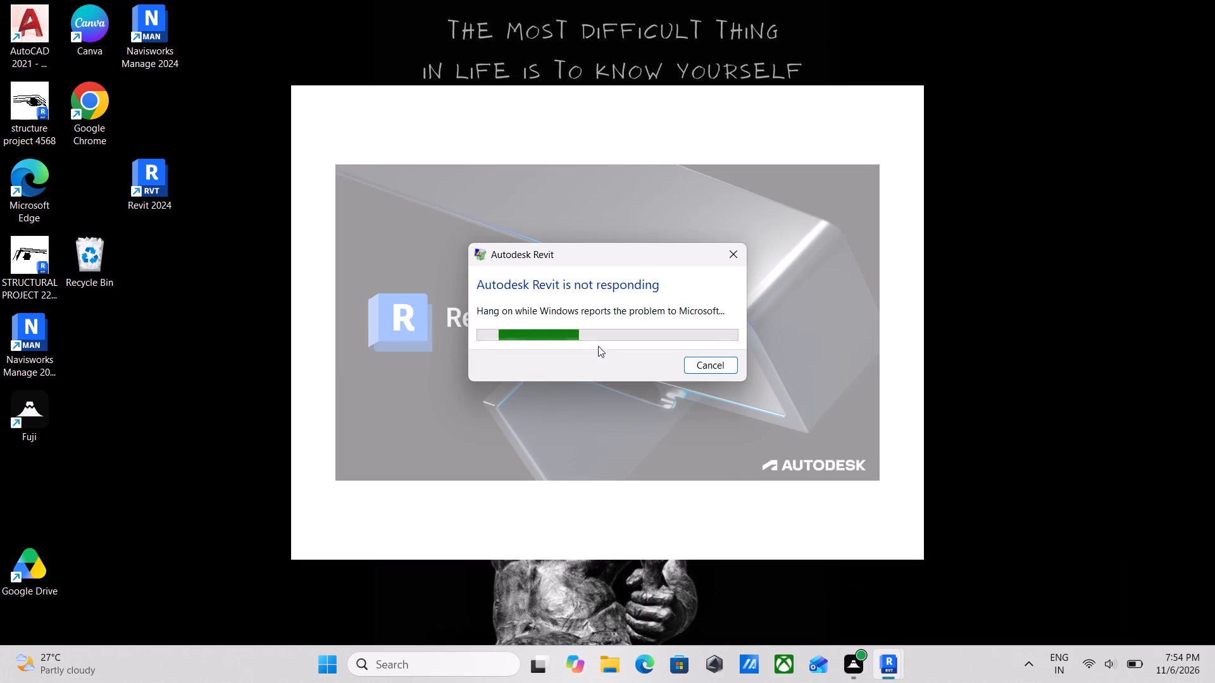
double_click(731, 257)
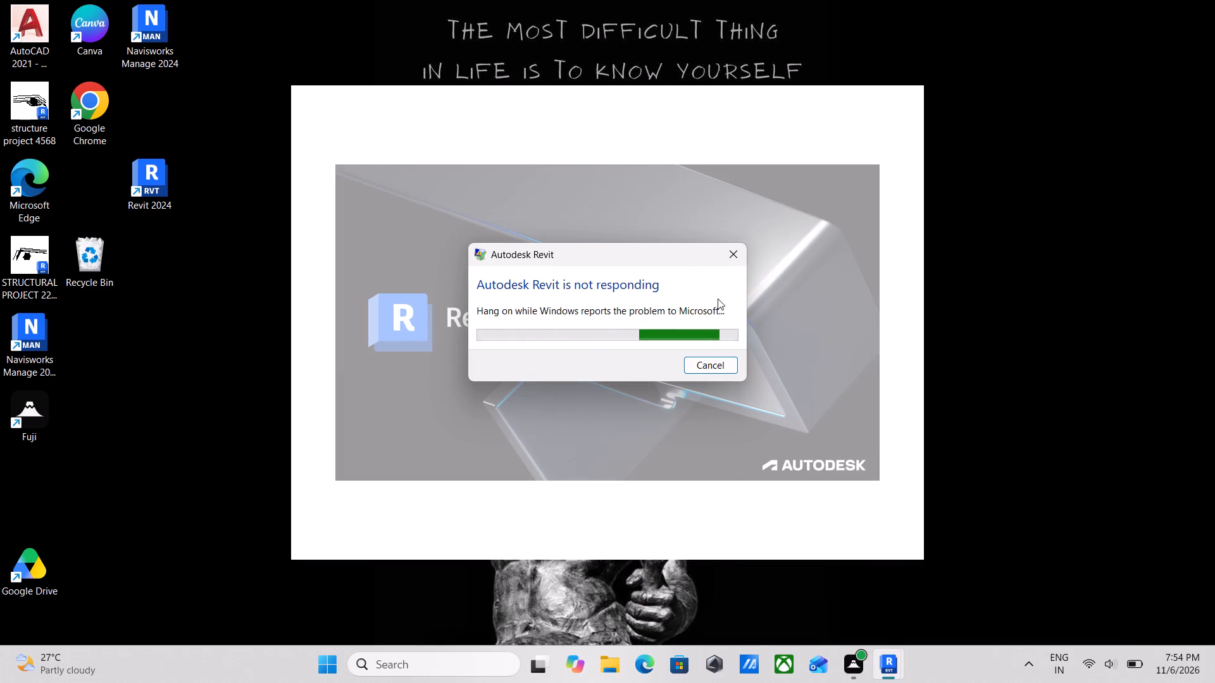
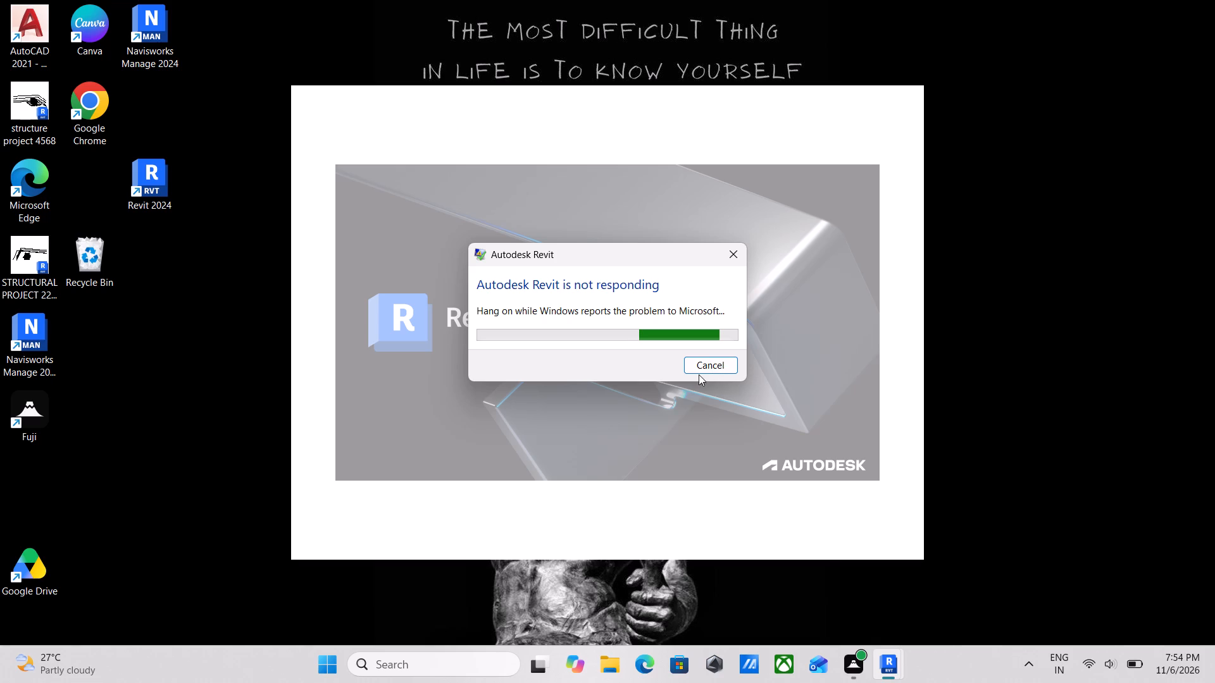
Cancel the problem report for the Revit 2024 session that is not responding and dismiss its dialog.
left_click(707, 372)
left_click(707, 371)
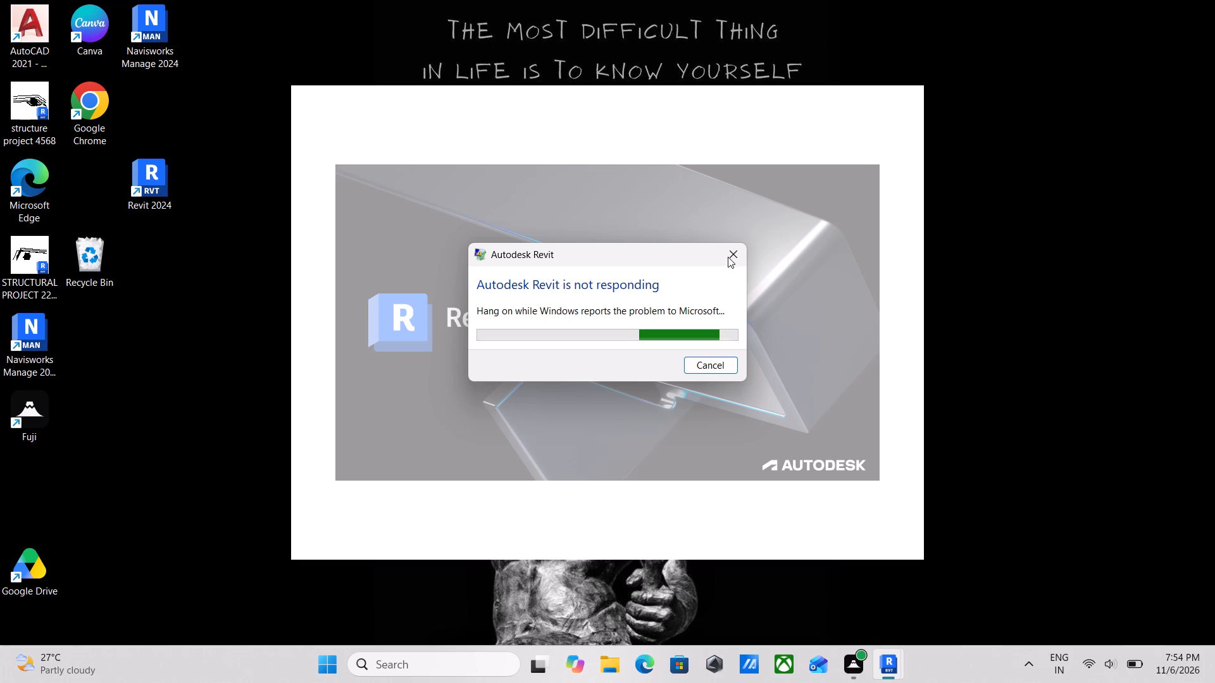
left_click(728, 257)
left_click(728, 257)
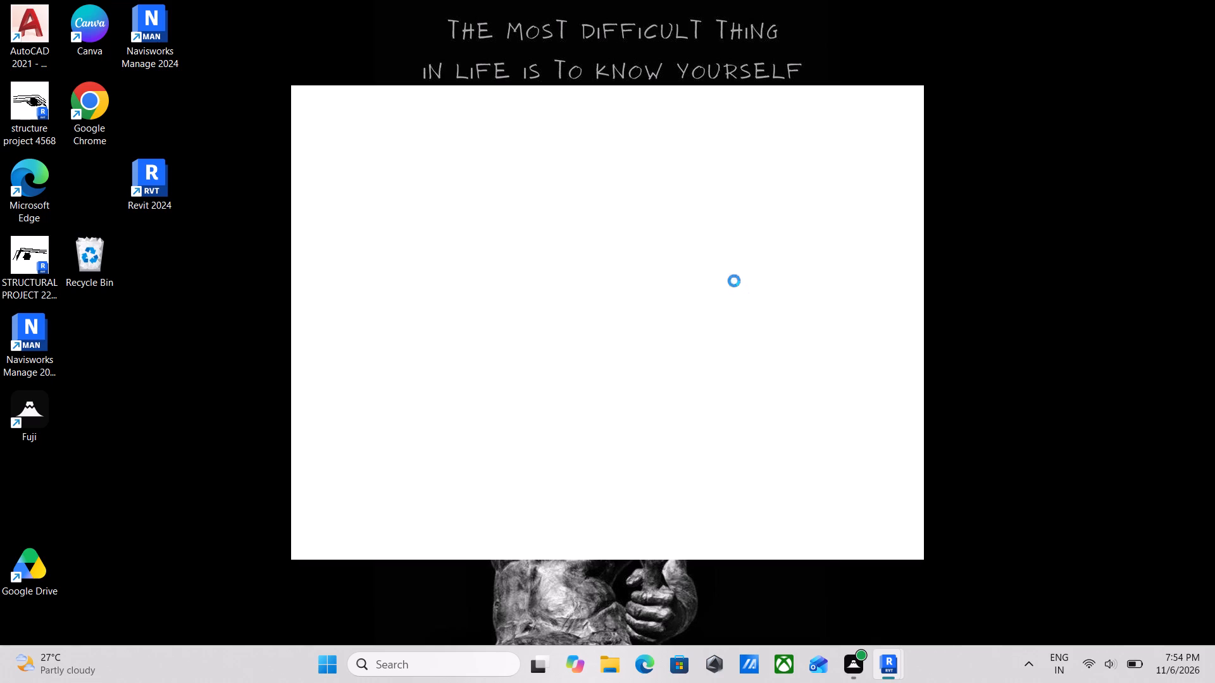
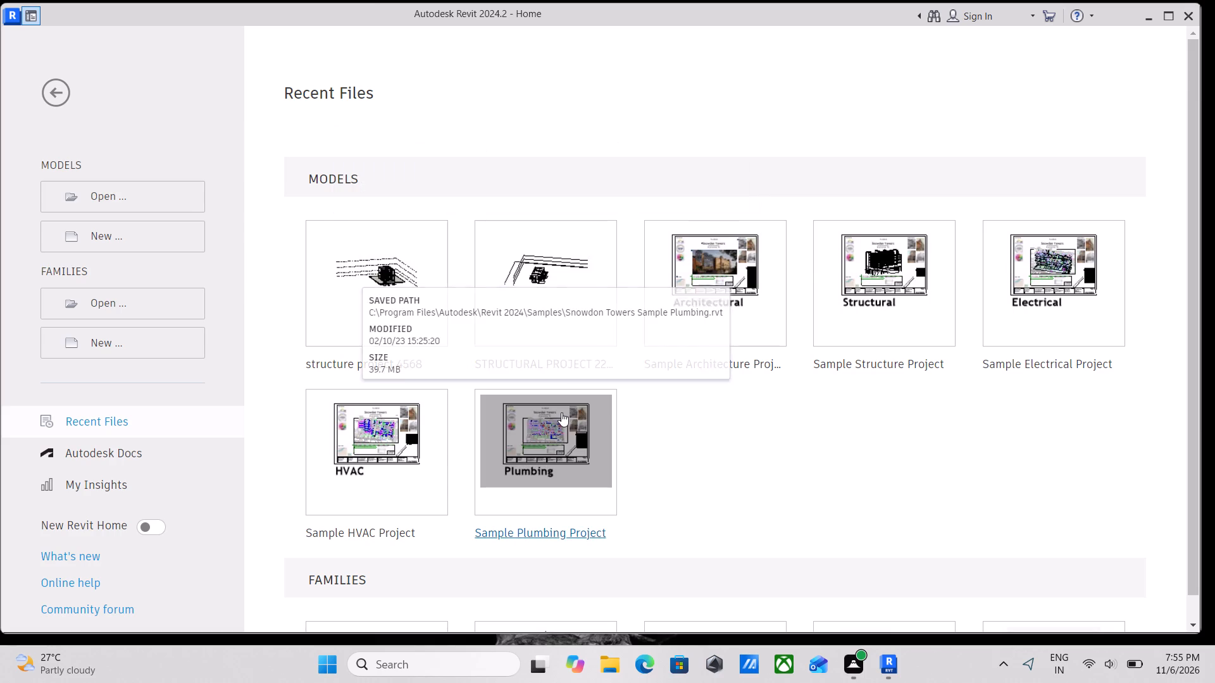
Open the STRUCTURAL PROJECT 22234 model from the recent files.
scroll(561, 412, "up", 1)
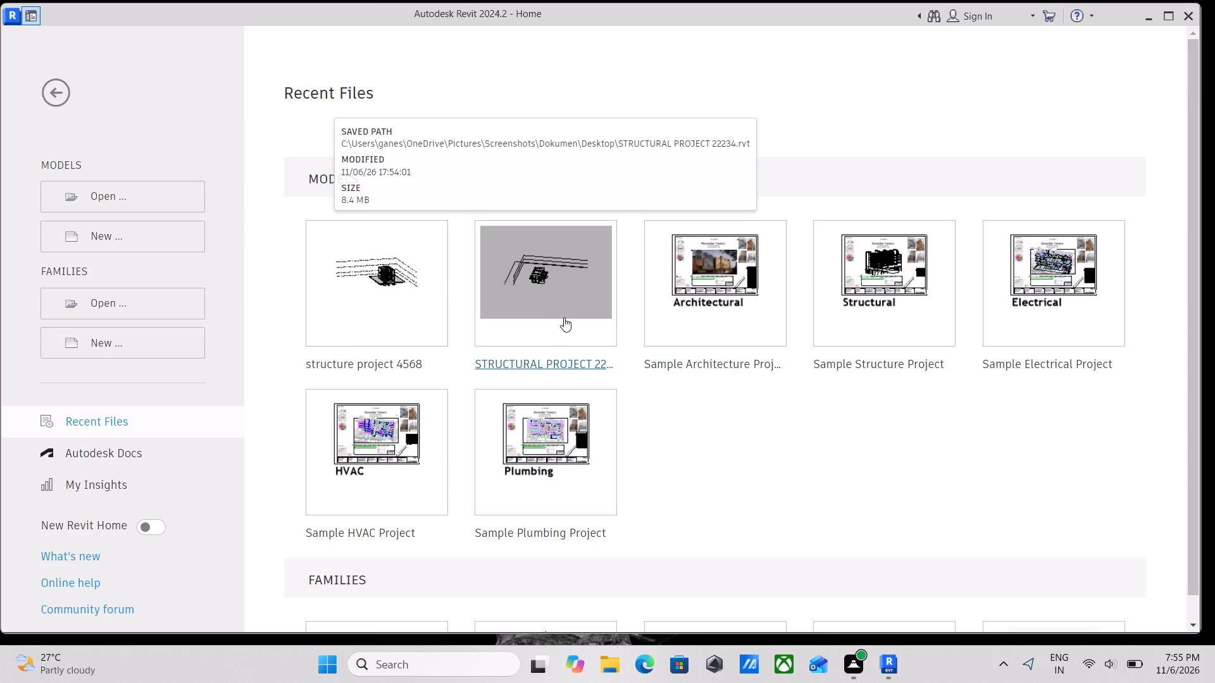
double_click(567, 322)
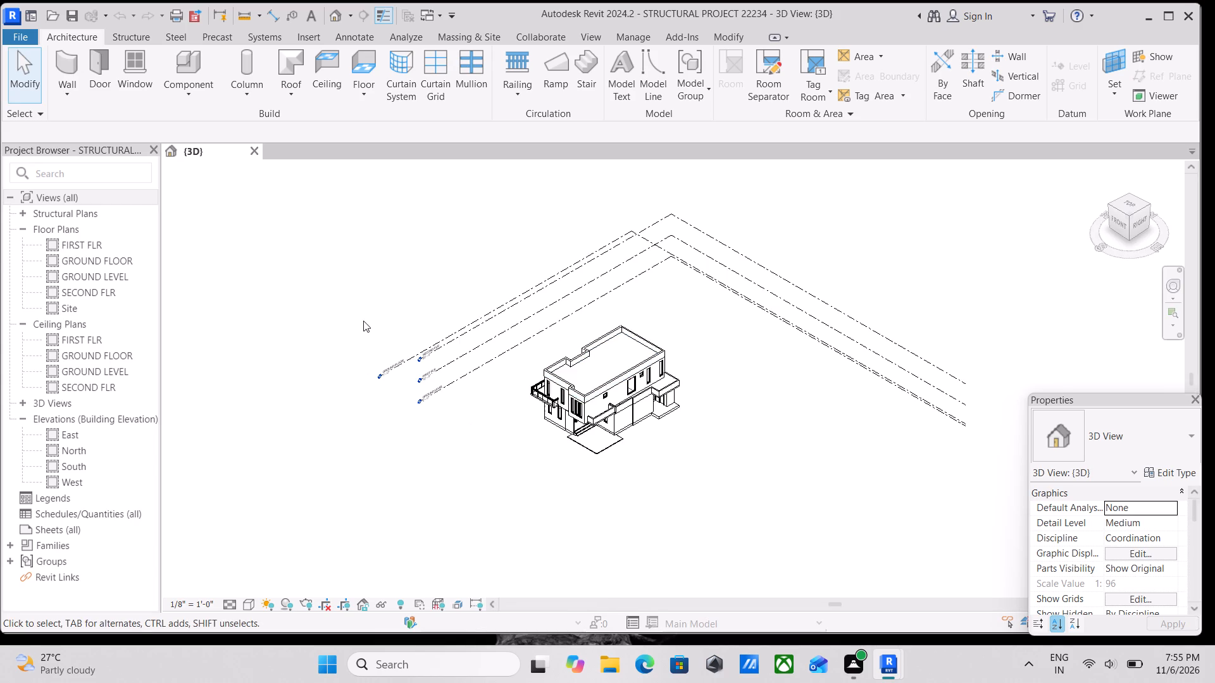
Examine the house exterior in the 3D view, including the balcony, window walls, entrance steps and side facades.
scroll(433, 365, "up", 4)
scroll(601, 426, "up", 3)
scroll(675, 436, "up", 6)
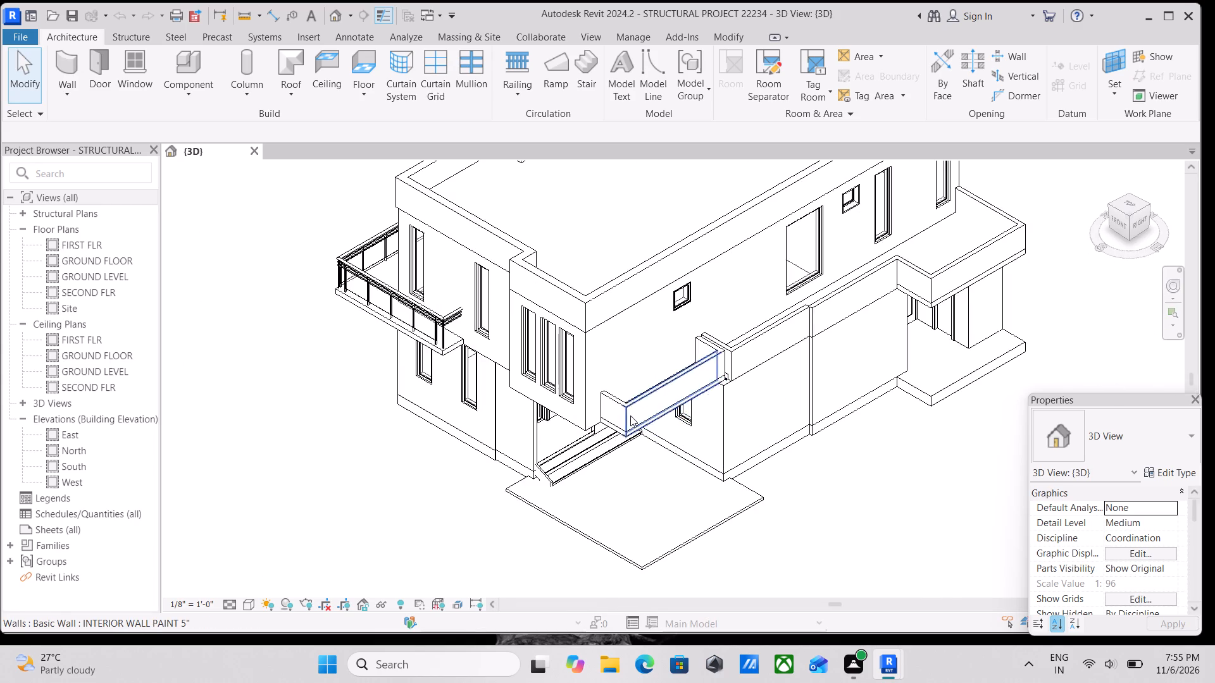
scroll(630, 415, "up", 1)
scroll(627, 410, "down", 6)
middle_click_drag(637, 399, 707, 353, "shift")
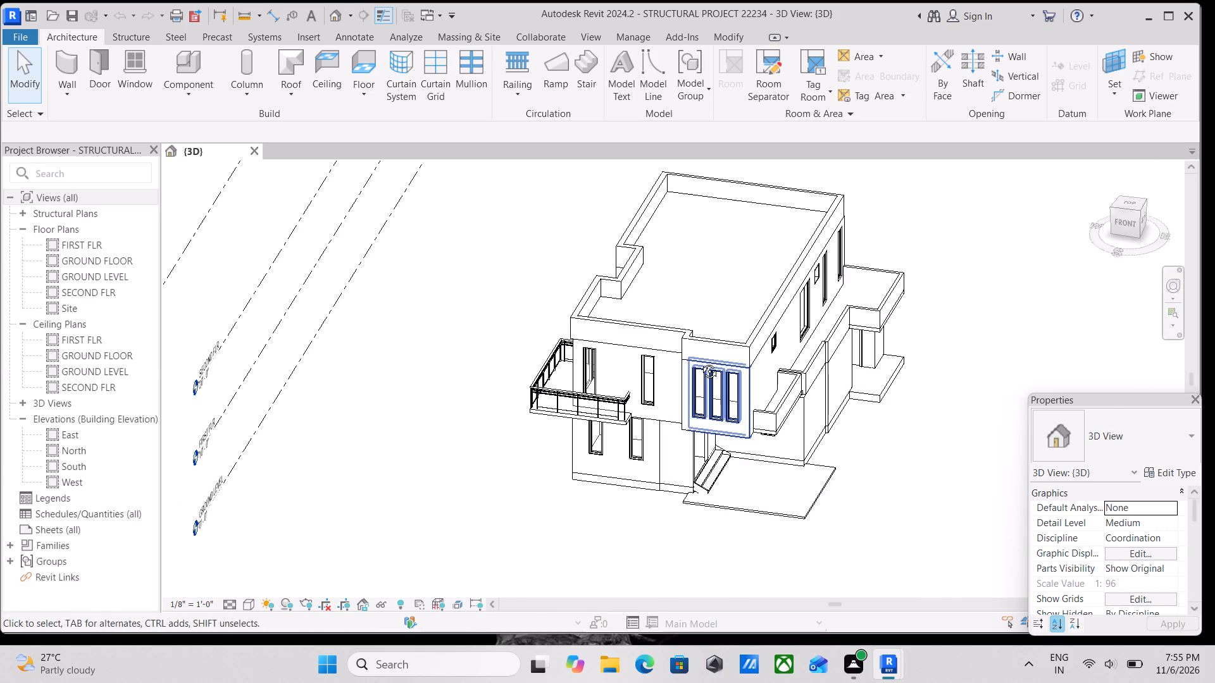
middle_click_drag(700, 362, 763, 264, "shift")
scroll(794, 357, "up", 5)
middle_click_drag(817, 361, 884, 403, "shift")
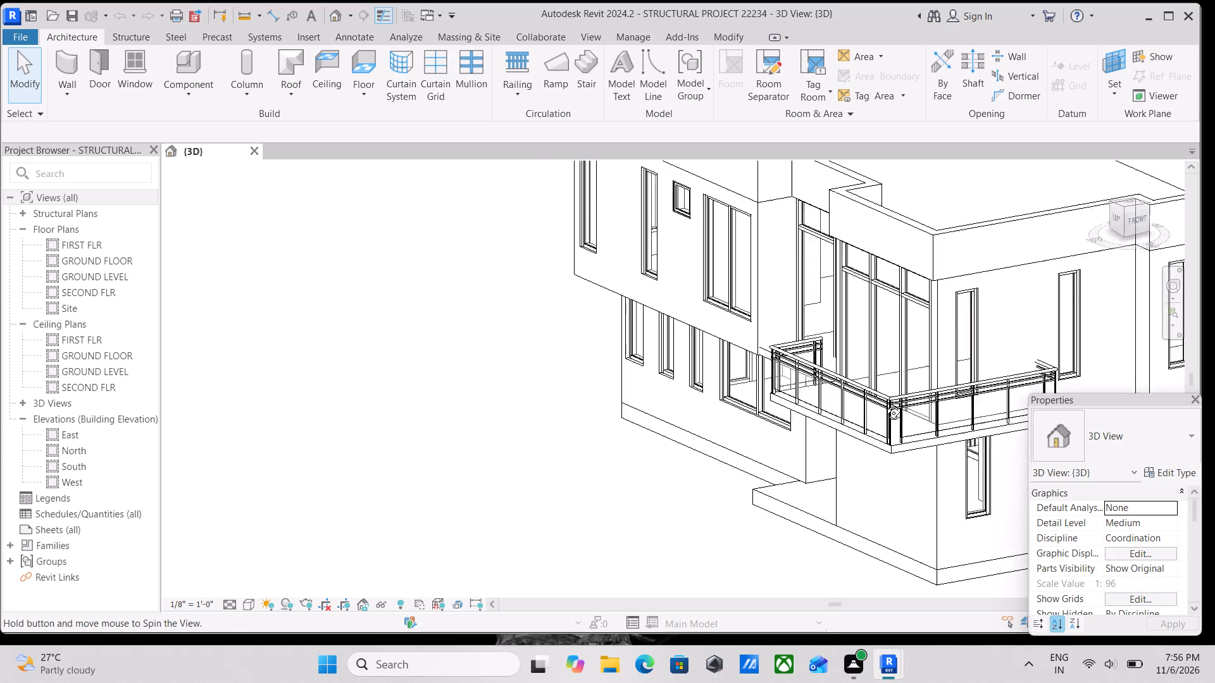
middle_click_drag(884, 403, 906, 412, "shift")
middle_click_drag(891, 403, 609, 378)
middle_click_drag(613, 375, 721, 309, "shift")
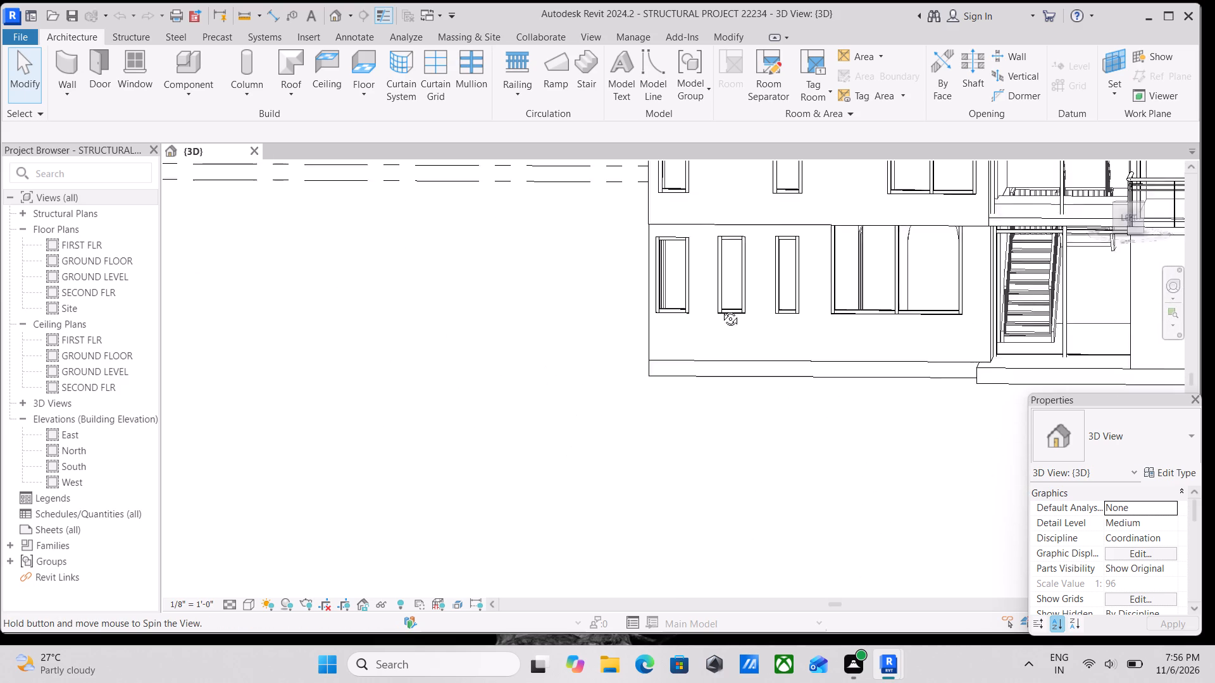
middle_click_drag(721, 309, 742, 334, "shift")
scroll(829, 331, "down", 2)
middle_click_drag(824, 331, 648, 352)
middle_click_drag(859, 347, 602, 392, "shift")
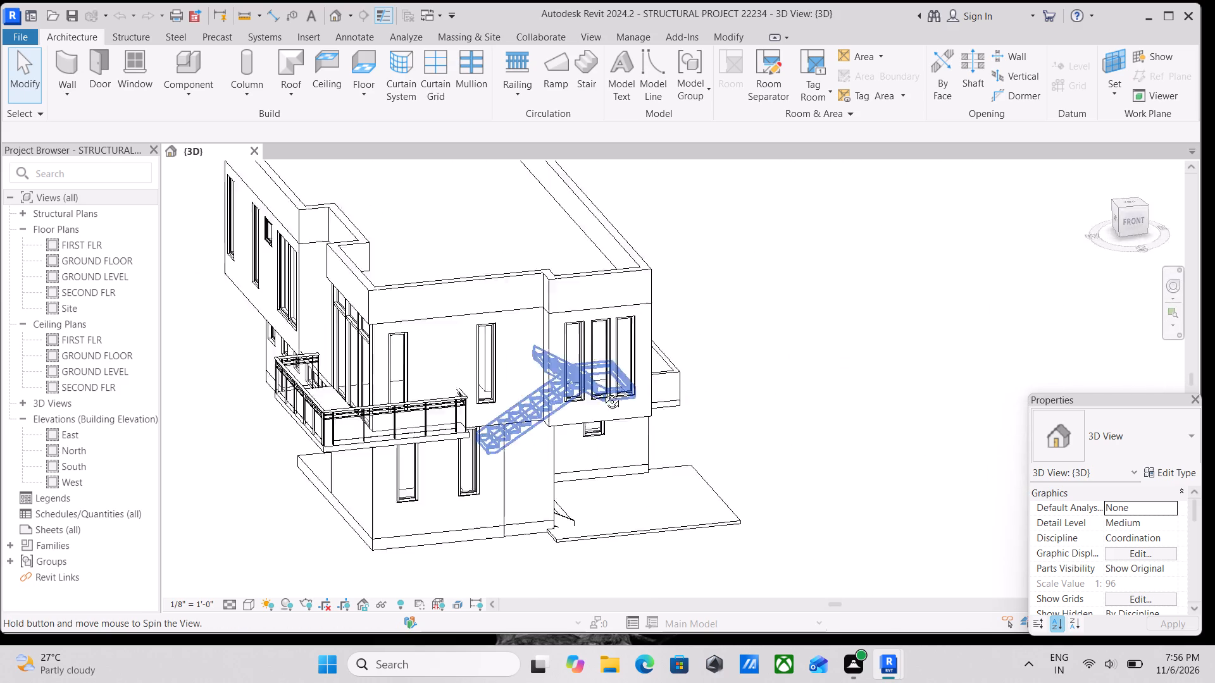
middle_click_drag(602, 392, 573, 391, "shift")
middle_click_drag(575, 388, 694, 302)
scroll(694, 302, "up", 1)
scroll(640, 344, "down", 4)
middle_click_drag(640, 344, 782, 296)
scroll(716, 310, "up", 1)
middle_click_drag(661, 309, 839, 311)
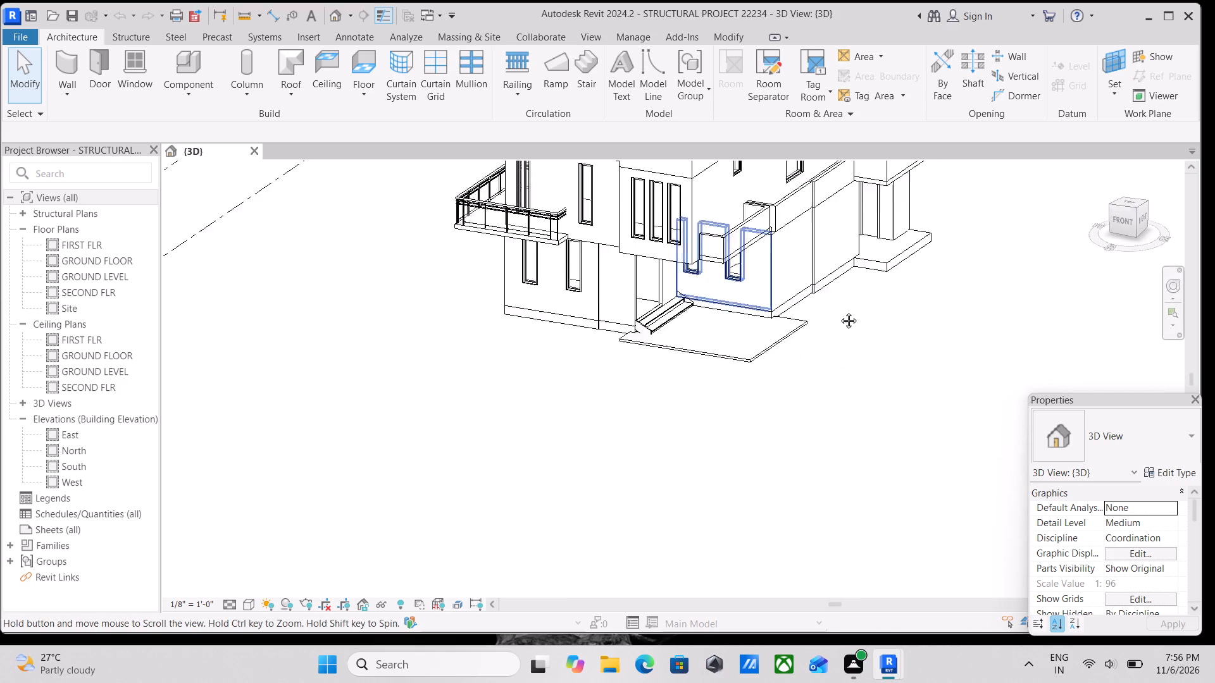
middle_click_drag(839, 311, 840, 312)
middle_click_drag(787, 297, 806, 408)
scroll(768, 355, "up", 3)
middle_click_drag(794, 301, 773, 380)
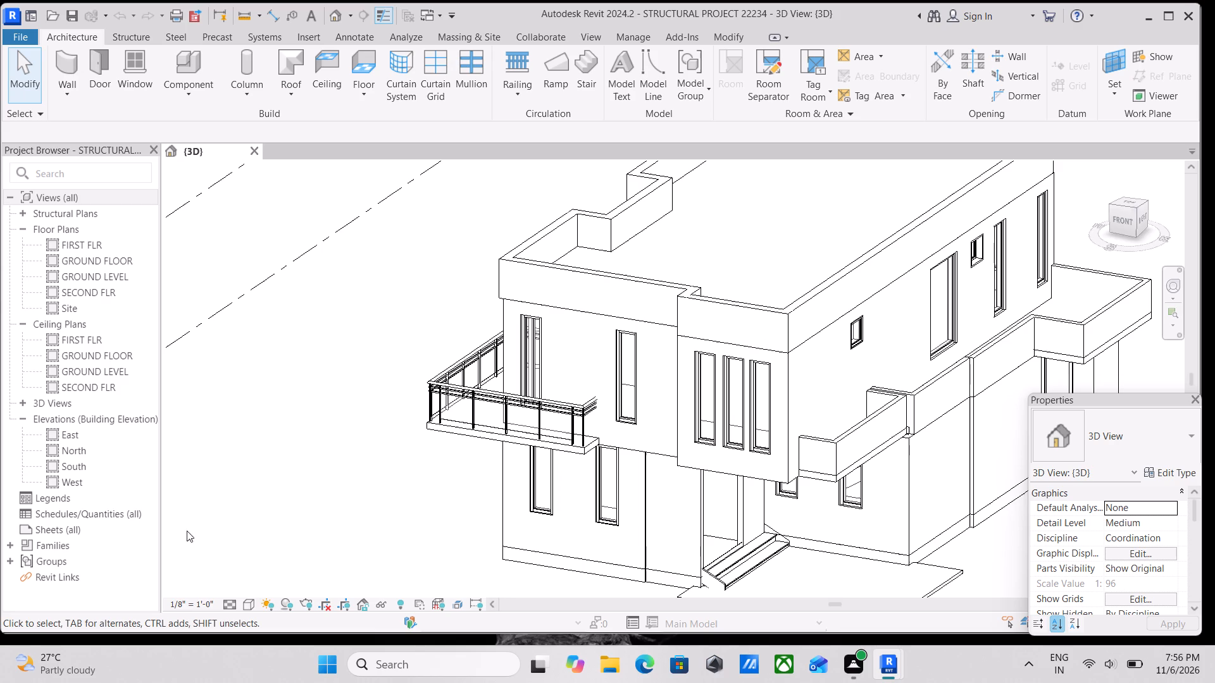
Set the 3D view's visual style to Shaded.
left_click(243, 610)
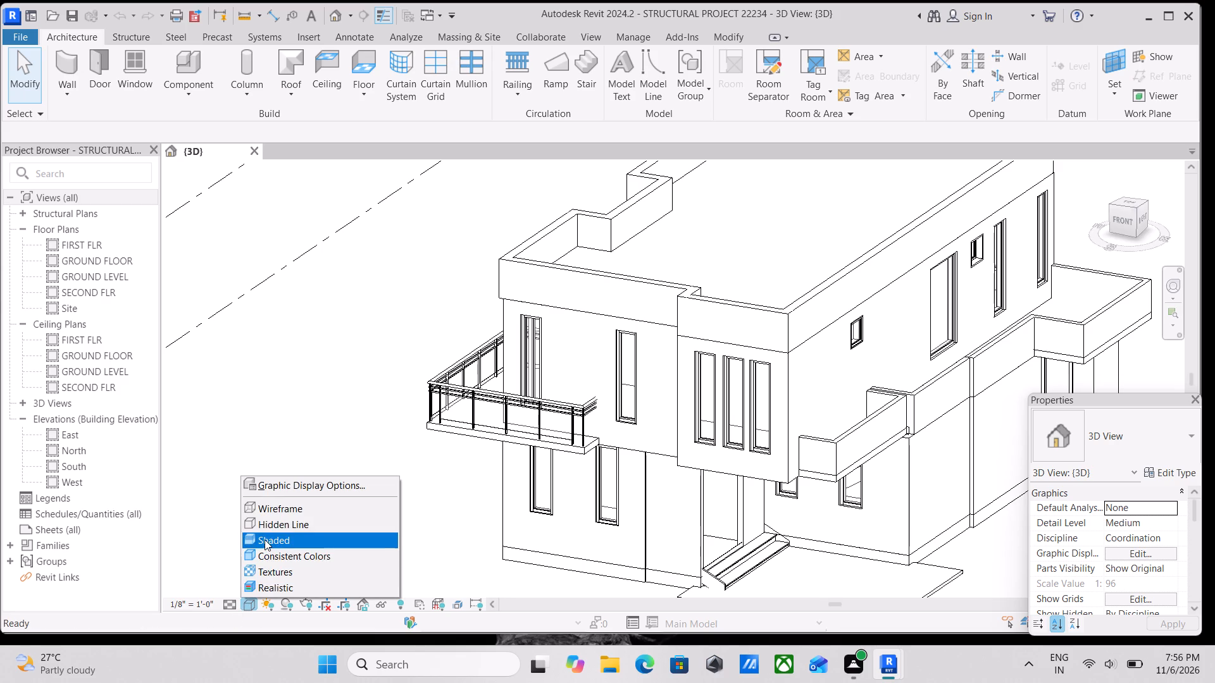
left_click(265, 539)
Examine the shaded house's front facade, glass-railed balcony, entrance and side wall windows.
scroll(530, 429, "down", 3)
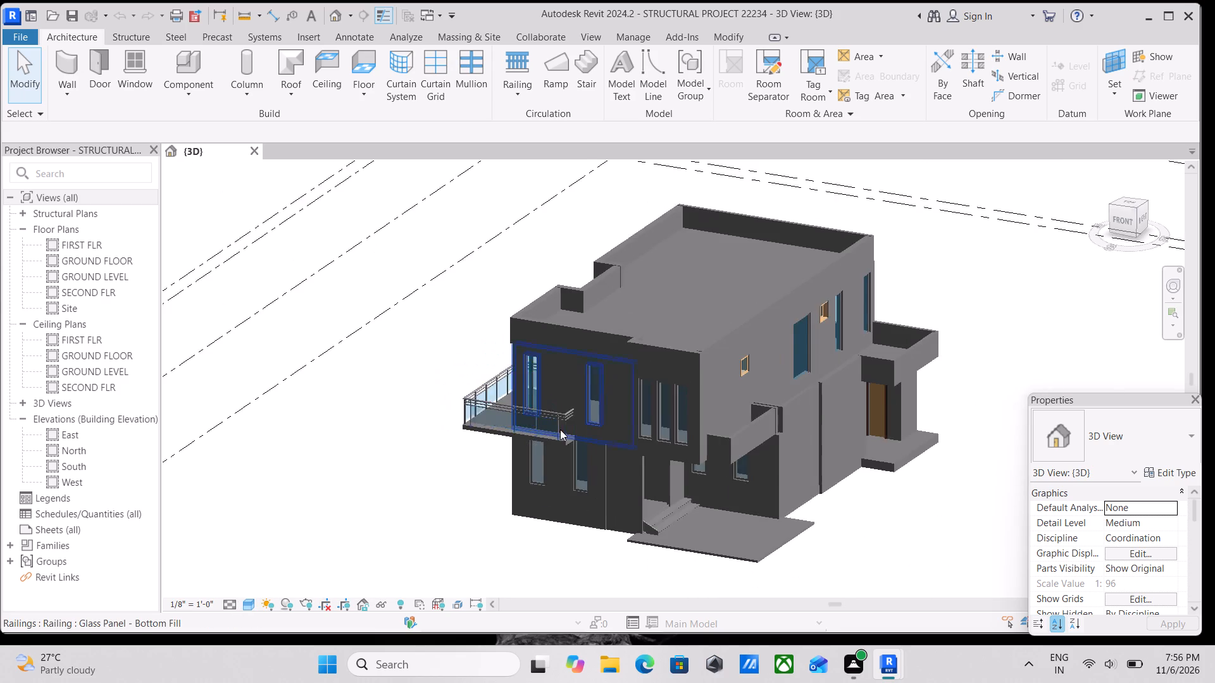
scroll(560, 429, "up", 4)
scroll(640, 412, "up", 3)
middle_click_drag(640, 412, 585, 433)
scroll(635, 420, "down", 1)
middle_click_drag(622, 420, 501, 426)
scroll(637, 421, "up", 1)
middle_click(659, 421)
middle_click_drag(792, 378, 688, 395)
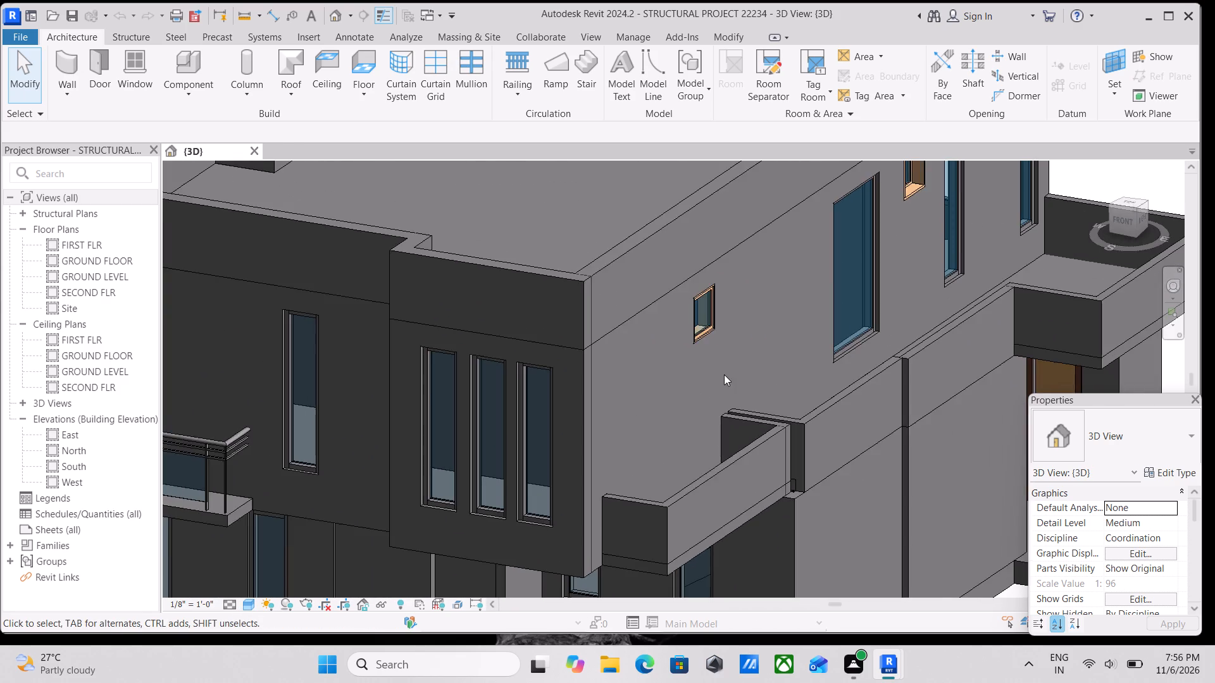
scroll(724, 374, "down", 2)
middle_click_drag(684, 418, 619, 382)
scroll(648, 393, "down", 3)
middle_click_drag(648, 393, 657, 393)
scroll(657, 394, "up", 1)
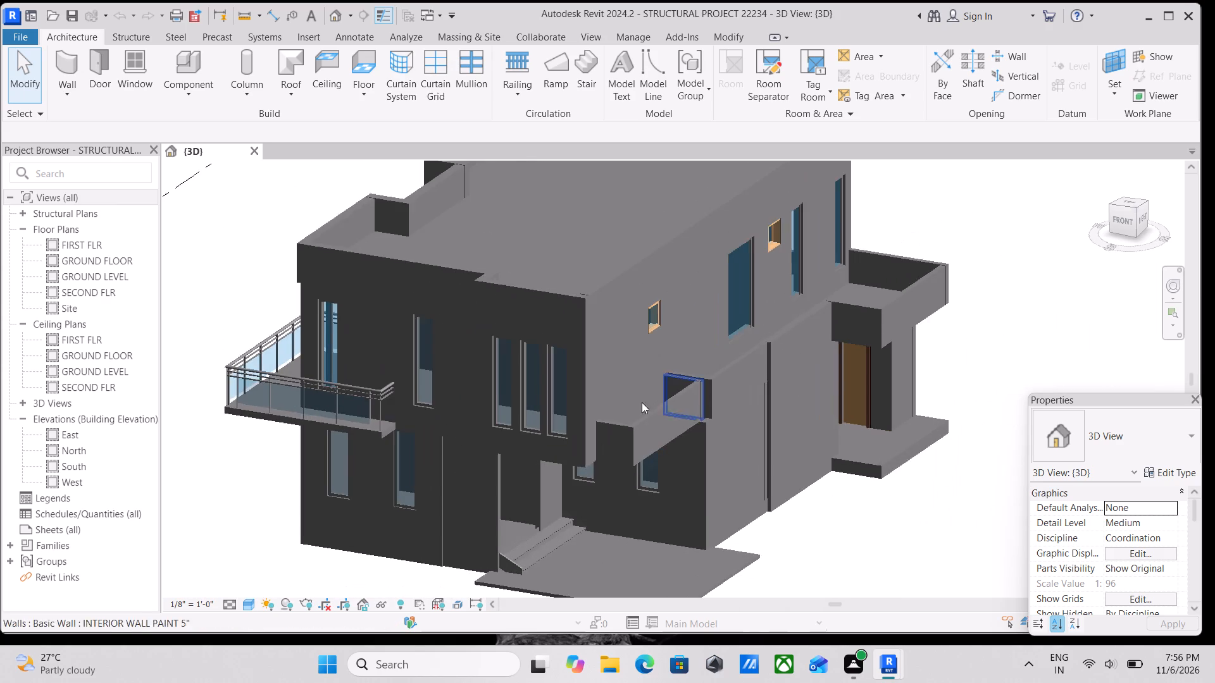
scroll(623, 421, "down", 3)
middle_click_drag(628, 438, 687, 426, "shift")
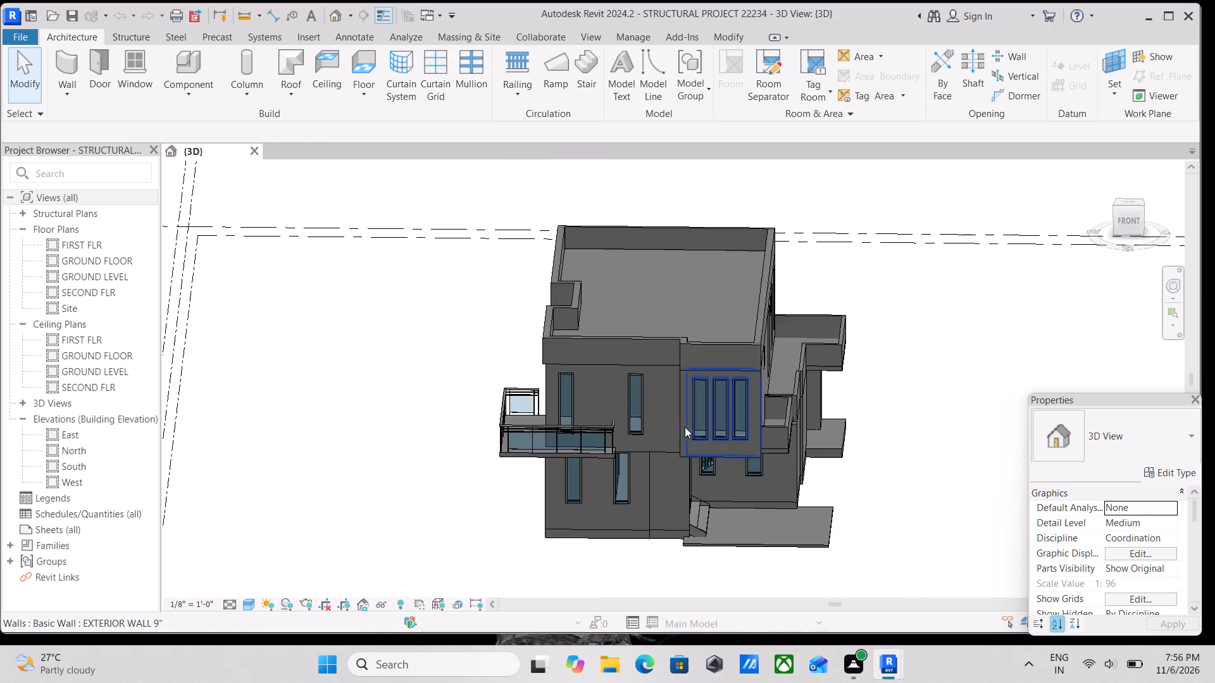
scroll(664, 445, "down", 1)
middle_click_drag(661, 443, 657, 383)
middle_click_drag(600, 410, 654, 377, "shift")
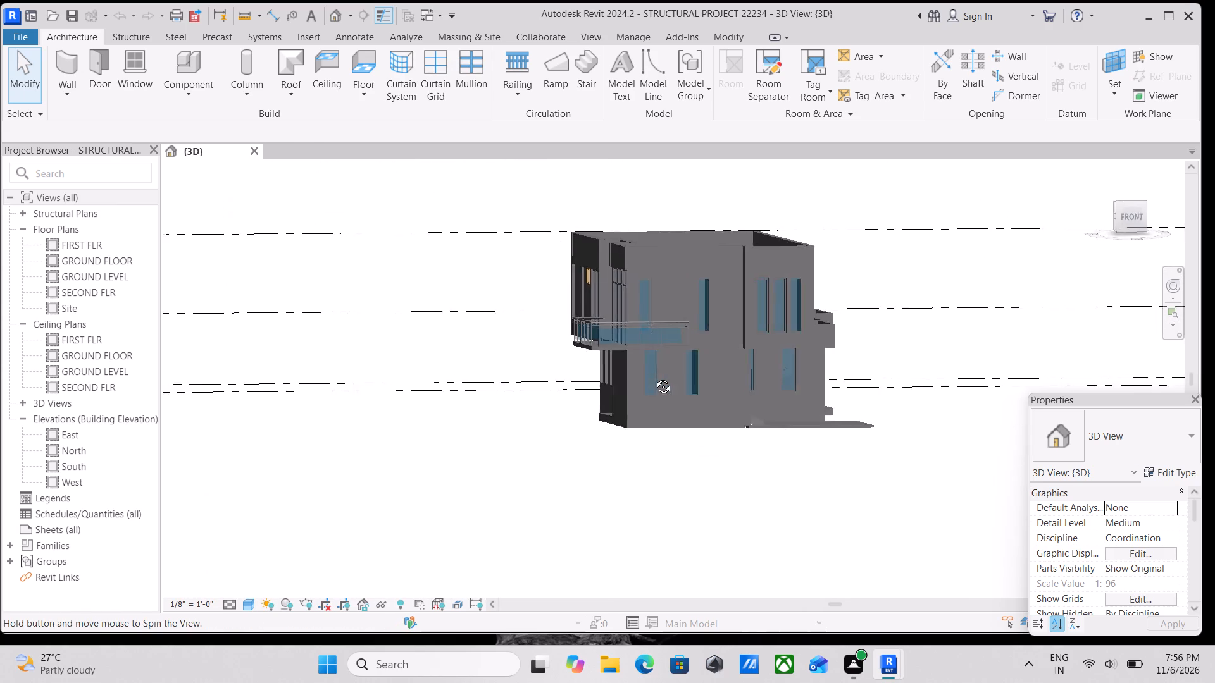
middle_click_drag(654, 377, 664, 411, "shift")
scroll(664, 411, "up", 2, "shift")
middle_click_drag(721, 380, 718, 383, "shift")
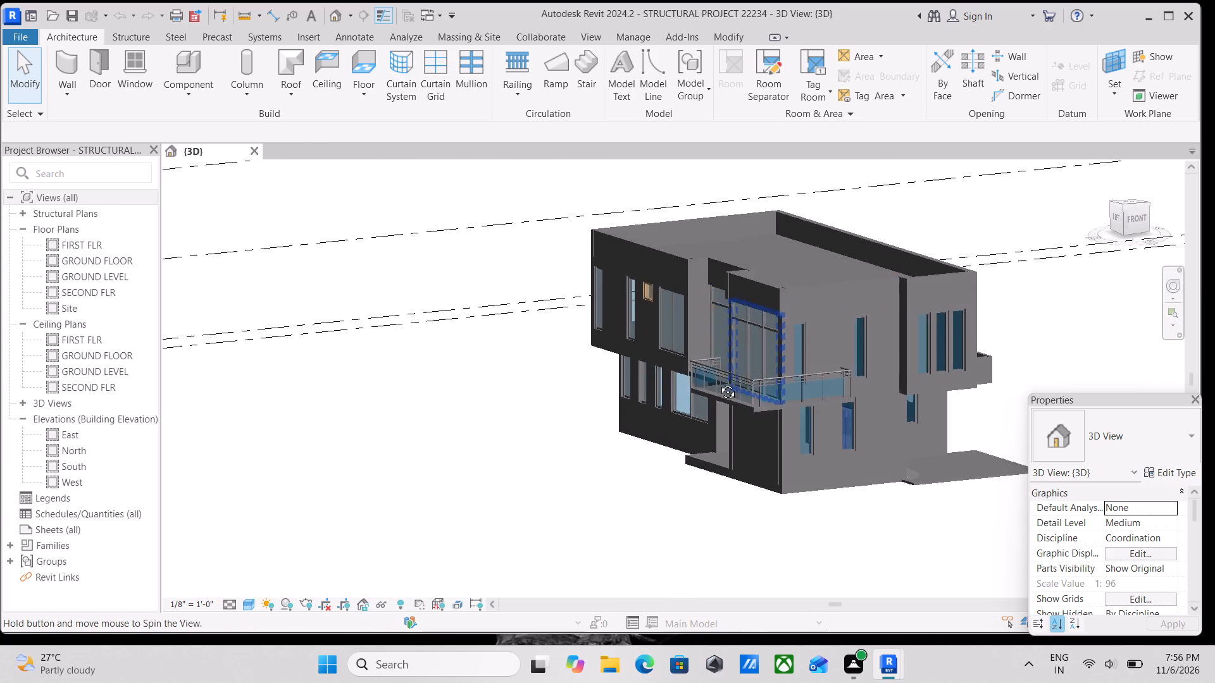
middle_click_drag(718, 383, 520, 385, "shift")
Examine the shaded house from its right side and rear, and check the roof from above.
middle_click_drag(601, 350, 582, 420)
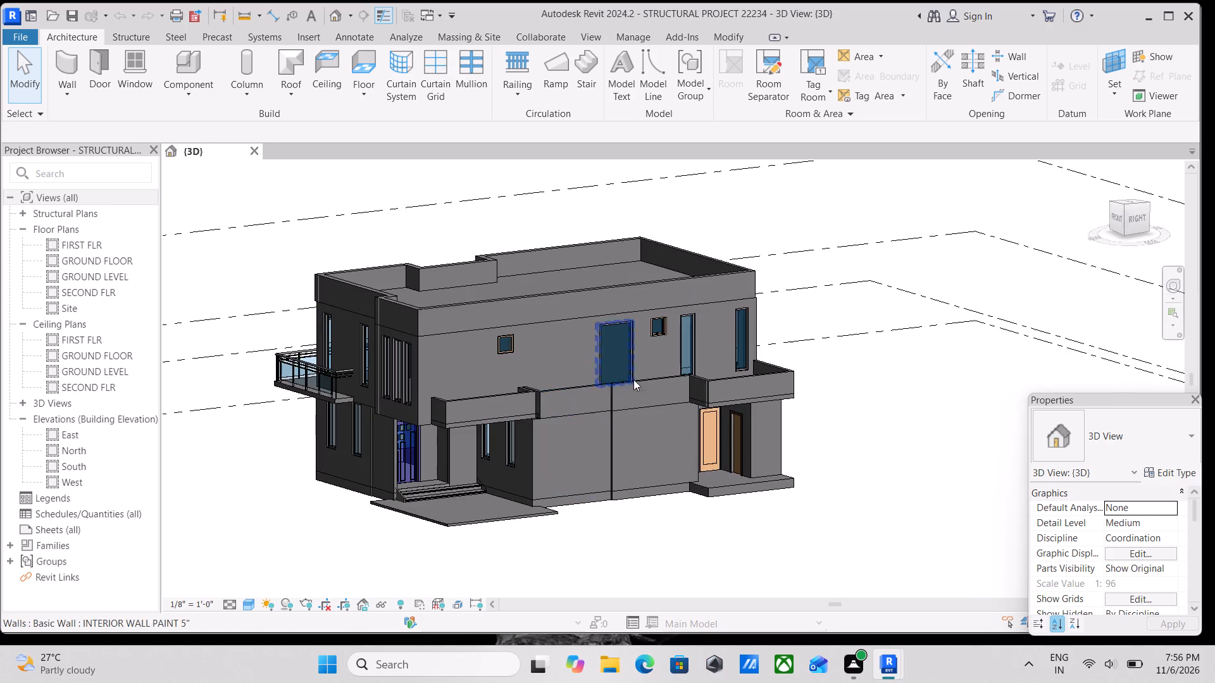
middle_click_drag(656, 378, 380, 392, "shift")
middle_click_drag(863, 387, 809, 386, "shift")
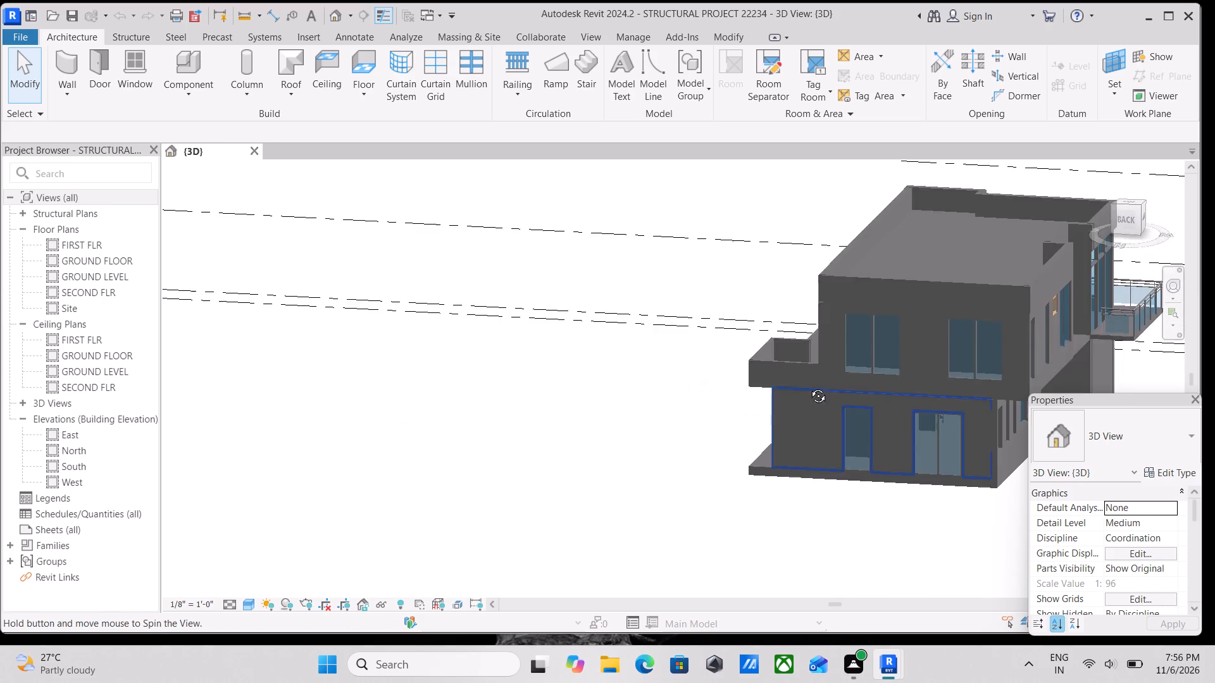
middle_click_drag(809, 386, 829, 360, "shift")
scroll(829, 360, "up", 2)
middle_click_drag(838, 371, 539, 333)
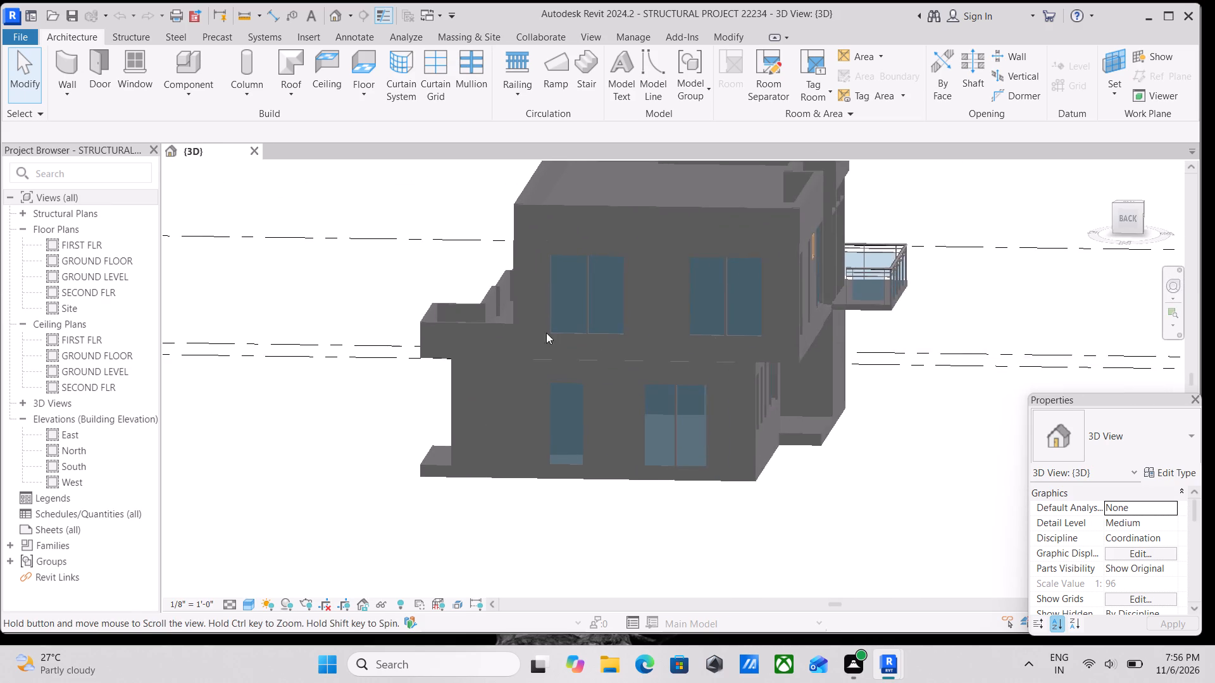
middle_click_drag(688, 324, 698, 314, "shift")
middle_click_drag(751, 368, 751, 417)
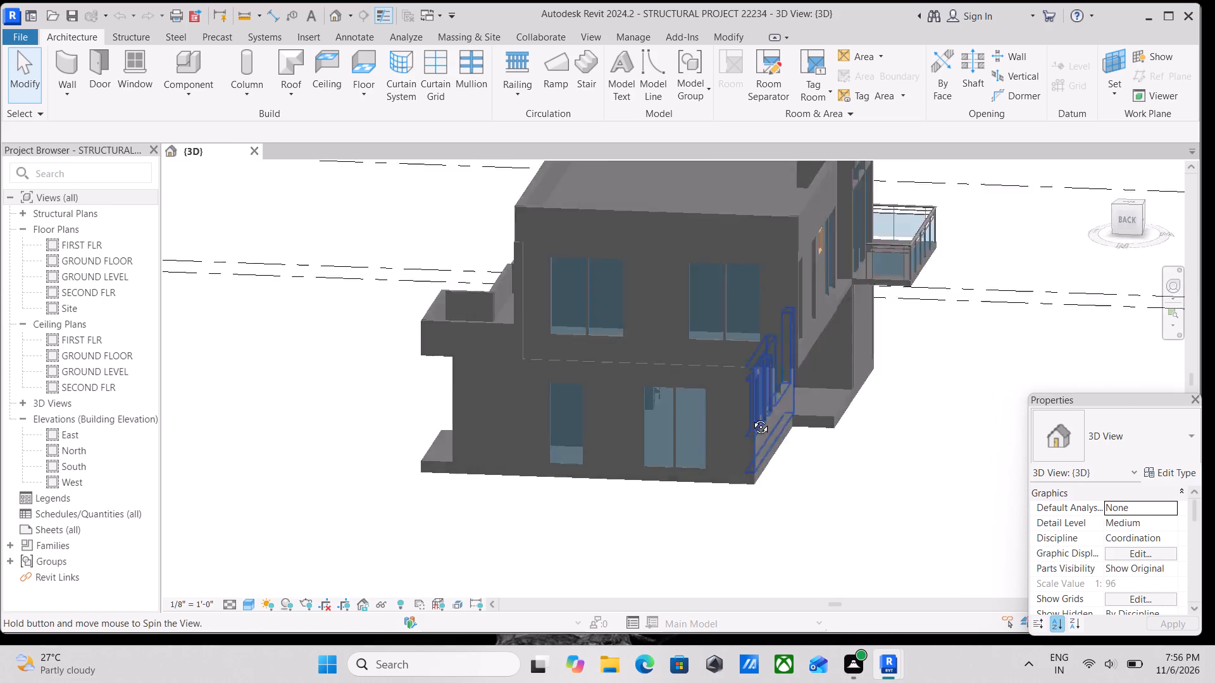
middle_click_drag(751, 417, 794, 403)
scroll(578, 367, "down", 3)
middle_click_drag(547, 356, 609, 439)
middle_click_drag(550, 407, 561, 402)
middle_click_drag(337, 329, 526, 341)
middle_click_drag(446, 417, 565, 382)
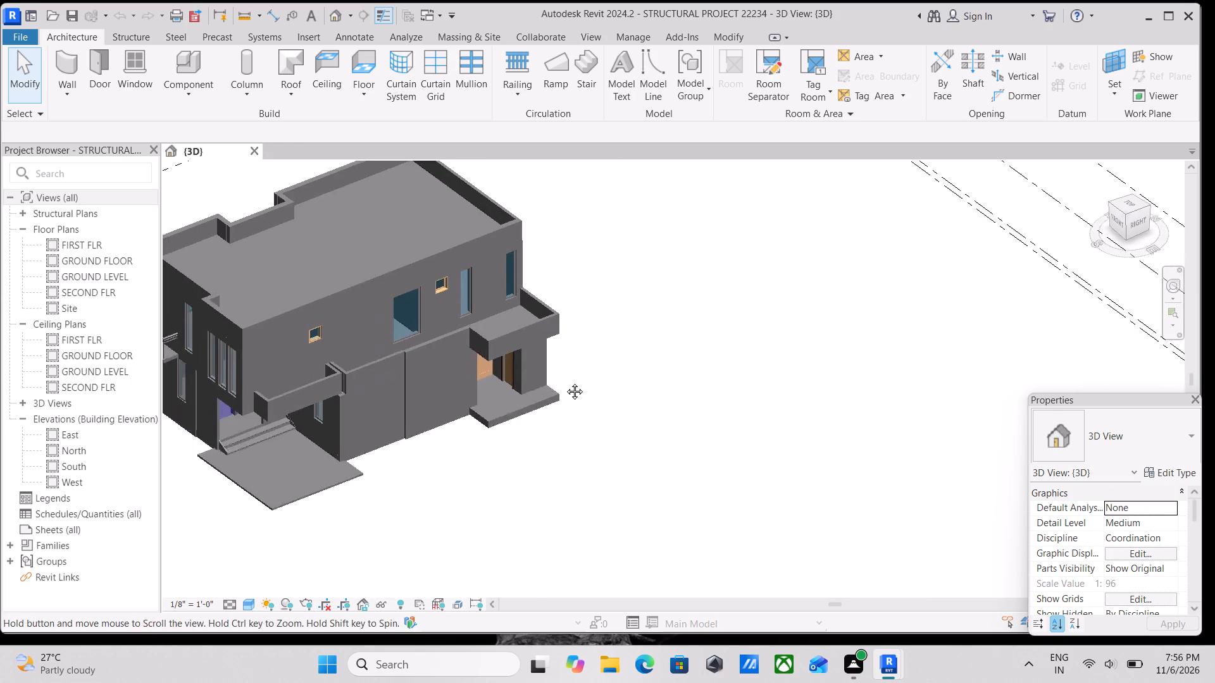
middle_click_drag(565, 382, 638, 385)
middle_click_drag(588, 403, 636, 425, "shift")
scroll(632, 423, "down", 2)
middle_click_drag(632, 423, 668, 440)
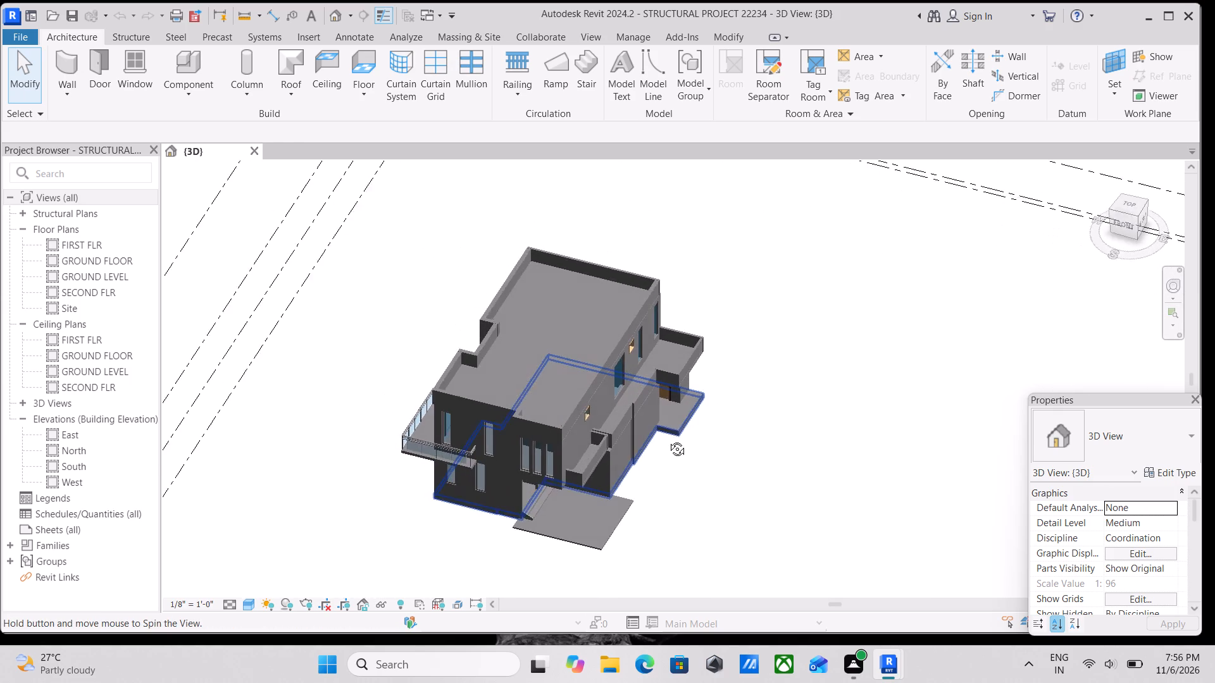
middle_click_drag(668, 440, 715, 481)
scroll(700, 441, "down", 2)
middle_click_drag(697, 445, 708, 471)
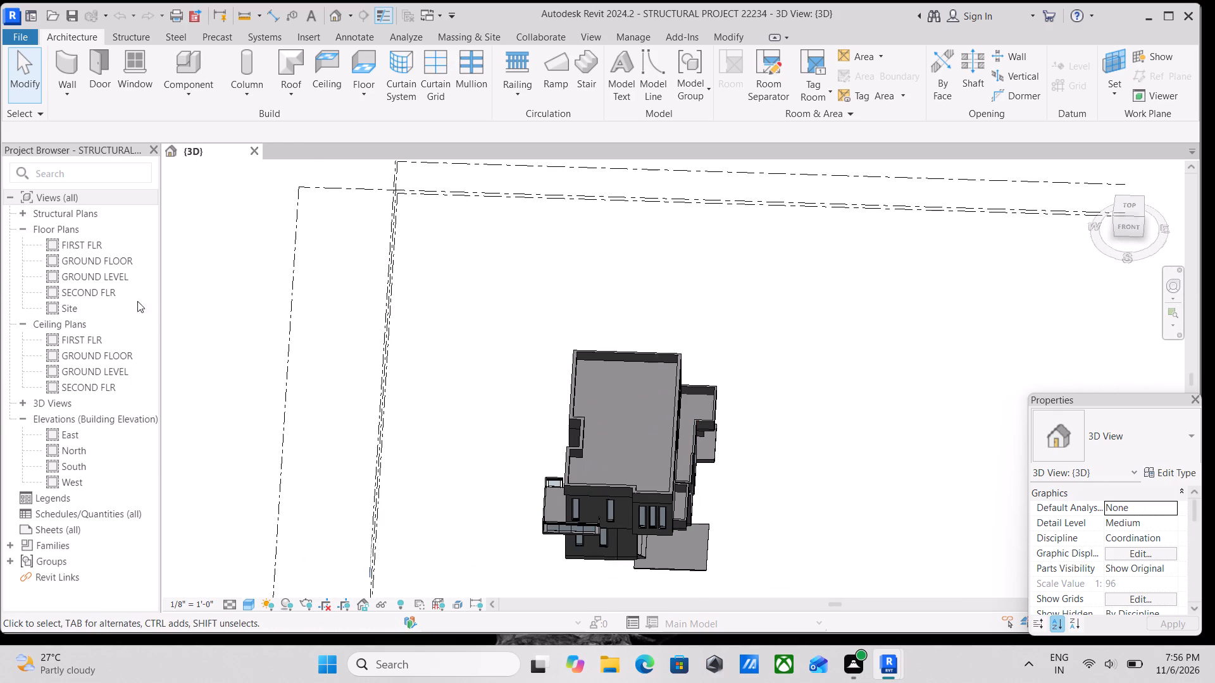
Open the GROUND FLOOR plan and inspect the kitchen, staircase and service area over the reference image.
double_click(104, 261)
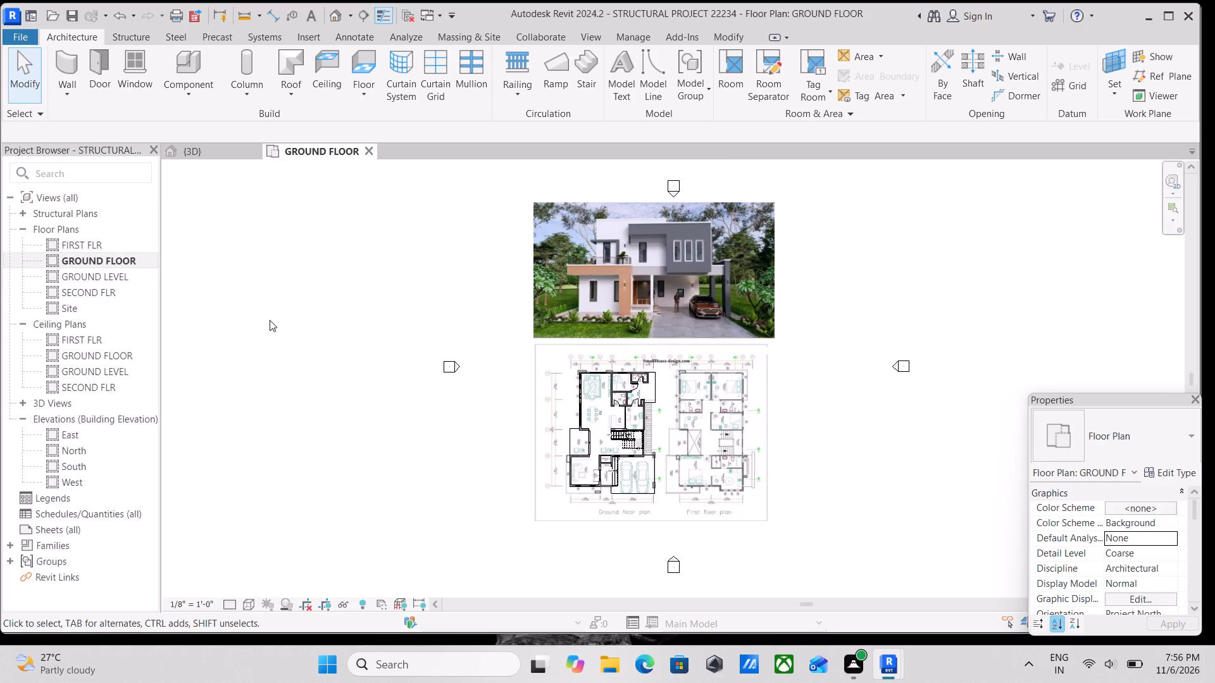
scroll(542, 399, "up", 4)
scroll(676, 466, "up", 4)
scroll(724, 446, "up", 3)
scroll(739, 348, "up", 3)
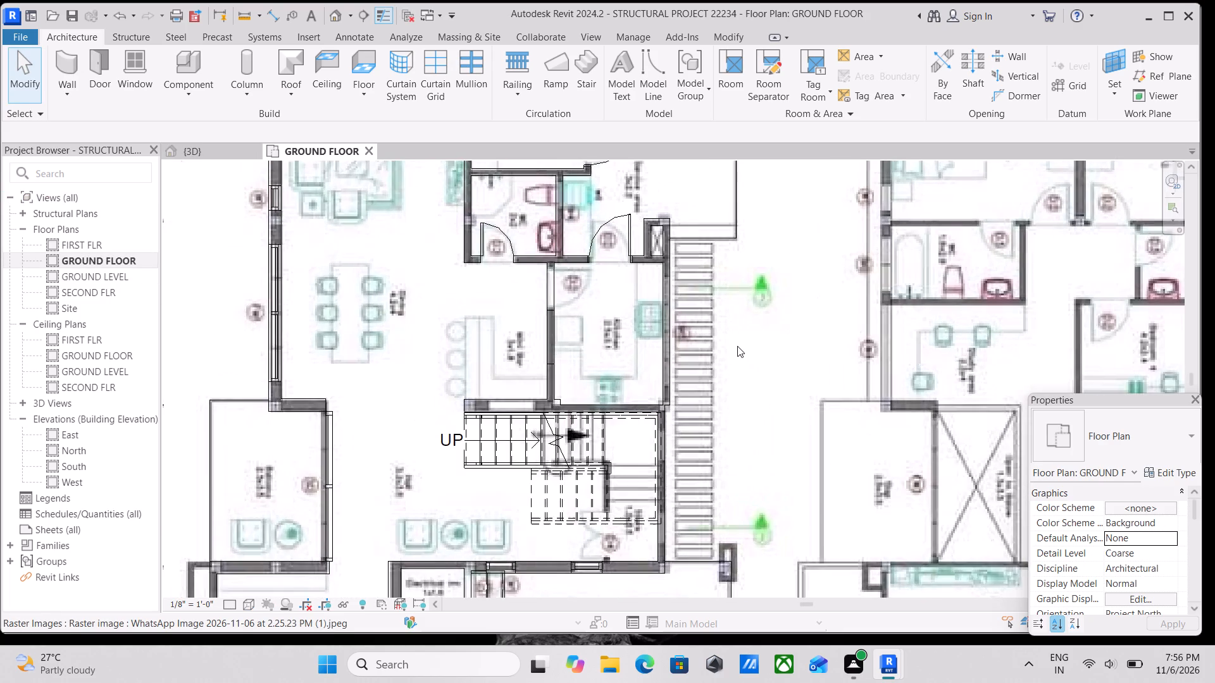
scroll(737, 346, "down", 2)
middle_click_drag(737, 346, 731, 362)
scroll(731, 362, "up", 3)
middle_click_drag(736, 365, 730, 428)
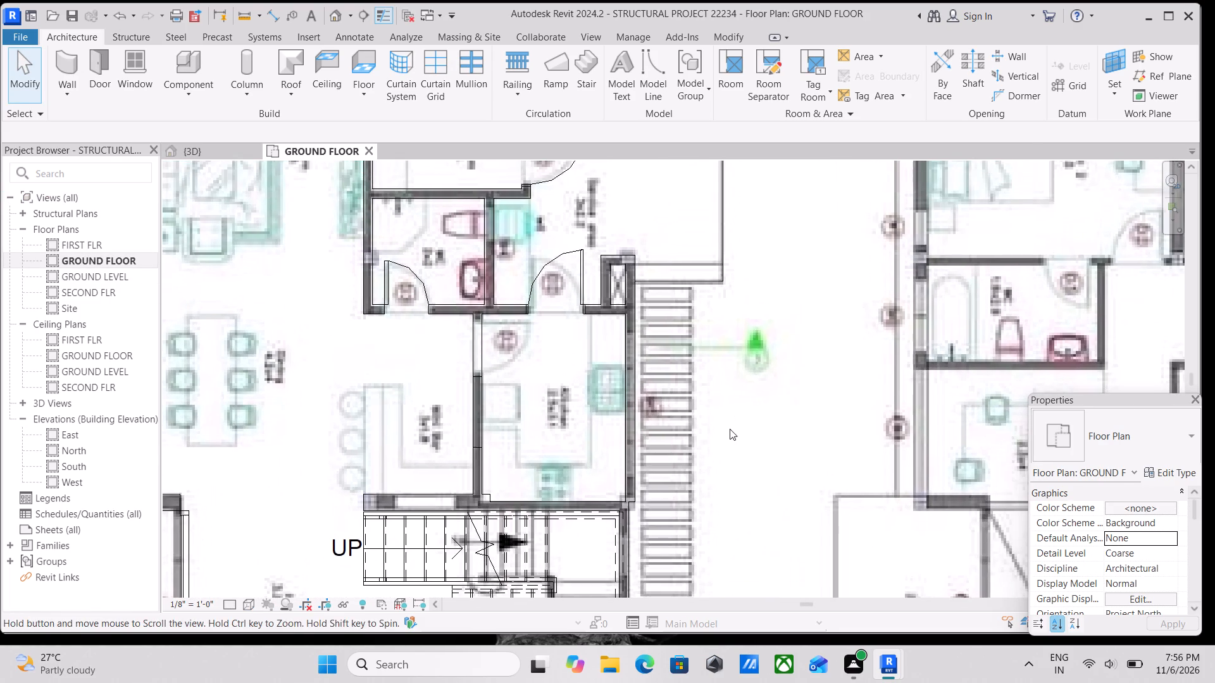
scroll(728, 419, "down", 2)
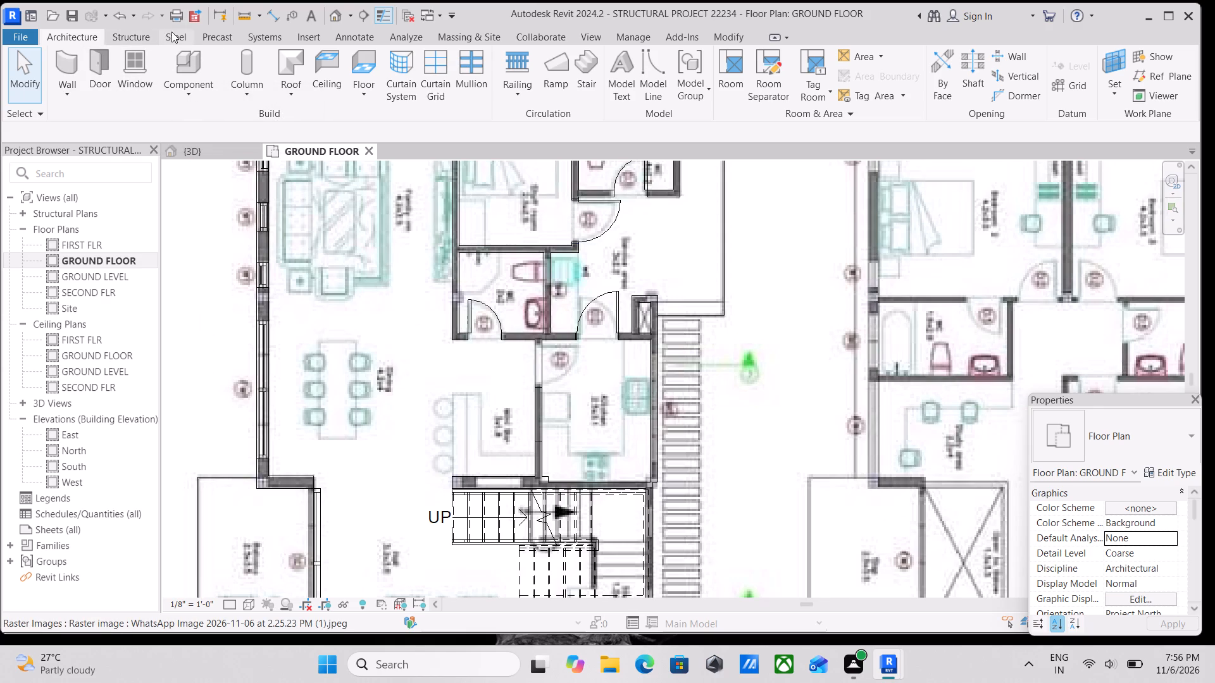
Start an in-place model component on the ground floor using the Generic Models family category.
left_click(205, 99)
left_click(201, 99)
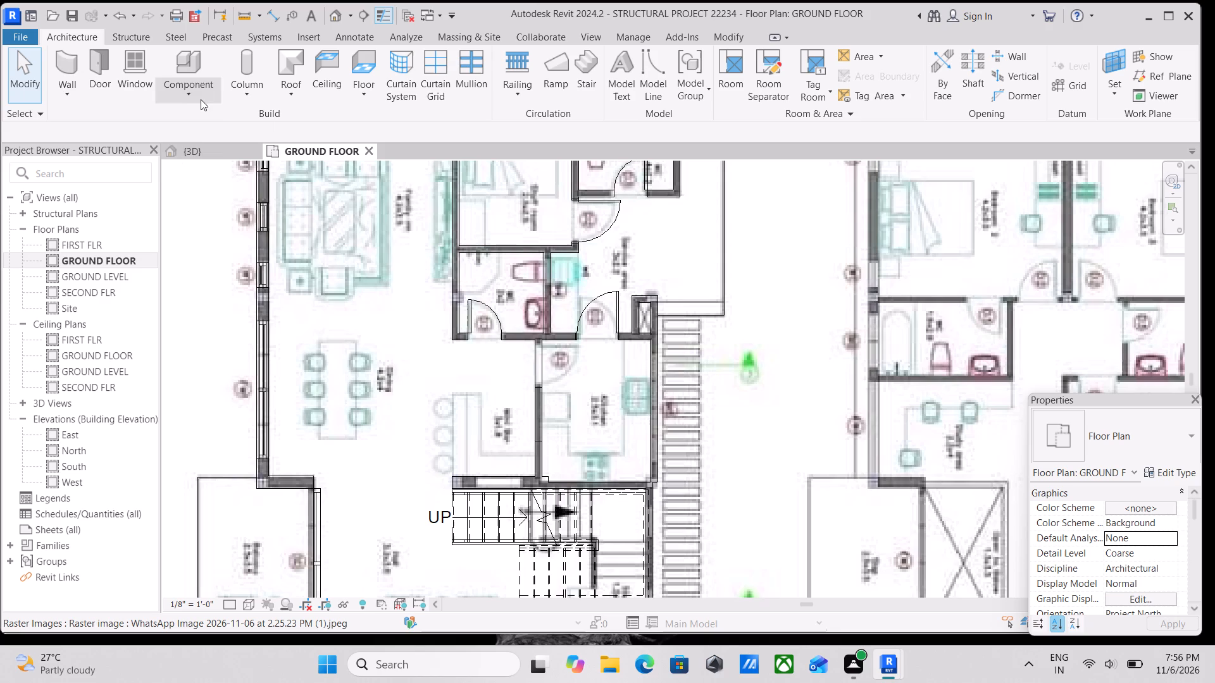
left_click(239, 101)
left_click(239, 101)
left_click(203, 97)
left_click(221, 151)
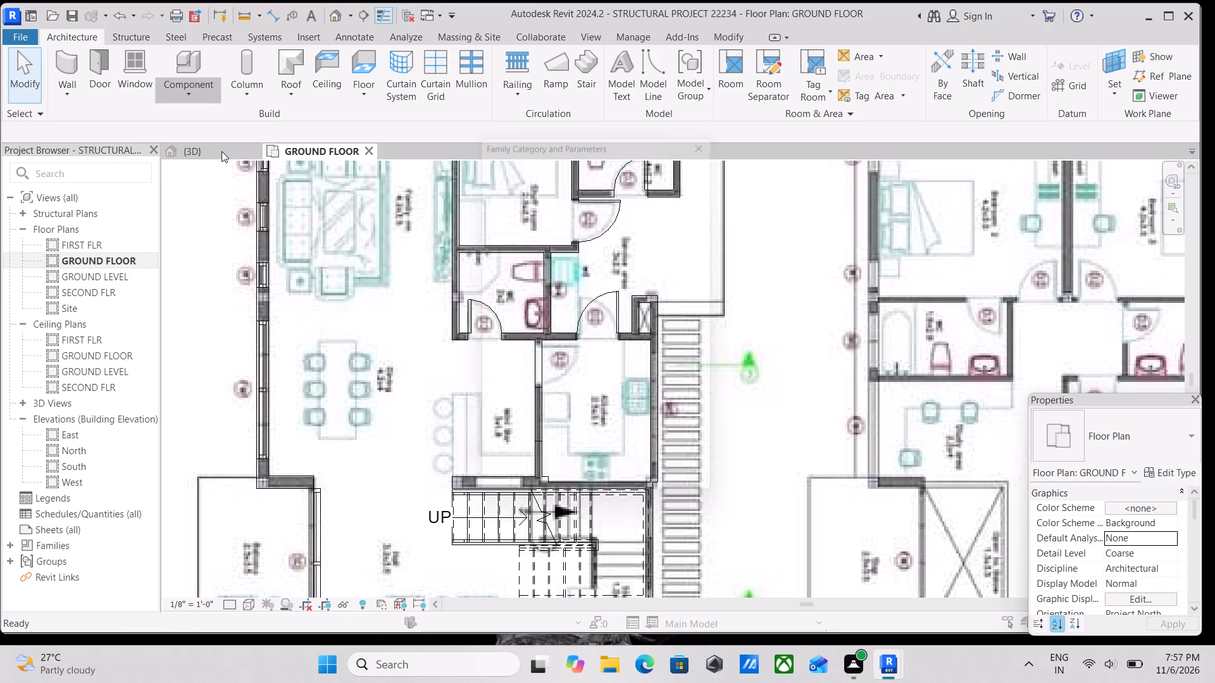
scroll(484, 287, "down", 5)
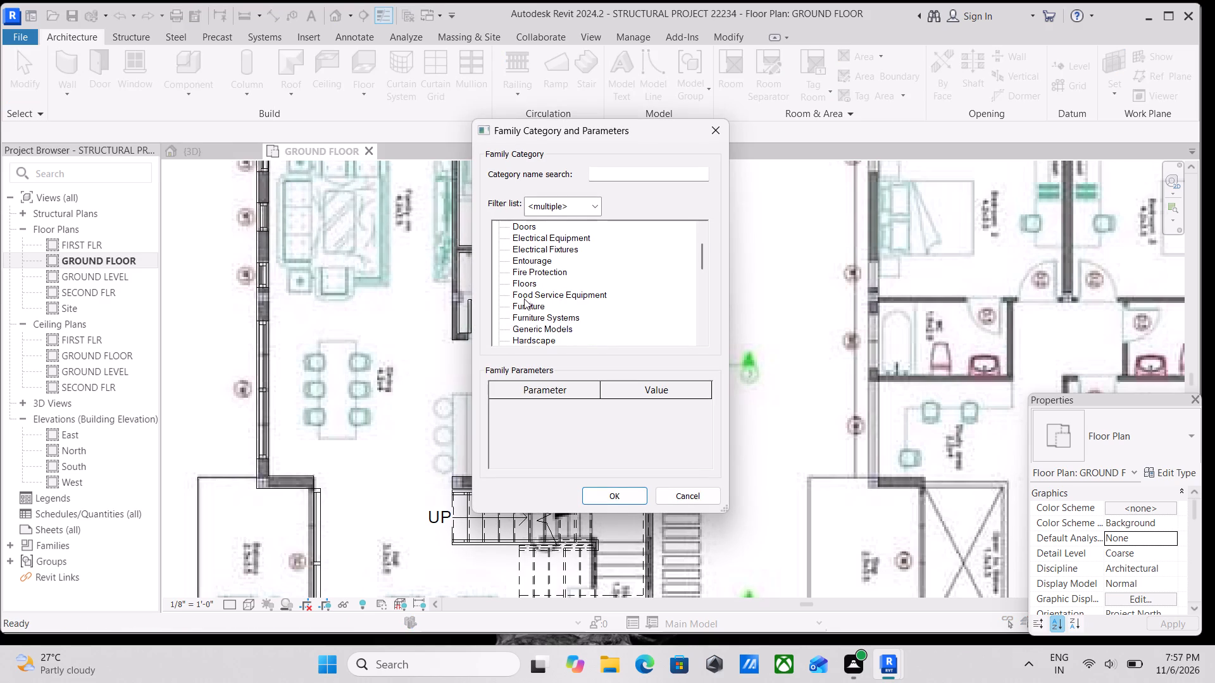
scroll(526, 299, "down", 2)
left_click(530, 304)
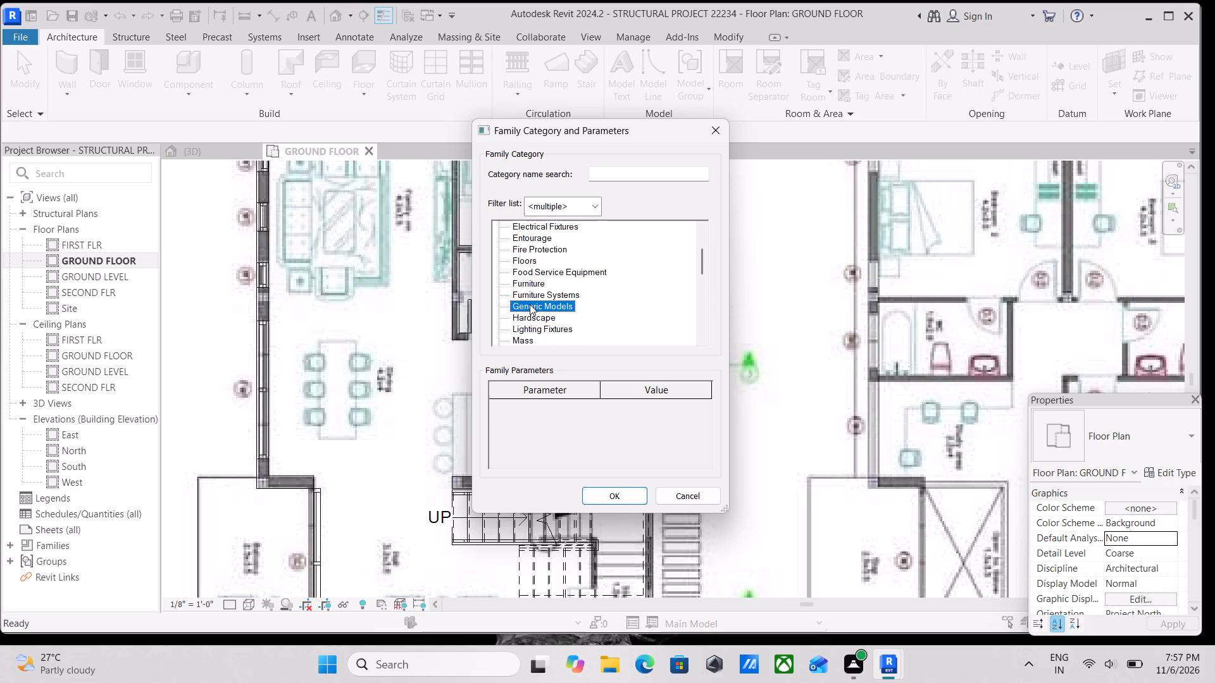
left_click(614, 489)
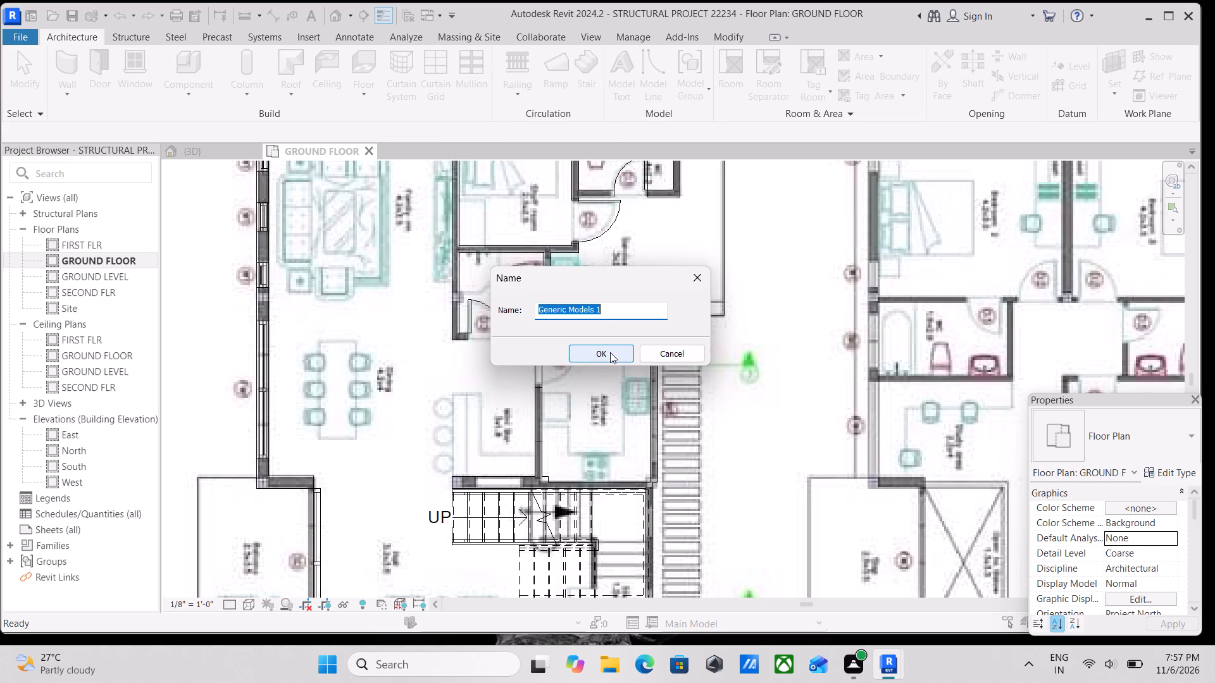
Name the new in-place generic model MODEL IN PLACE 1 and enter its editor.
type("mo")
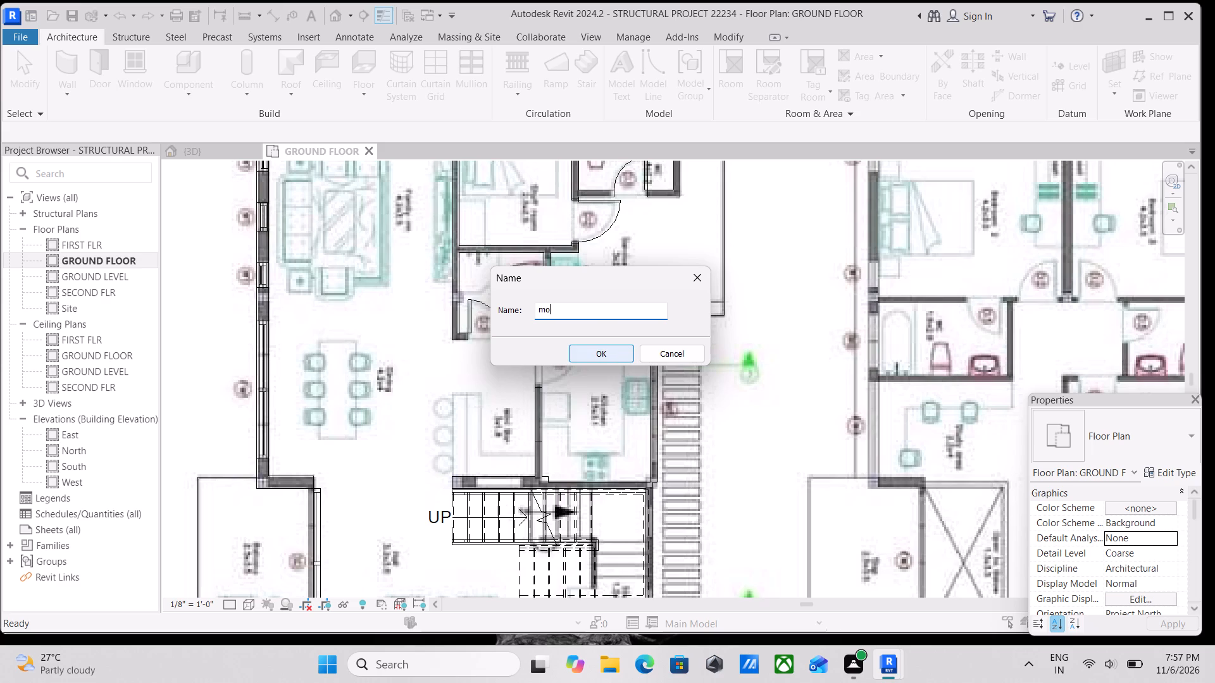
key("BackSpace")
key("BackSpace")
key("BackSpace")
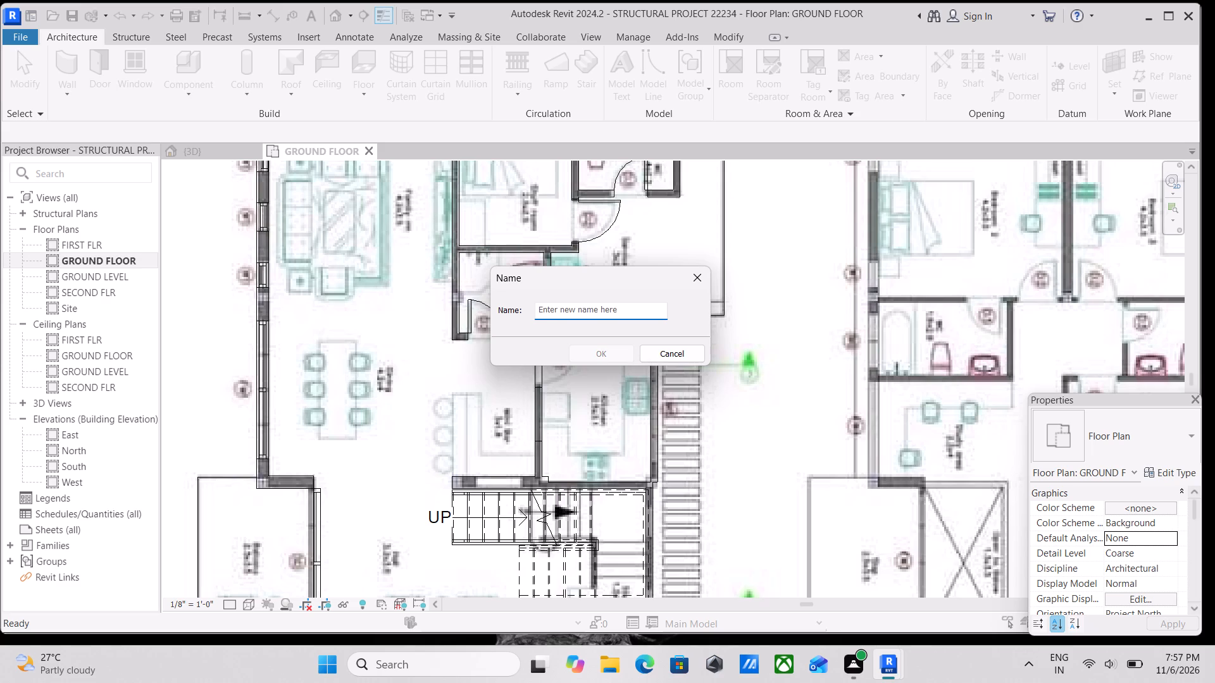
type("MO")
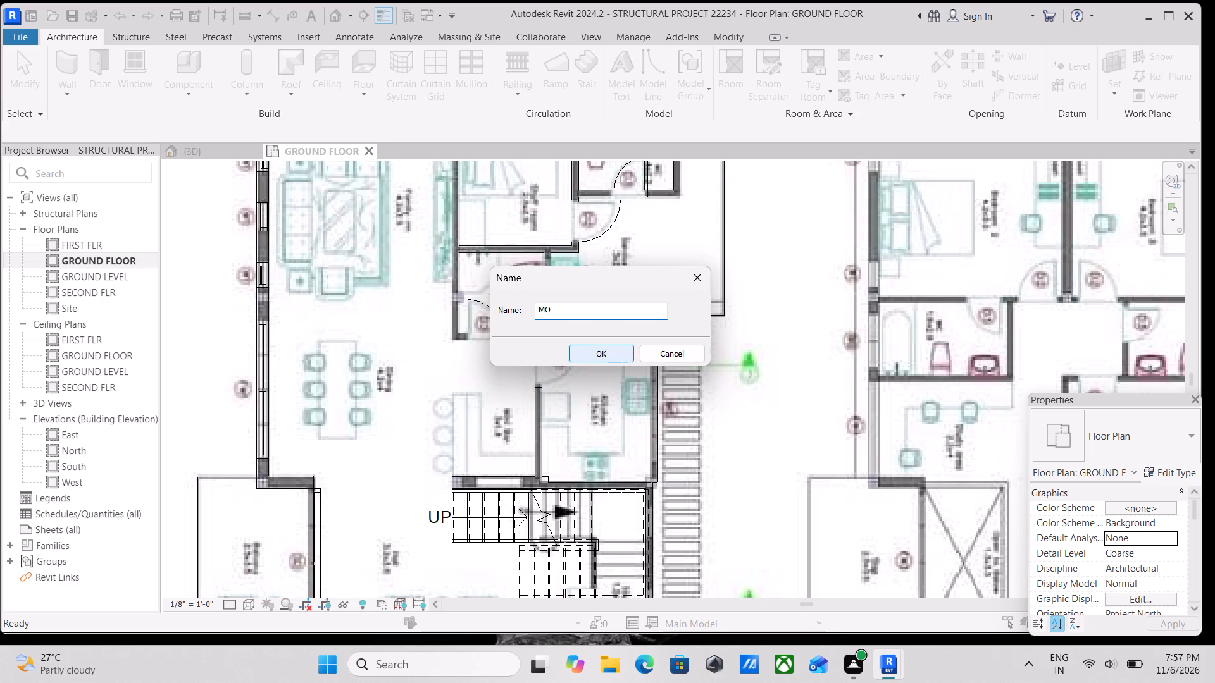
type("DE")
key("l")
key("space")
type("IN")
key("BackSpace")
type("N")
key("space")
type("PLACE")
key("space")
key("1")
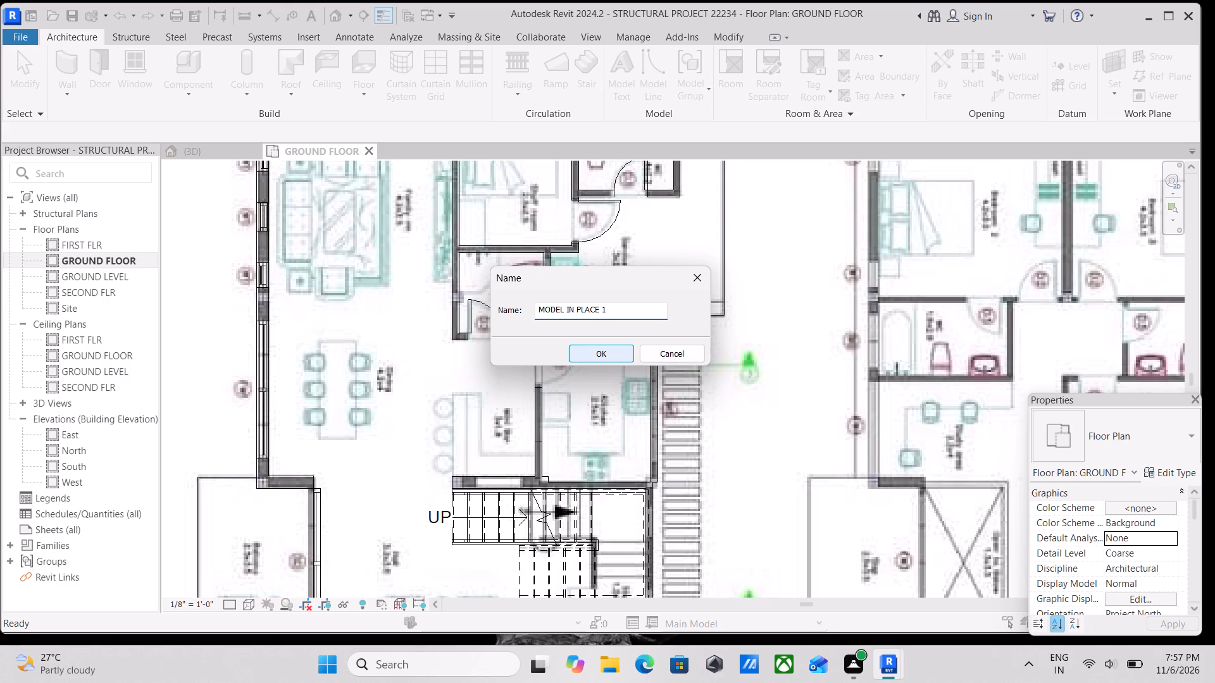
left_click(595, 352)
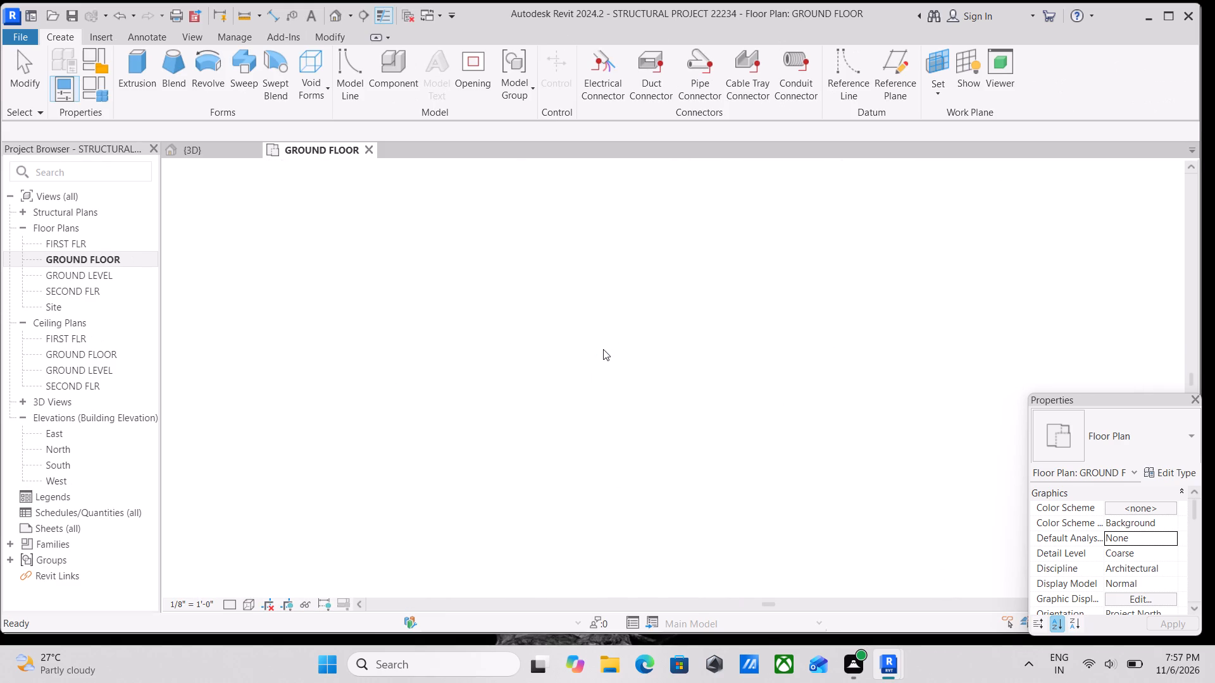
Examine the strip of slats outside the kitchen, staircase and store wall on the ground floor reference image.
scroll(720, 335, "down", 2)
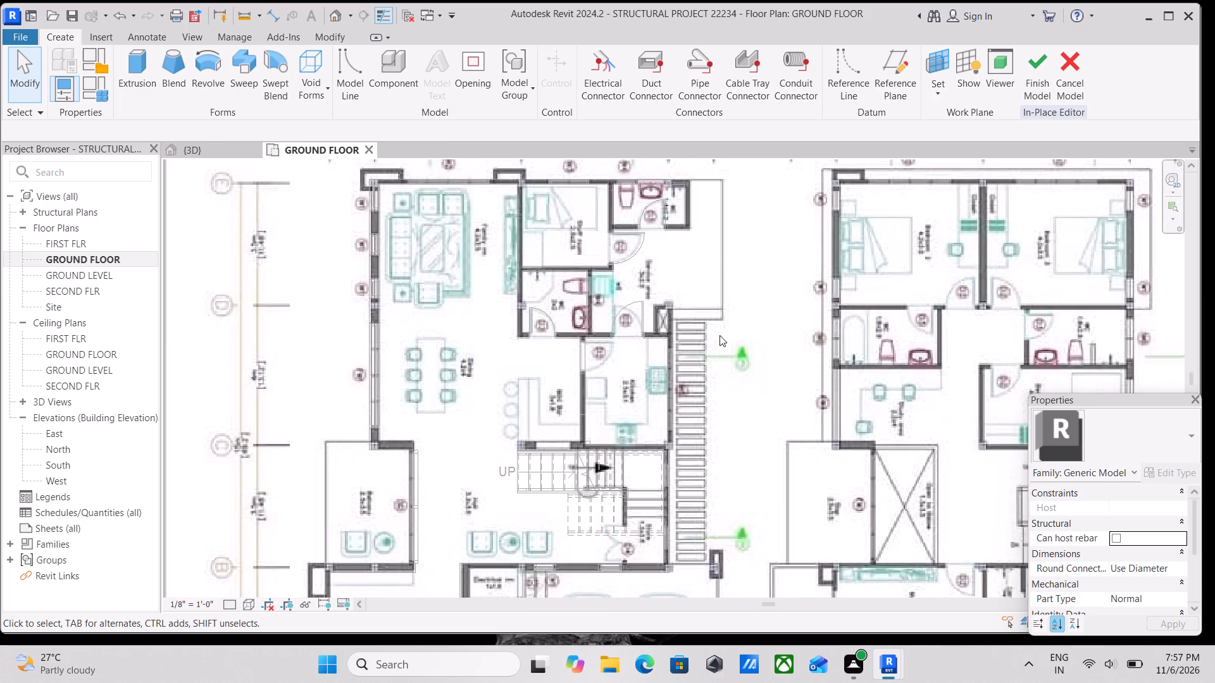
scroll(720, 335, "up", 9)
scroll(668, 313, "down", 1)
middle_click_drag(668, 313, 678, 333)
scroll(678, 333, "up", 1)
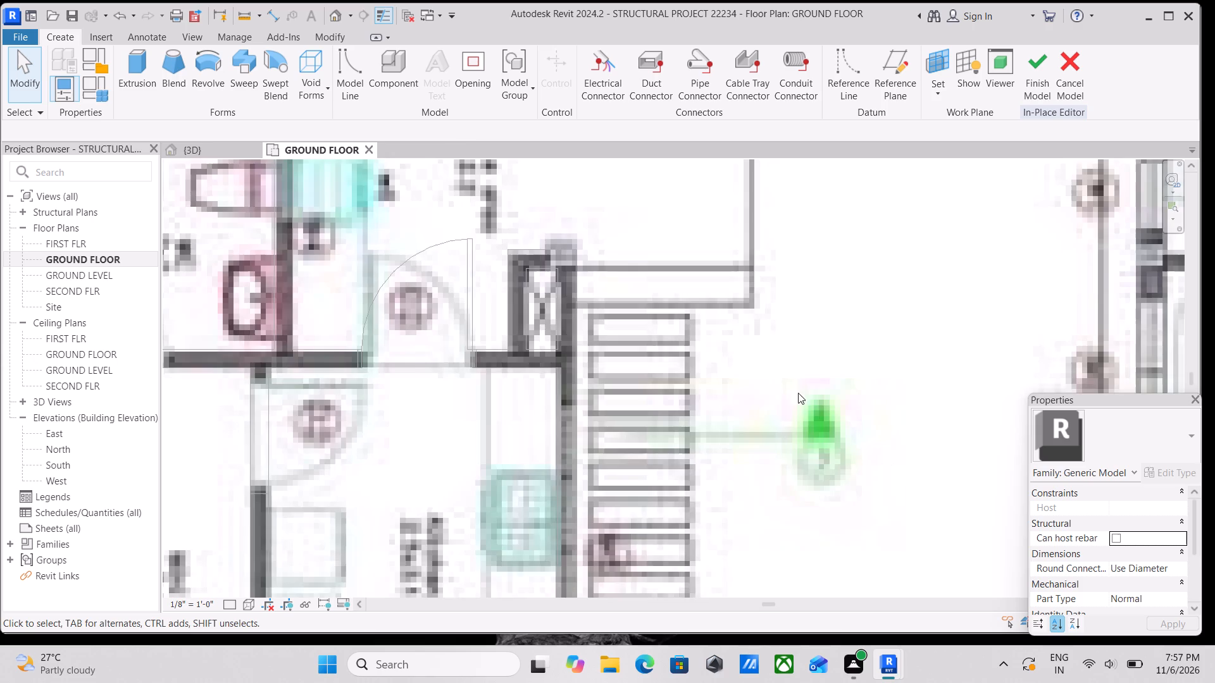
scroll(795, 376, "down", 4)
middle_click_drag(775, 393, 794, 386)
scroll(778, 379, "down", 3)
middle_click_drag(755, 375, 768, 398)
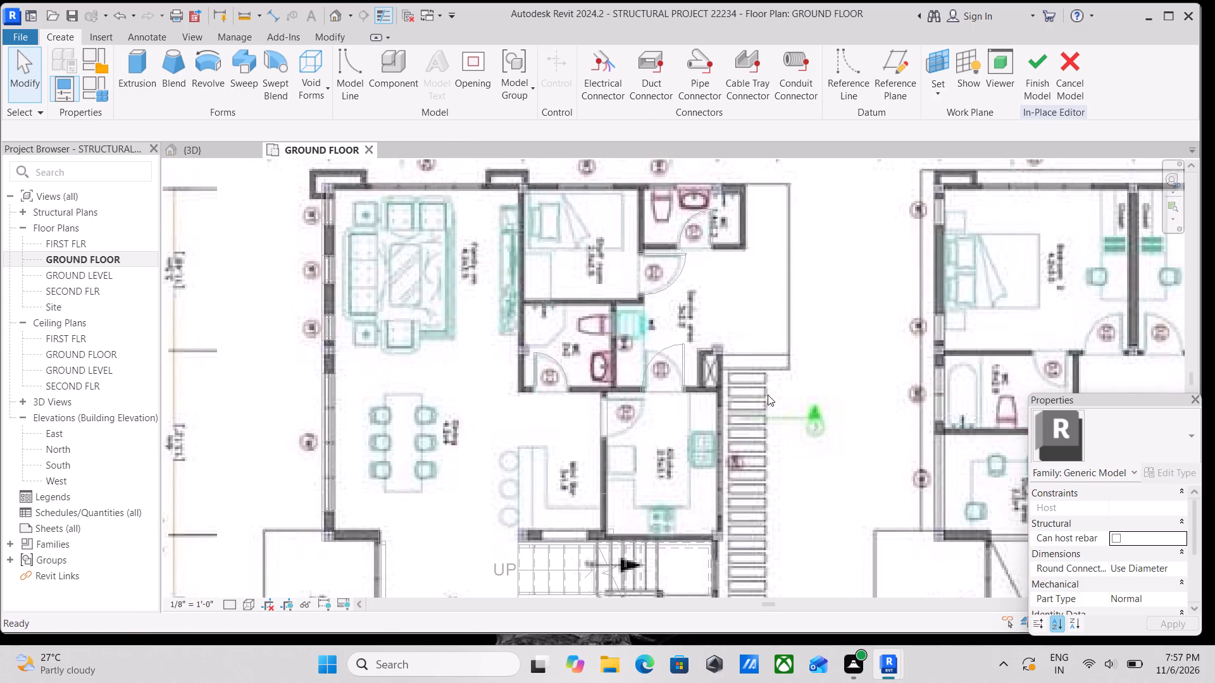
middle_click_drag(756, 421, 790, 434)
scroll(790, 433, "down", 3)
middle_click_drag(811, 474, 804, 425)
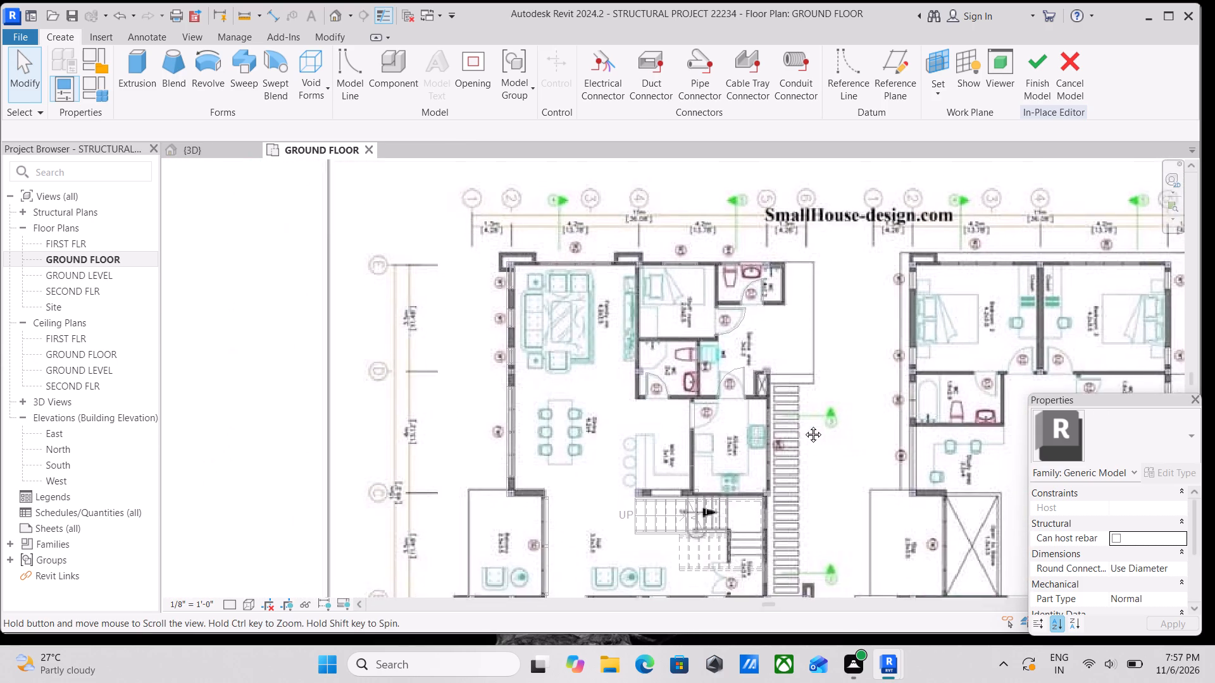
middle_click_drag(804, 425, 801, 407)
middle_click_drag(787, 470, 892, 439)
scroll(883, 508, "up", 7)
middle_click_drag(876, 505, 873, 520)
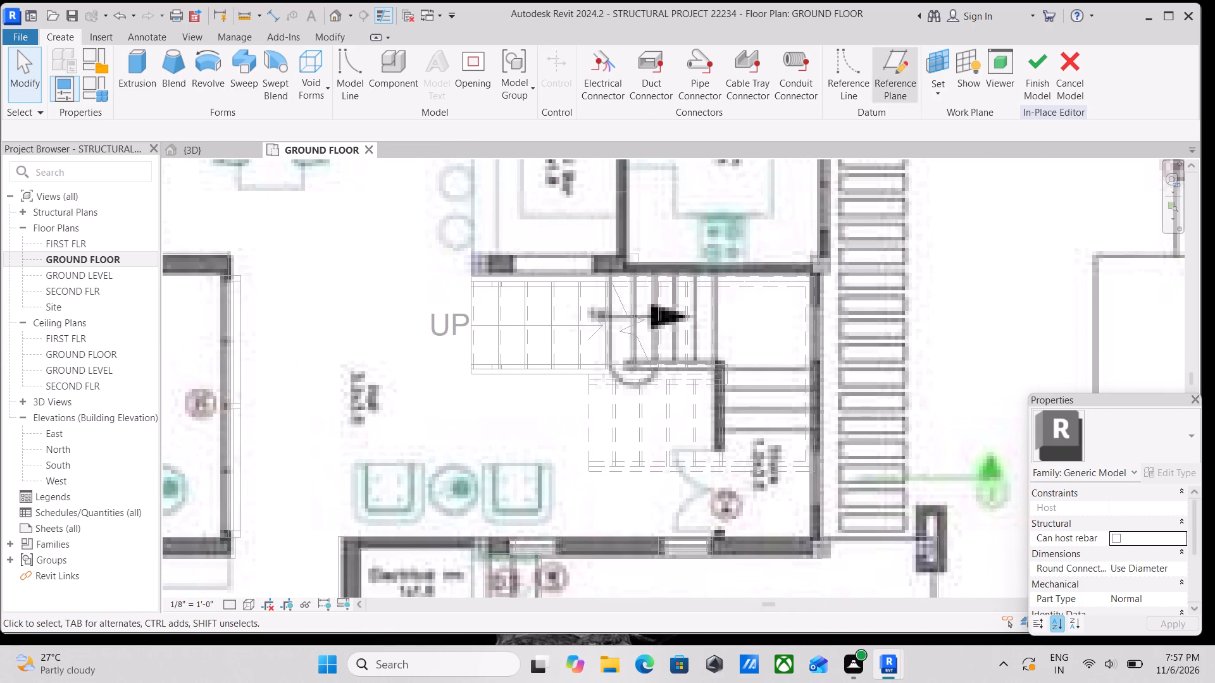
Start an Extrusion and sketch a rectangle about 2'-2" by 0'-7" over the lowest slat outside the store wall.
left_click(147, 85)
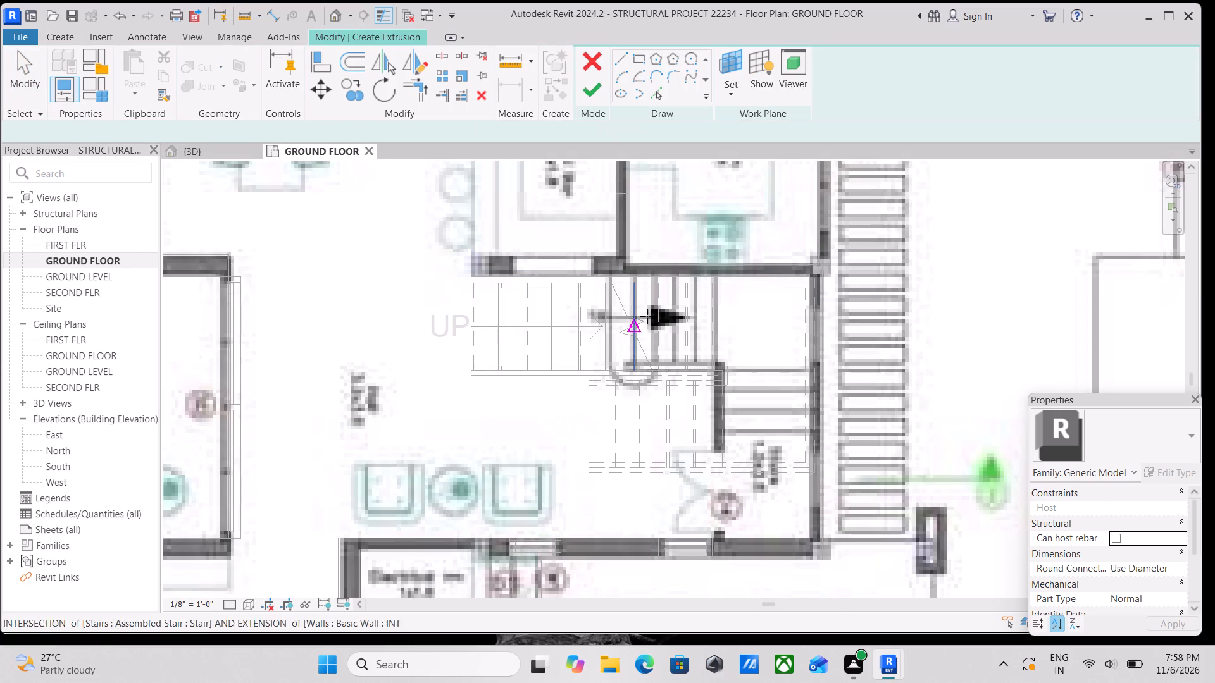
scroll(785, 365, "up", 3)
scroll(814, 378, "down", 2)
middle_click_drag(806, 372, 657, 333)
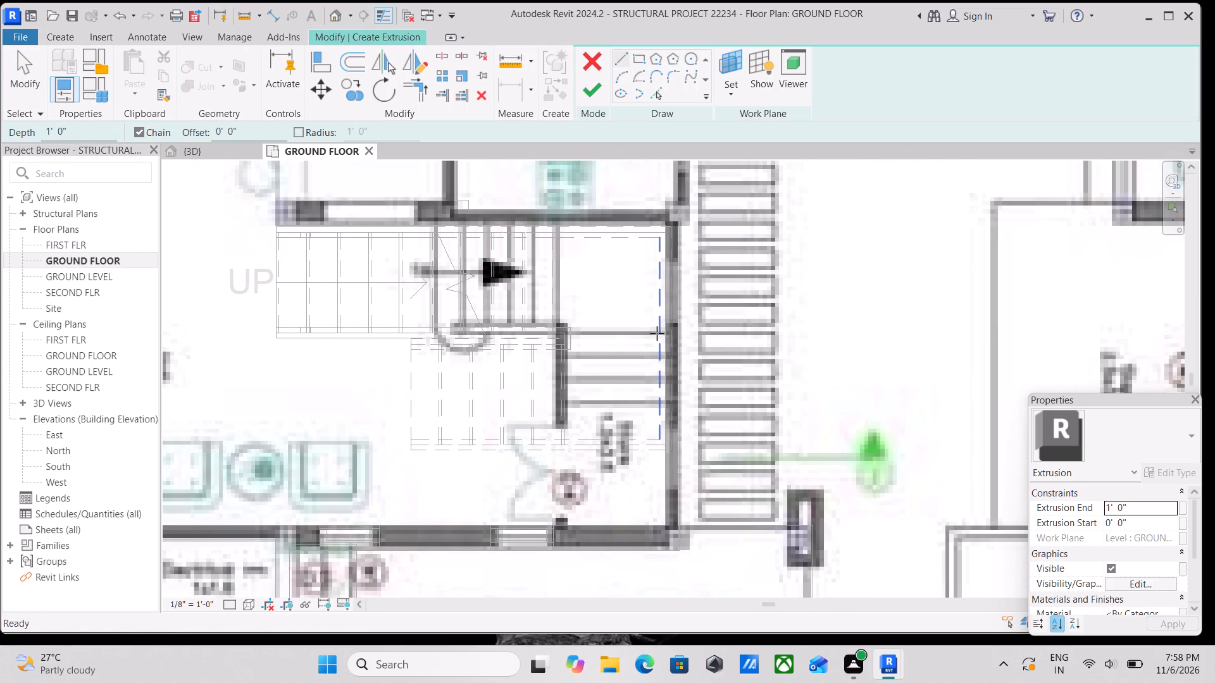
left_click(645, 66)
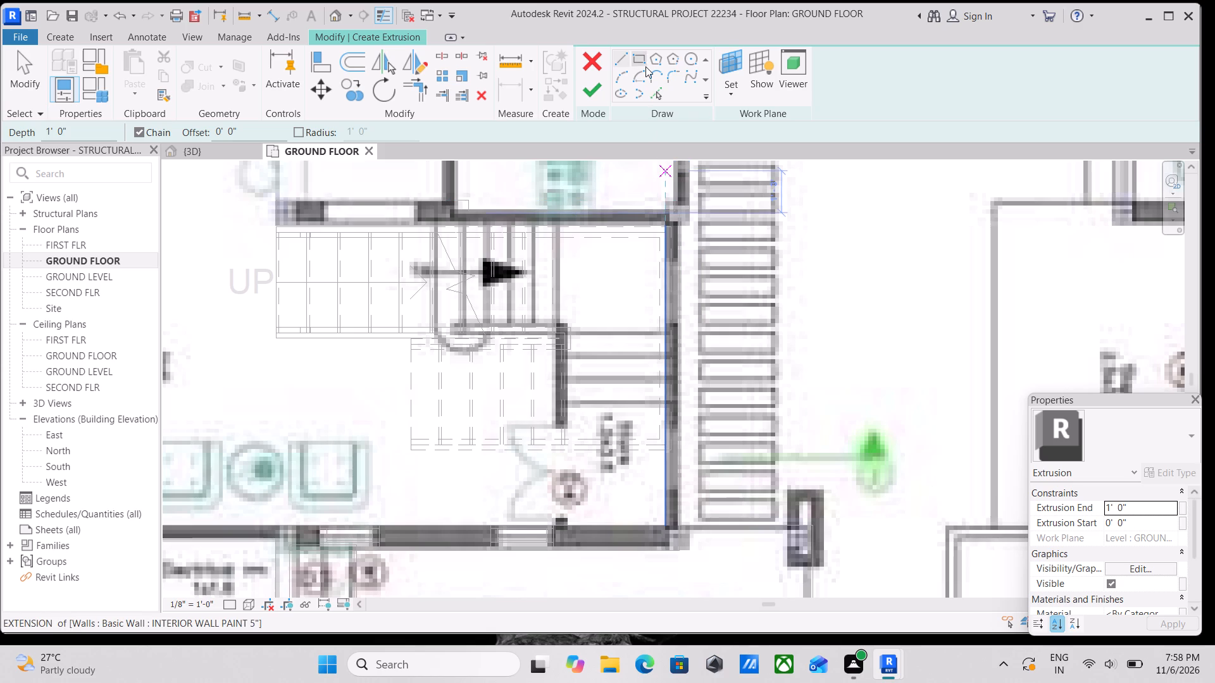
scroll(697, 488, "up", 4)
middle_click_drag(698, 486, 646, 367)
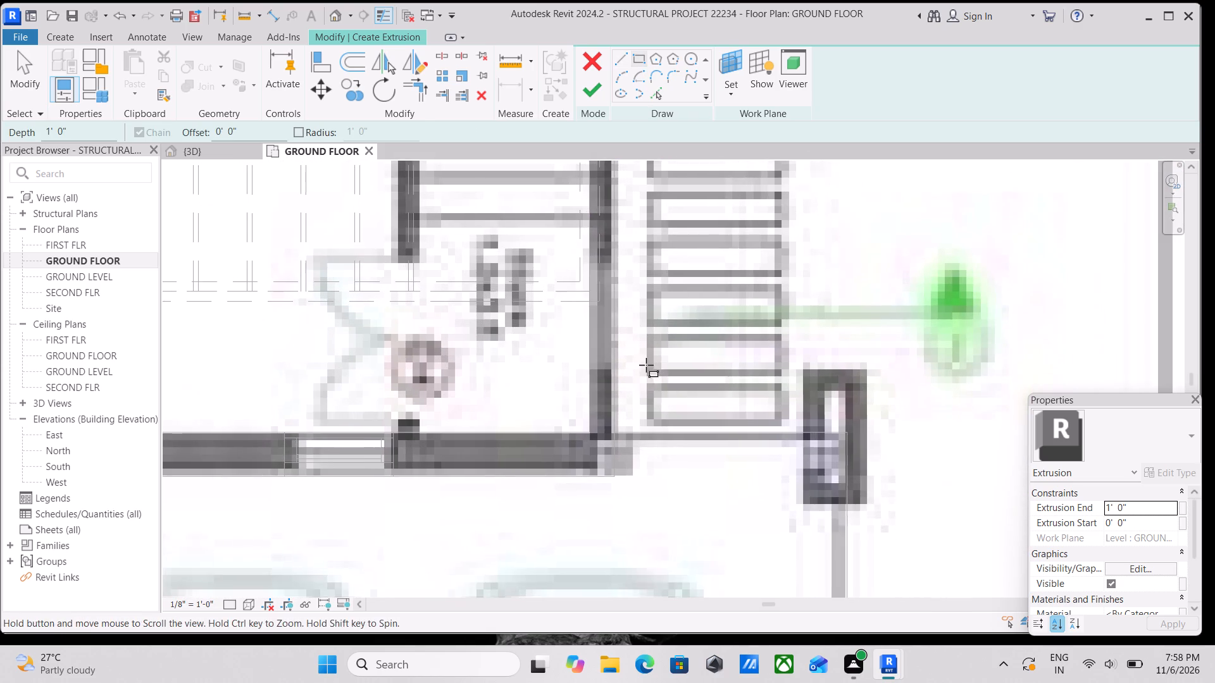
scroll(642, 386, "up", 4)
left_click(659, 385)
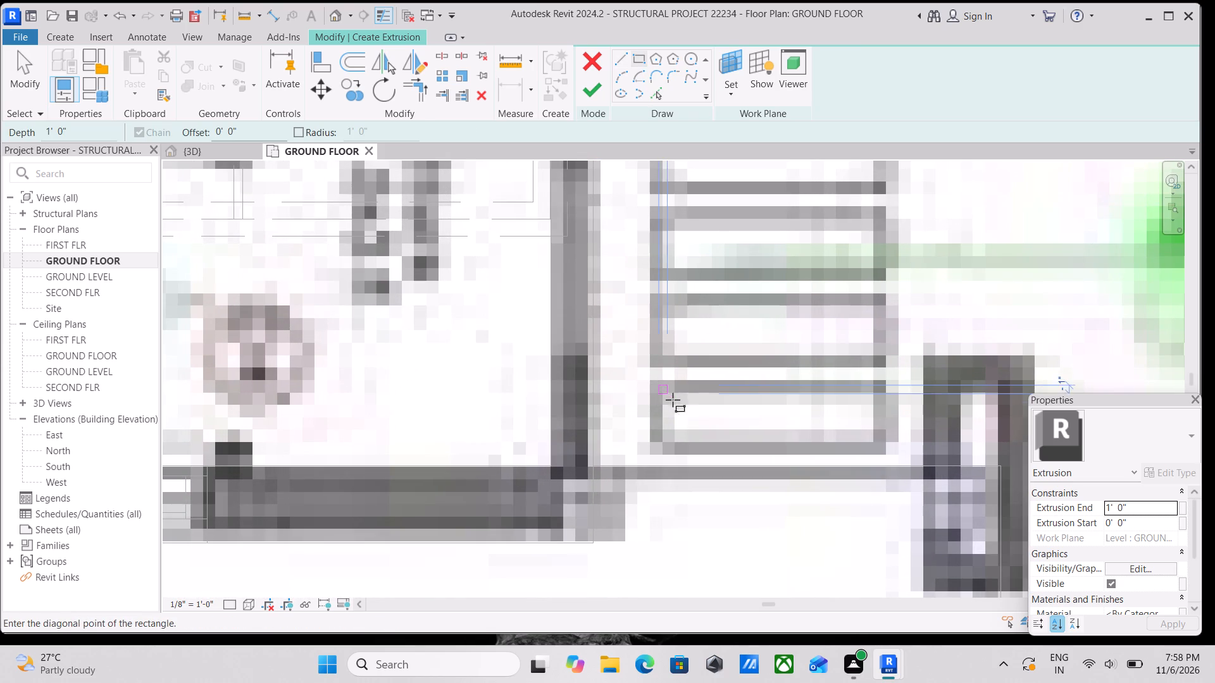
left_click(883, 446)
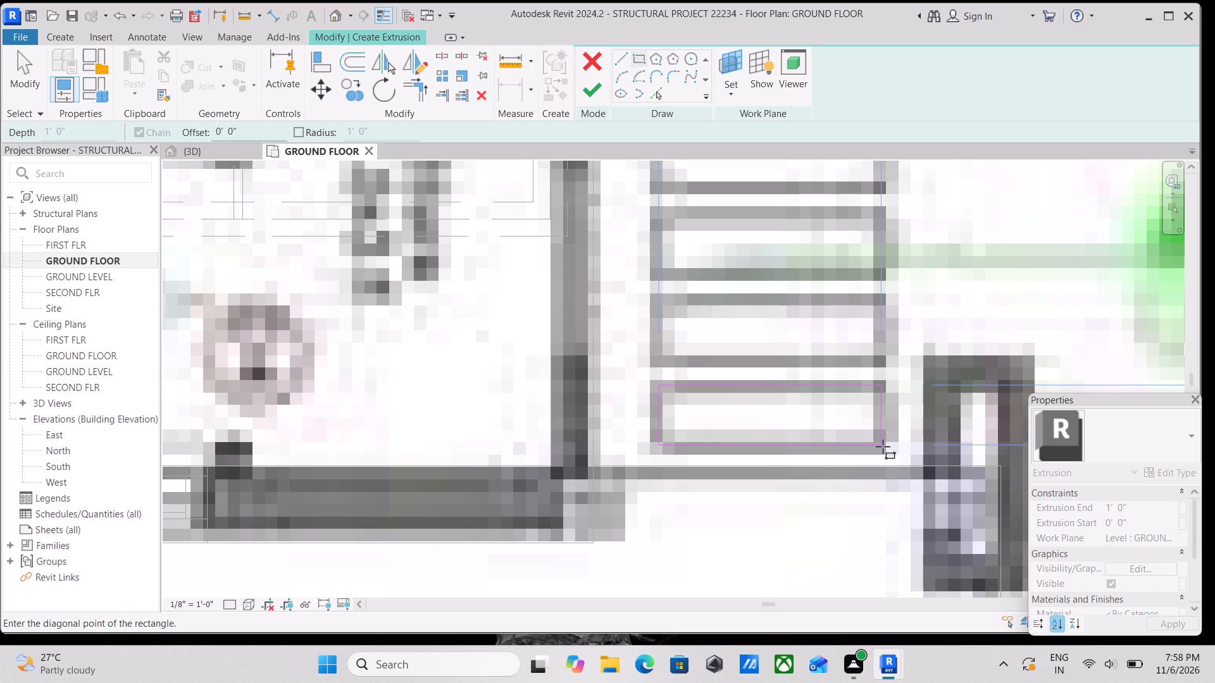
left_click(1151, 503)
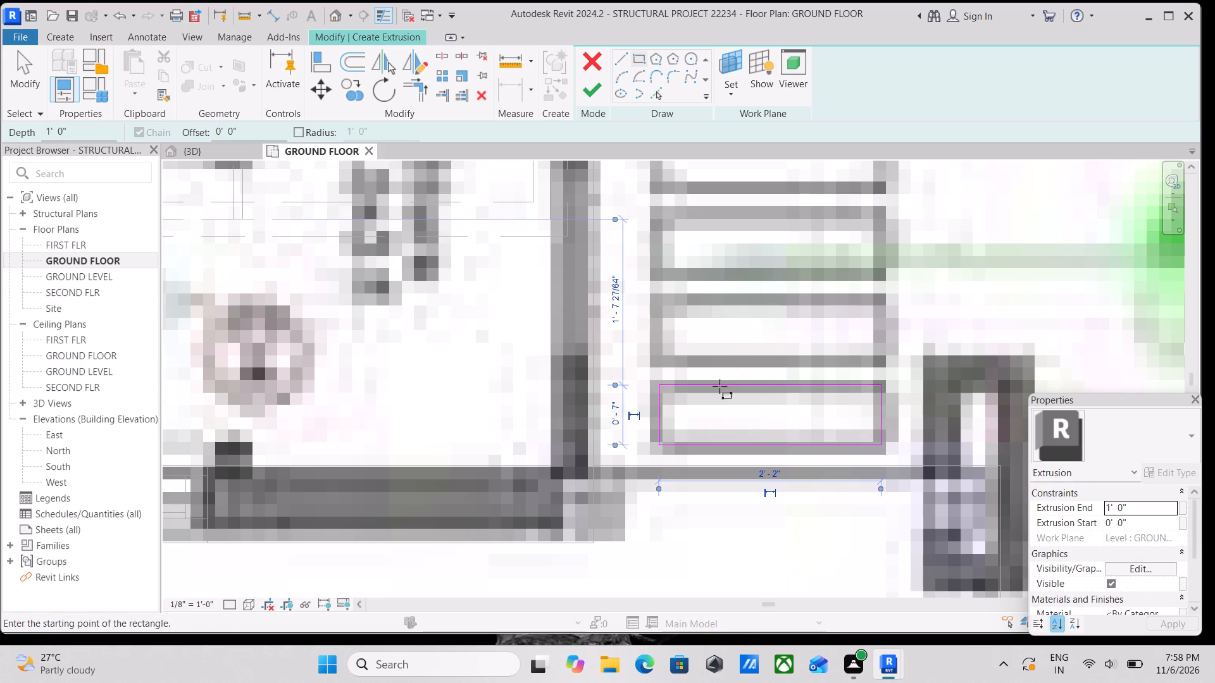
scroll(654, 393, "down", 1)
middle_click_drag(654, 391, 615, 347)
scroll(624, 359, "down", 1)
scroll(625, 362, "up", 3)
key("Escape")
key("Escape")
Nudge the rectangle's left edge outward to the slat outline, making the rectangle 2'-3" wide.
scroll(625, 362, "up", 3)
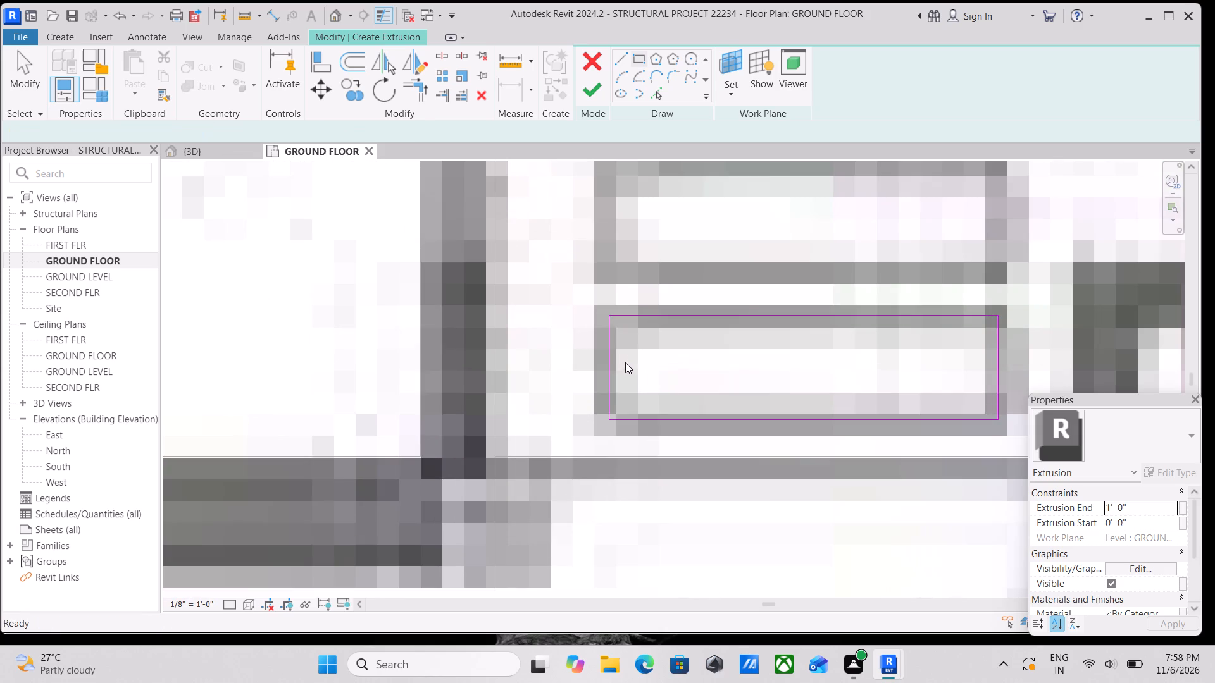
left_click(609, 319)
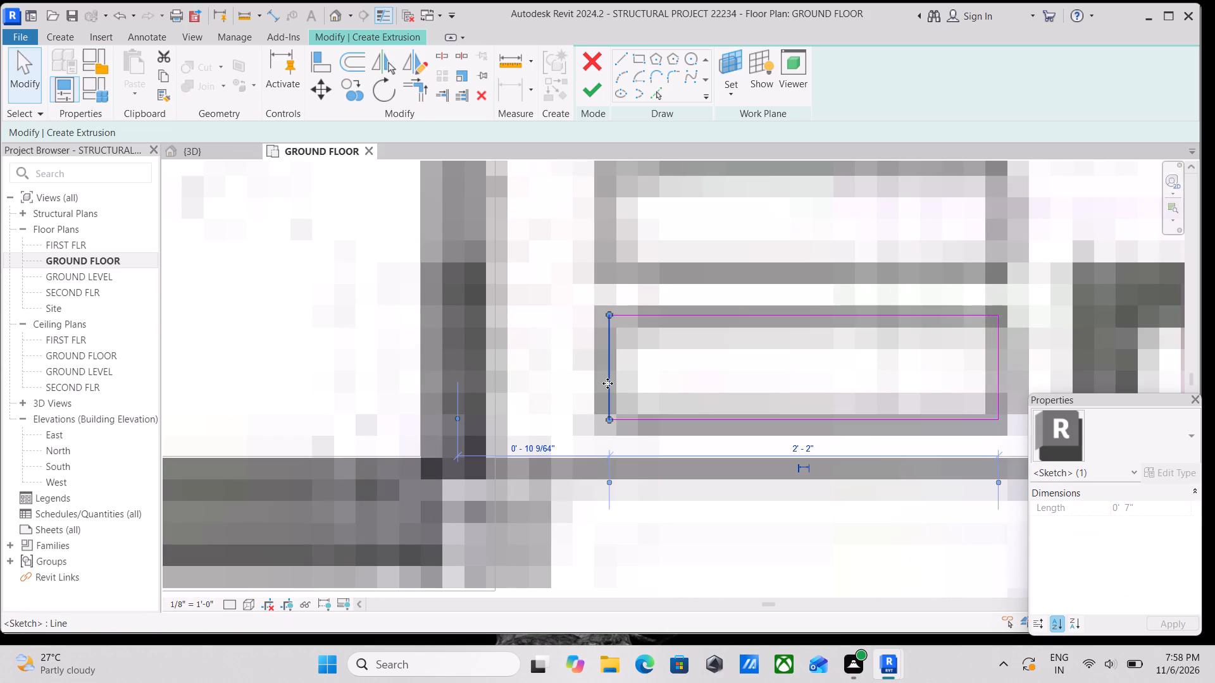
key("Left")
key("Left")
key("Left")
key("Left")
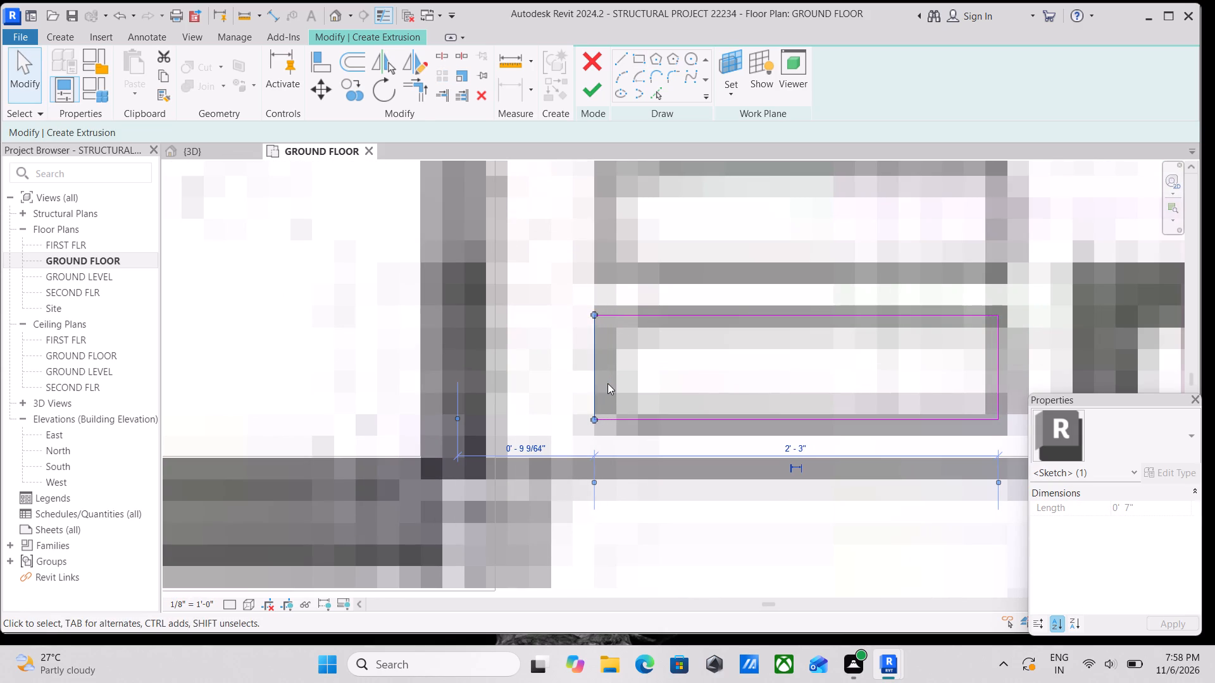
key("Left")
key("Right")
Nudge the rectangle's upper edge outward to the slat outline, making the rectangle 0'-7 1/2" deep.
left_click(668, 317)
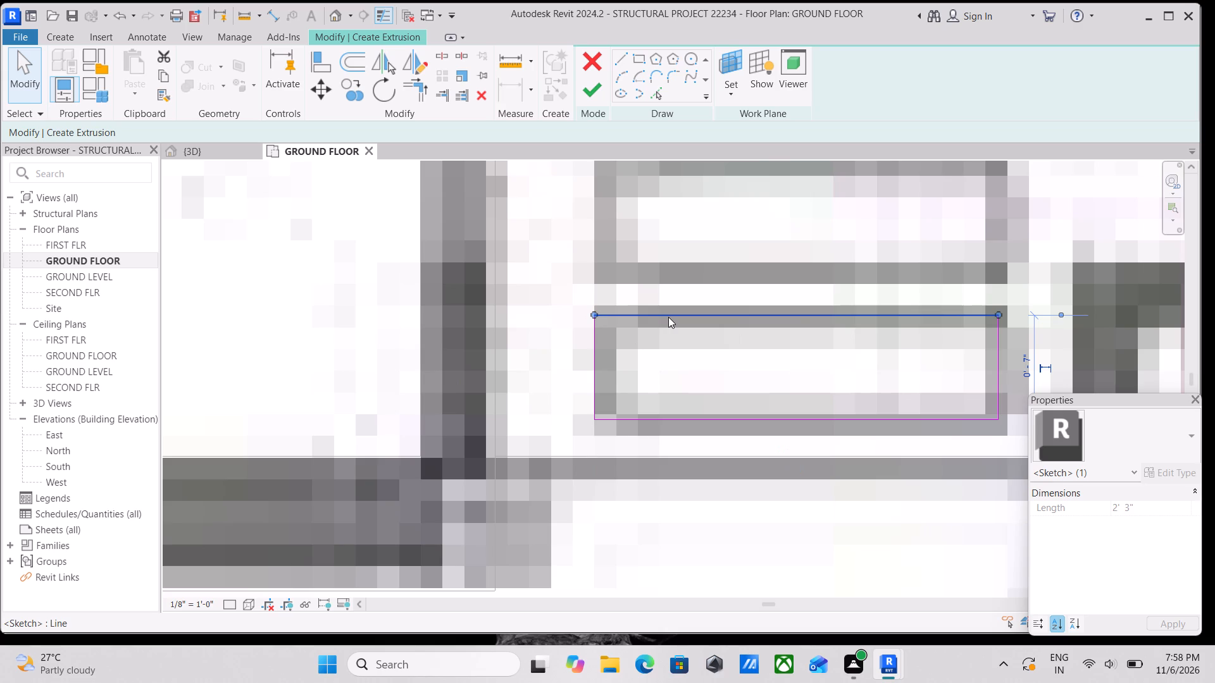
key("Up")
key("Up")
key("Up")
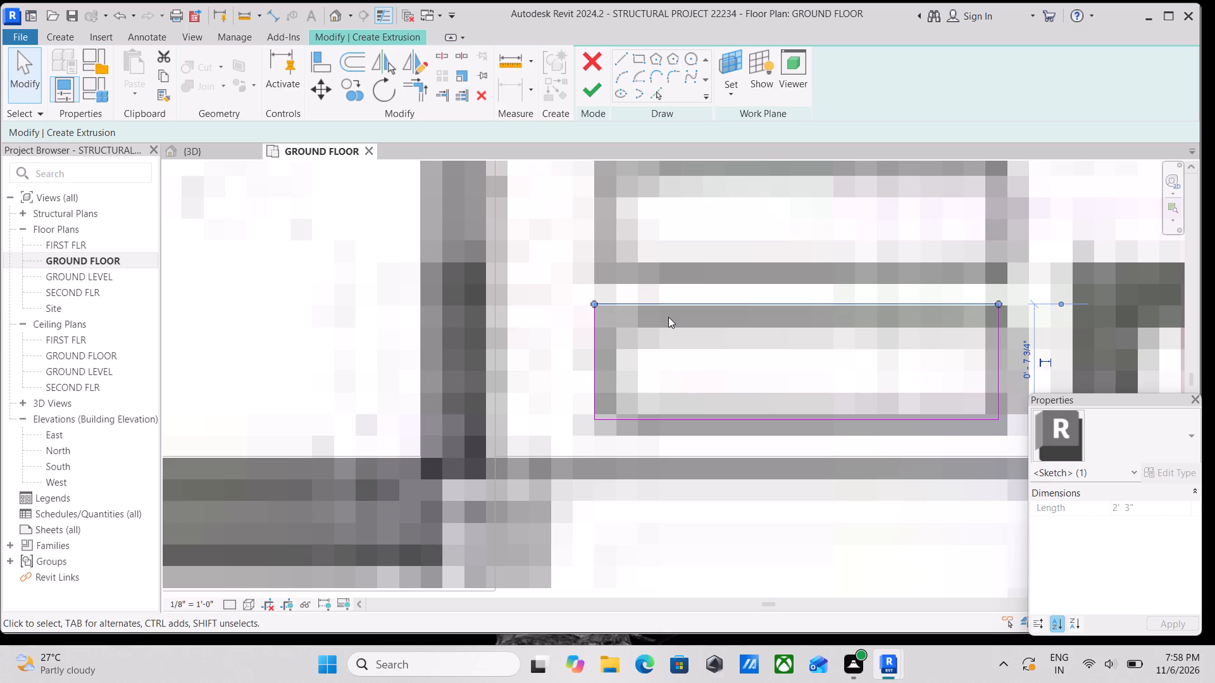
key("Down")
Nudge the rectangle's lower edge outward to the slat outline, making the rectangle 0'-8 1/2" deep.
scroll(668, 317, "up", 2)
middle_click_drag(671, 317, 648, 310)
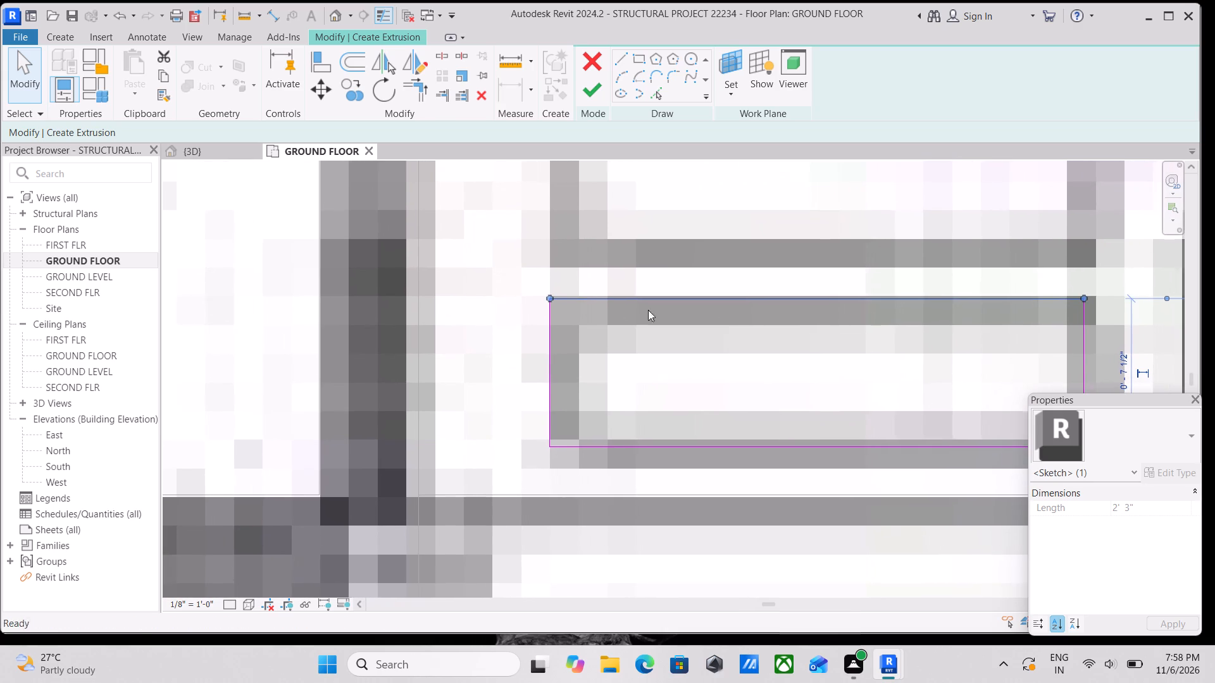
middle_click_drag(671, 321, 652, 311)
scroll(651, 314, "up", 1)
scroll(661, 325, "down", 2)
middle_click_drag(661, 325, 631, 315)
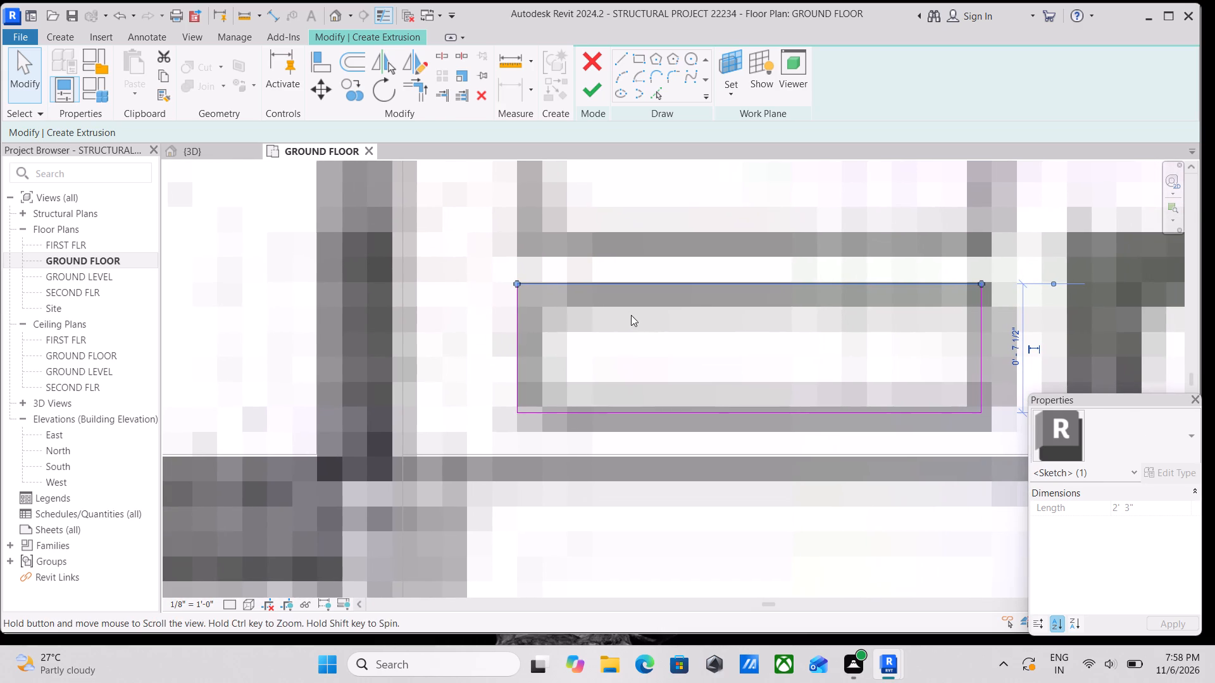
left_click(673, 415)
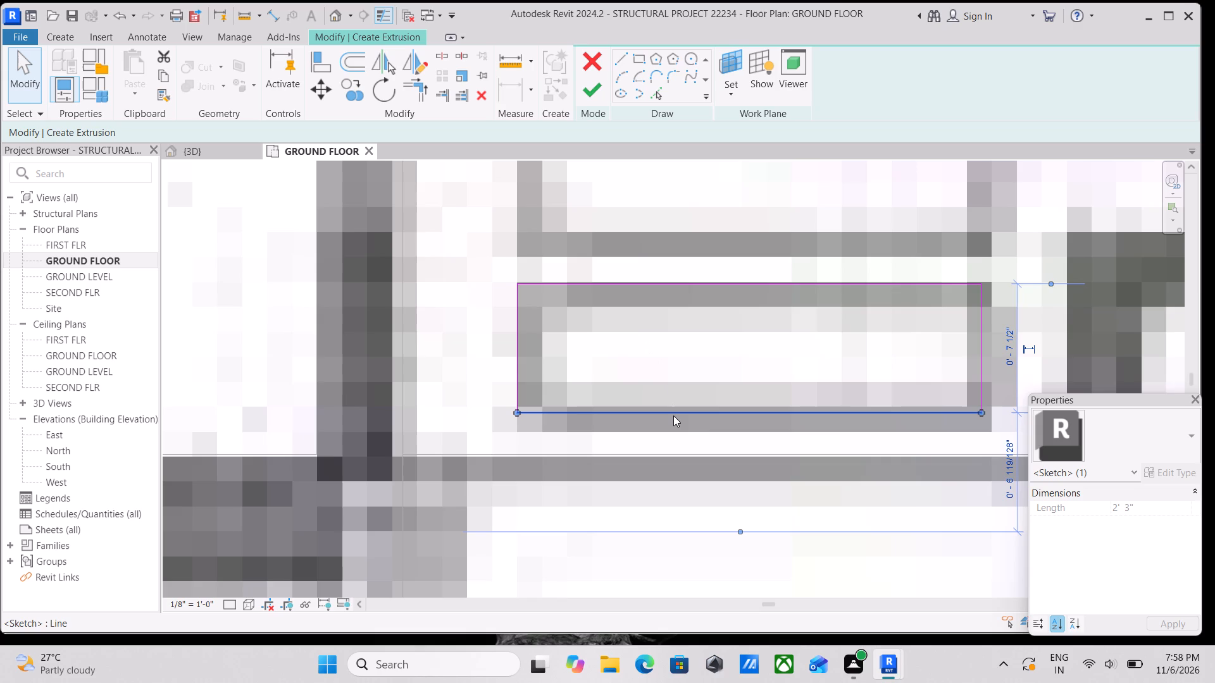
key("Down")
key("Down")
key("Down")
key("Down")
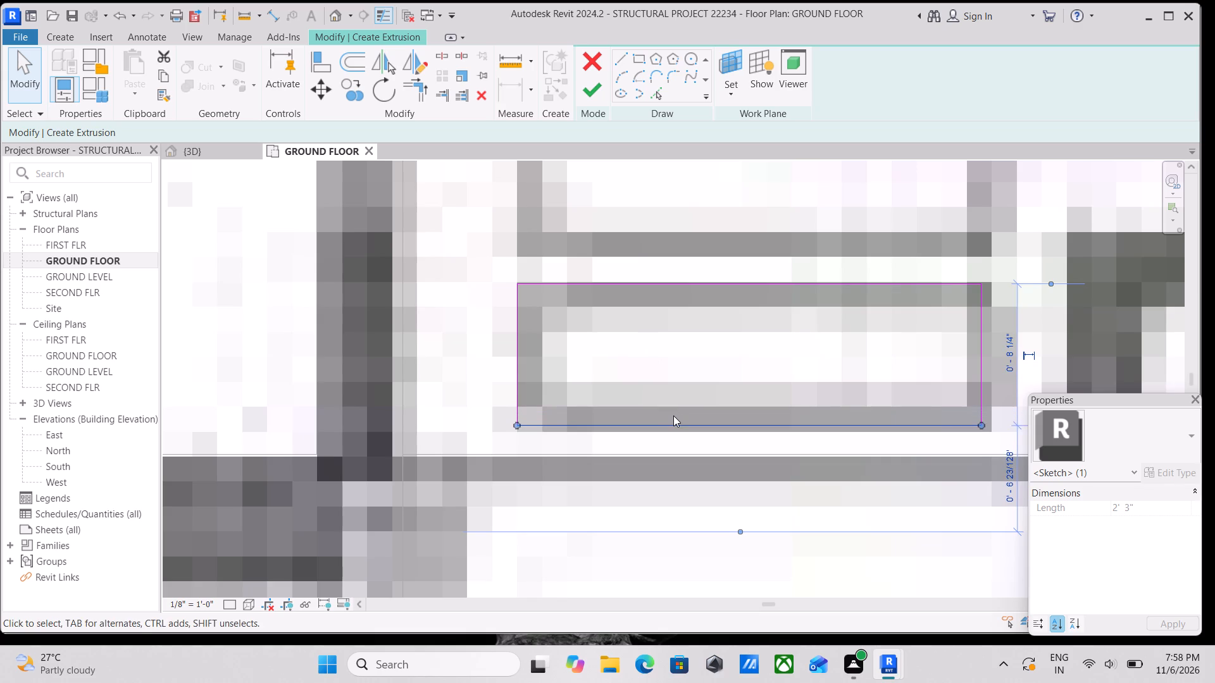
key("Down")
key("Up")
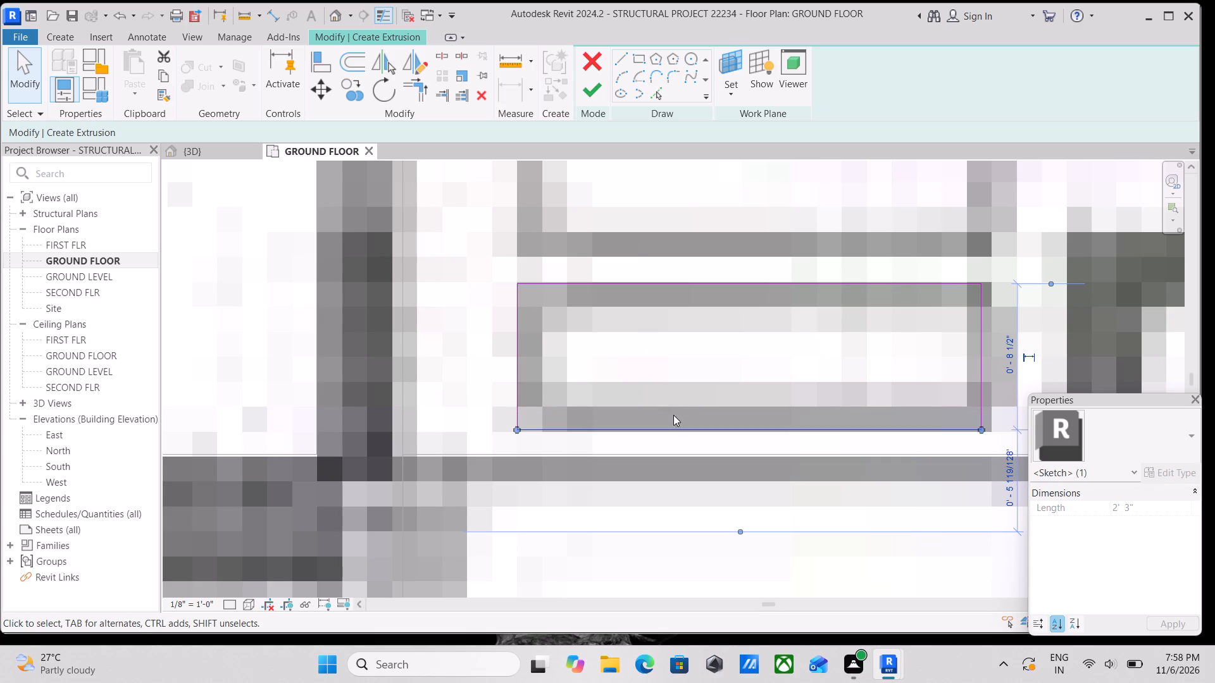
Nudge the rectangle's right edge outward to the slat outline, making the rectangle 2'-3 1/2" wide.
scroll(689, 393, "down", 1)
middle_click_drag(685, 391, 475, 372)
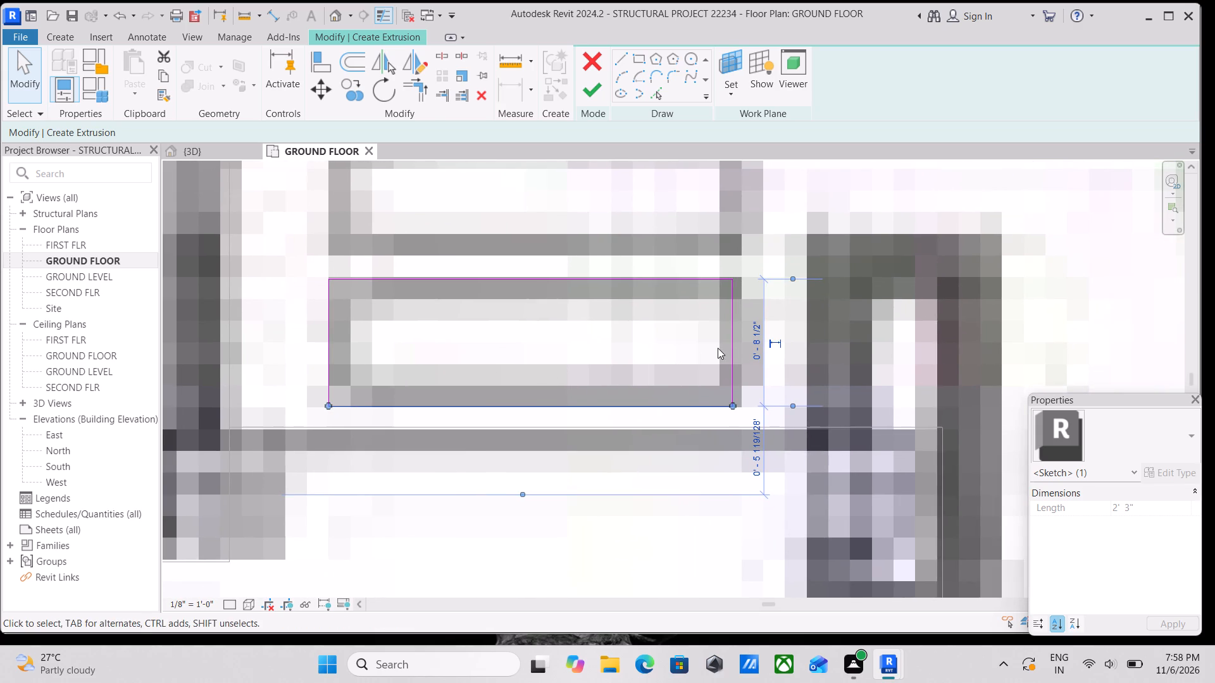
left_click(729, 352)
key("Right")
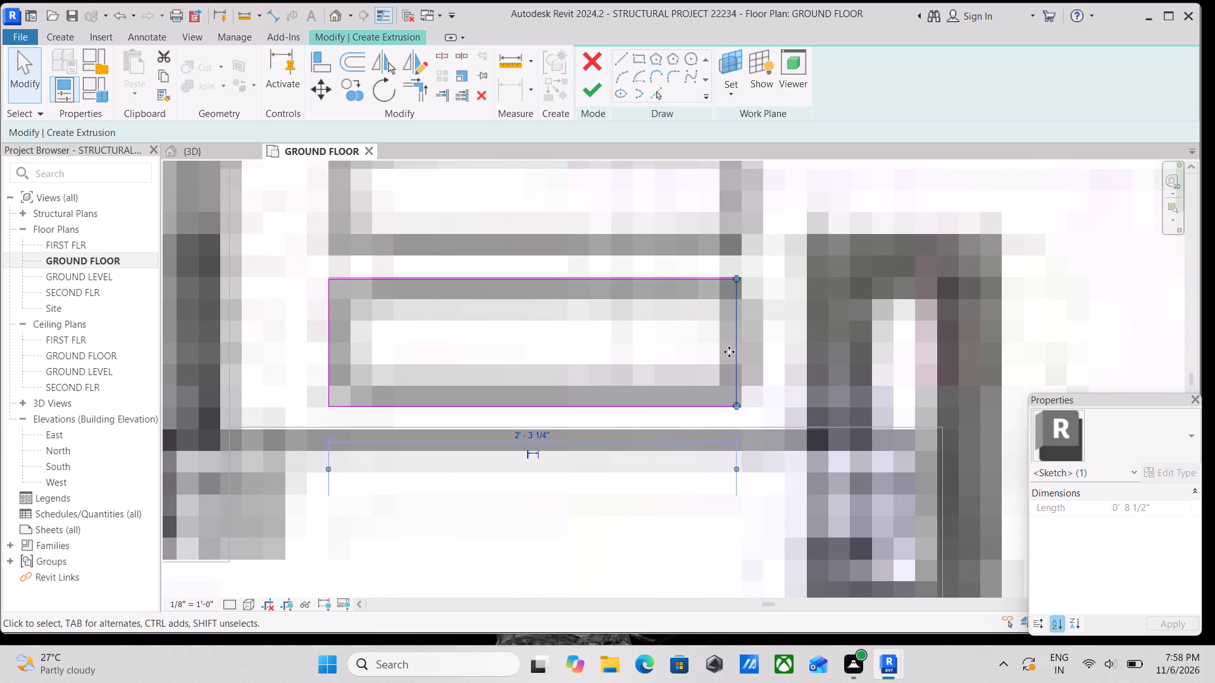
key("Right")
scroll(731, 356, "up", 7)
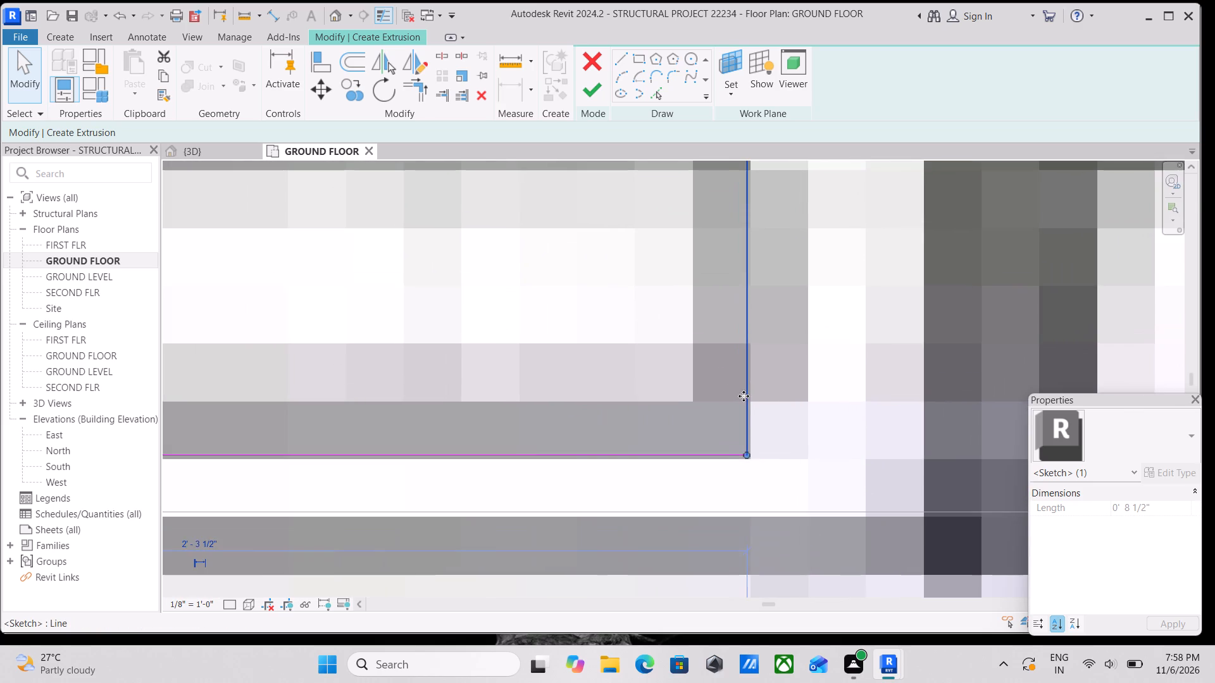
Nudge the rectangle's right edge outward to the slat outline, making the rectangle 2'-3 9/16" wide.
key("Right")
scroll(754, 426, "up", 3)
key("Right")
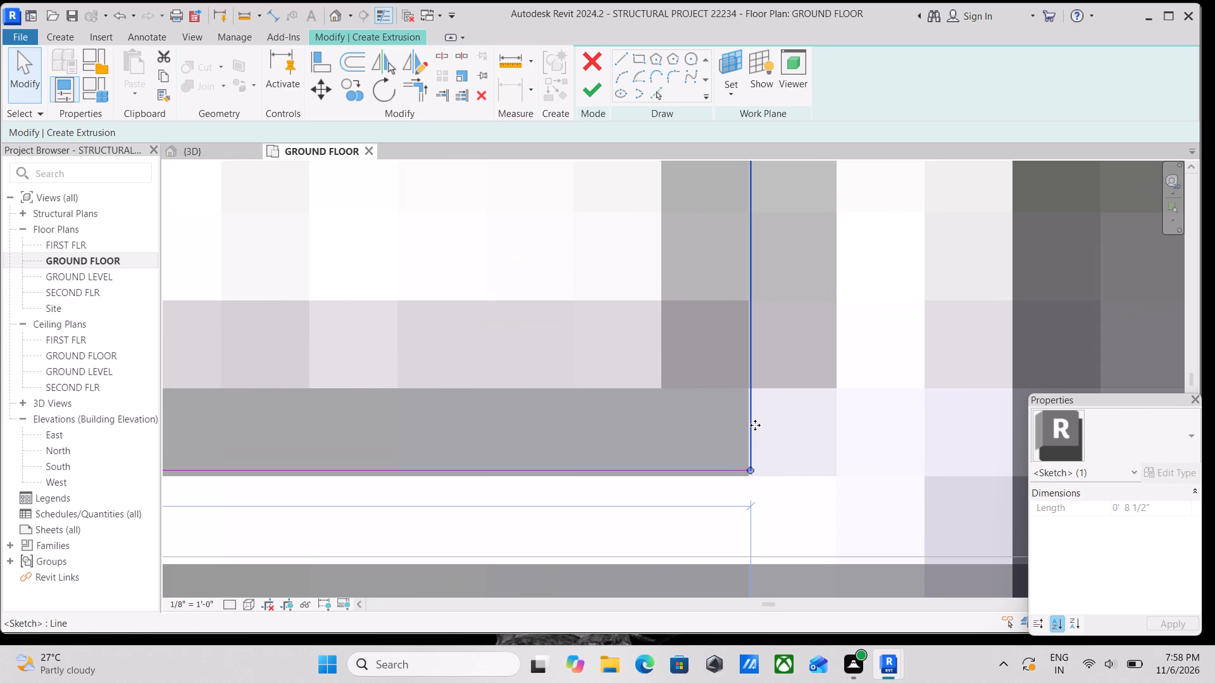
key("Left")
scroll(746, 425, "down", 1)
middle_click_drag(746, 425, 742, 410)
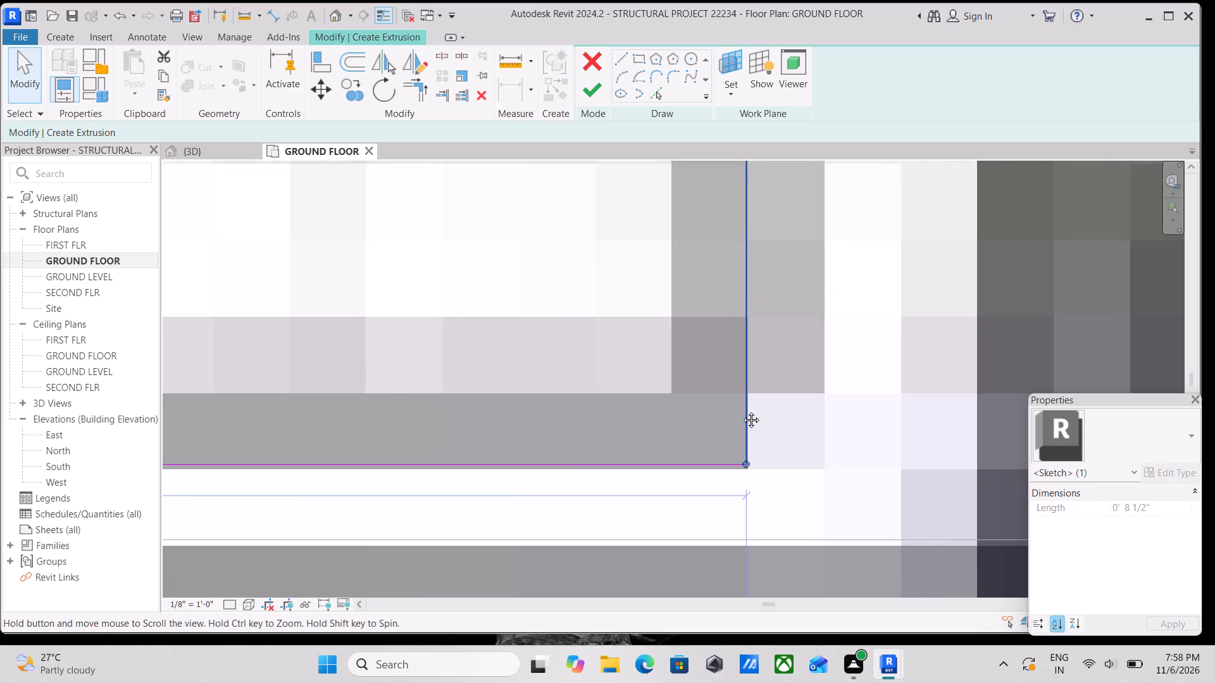
middle_click_drag(742, 410, 826, 367)
Nudge the rectangle's lower edge outward to the slat outline, making the rectangle 0'-8 9/16" deep.
left_click(697, 411)
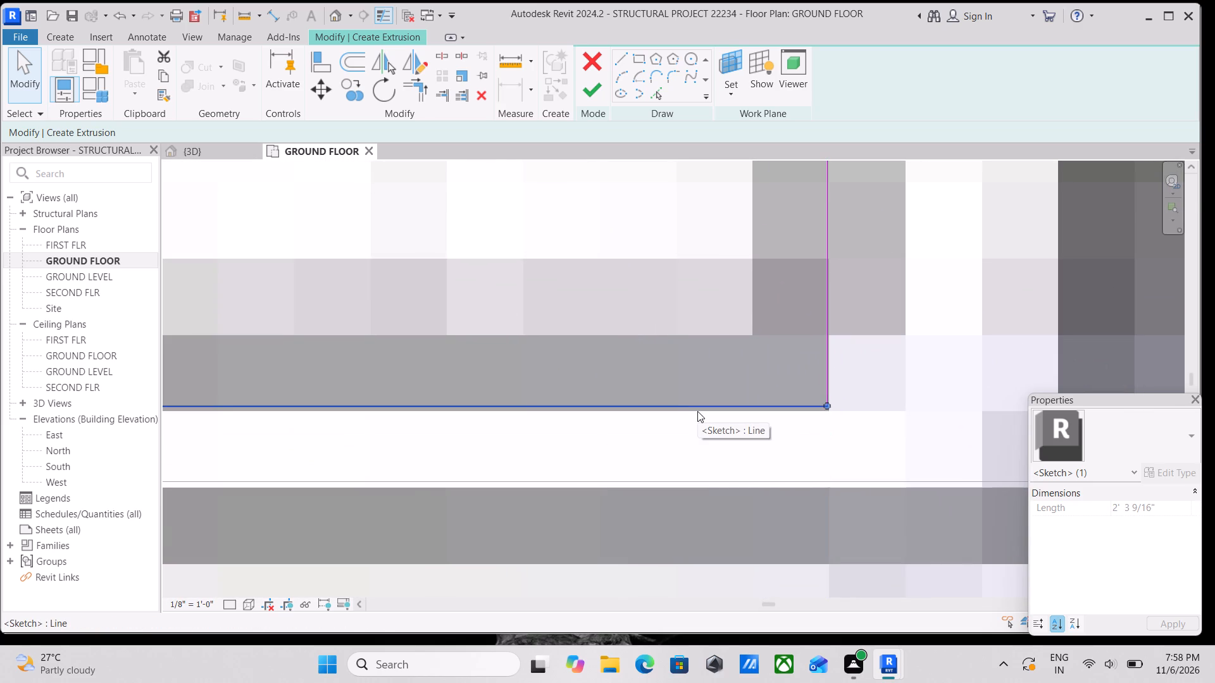
key("Down")
key("Down")
key("Up")
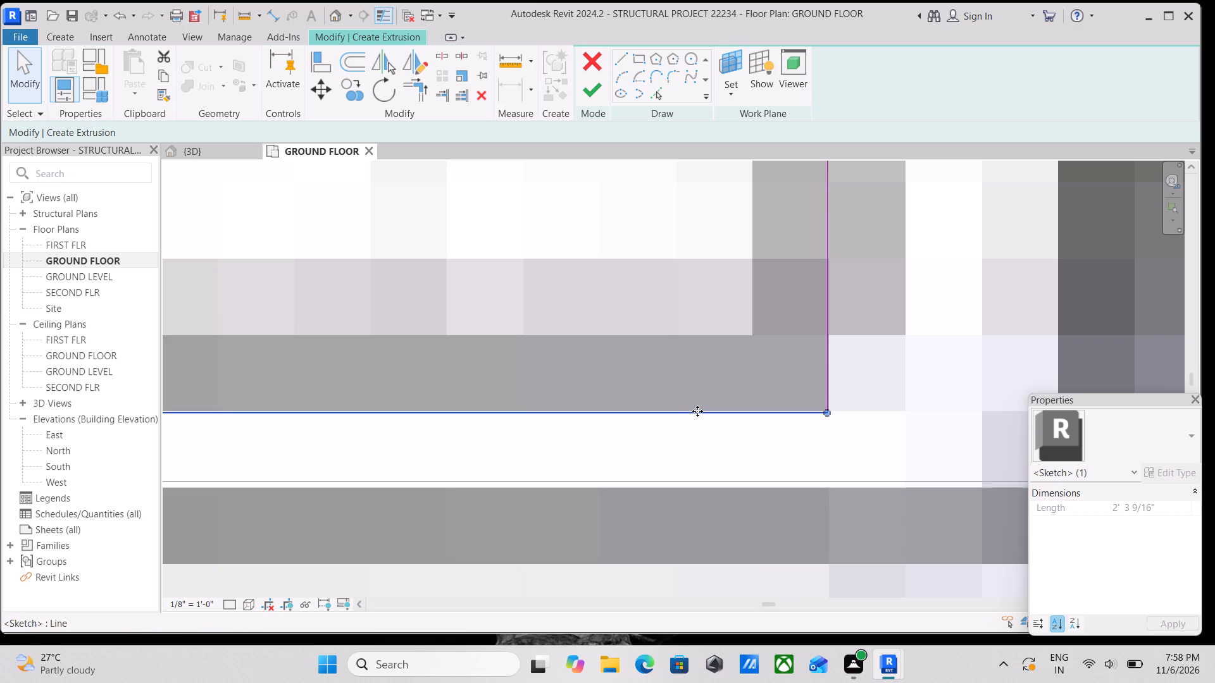
scroll(625, 376, "down", 4)
middle_click_drag(621, 374, 778, 458)
middle_click_drag(671, 390, 804, 472)
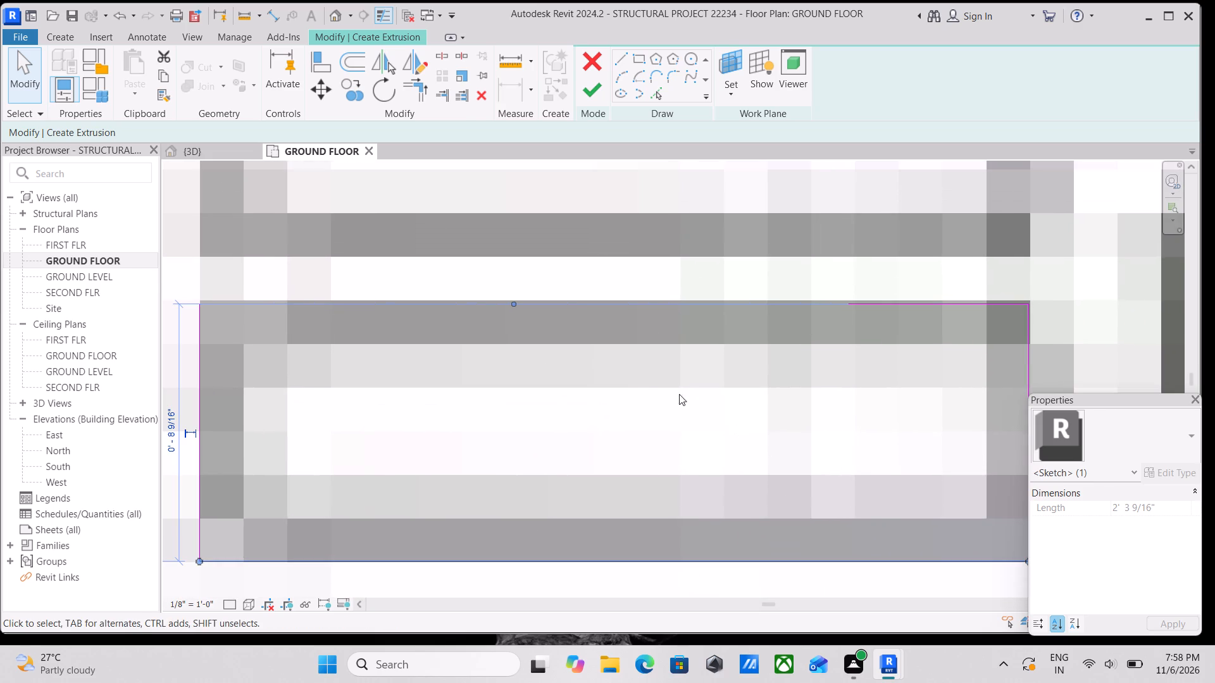
Nudge the rectangle's upper edge outward to the slat outline, making the rectangle 0'-8 11/16" deep.
left_click(696, 301)
scroll(735, 359, "up", 2)
middle_click_drag(735, 359, 737, 391)
key("Up")
key("Up")
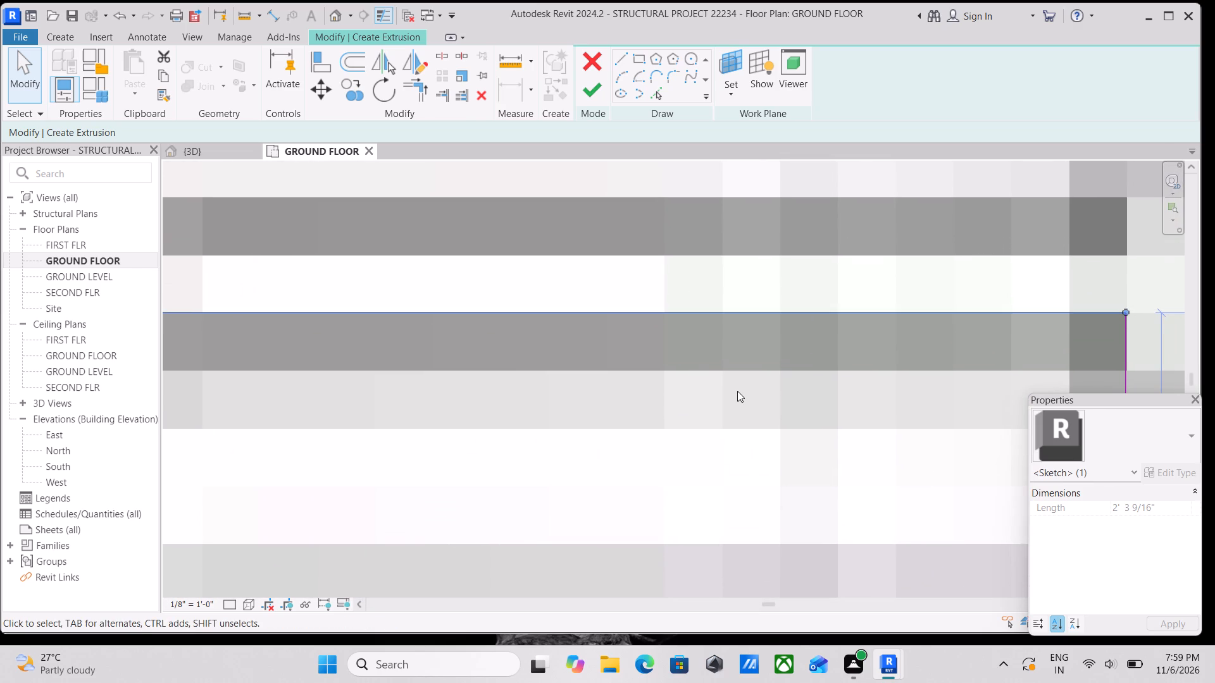
scroll(737, 391, "down", 3)
middle_click_drag(737, 391, 814, 375)
scroll(611, 366, "down", 1)
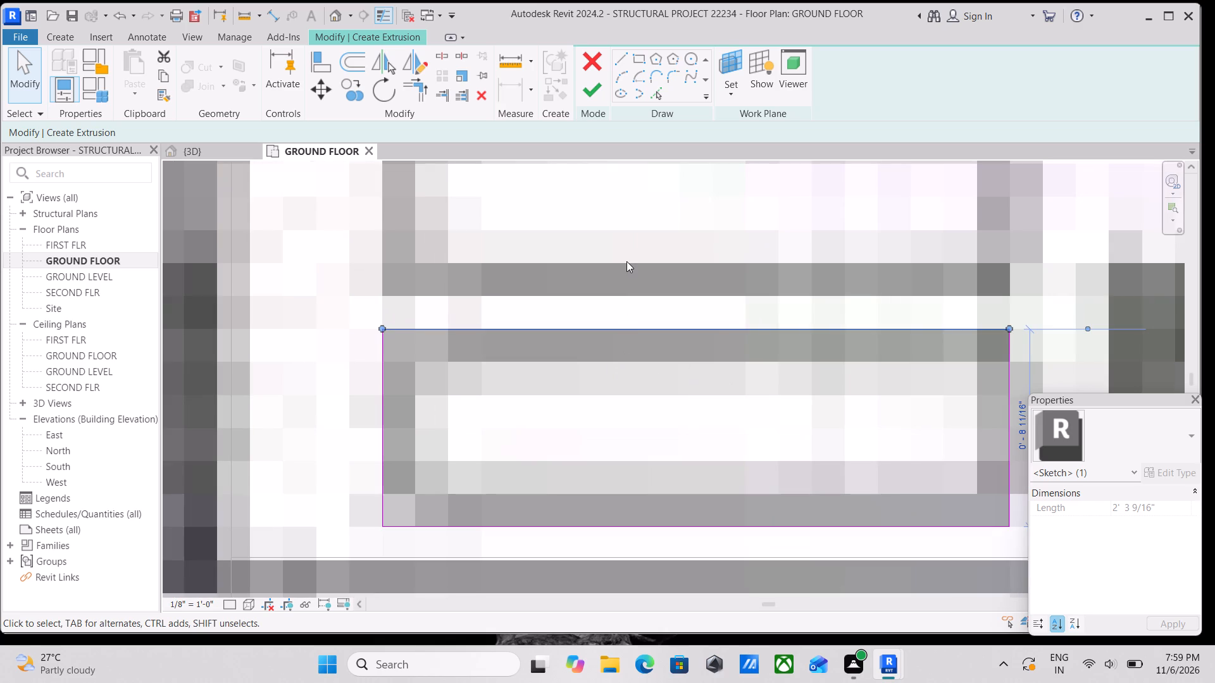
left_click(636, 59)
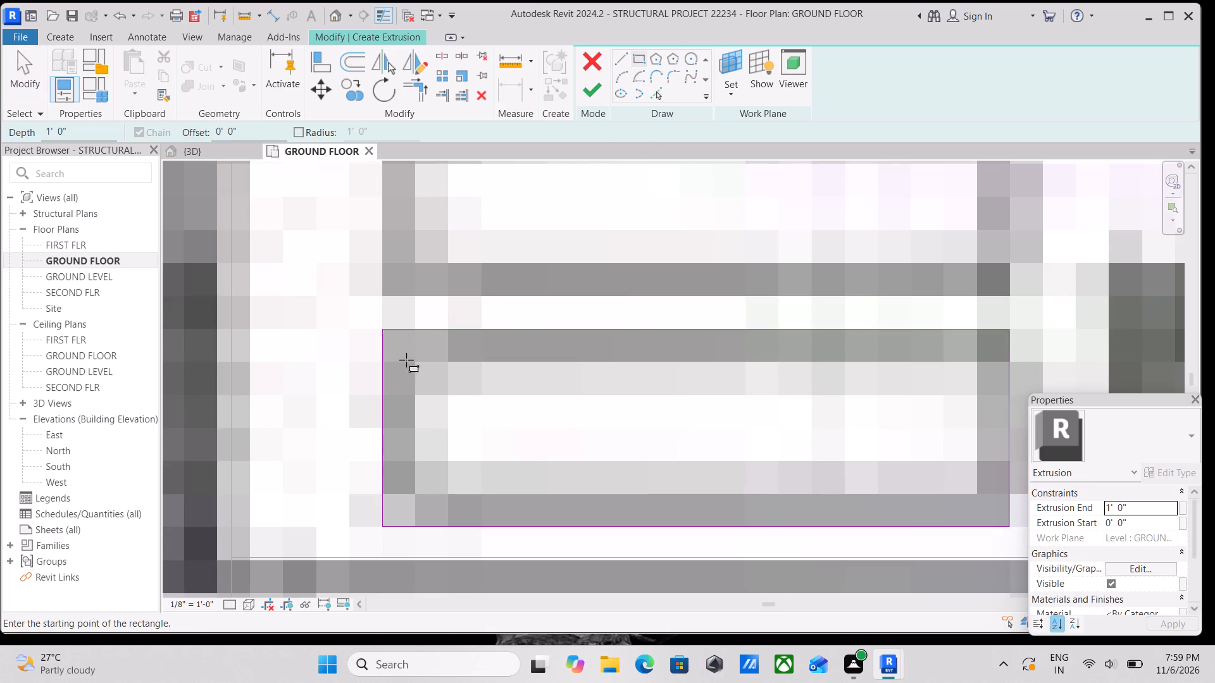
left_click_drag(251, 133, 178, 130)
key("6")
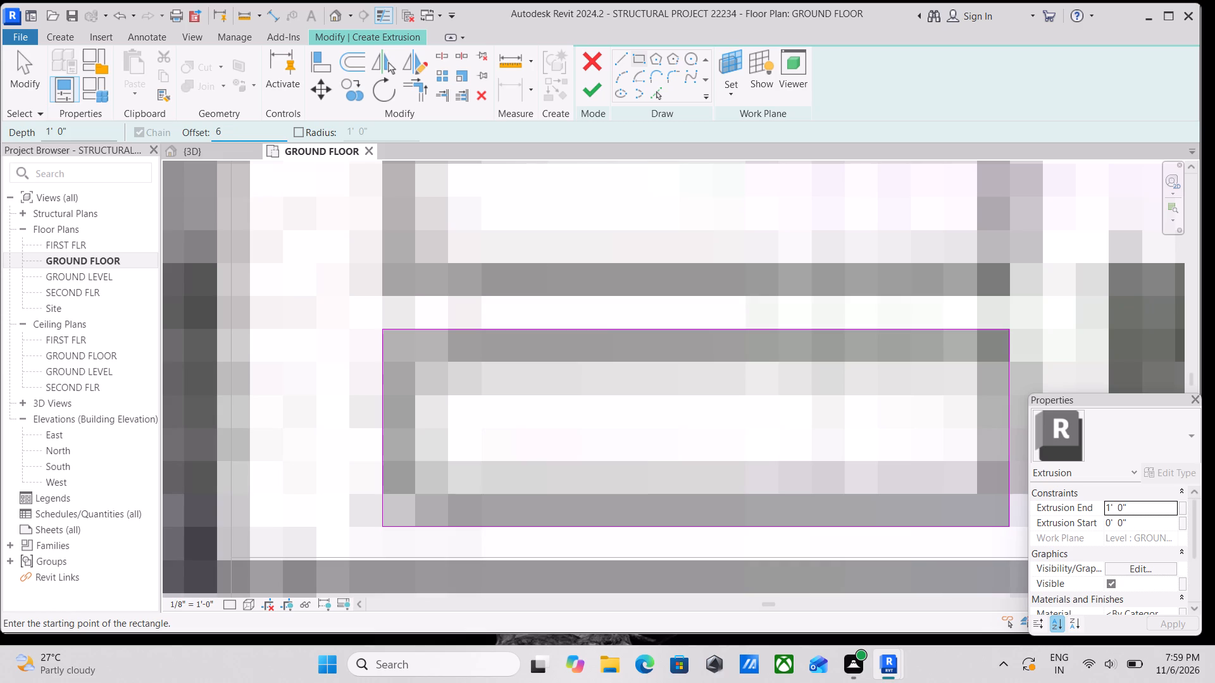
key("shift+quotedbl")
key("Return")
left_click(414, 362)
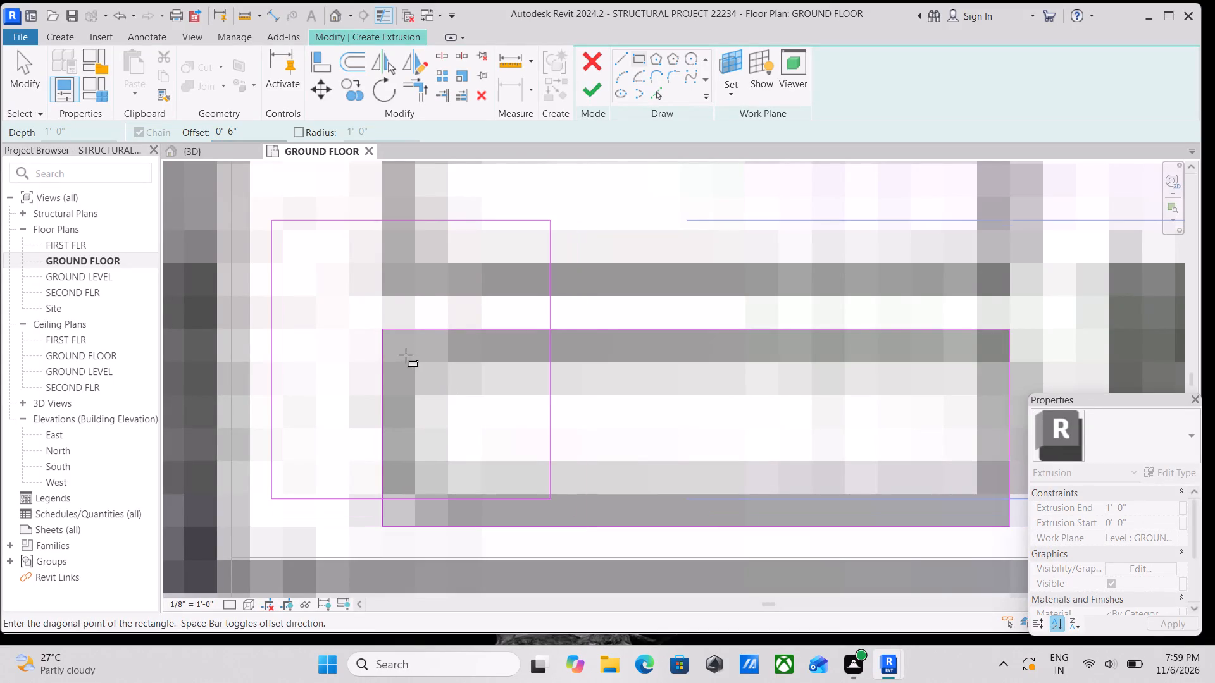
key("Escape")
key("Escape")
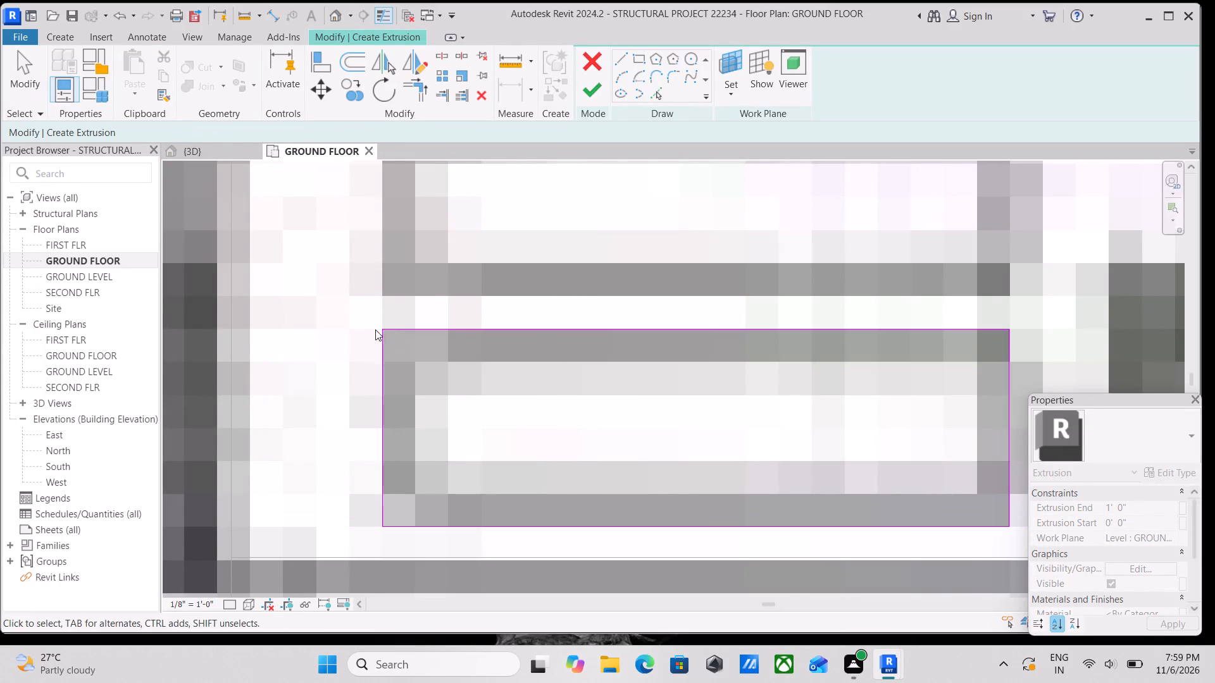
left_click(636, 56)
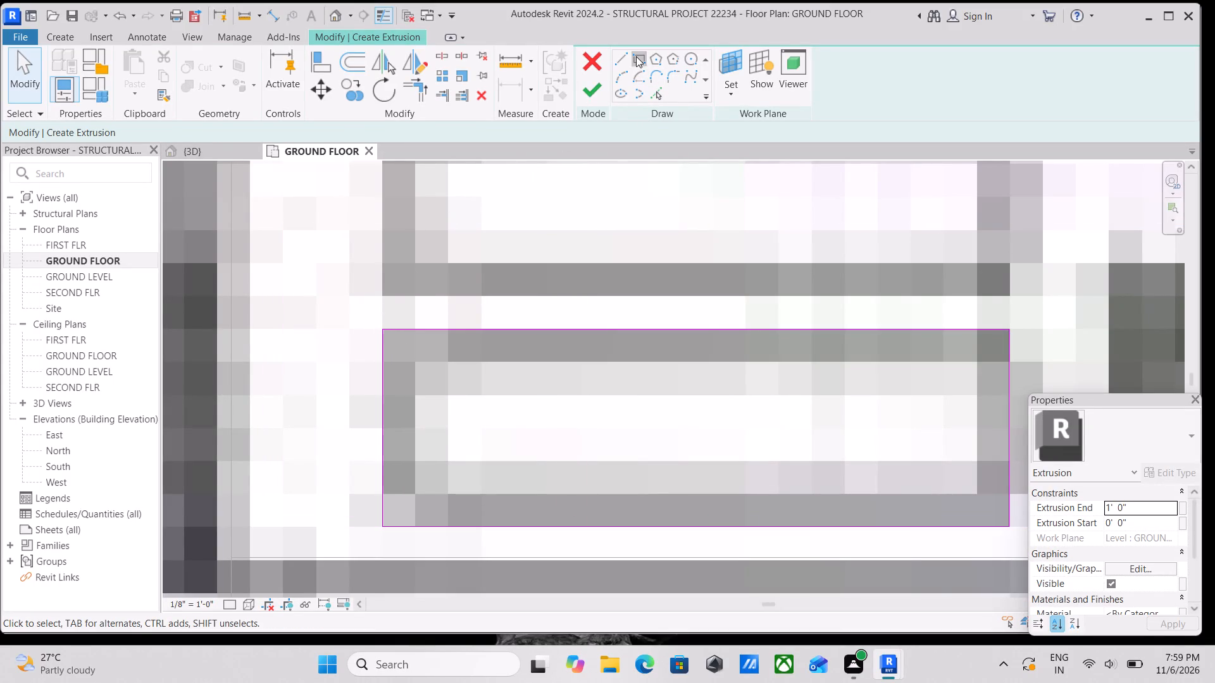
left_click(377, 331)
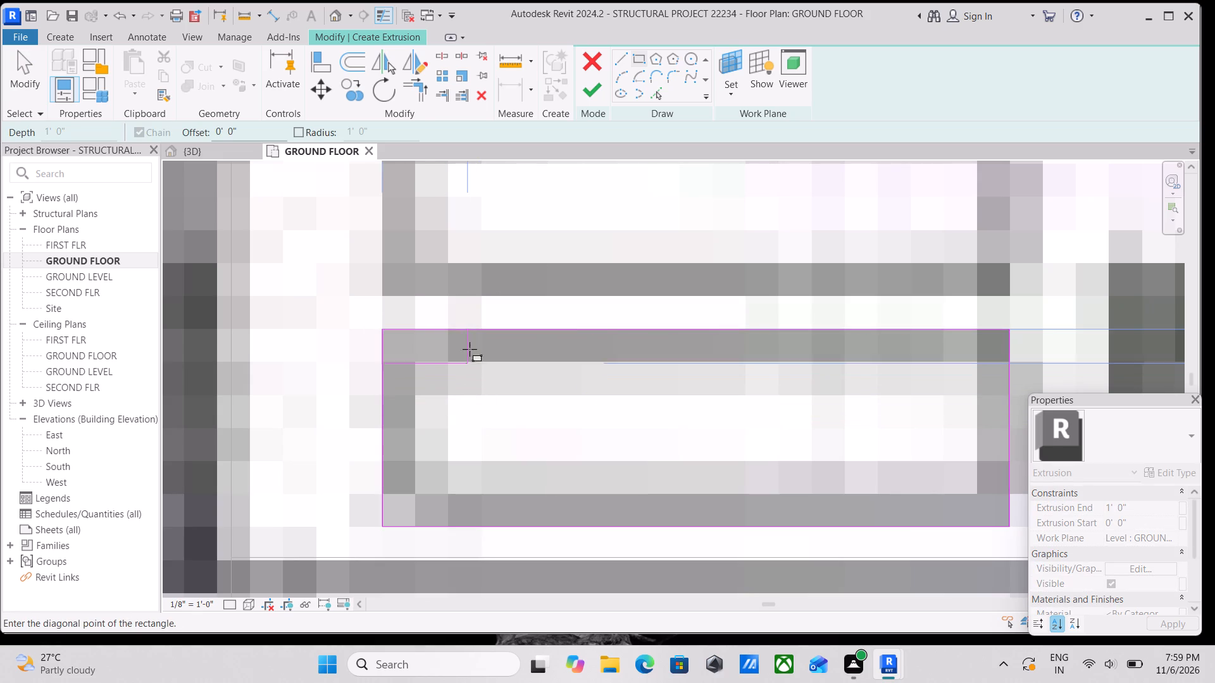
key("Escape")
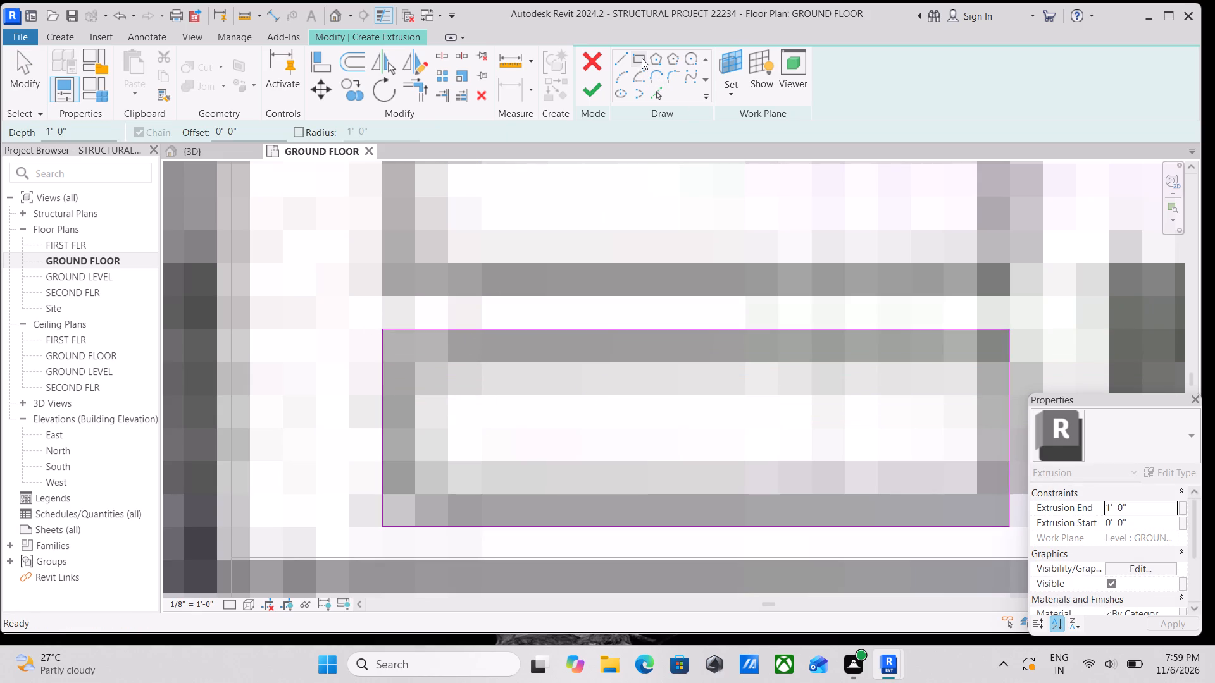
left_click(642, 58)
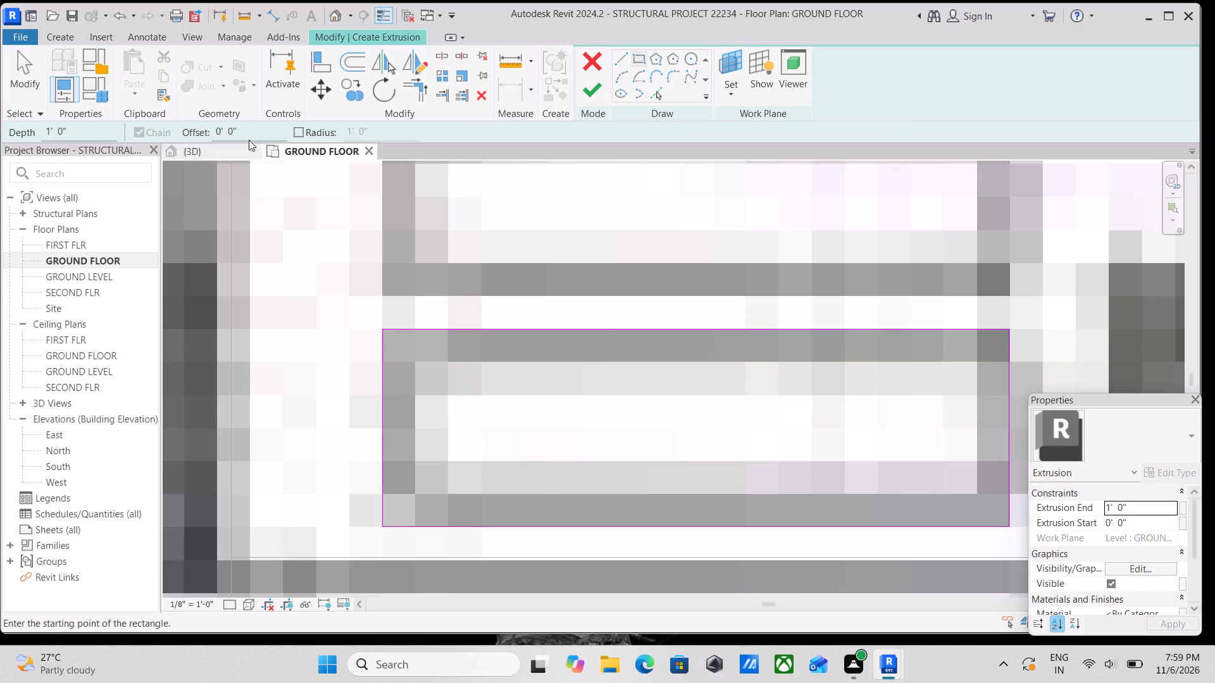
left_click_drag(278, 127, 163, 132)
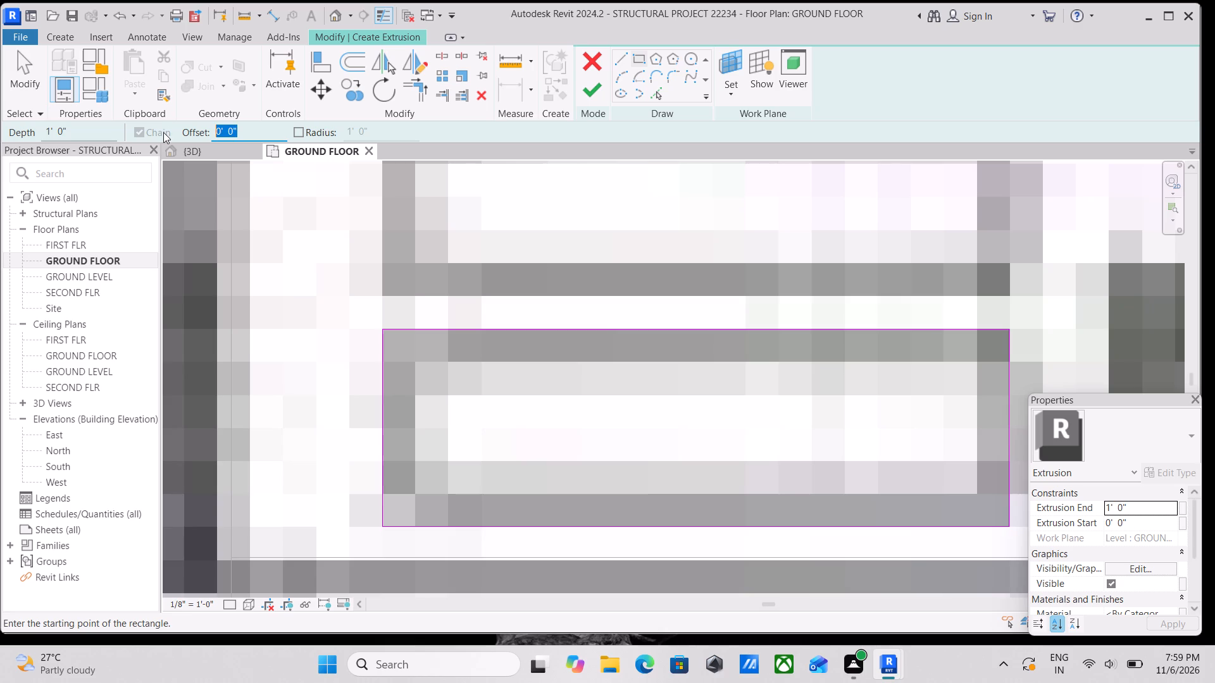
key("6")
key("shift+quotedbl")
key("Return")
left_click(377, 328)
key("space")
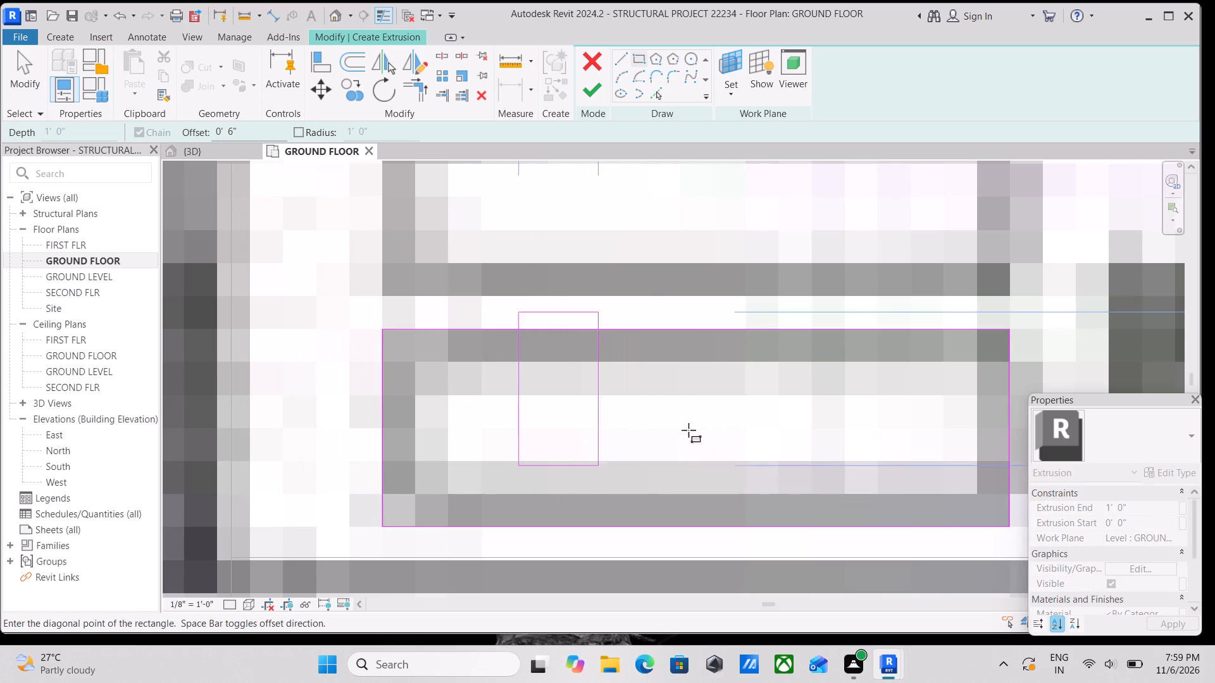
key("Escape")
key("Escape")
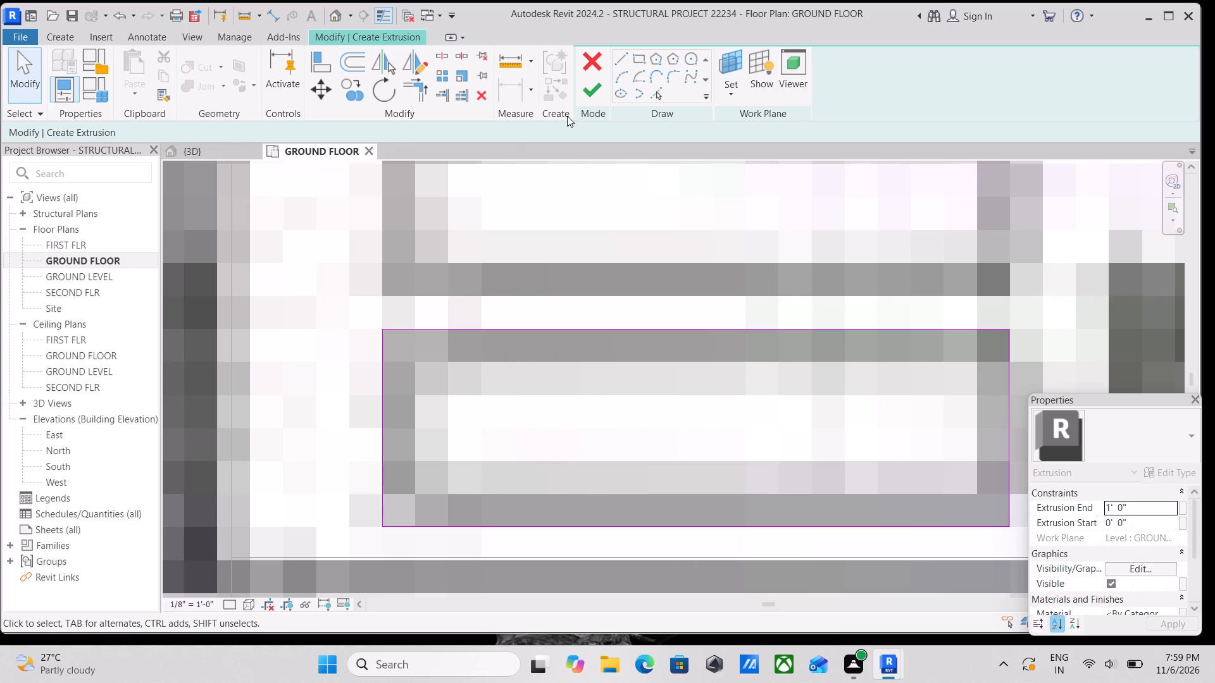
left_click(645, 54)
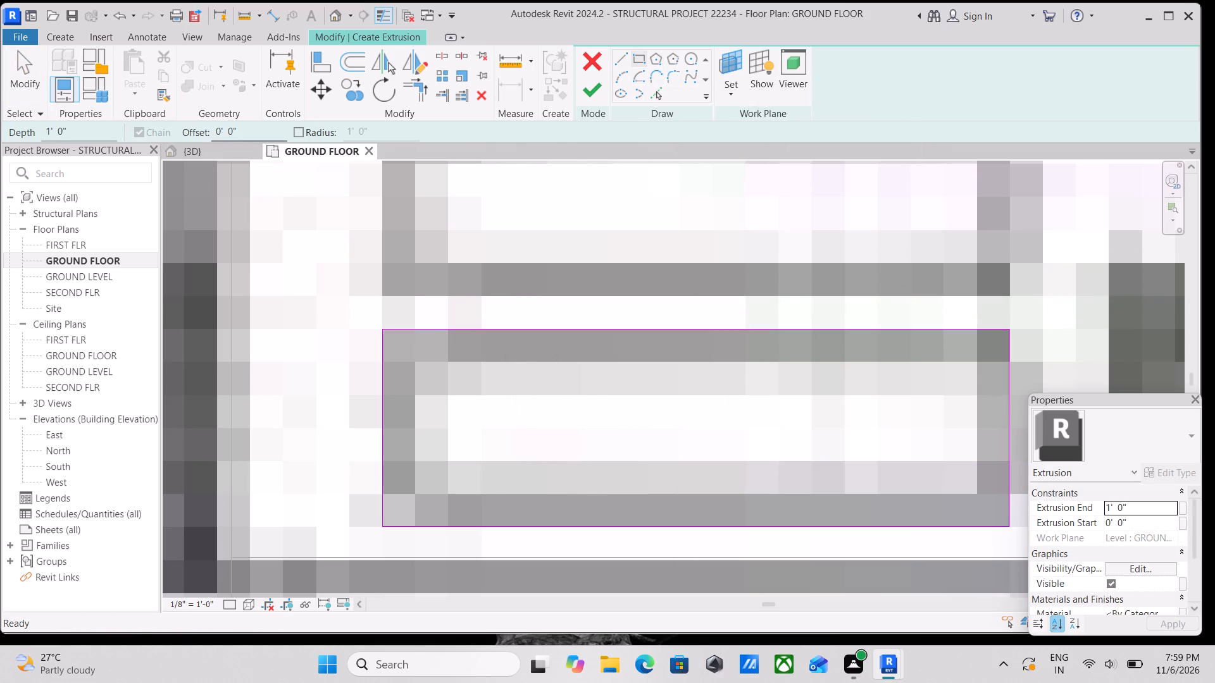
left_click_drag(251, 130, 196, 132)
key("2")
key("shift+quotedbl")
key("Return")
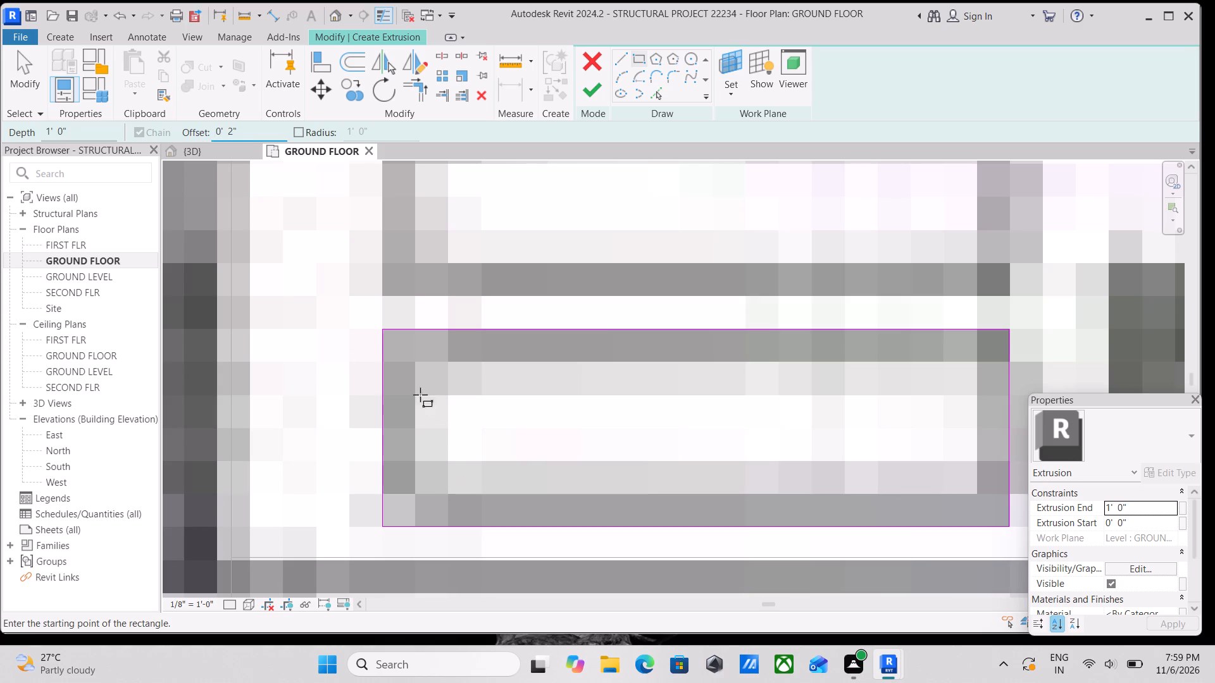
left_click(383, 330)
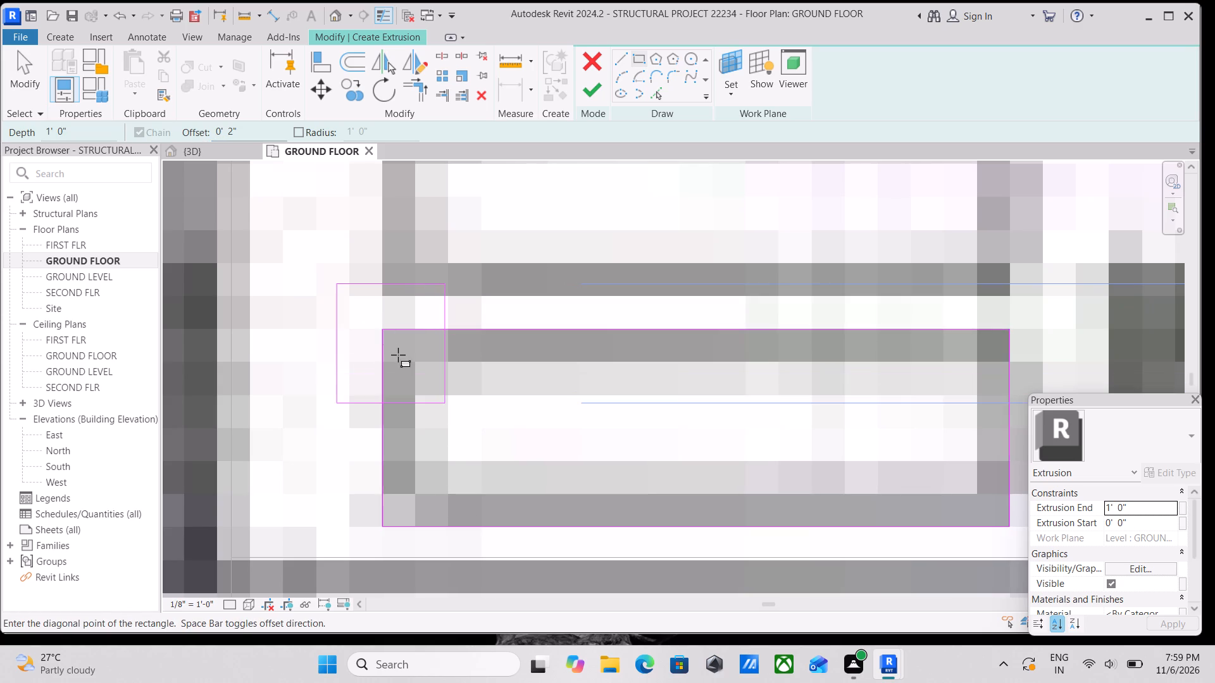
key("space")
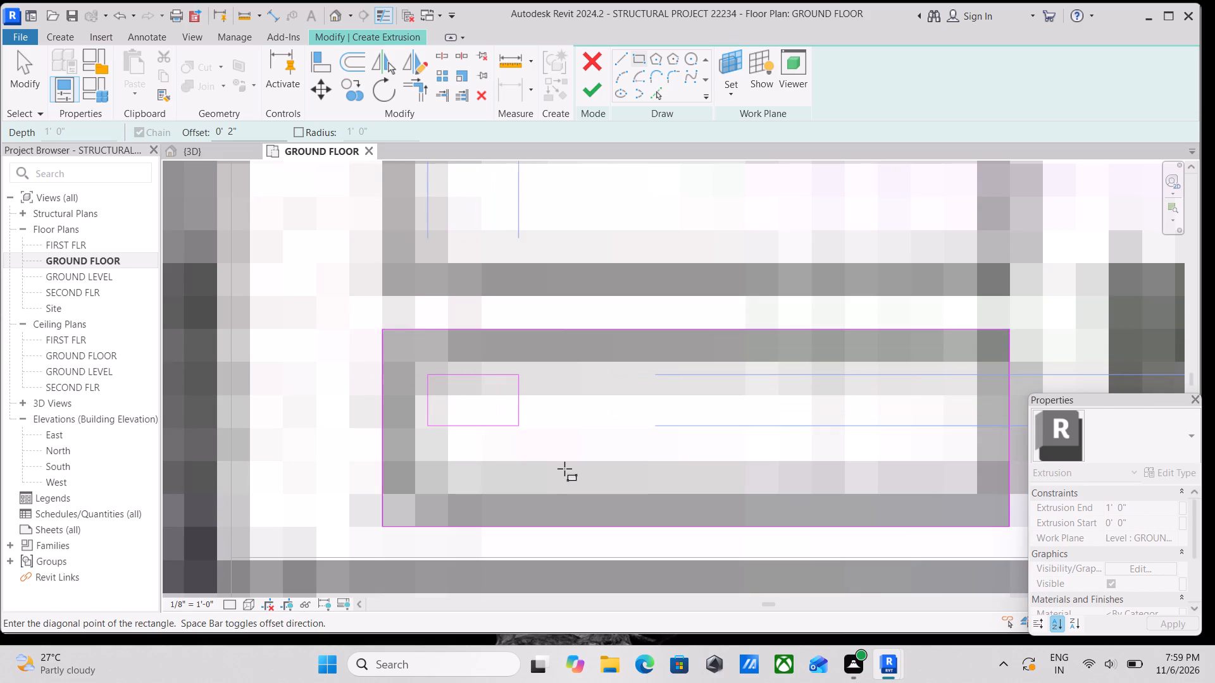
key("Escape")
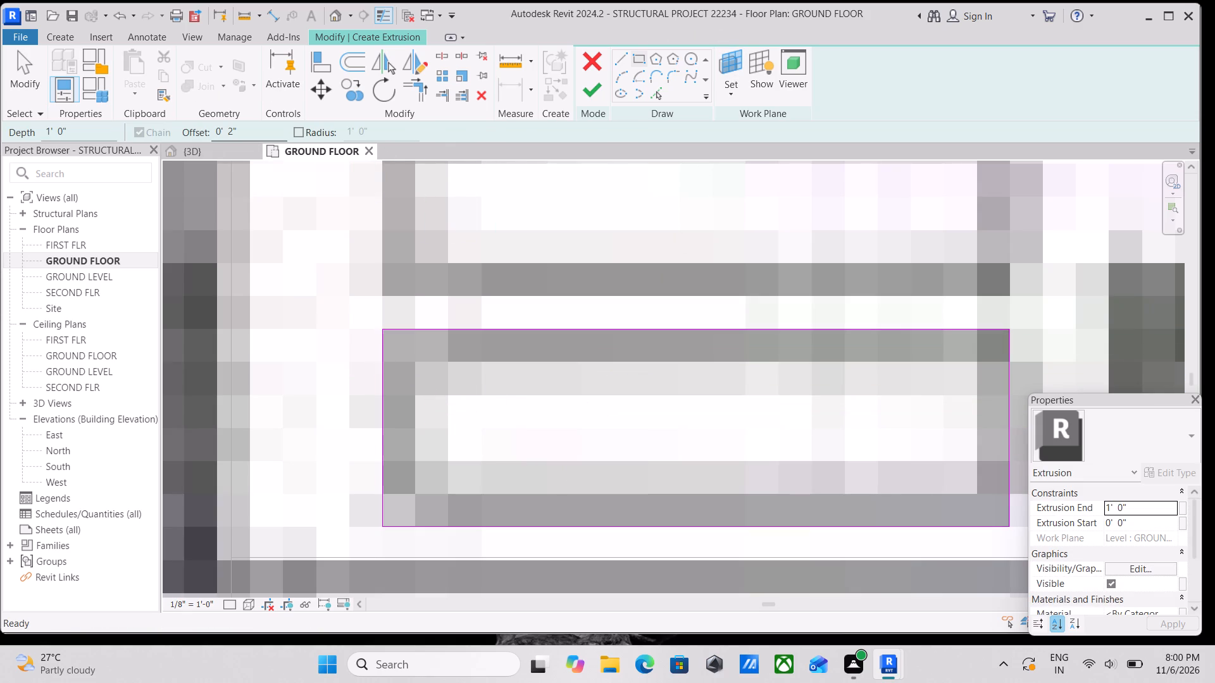
Draw an inner rectangle offset 1.6" inward from the corners of the outer slat rectangle.
left_click_drag(260, 132, 199, 133)
key("1")
key("apostrophe")
key("6")
key("BackSpace")
key("BackSpace")
key("BackSpace")
key("BackSpace")
key("BackSpace")
key("BackSpace")
key("BackSpace")
type("1.6")
key("shift+quotedbl")
key("Return")
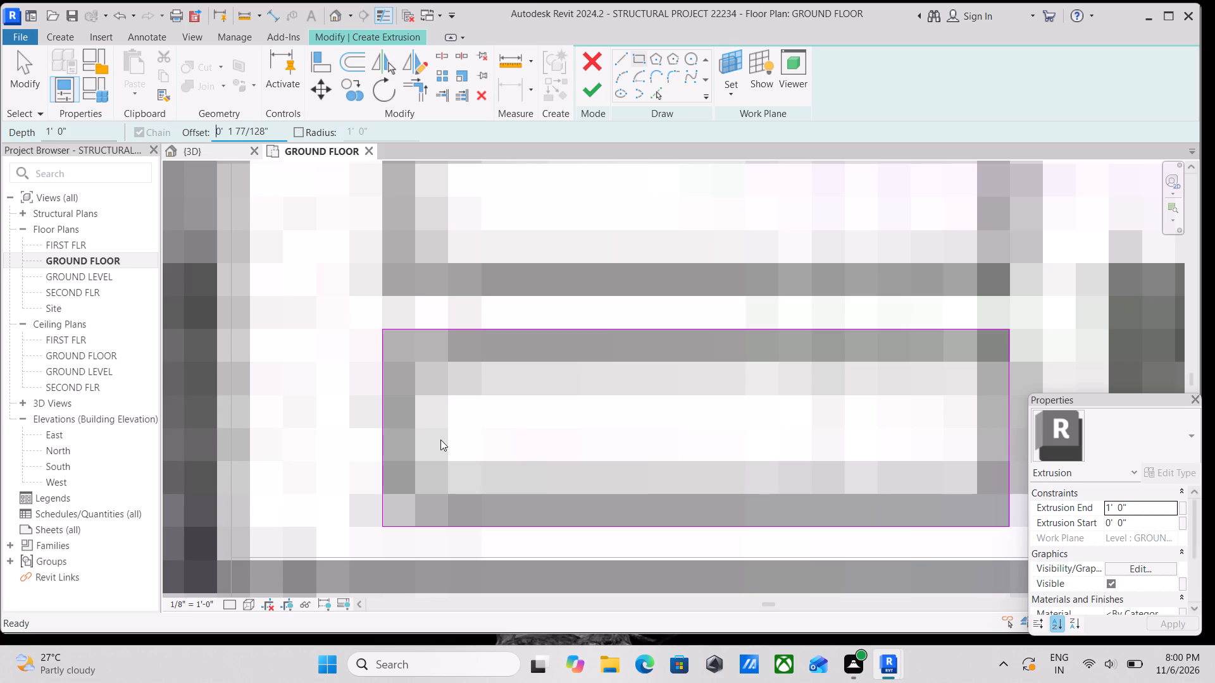
left_click(383, 331)
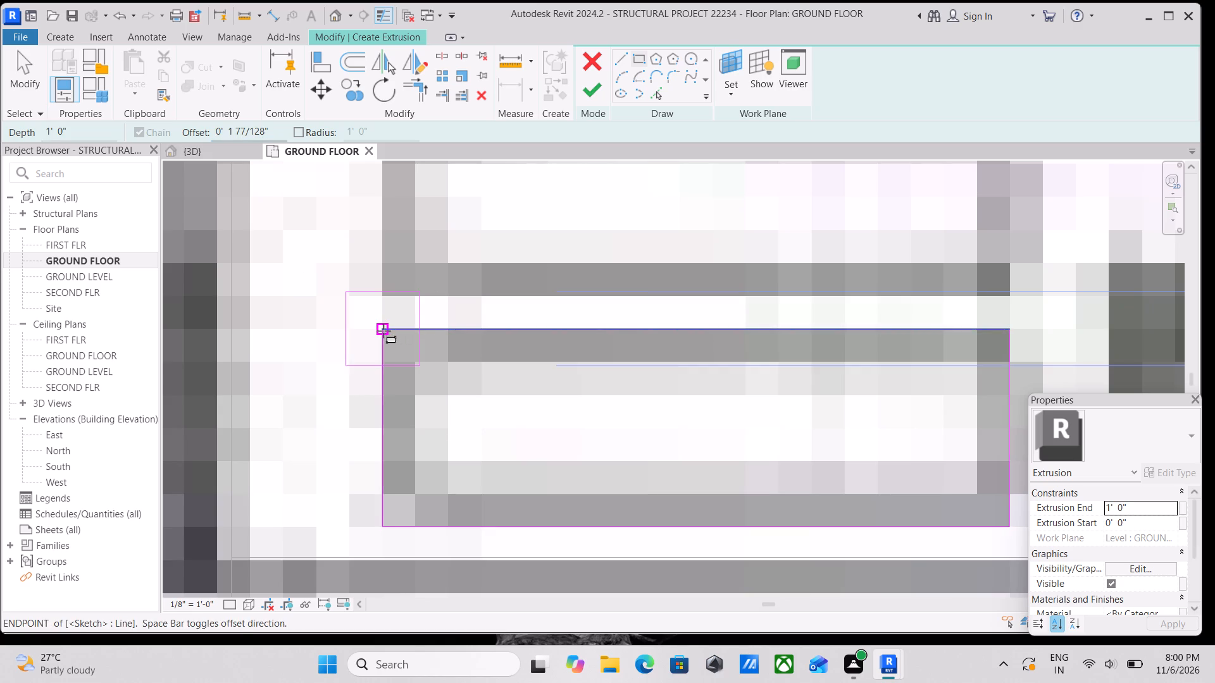
key("space")
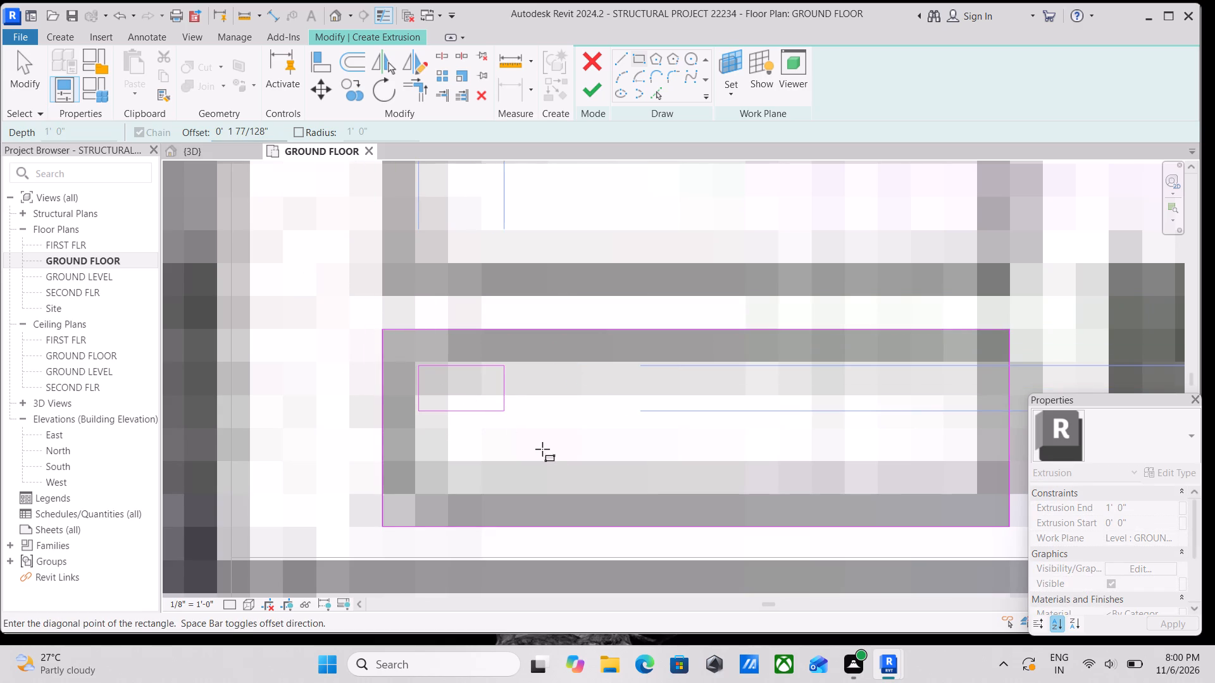
middle_click_drag(542, 449, 461, 340)
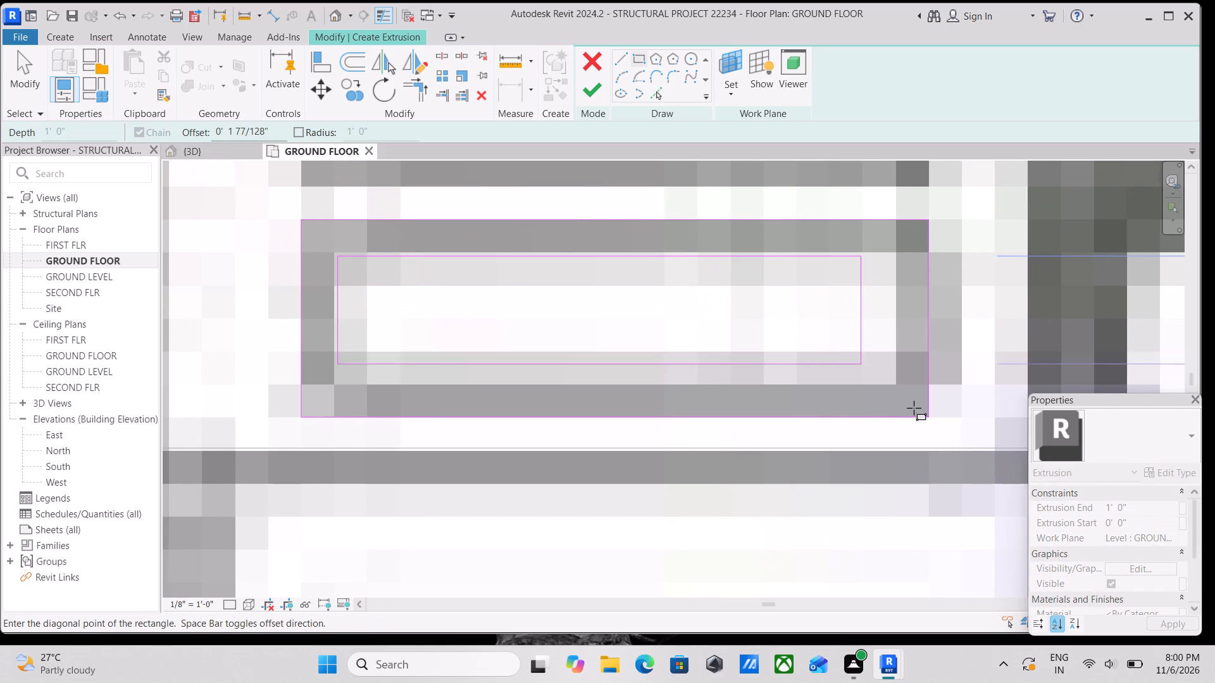
left_click(928, 415)
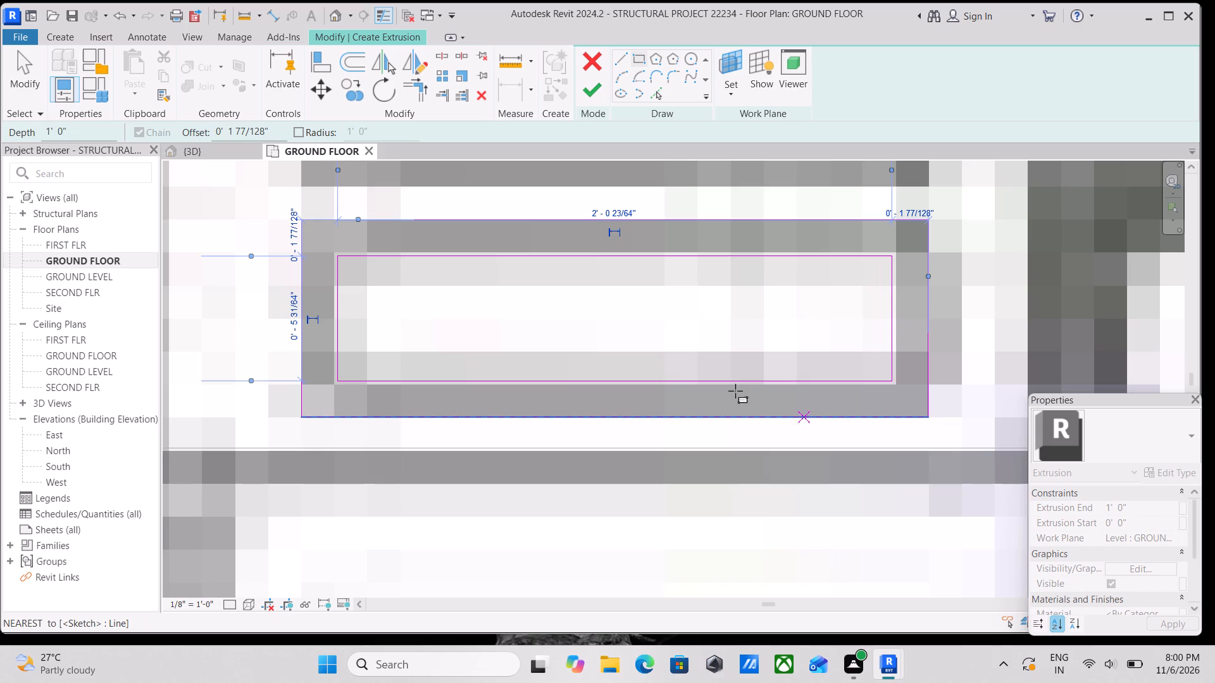
scroll(374, 290, "up", 3)
key("Escape")
key("Escape")
key("Escape")
Nudge the inner rectangle's lower edge outward to the slat's inner outline, making it 0'-5 47/64" deep.
left_click(471, 408)
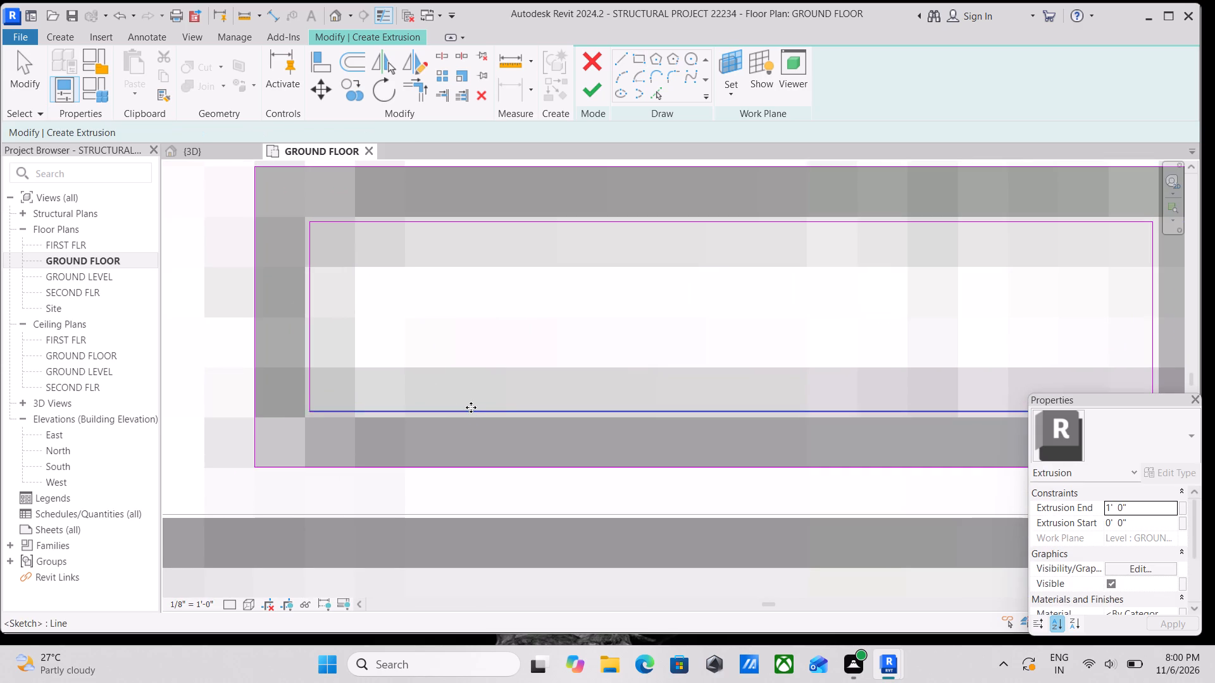
scroll(511, 410, "down", 2)
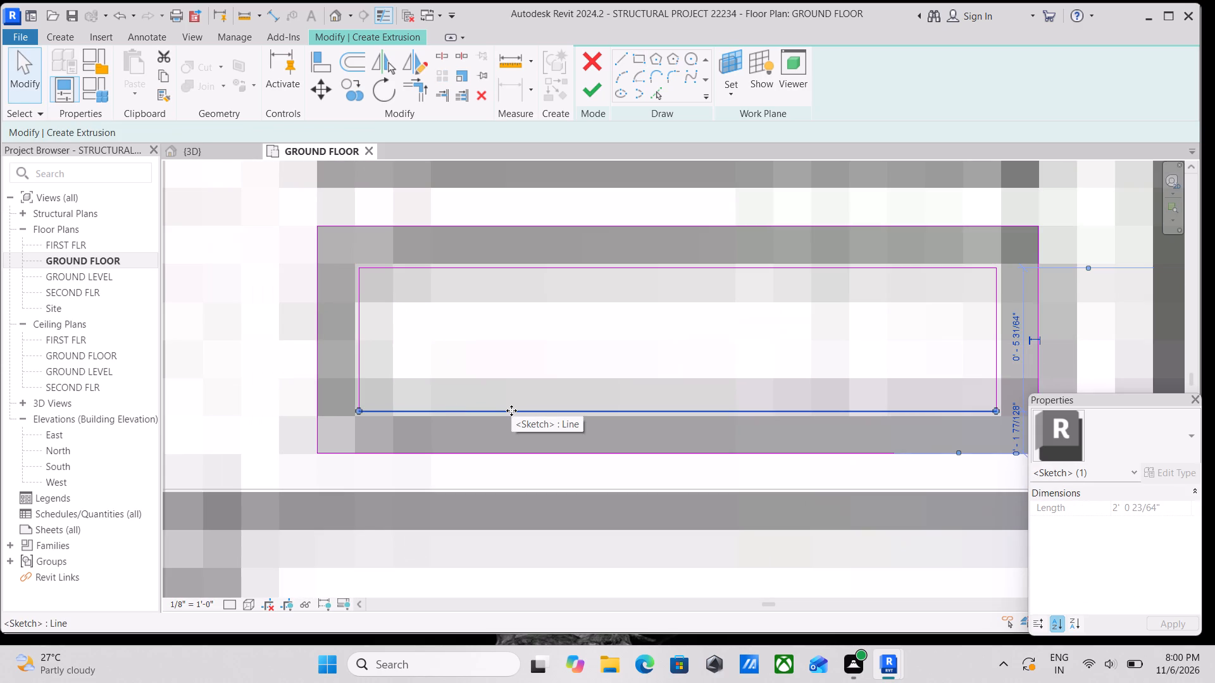
key("Down")
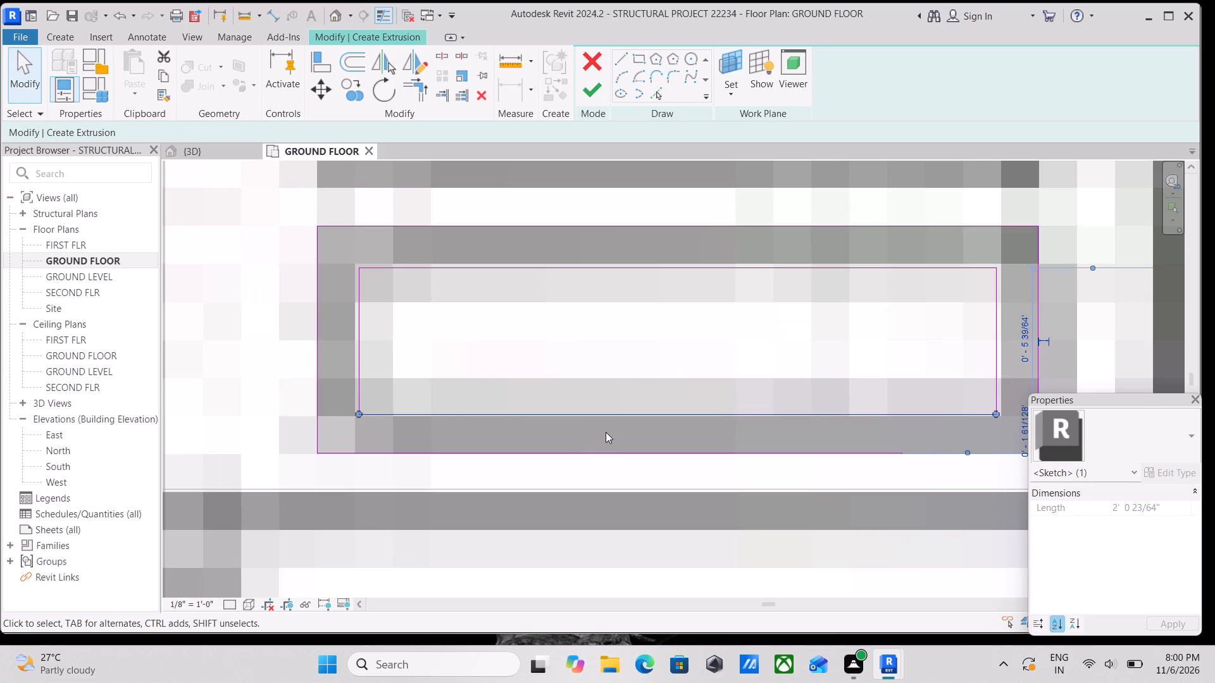
key("Down")
key("Up")
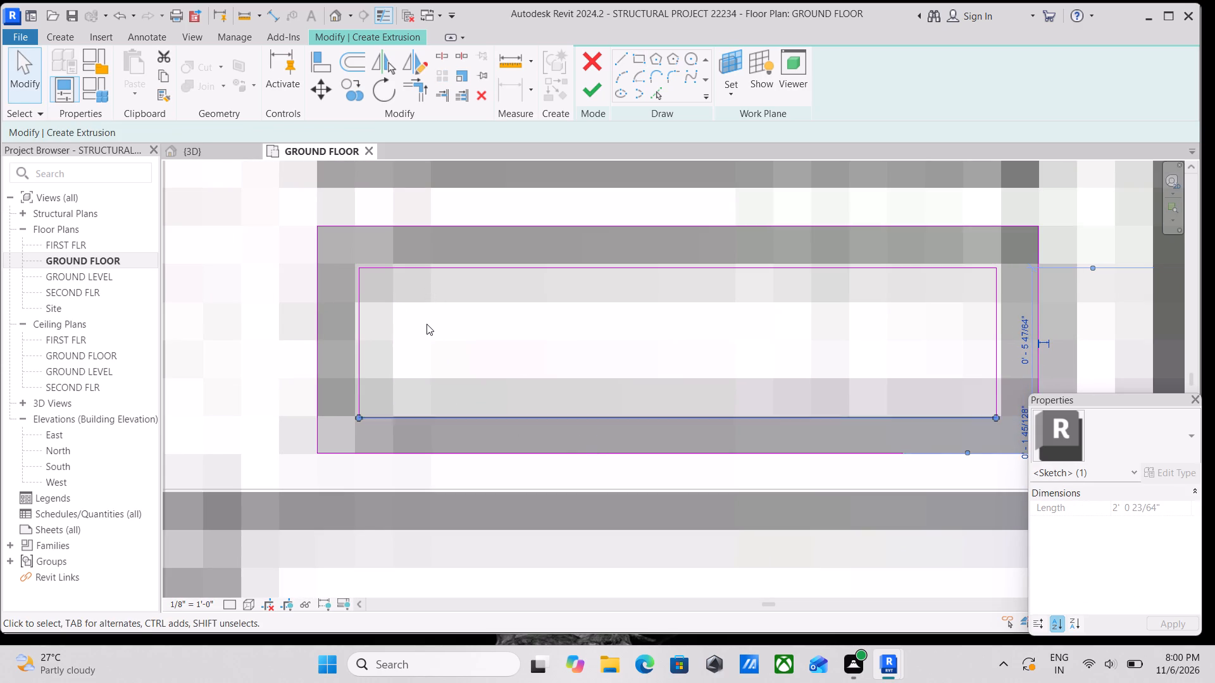
scroll(597, 457, "up", 2)
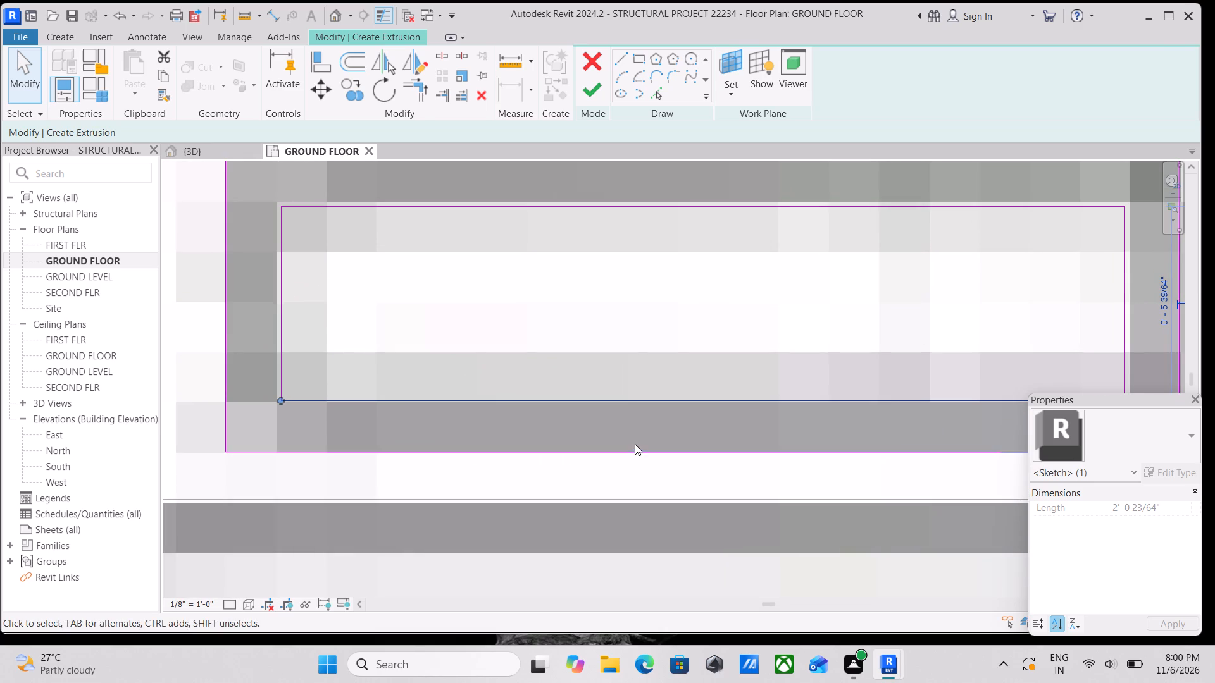
key("Down")
Nudge the inner rectangle's left edge outward to the slat's inner outline, making it 2'-0 31/64" wide.
middle_click_drag(406, 332, 589, 417)
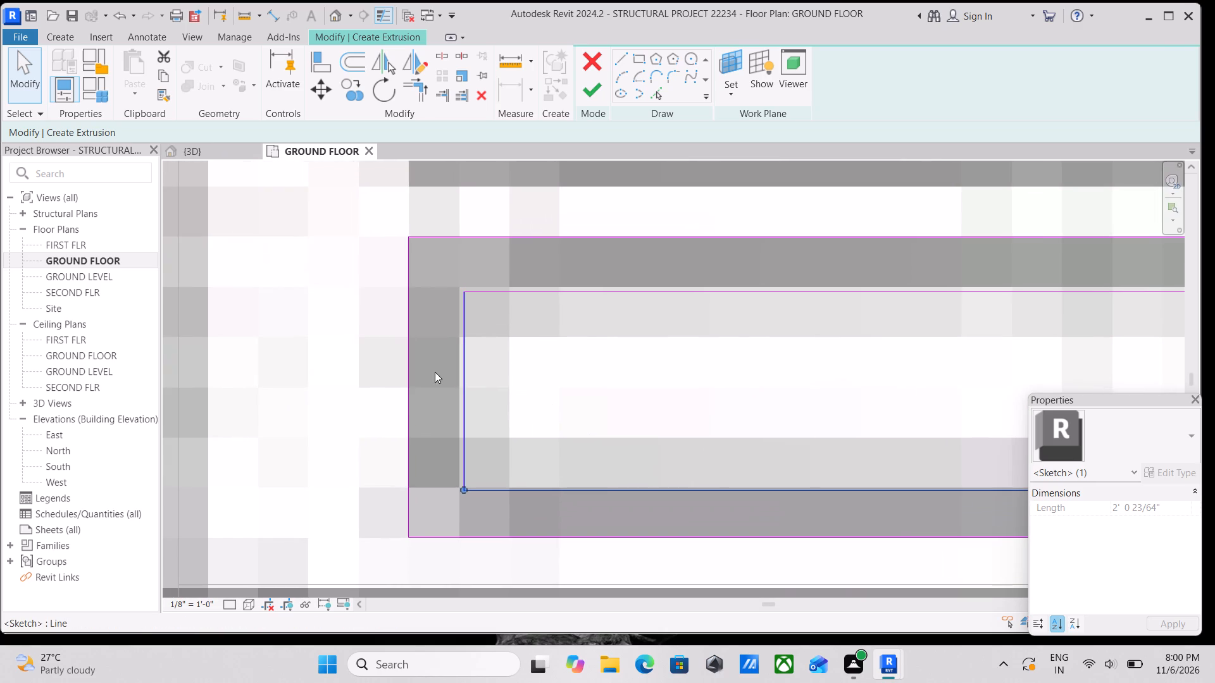
left_click(462, 383)
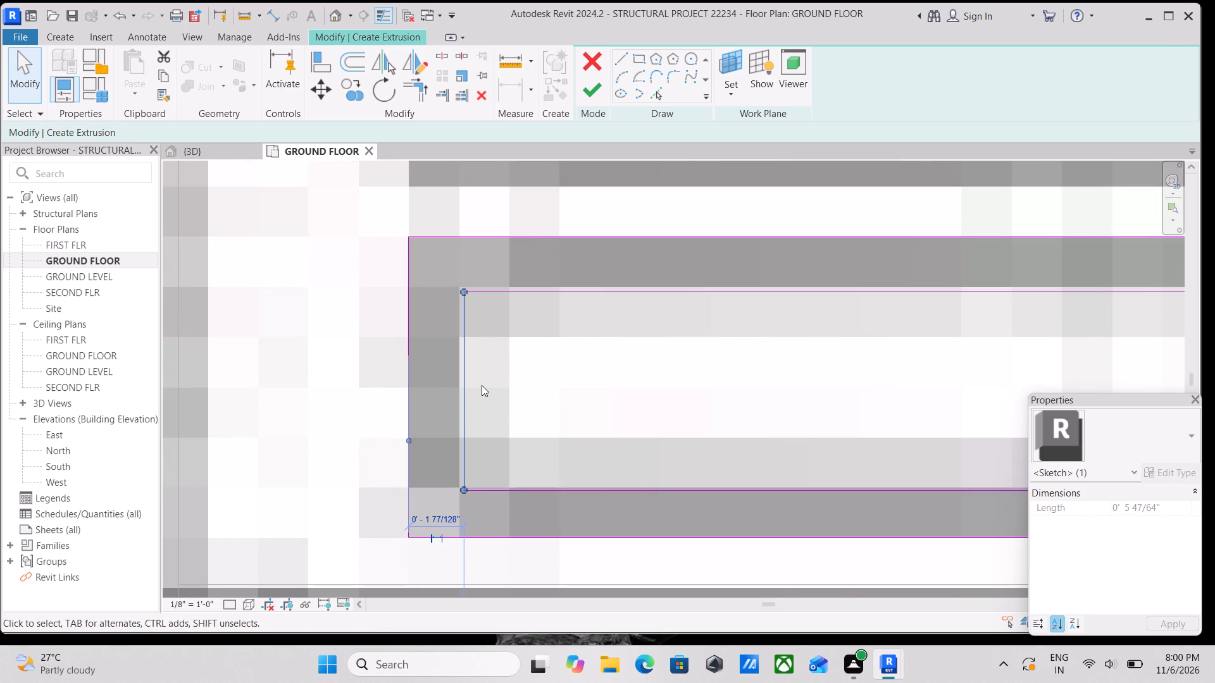
key("Left")
Nudge the inner rectangle's upper edge outward to the slat's inner outline, making it 0'-5 55/64" deep.
middle_click_drag(532, 377, 431, 369)
middle_click_drag(518, 401, 425, 417)
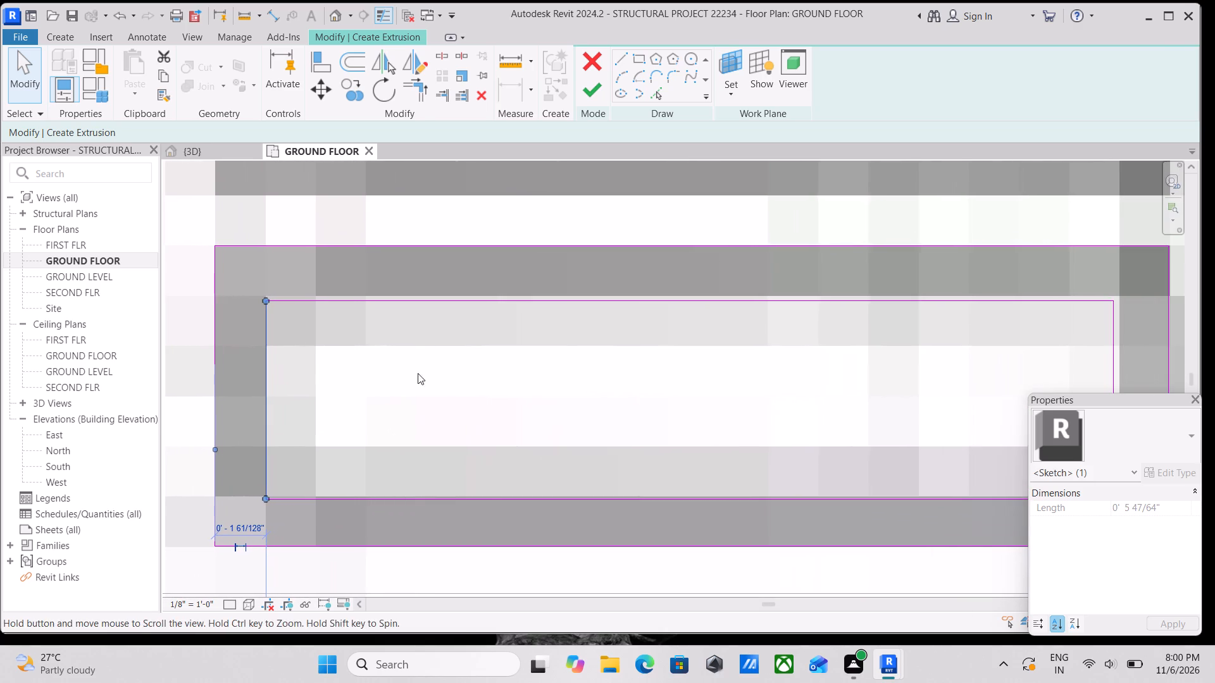
left_click(453, 298)
middle_click_drag(477, 350, 411, 371)
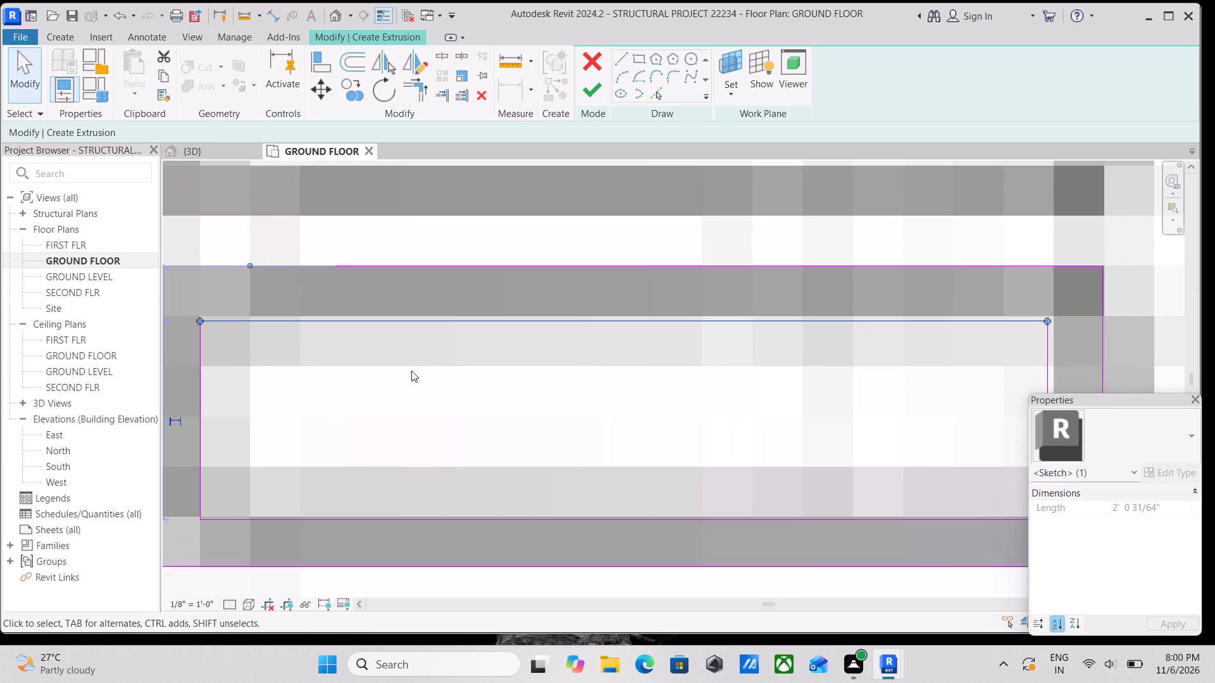
key("Up")
middle_click_drag(499, 383, 374, 347)
key("Up")
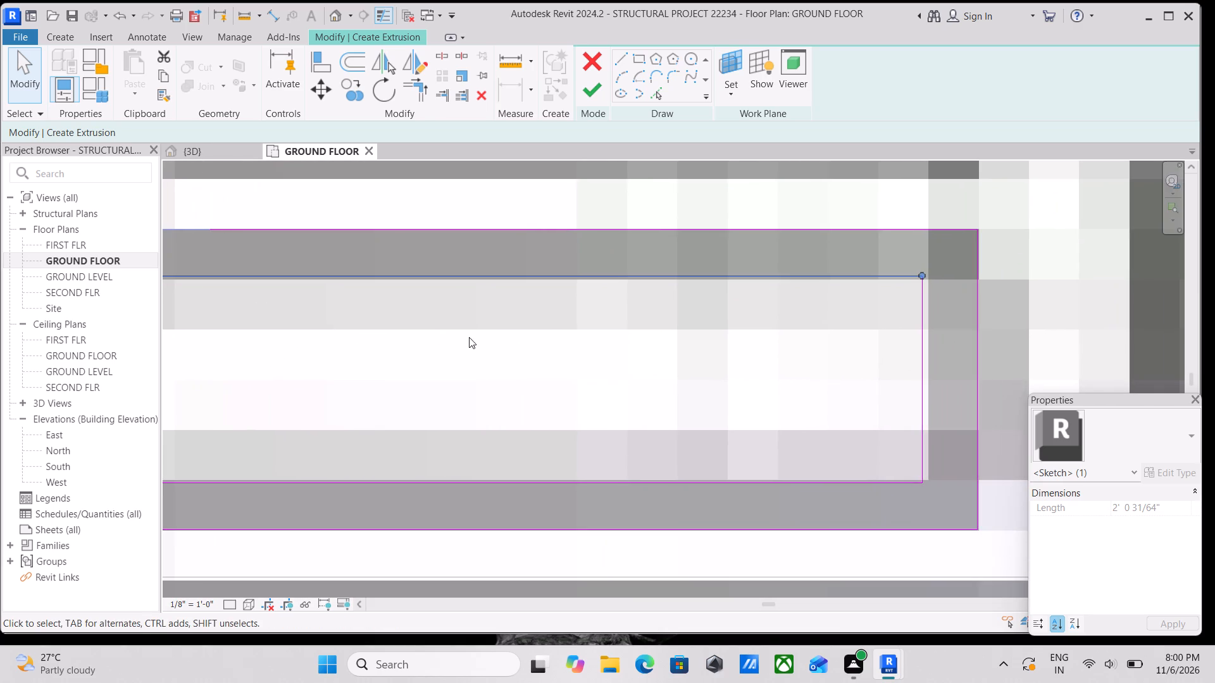
key("Down")
Nudge the inner rectangle's right edge outward to 0'-1 53/128" from the outer rectangle, making it 2'-0 43/64" wide.
middle_click_drag(606, 355, 492, 325)
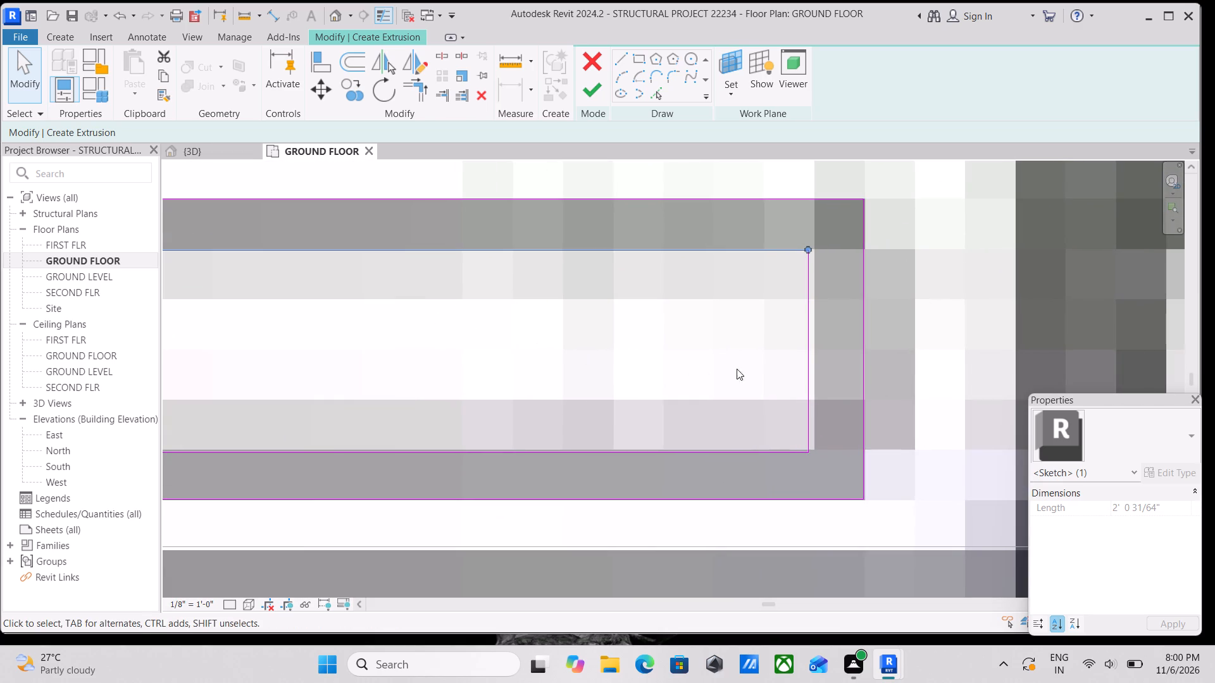
left_click(813, 362)
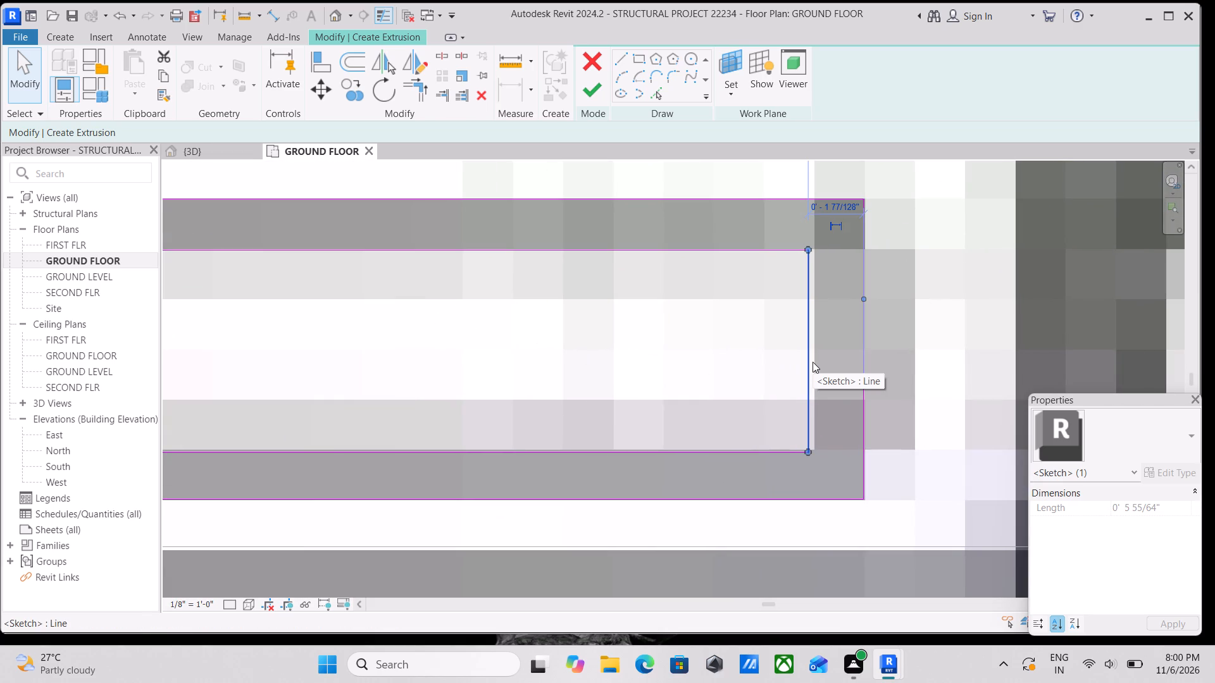
key("Right")
key("Right")
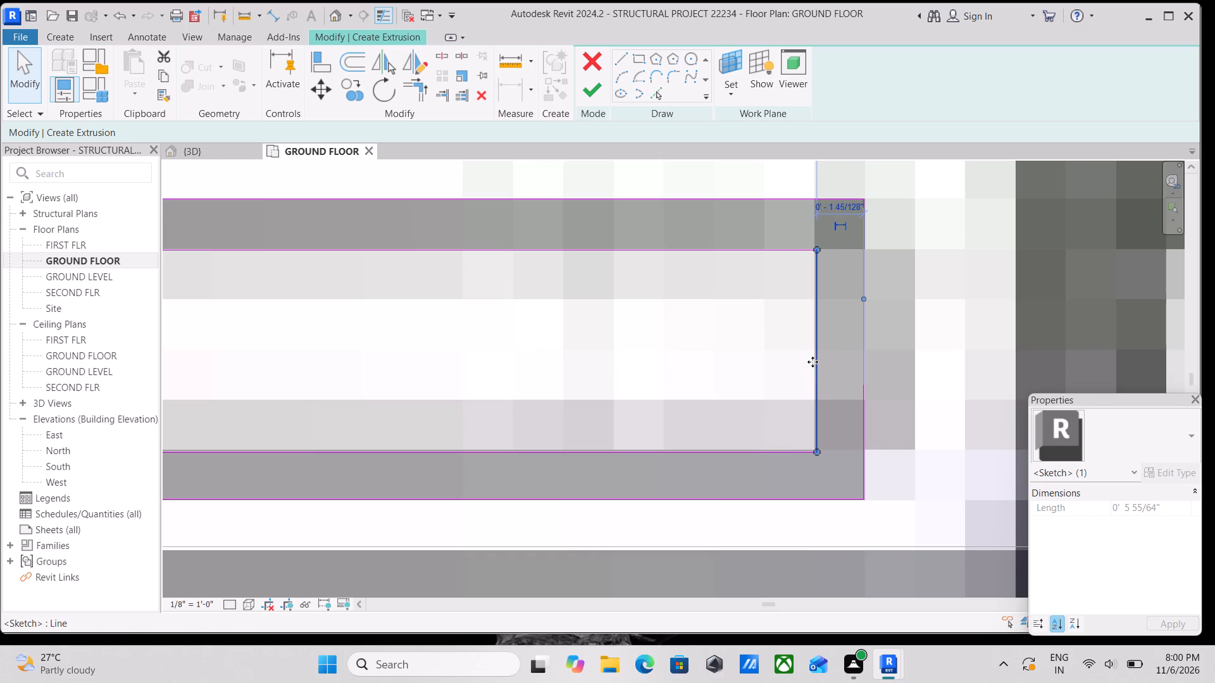
key("Left")
scroll(811, 378, "up", 1)
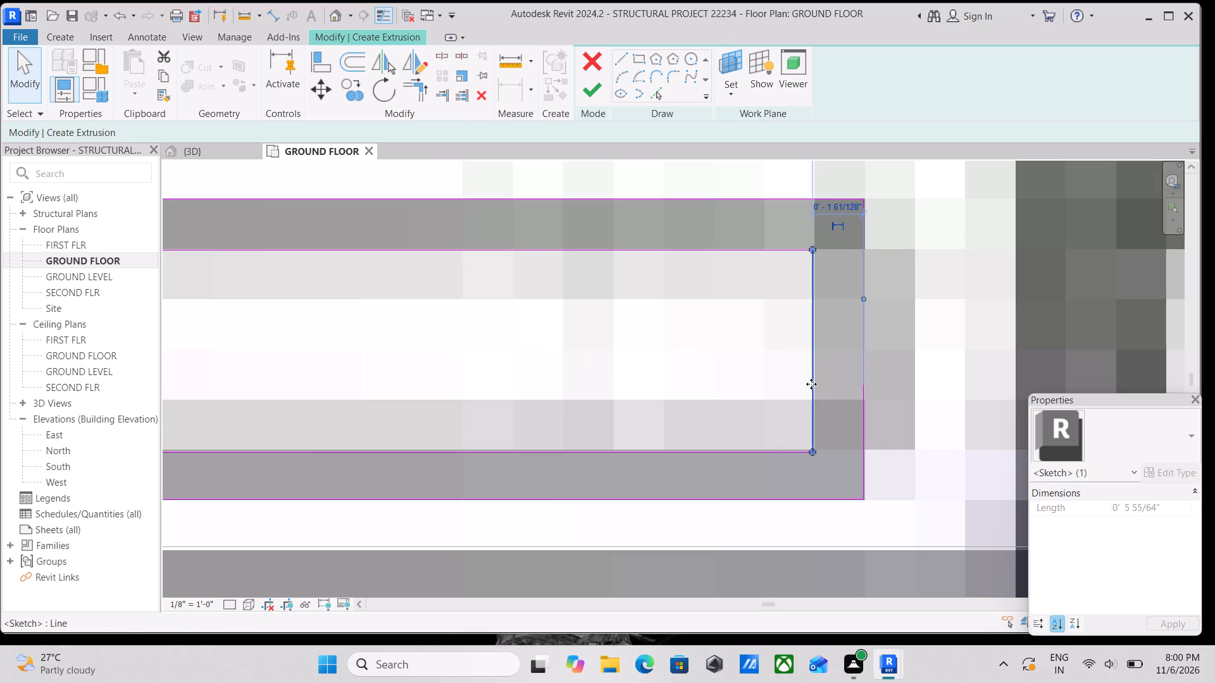
scroll(811, 384, "up", 4)
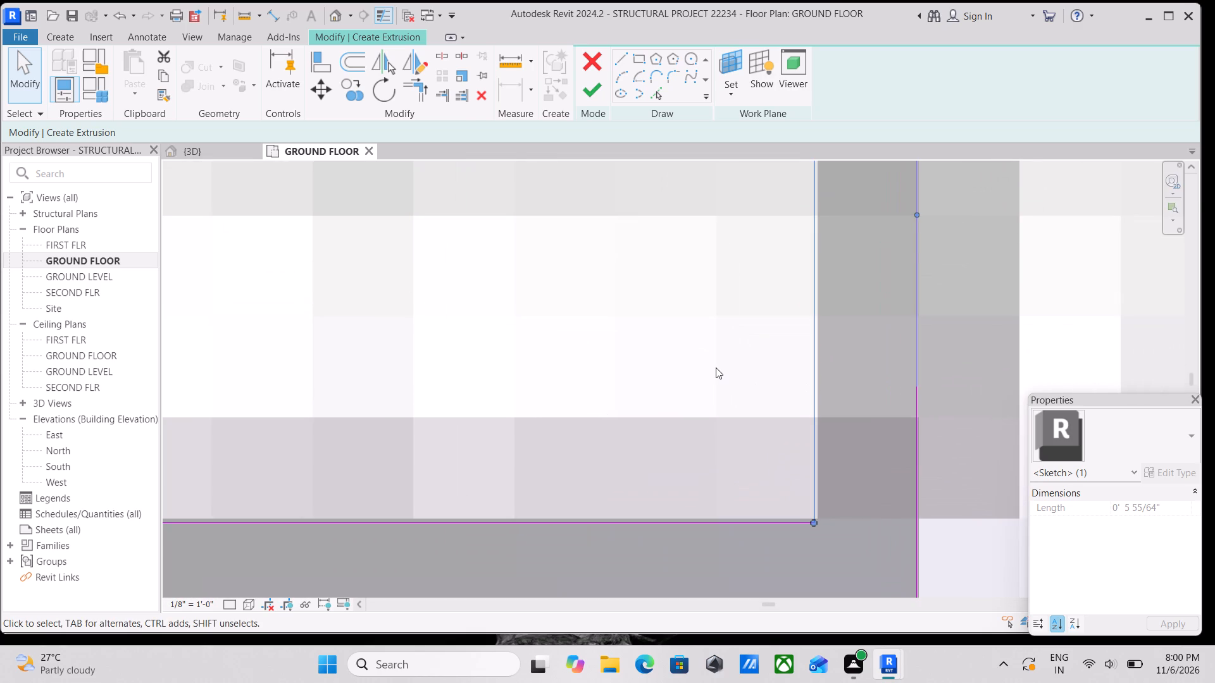
key("Right")
Nudge the inner rectangle's lower edge slightly inward onto the slat's inner outline, making it 0'-5 51/64" deep.
scroll(692, 373, "down", 5)
middle_click_drag(676, 368, 738, 377)
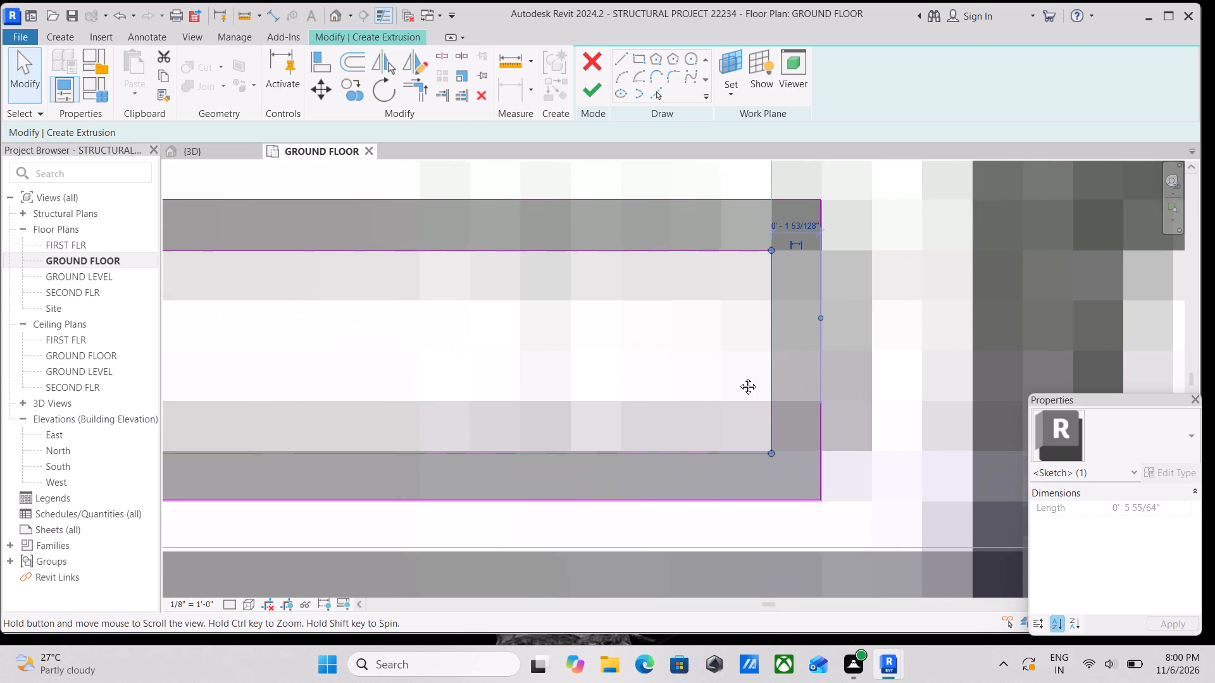
middle_click_drag(738, 377, 760, 377)
middle_click_drag(552, 301, 682, 367)
scroll(571, 424, "down", 1)
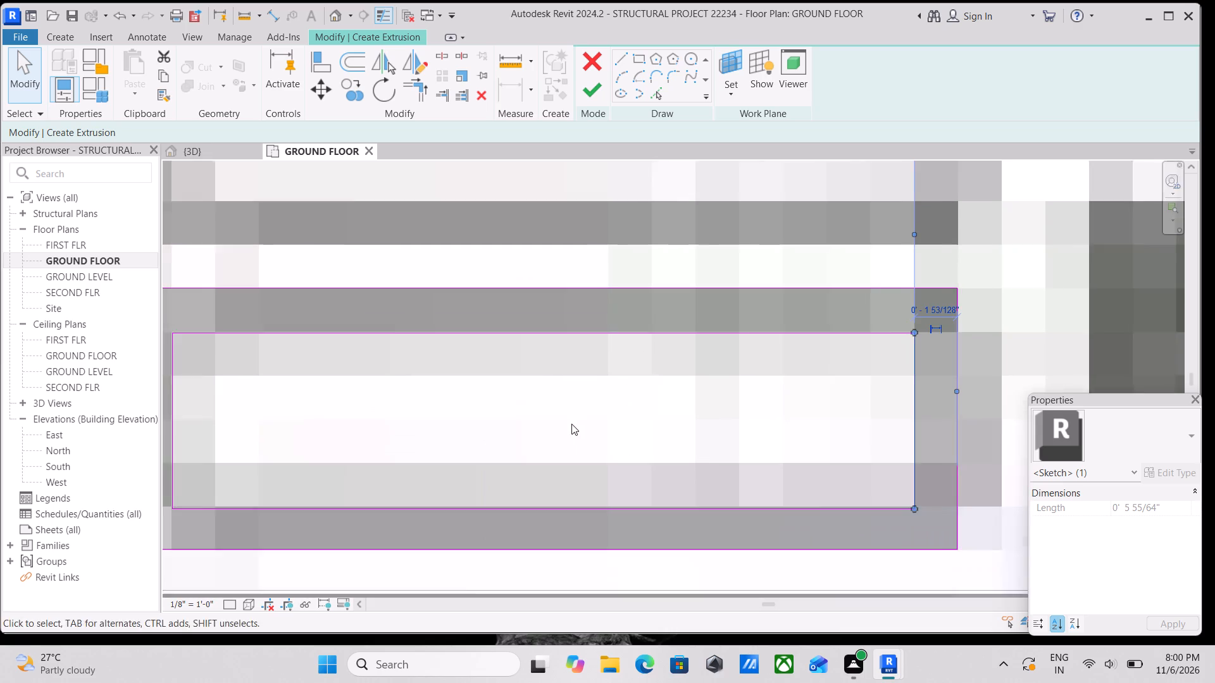
middle_click_drag(571, 424, 633, 359)
scroll(220, 426, "up", 6)
scroll(258, 469, "down", 1)
scroll(259, 469, "up", 1)
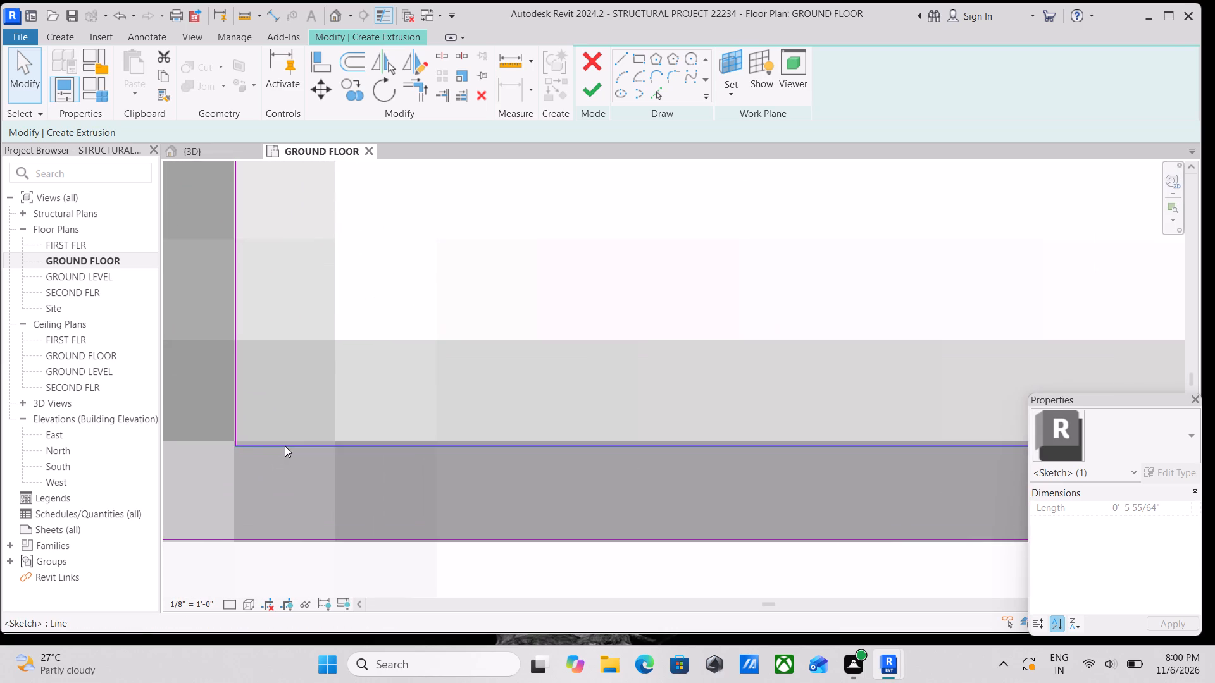
left_click(285, 446)
middle_click_drag(363, 393, 330, 393)
key("Up")
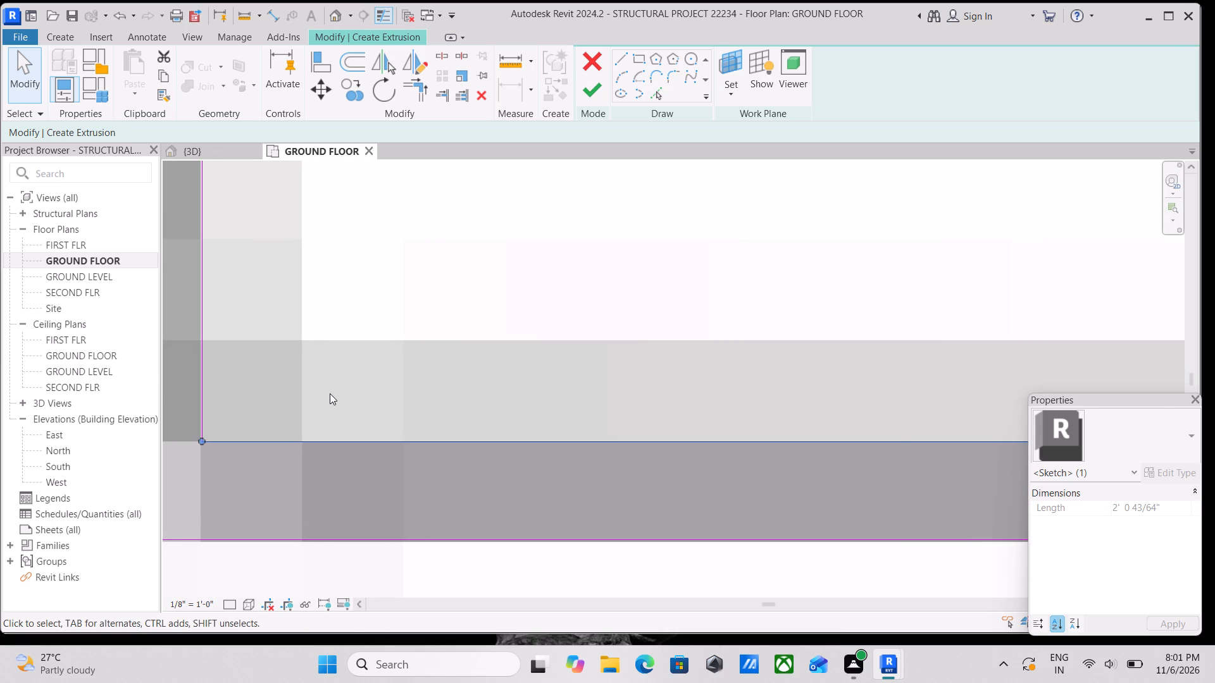
Nudge the inner rectangle's left edge outward to 0'-1 57/128" from the outer rectangle and clear the selection.
middle_click_drag(324, 394, 486, 419)
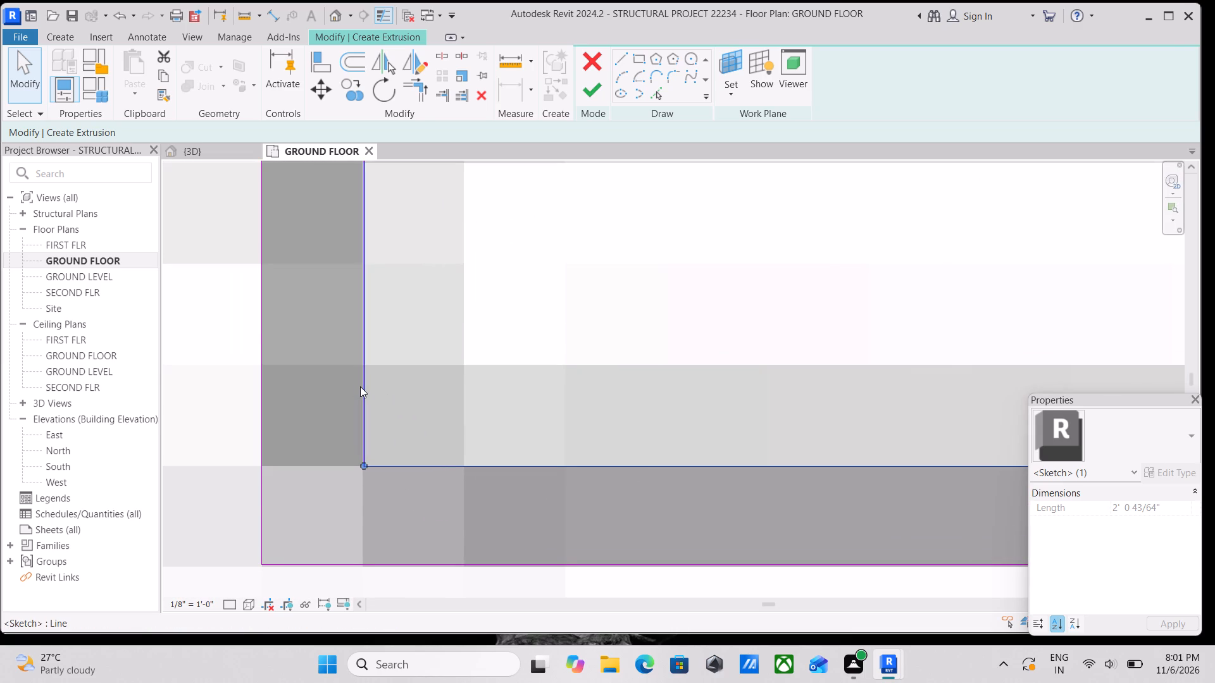
left_click(360, 386)
scroll(376, 387, "up", 2)
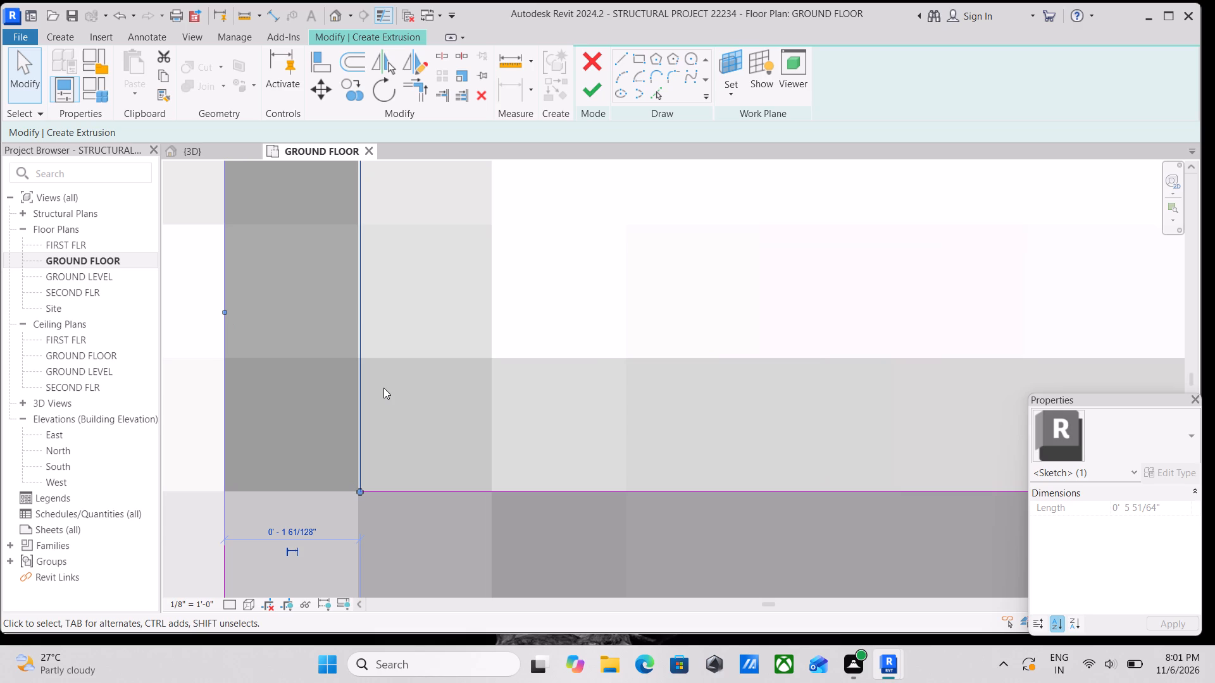
key("Left")
scroll(383, 388, "down", 4)
scroll(506, 390, "down", 8)
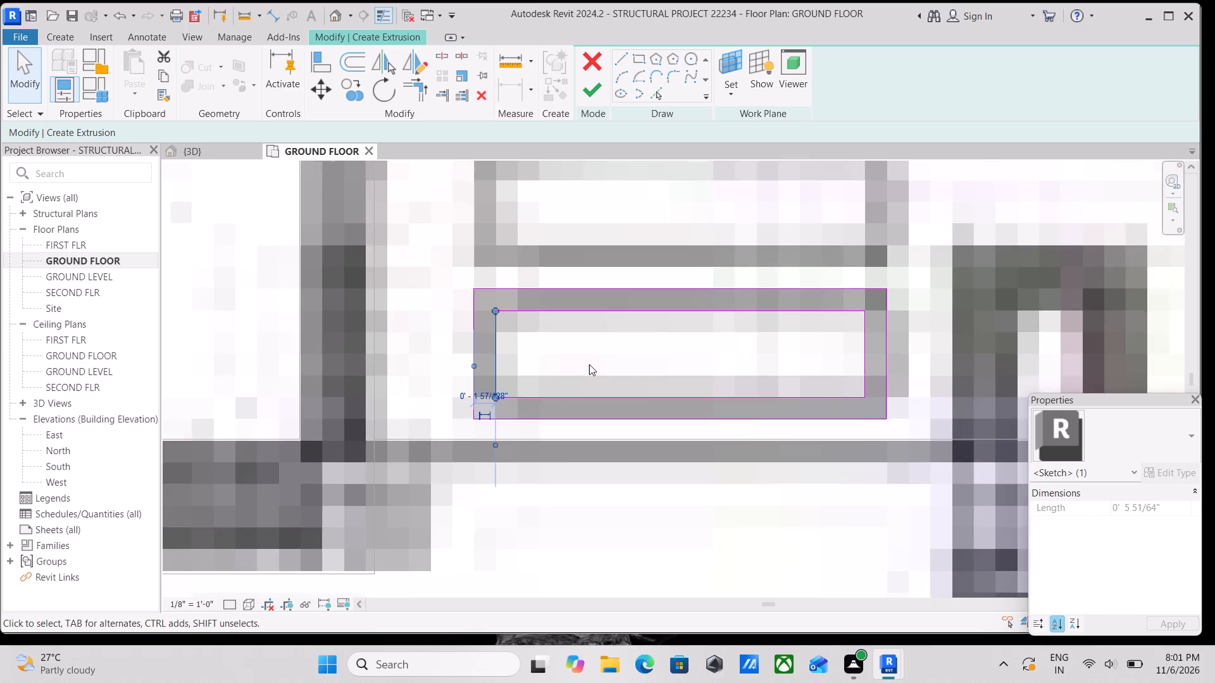
middle_click_drag(589, 364, 439, 376)
scroll(549, 371, "up", 2)
key("Escape")
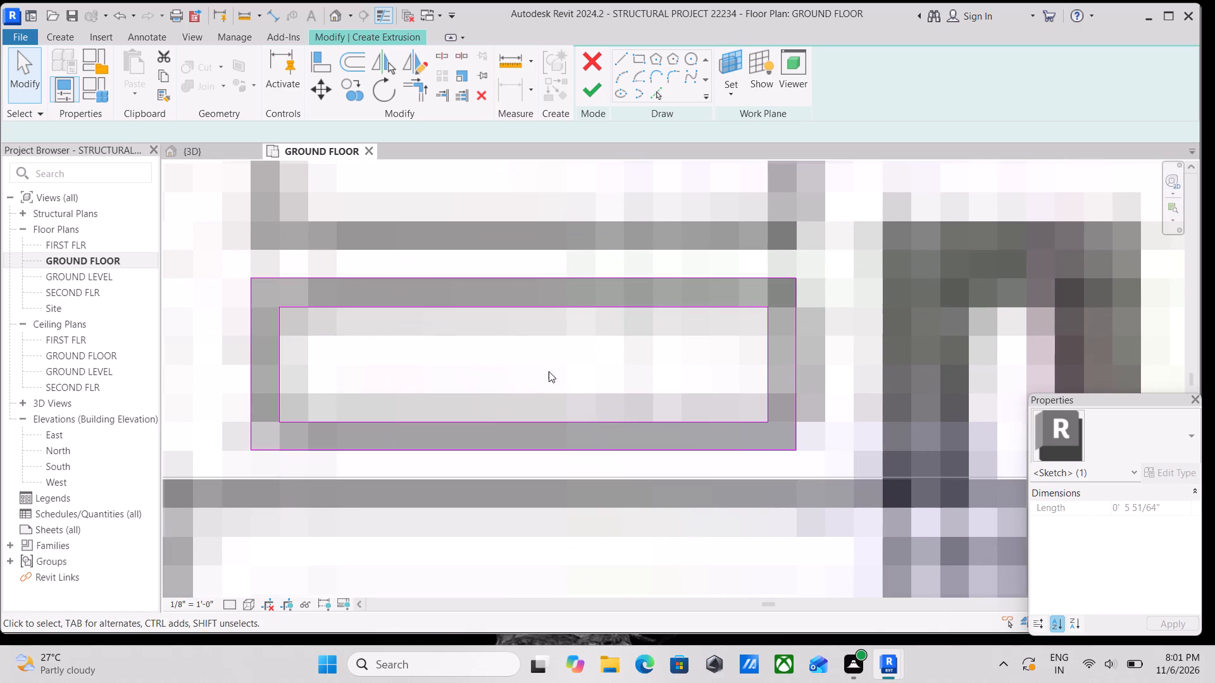
Check the gap between the inner and outer rectangles' upper edges with an aligned dimension, without placing it.
scroll(386, 330, "up", 2)
middle_click_drag(388, 338, 401, 348)
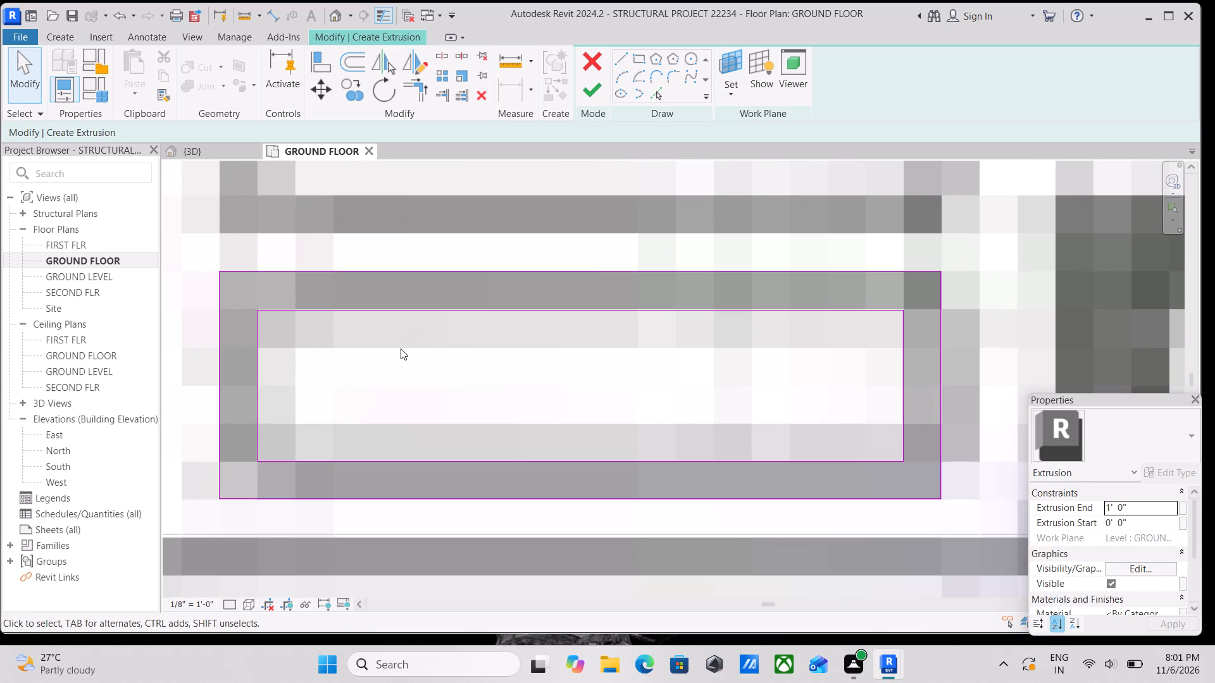
type("DI")
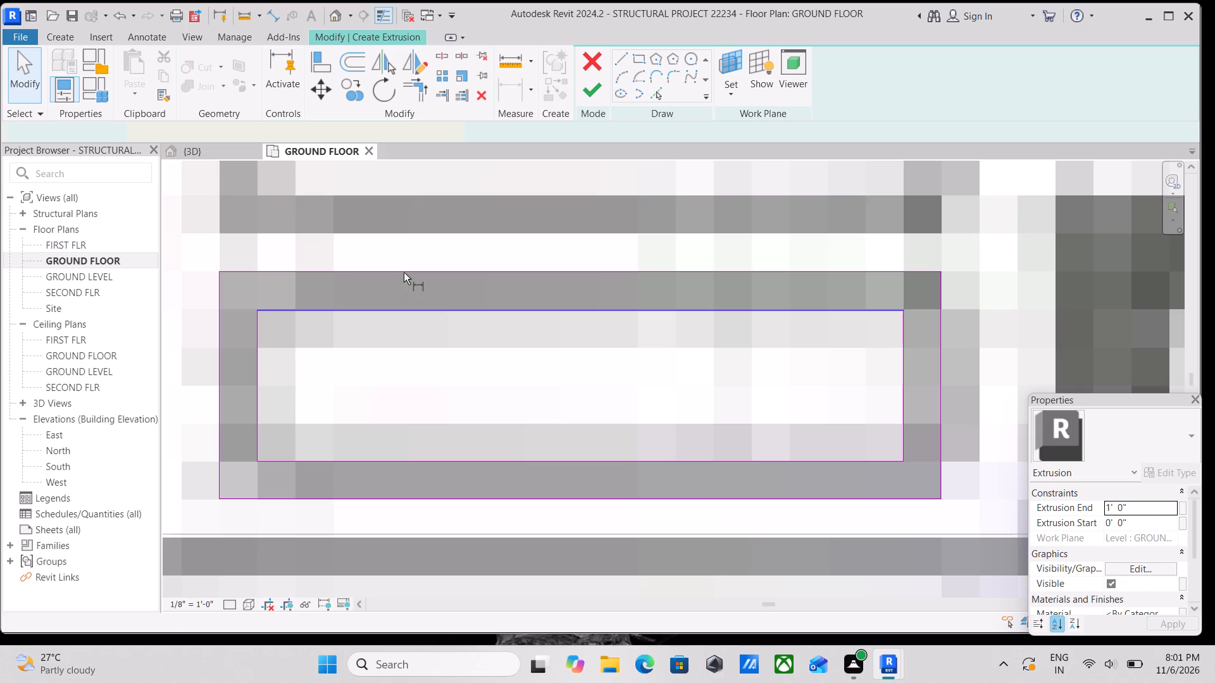
scroll(391, 287, "up", 3)
left_click(402, 315)
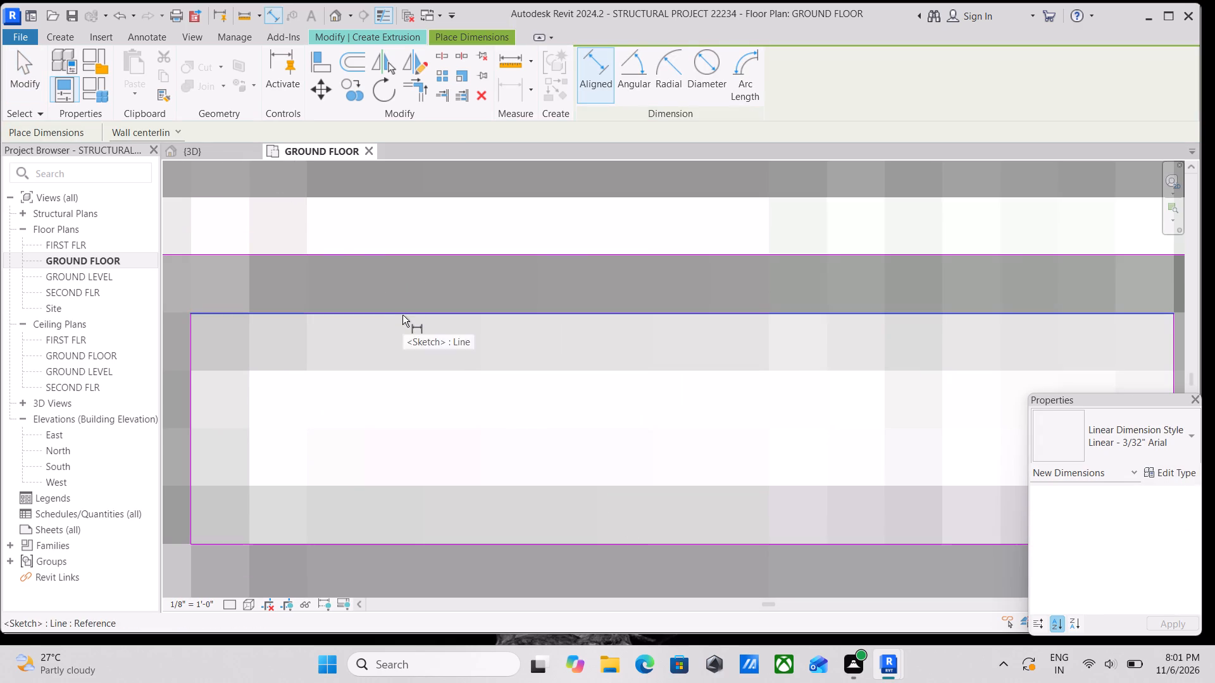
left_click(427, 255)
scroll(365, 304, "down", 5)
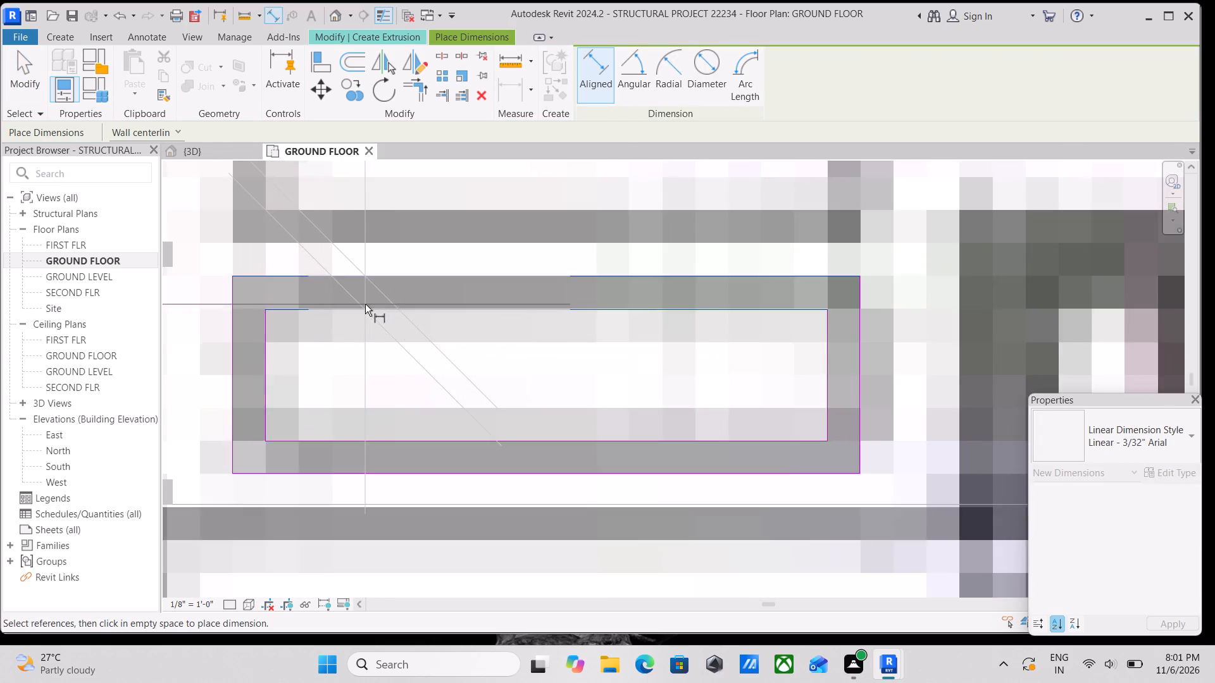
scroll(365, 304, "down", 4)
middle_click_drag(365, 304, 421, 304)
scroll(333, 309, "down", 4)
middle_click_drag(347, 316, 491, 329)
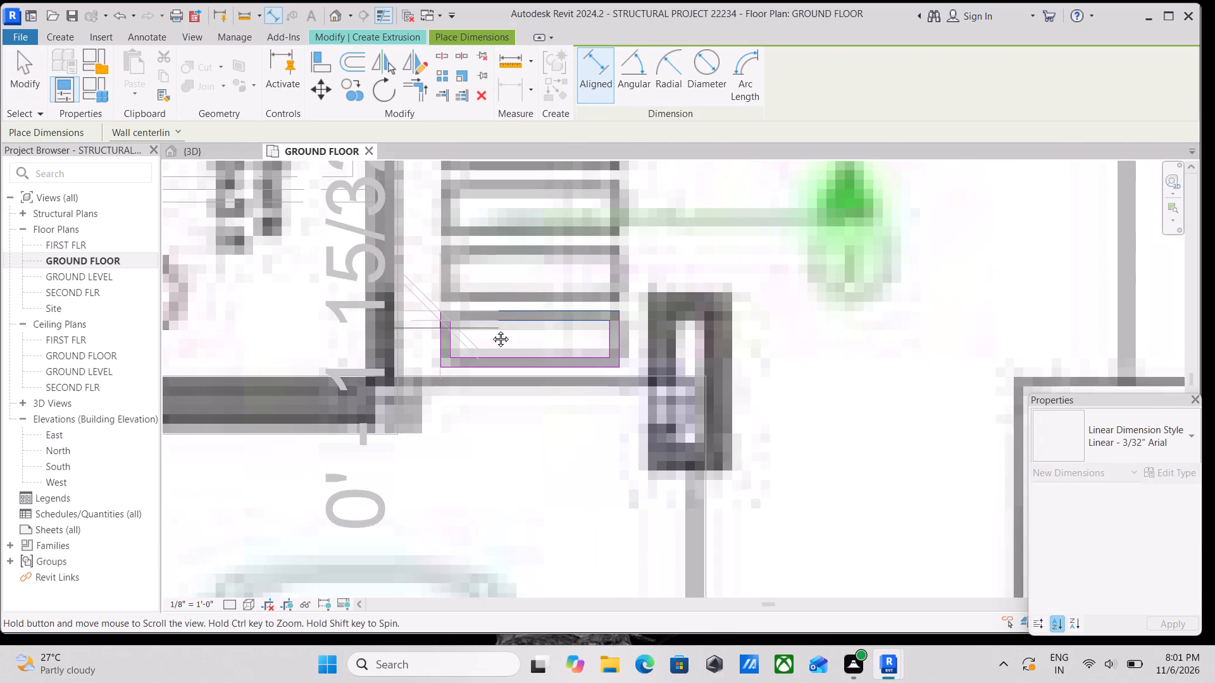
middle_click_drag(491, 329, 492, 329)
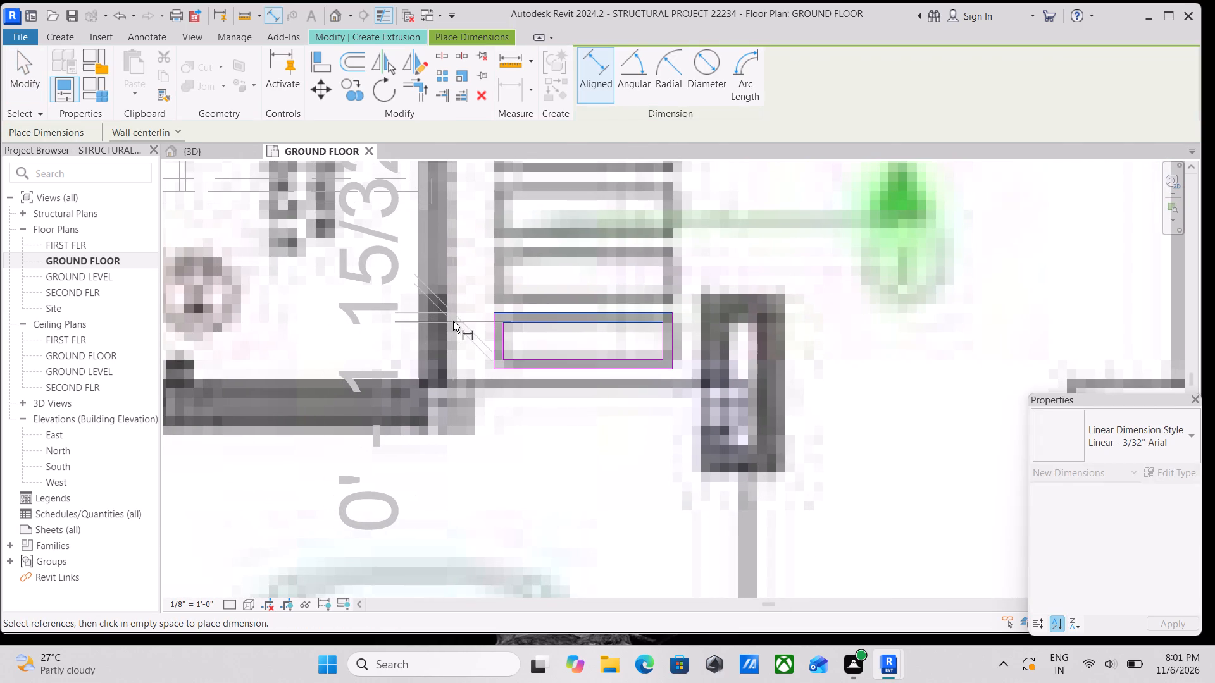
key("Escape")
key("Escape")
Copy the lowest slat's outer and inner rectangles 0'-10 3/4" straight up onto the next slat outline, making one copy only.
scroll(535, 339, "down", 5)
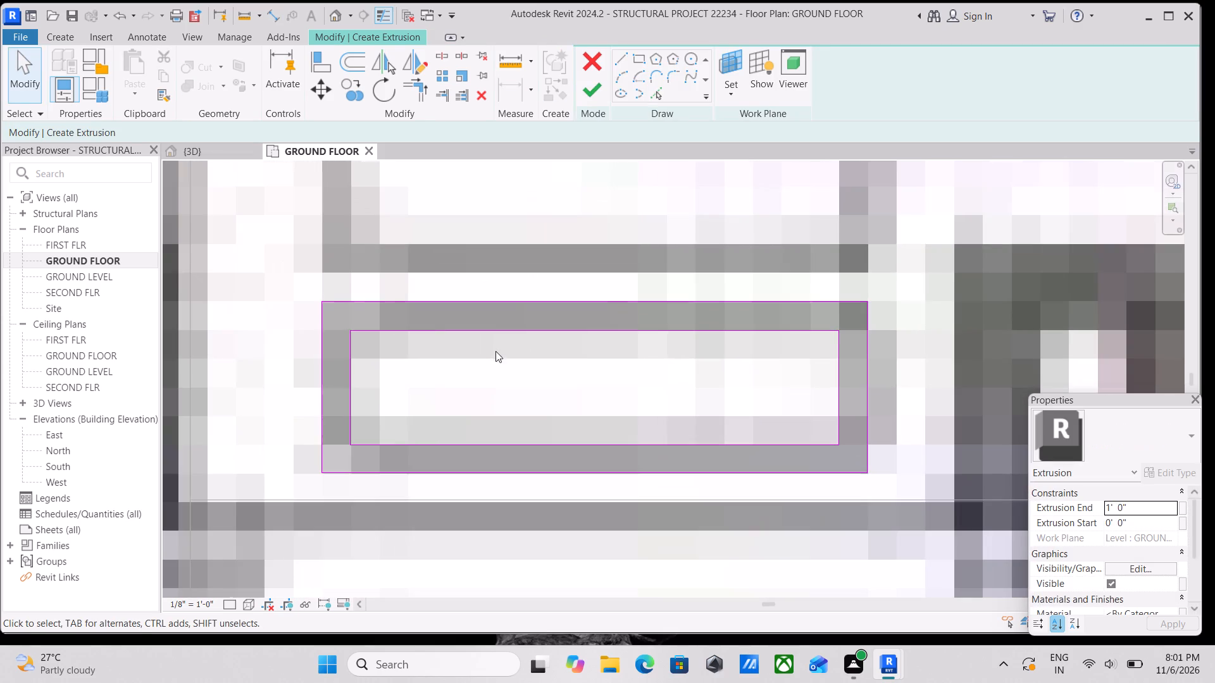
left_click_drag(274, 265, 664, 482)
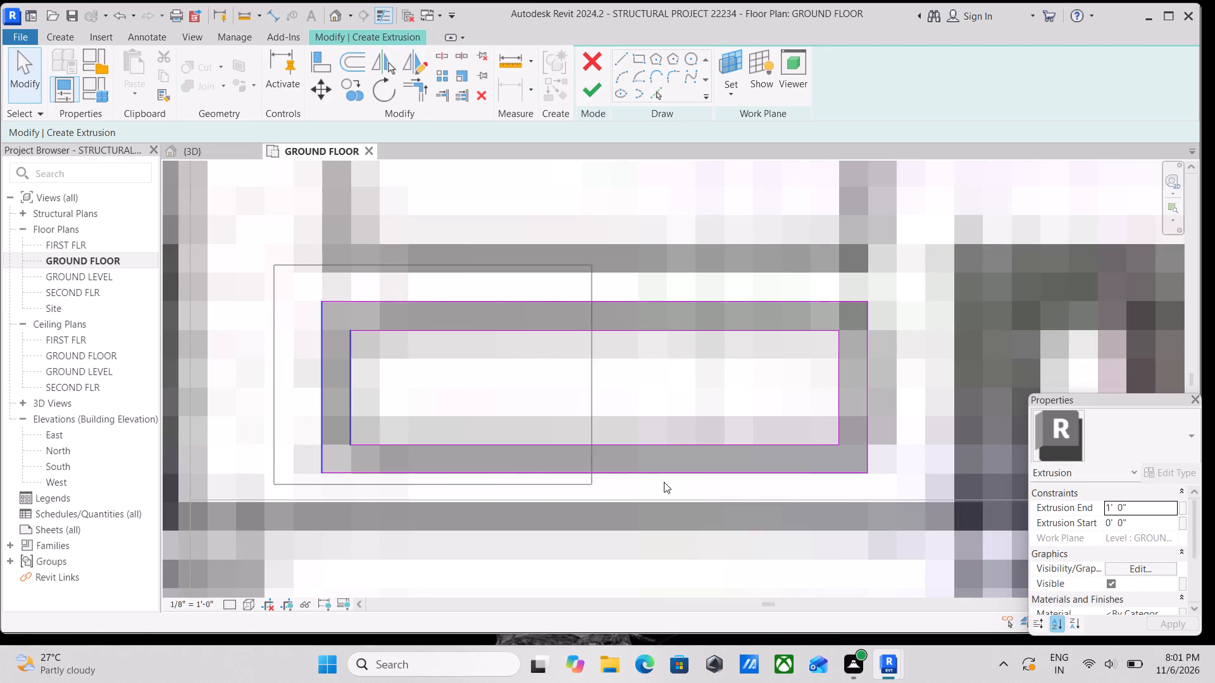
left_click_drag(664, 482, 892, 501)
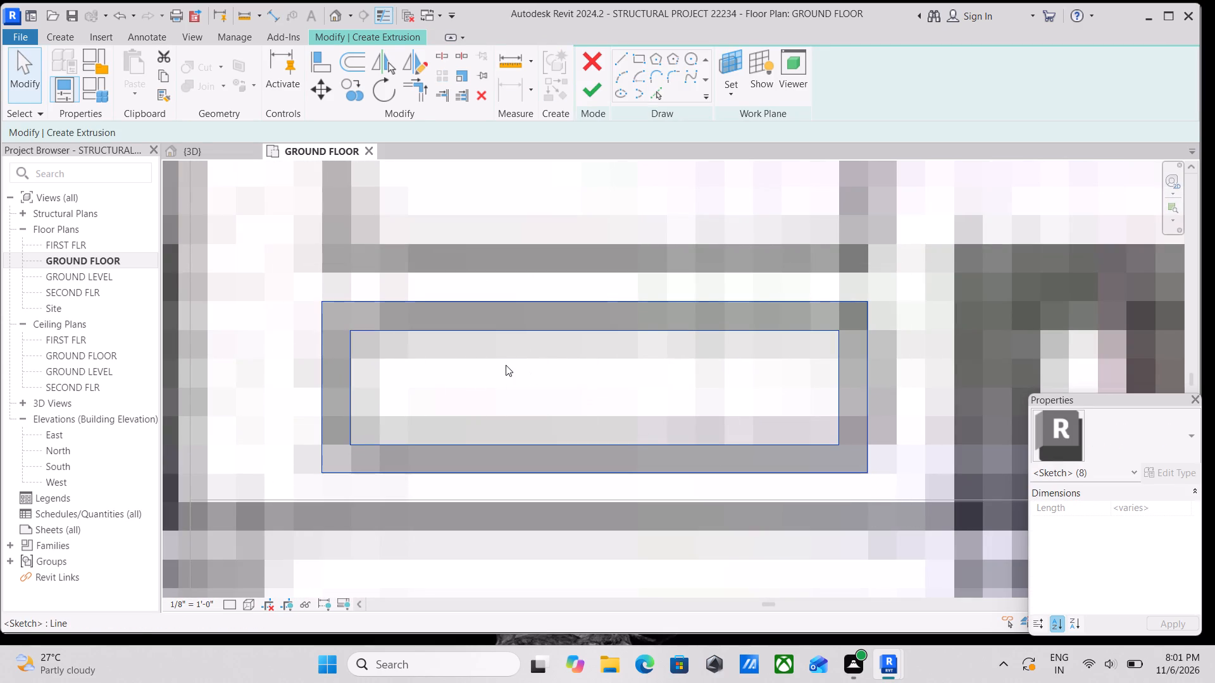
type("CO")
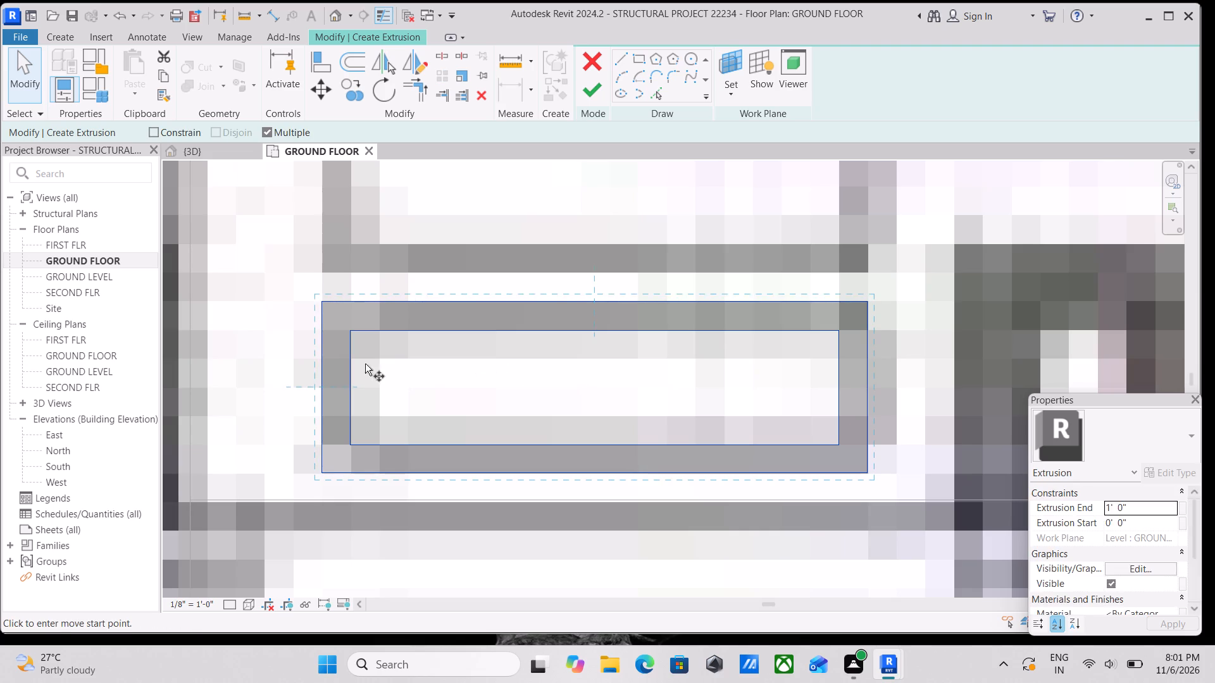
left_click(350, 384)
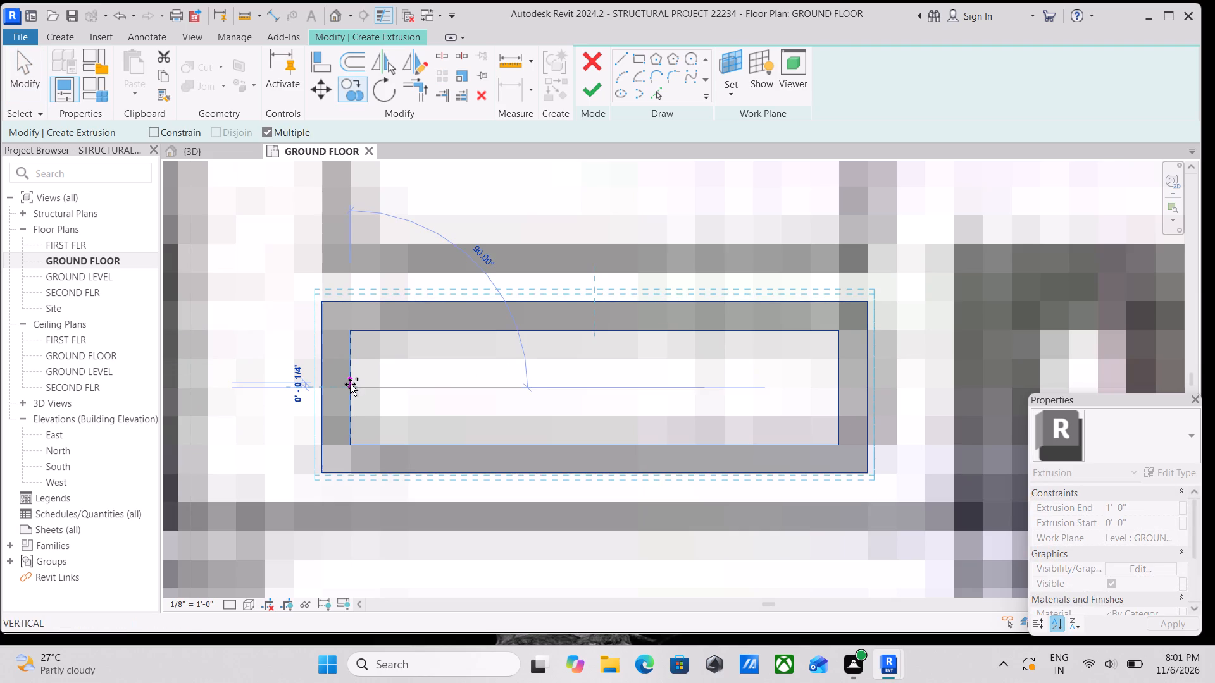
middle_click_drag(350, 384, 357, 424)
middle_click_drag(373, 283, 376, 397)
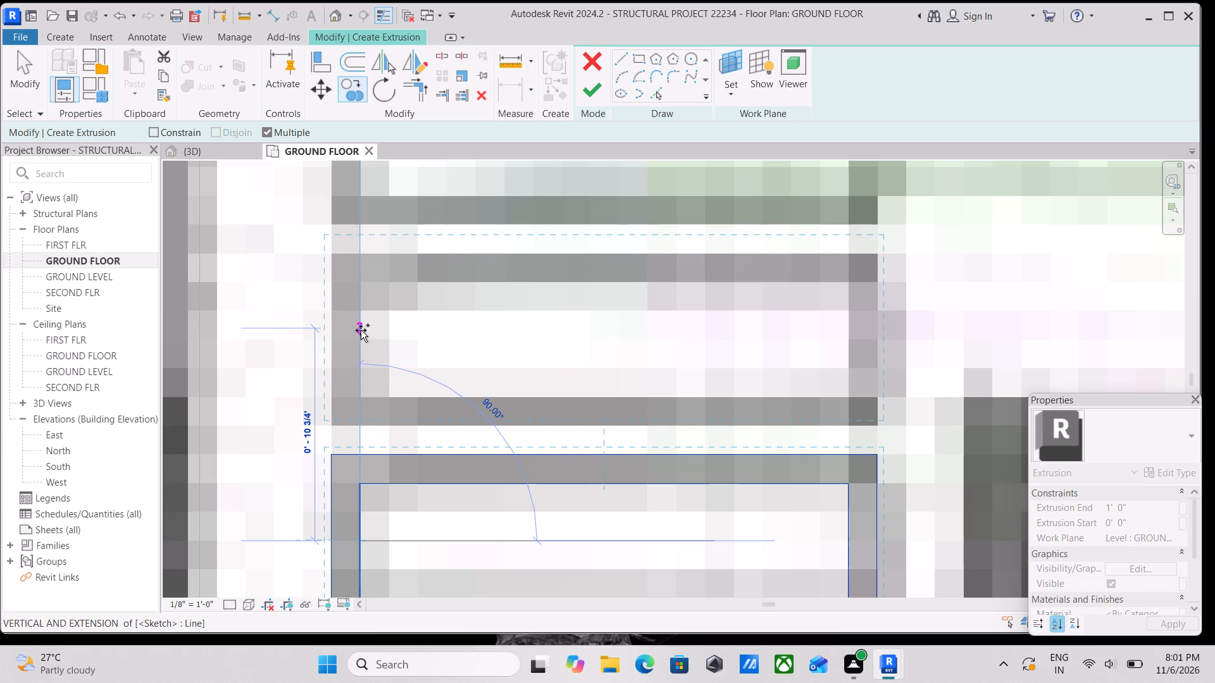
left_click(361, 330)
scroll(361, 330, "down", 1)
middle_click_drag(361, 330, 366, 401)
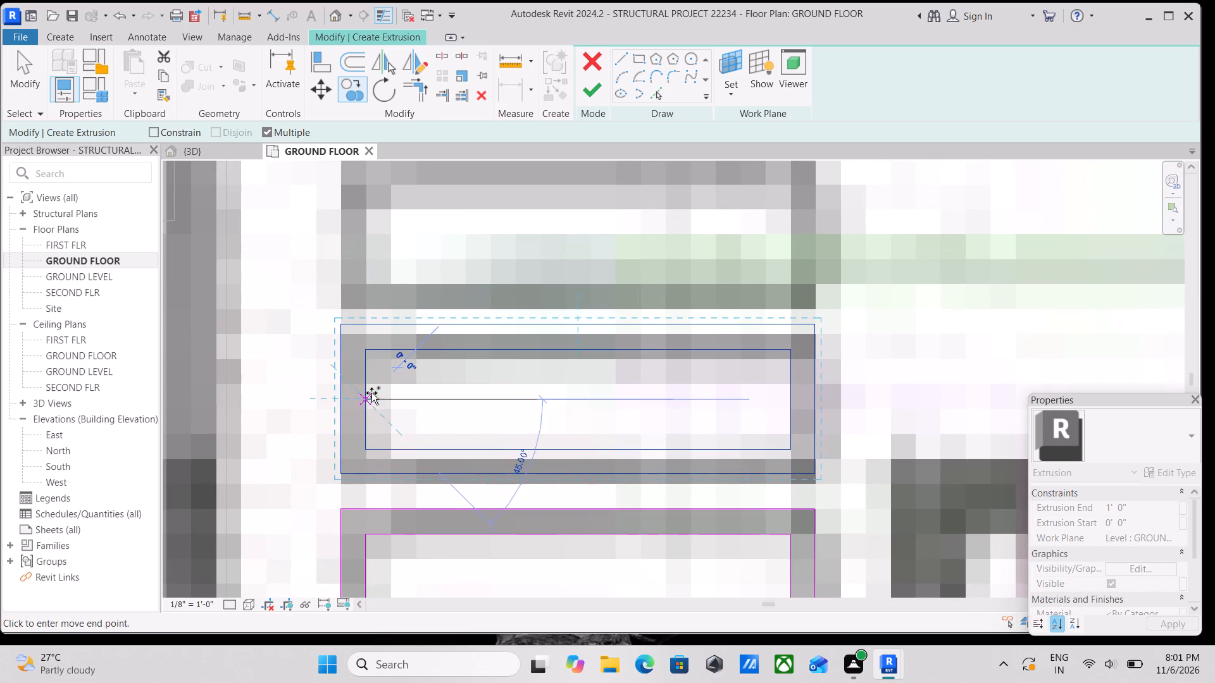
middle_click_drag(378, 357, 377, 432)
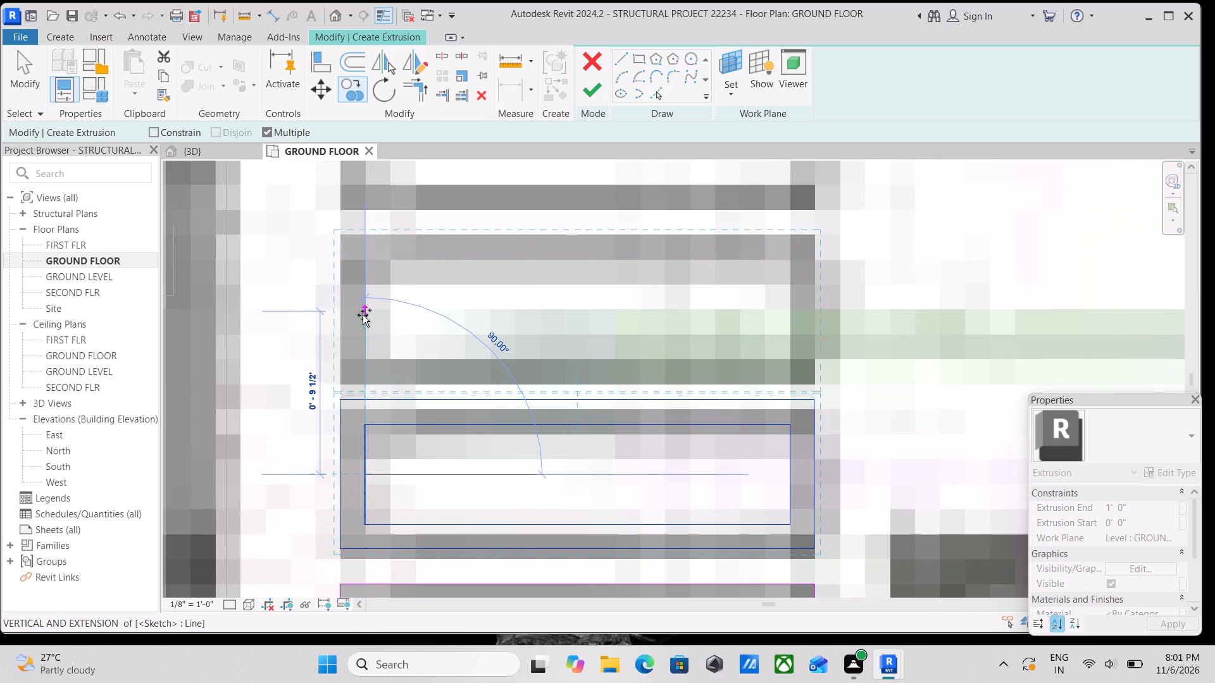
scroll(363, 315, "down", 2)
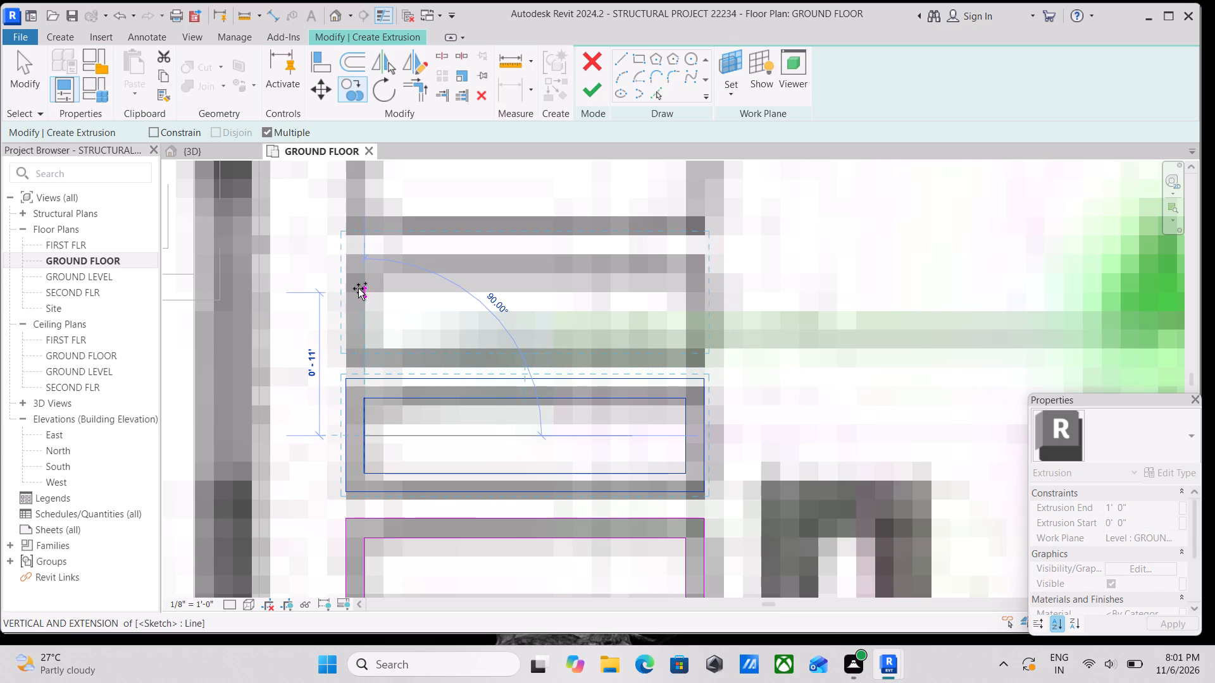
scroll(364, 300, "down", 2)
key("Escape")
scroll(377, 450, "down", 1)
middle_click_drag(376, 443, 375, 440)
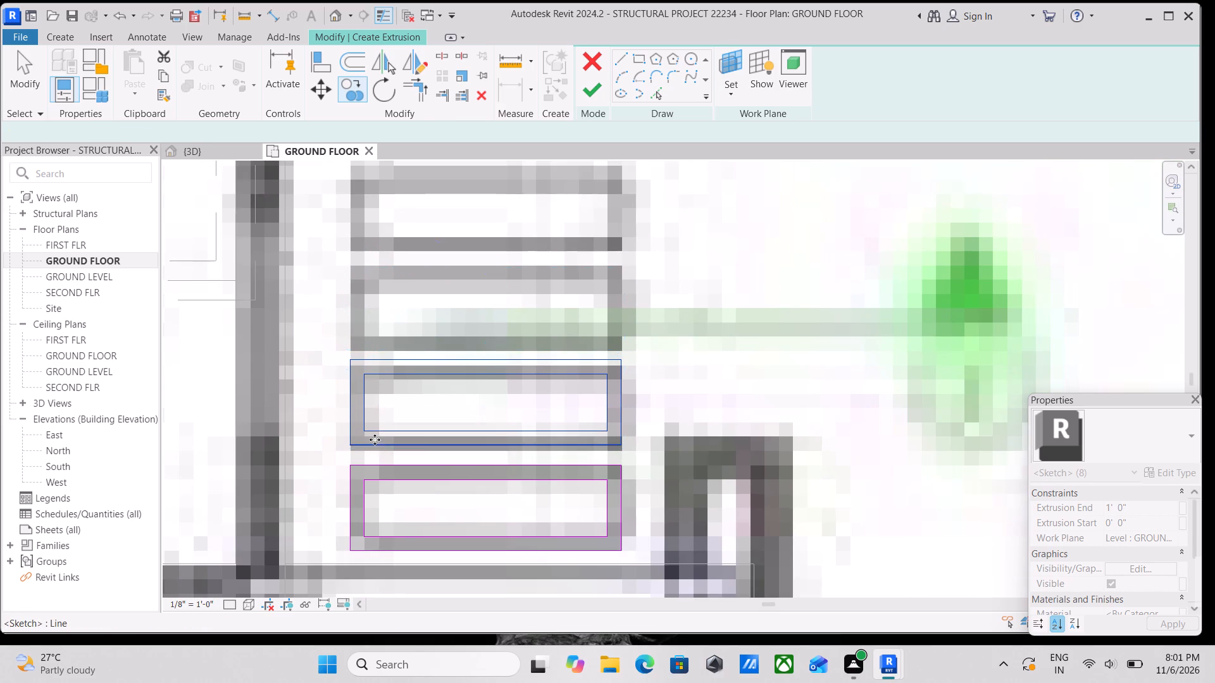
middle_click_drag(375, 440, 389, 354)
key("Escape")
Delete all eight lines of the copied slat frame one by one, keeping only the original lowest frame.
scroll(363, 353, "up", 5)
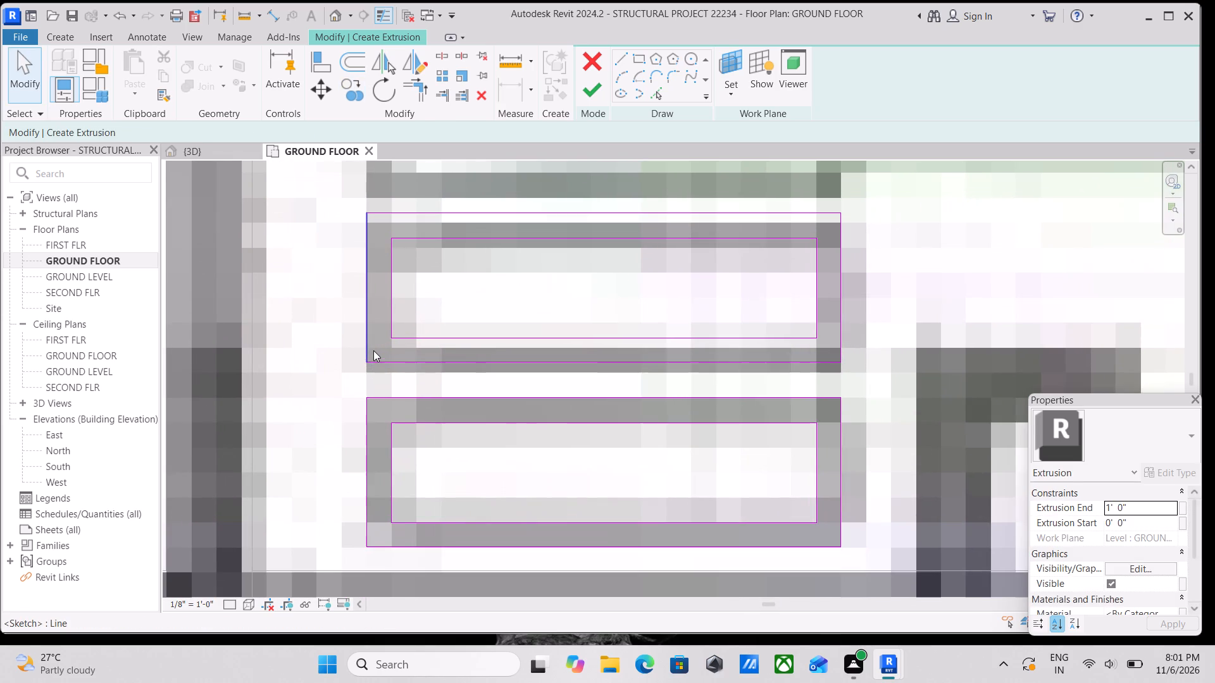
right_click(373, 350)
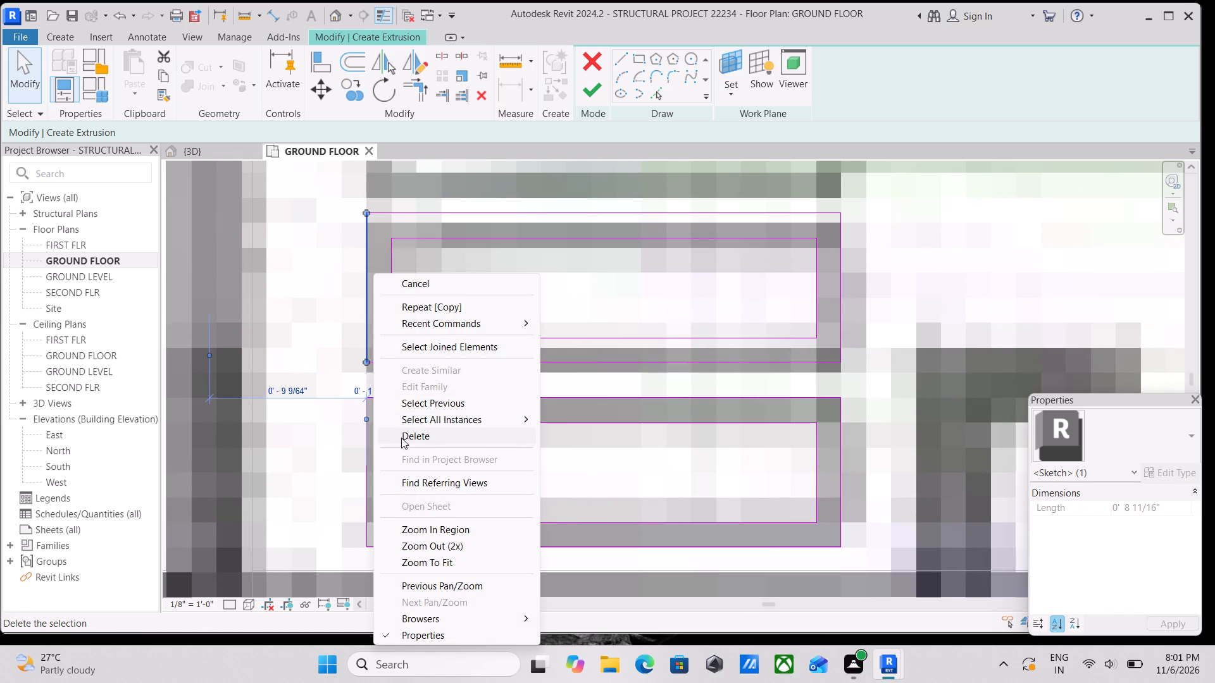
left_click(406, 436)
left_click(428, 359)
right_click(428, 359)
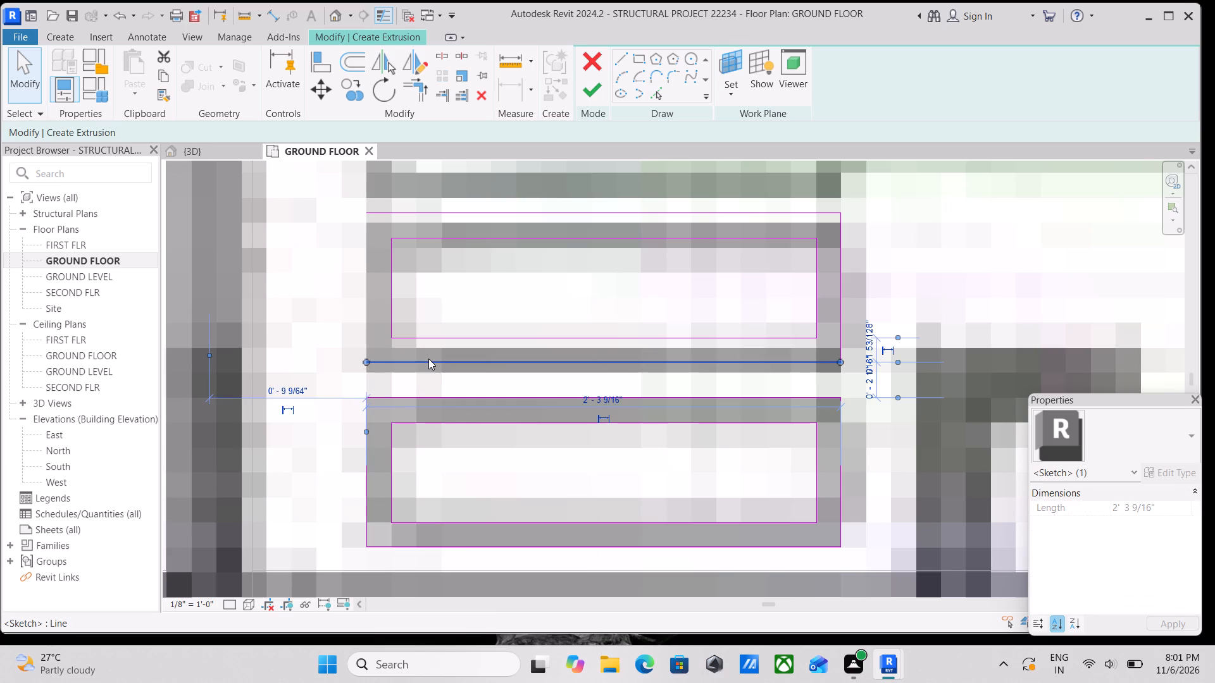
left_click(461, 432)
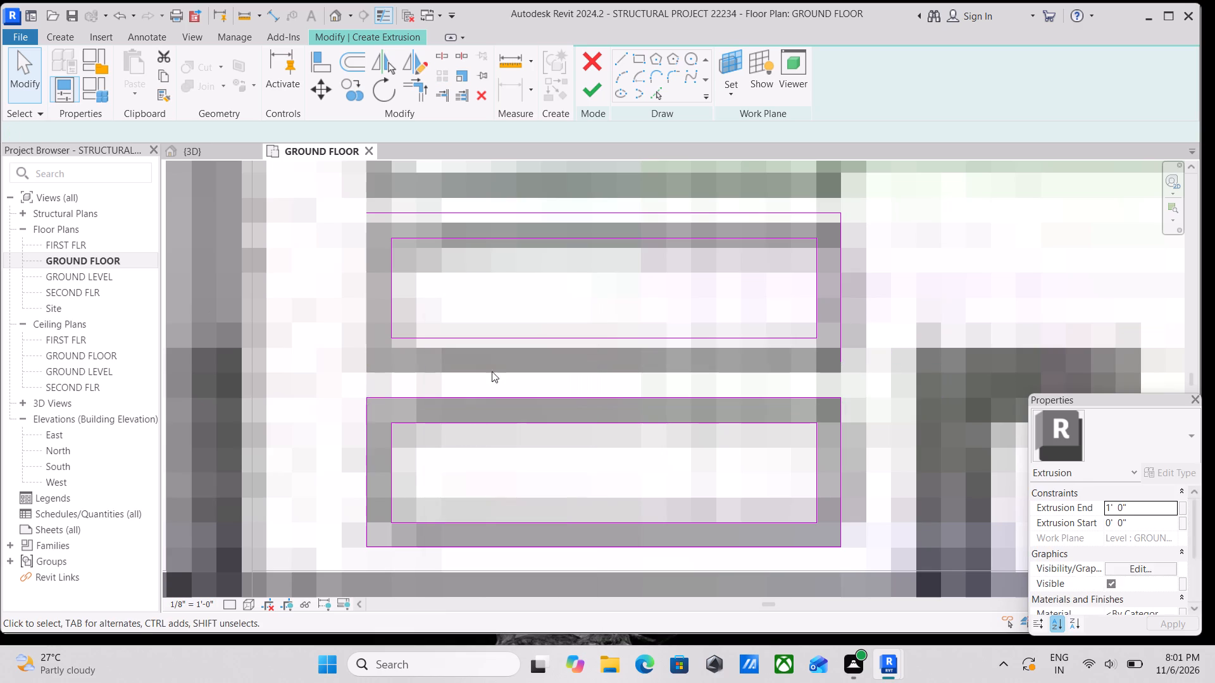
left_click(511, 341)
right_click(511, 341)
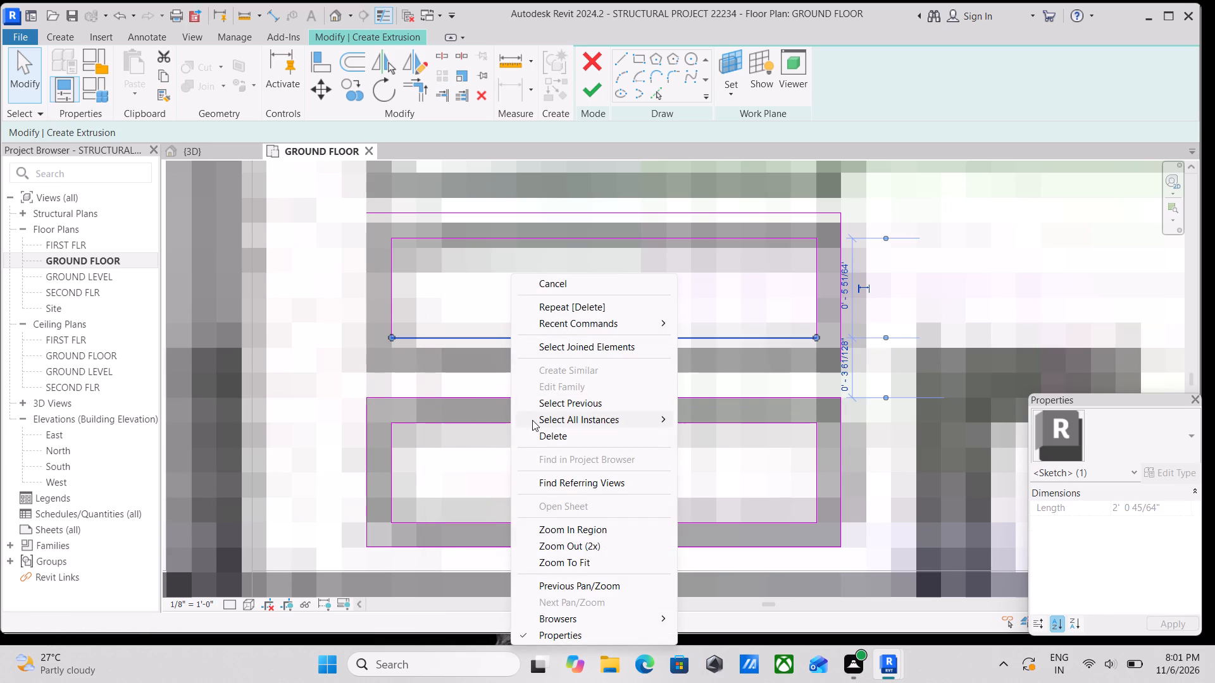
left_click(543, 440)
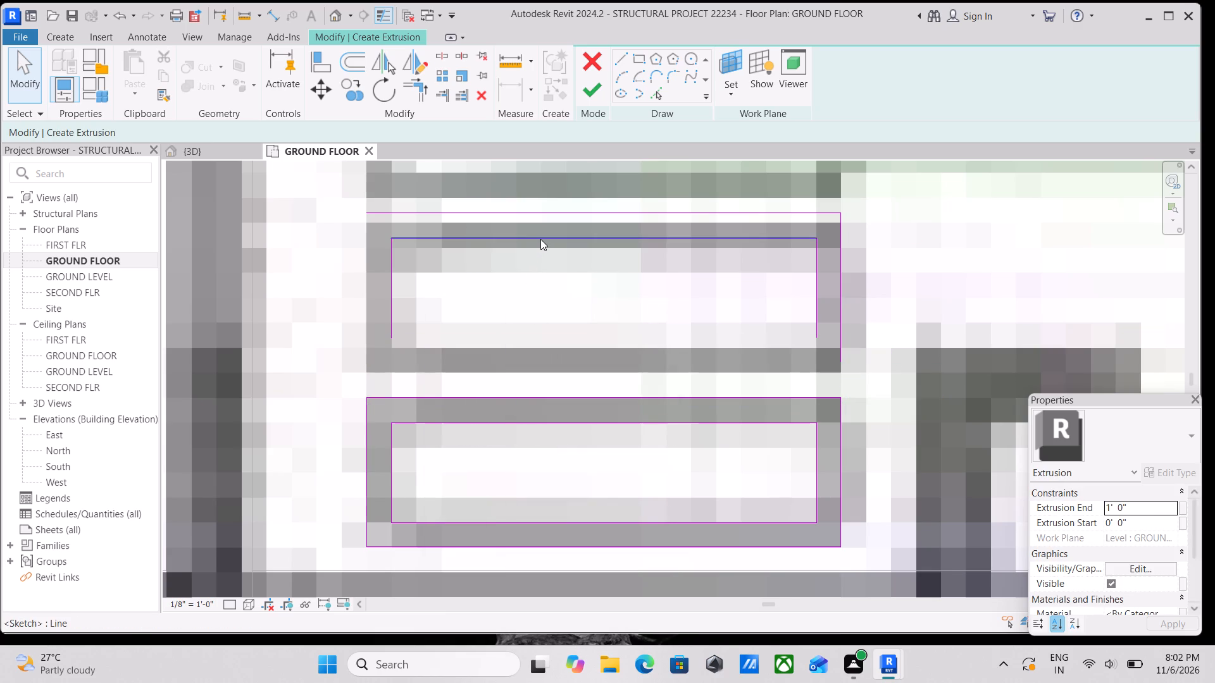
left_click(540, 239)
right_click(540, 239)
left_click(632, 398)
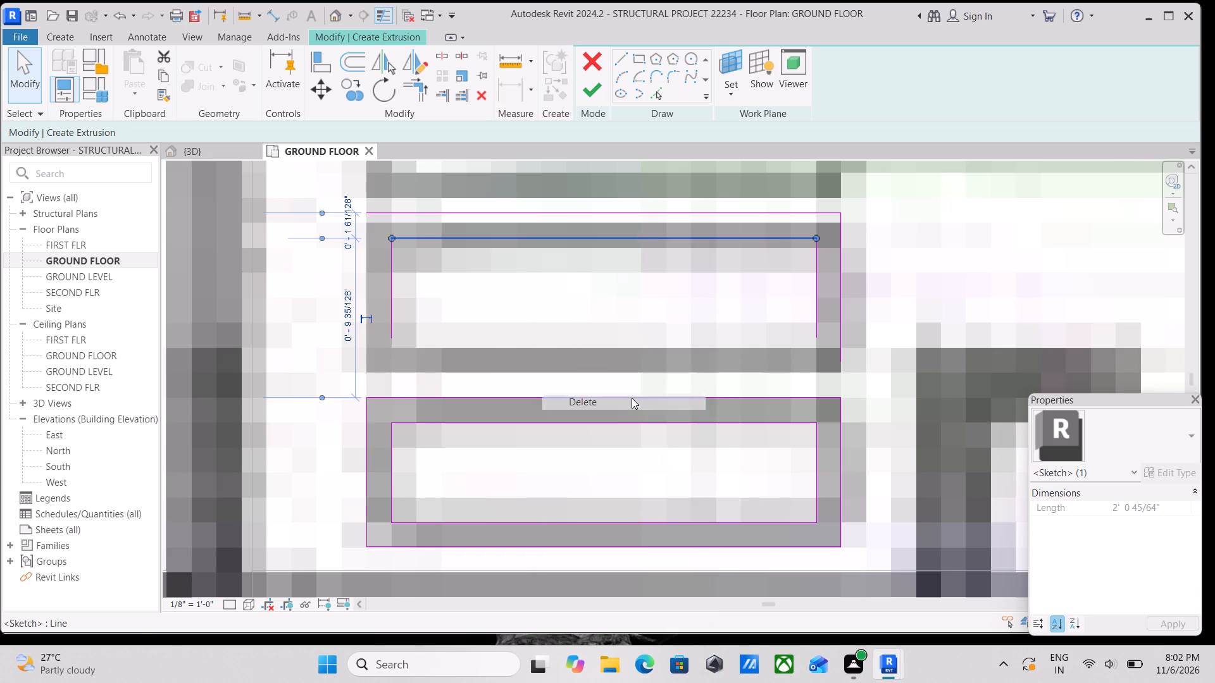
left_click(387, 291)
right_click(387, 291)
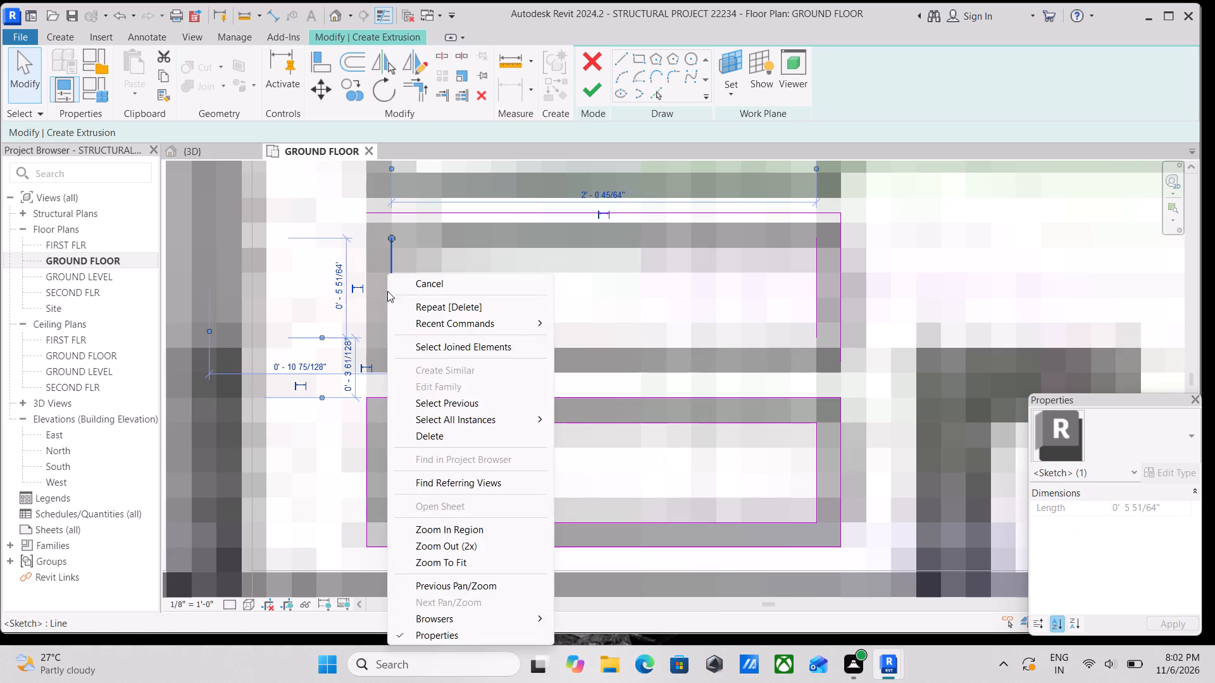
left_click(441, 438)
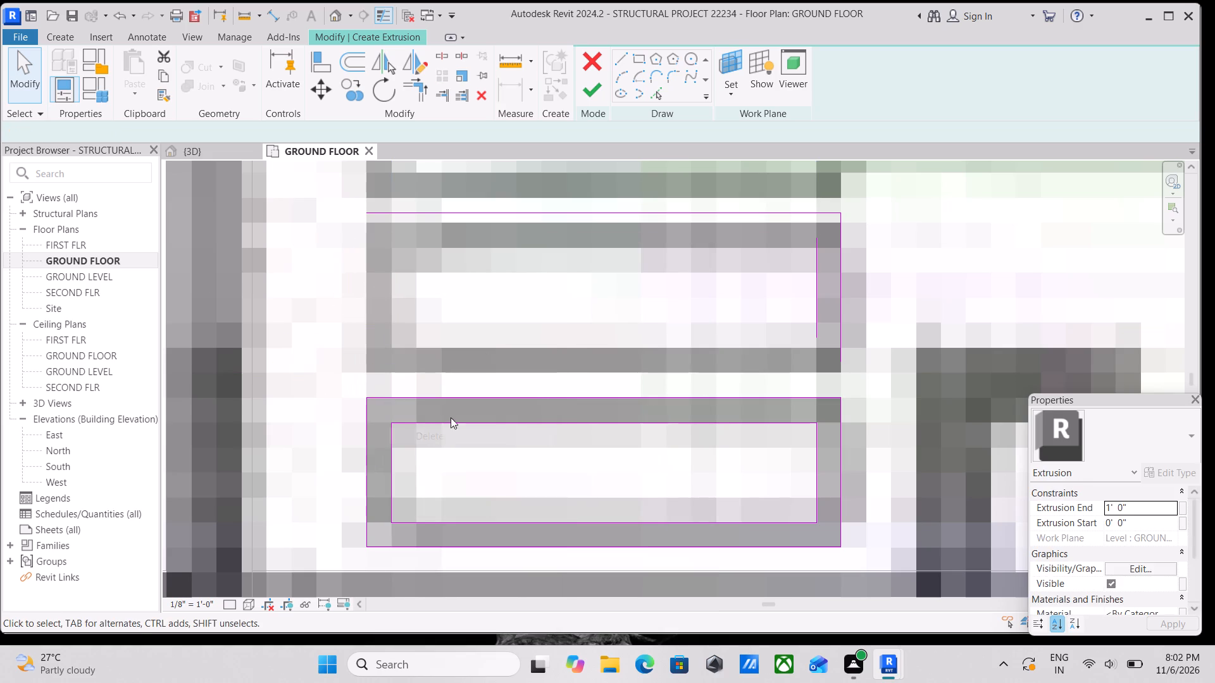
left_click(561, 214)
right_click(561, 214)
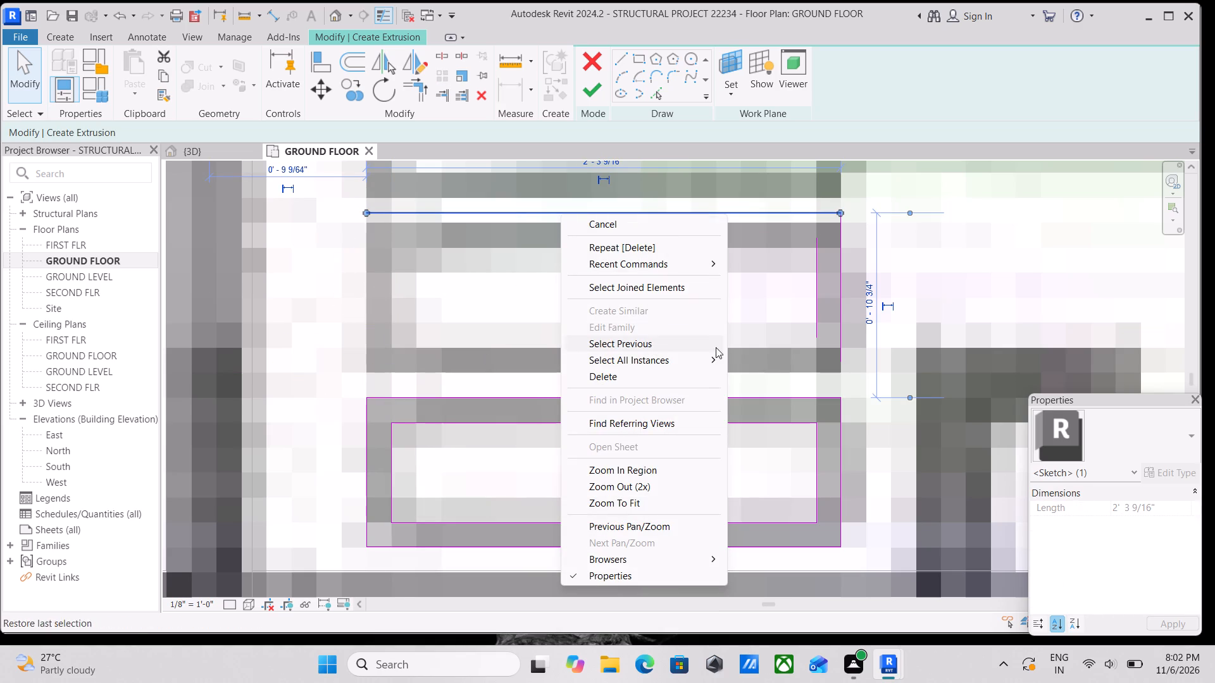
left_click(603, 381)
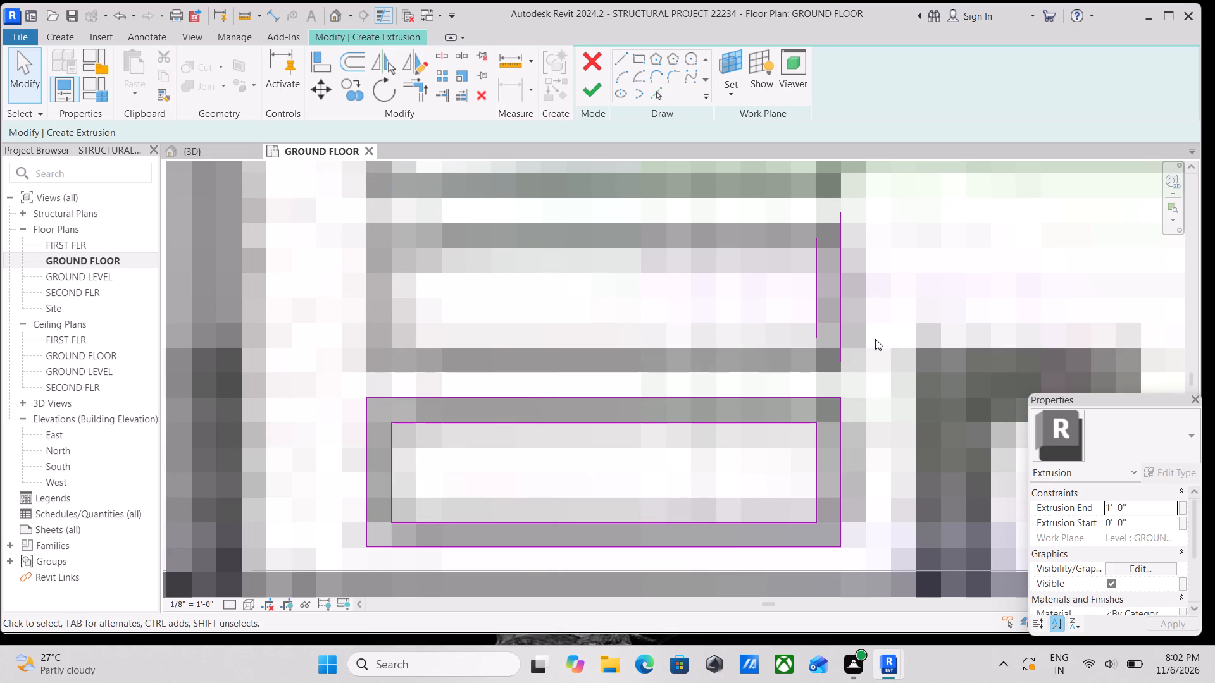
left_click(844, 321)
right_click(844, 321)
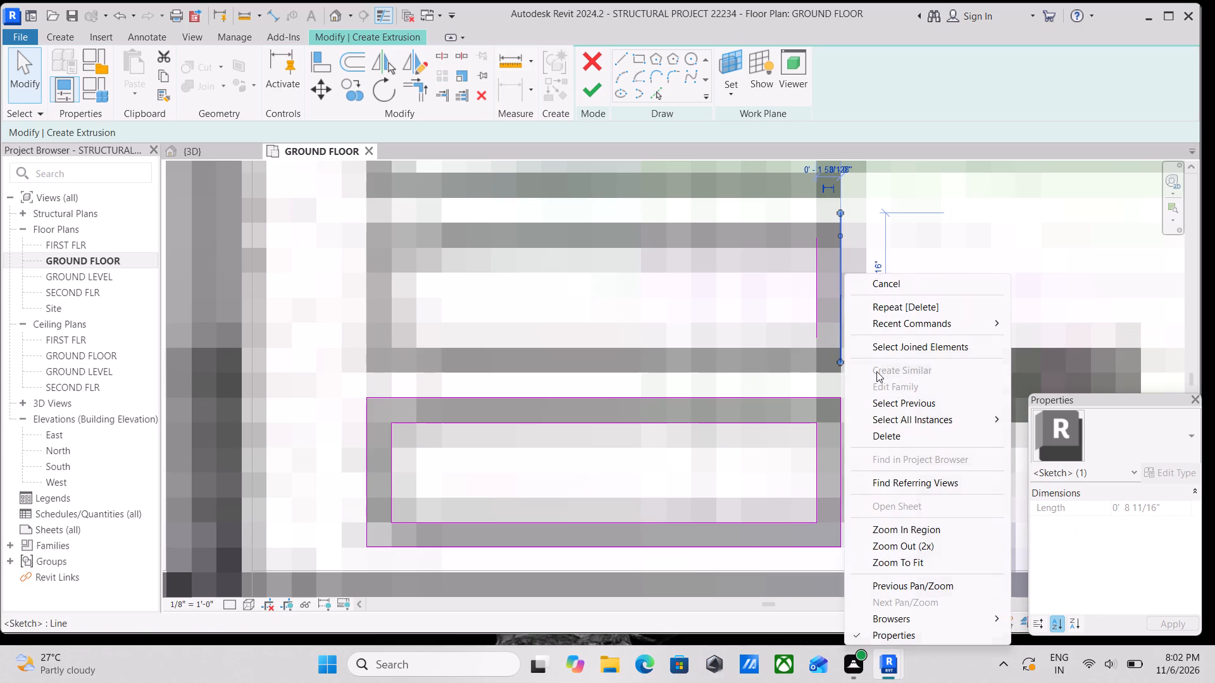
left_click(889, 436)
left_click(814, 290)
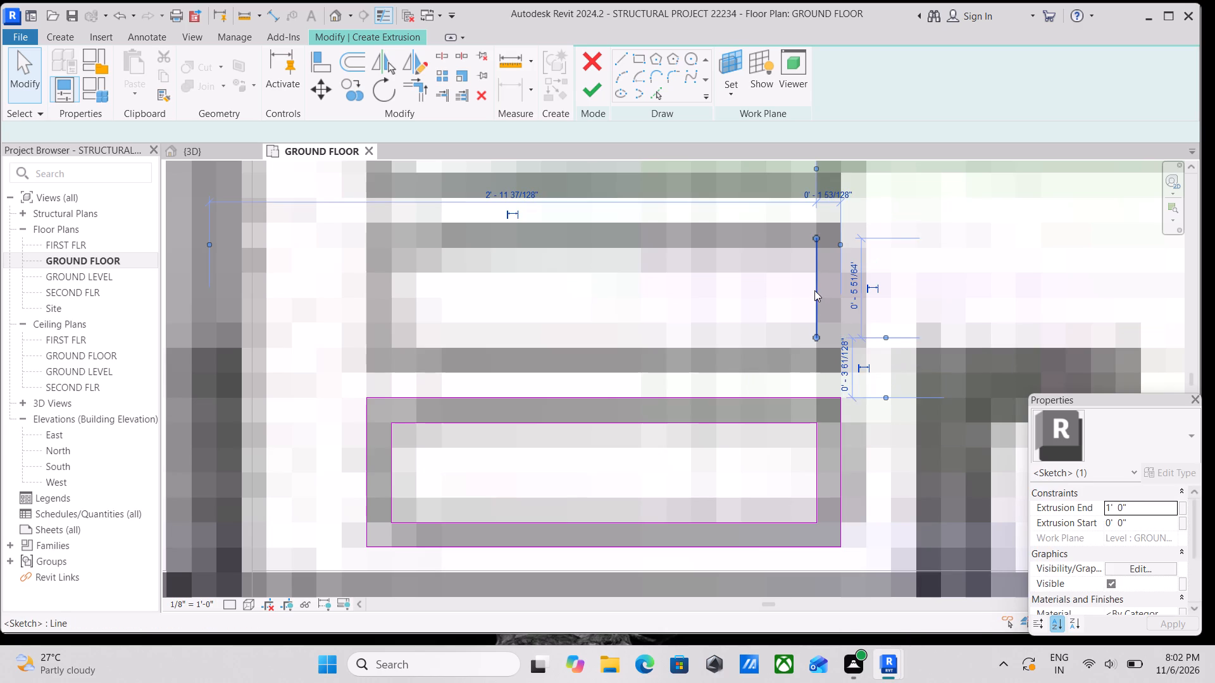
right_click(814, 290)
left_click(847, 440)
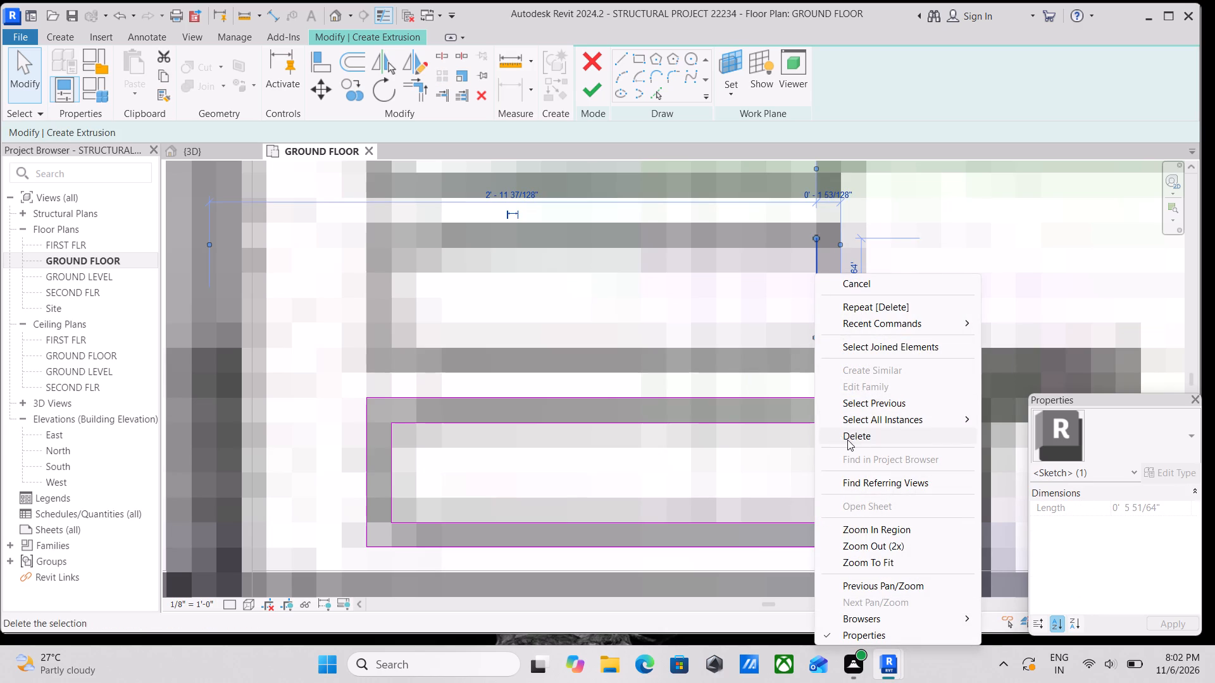
Copy the lowest slat's outer and inner rectangles straight up about 0'-11" onto the next slat outline, with multiple copies enabled.
scroll(503, 326, "down", 3)
middle_click_drag(498, 312, 511, 206)
scroll(468, 281, "up", 3)
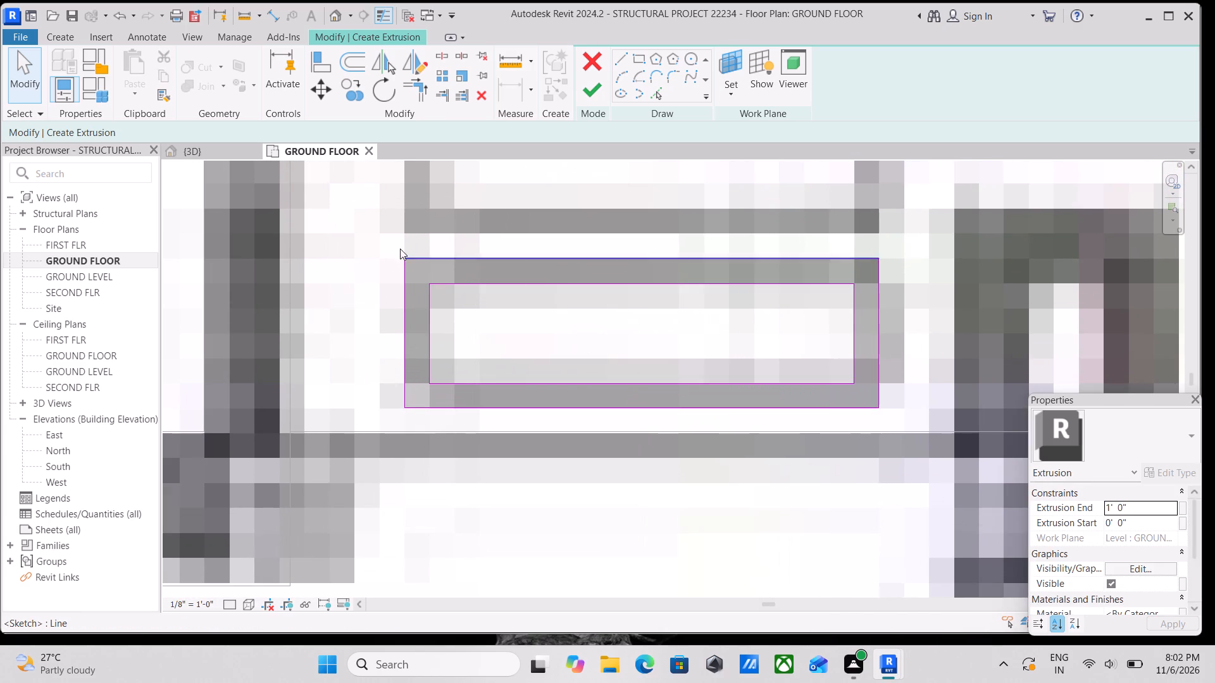
left_click_drag(377, 248, 935, 415)
scroll(749, 409, "up", 2)
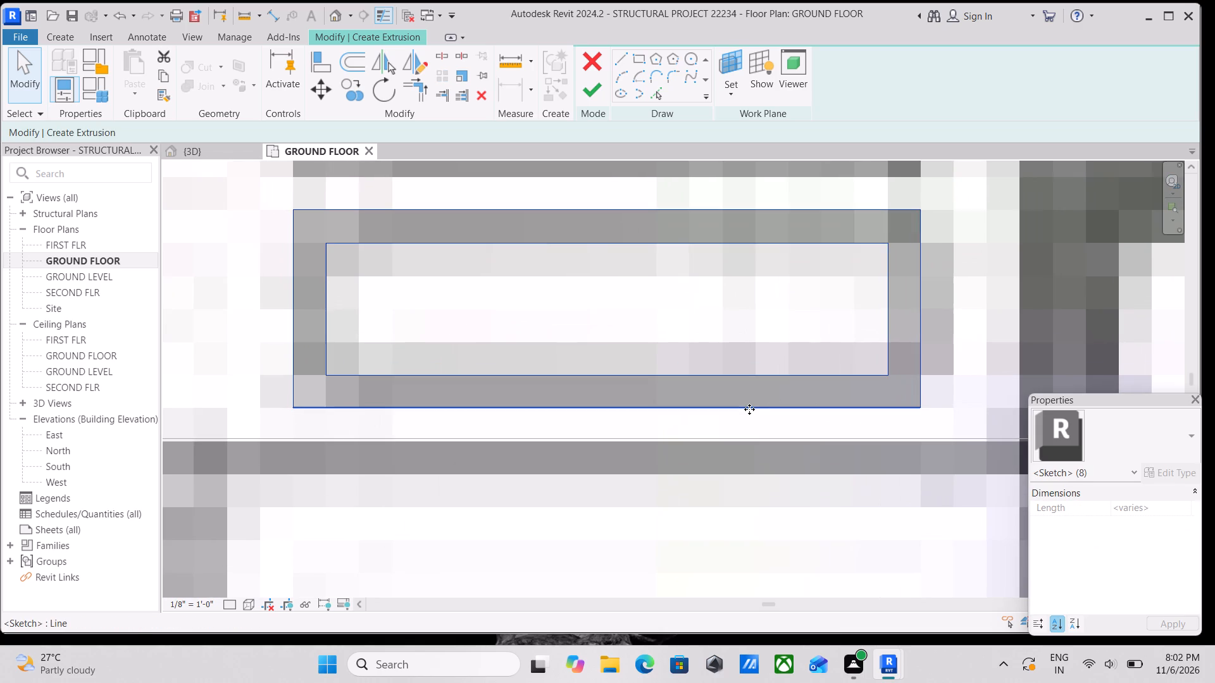
type("CO")
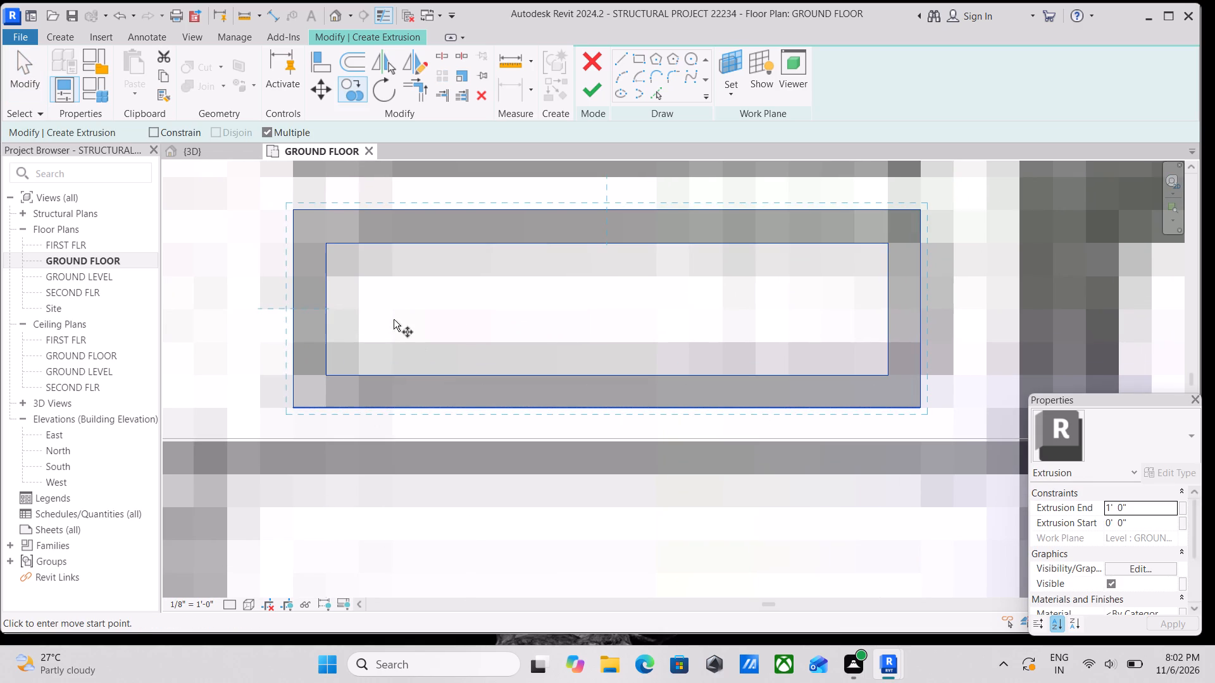
scroll(269, 323, "up", 2)
scroll(279, 311, "down", 1)
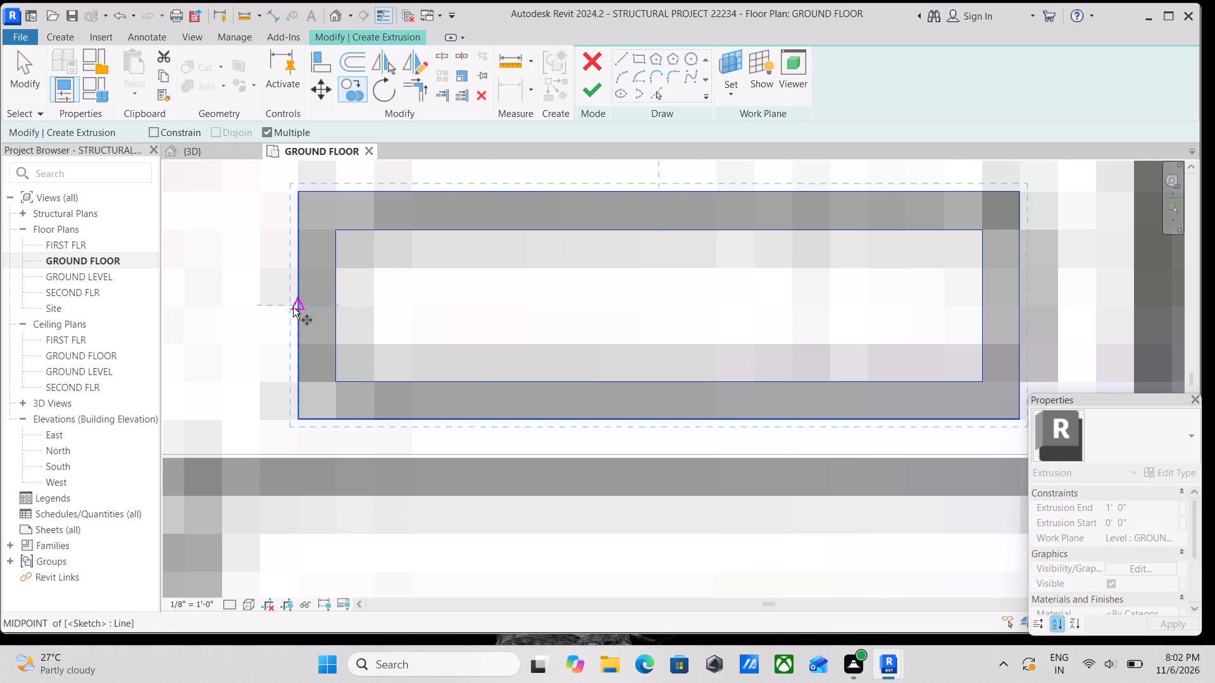
scroll(293, 307, "down", 1)
middle_click_drag(267, 304, 347, 345)
scroll(323, 335, "down", 1)
middle_click_drag(347, 345, 375, 362)
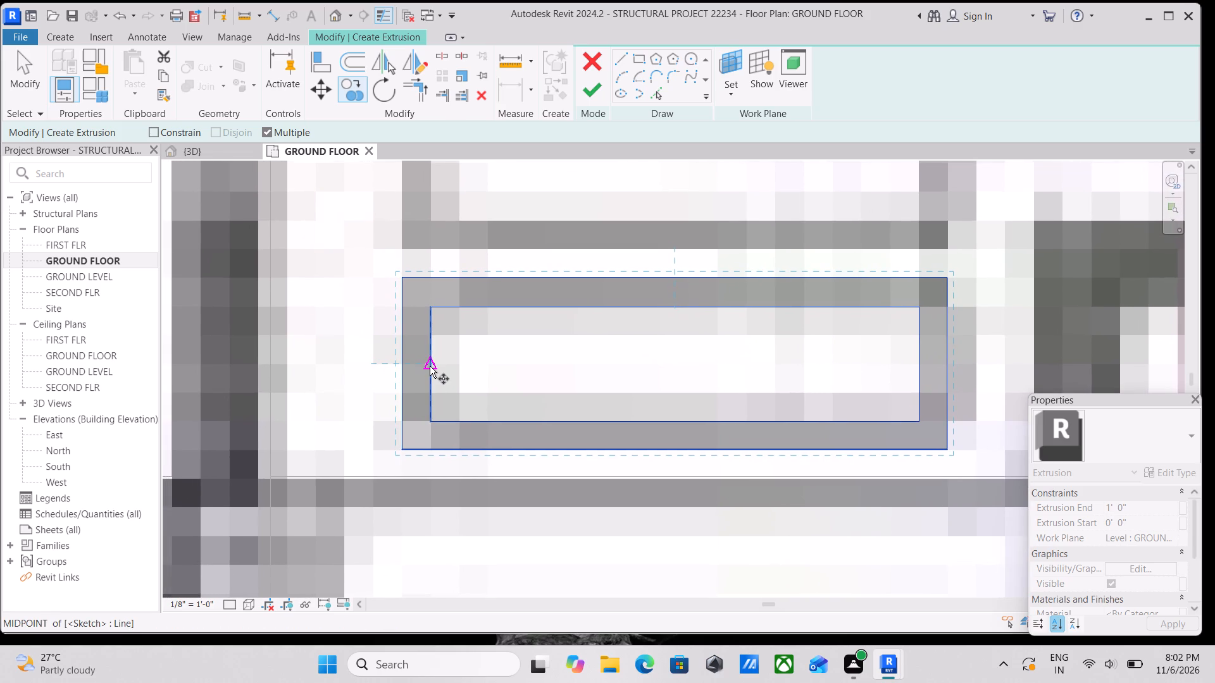
left_click(430, 366)
middle_click_drag(427, 343, 433, 441)
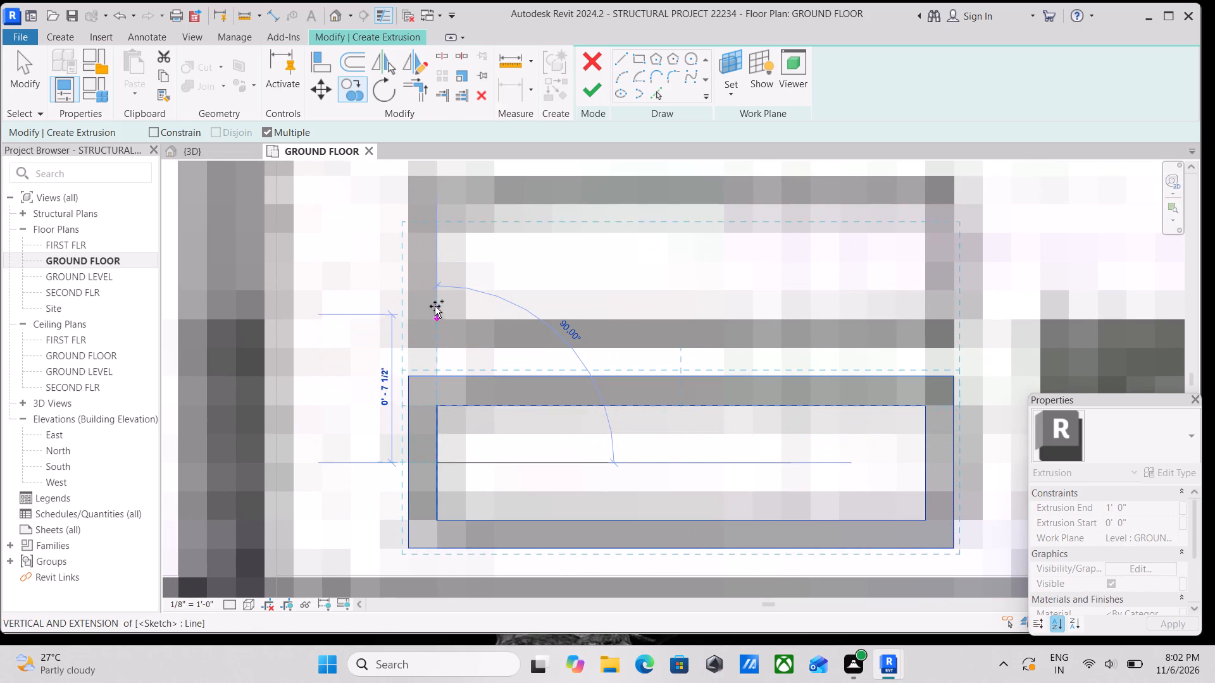
middle_click_drag(433, 276, 430, 305)
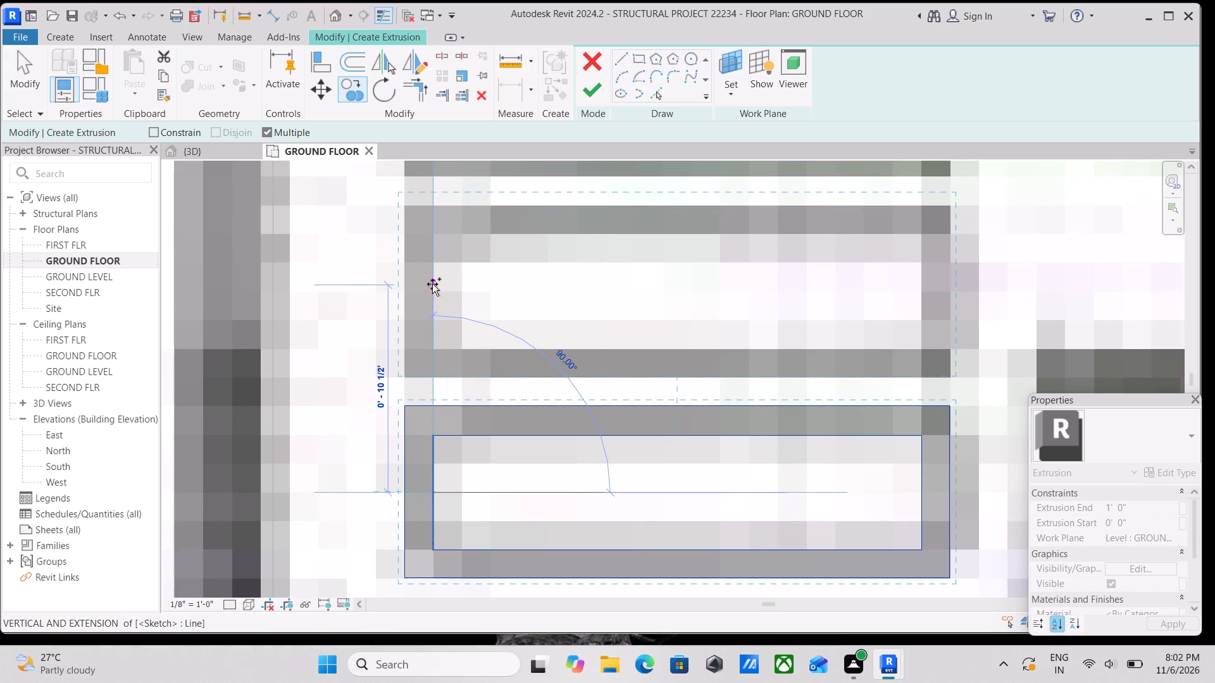
left_click(432, 274)
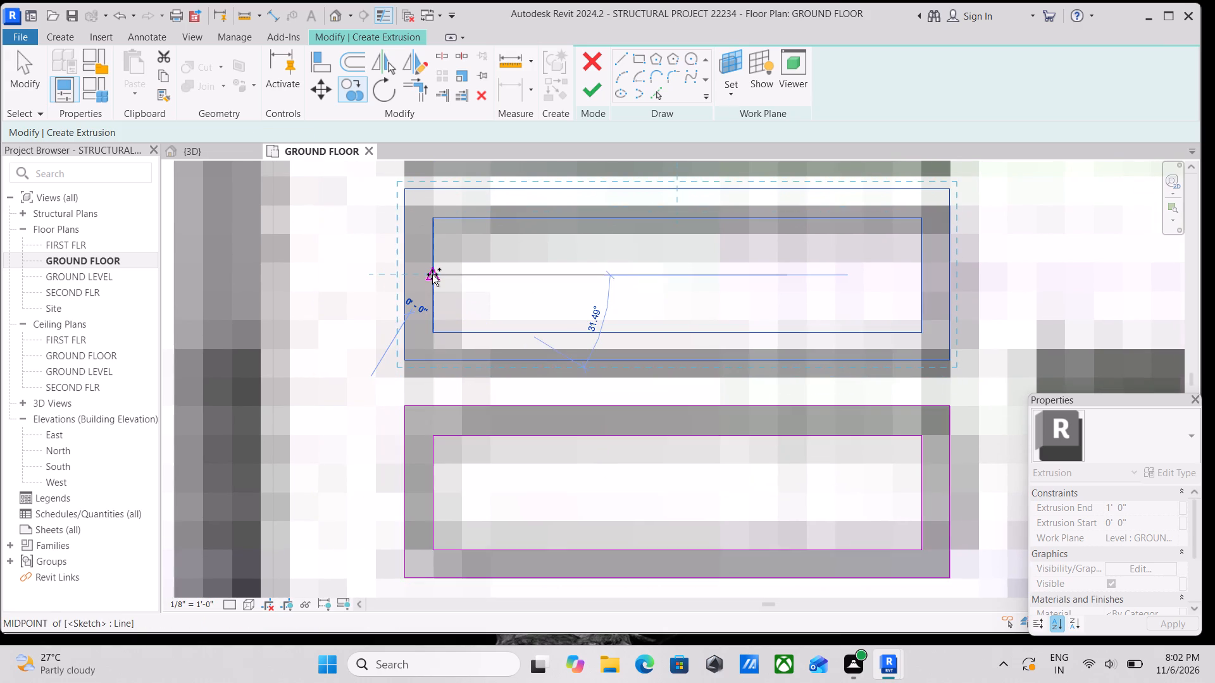
Place three more copies of the slat frame straight up the strip, each about 0'-11" above the previous one.
middle_click_drag(432, 274, 444, 449)
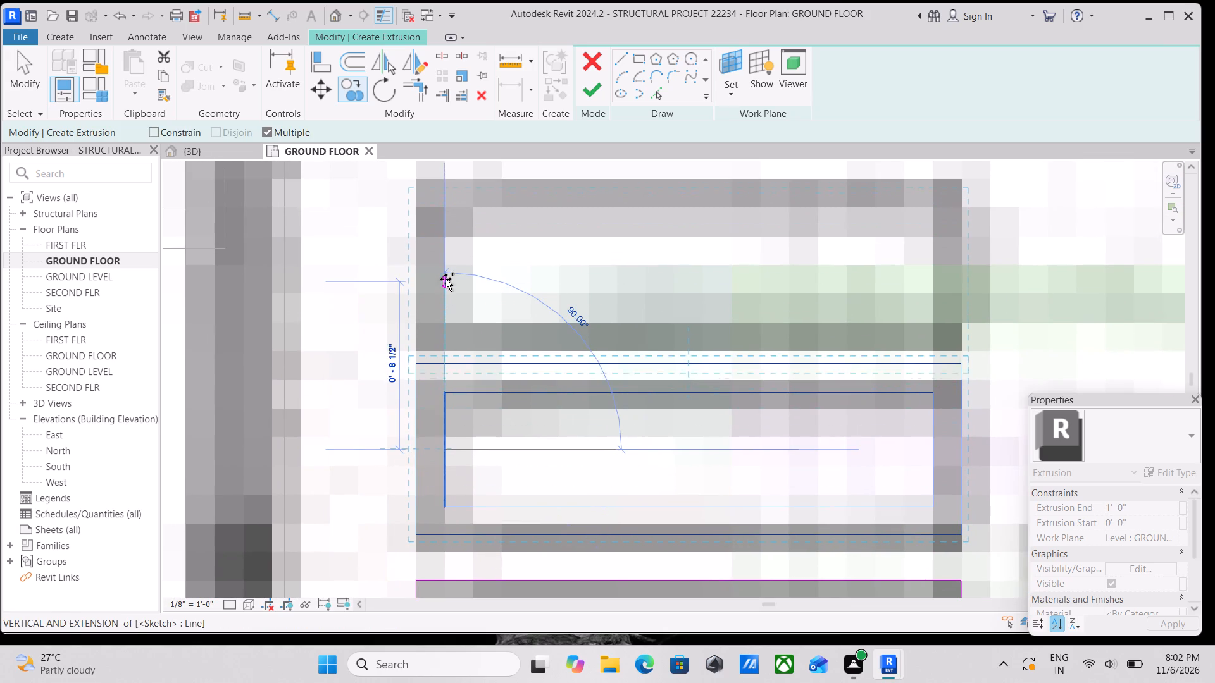
middle_click_drag(445, 276, 452, 350)
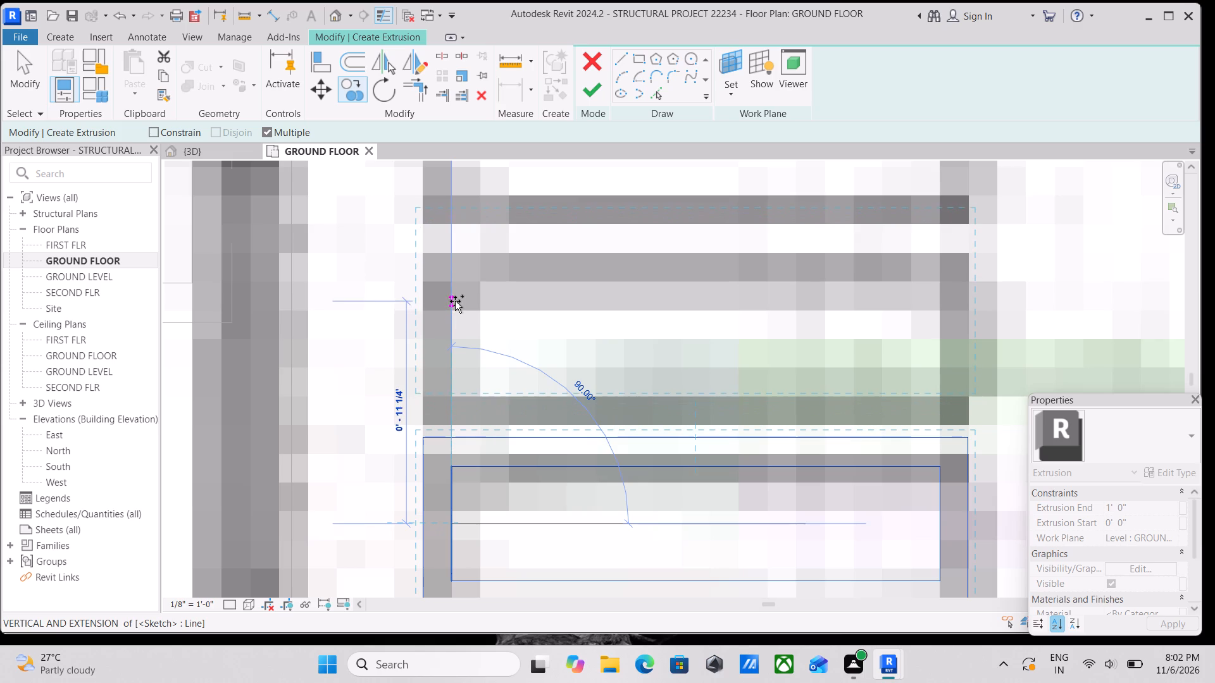
left_click(456, 305)
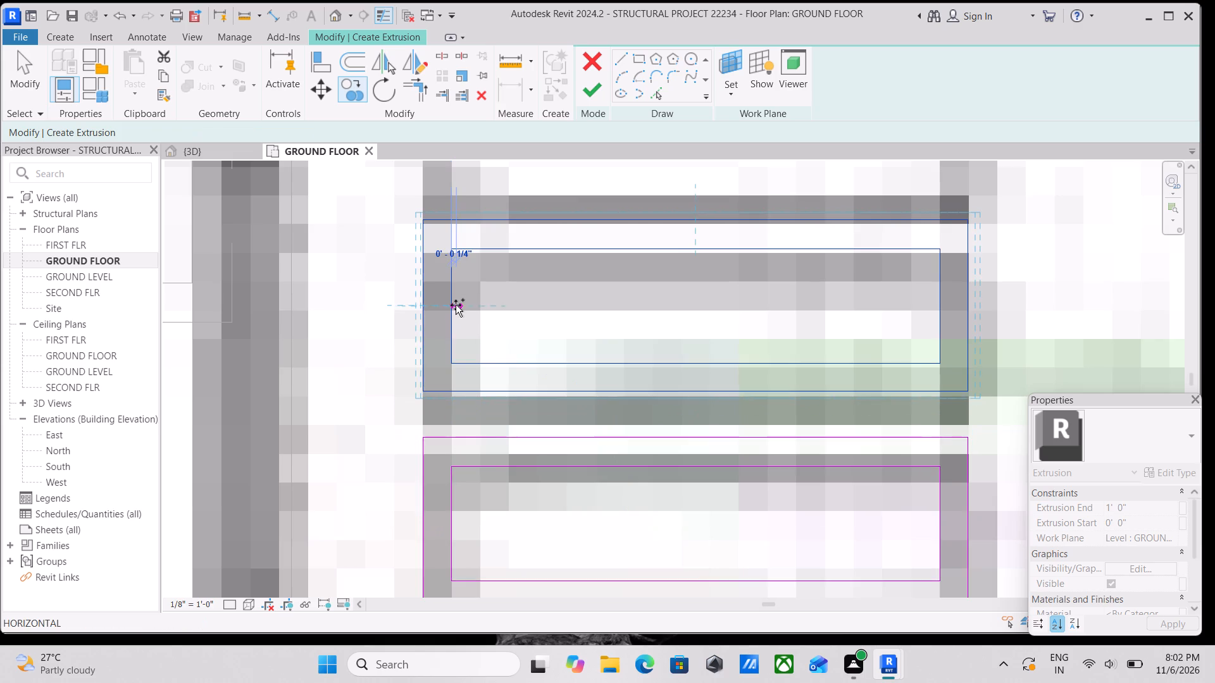
middle_click_drag(456, 305, 477, 460)
middle_click_drag(482, 324, 480, 371)
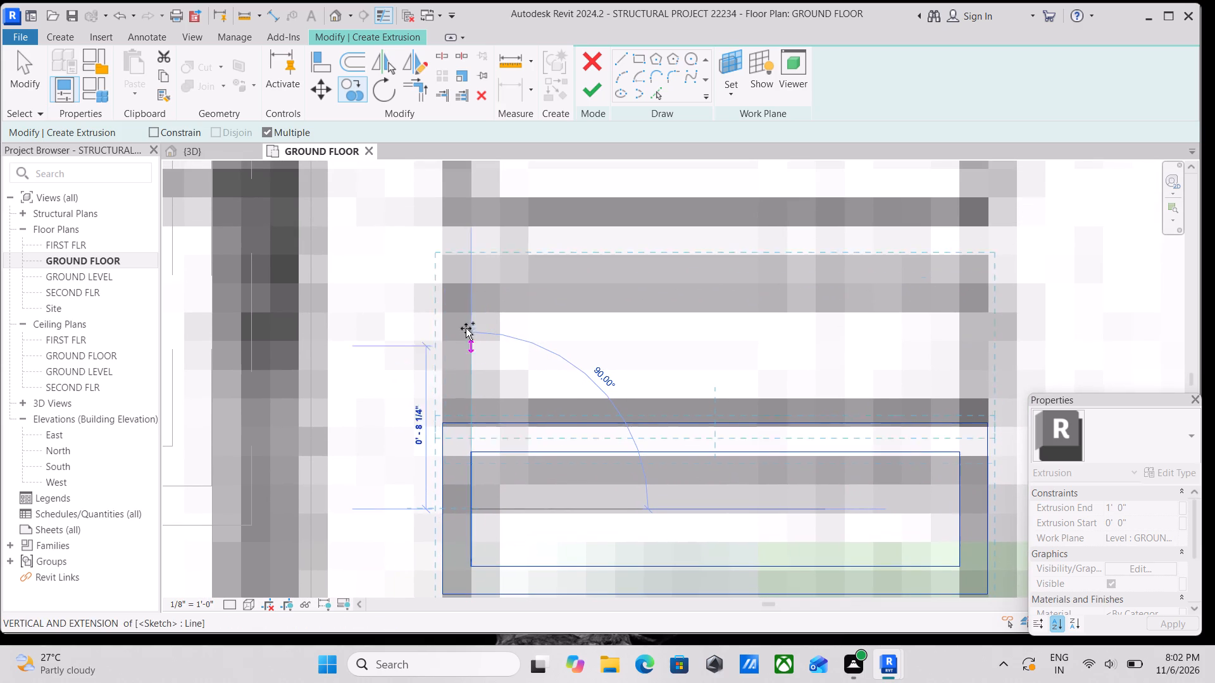
middle_click(463, 293)
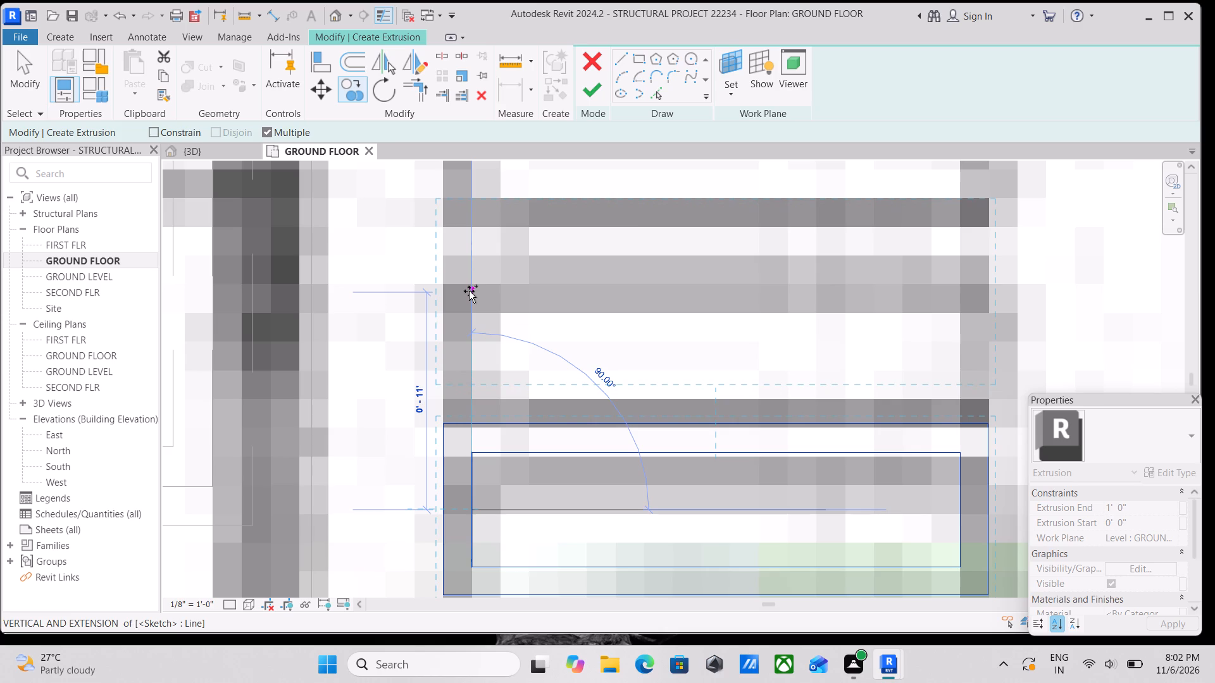
left_click(469, 291)
scroll(469, 291, "down", 1)
middle_click_drag(469, 291, 474, 450)
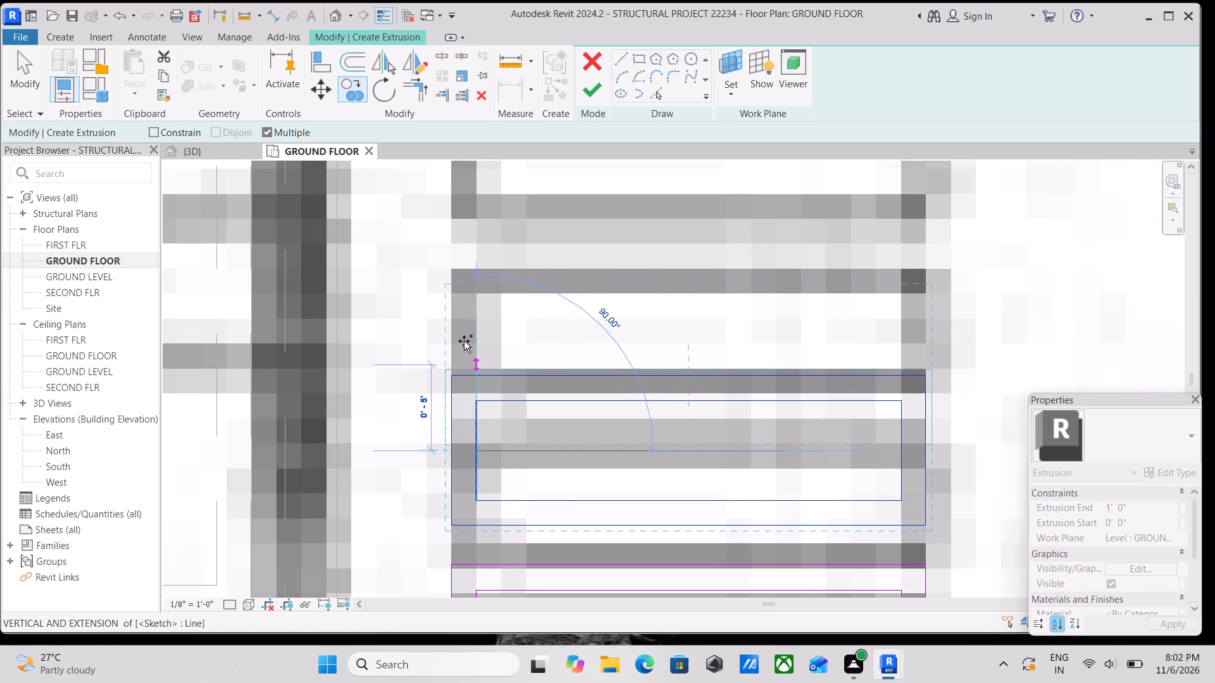
middle_click_drag(471, 324, 471, 375)
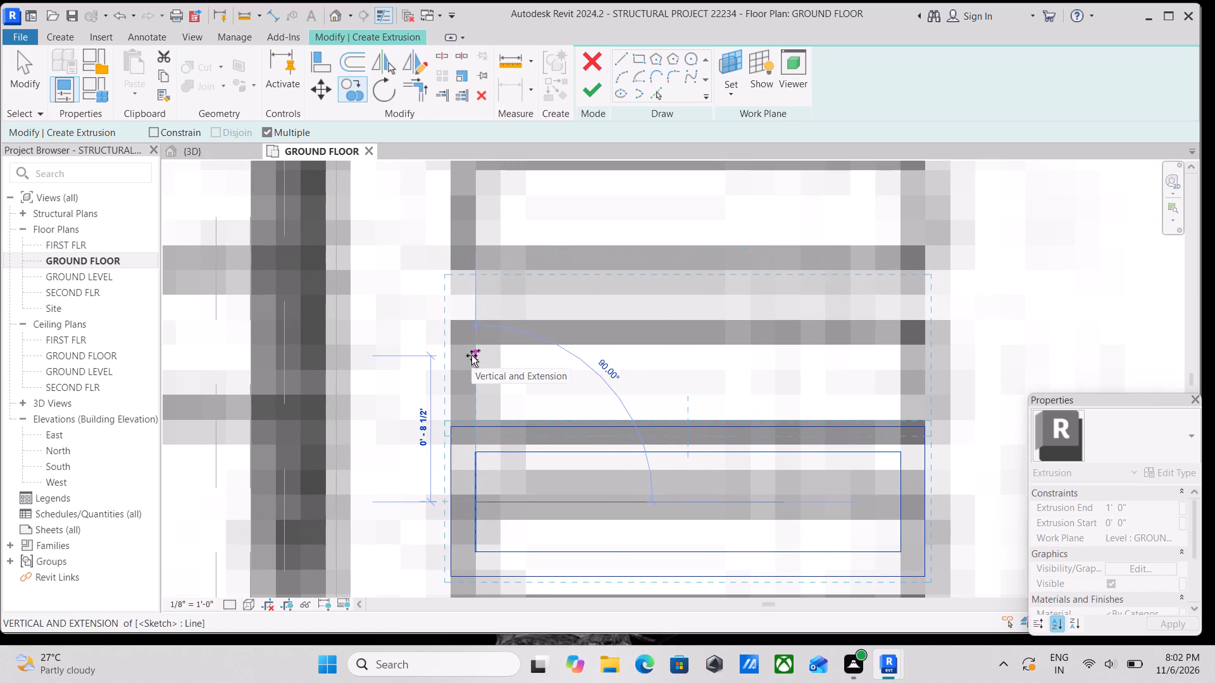
left_click(471, 312)
Continue the multiple copy with three further slat frames vertically above, spaced about 0'-11" apart.
scroll(471, 312, "down", 2)
middle_click_drag(471, 312, 480, 486)
scroll(480, 486, "down", 1)
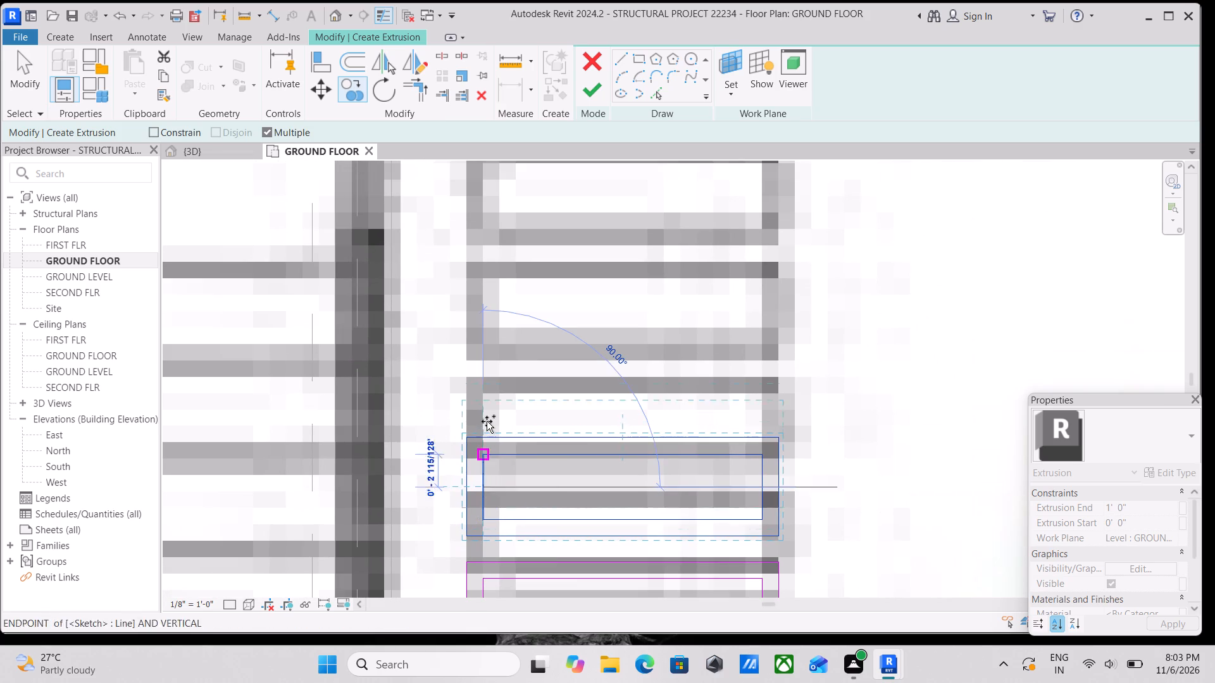
left_click(483, 360)
scroll(483, 360, "down", 1)
middle_click_drag(483, 360, 493, 548)
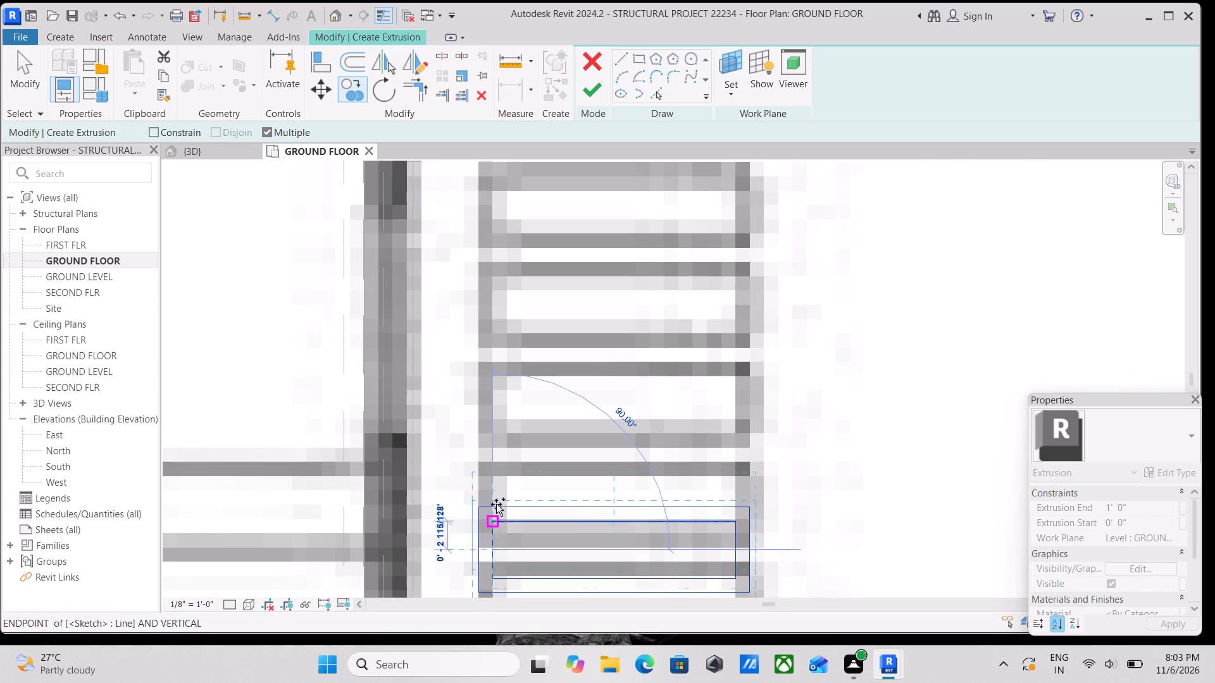
left_click(492, 441)
middle_click_drag(492, 441, 500, 529)
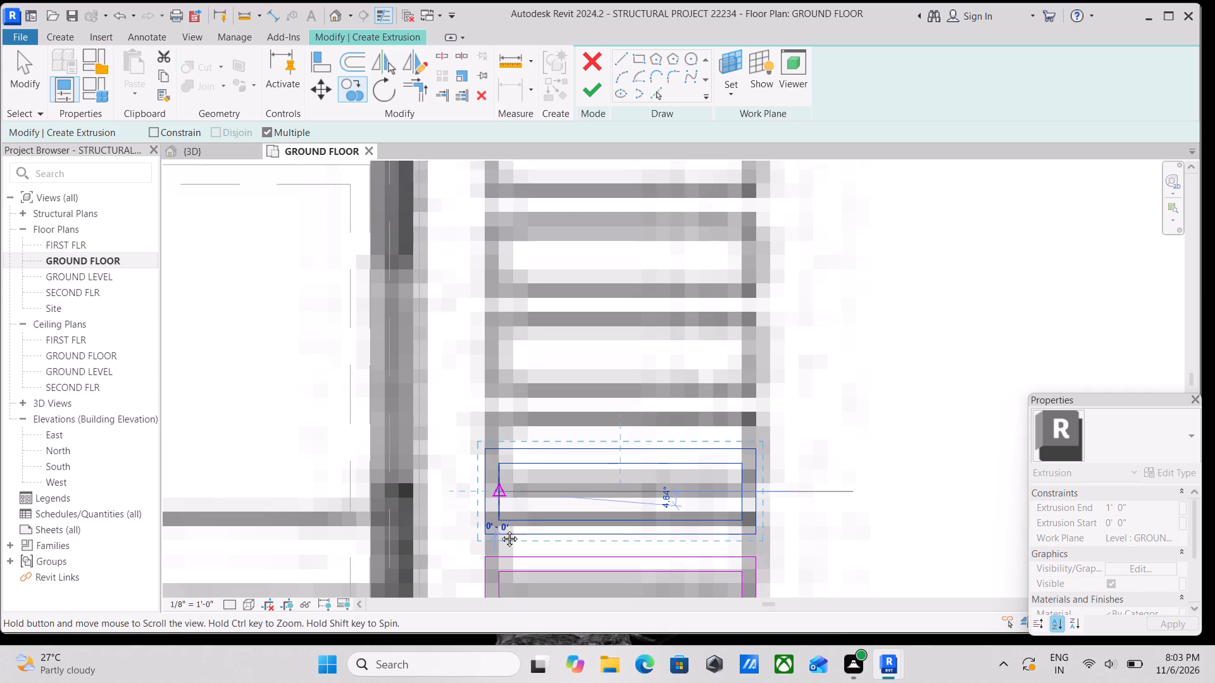
middle_click_drag(500, 529, 501, 536)
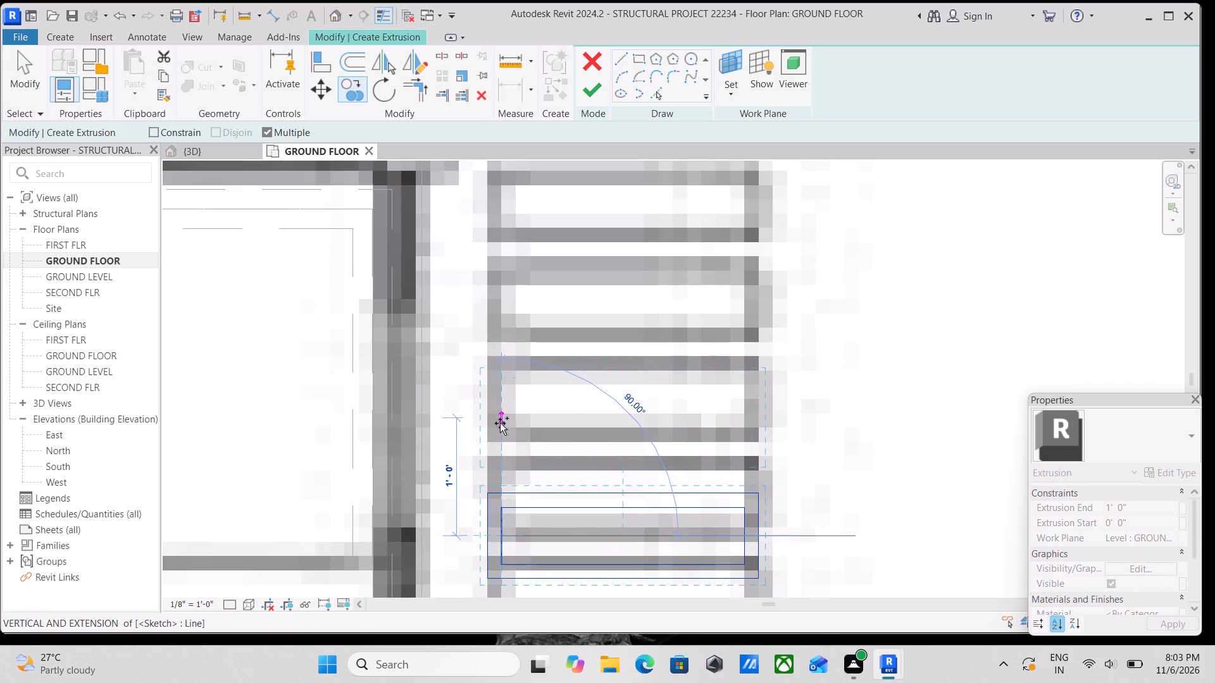
left_click(500, 428)
Add four more slat frame copies up the strip beside the wall corner, each about 0'-11" above the last.
middle_click_drag(500, 428, 504, 496)
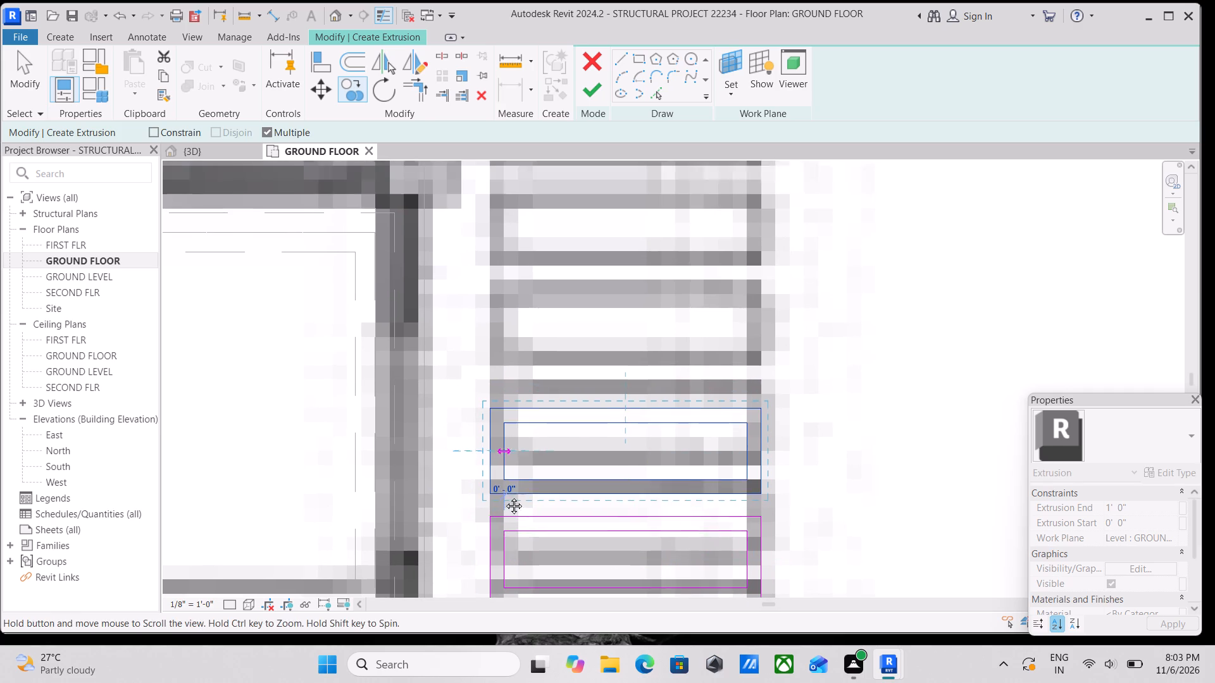
middle_click_drag(504, 496, 506, 519)
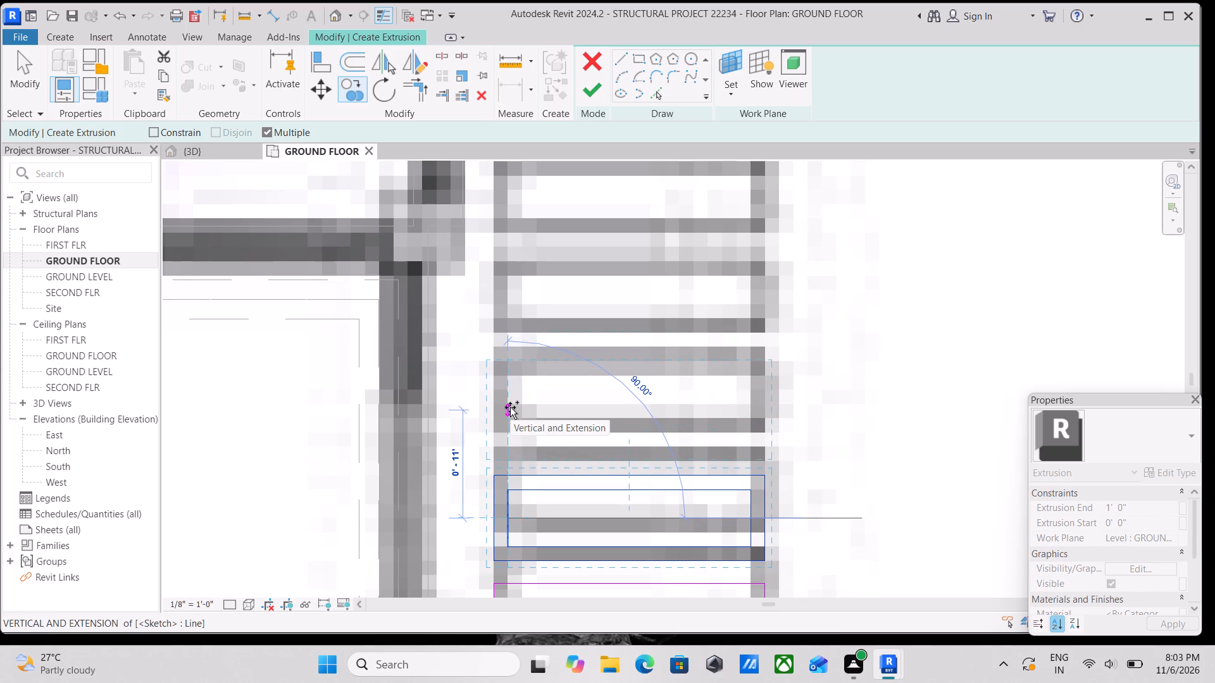
left_click(510, 407)
middle_click_drag(510, 407, 519, 520)
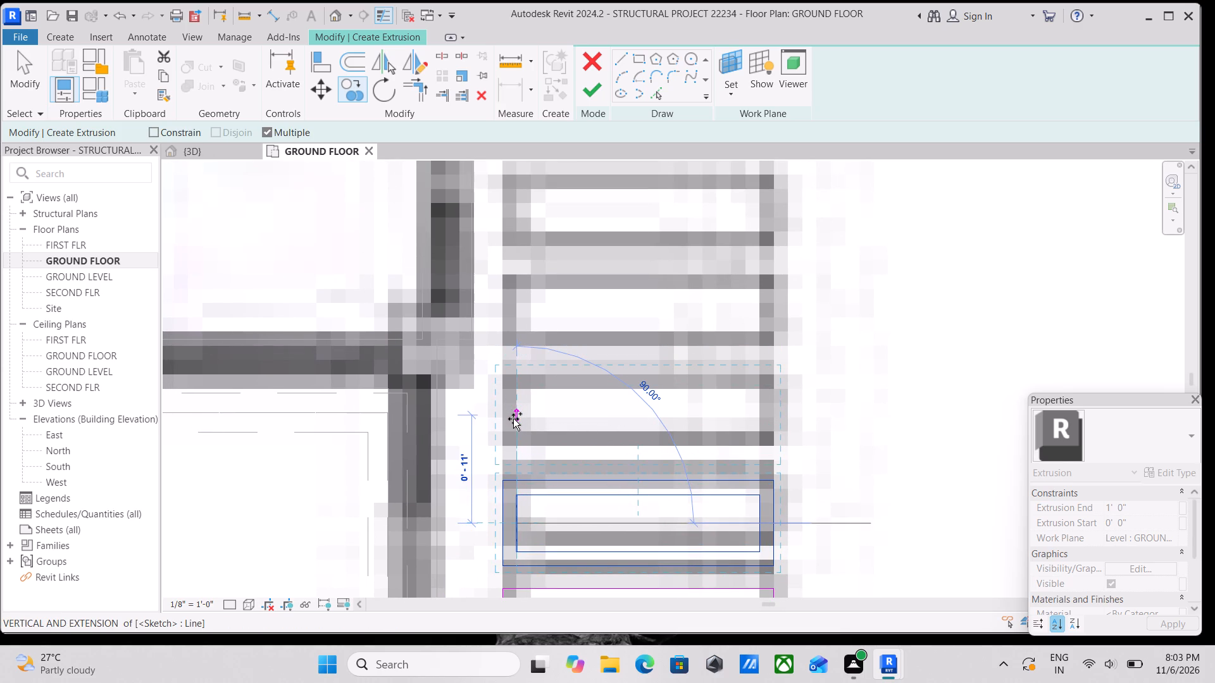
left_click(513, 419)
middle_click_drag(513, 419, 520, 515)
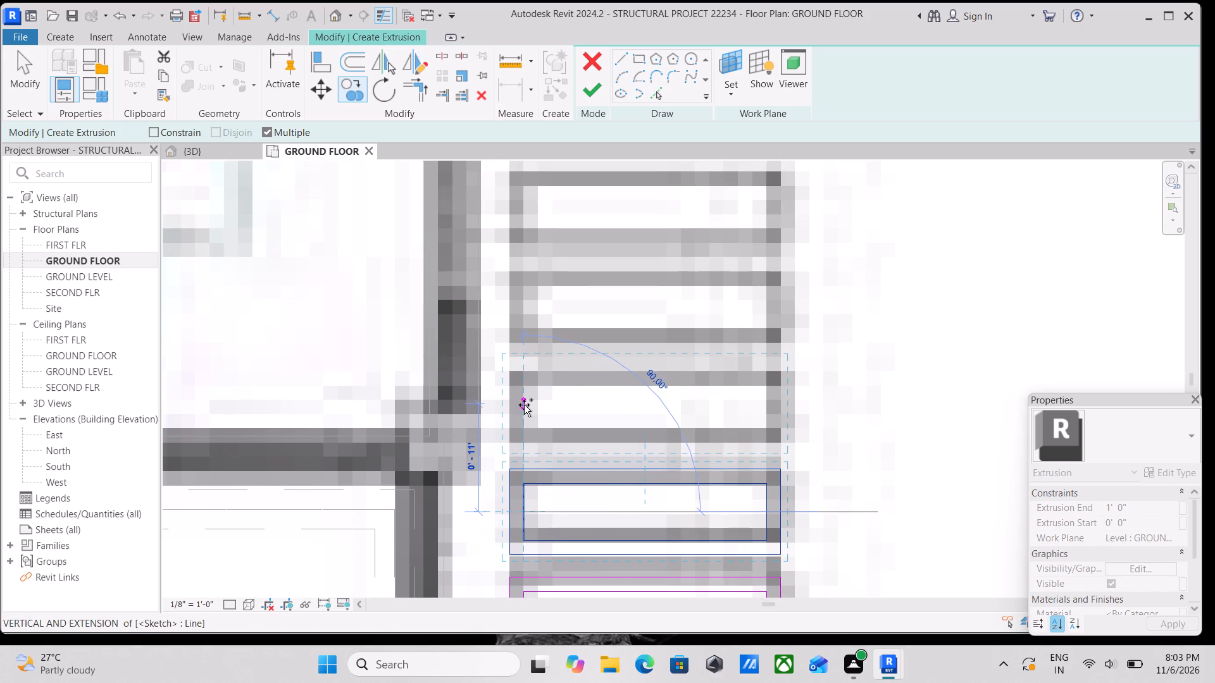
left_click(524, 405)
middle_click_drag(524, 405, 529, 494)
scroll(529, 494, "up", 1)
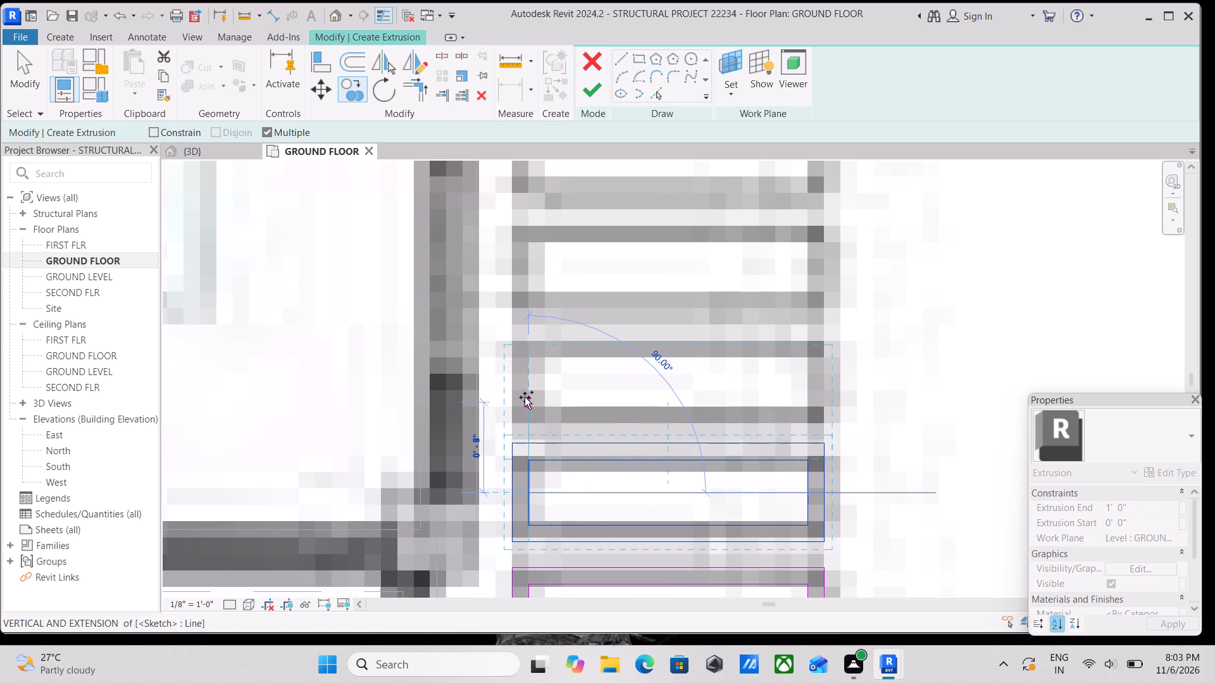
middle_click_drag(526, 376, 532, 434)
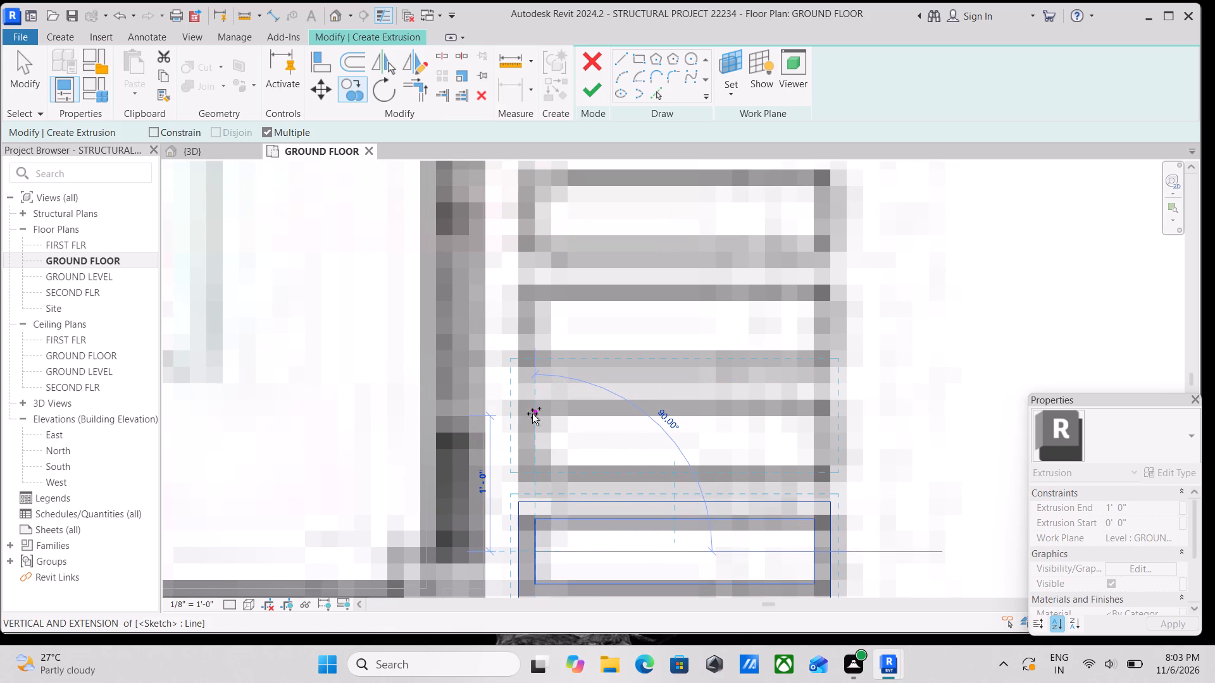
left_click(533, 427)
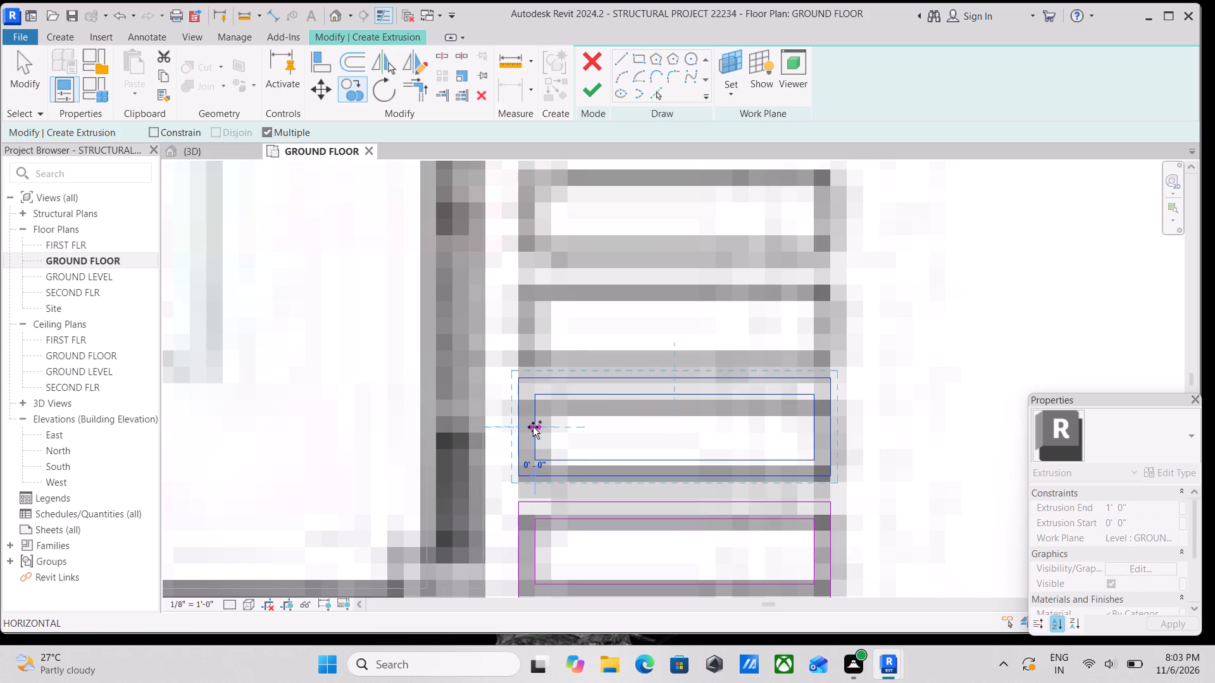
Place two more slat frame copies vertically in line with the others at about 0'-11" spacing.
scroll(533, 427, "down", 12)
middle_click_drag(533, 427, 539, 452)
scroll(539, 452, "up", 8)
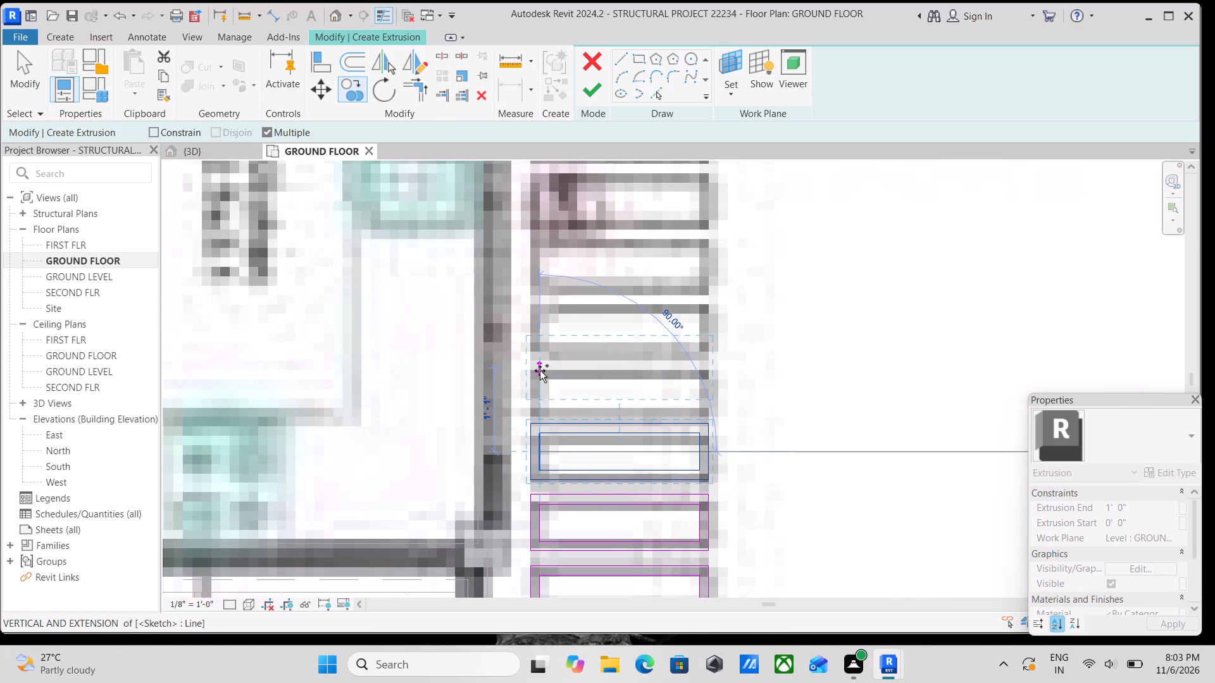
scroll(540, 387, "up", 3)
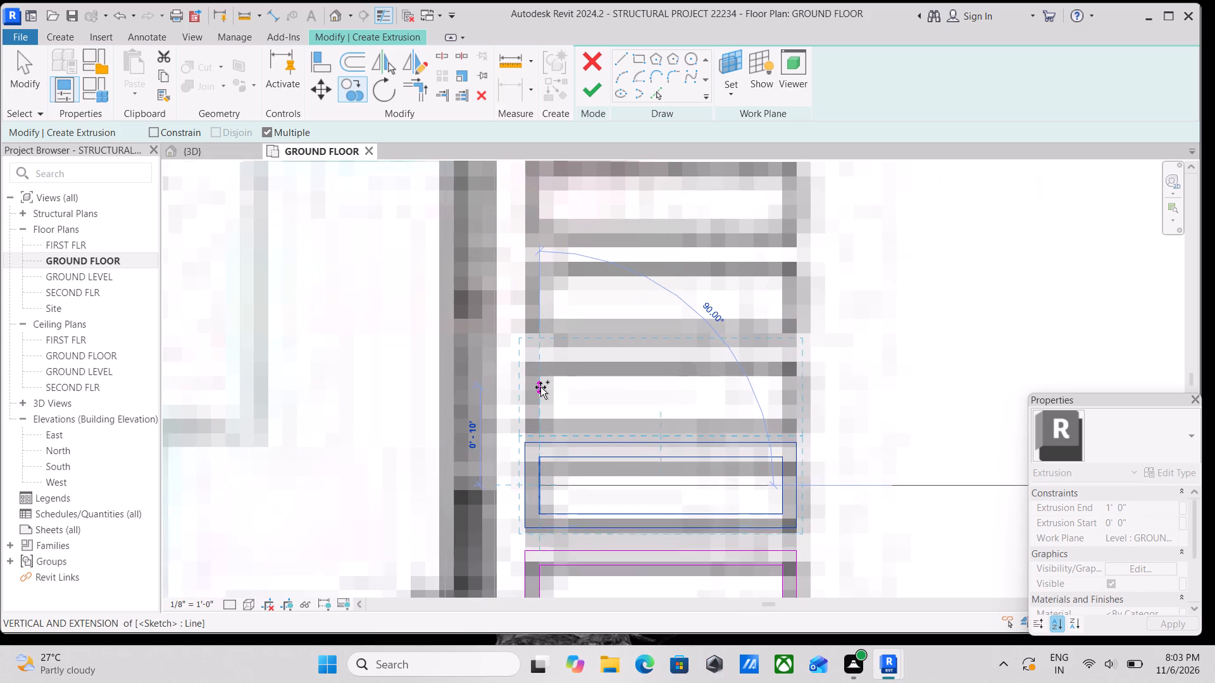
scroll(540, 387, "up", 2)
left_click(540, 376)
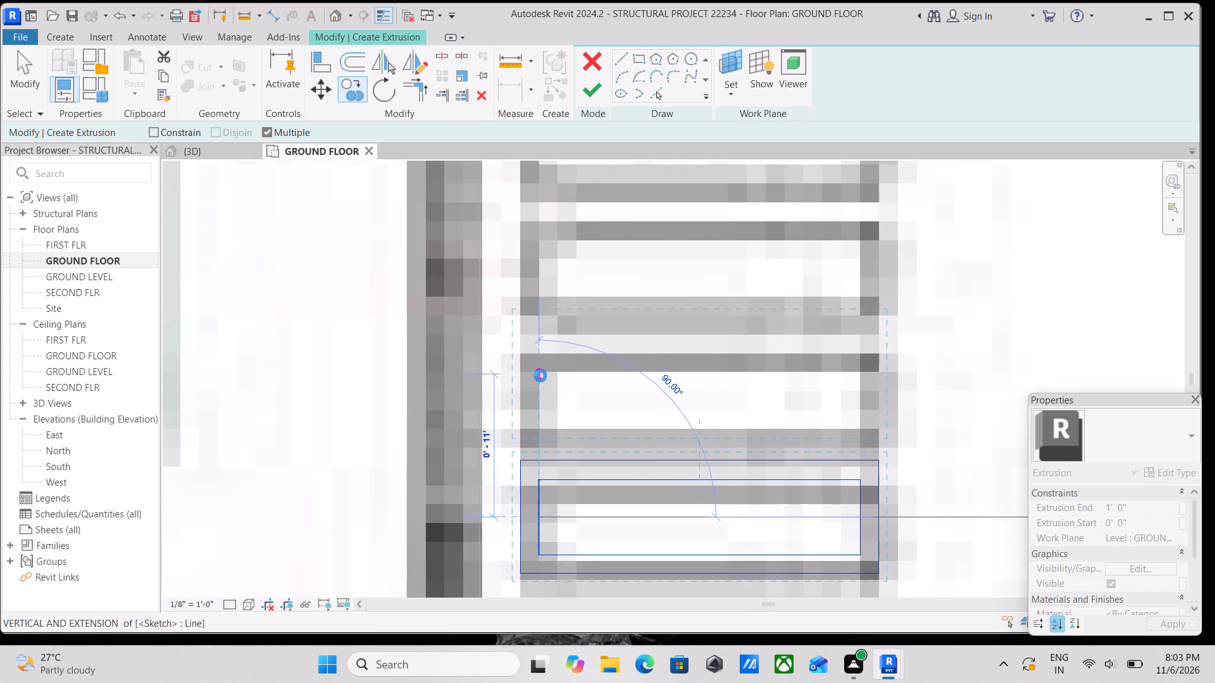
scroll(541, 374, "down", 2)
middle_click_drag(541, 374, 542, 505)
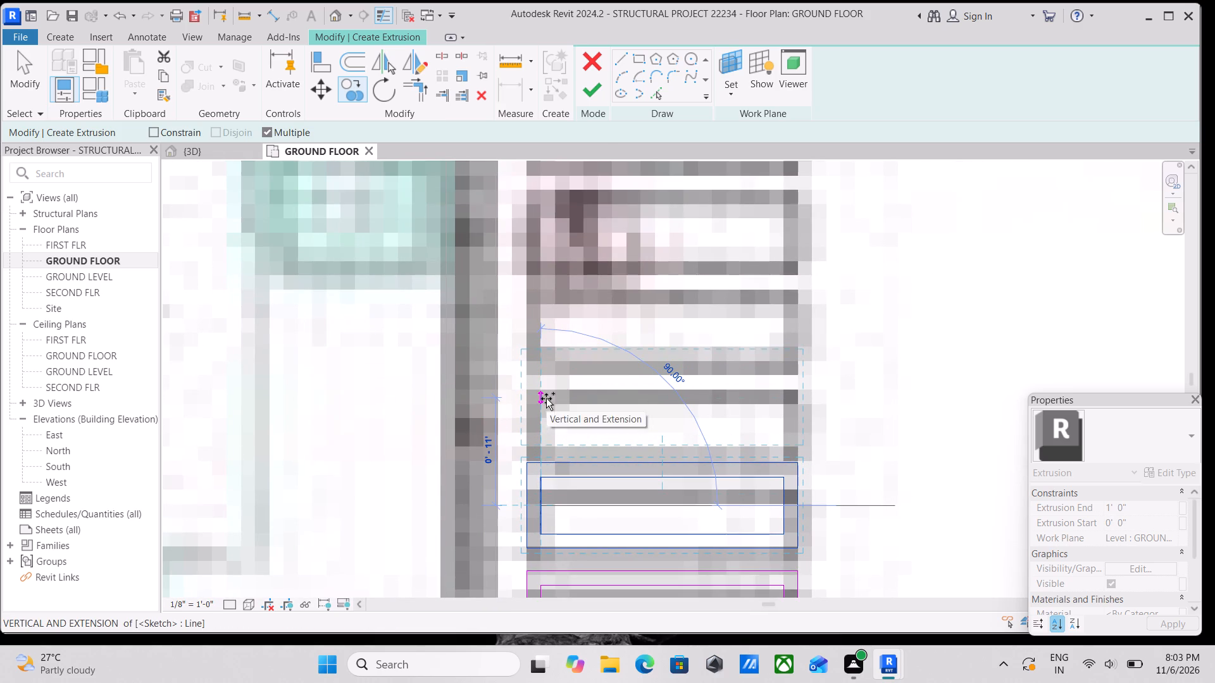
left_click(546, 398)
Place three more slat frame copies vertically up the strip, each about 0'-11" above the previous one.
scroll(546, 398, "down", 1)
middle_click_drag(546, 398, 549, 458)
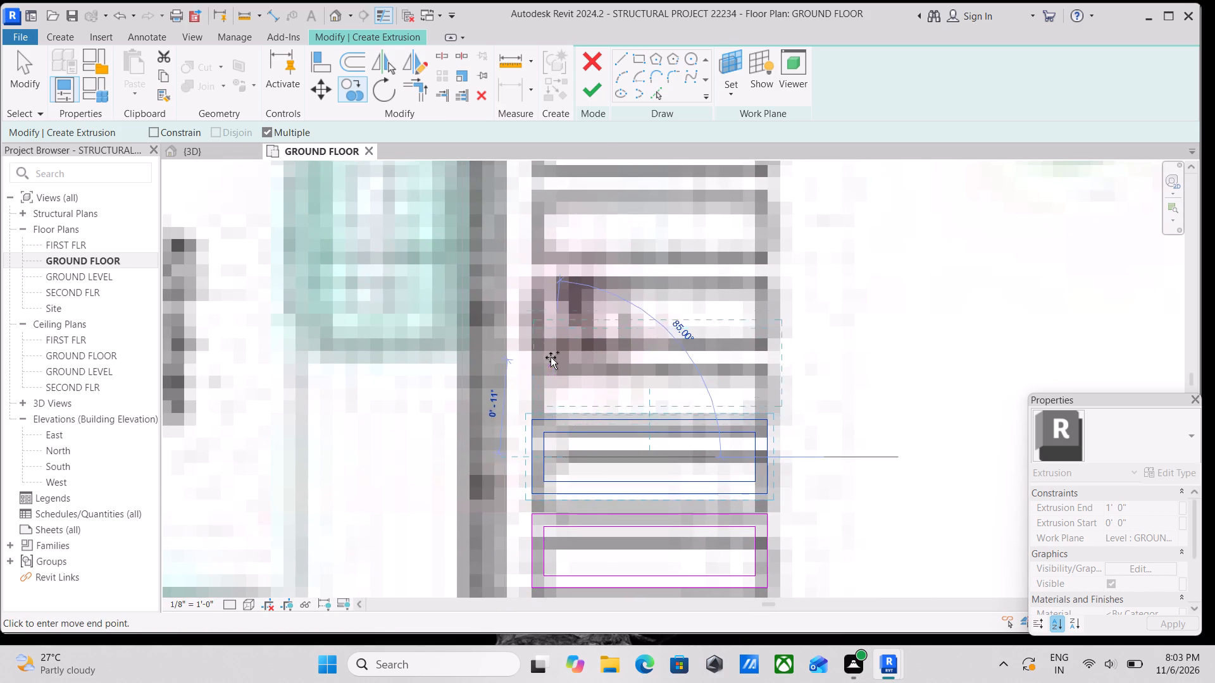
middle_click_drag(551, 357, 551, 429)
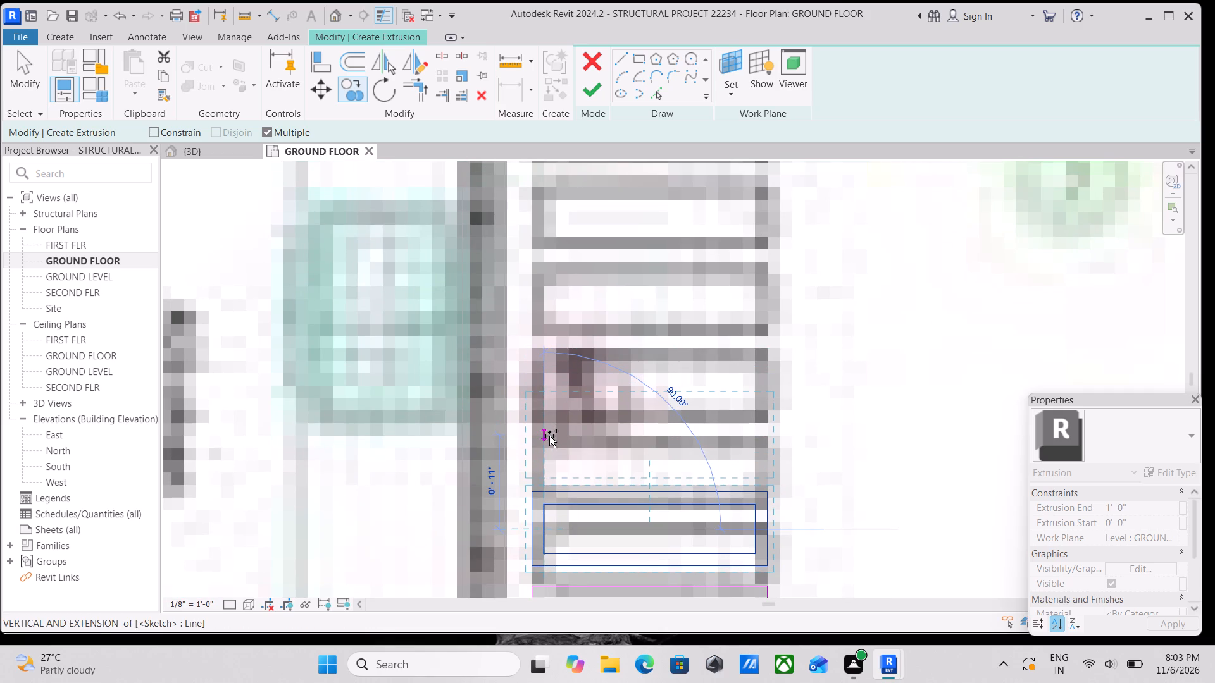
left_click(549, 436)
middle_click_drag(549, 436, 538, 518)
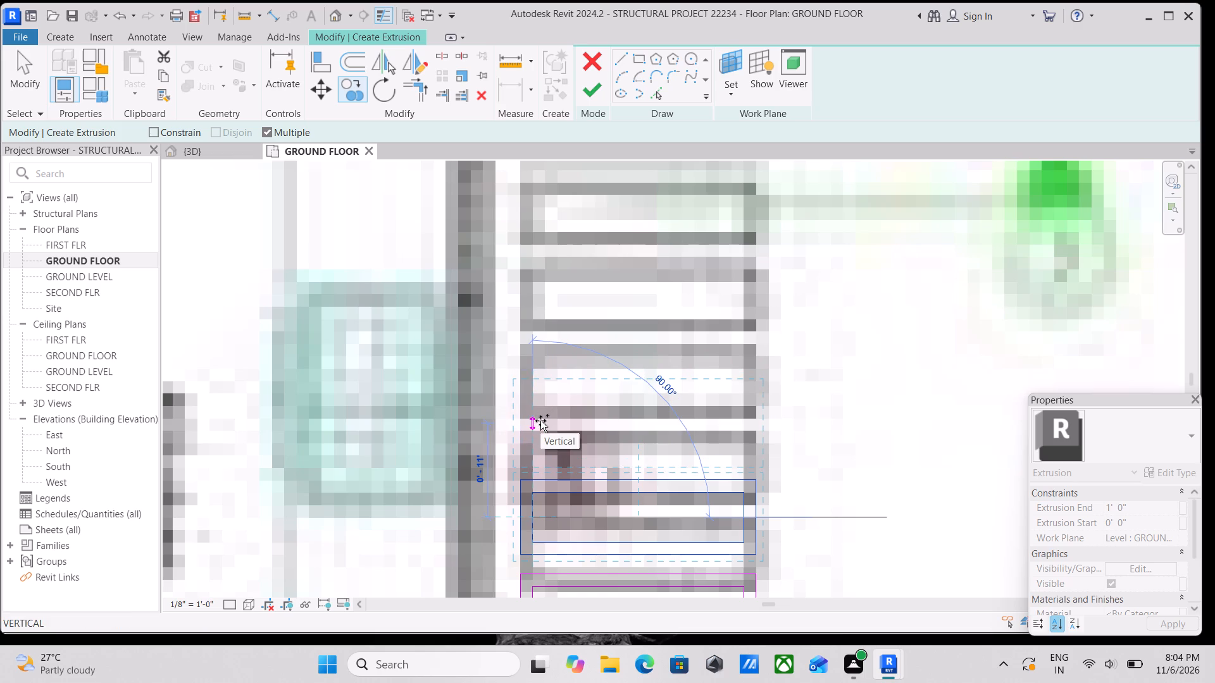
left_click(540, 421)
middle_click_drag(540, 421, 544, 488)
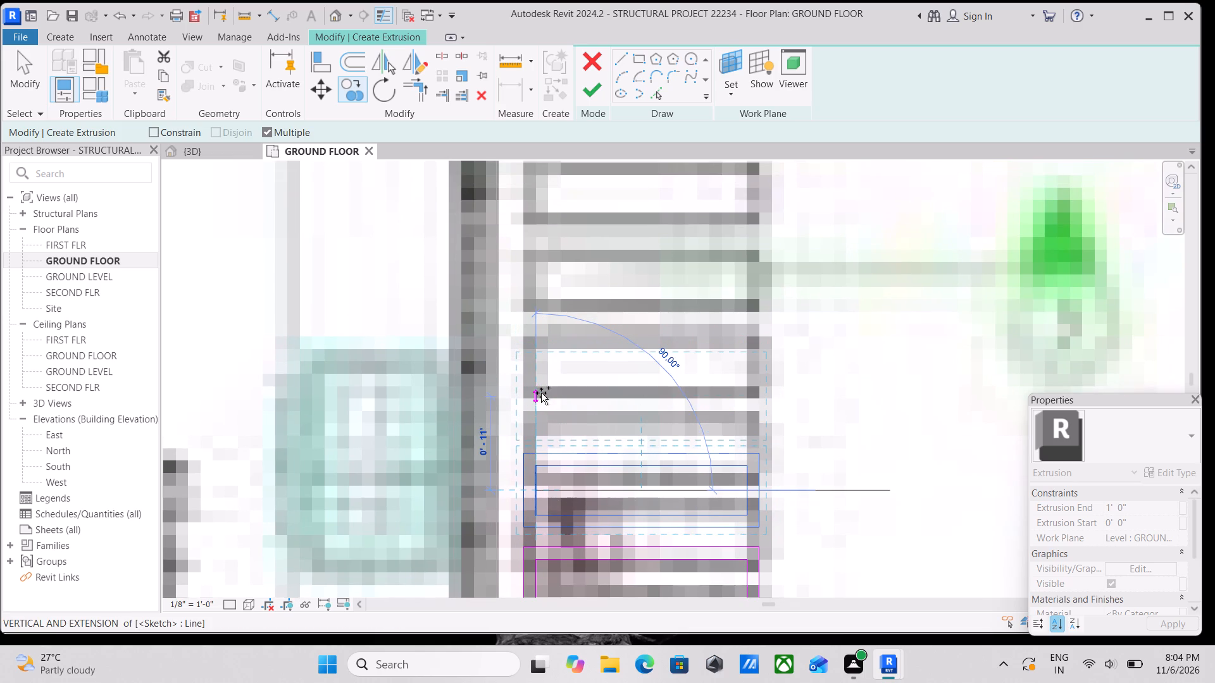
left_click(541, 395)
Add two further slat frame copies straight up toward the wall corner, spaced about 0'-11" apart.
middle_click_drag(541, 395, 545, 473)
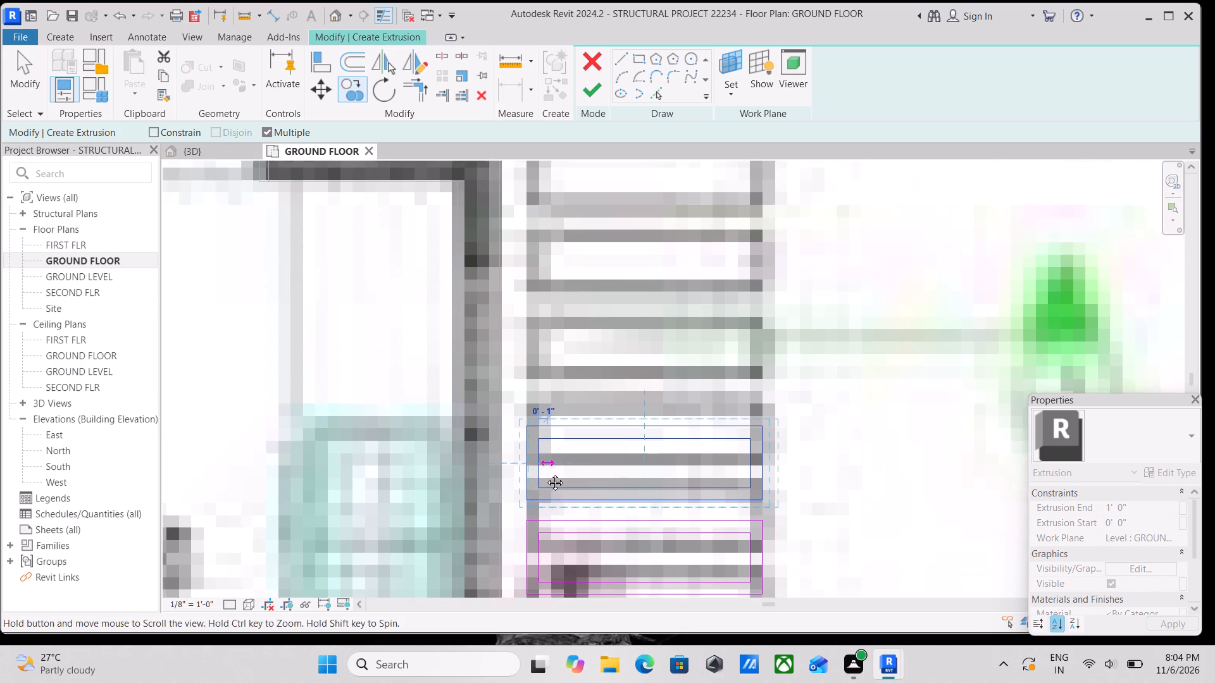
middle_click_drag(545, 473, 545, 475)
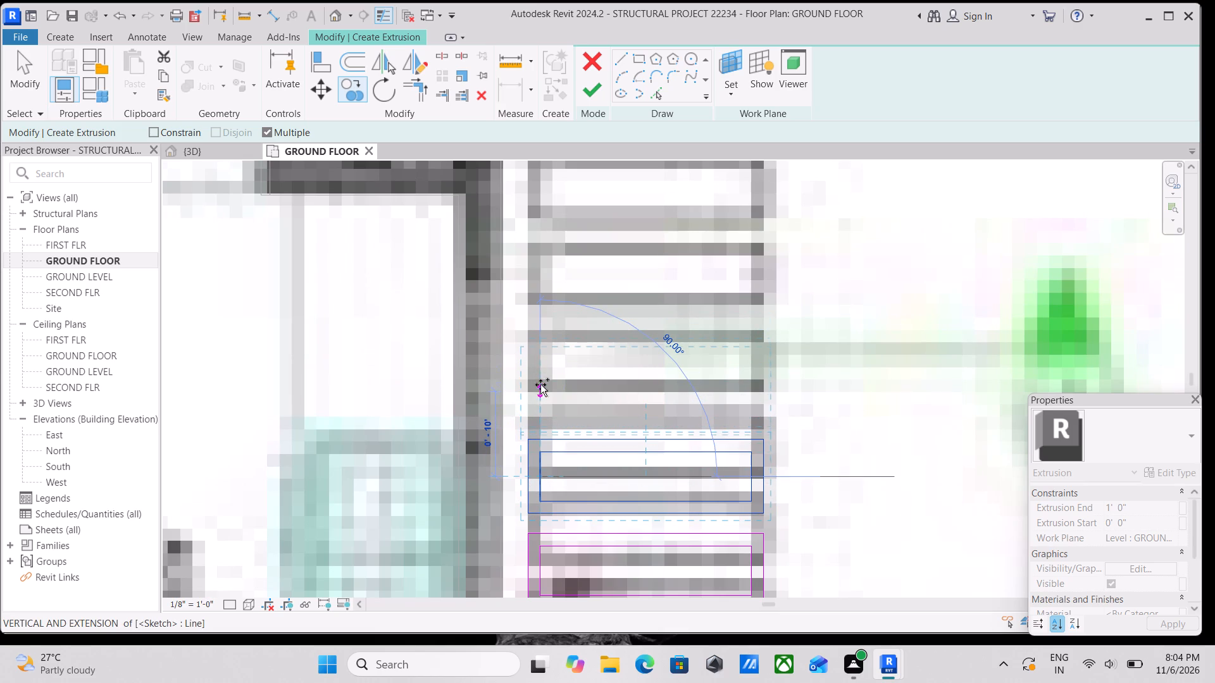
left_click(540, 382)
middle_click_drag(540, 382, 552, 481)
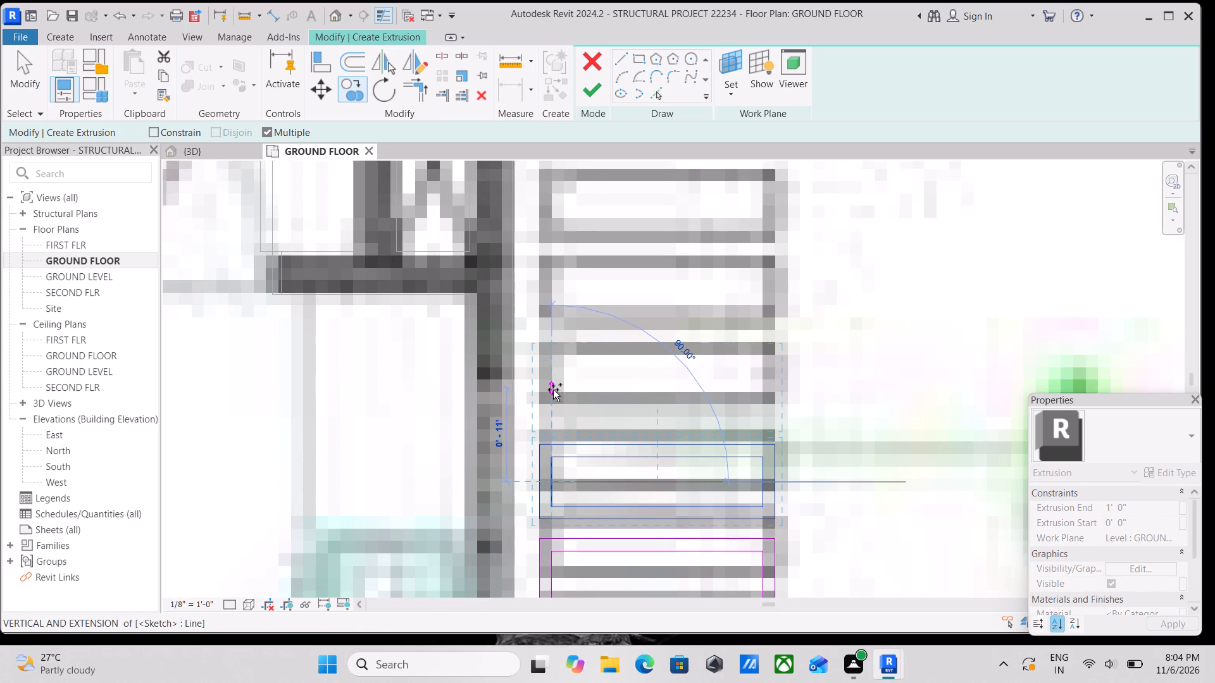
left_click(553, 390)
Place another slat frame copy beside the wall corner, 0'-11" above the last one and vertically aligned.
middle_click_drag(553, 390, 561, 501)
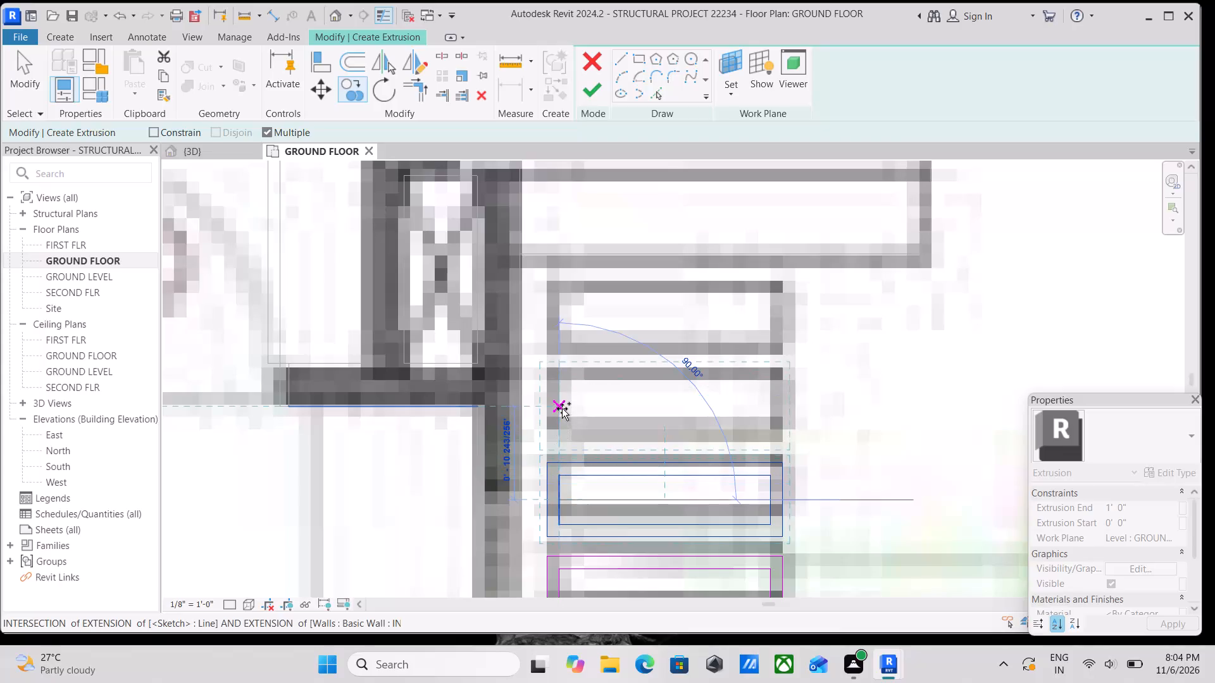
scroll(562, 407, "up", 2)
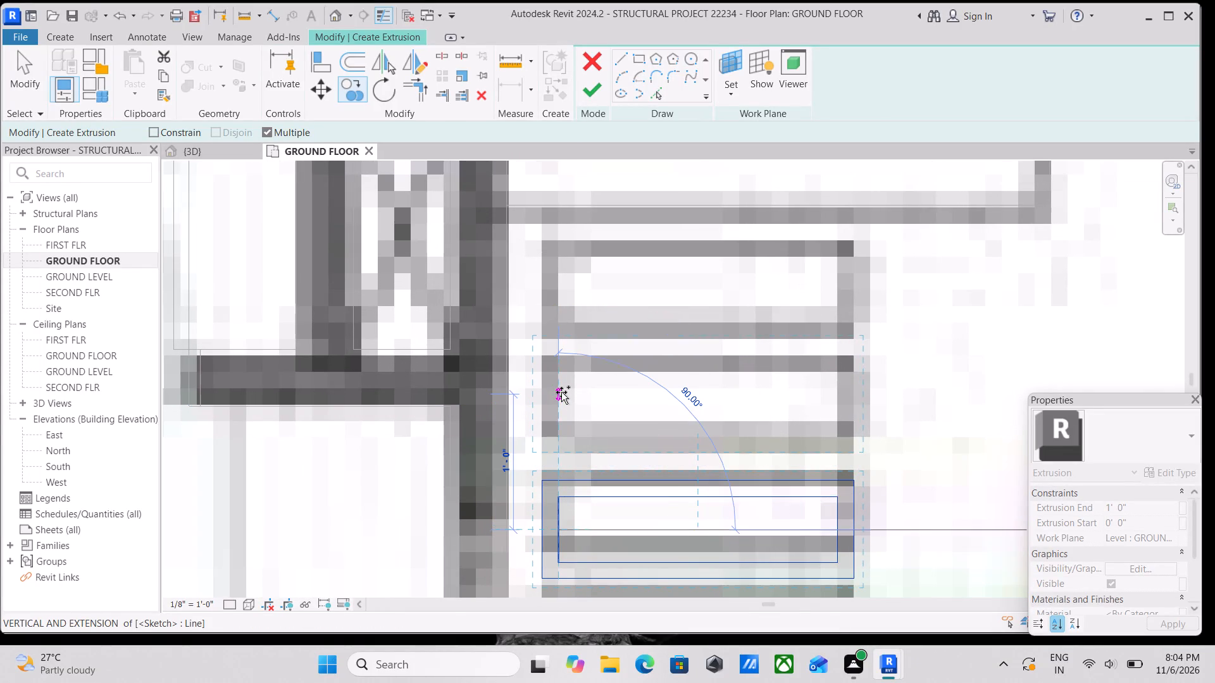
scroll(561, 421, "up", 3)
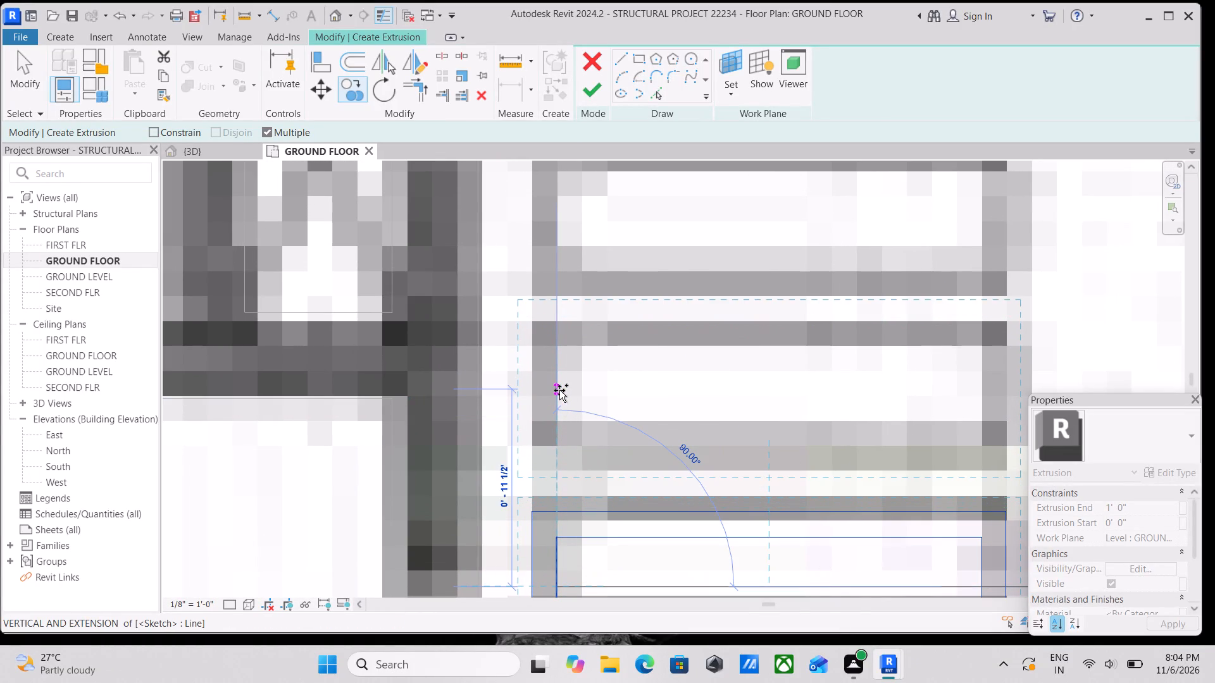
scroll(559, 395, "up", 2)
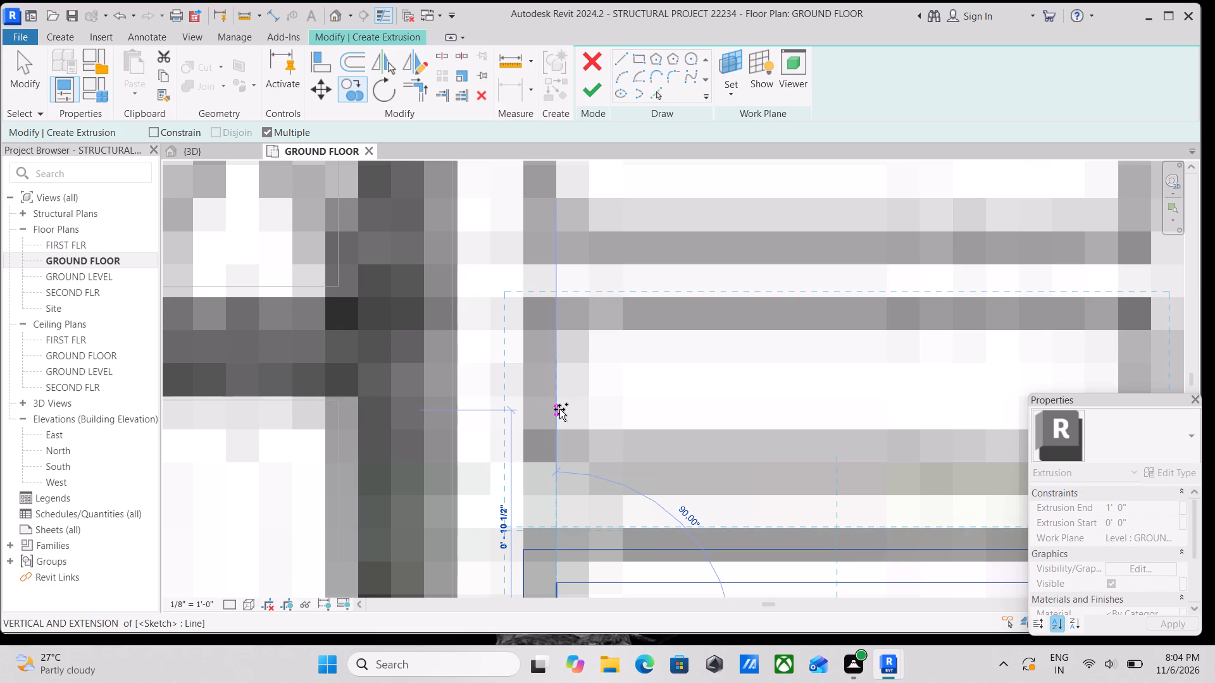
scroll(561, 421, "up", 2)
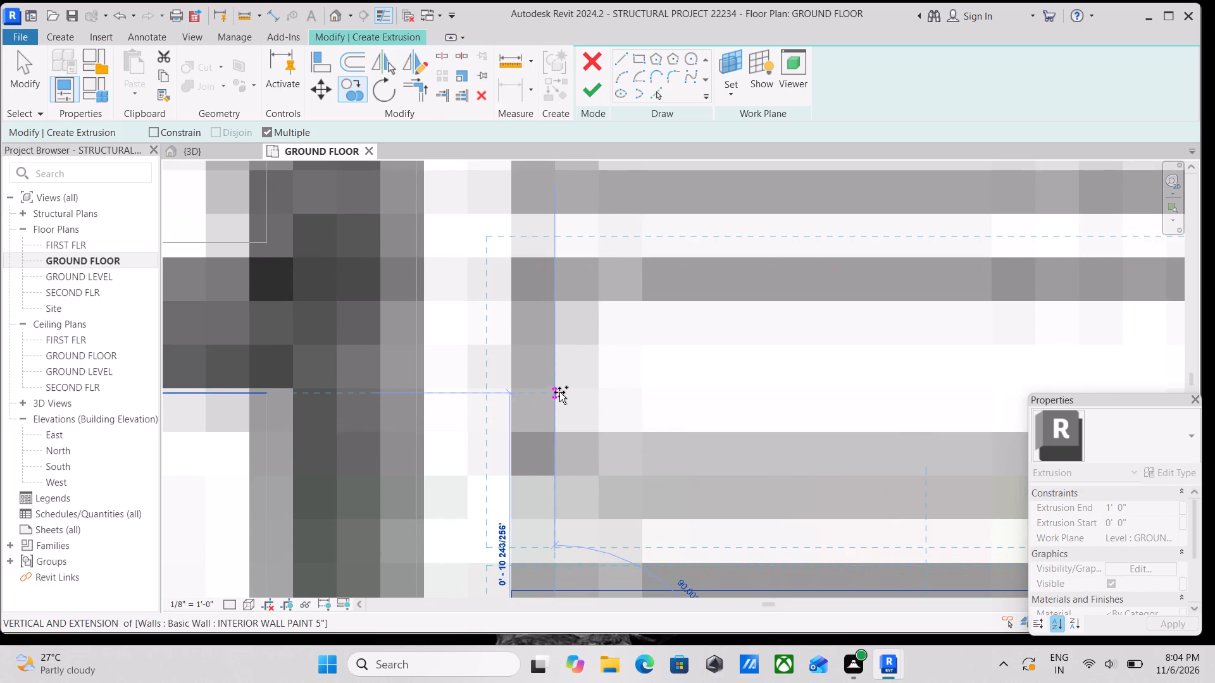
scroll(555, 405, "up", 2)
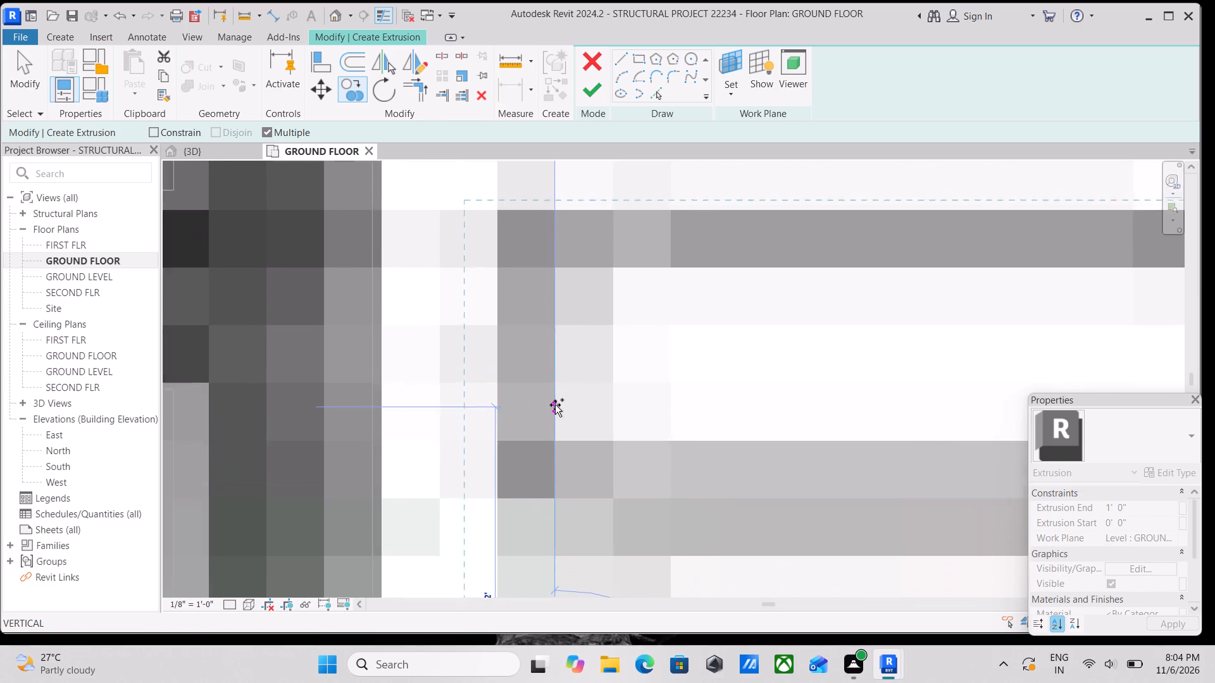
scroll(555, 405, "up", 1)
scroll(555, 400, "down", 3)
middle_click_drag(555, 399, 559, 319)
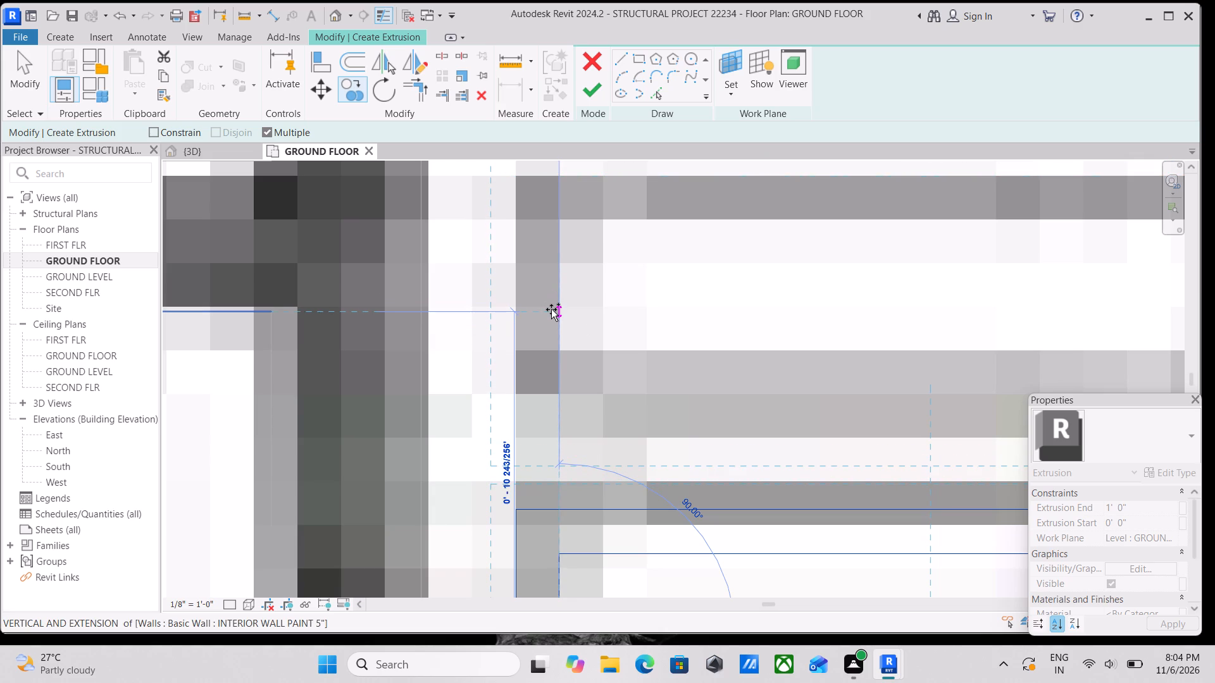
scroll(551, 309, "up", 1)
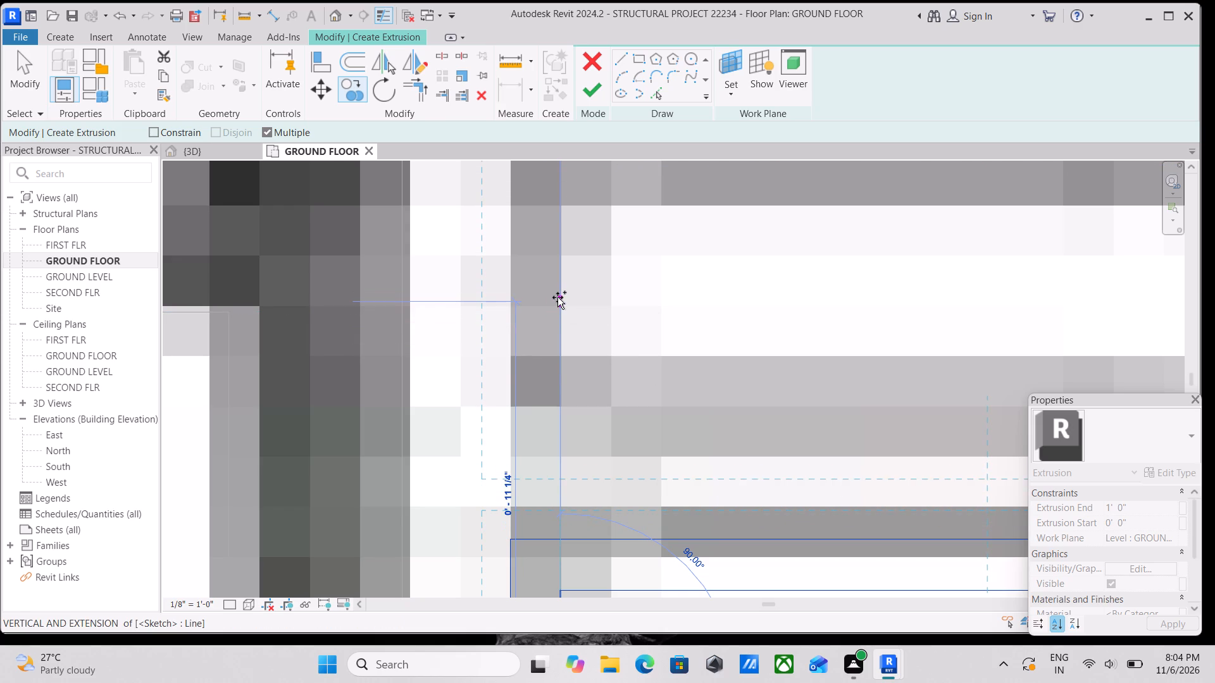
scroll(558, 297, "up", 1)
scroll(558, 304, "down", 1)
middle_click_drag(554, 302, 428, 240)
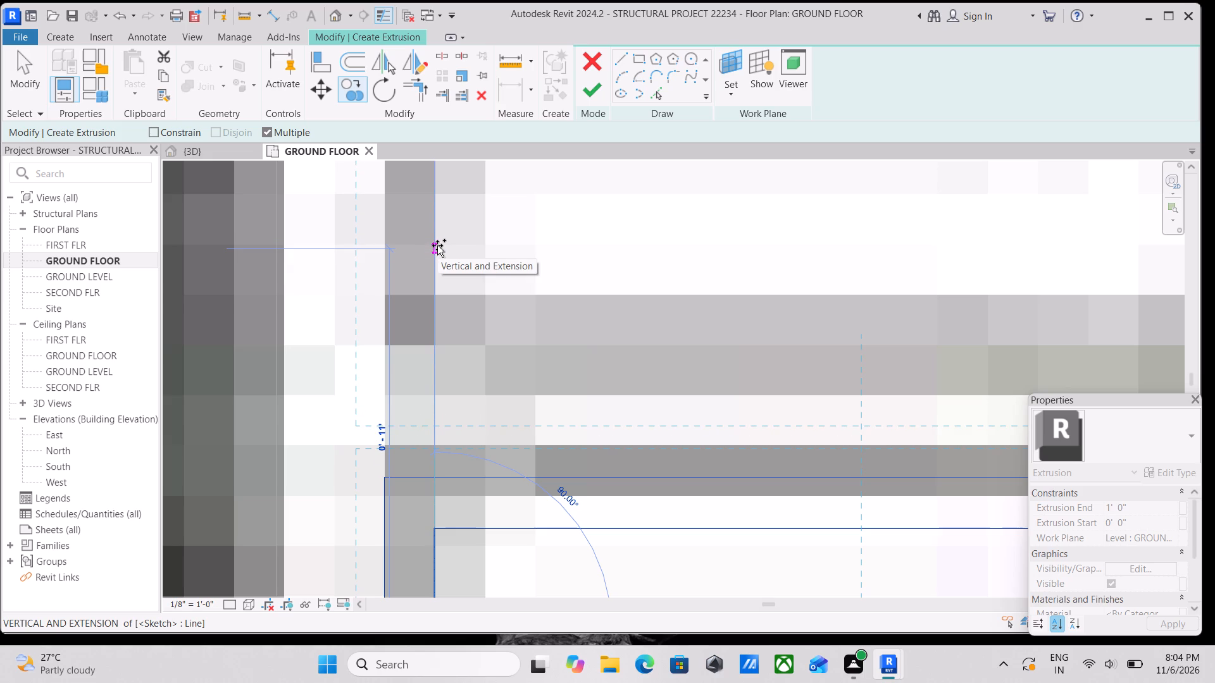
left_click(437, 245)
Place the topmost slat frame copy 0'-11" higher, just below the horizontal slab outline, and end the multiple copy.
scroll(437, 245, "down", 2)
middle_click_drag(437, 245, 439, 249)
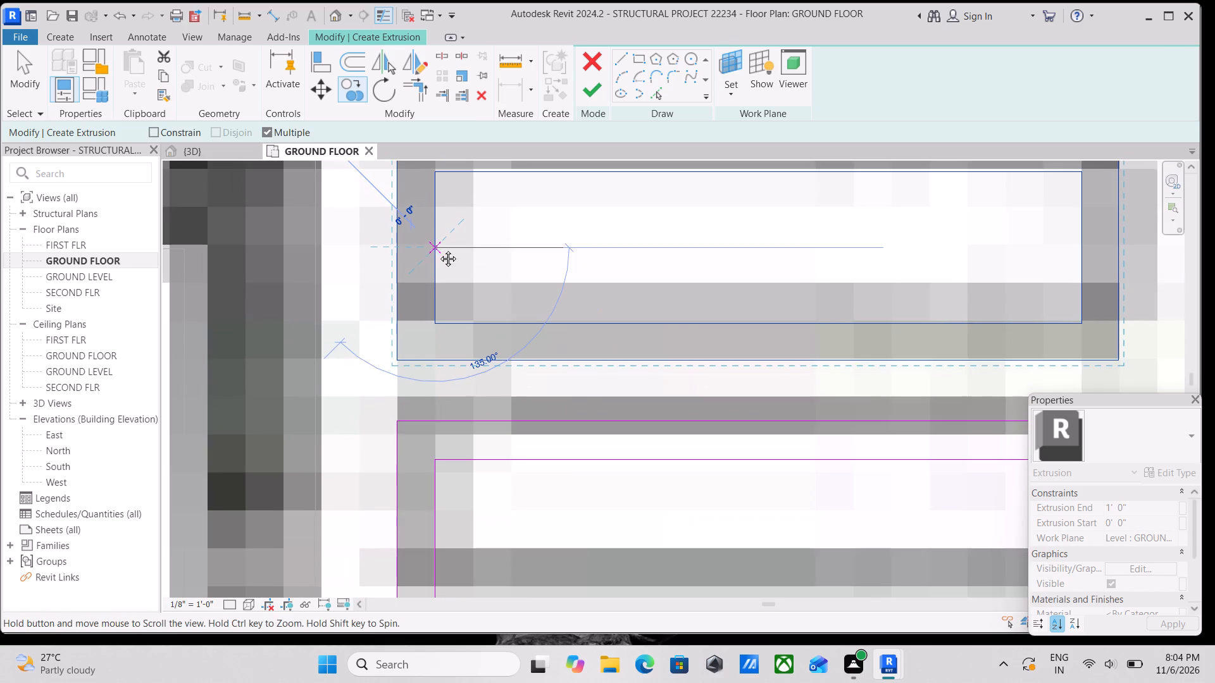
middle_click_drag(439, 249, 420, 405)
middle_click_drag(418, 262, 421, 378)
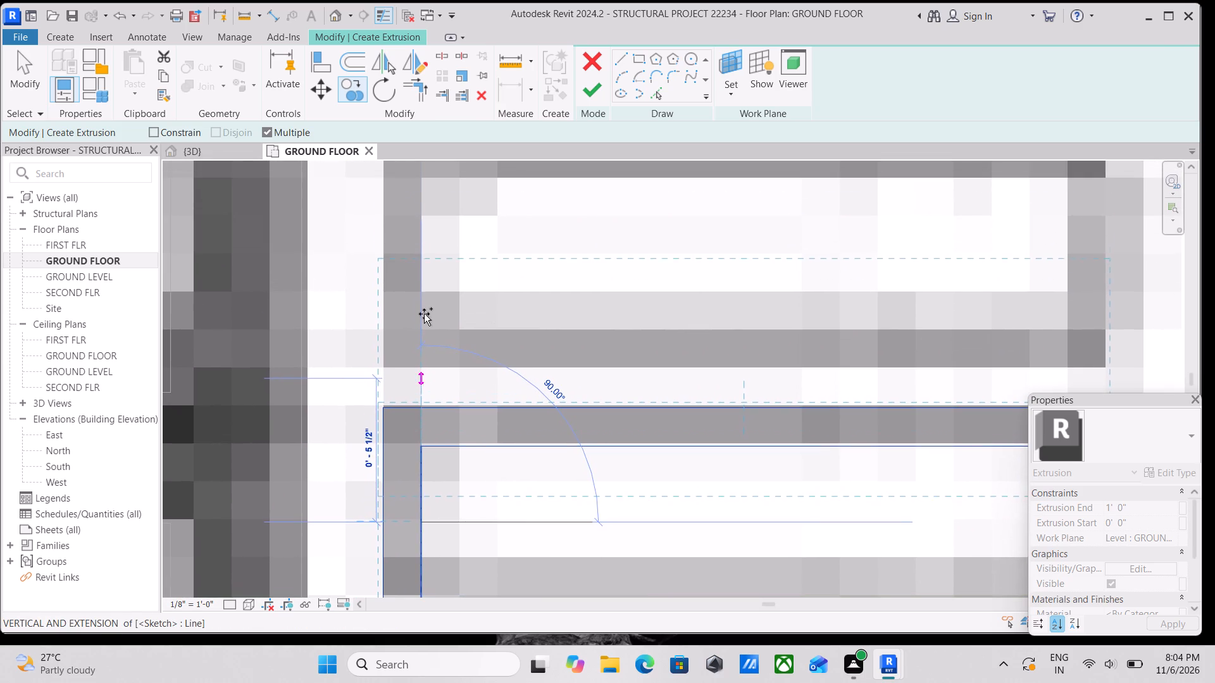
middle_click_drag(421, 256, 427, 304)
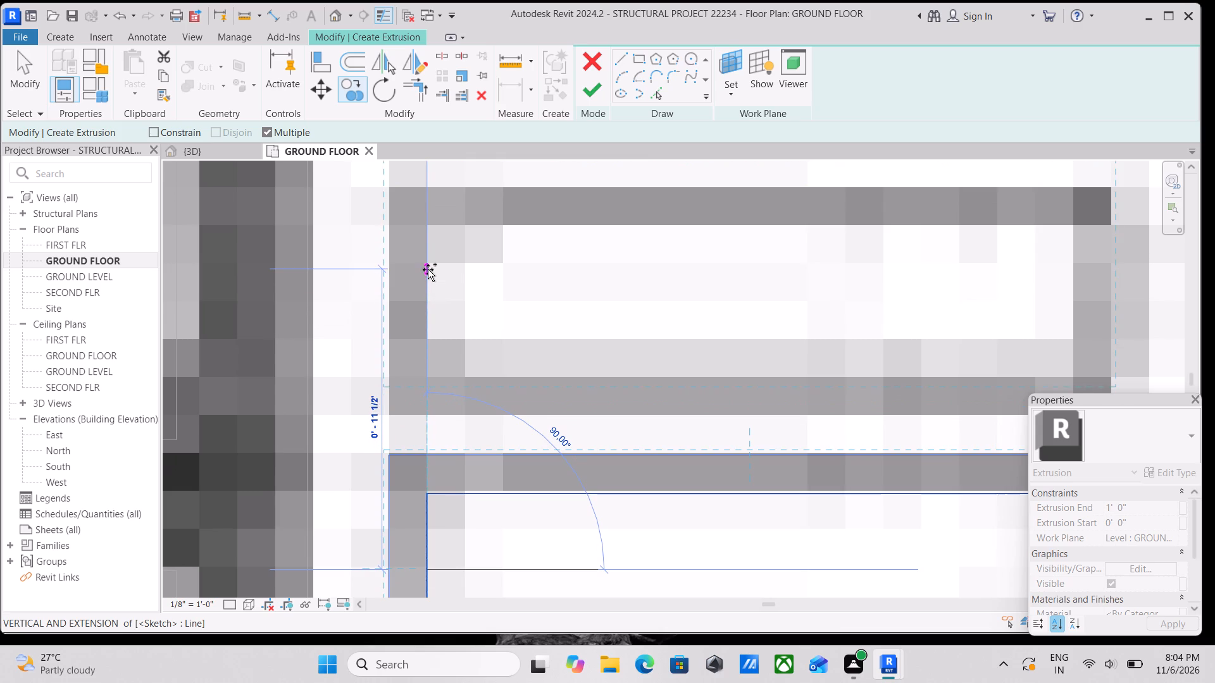
left_click(428, 284)
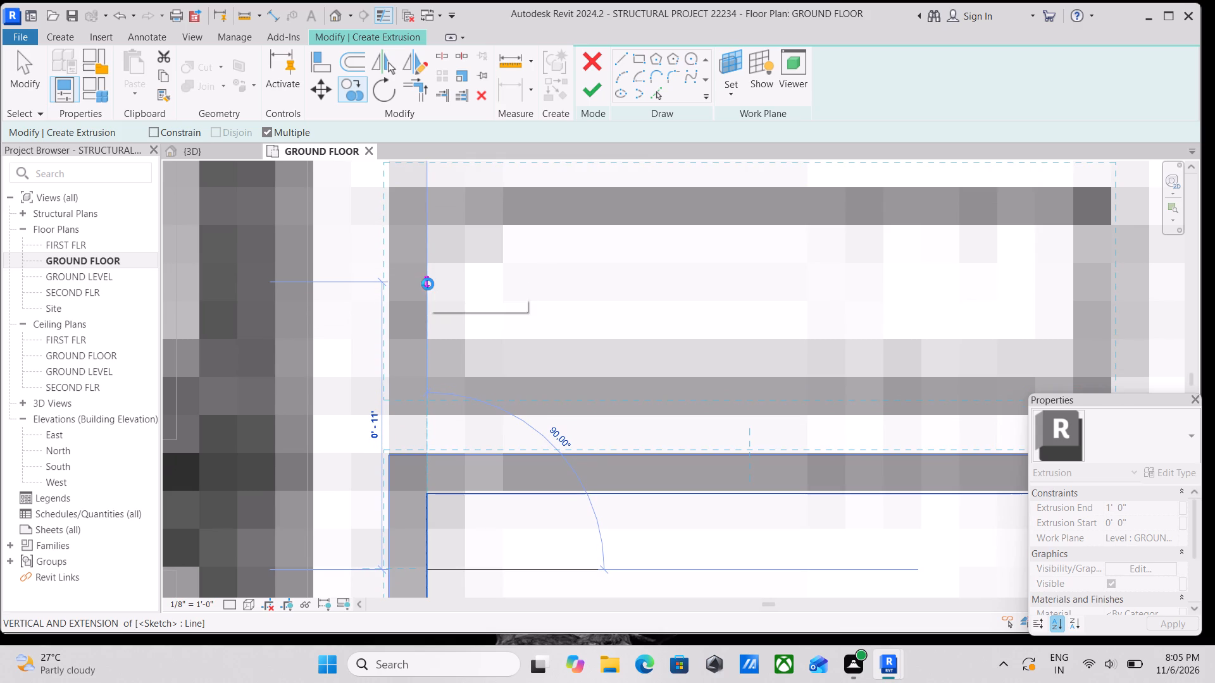
scroll(428, 284, "down", 3)
middle_click_drag(428, 284, 430, 357)
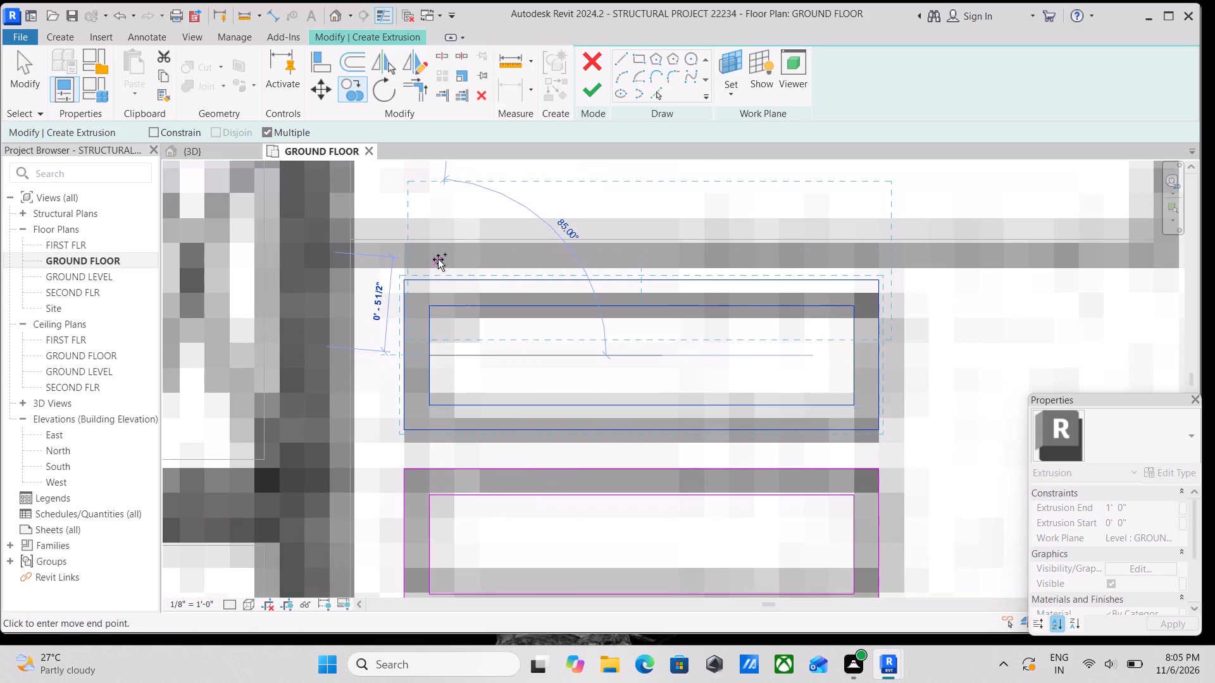
scroll(438, 259, "down", 7)
middle_click_drag(439, 262, 435, 341)
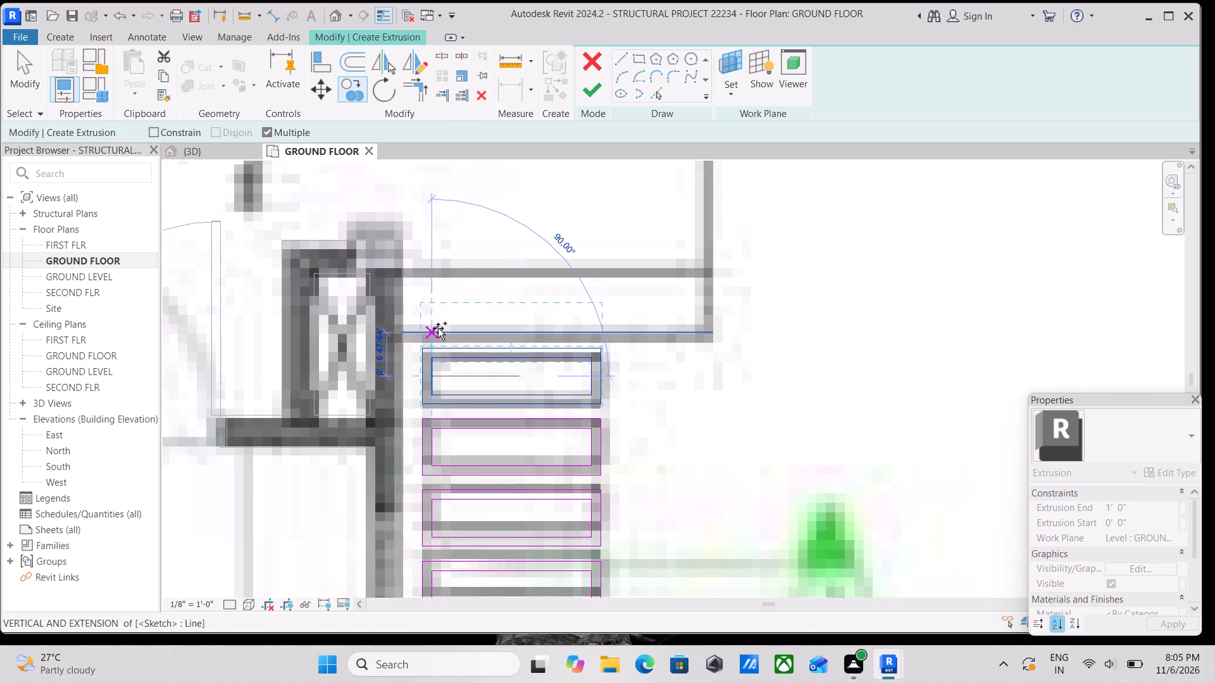
scroll(447, 316, "down", 1)
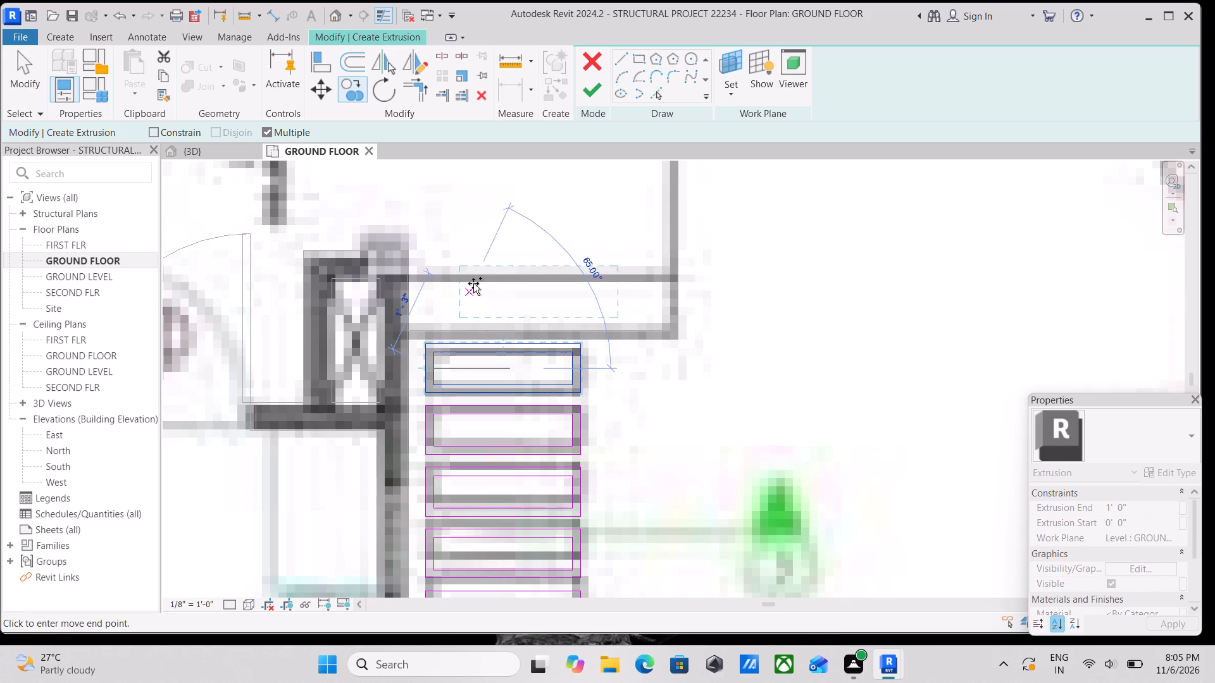
key("Escape")
Finish the extrusion sketch containing the full strip of slat frames.
scroll(428, 281, "down", 7)
middle_click_drag(456, 266, 456, 203)
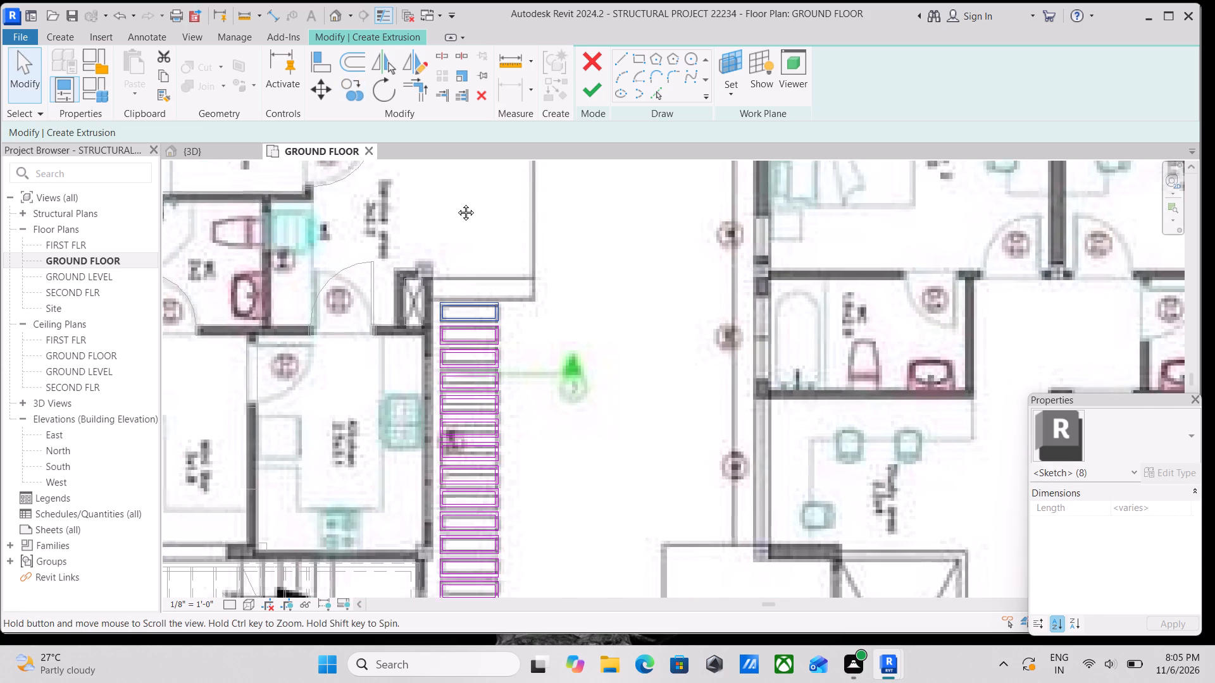
middle_click_drag(456, 203, 456, 199)
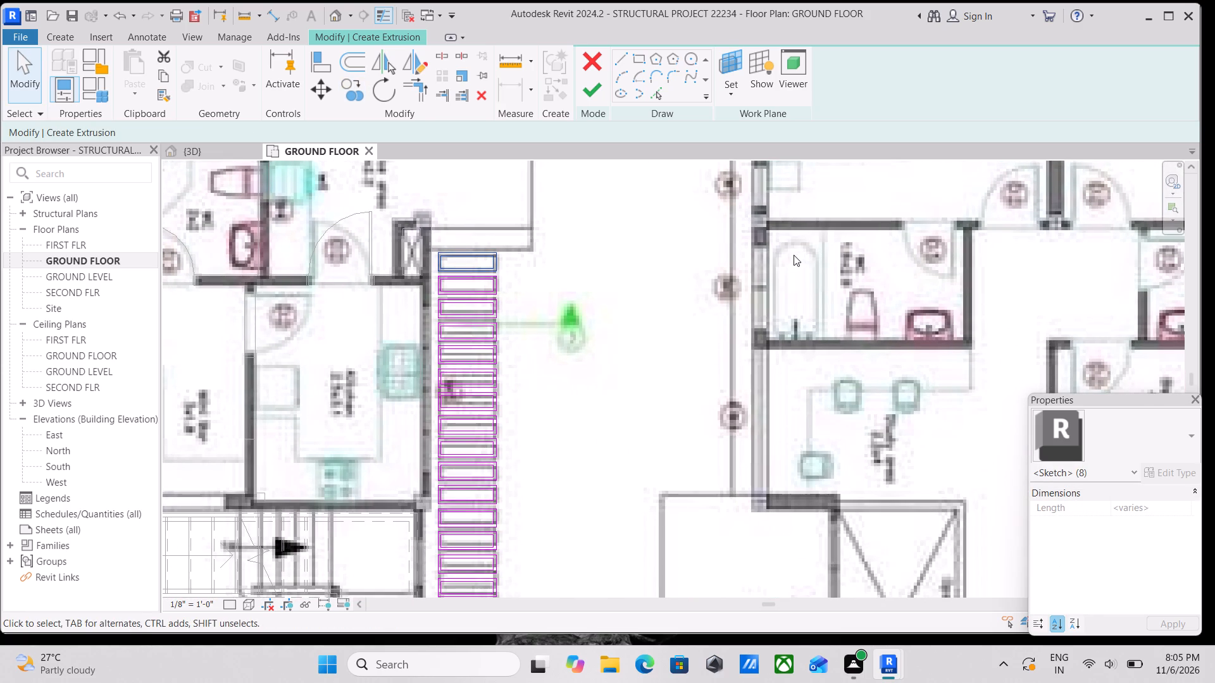
left_click(595, 87)
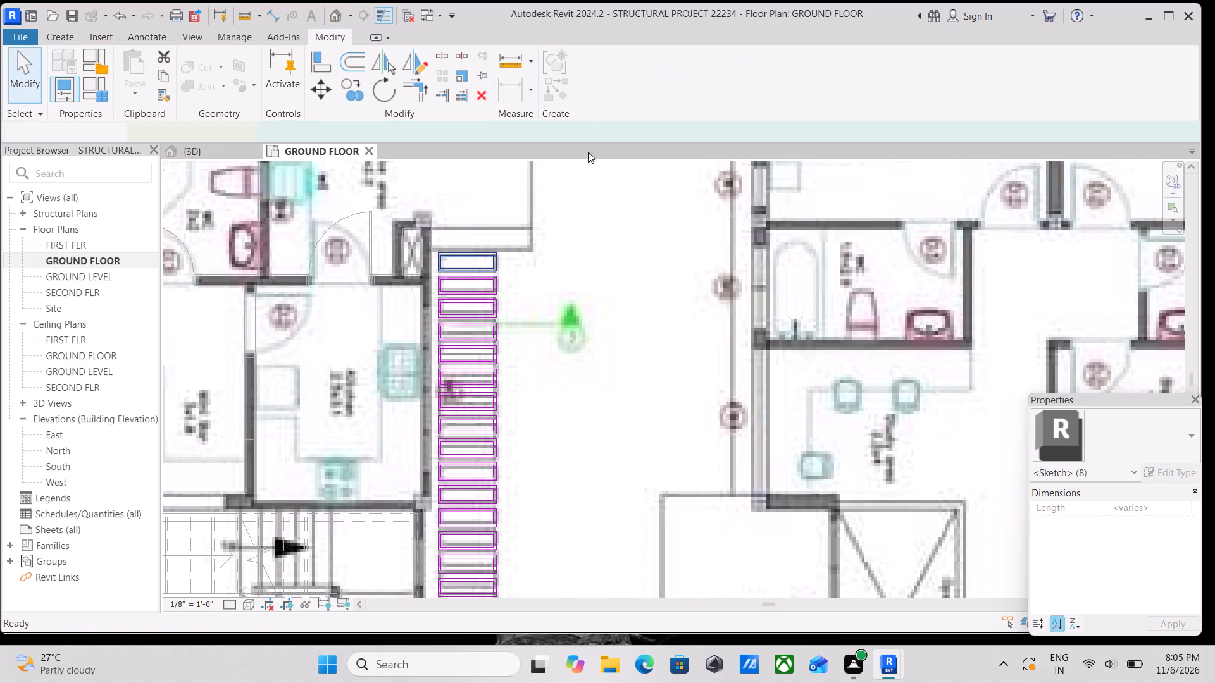
Open the material choice for the slat extrusion and create a new project material.
scroll(514, 336, "down", 3)
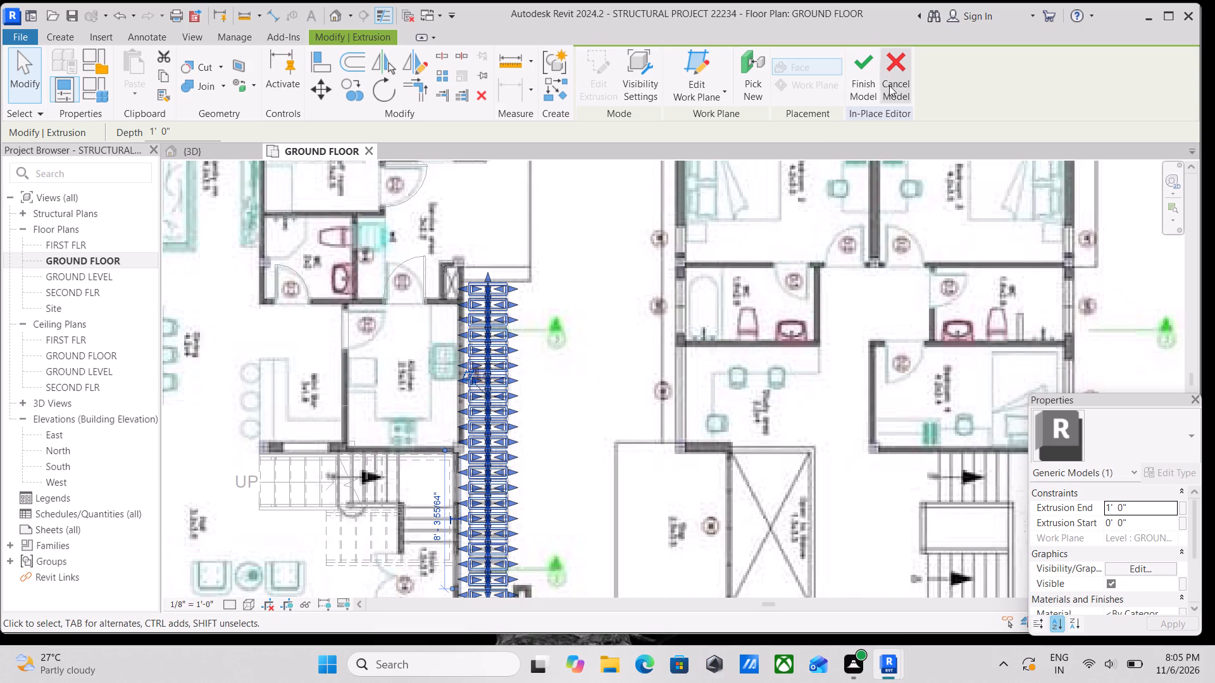
scroll(857, 169, "down", 2)
scroll(792, 335, "down", 2)
scroll(1116, 586, "down", 2)
left_click(1171, 552)
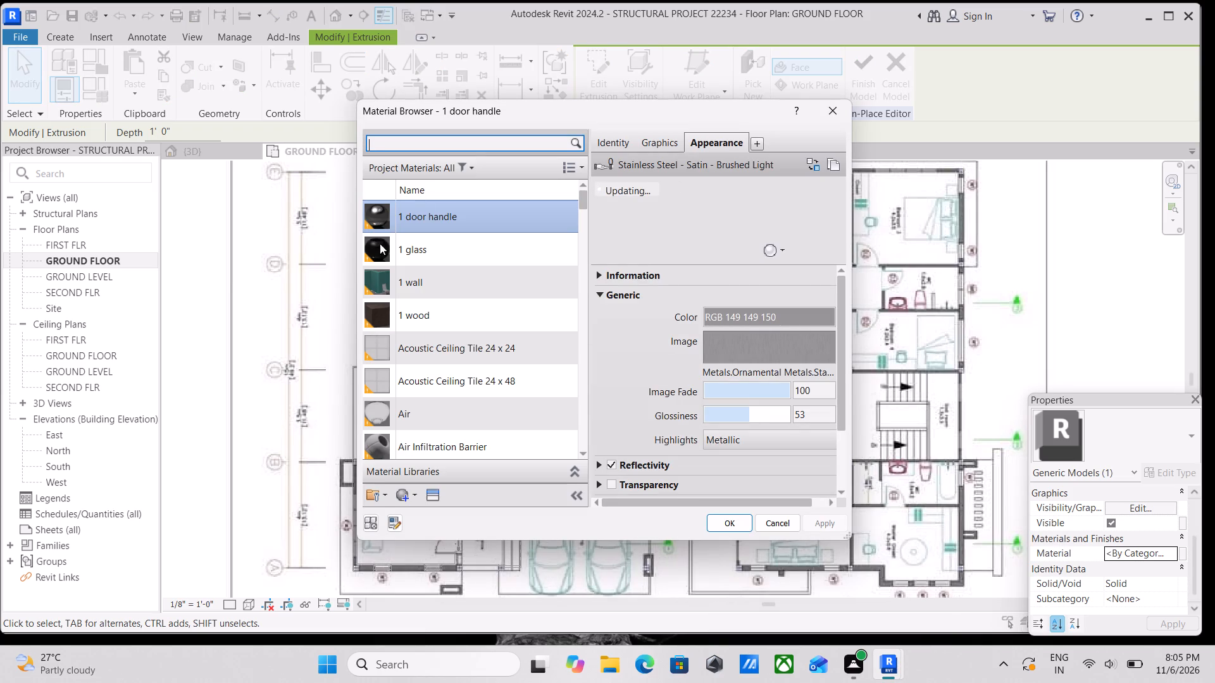
scroll(353, 390, "down", 3)
scroll(461, 440, "down", 8)
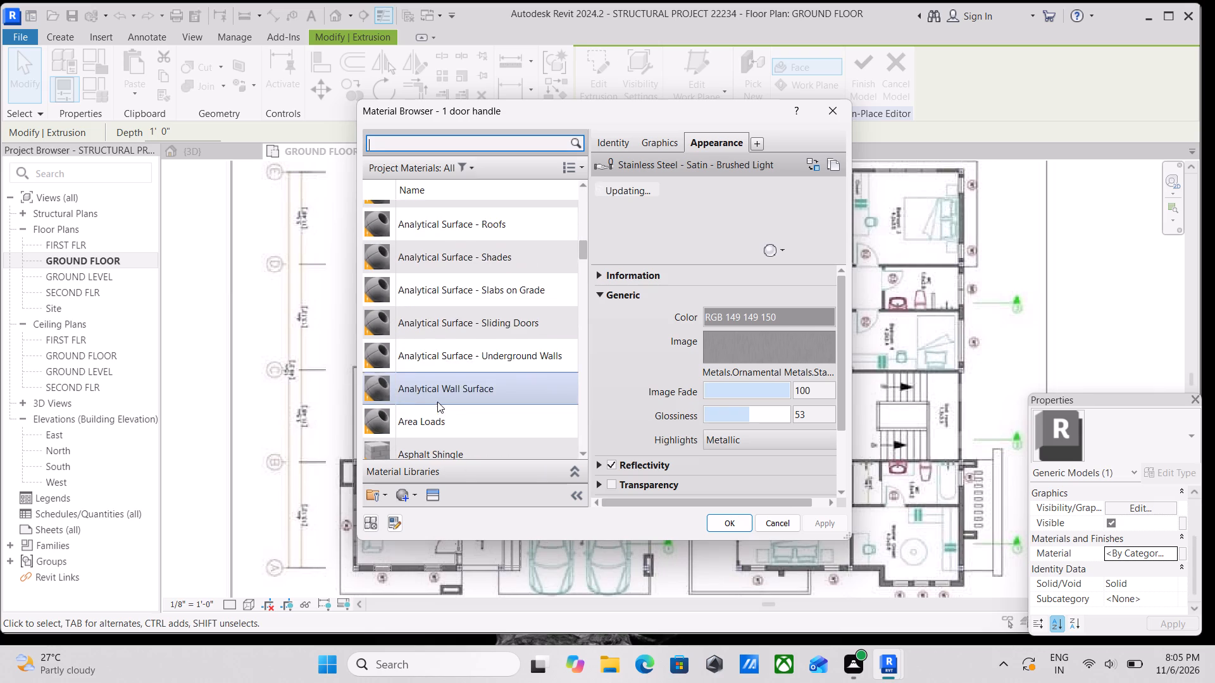
scroll(437, 402, "down", 16)
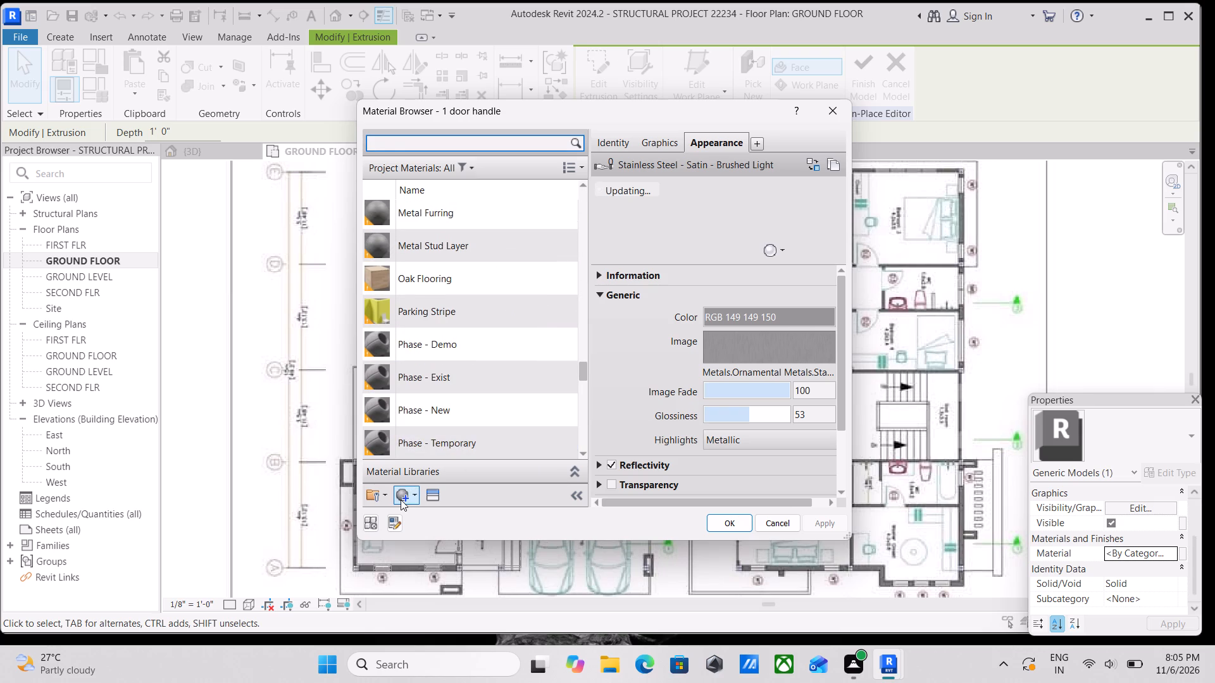
left_click(401, 498)
left_click(423, 522)
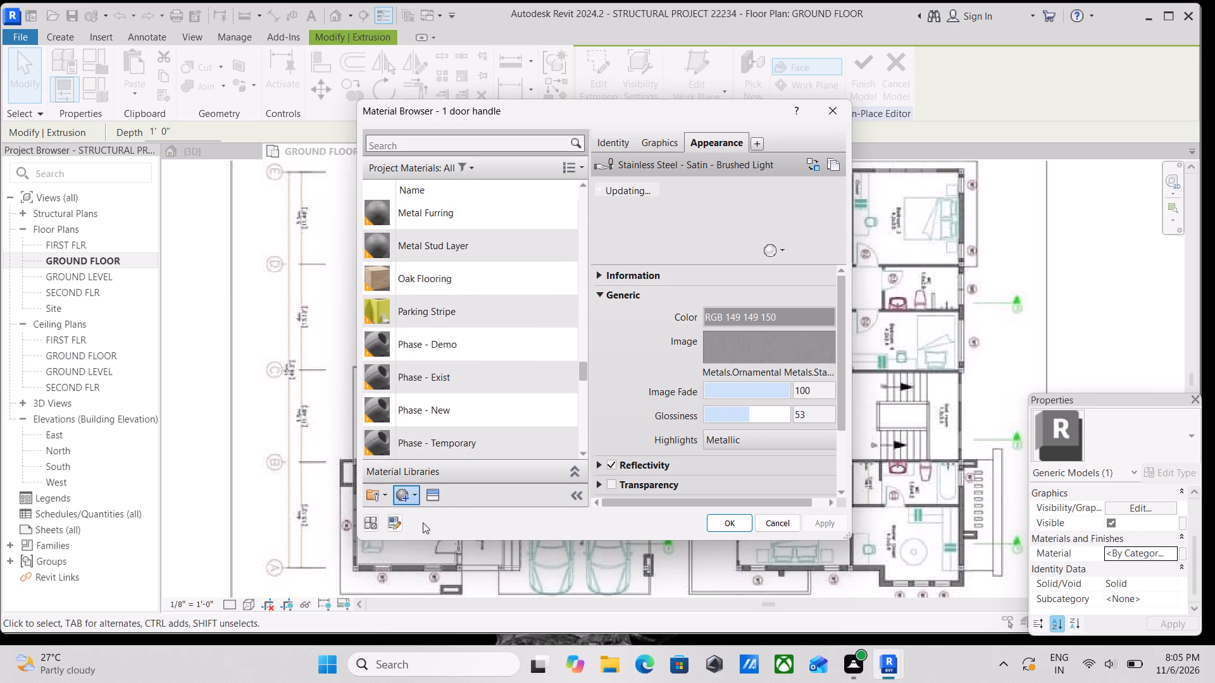
Rename the newly created default material as WALLNUT MATERIAL.
right_click(425, 310)
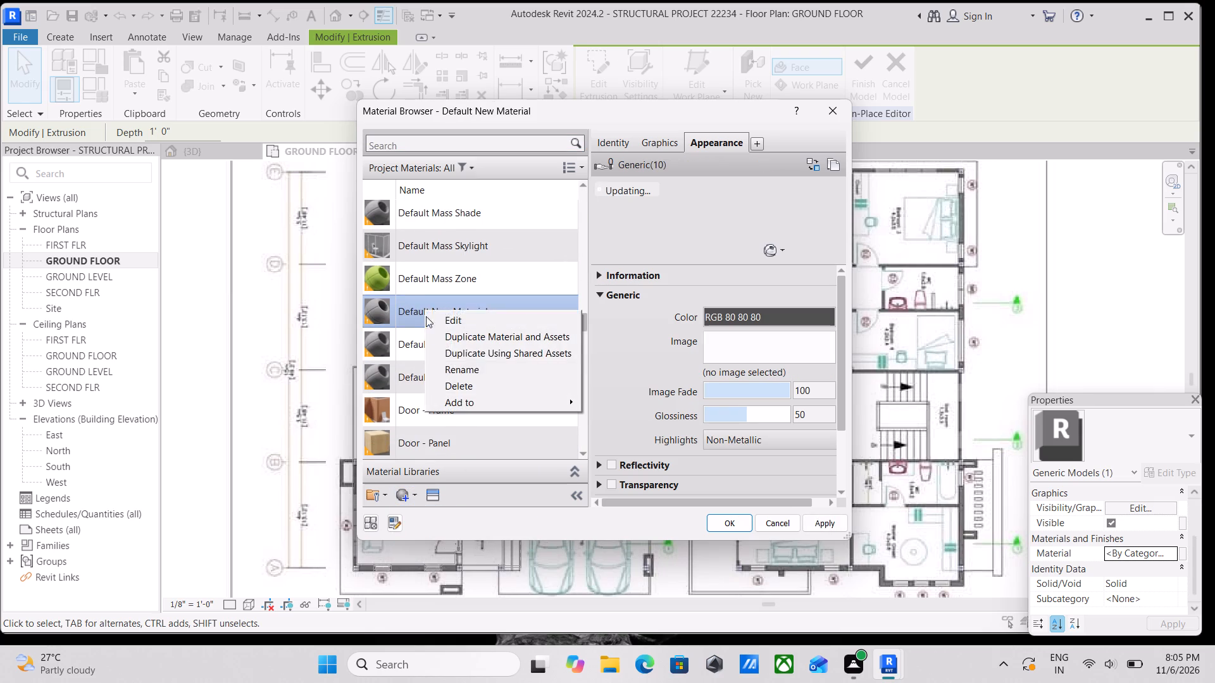
left_click(447, 365)
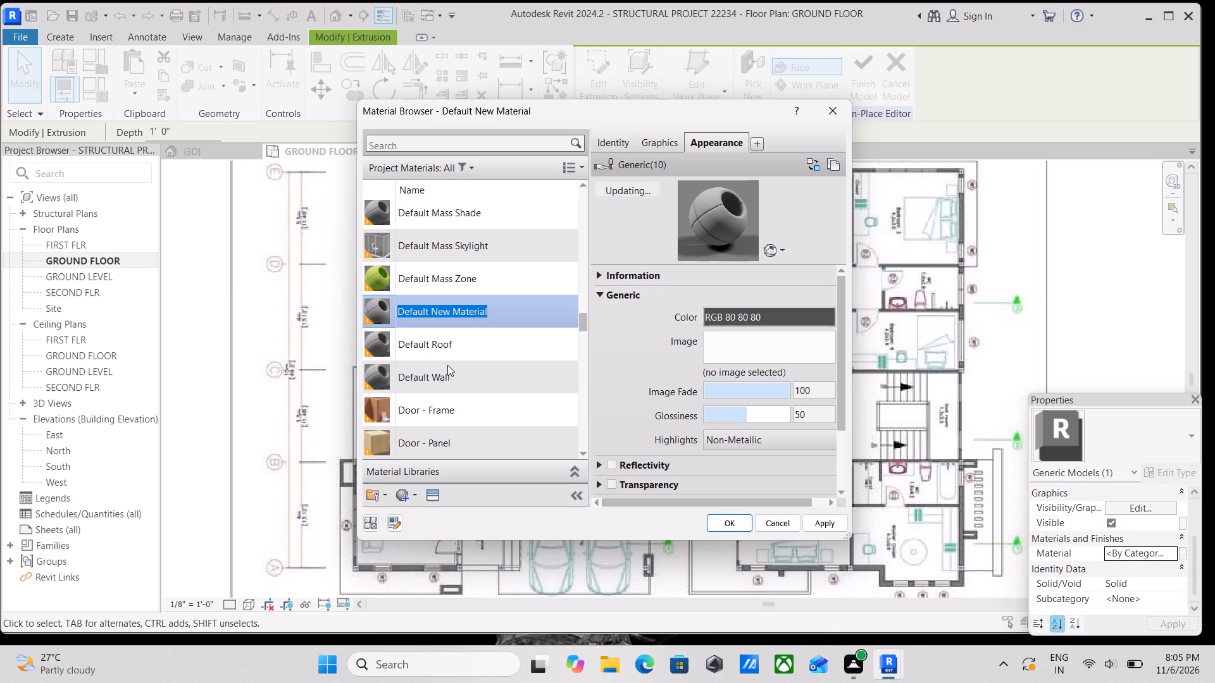
key("m")
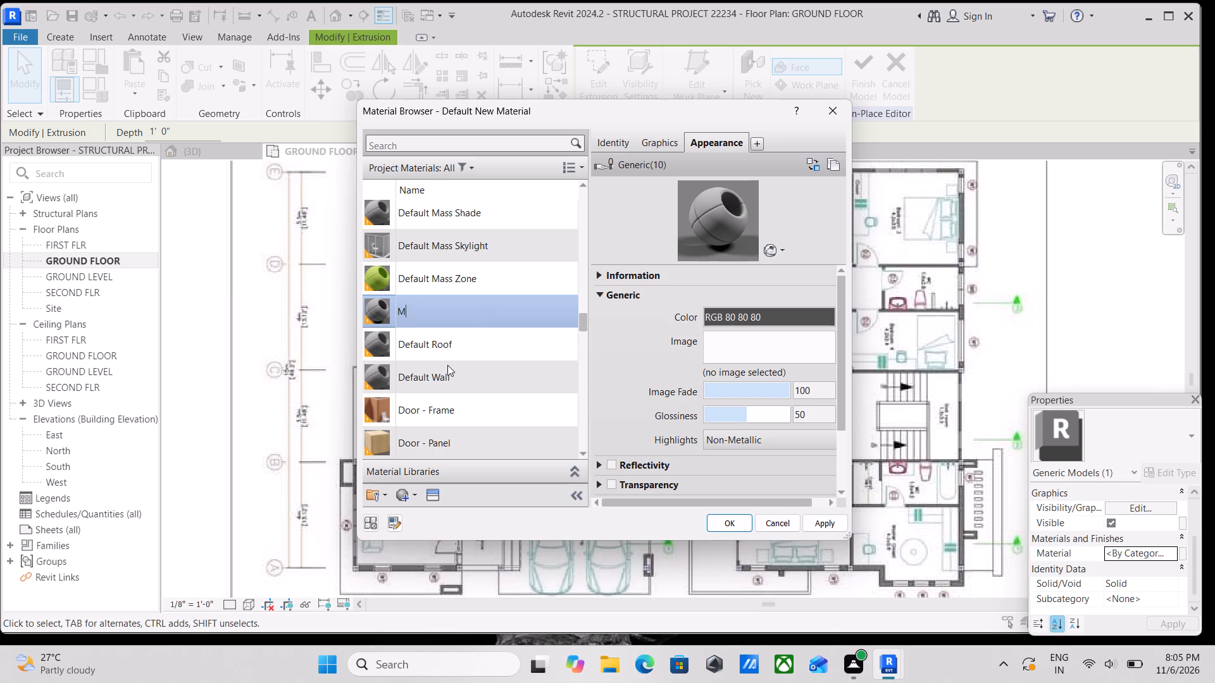
key("a")
type("TER")
key("BackSpace")
key("BackSpace")
key("BackSpace")
key("BackSpace")
key("BackSpace")
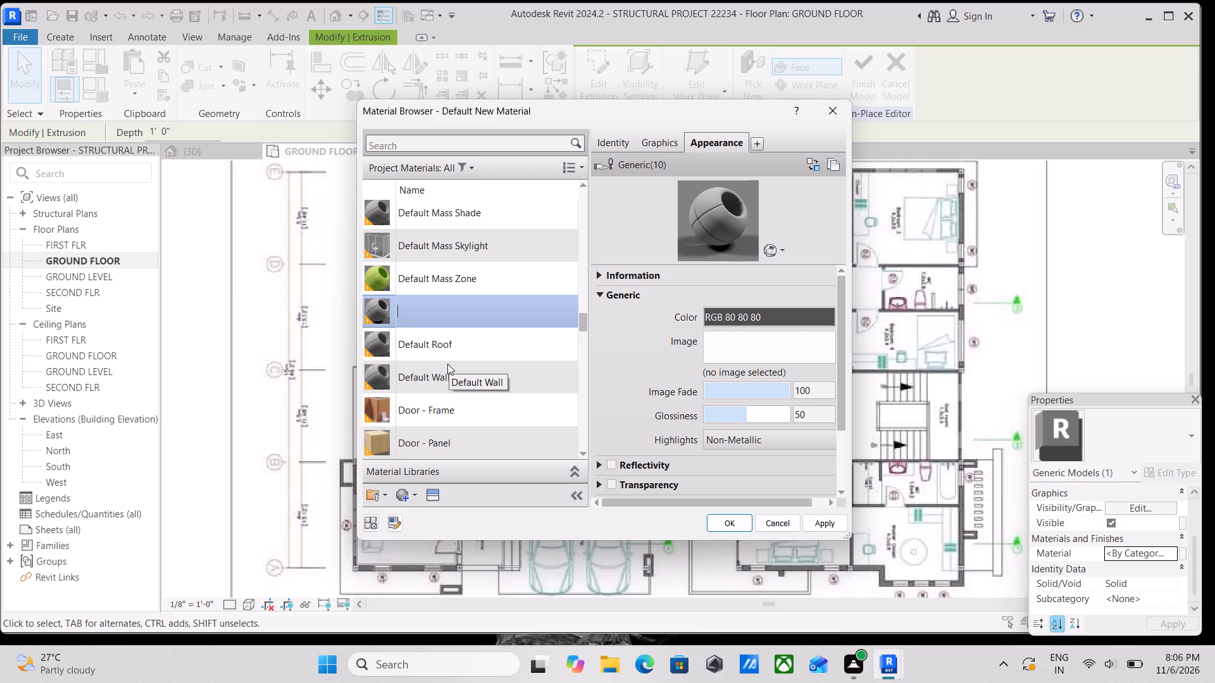
type("MA")
type("TER")
type("IAL")
key("BackSpace")
key("BackSpace")
key("BackSpace")
key("BackSpace")
key("BackSpace")
key("BackSpace")
key("BackSpace")
key("BackSpace")
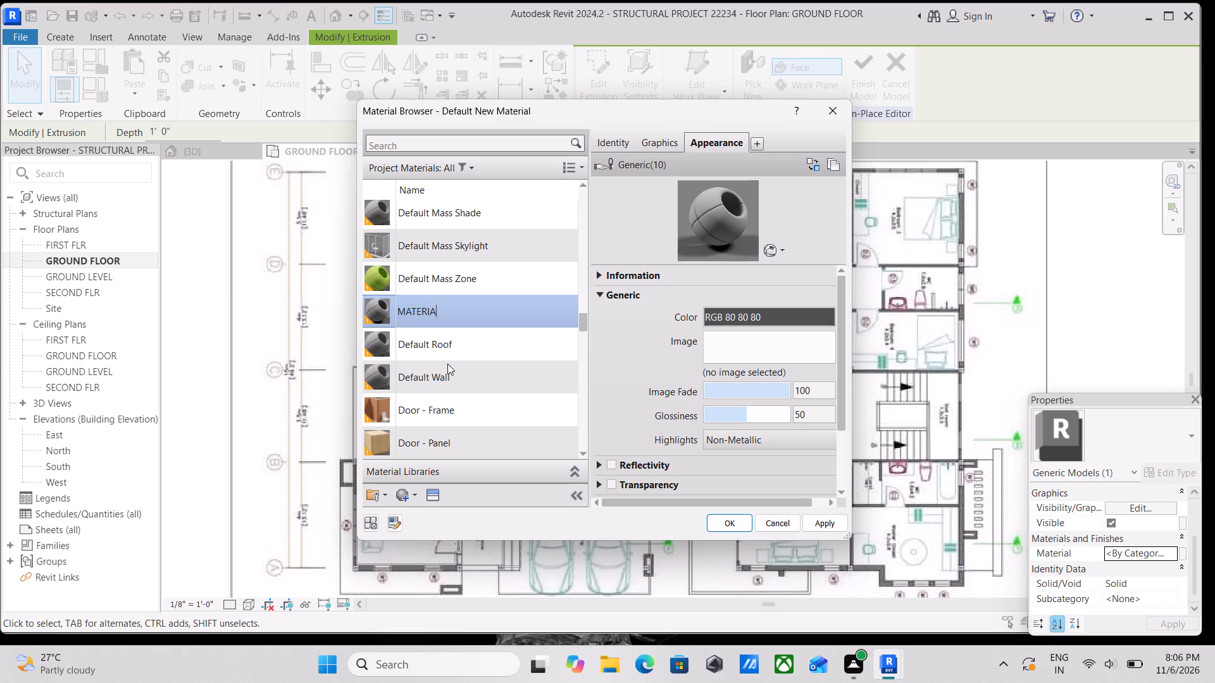
type("WALL")
type("NUT")
key("space")
type("MATER")
type("IAL")
key("space")
key("9")
key("BackSpace")
left_click(531, 320)
left_click(498, 306)
Open the asset browser for WALLNUT MATERIAL and show the Appearance Library's Wall Paint: Matte assets.
left_click(435, 491)
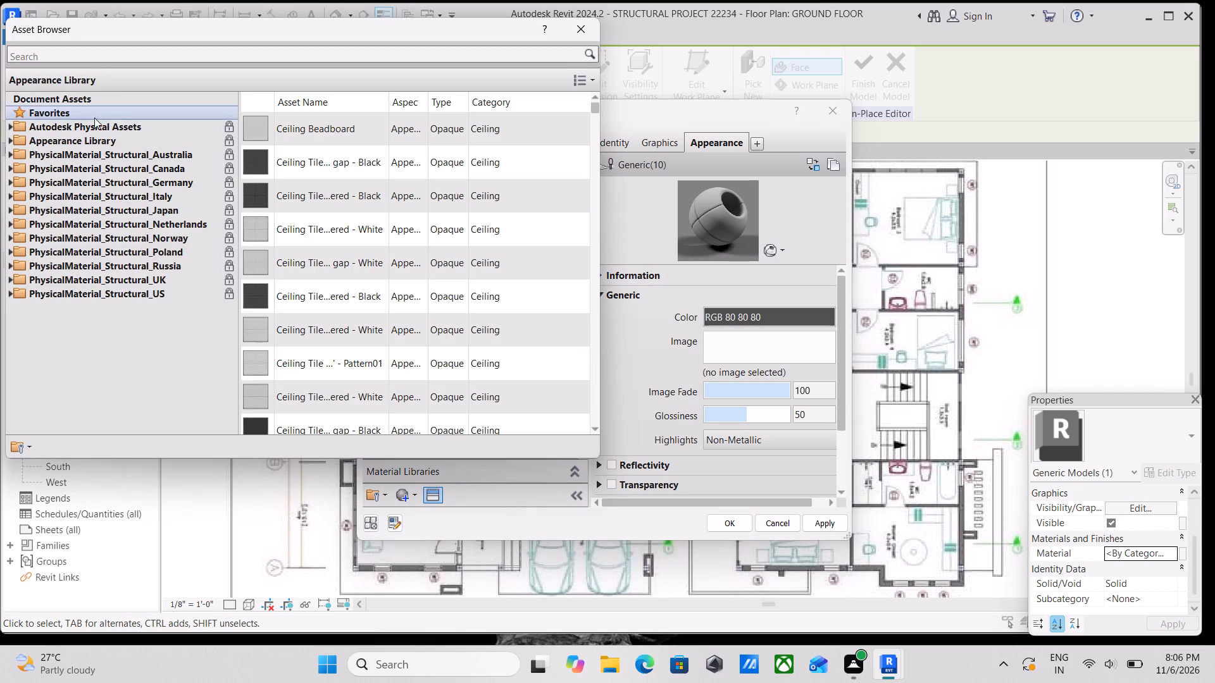
left_click(9, 141)
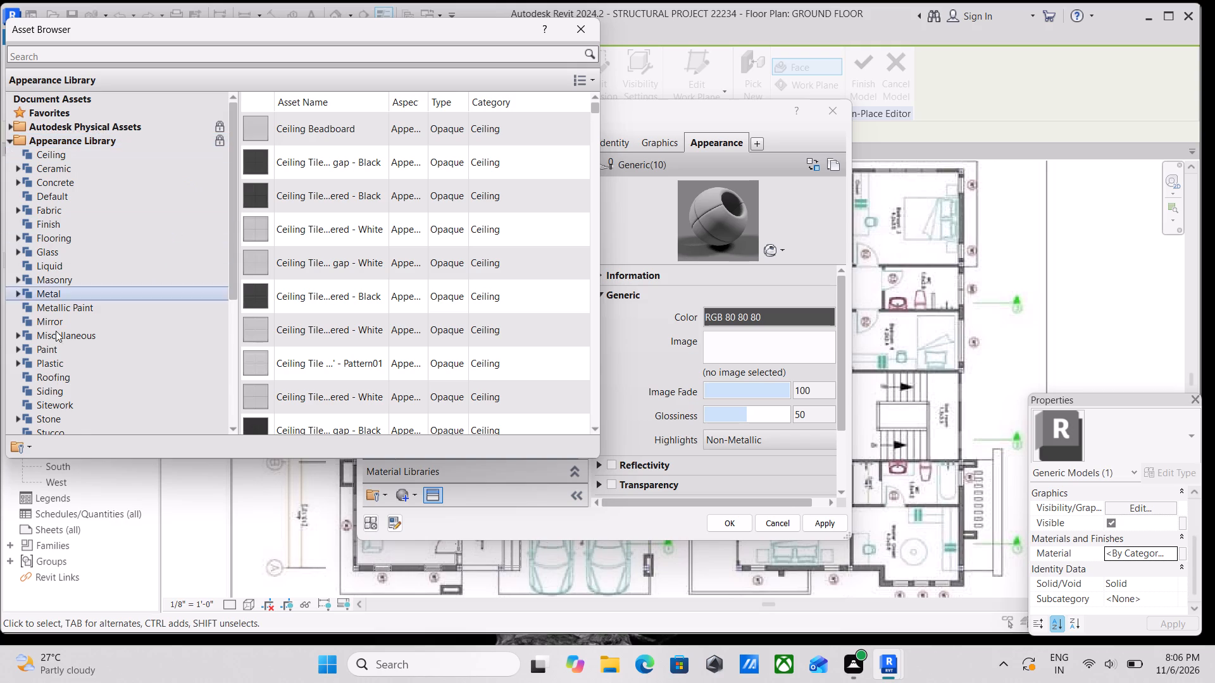
scroll(71, 412, "down", 2)
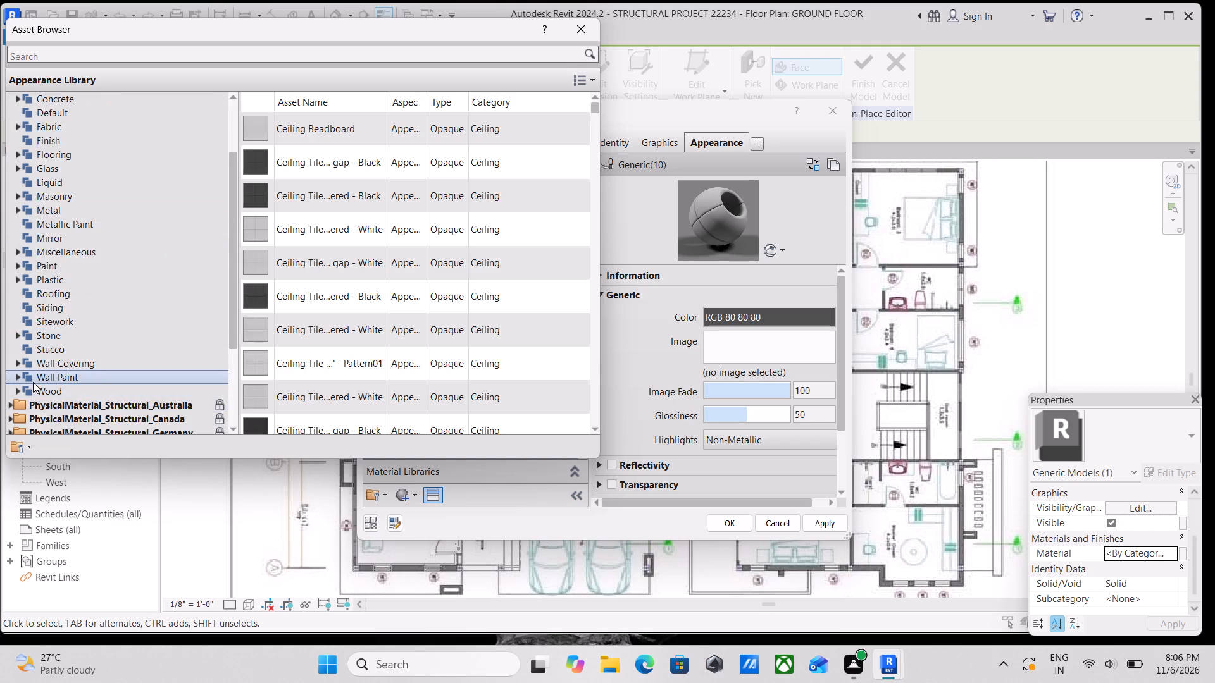
scroll(23, 353, "up", 1)
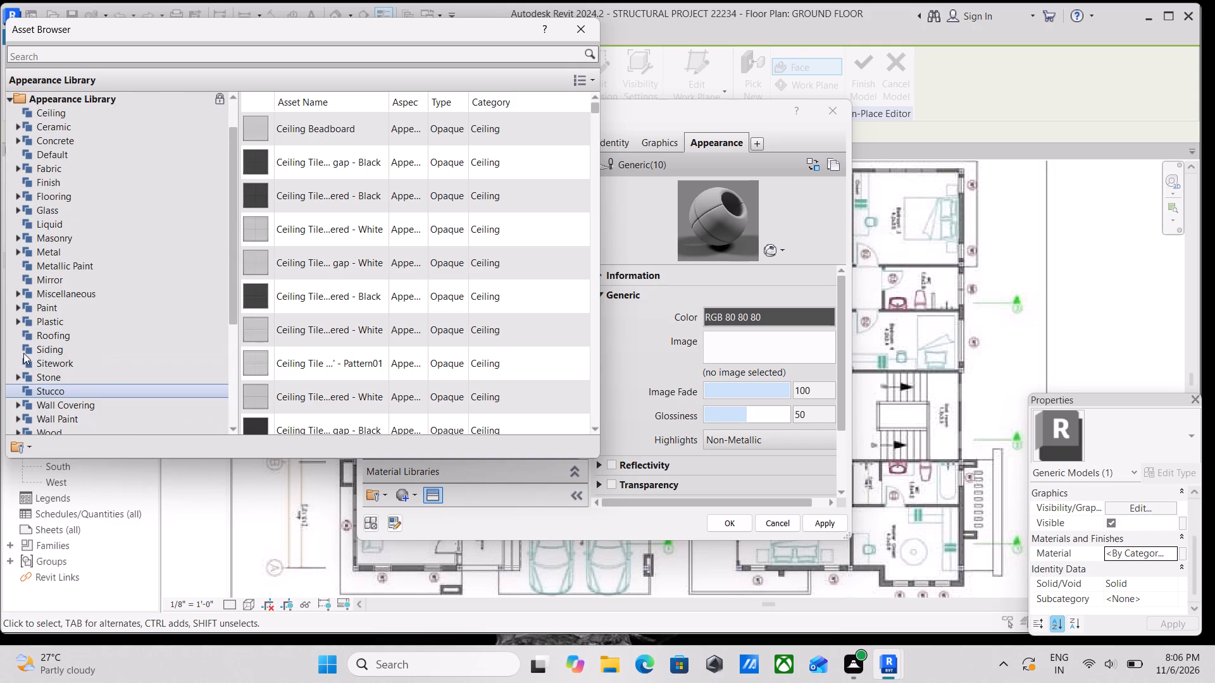
scroll(23, 353, "up", 1)
scroll(23, 353, "down", 1)
scroll(23, 353, "up", 1)
scroll(49, 314, "down", 5)
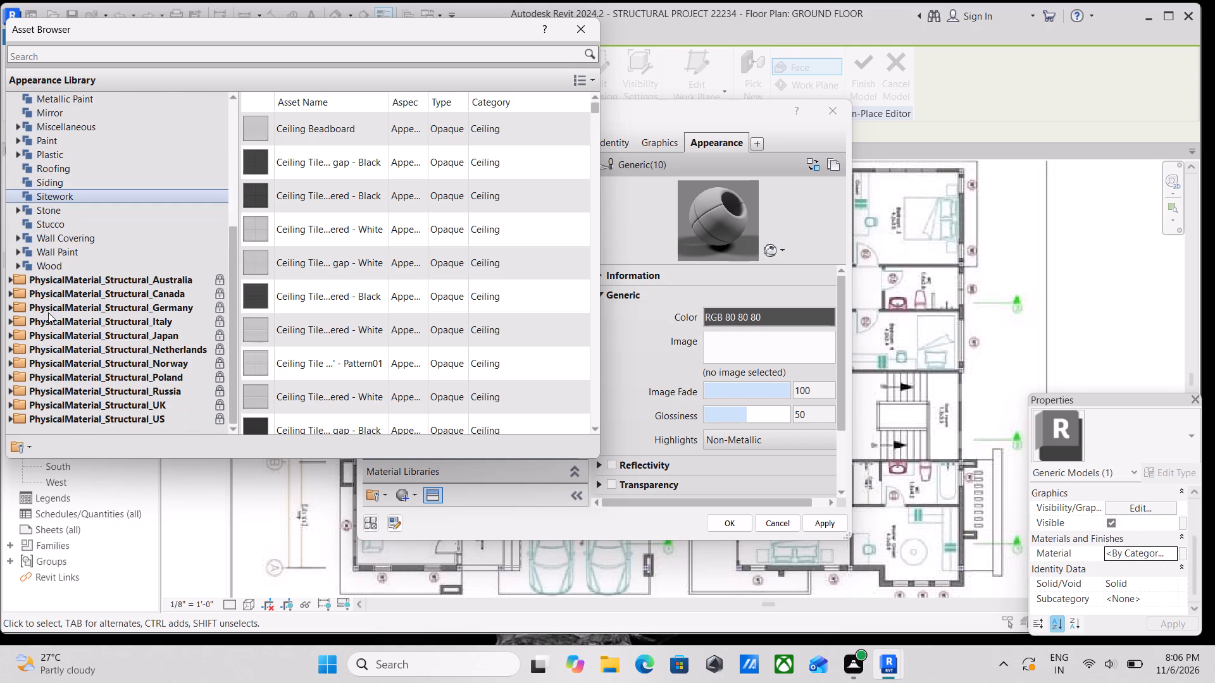
scroll(40, 268, "up", 1)
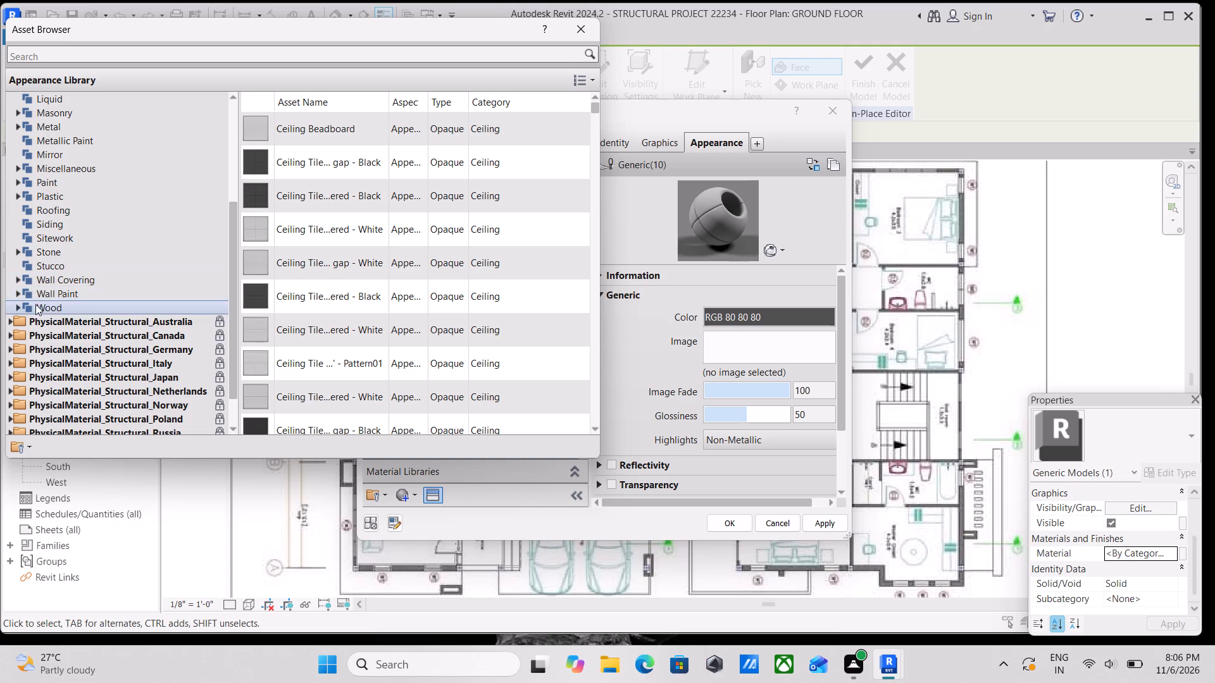
left_click(16, 292)
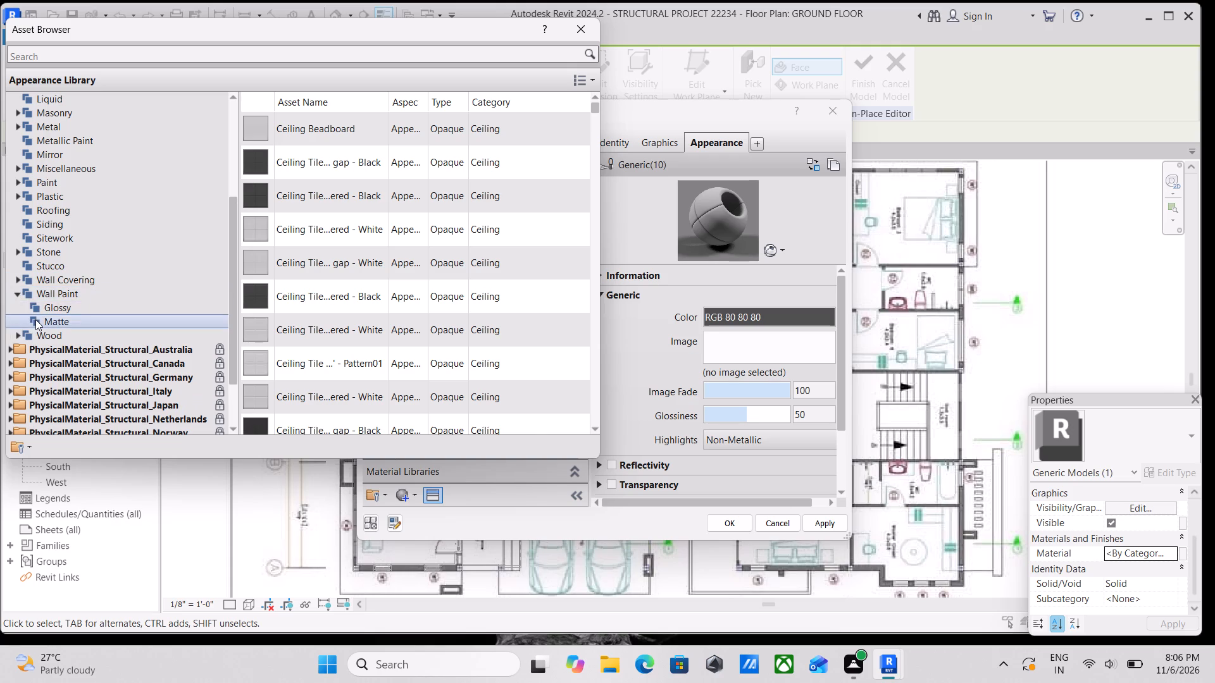
left_click(36, 319)
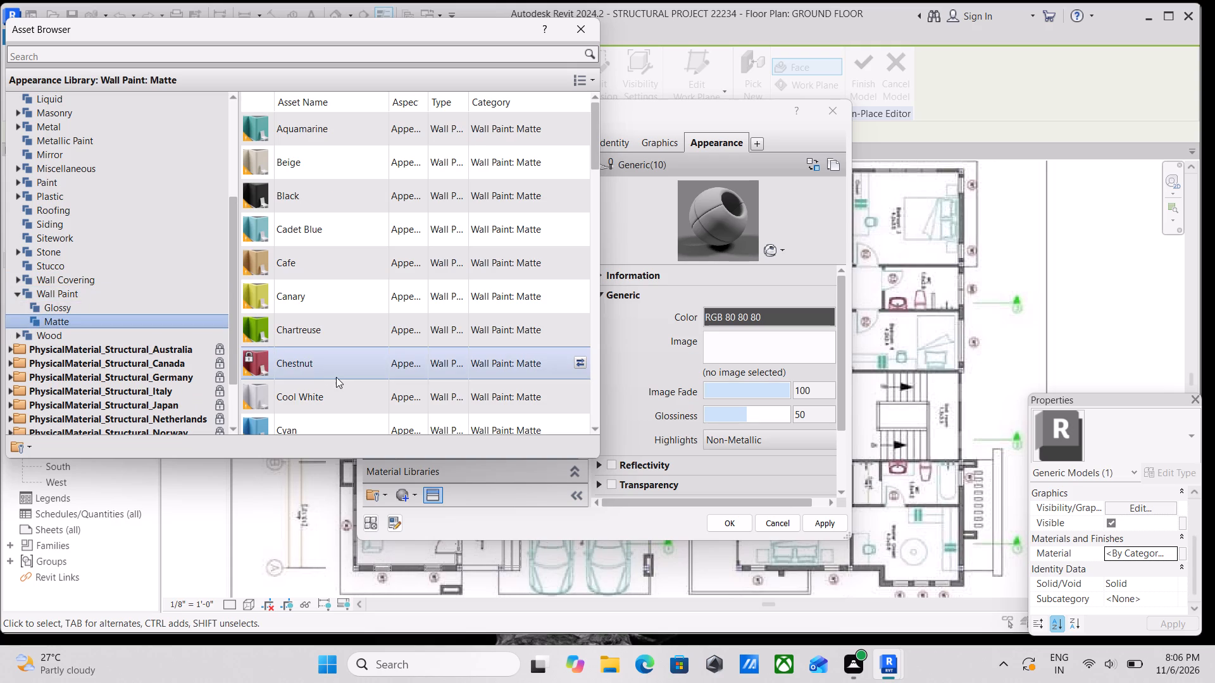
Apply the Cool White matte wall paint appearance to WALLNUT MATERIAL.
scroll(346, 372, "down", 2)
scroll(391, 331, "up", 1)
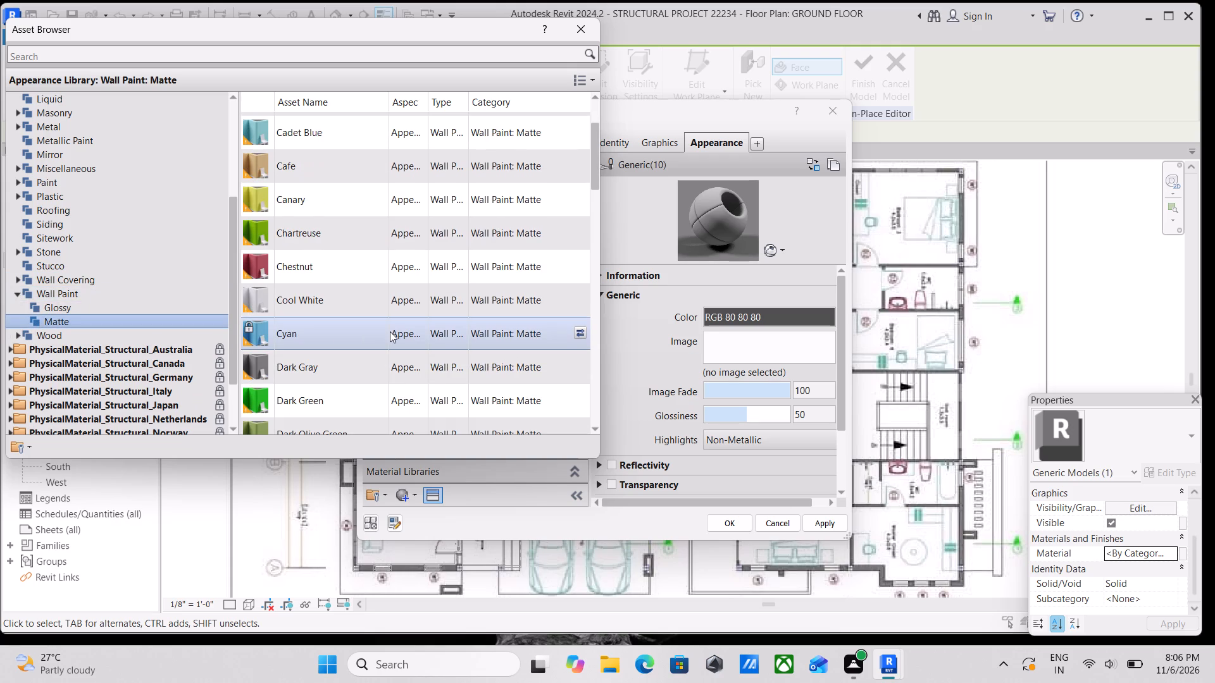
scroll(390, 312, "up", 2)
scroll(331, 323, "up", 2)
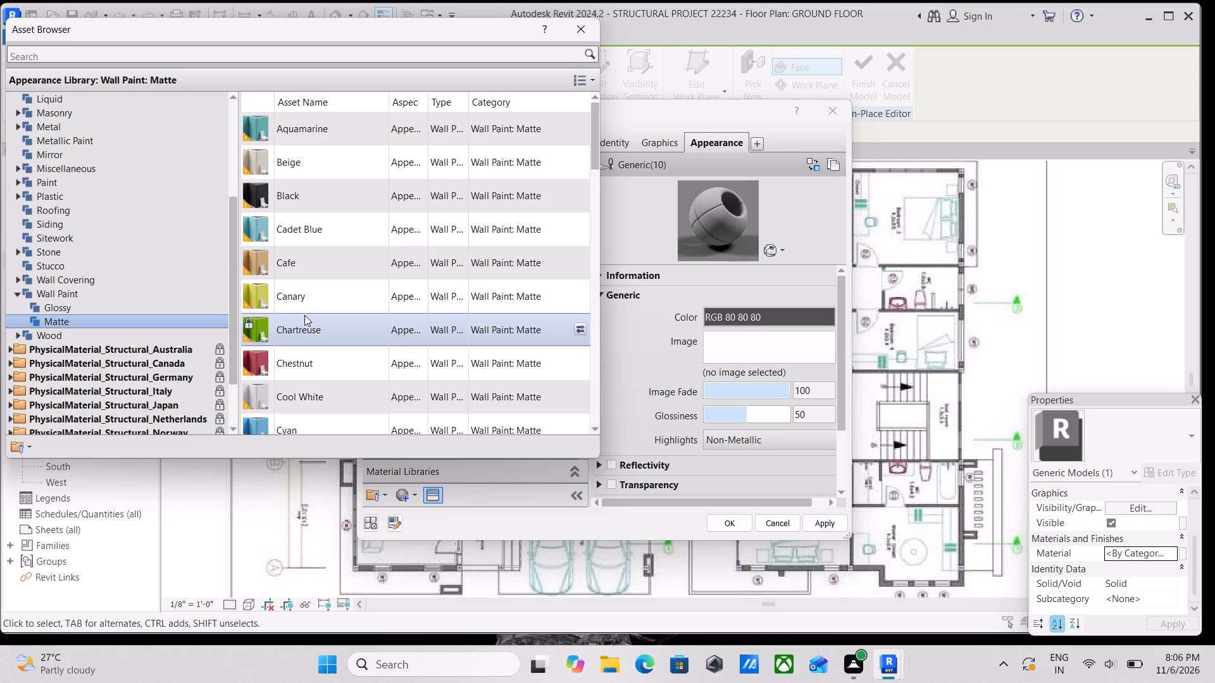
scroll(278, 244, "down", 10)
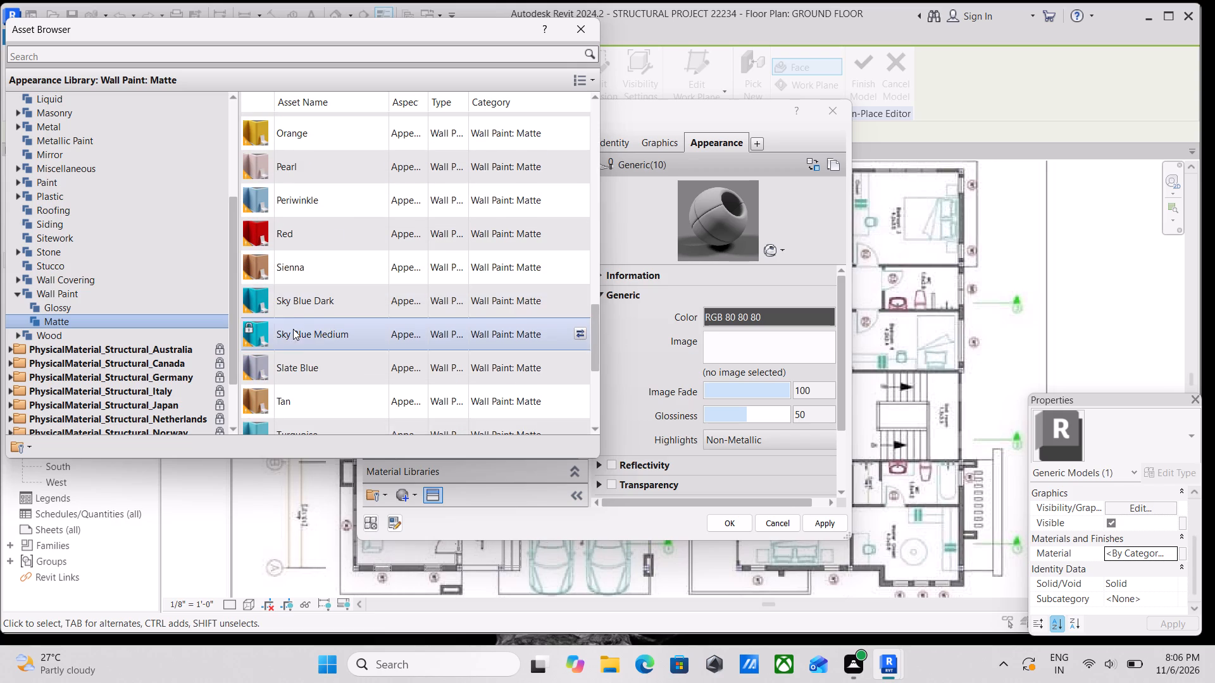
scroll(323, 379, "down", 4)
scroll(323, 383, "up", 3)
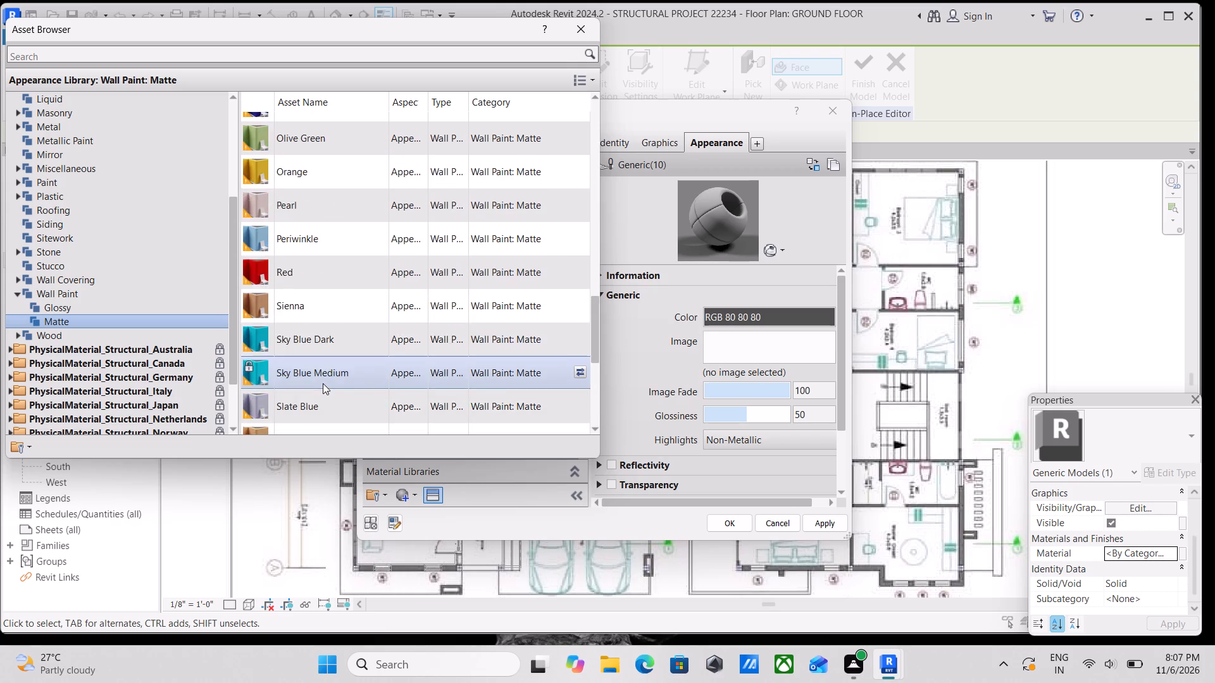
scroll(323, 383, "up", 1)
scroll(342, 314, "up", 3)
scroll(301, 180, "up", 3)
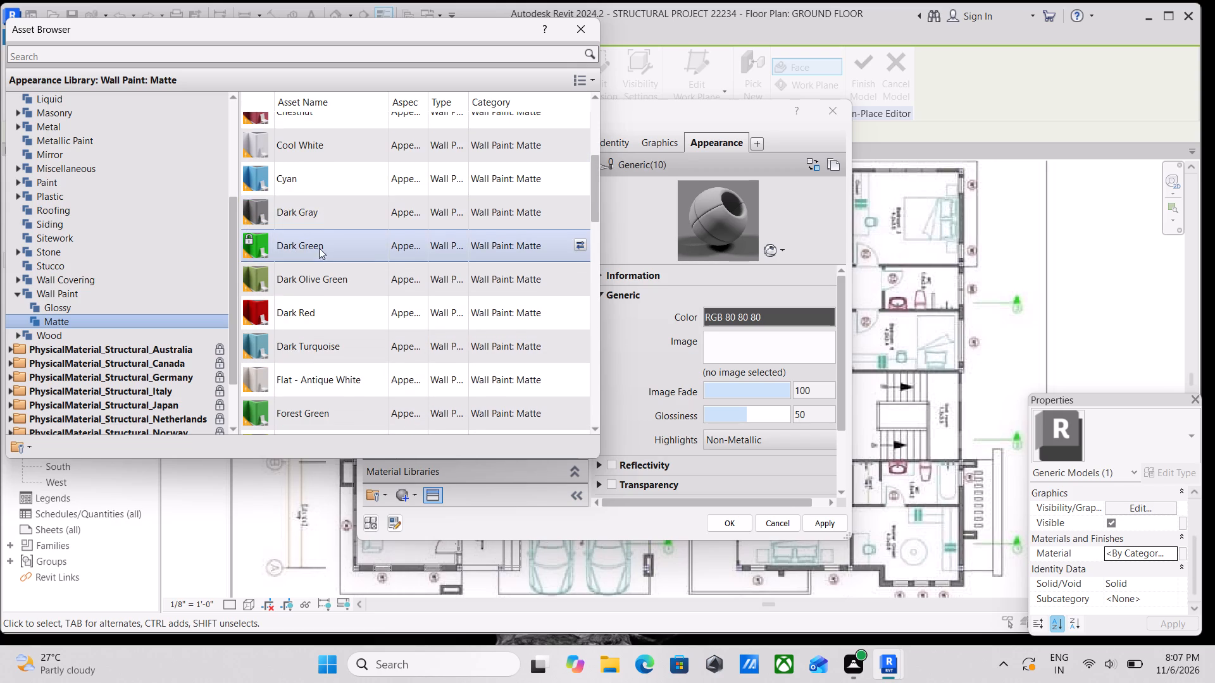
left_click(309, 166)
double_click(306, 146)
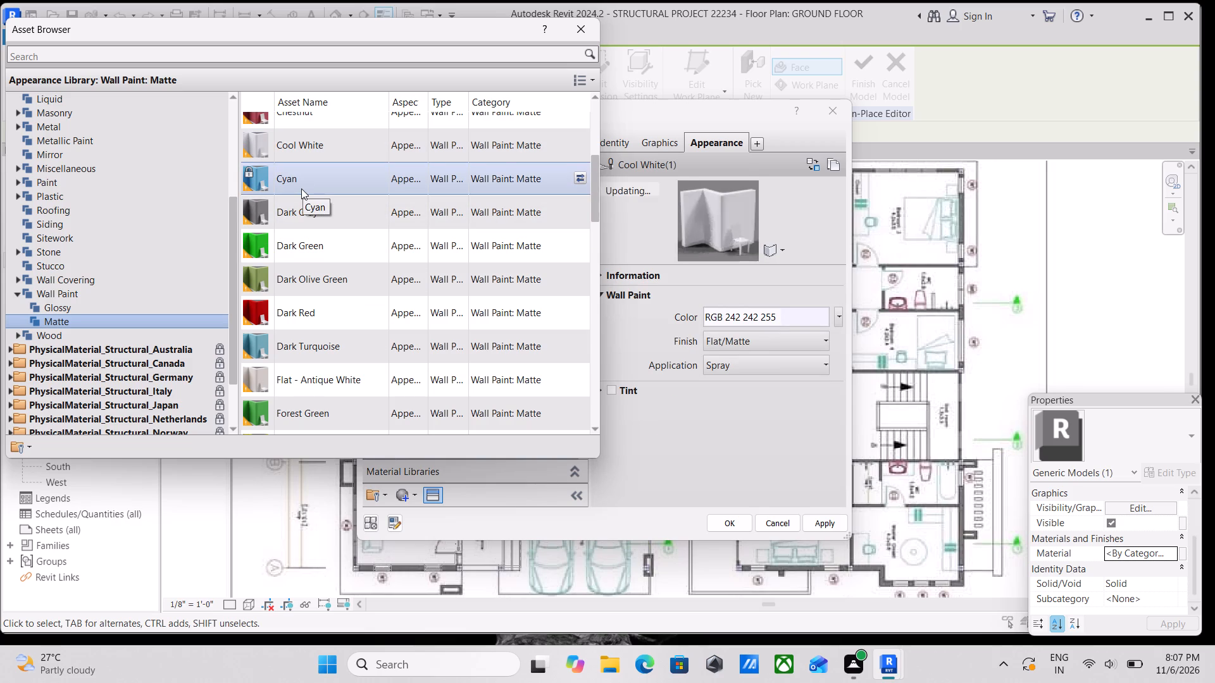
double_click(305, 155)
Compare the Sienna and Tan matte wall paints on WALLNUT MATERIAL and set Sienna as its appearance.
scroll(308, 220, "down", 4)
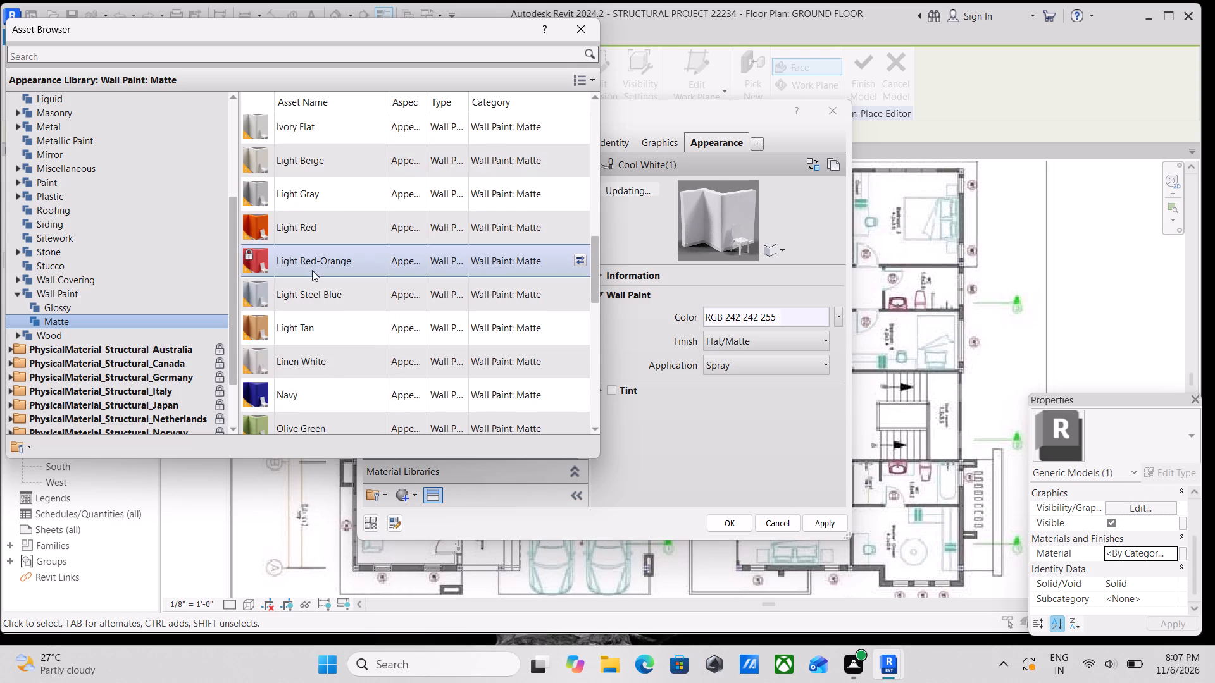
scroll(313, 288, "down", 4)
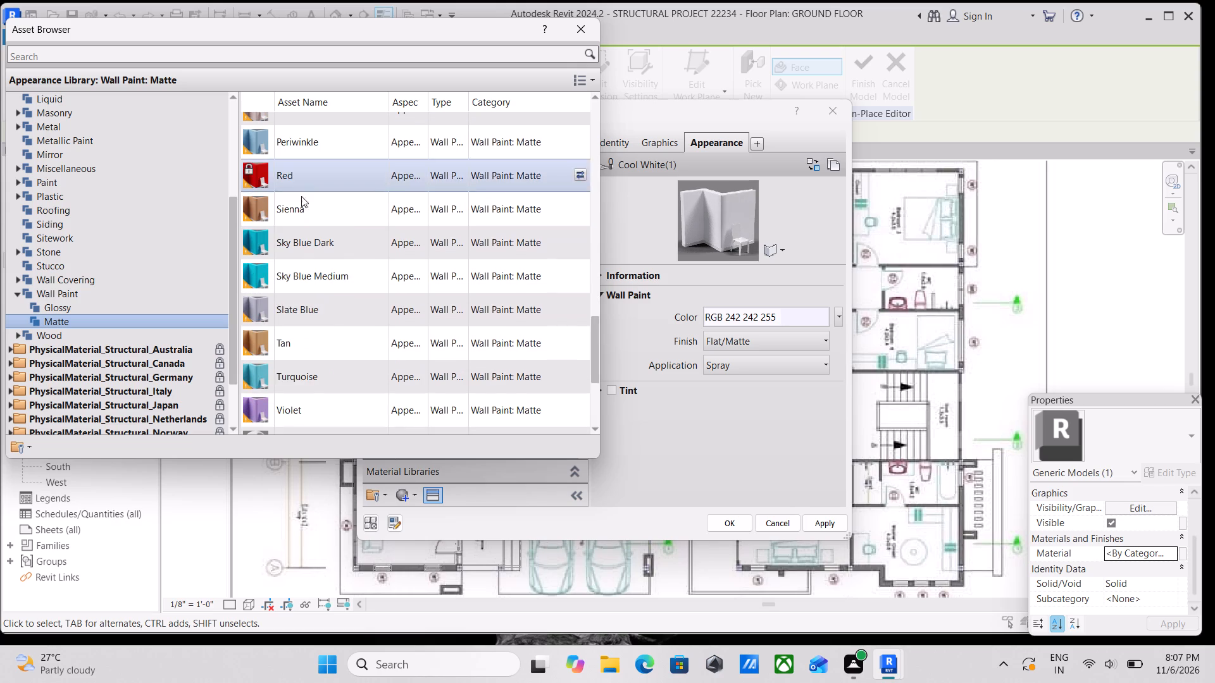
double_click(304, 209)
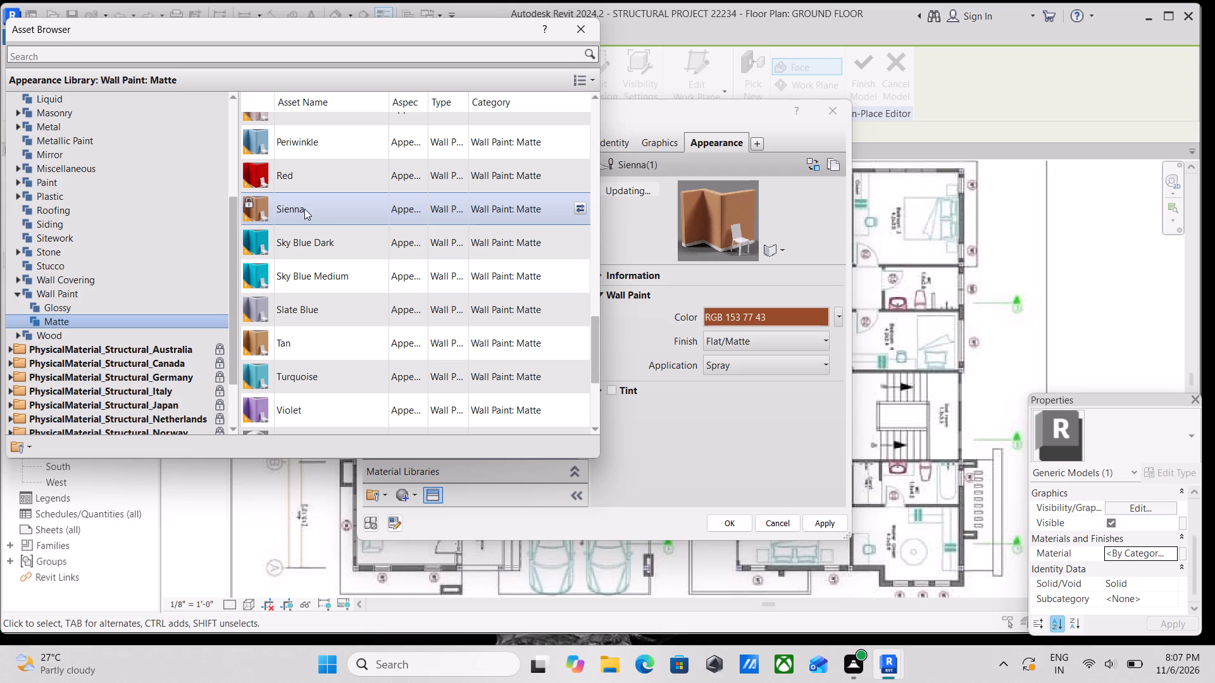
double_click(332, 345)
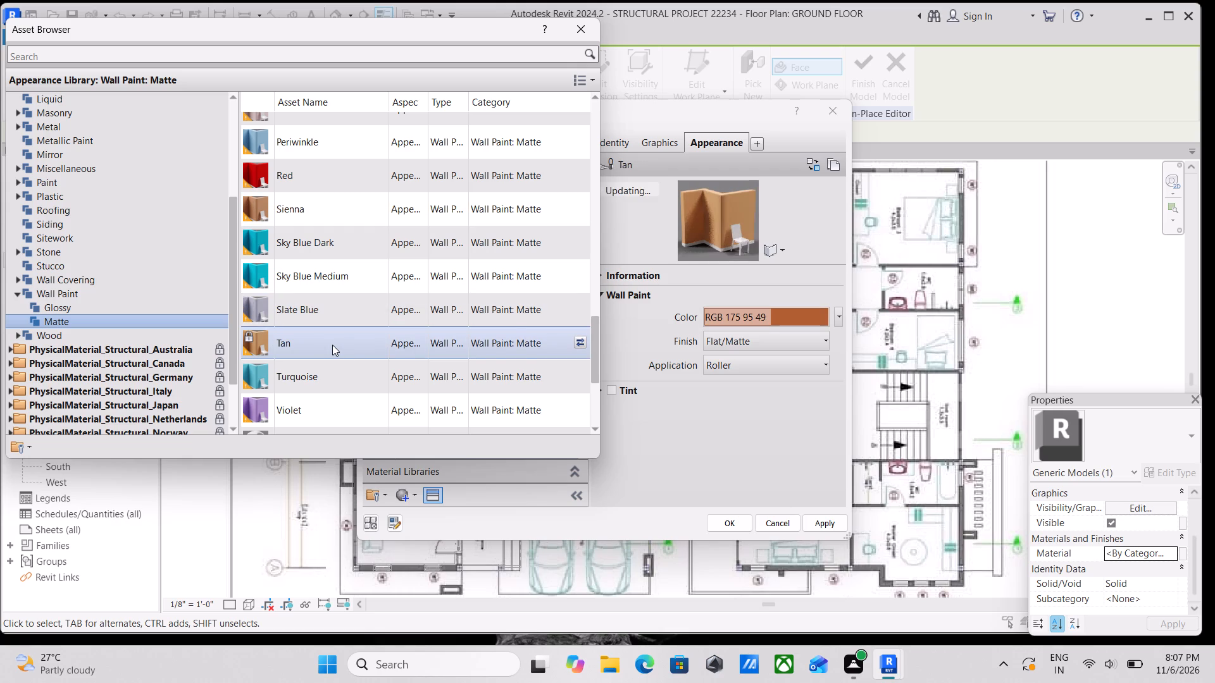
double_click(311, 212)
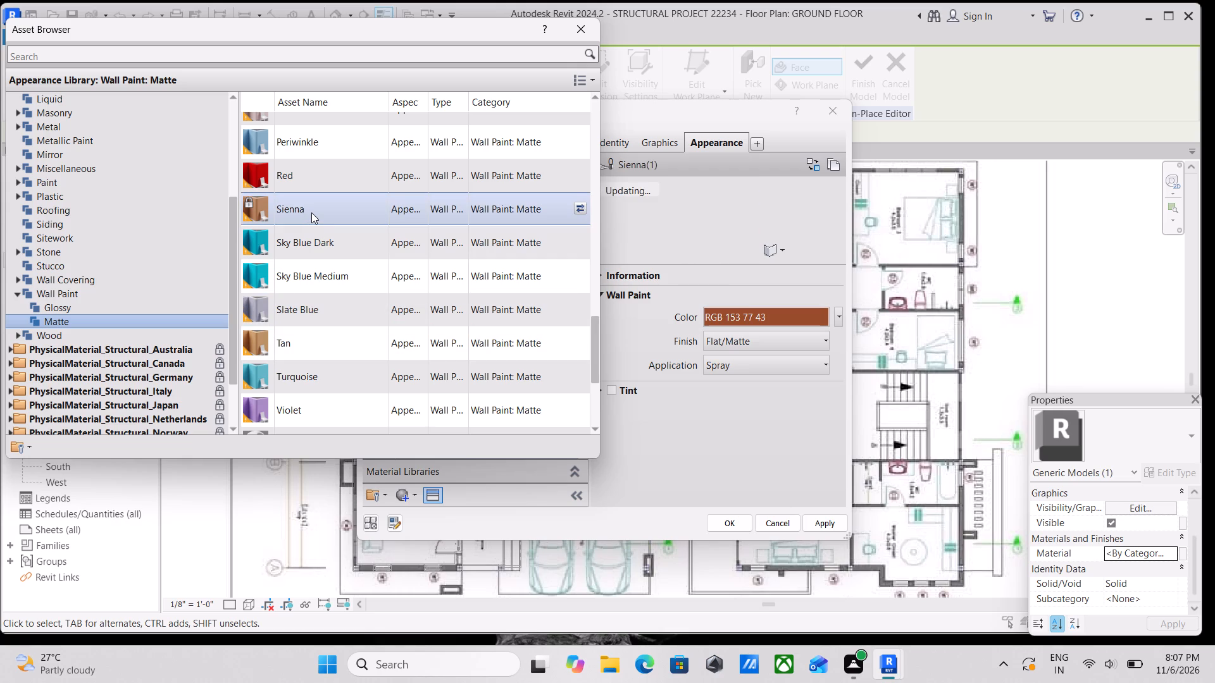
Apply the material changes and assign WALLNUT MATERIAL to the slat extrusion.
left_click(818, 522)
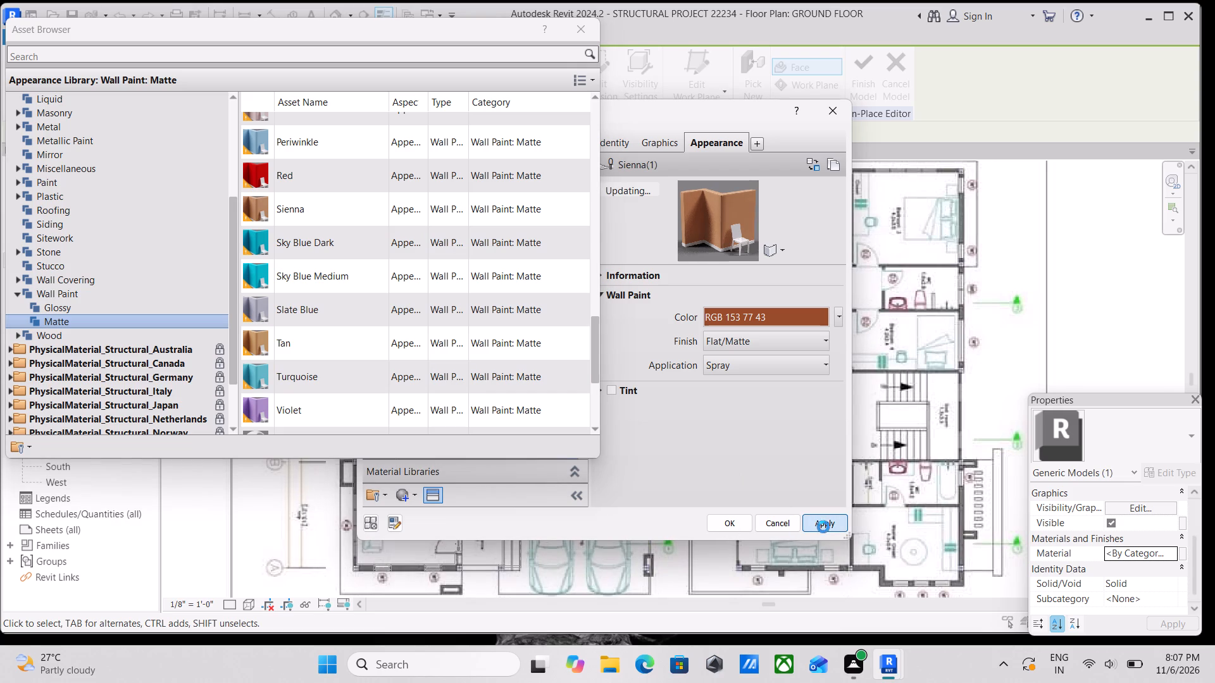
left_click(743, 526)
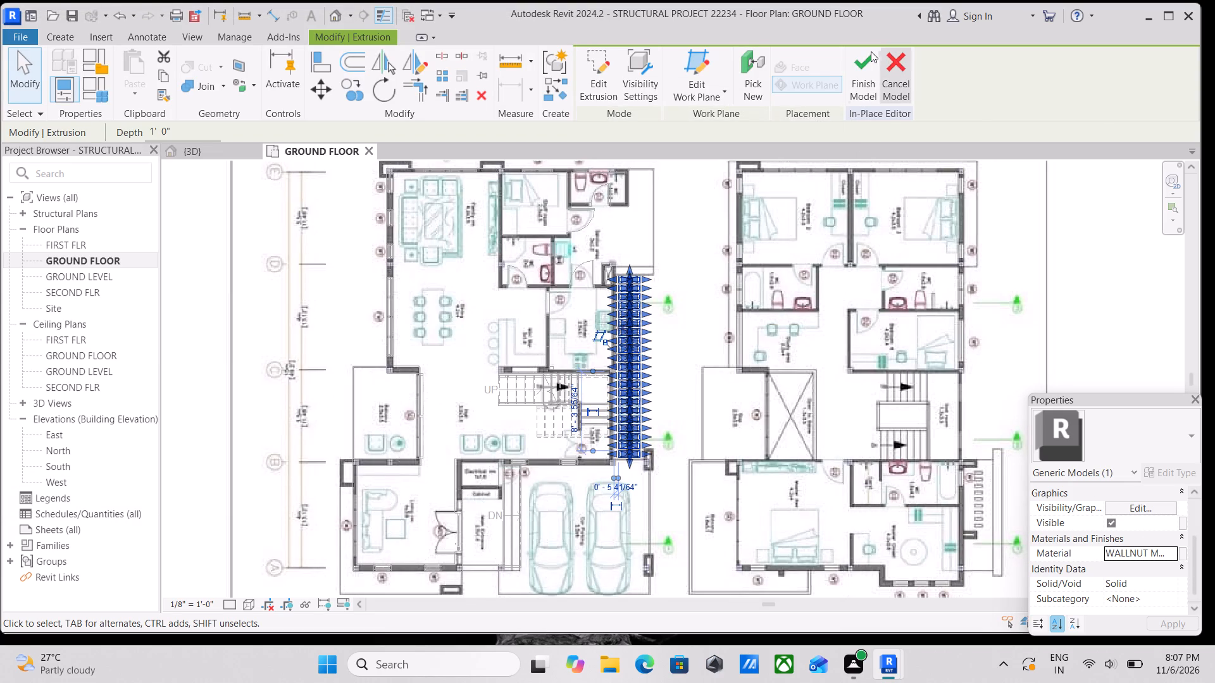
Finish the in-place slat model.
left_click(868, 68)
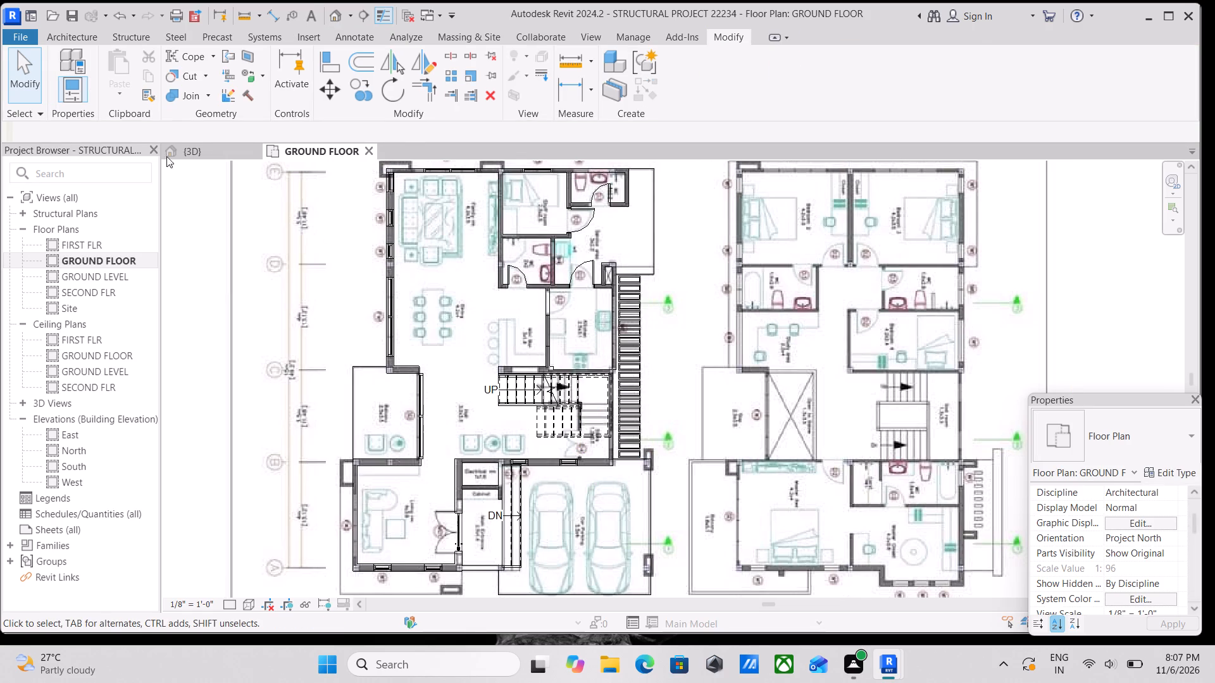
In the 3D view, stretch the top of the slat strip up to about two-thirds of the ground floor wall height.
left_click(192, 147)
scroll(545, 366, "down", 1)
middle_click_drag(526, 352, 473, 304)
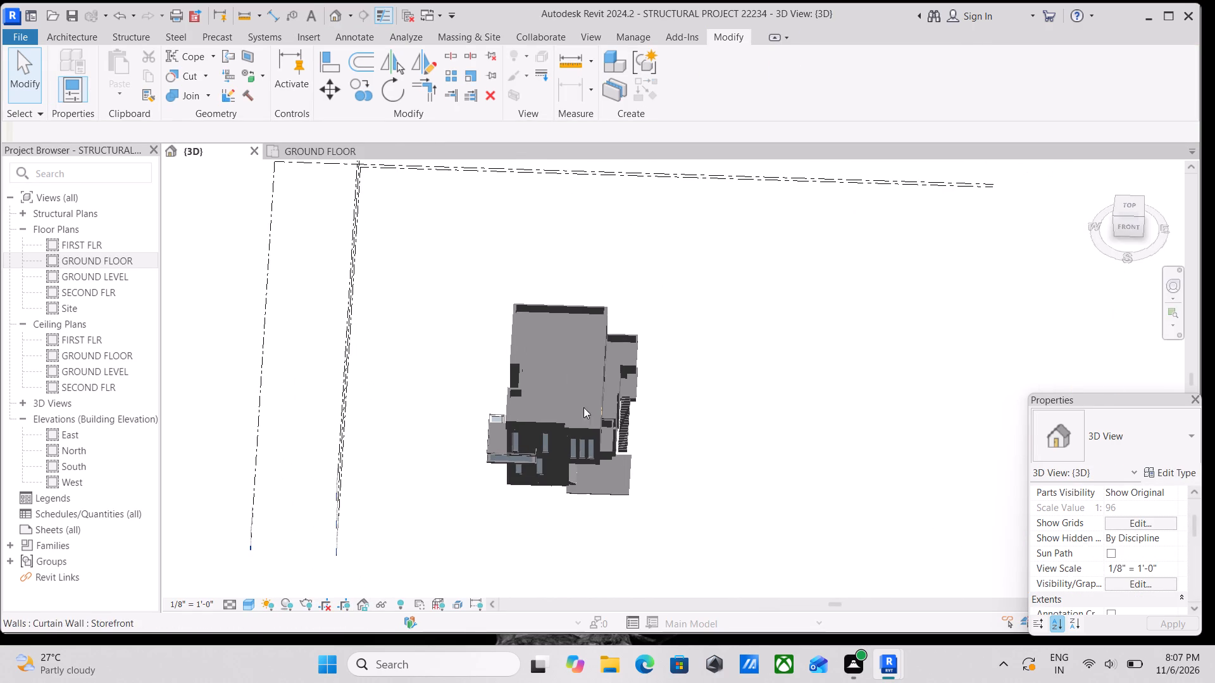
scroll(590, 467, "up", 2)
middle_click_drag(655, 456, 338, 247, "shift")
scroll(340, 266, "up", 1, "shift")
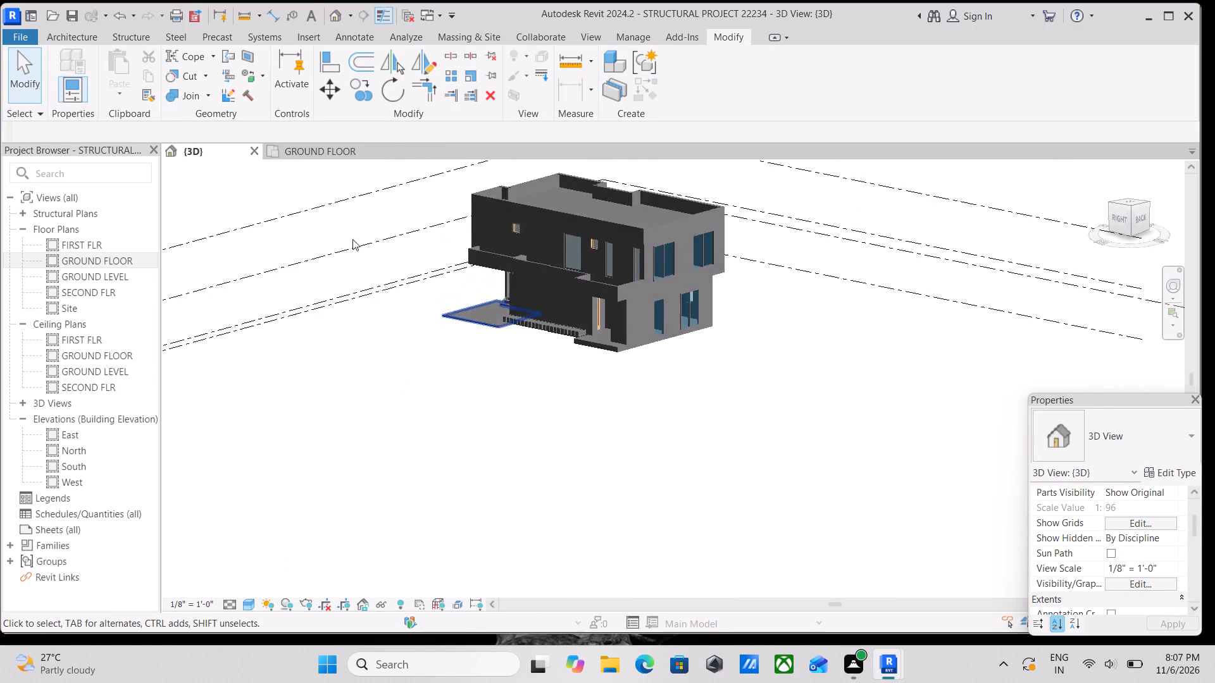
middle_click_drag(453, 328, 511, 334, "shift")
scroll(514, 325, "up", 2)
middle_click_drag(514, 325, 552, 343, "shift")
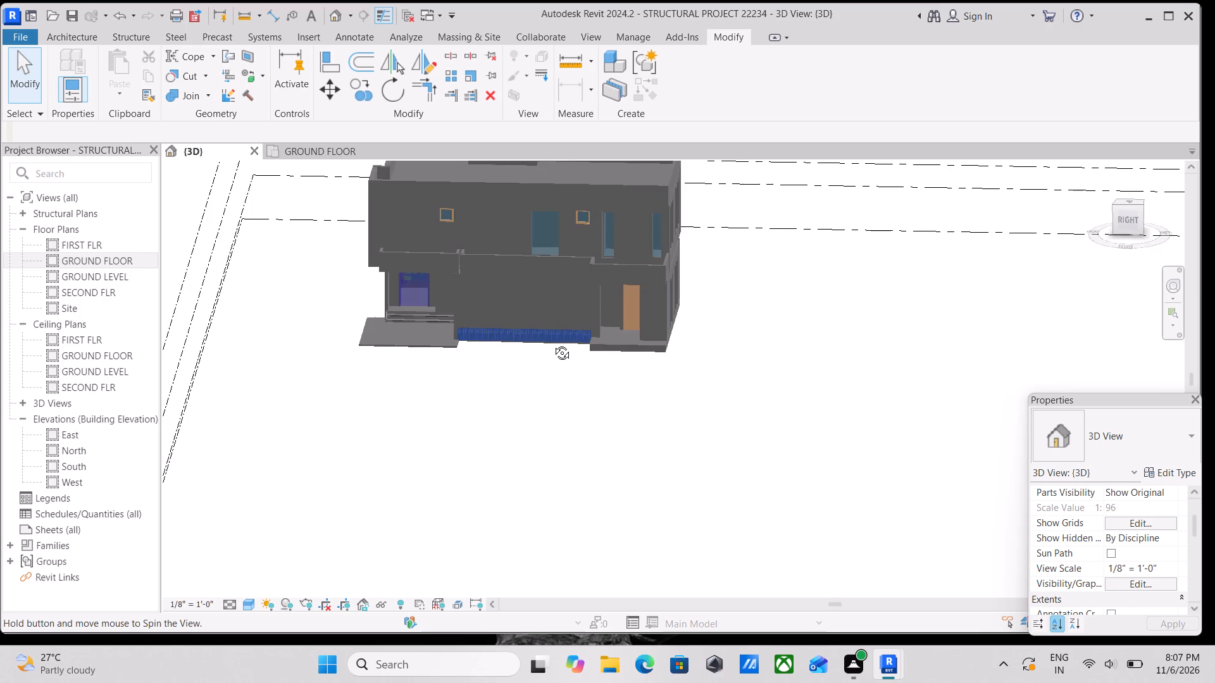
middle_click_drag(552, 343, 603, 378, "shift")
middle_click_drag(578, 381, 616, 406, "shift")
scroll(616, 406, "up", 1, "shift")
scroll(558, 379, "up", 6)
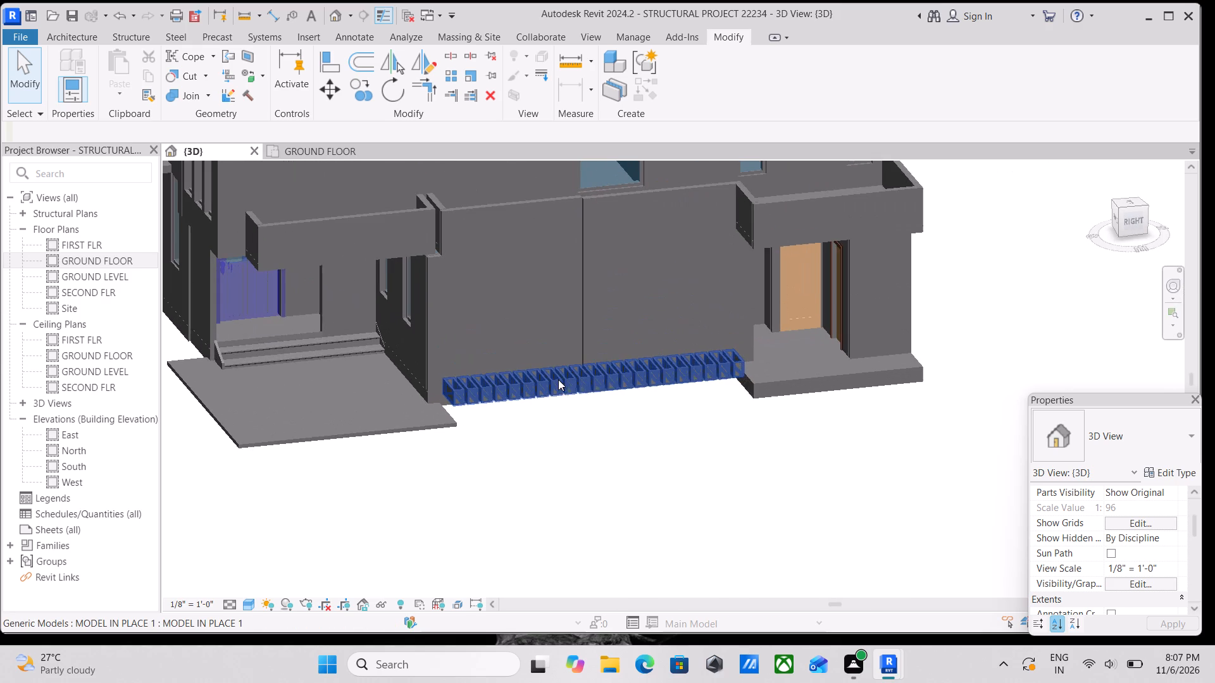
left_click(558, 379)
scroll(576, 399, "up", 3)
middle_click_drag(590, 384, 576, 354, "shift")
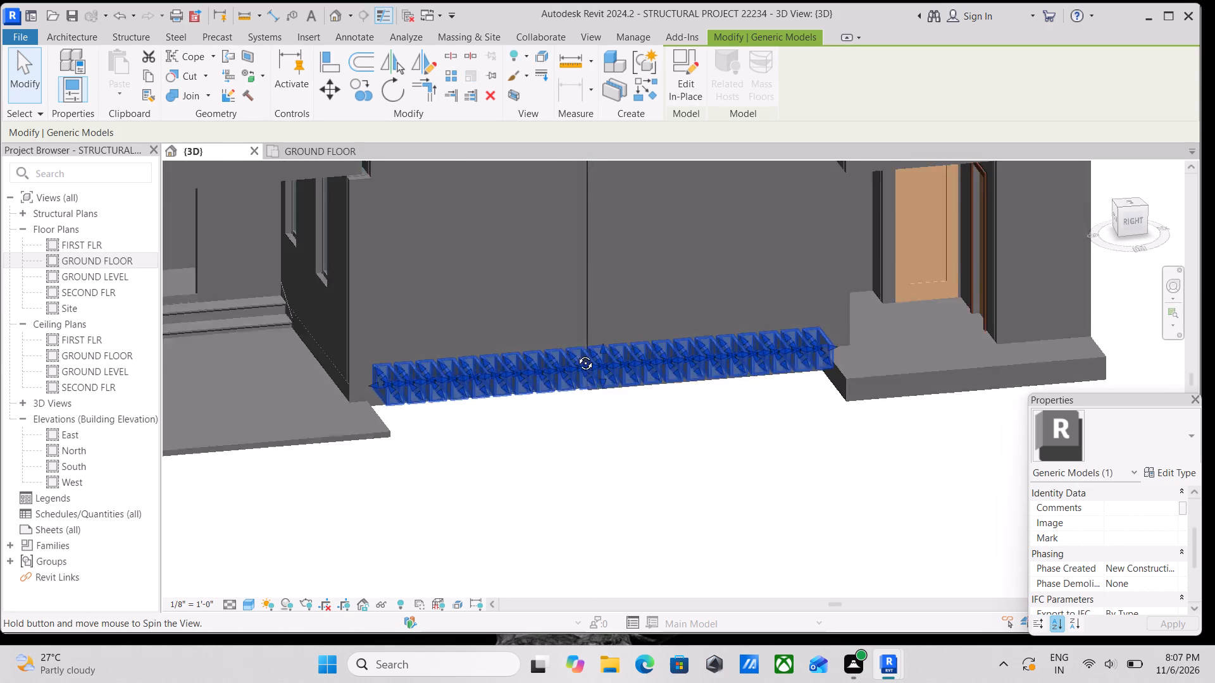
middle_click_drag(576, 354, 554, 299, "shift")
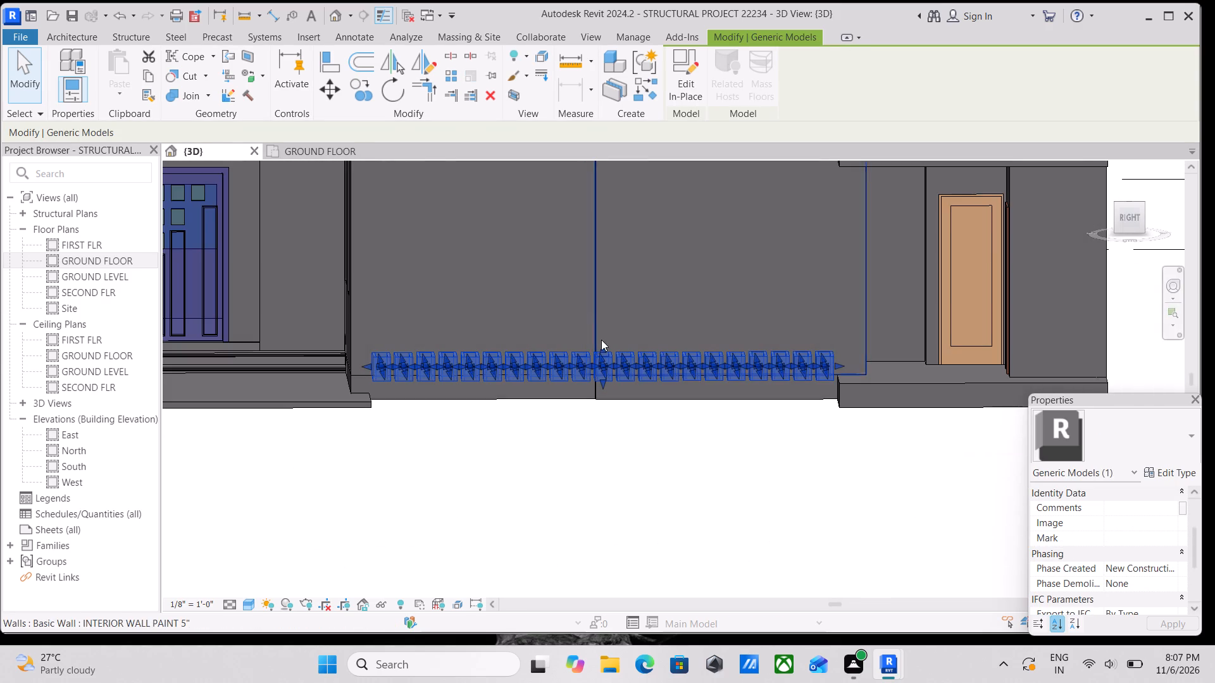
left_click_drag(602, 346, 596, 243)
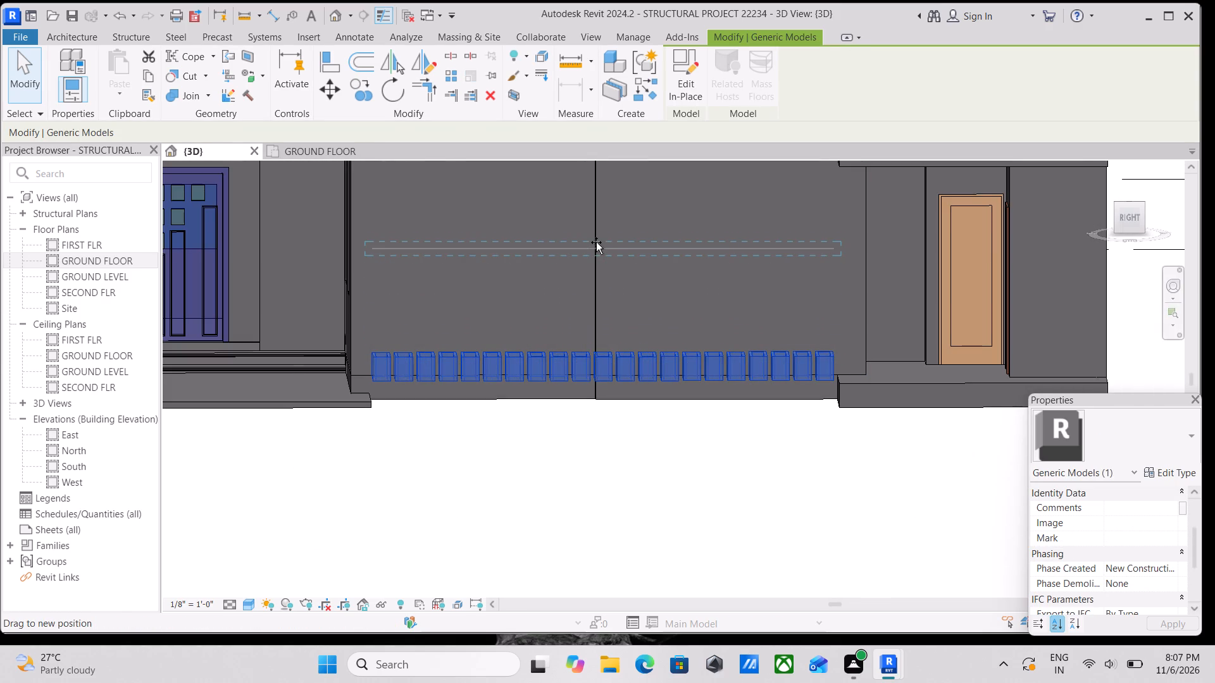
Stretch the top of the slats up to the bottom edge of the projecting wall band above them.
scroll(596, 242, "down", 5)
middle_click_drag(596, 242, 620, 326)
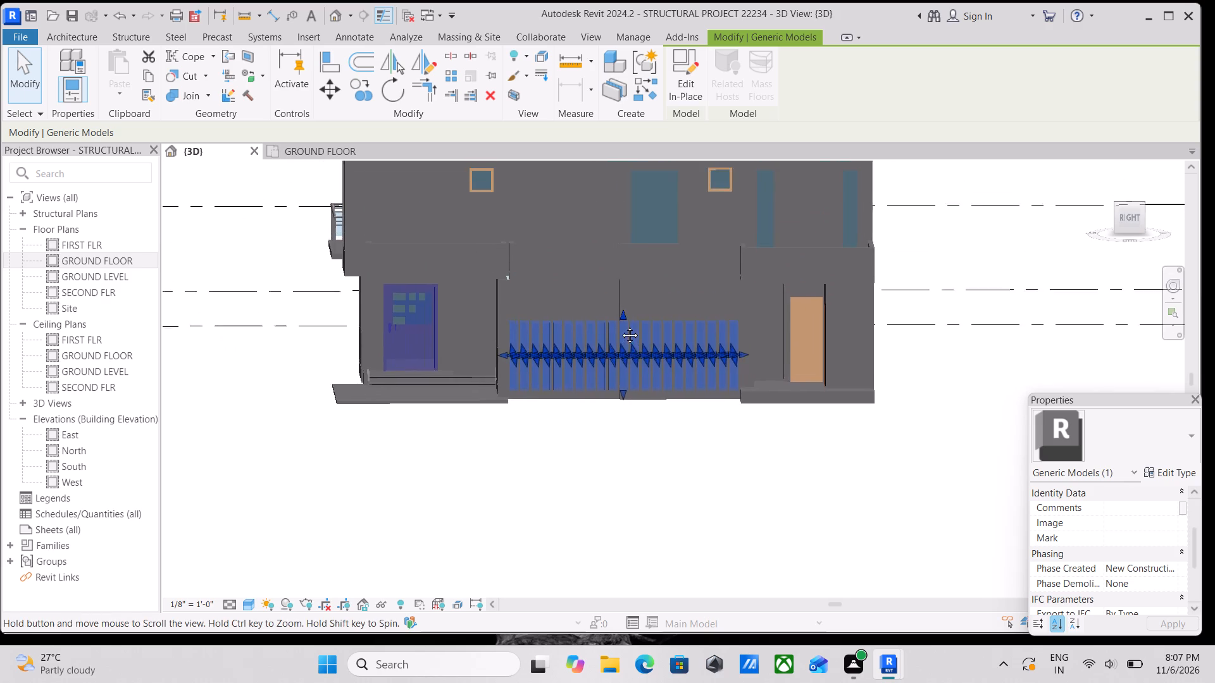
middle_click_drag(620, 326, 620, 325)
scroll(620, 324, "up", 1)
left_click_drag(621, 316, 620, 308)
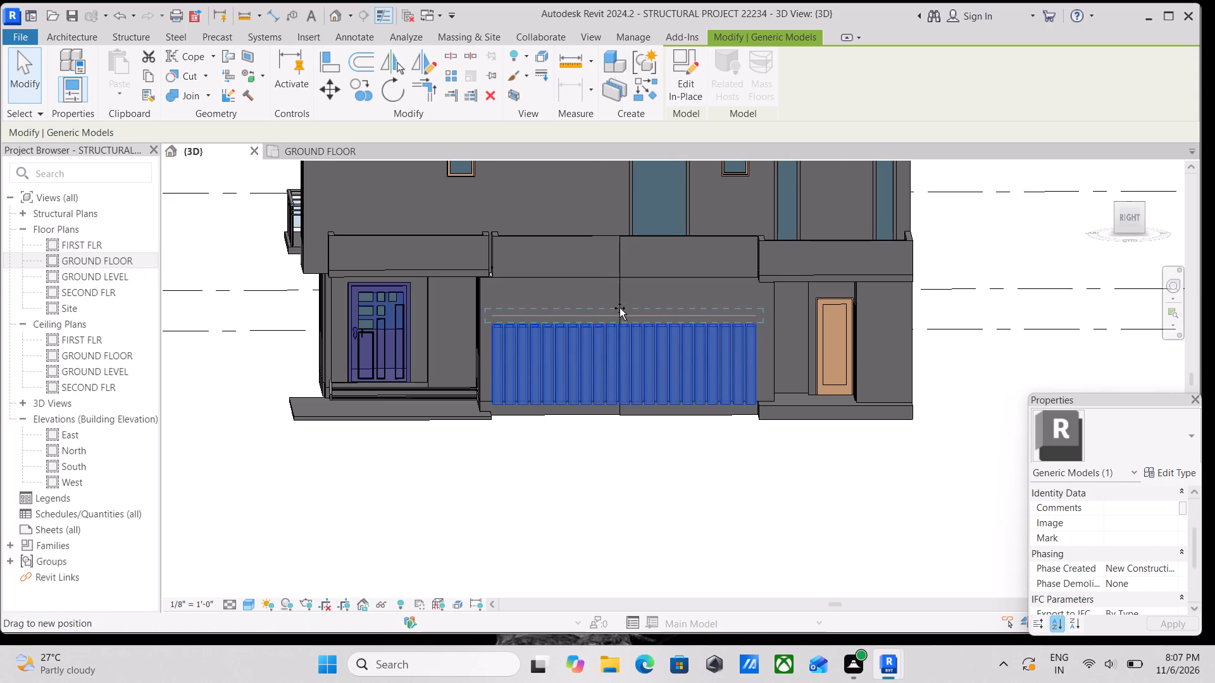
left_click_drag(620, 308, 619, 278)
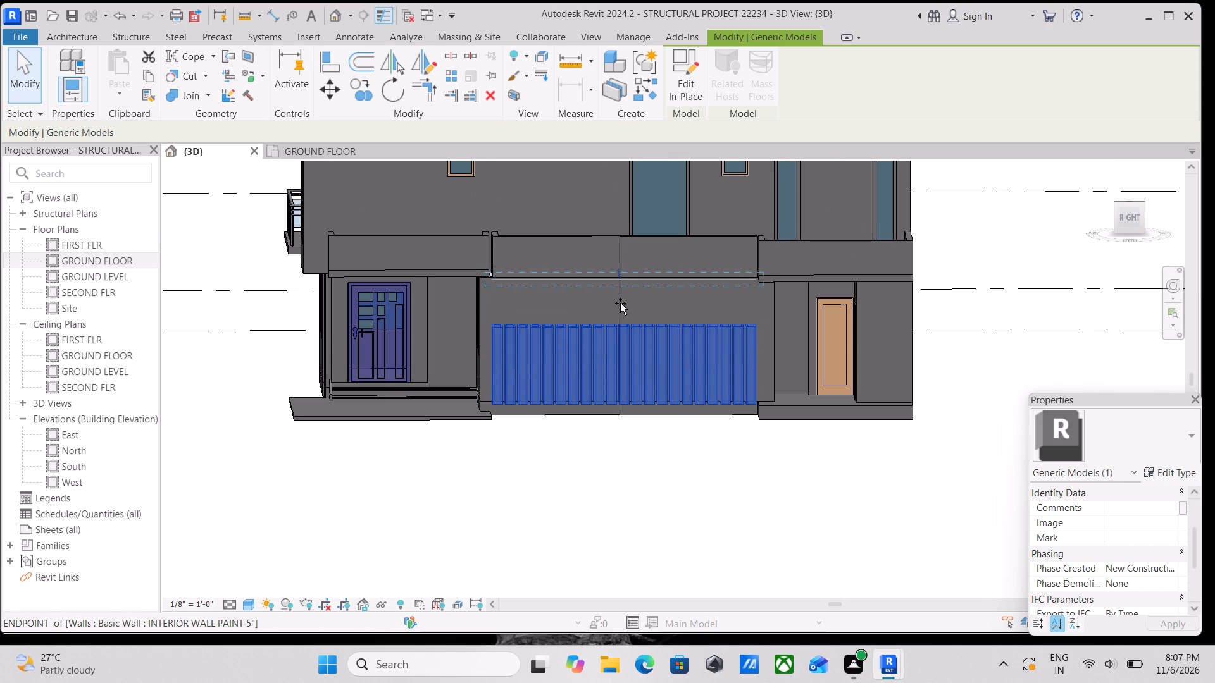
Examine the raised slats from the front, above and both sides for their fit against the wall and first floor projection.
scroll(620, 303, "down", 3)
middle_click_drag(620, 304, 677, 351, "shift")
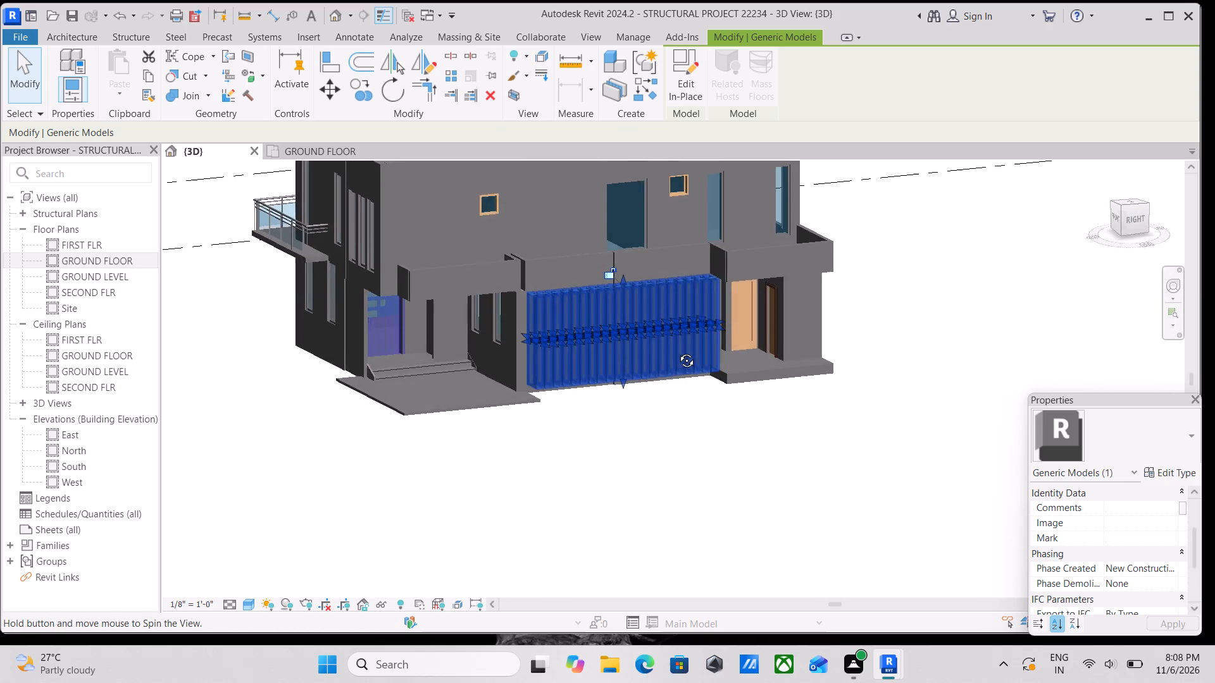
middle_click_drag(677, 351, 692, 359, "shift")
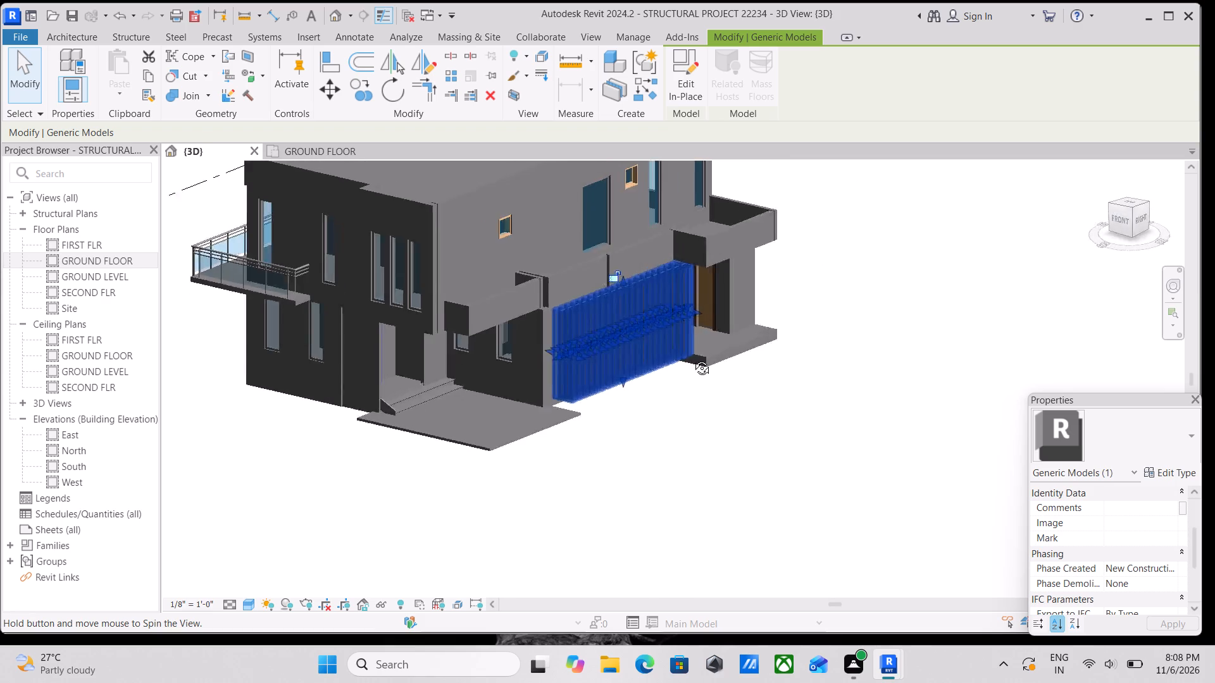
middle_click_drag(692, 359, 814, 520, "shift")
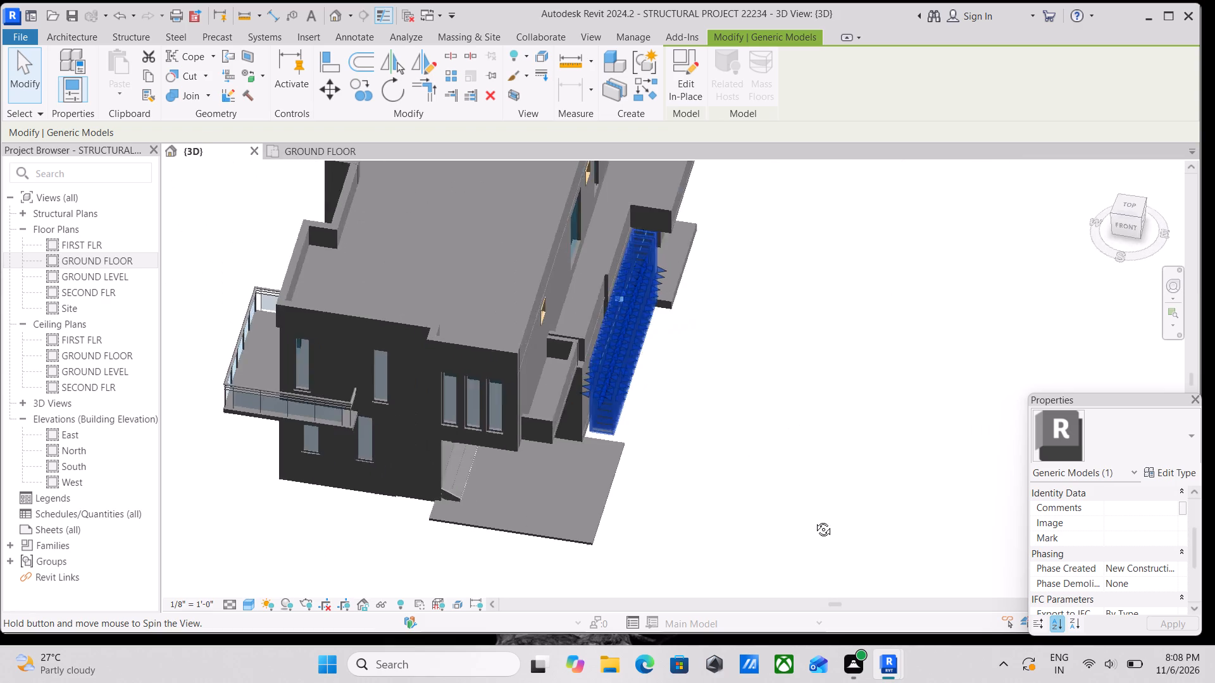
middle_click_drag(814, 520, 812, 517, "shift")
scroll(675, 444, "up", 3)
scroll(626, 247, "up", 1)
middle_click_drag(651, 251, 628, 382, "shift")
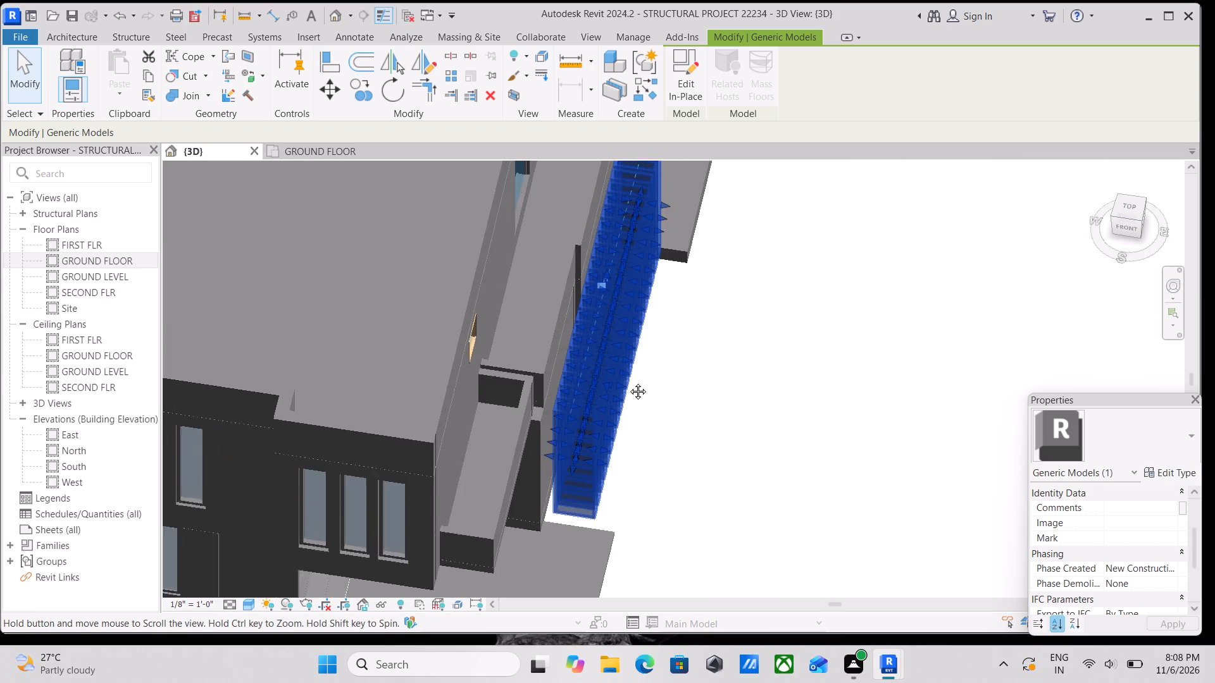
middle_click_drag(628, 382, 623, 394, "shift")
scroll(628, 331, "up", 3)
key("Escape")
key("Escape")
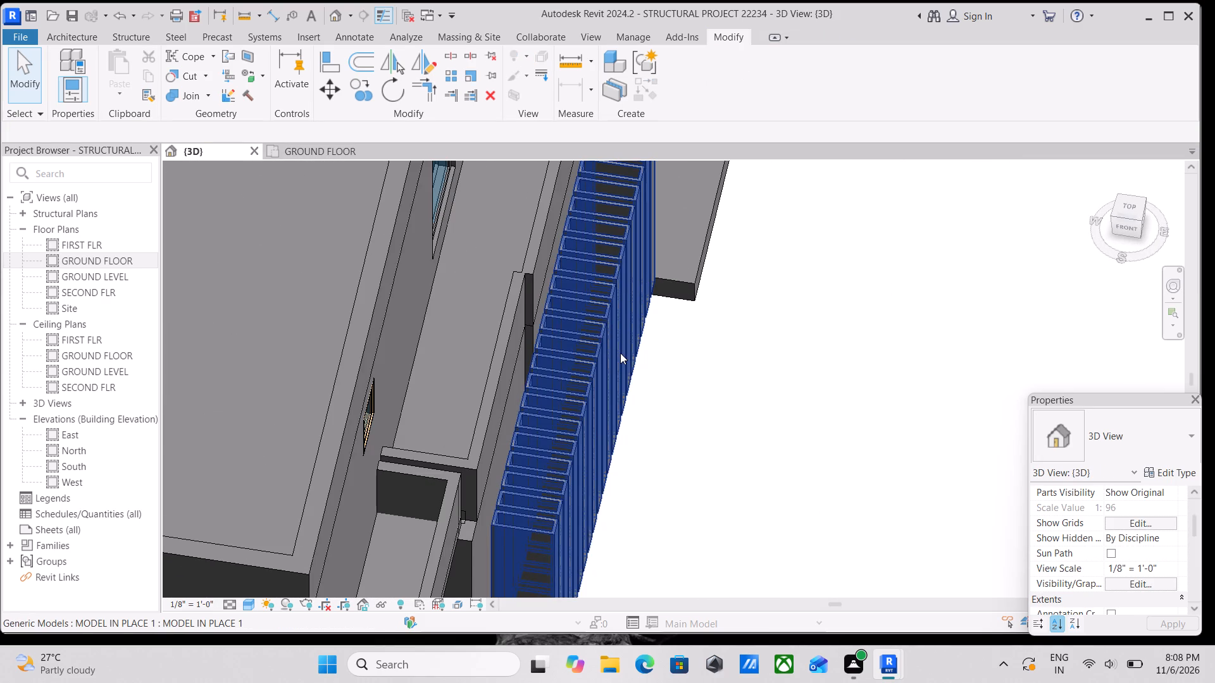
scroll(620, 353, "down", 1)
middle_click_drag(651, 368, 461, 199, "shift")
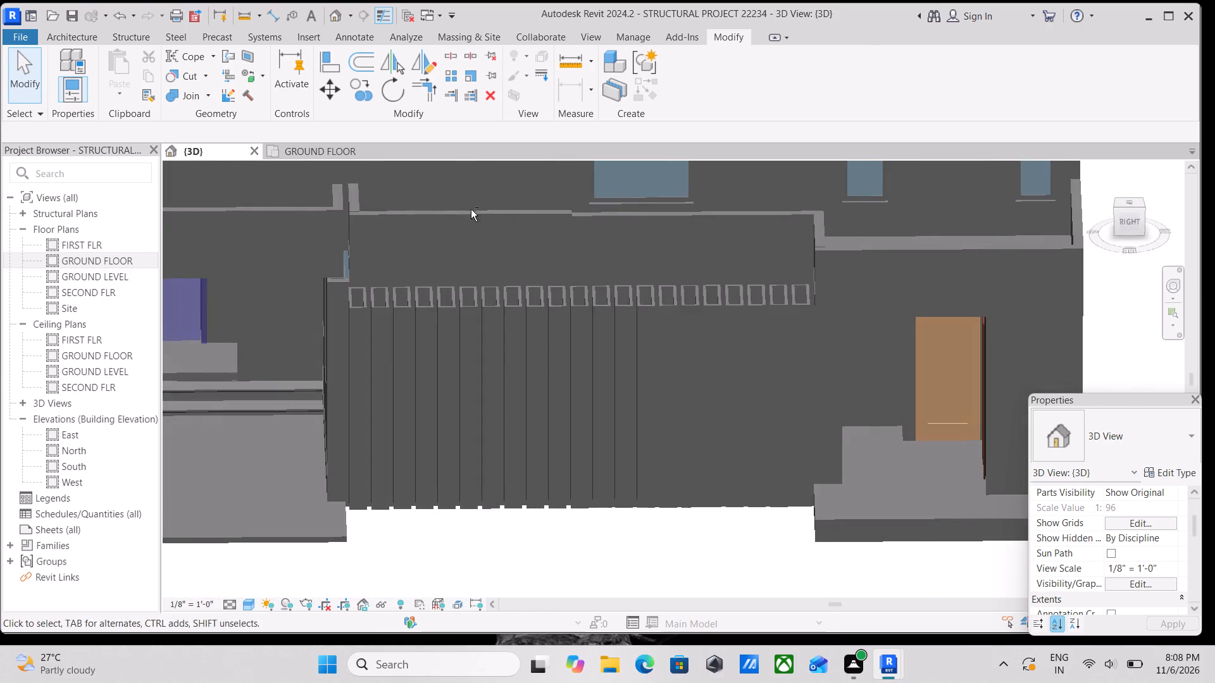
middle_click_drag(505, 354, 437, 314, "shift")
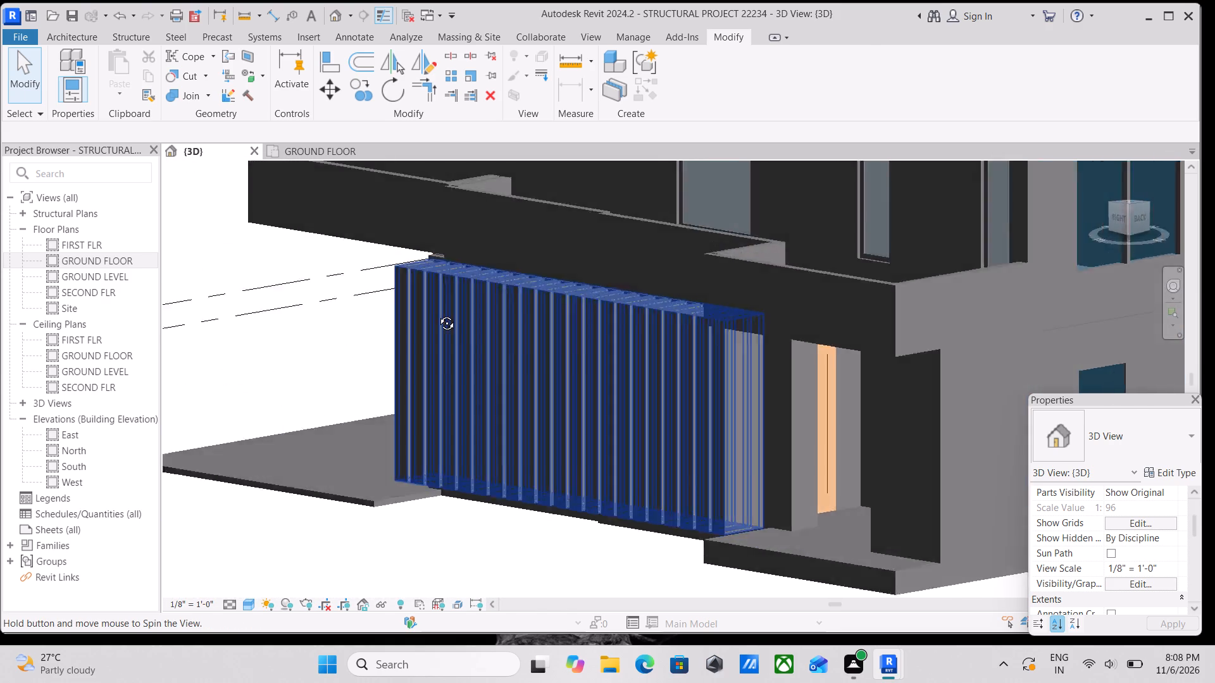
middle_click_drag(437, 314, 554, 345, "shift")
scroll(554, 345, "up", 1, "shift")
Stretch the top of the slats past the wall band to the lower edge of the small first floor windows.
left_click(558, 312)
scroll(563, 302, "up", 1)
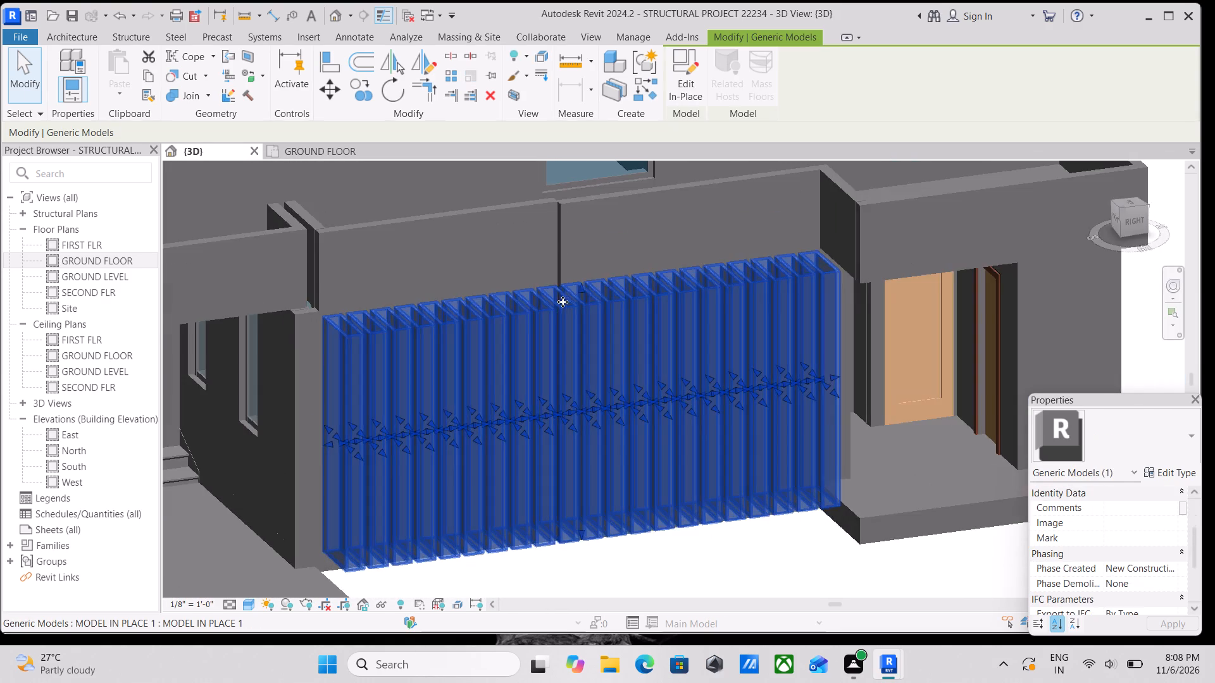
scroll(573, 303, "down", 4)
middle_click_drag(592, 308, 462, 176, "shift")
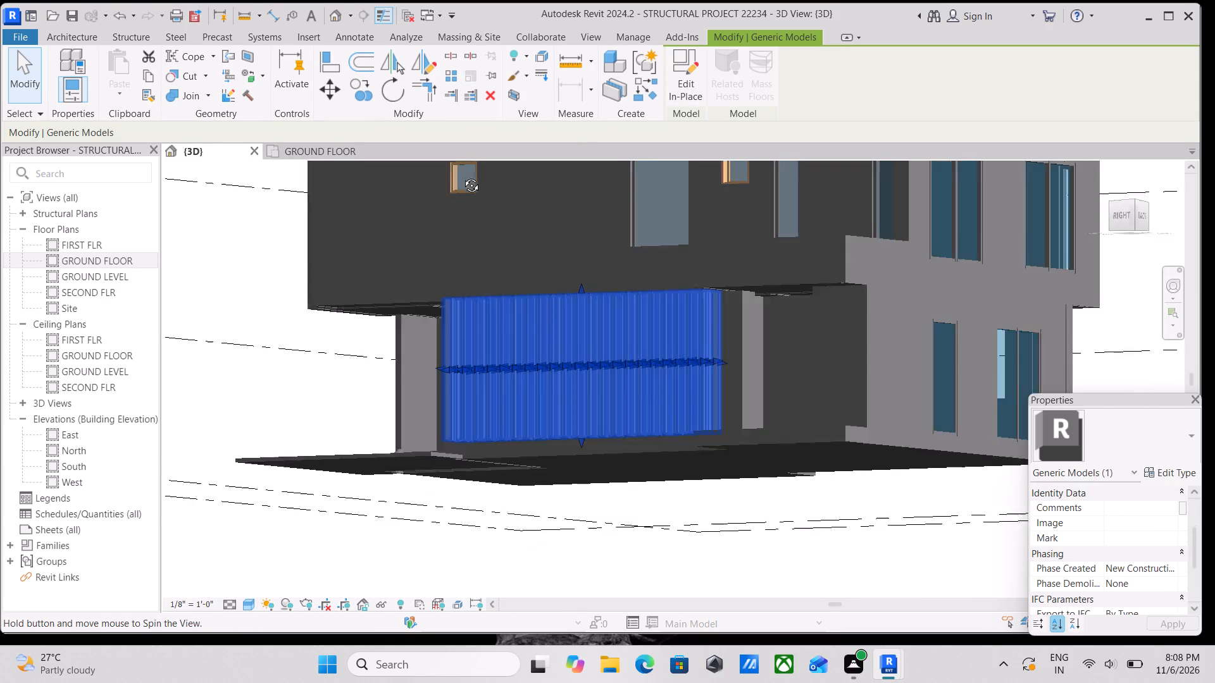
middle_click_drag(462, 176, 539, 215, "shift")
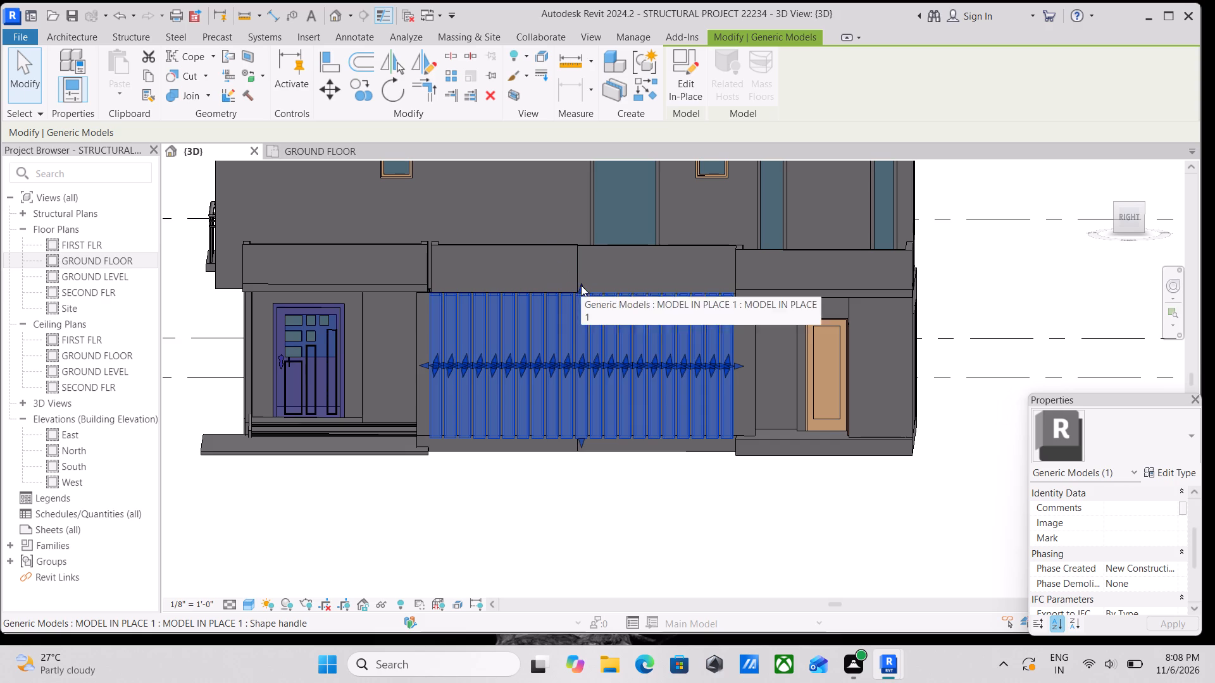
left_click_drag(578, 281, 571, 171)
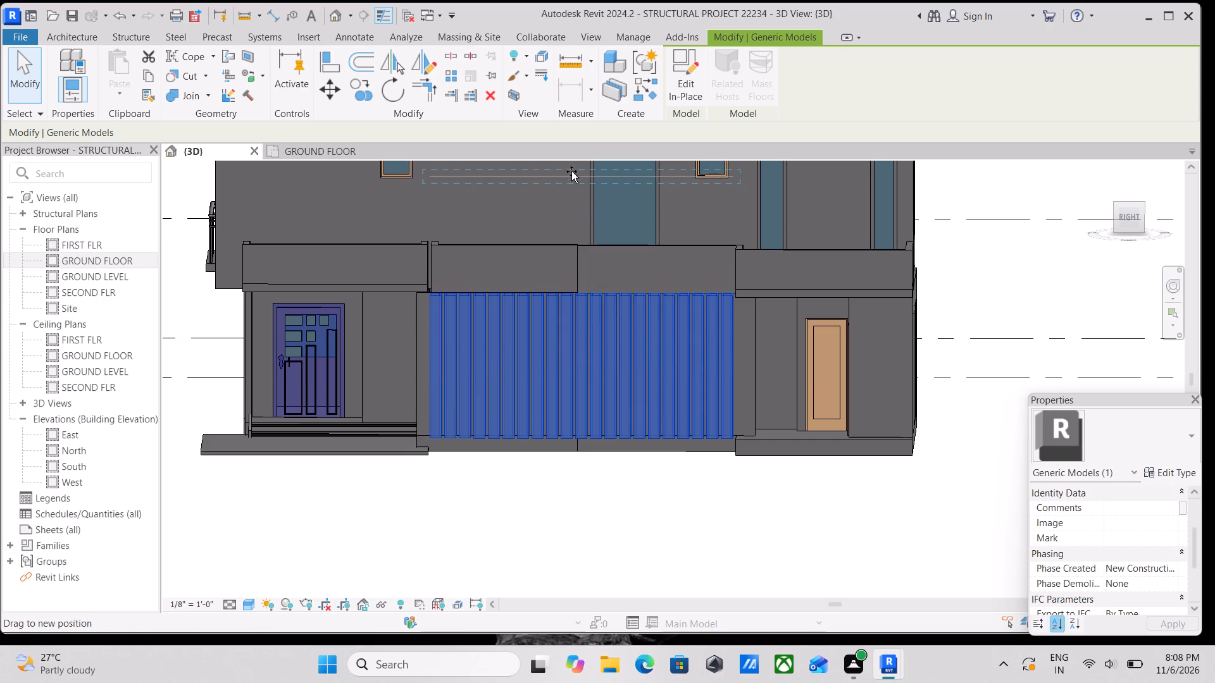
Examine the taller slat screen around the house, checking its height against the levels and the first floor windows.
scroll(566, 250, "down", 8)
middle_click_drag(566, 252, 604, 276, "shift")
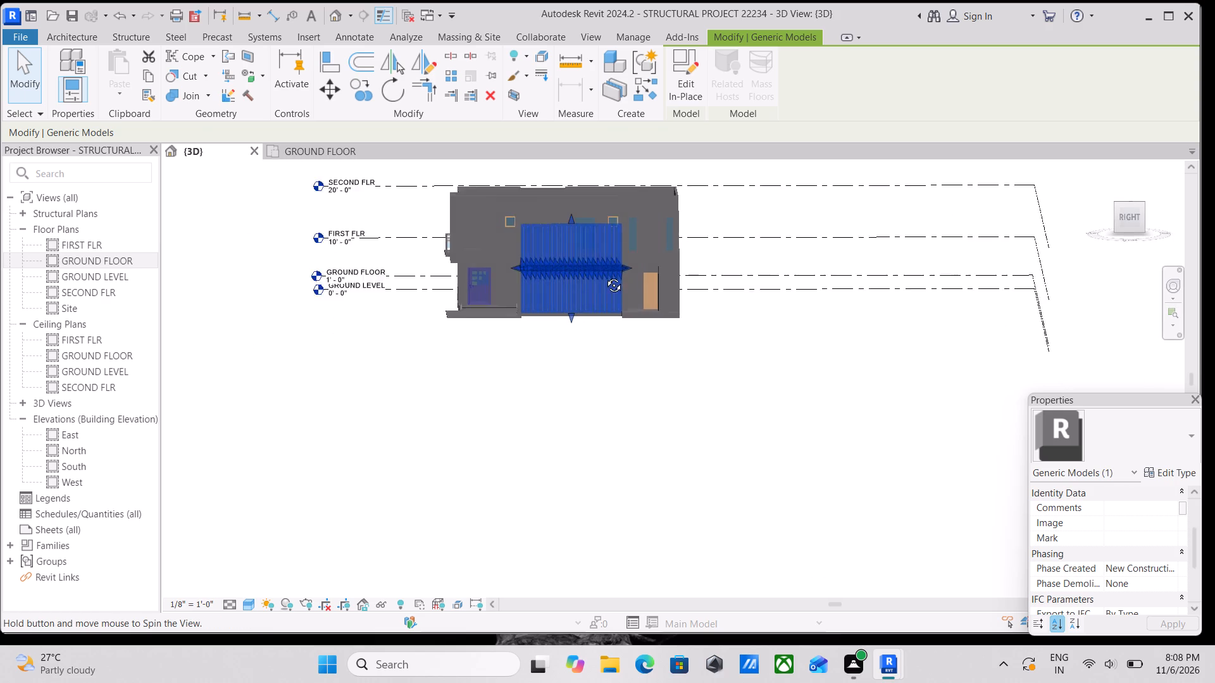
middle_click_drag(604, 276, 622, 336, "shift")
middle_click_drag(579, 261, 537, 267, "shift")
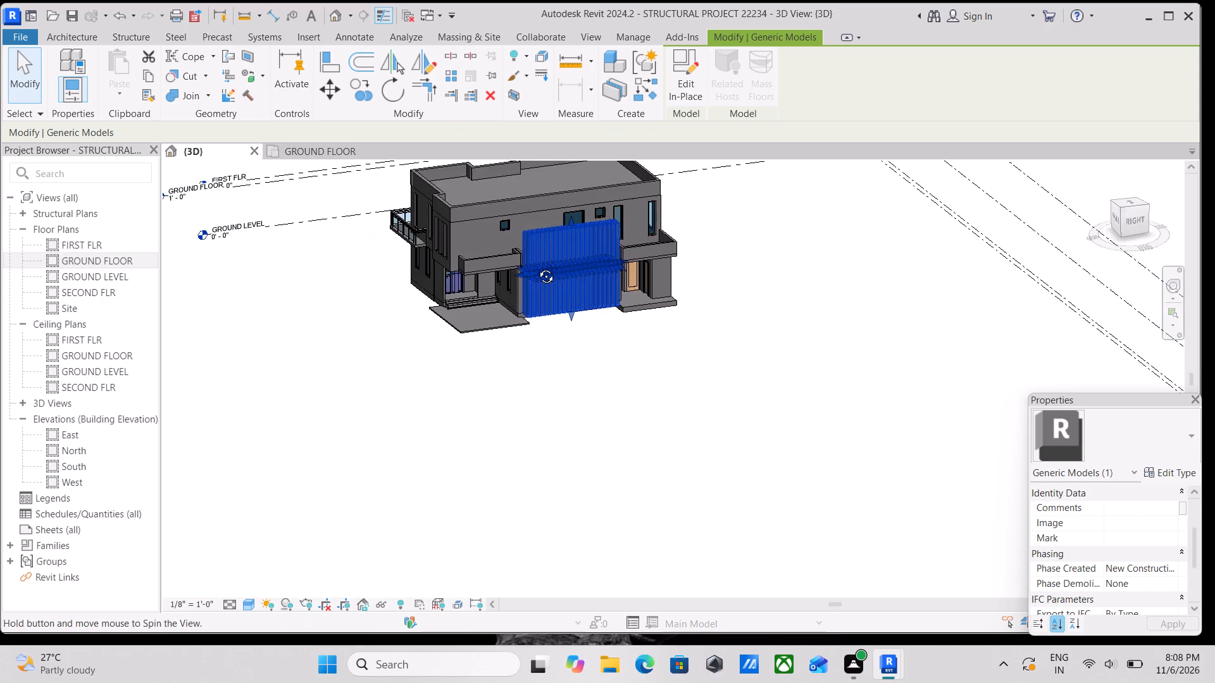
middle_click_drag(537, 267, 425, 285, "shift")
middle_click_drag(561, 271, 664, 314, "shift")
scroll(587, 280, "up", 1)
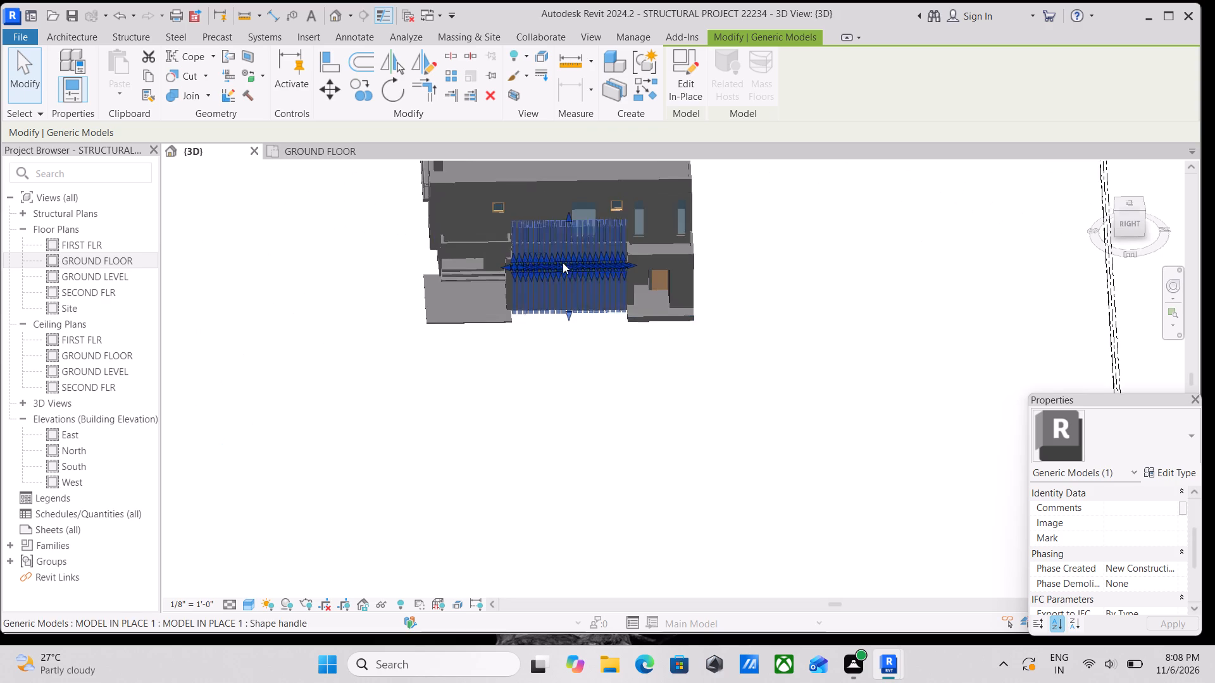
middle_click_drag(563, 262, 698, 231, "shift")
middle_click_drag(553, 242, 581, 256)
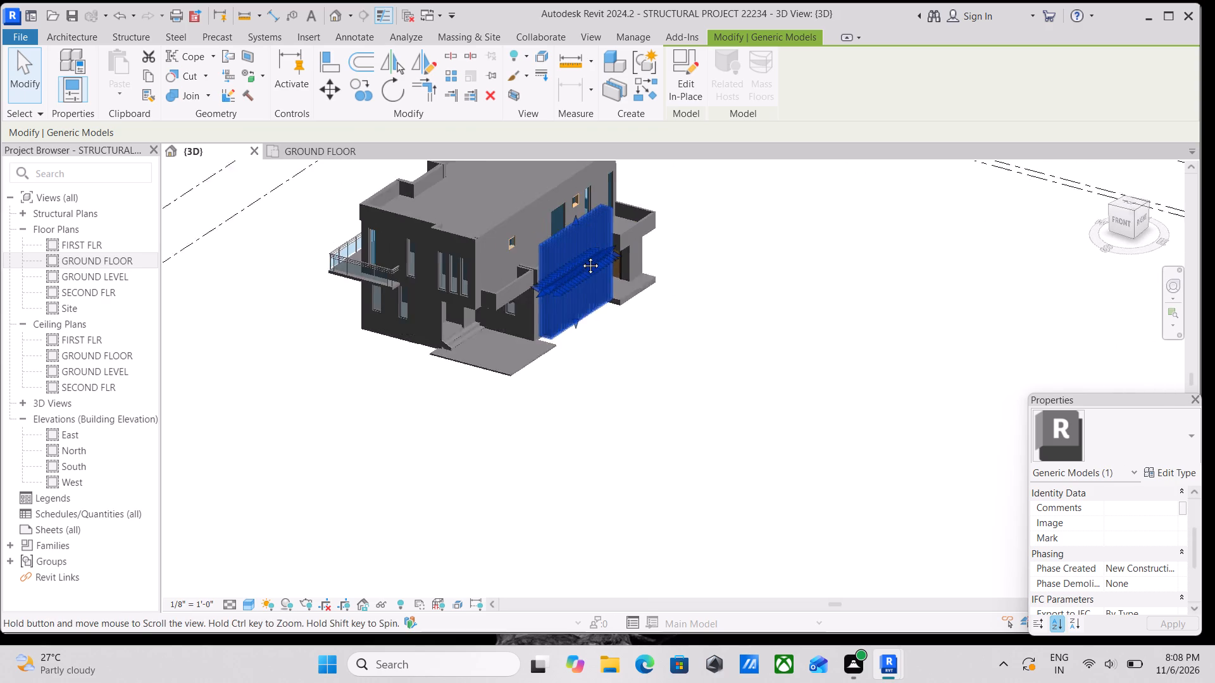
middle_click_drag(581, 256, 602, 265)
middle_click_drag(602, 265, 647, 282, "shift")
scroll(647, 281, "up", 2)
scroll(593, 298, "up", 2)
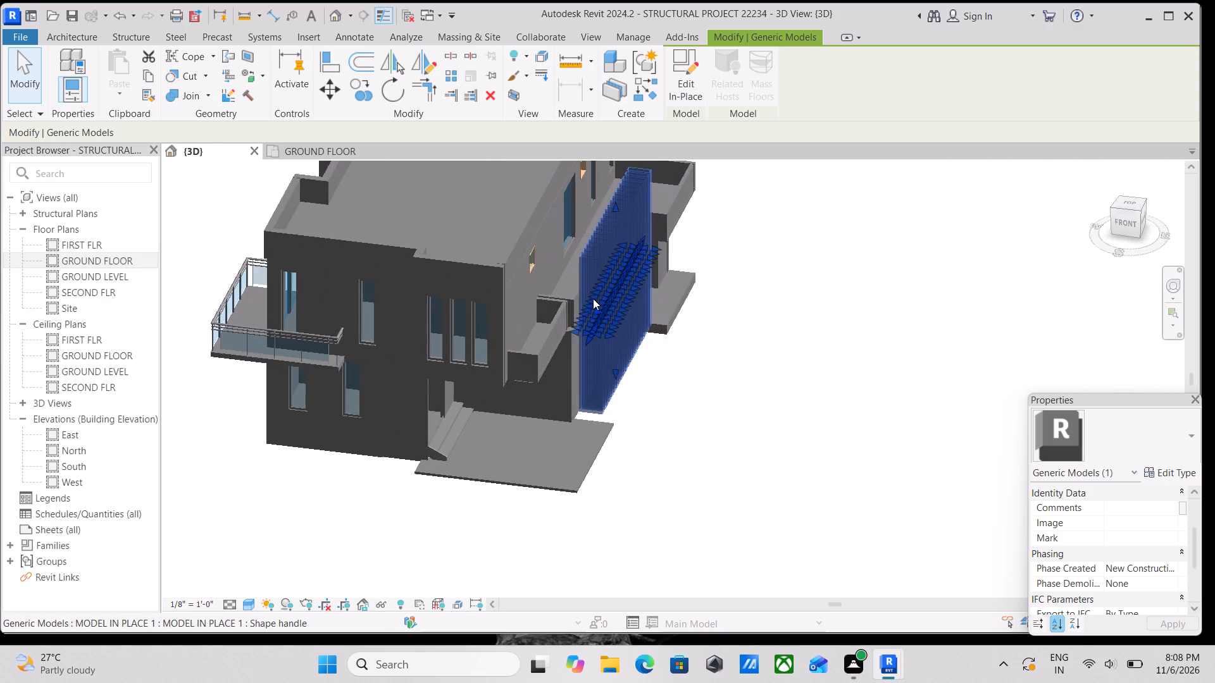
scroll(587, 258, "up", 3)
middle_click_drag(614, 252, 523, 235, "shift")
middle_click_drag(580, 220, 499, 140)
middle_click_drag(608, 268, 583, 341)
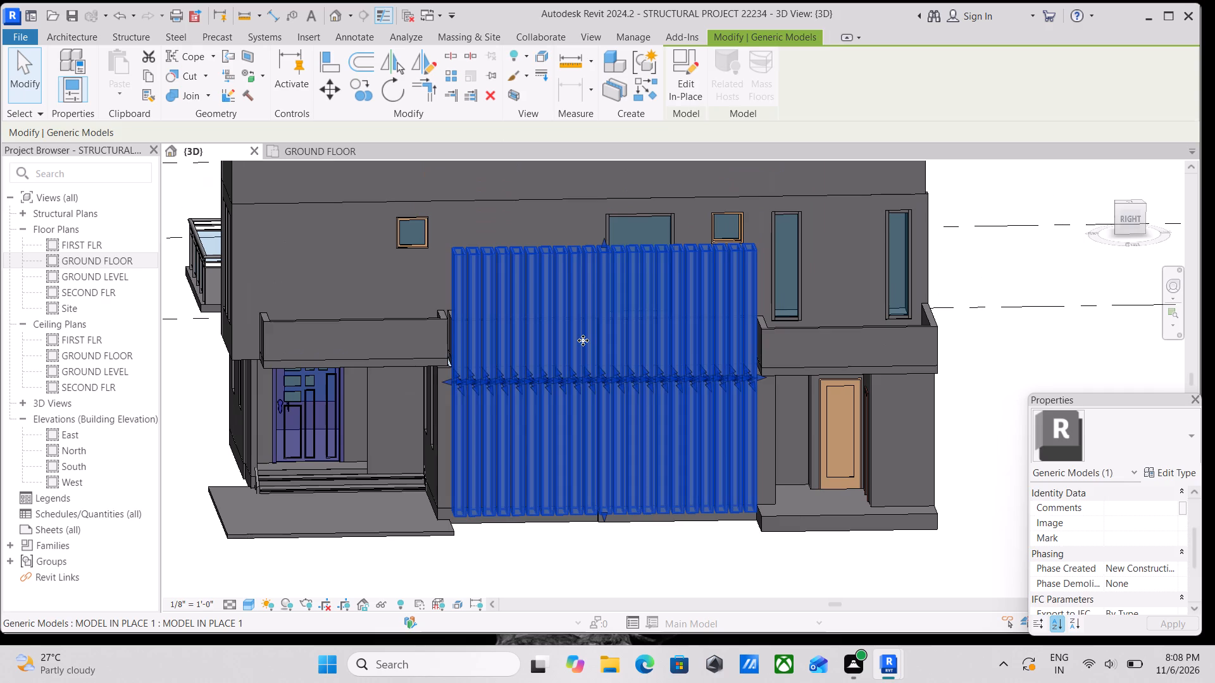
key("Escape")
key("Escape")
Stretch the top of the slat screen above the first floor windows, close to the upper wall line.
scroll(628, 258, "up", 2)
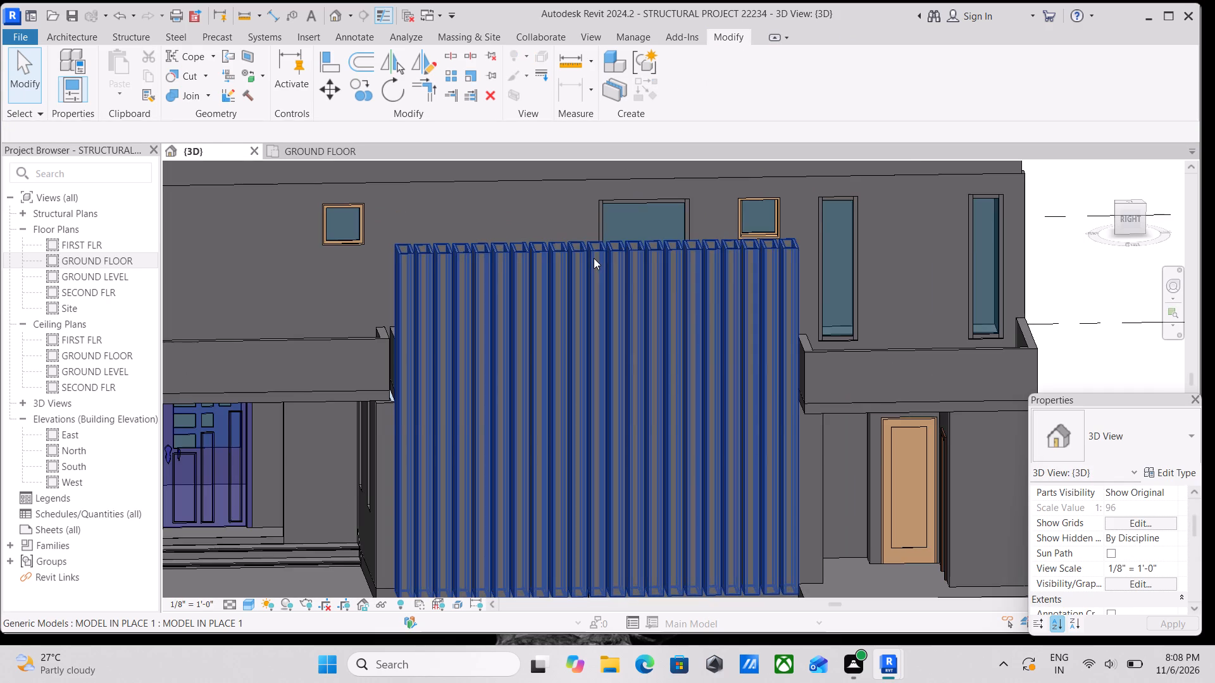
left_click(594, 258)
left_click_drag(598, 237, 595, 216)
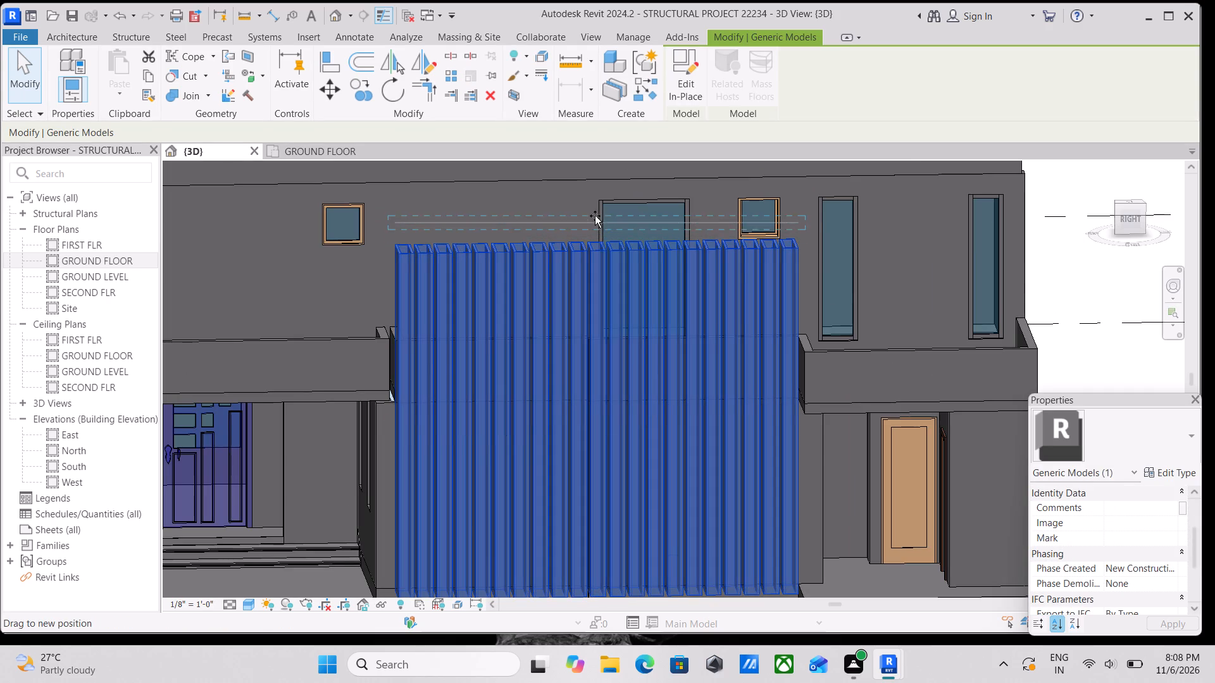
left_click_drag(595, 216, 589, 184)
scroll(589, 190, "down", 2)
key("Escape")
key("Escape")
Examine the full-height slat screen against the side facade and roof from several angles.
scroll(582, 241, "down", 1)
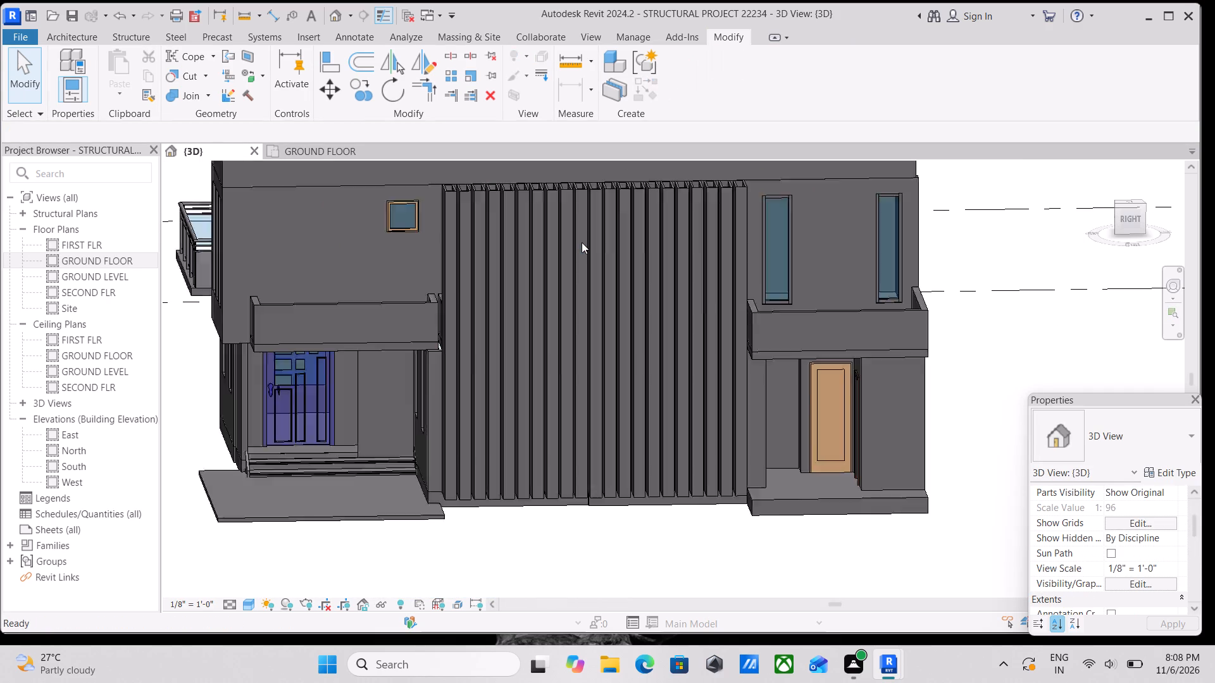
scroll(582, 242, "down", 3)
middle_click_drag(555, 271, 695, 357, "shift")
scroll(677, 350, "up", 1)
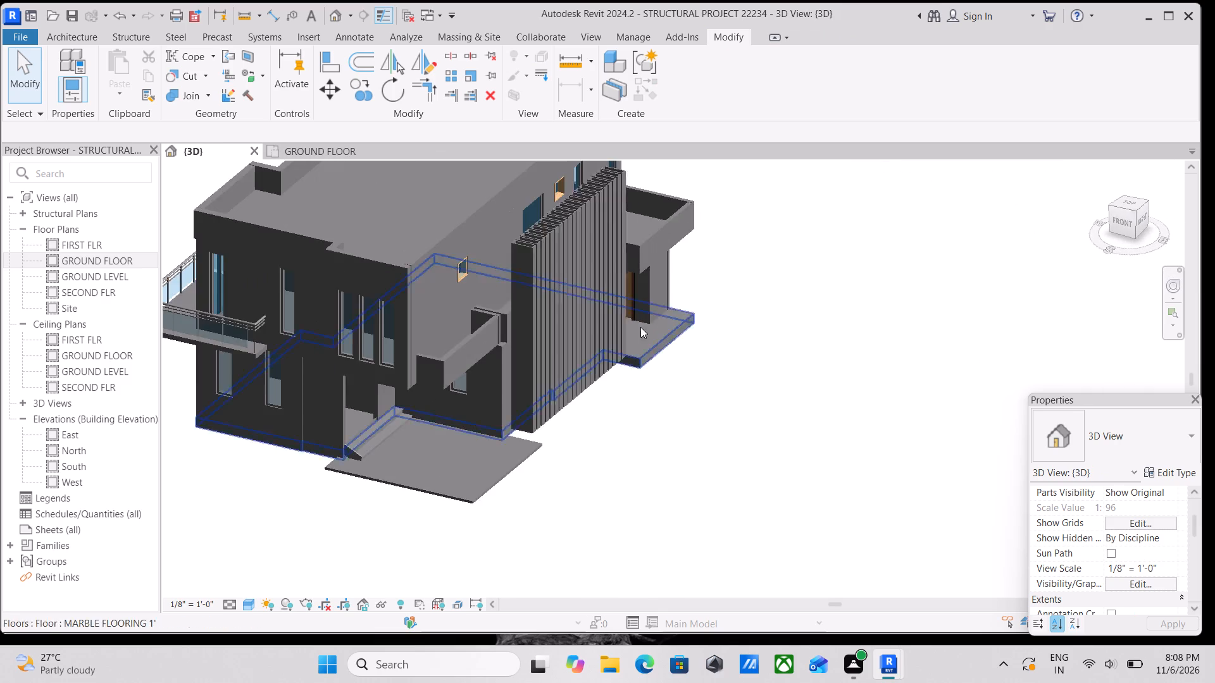
middle_click_drag(575, 315, 402, 280, "shift")
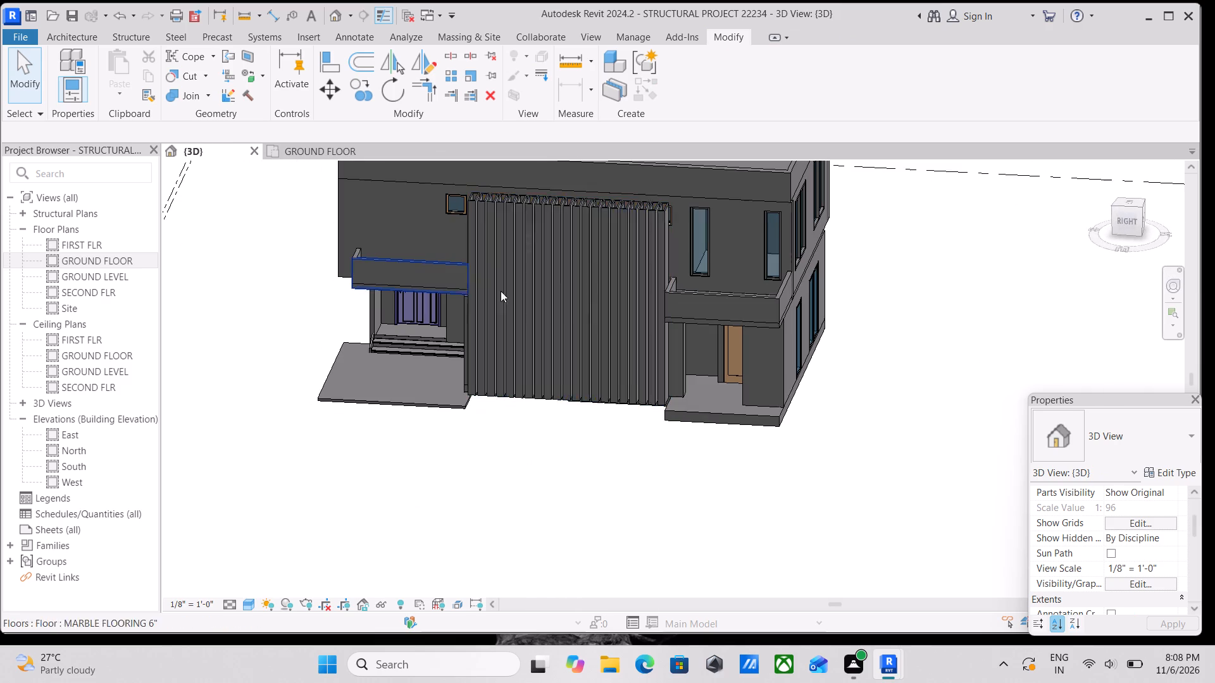
key("Escape")
scroll(560, 364, "up", 3)
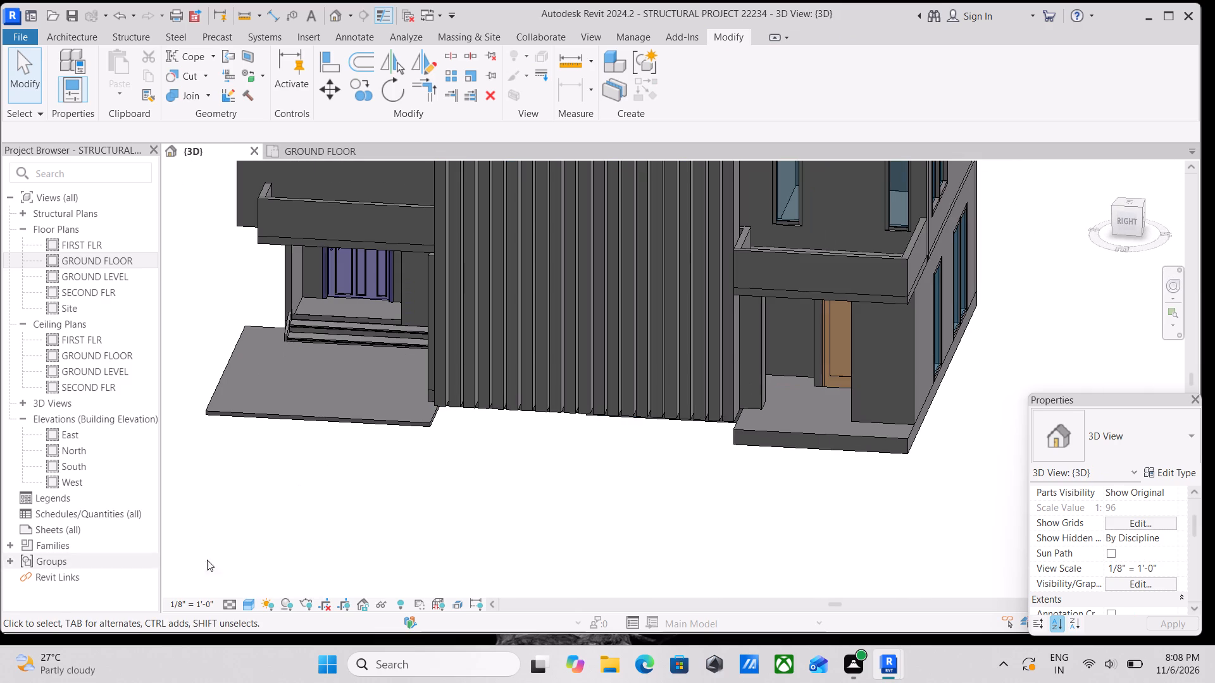
Show the 3D view in the Realistic visual style and examine the slat screen's base beside the brick-paved slab.
left_click(251, 601)
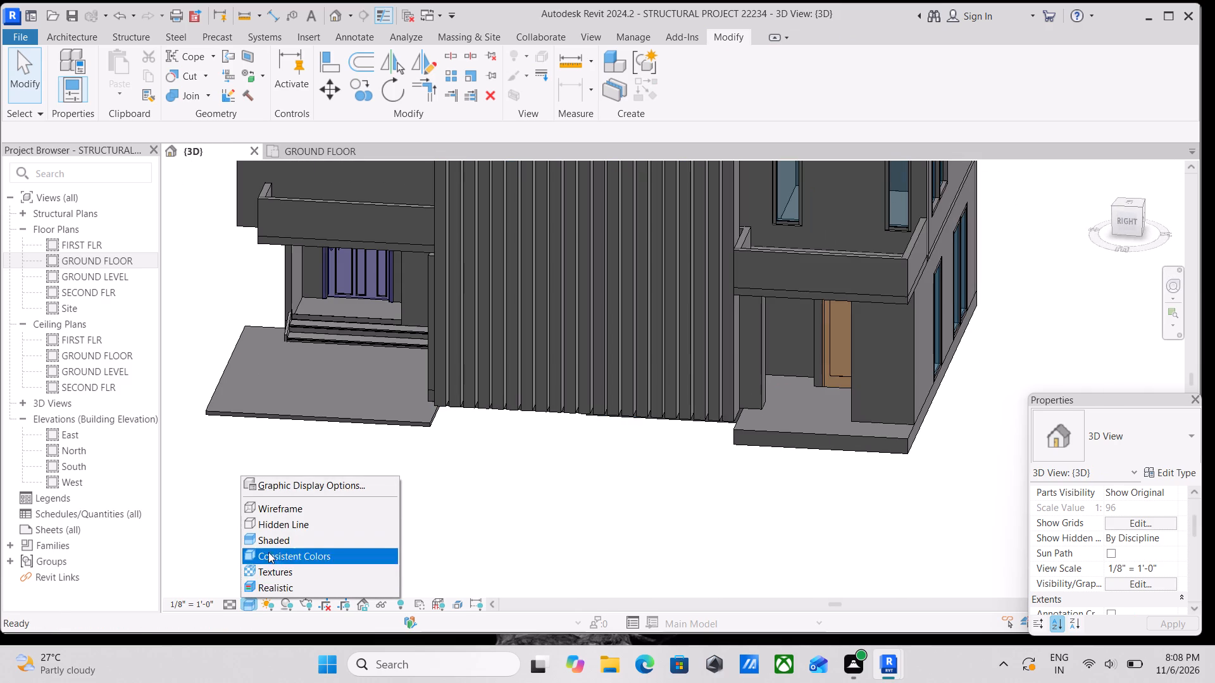
left_click(274, 584)
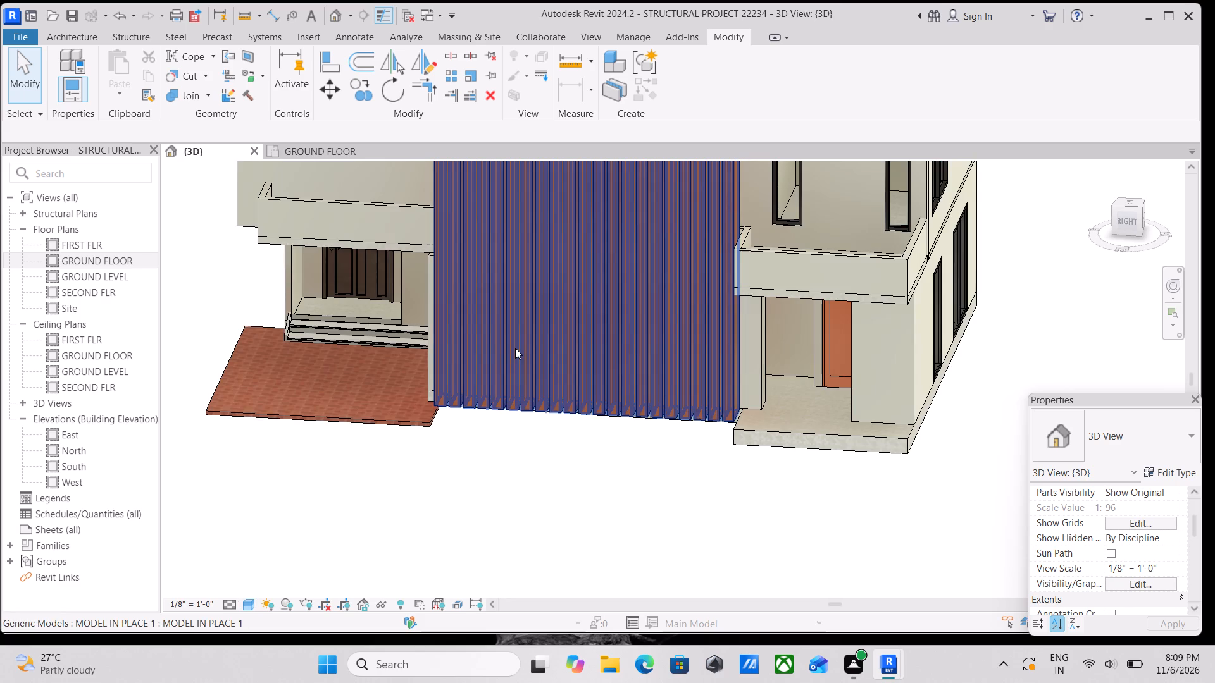
scroll(954, 255, "up", 2)
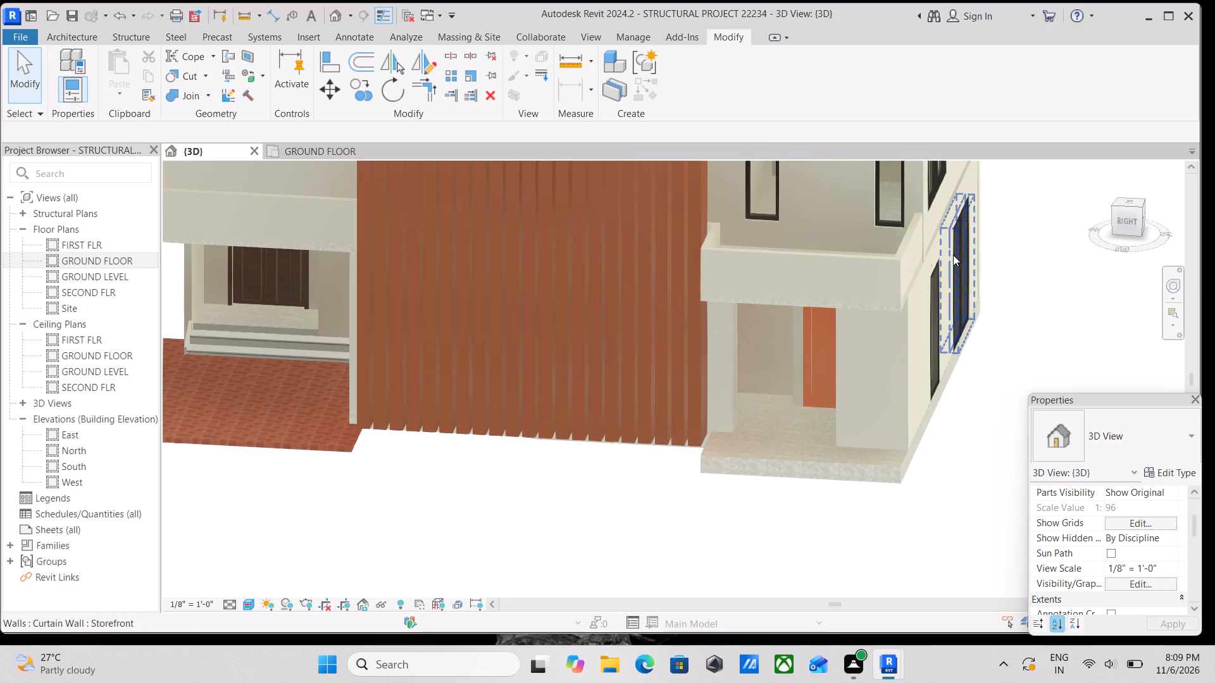
scroll(797, 243, "down", 5)
middle_click_drag(797, 255, 816, 266, "shift")
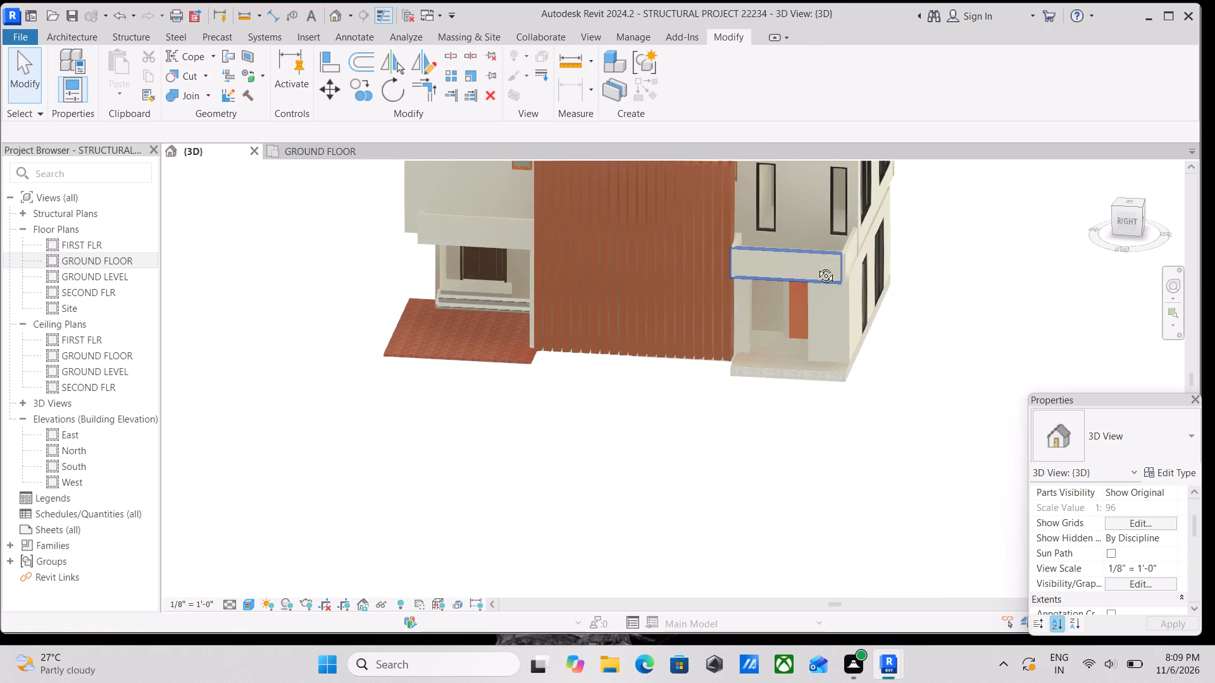
middle_click_drag(816, 266, 914, 306, "shift")
middle_click_drag(598, 302, 747, 319, "shift")
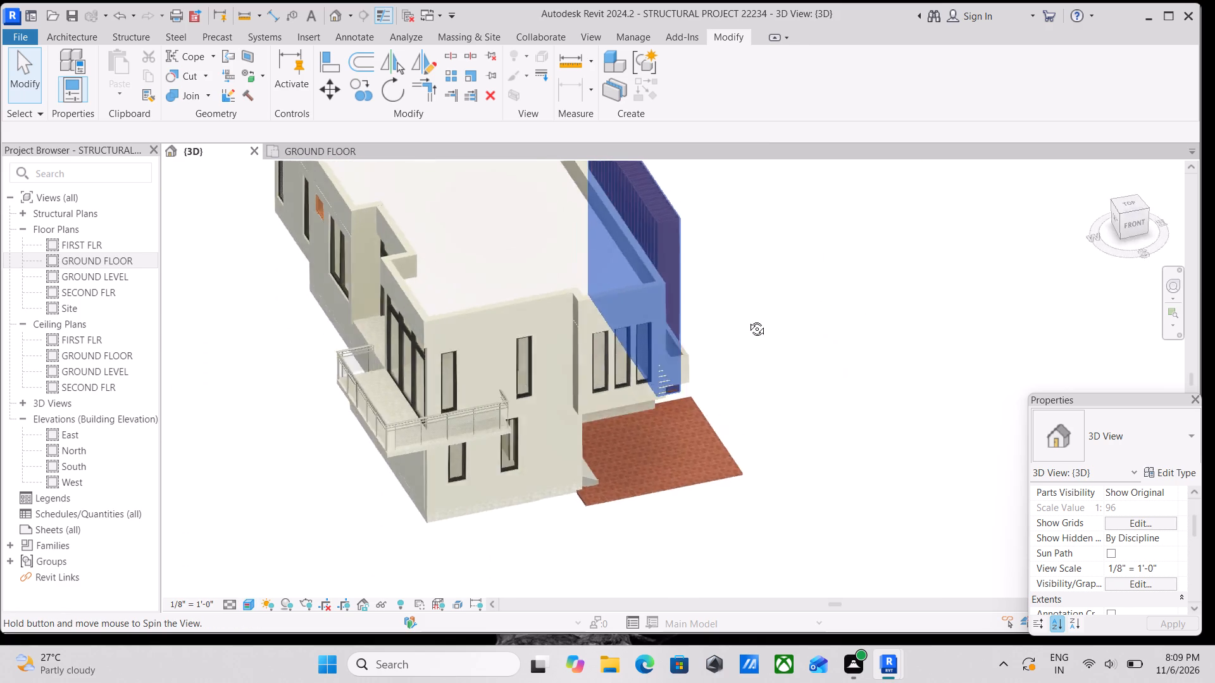
middle_click_drag(747, 319, 712, 307, "shift")
scroll(675, 298, "up", 2)
middle_click_drag(654, 286, 520, 231, "shift")
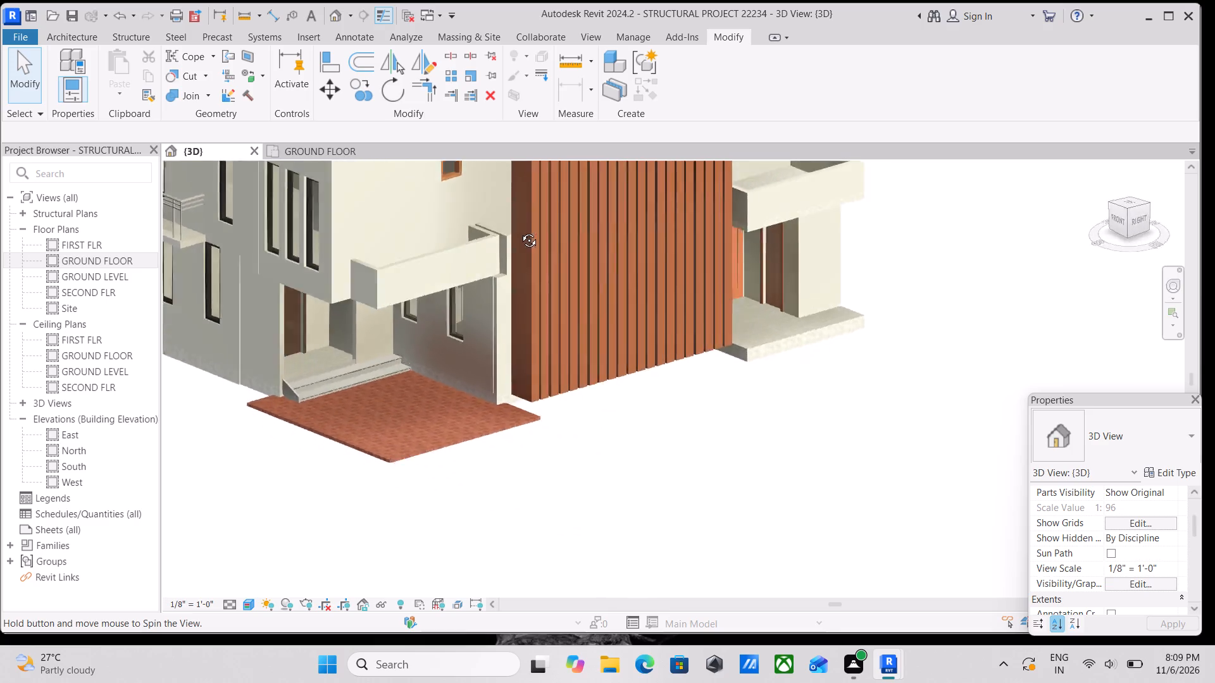
middle_click_drag(520, 231, 521, 238, "shift")
scroll(506, 397, "up", 7)
scroll(468, 352, "up", 4)
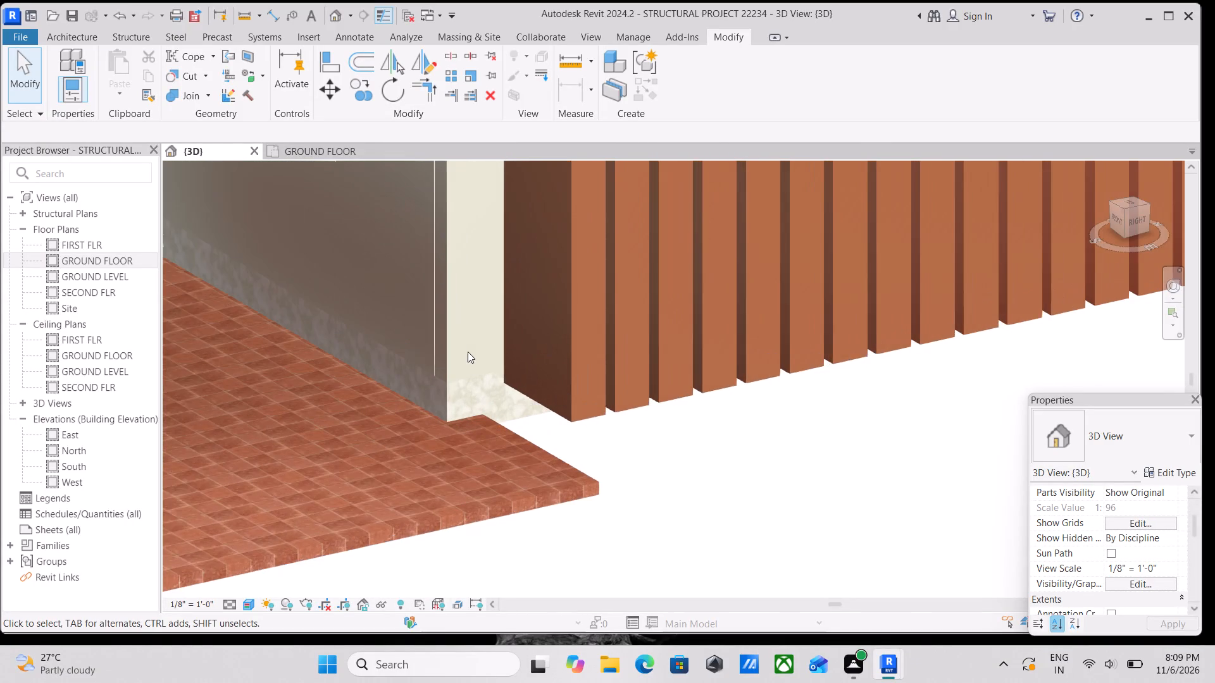
scroll(605, 367, "up", 4)
scroll(597, 371, "down", 8)
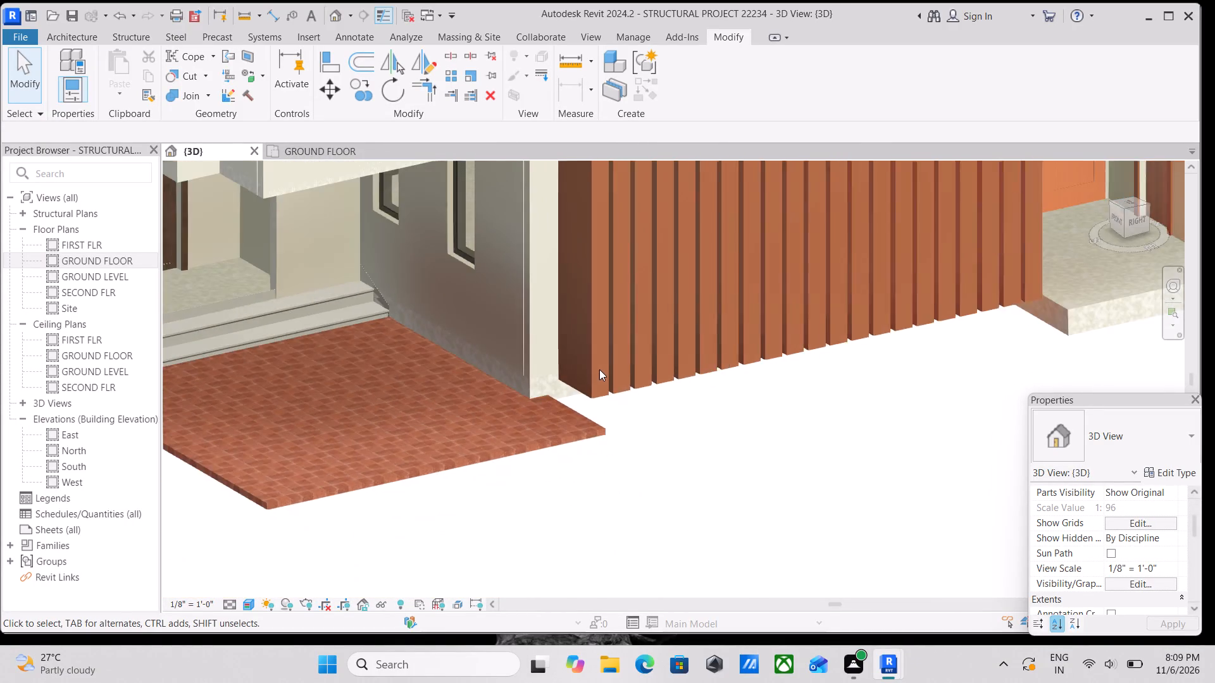
scroll(599, 369, "down", 5)
Examine the full-height slat screen in realistic materials against the side windows, roof parapet and front facade.
middle_click_drag(605, 360, 634, 516)
scroll(647, 365, "down", 2)
middle_click_drag(647, 365, 678, 429)
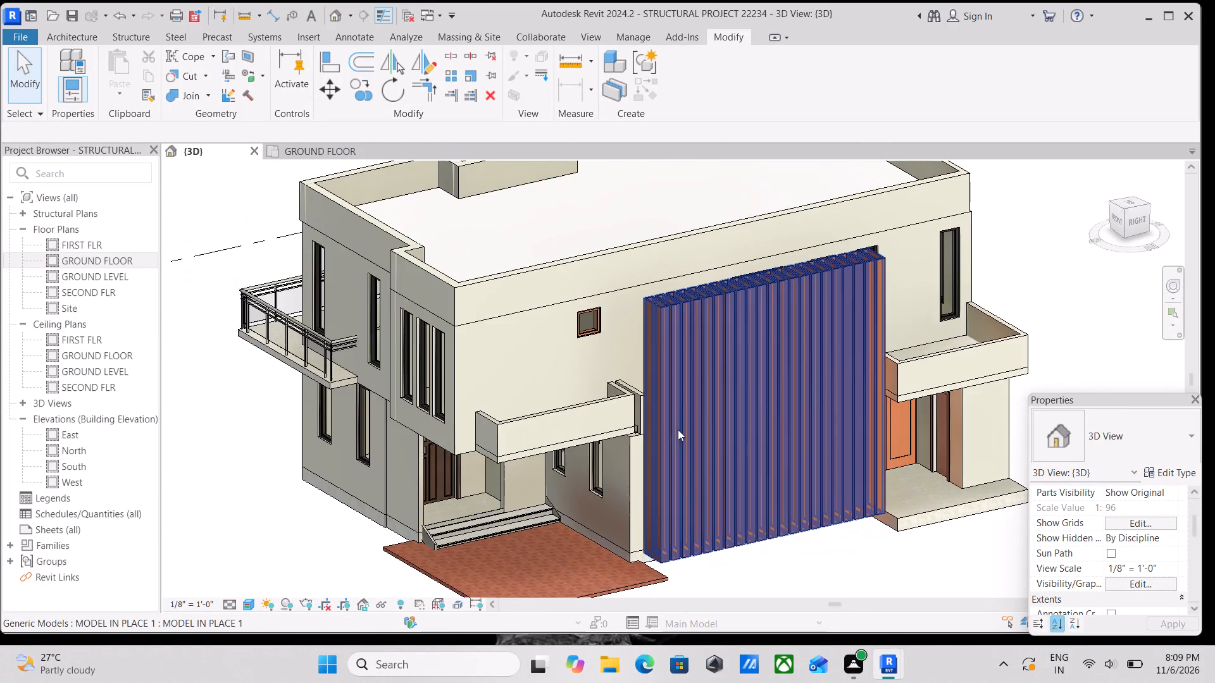
scroll(664, 419, "down", 3)
middle_click_drag(664, 419, 681, 428, "shift")
scroll(681, 428, "up", 4)
scroll(577, 395, "up", 1)
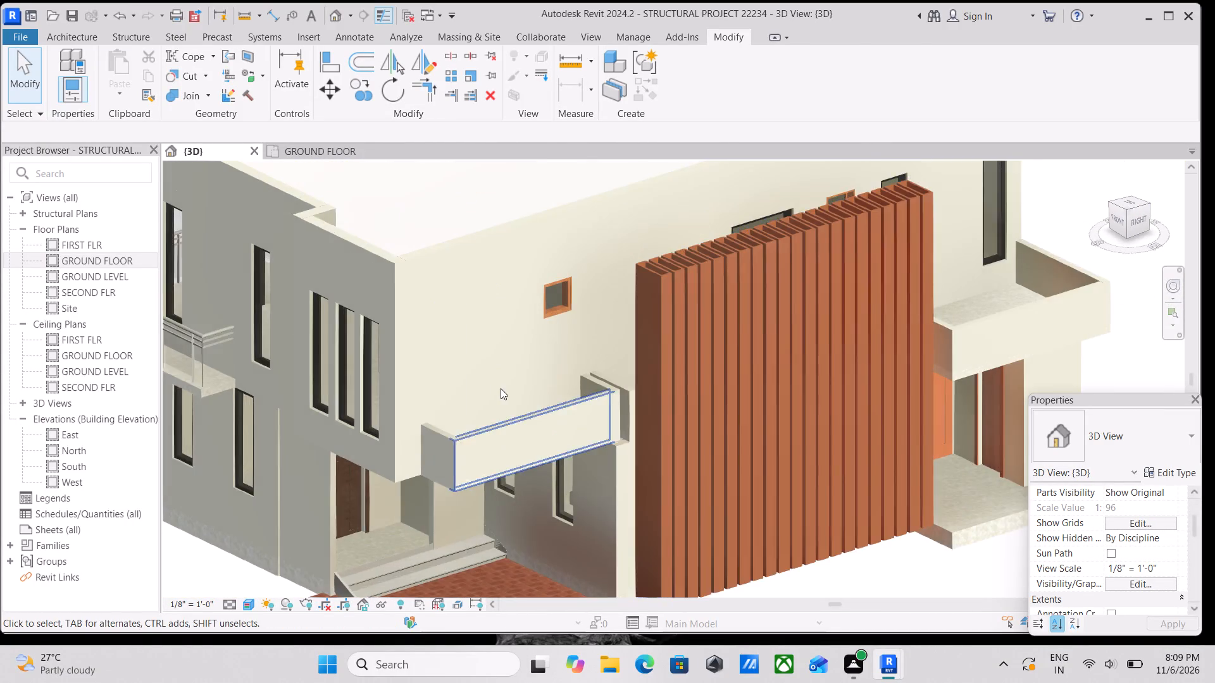
scroll(501, 388, "up", 2)
middle_click_drag(500, 388, 612, 399, "shift")
scroll(653, 390, "down", 3)
middle_click_drag(647, 389, 620, 374)
scroll(647, 373, "down", 2)
middle_click_drag(647, 373, 456, 269, "shift")
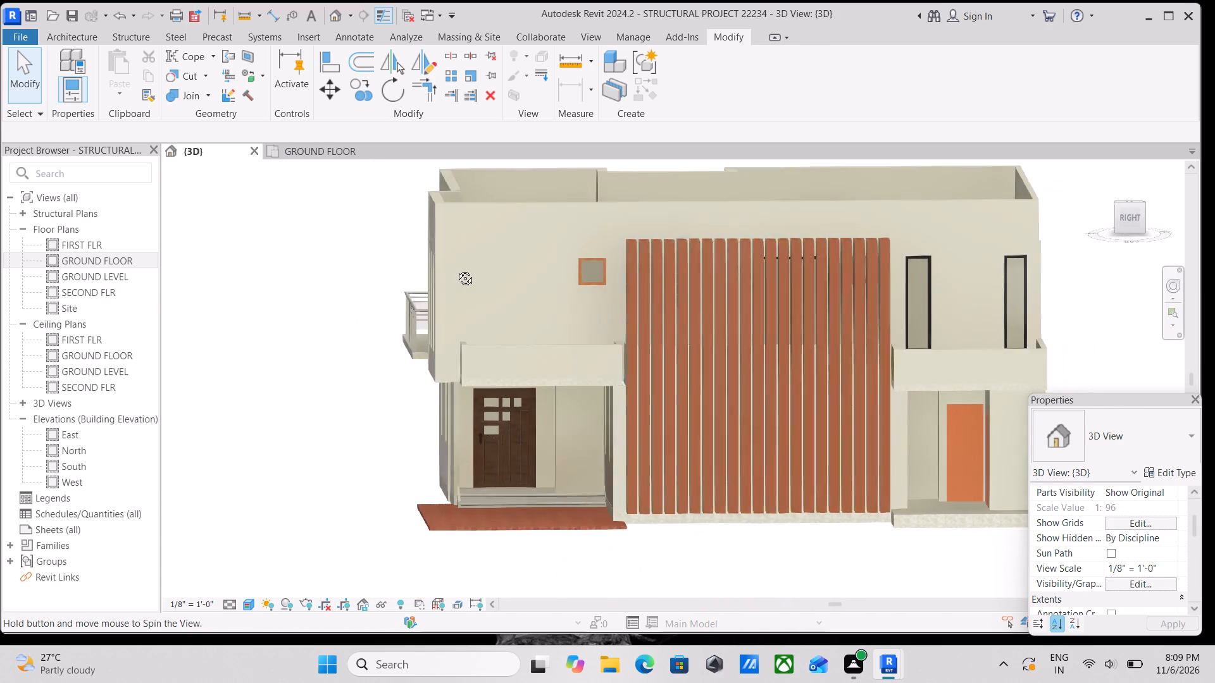
middle_click_drag(456, 269, 434, 267, "shift")
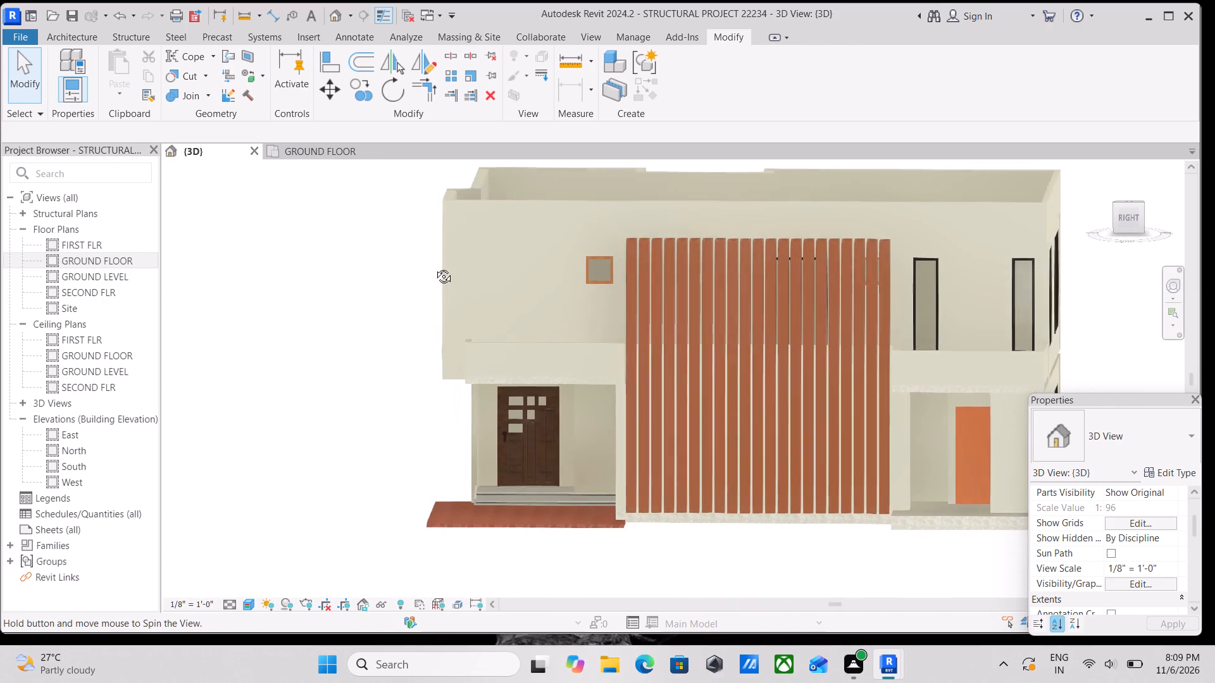
middle_click_drag(434, 267, 558, 424, "shift")
scroll(696, 366, "up", 1)
middle_click_drag(696, 364, 691, 329, "shift")
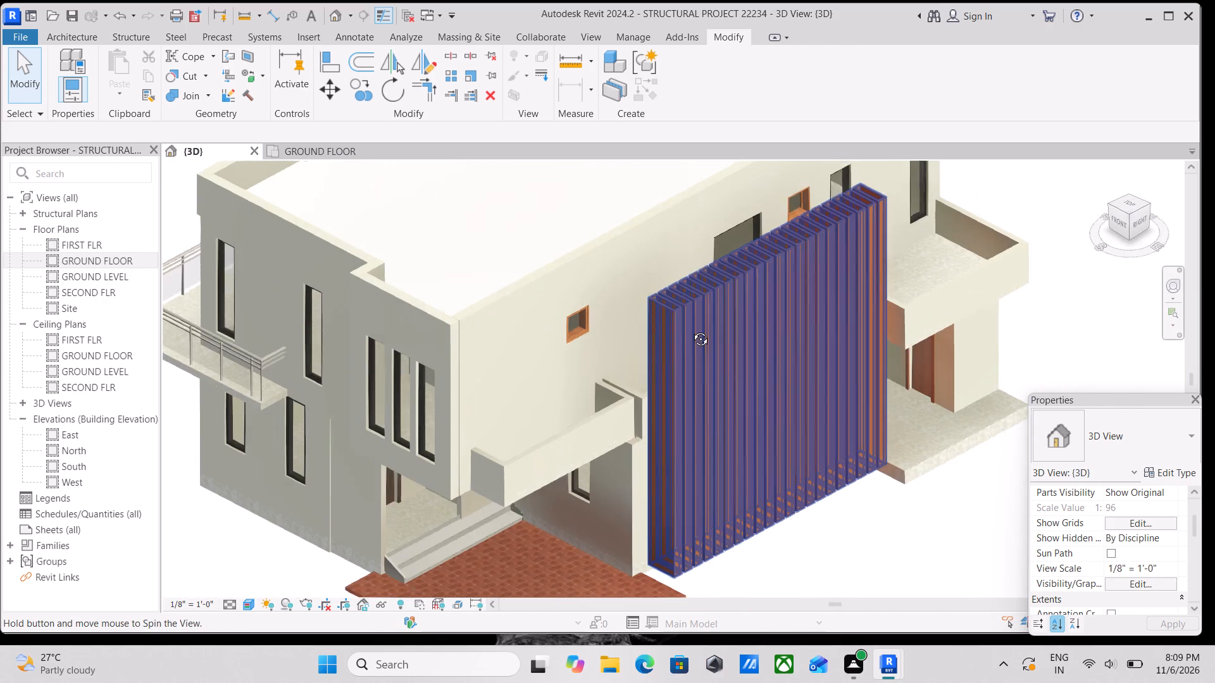
middle_click_drag(691, 329, 698, 293, "shift")
middle_click_drag(683, 351, 749, 323)
scroll(749, 323, "down", 2)
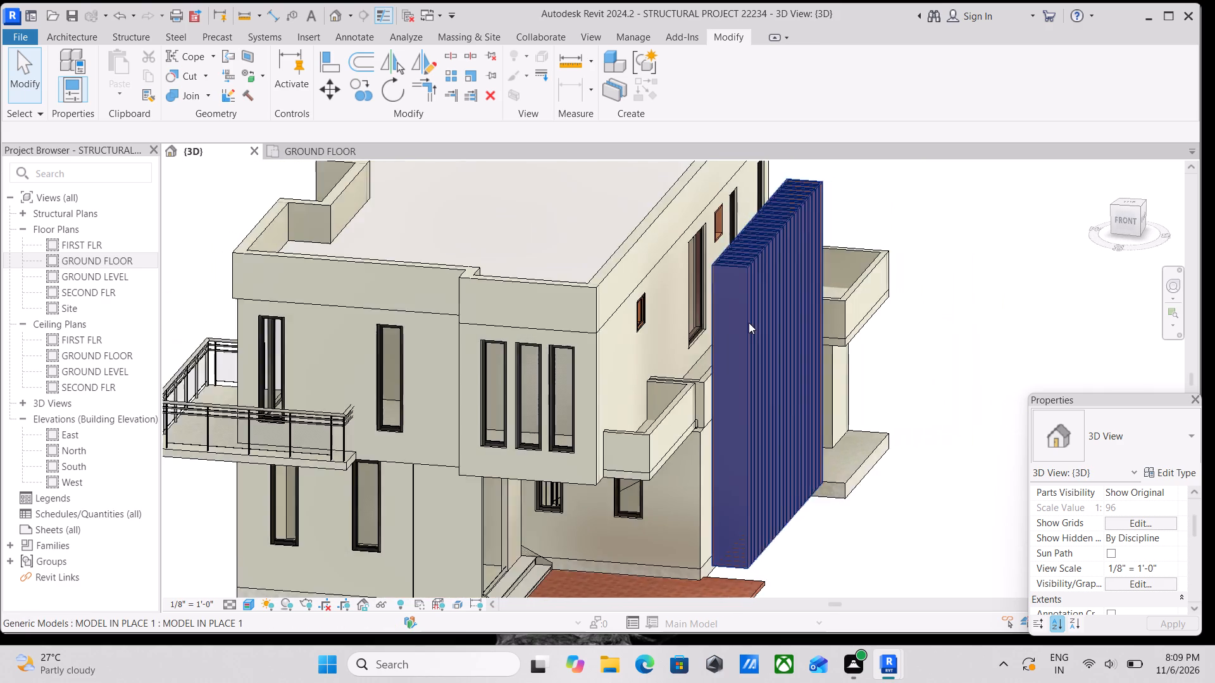
scroll(749, 323, "down", 1)
Examine the reference rendering in the GROUND FLOOR plan, focusing on the carport and its dark side frame.
double_click(308, 152)
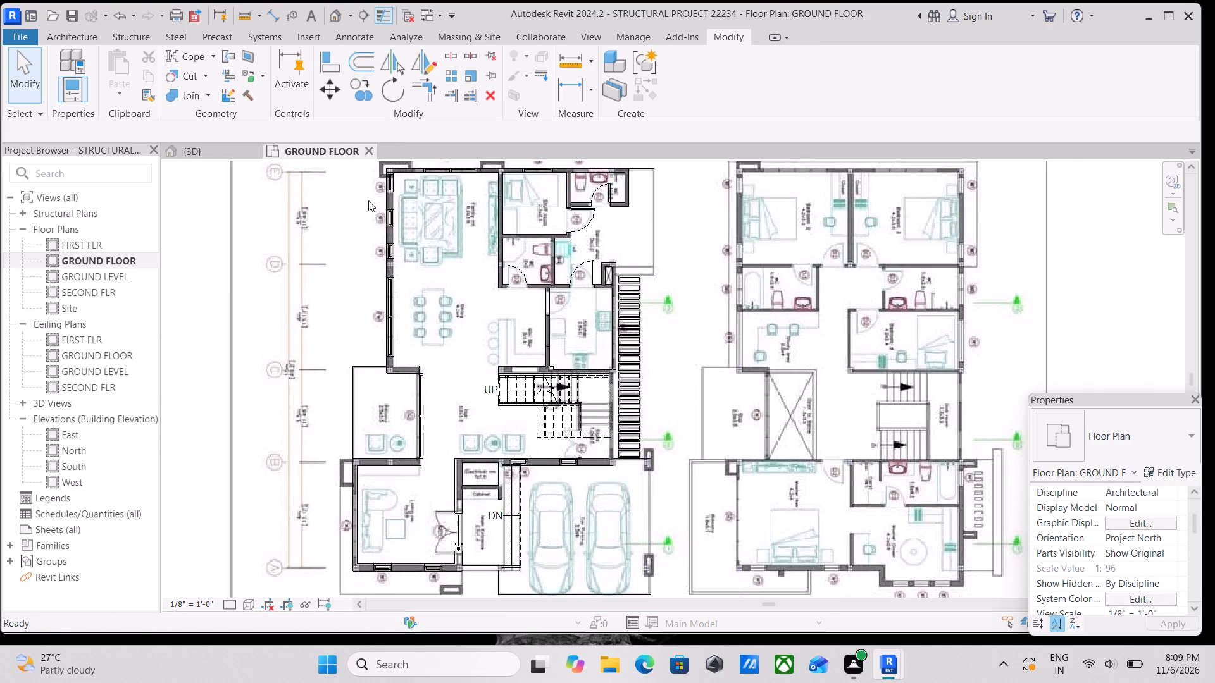
scroll(576, 350, "down", 4)
middle_click_drag(580, 352, 589, 565)
middle_click_drag(668, 314, 679, 358)
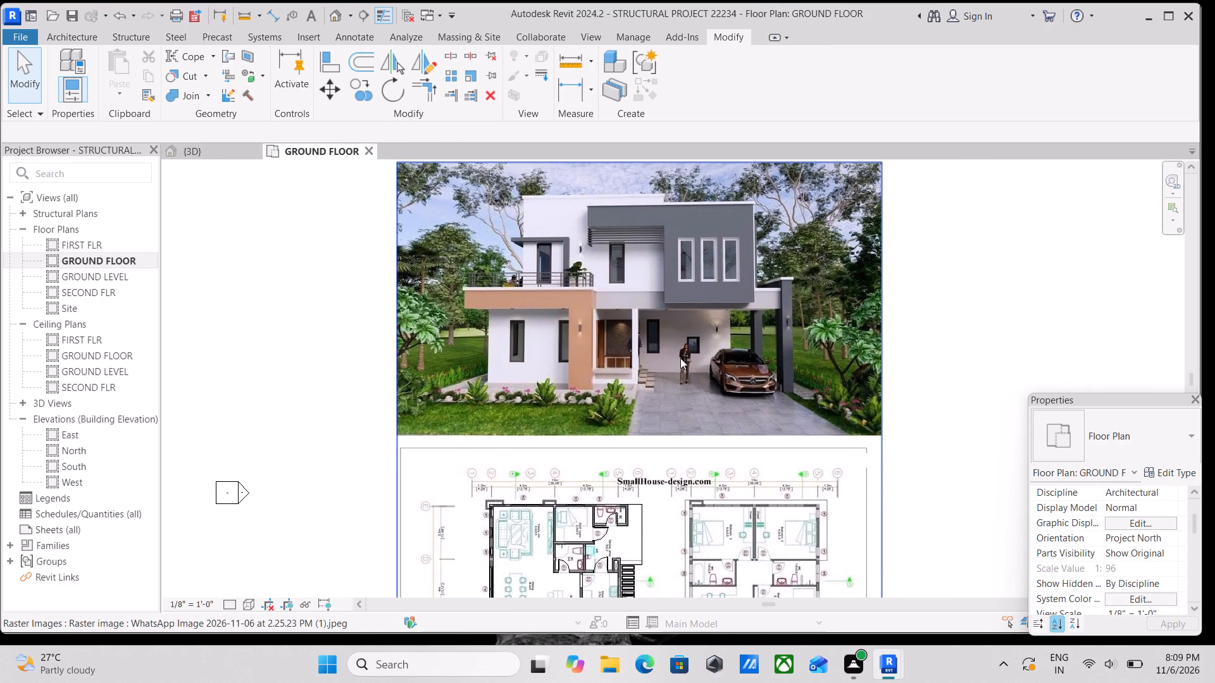
scroll(733, 369, "up", 3)
middle_click_drag(733, 368, 690, 307)
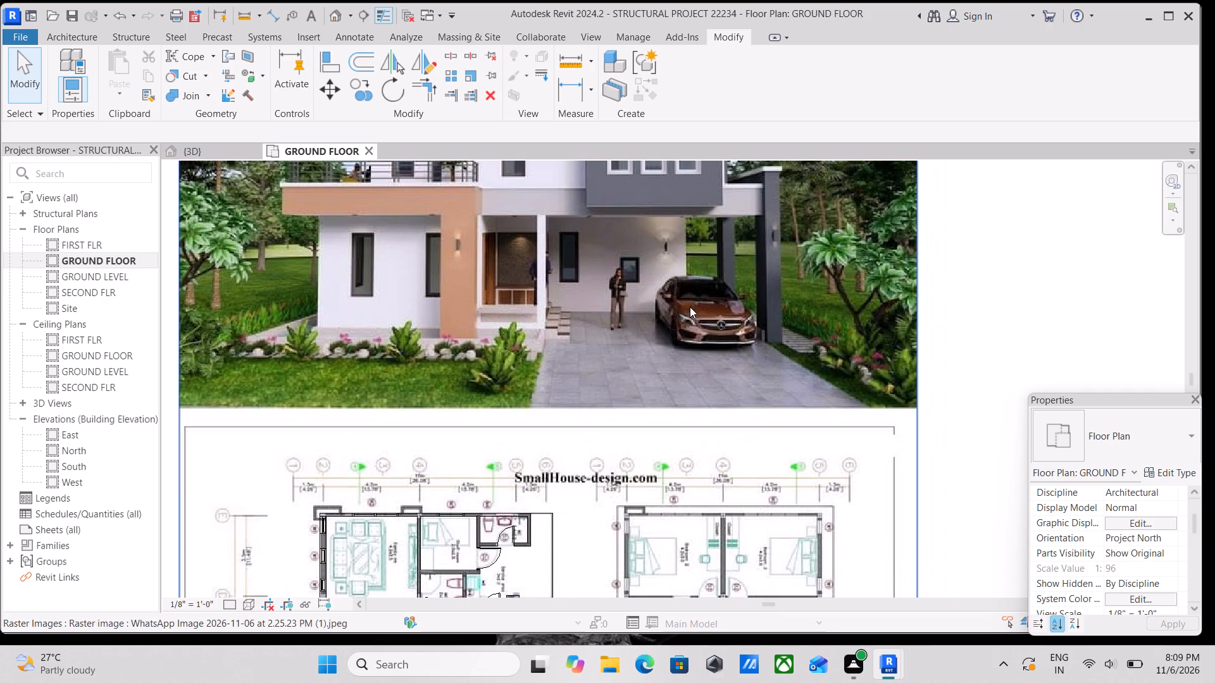
scroll(690, 307, "down", 2)
Return to the 3D view and examine the parapet projection over the paved entrance, the front steps and the adjoining slat screen.
left_click(201, 145)
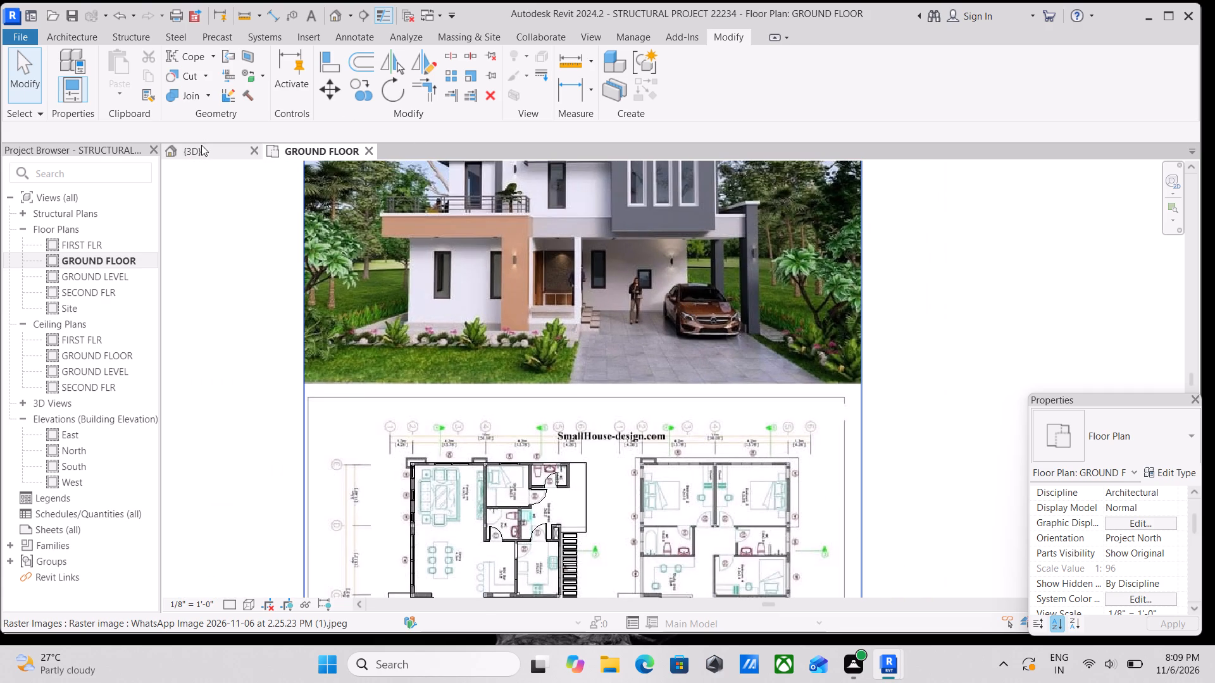
scroll(742, 417, "up", 5)
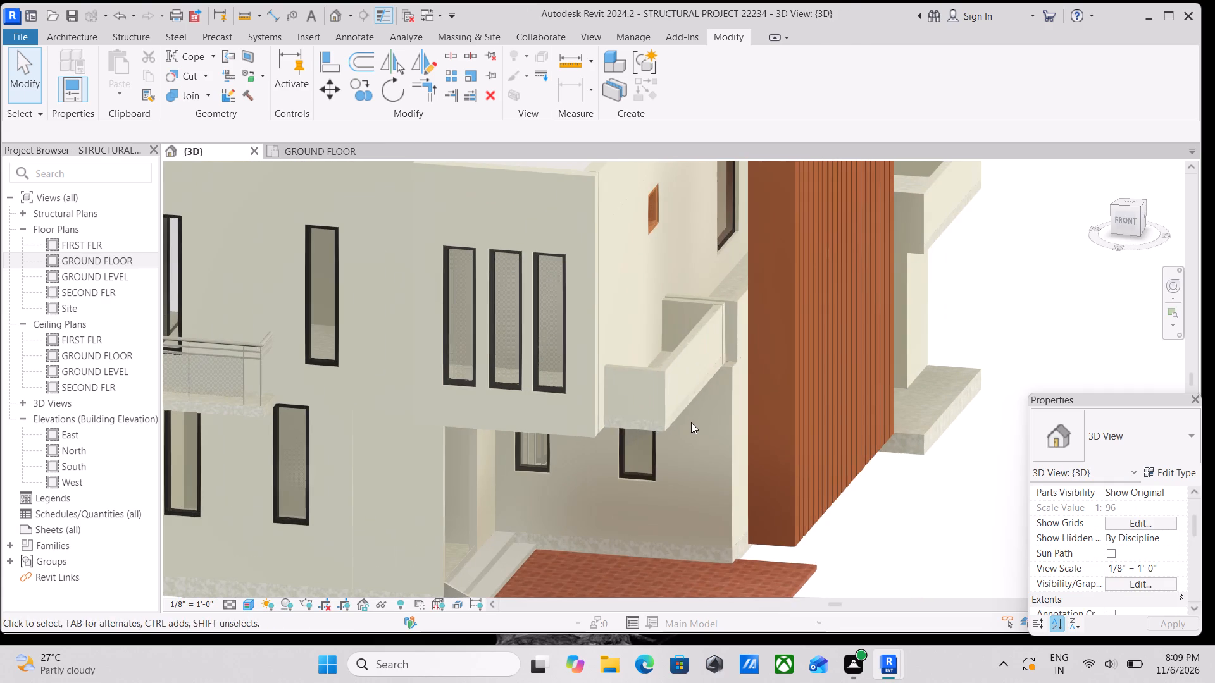
middle_click_drag(599, 364, 601, 328)
scroll(604, 328, "up", 1)
scroll(710, 352, "down", 2)
middle_click_drag(699, 344, 678, 319)
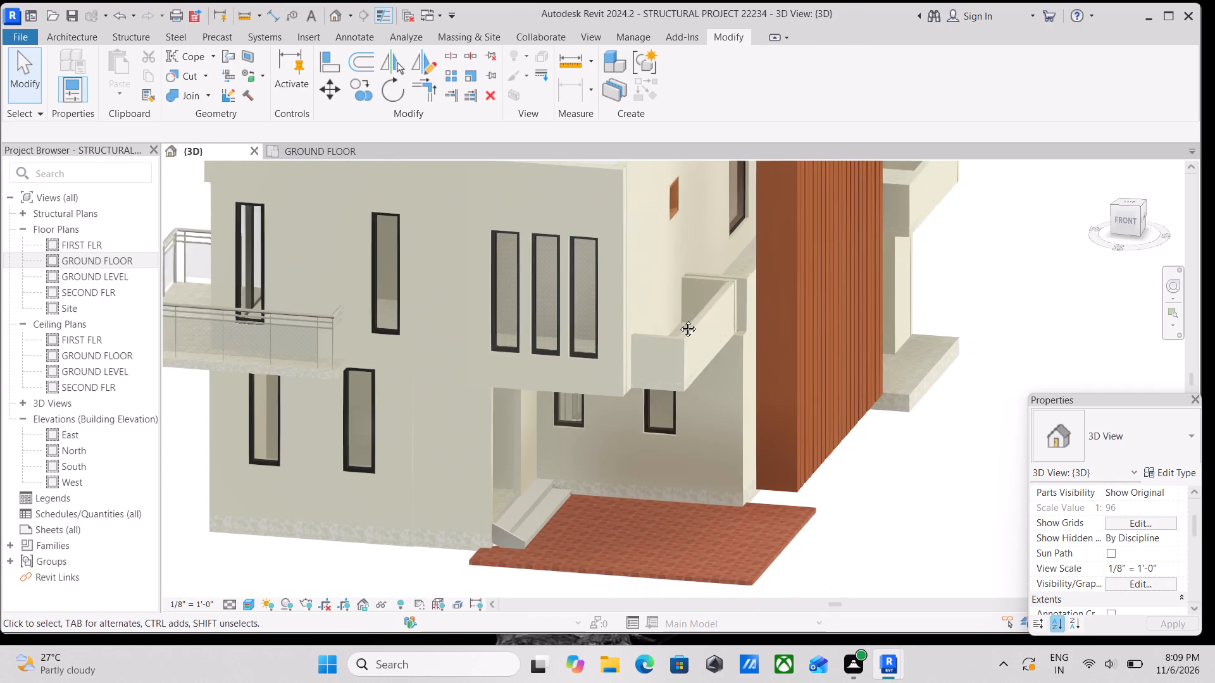
middle_click_drag(678, 319, 677, 266)
scroll(642, 338, "up", 2)
scroll(600, 281, "up", 2)
middle_click_drag(620, 265, 661, 319)
scroll(665, 331, "down", 3)
middle_click(665, 331)
middle_click_drag(670, 336, 625, 327)
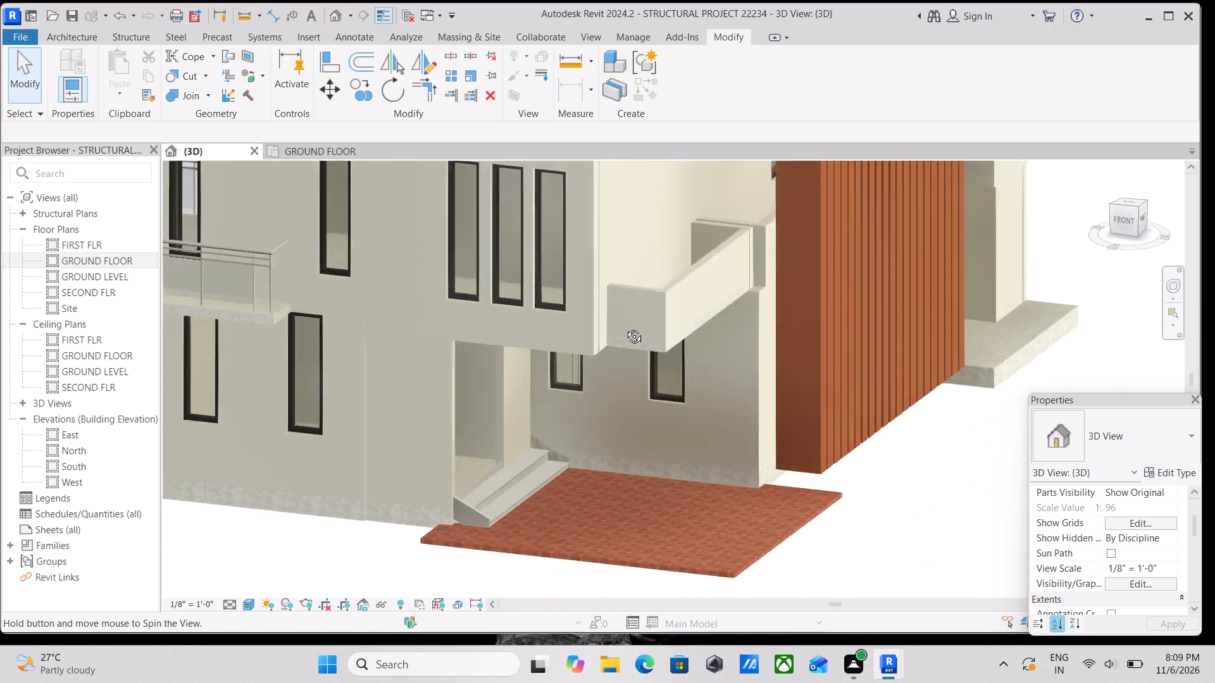
middle_click_drag(625, 327, 590, 316)
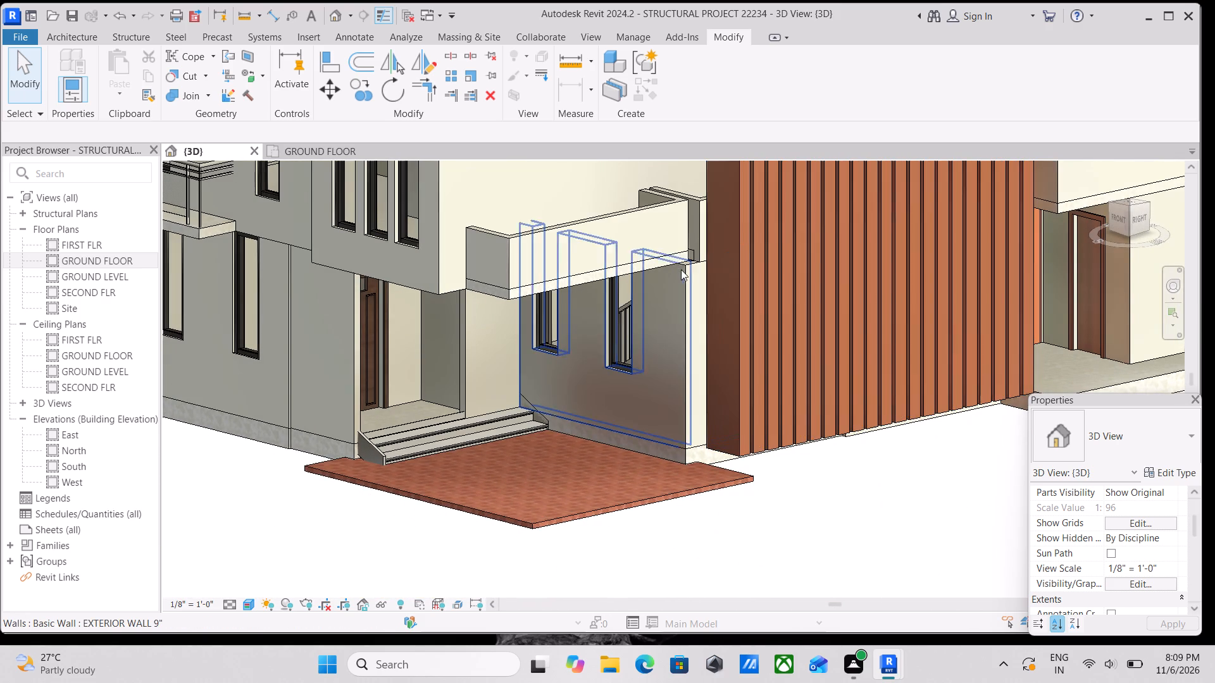
scroll(544, 288, "up", 2)
scroll(489, 292, "up", 1)
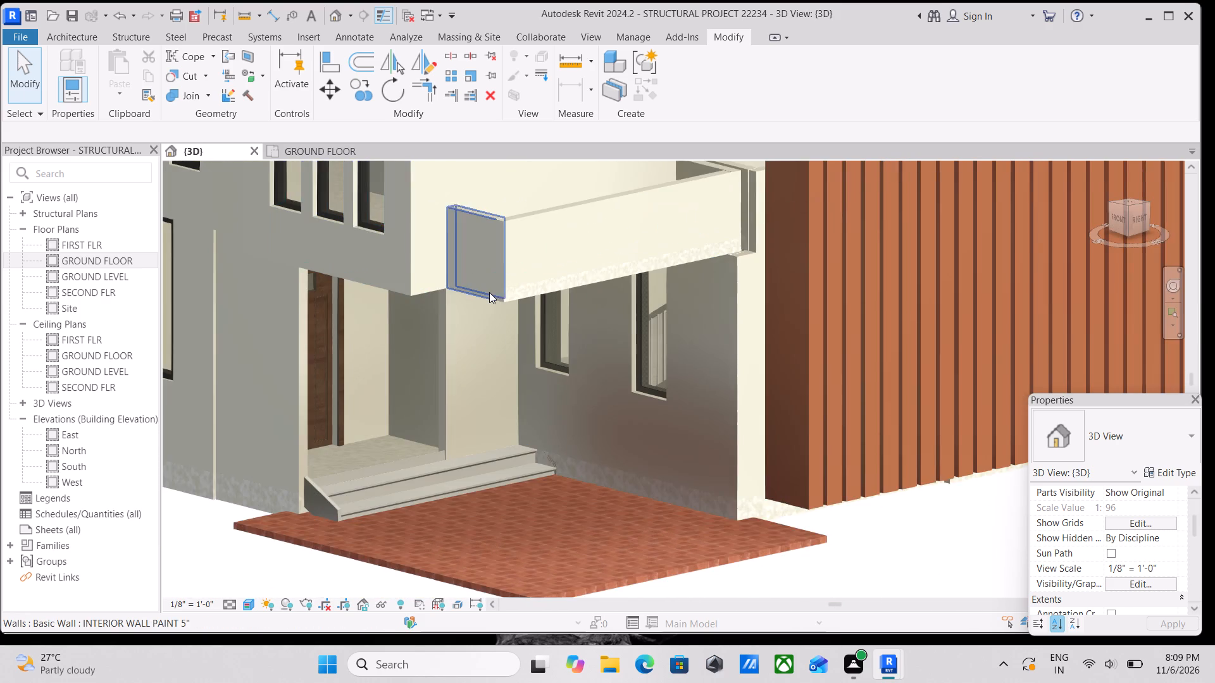
middle_click_drag(490, 291, 551, 310)
middle_click_drag(525, 296, 563, 314)
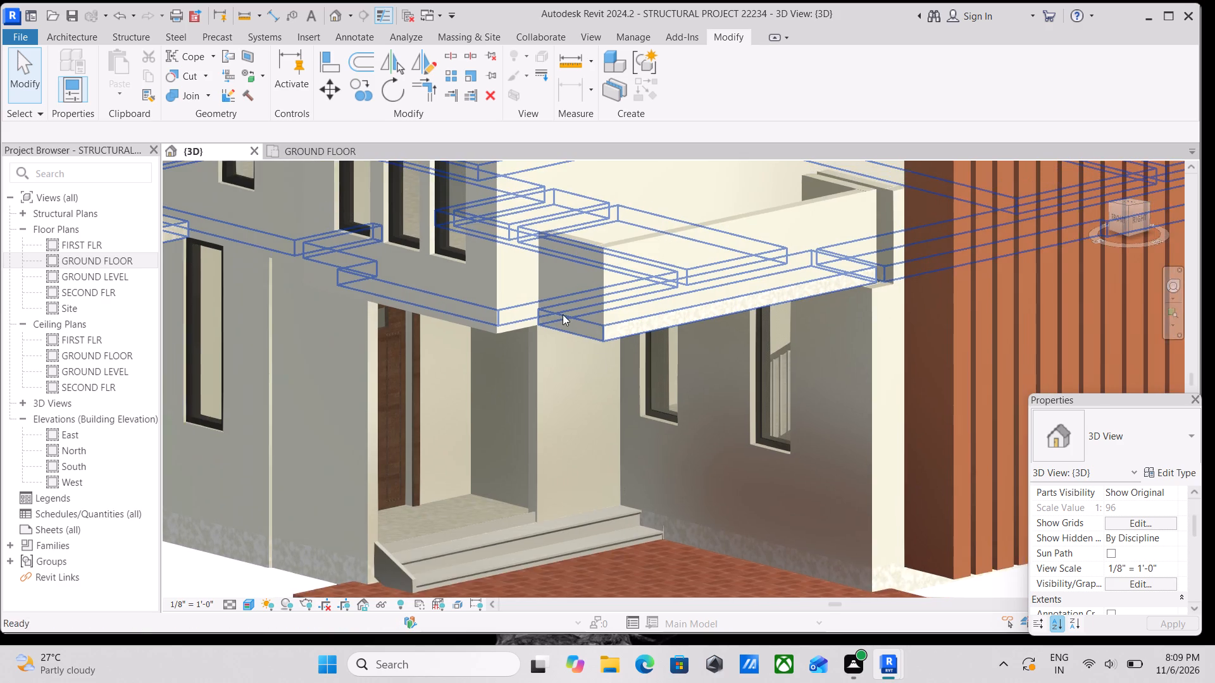
scroll(564, 295, "down", 3)
middle_click_drag(564, 295, 618, 340, "shift")
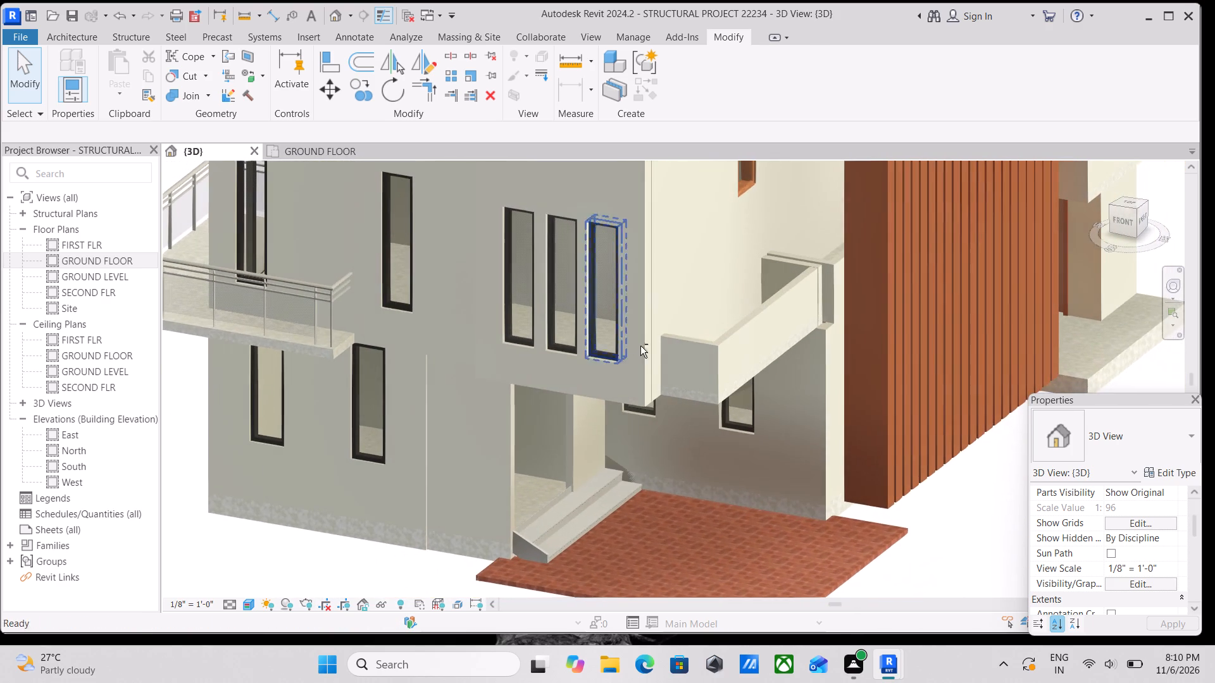
middle_click_drag(700, 357, 715, 352)
scroll(715, 352, "down", 3)
middle_click_drag(715, 352, 778, 415)
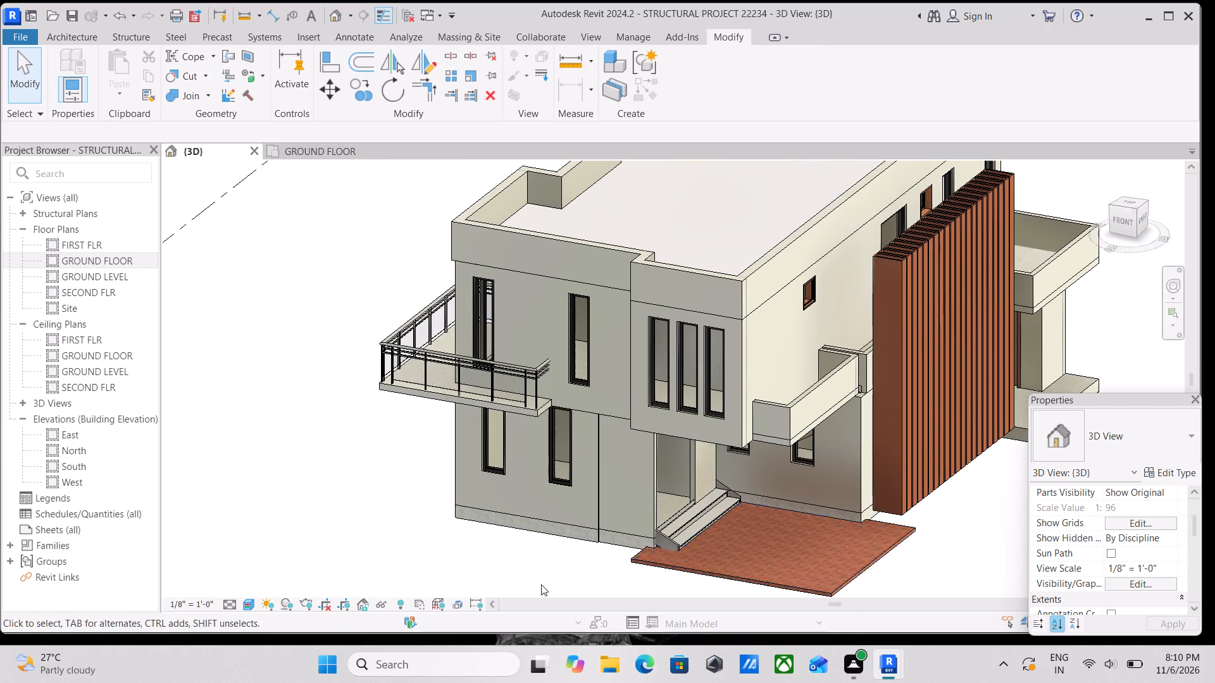
Set the 3D view's visual style to Shaded.
left_click(246, 603)
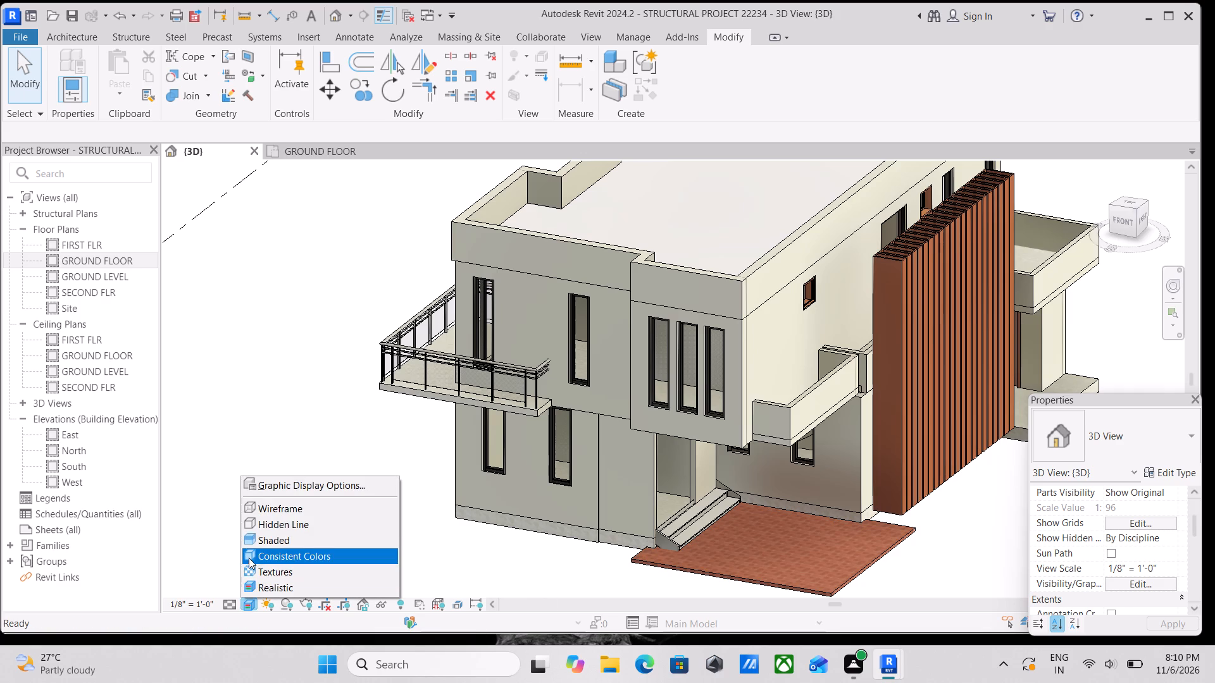
left_click(252, 540)
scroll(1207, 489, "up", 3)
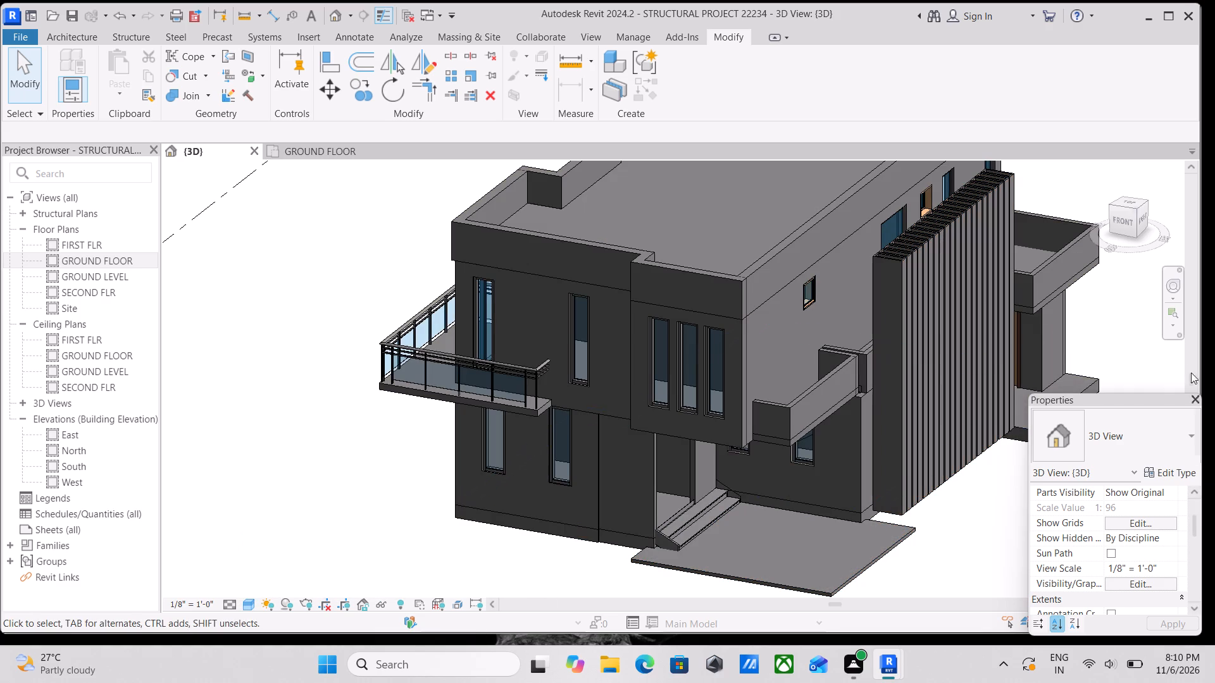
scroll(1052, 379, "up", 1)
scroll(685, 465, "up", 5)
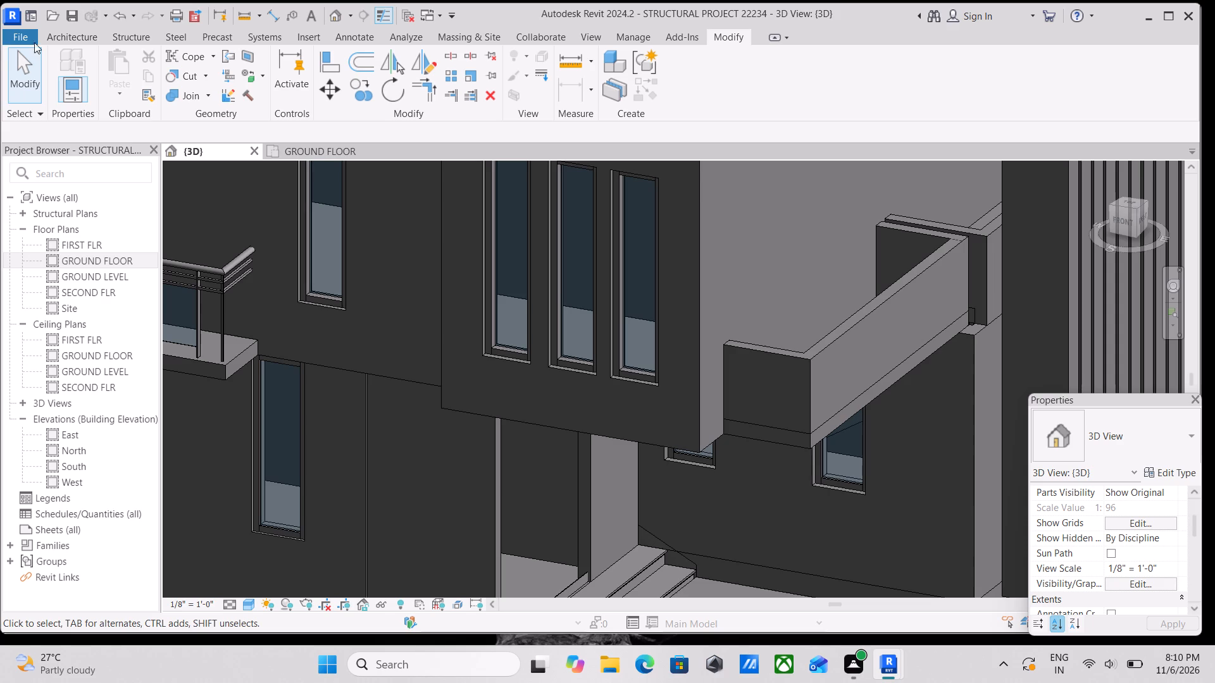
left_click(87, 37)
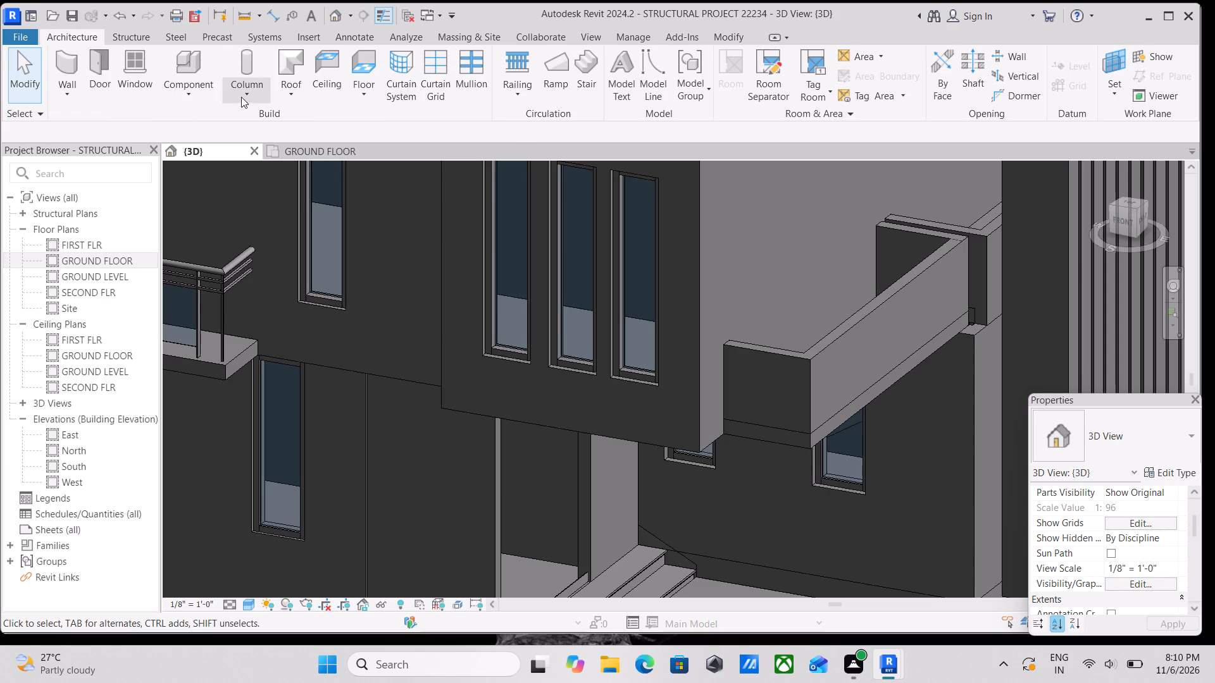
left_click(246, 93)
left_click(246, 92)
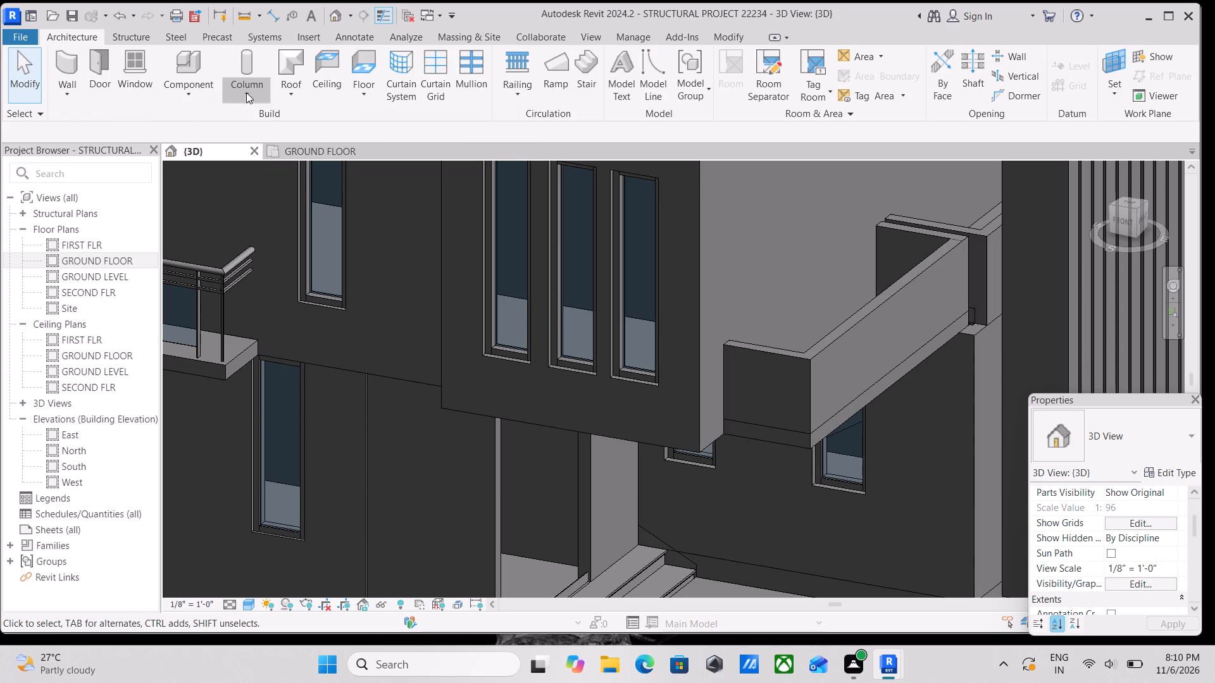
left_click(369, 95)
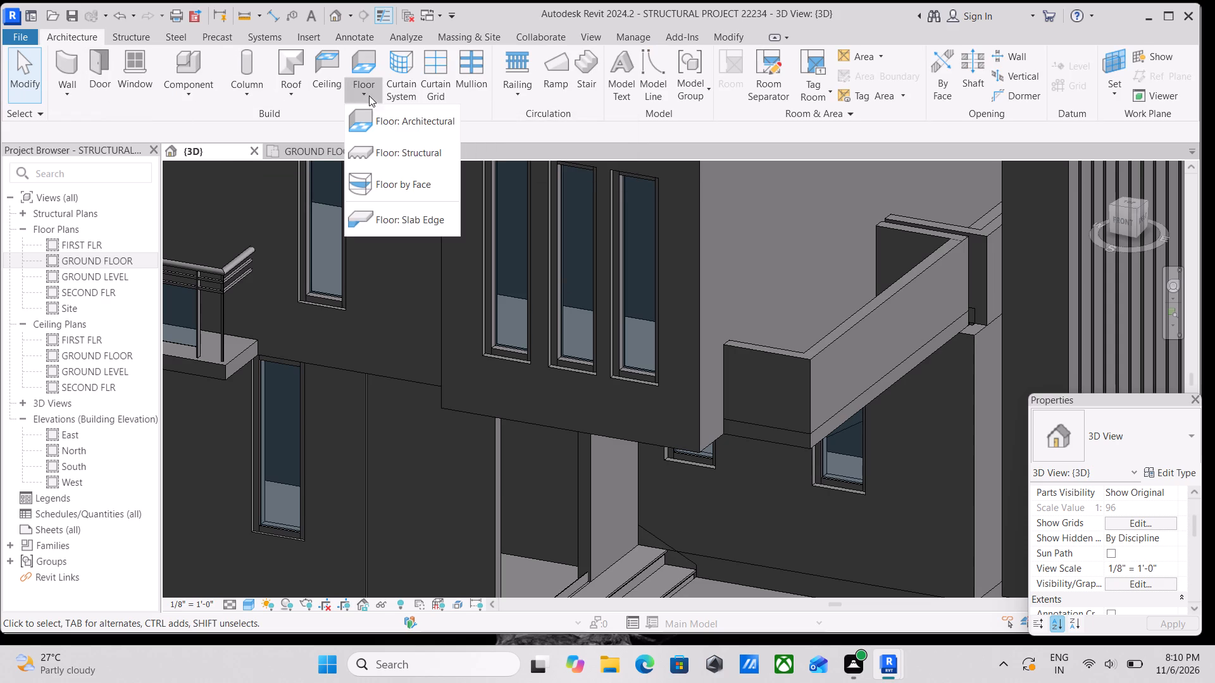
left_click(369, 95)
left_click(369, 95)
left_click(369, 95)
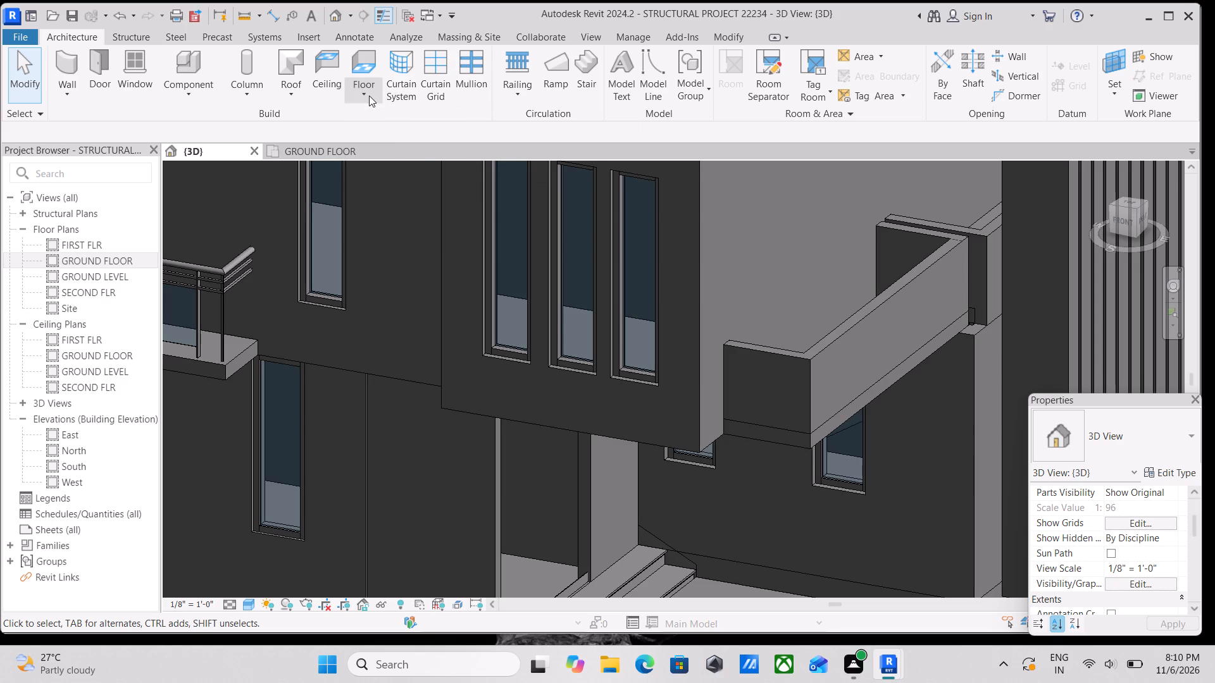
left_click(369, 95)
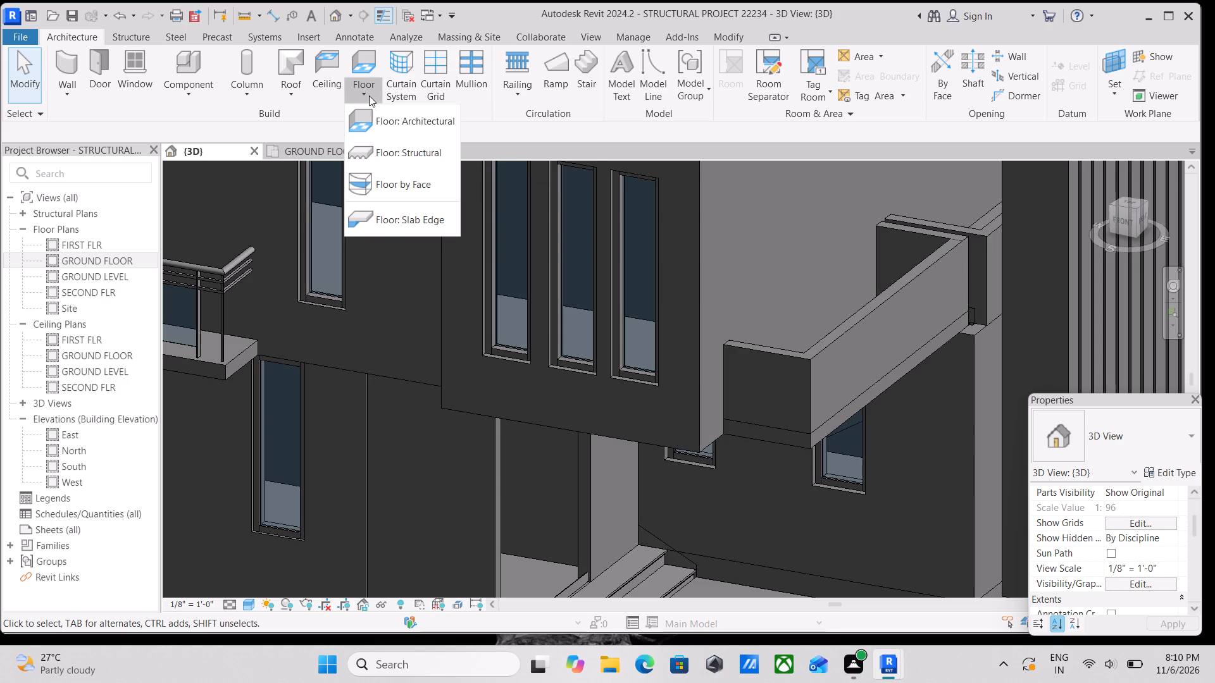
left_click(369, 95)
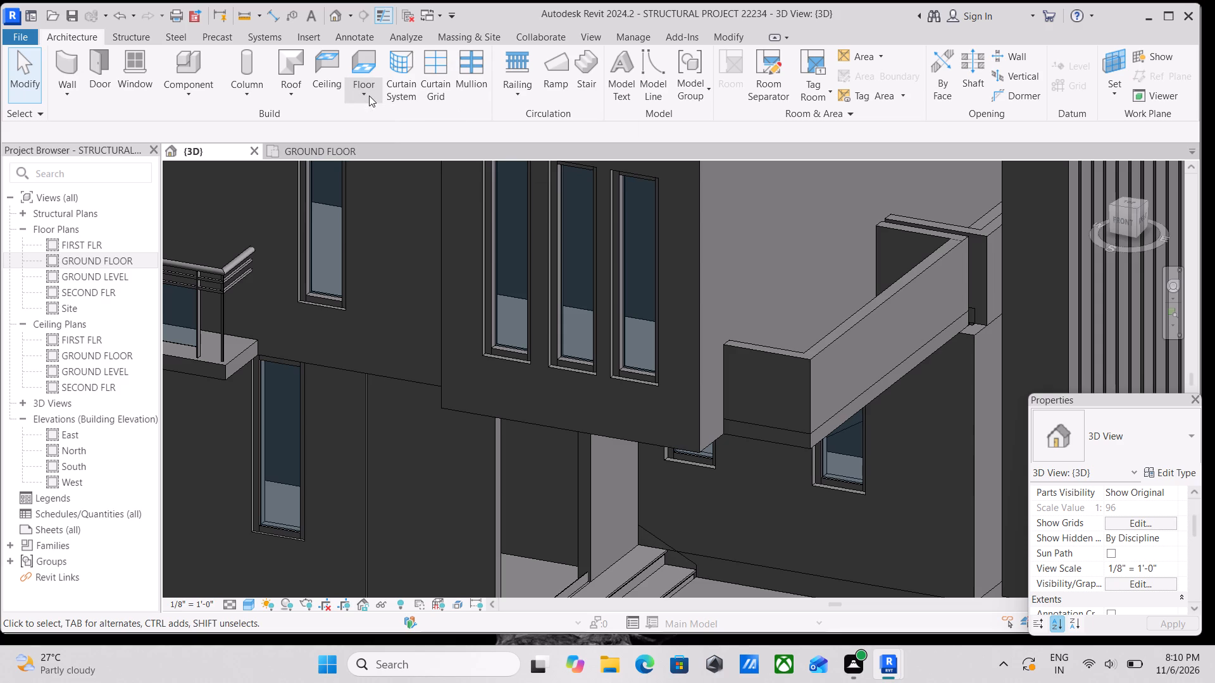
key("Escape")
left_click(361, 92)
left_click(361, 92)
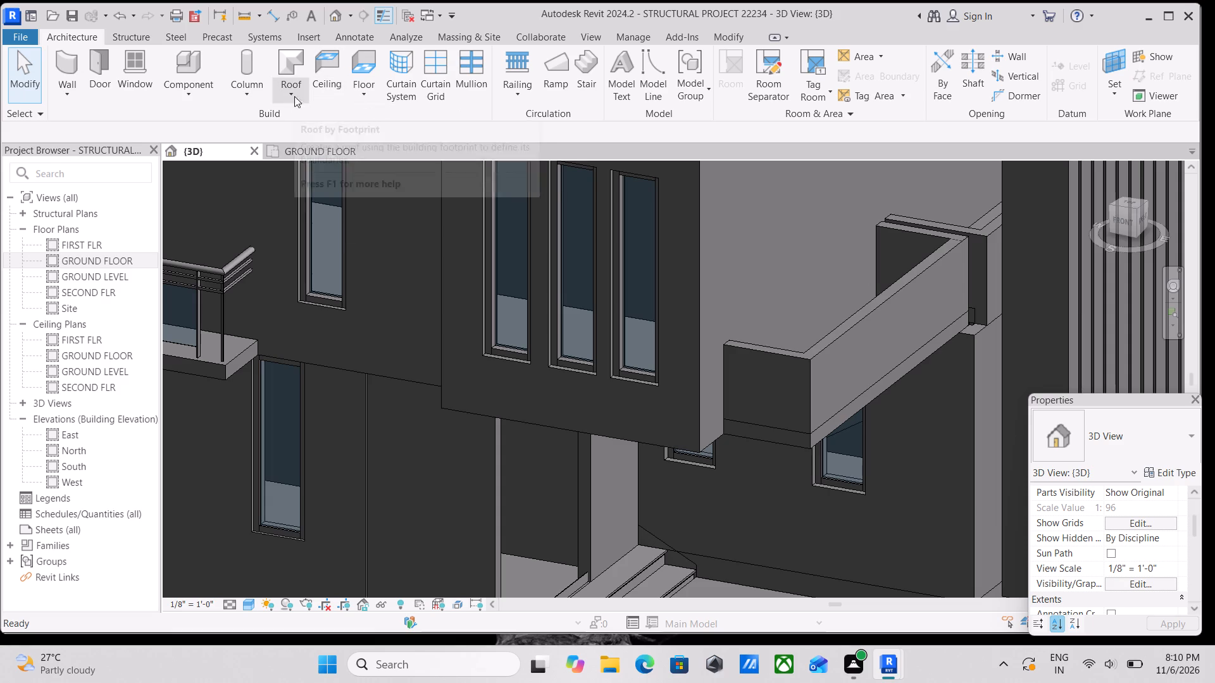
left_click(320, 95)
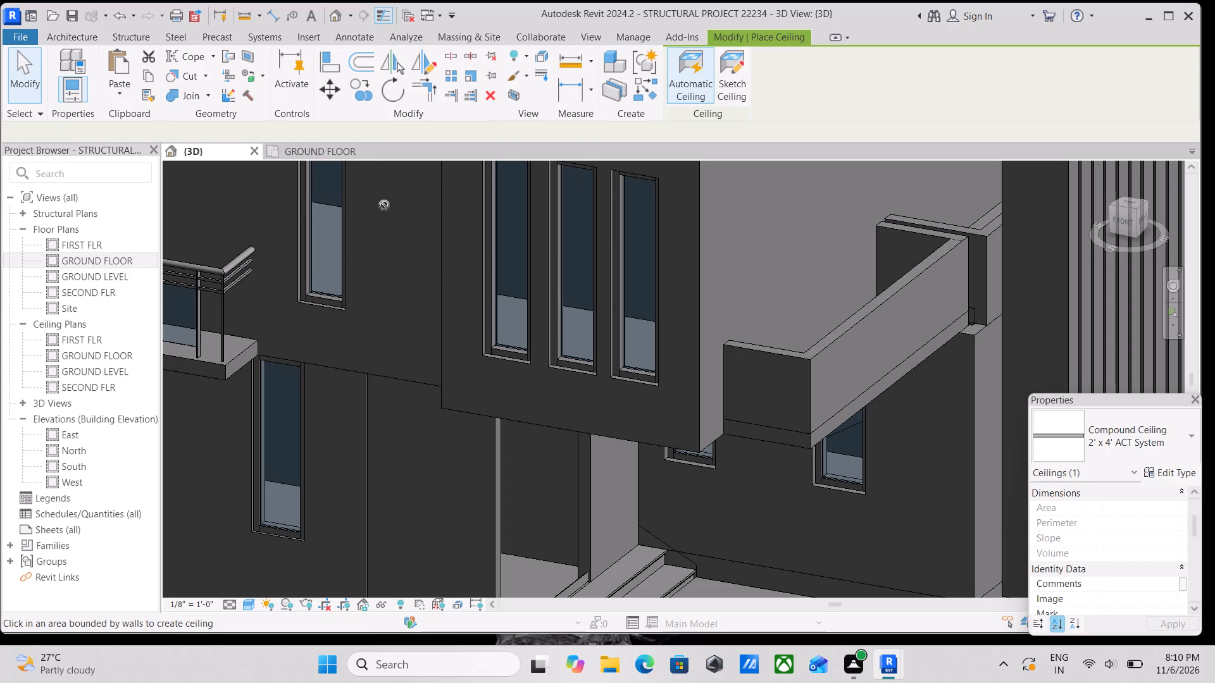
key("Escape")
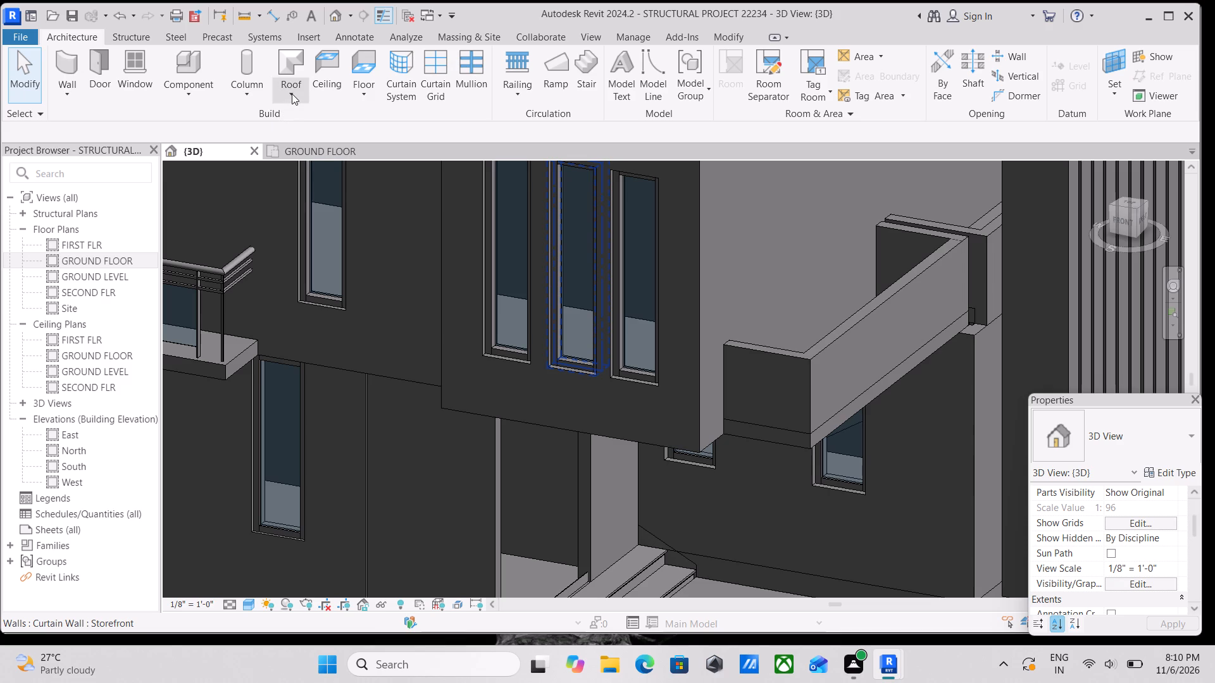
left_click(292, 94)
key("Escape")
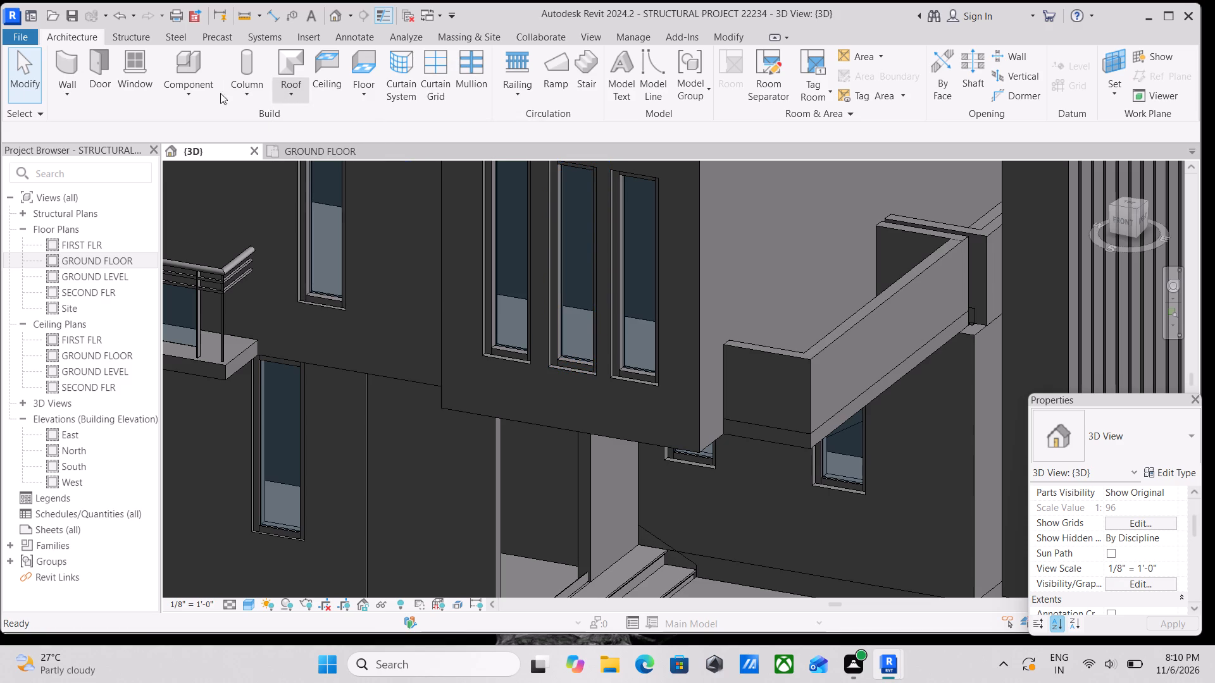
Create an in-place model in the Generic Models category with the name Generic Models 1.
left_click(211, 93)
left_click(215, 147)
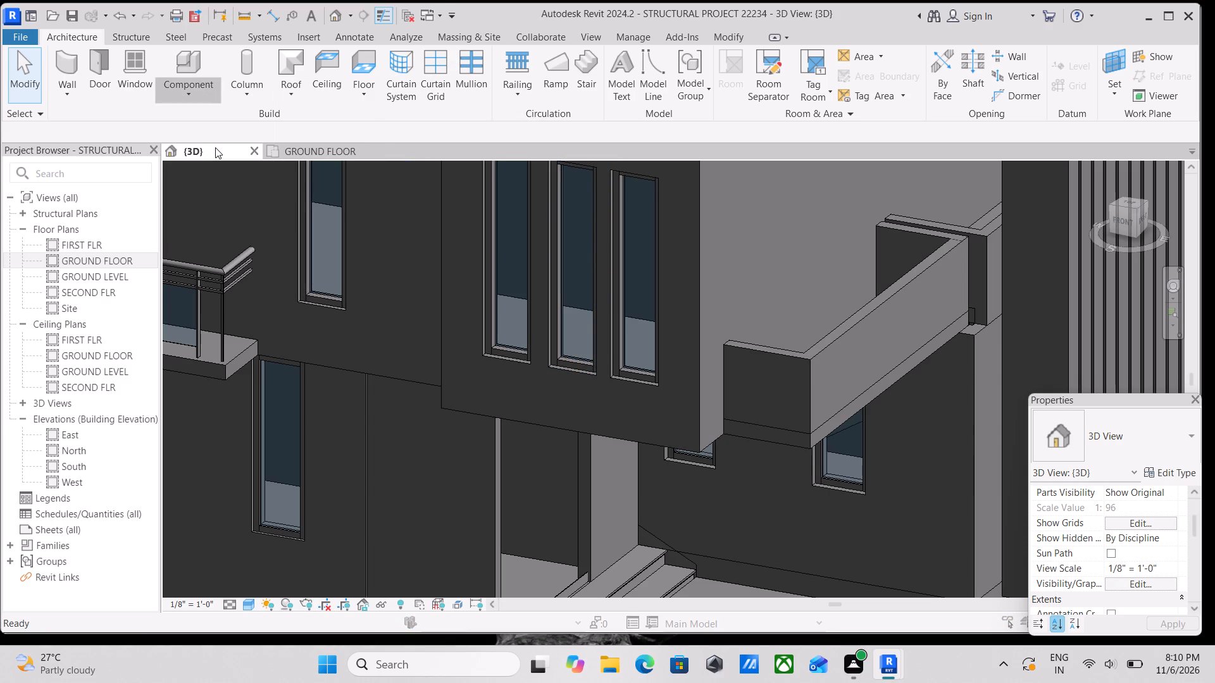
scroll(559, 316, "down", 4)
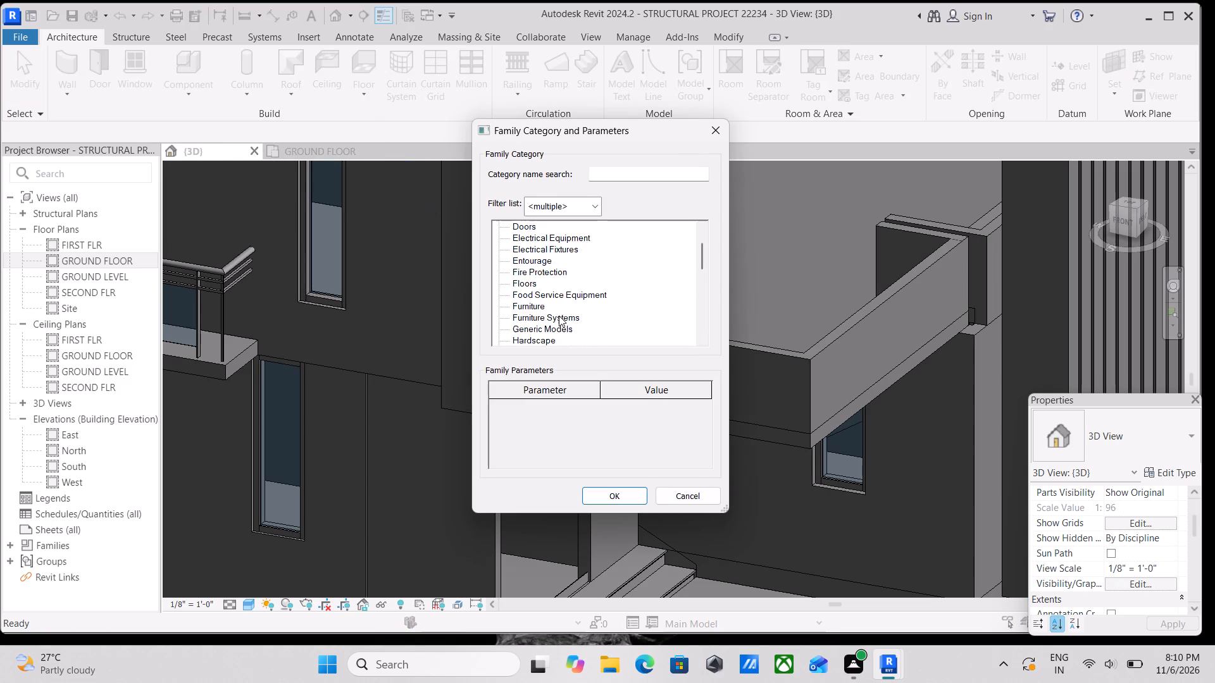
scroll(556, 312, "down", 2)
left_click(543, 302)
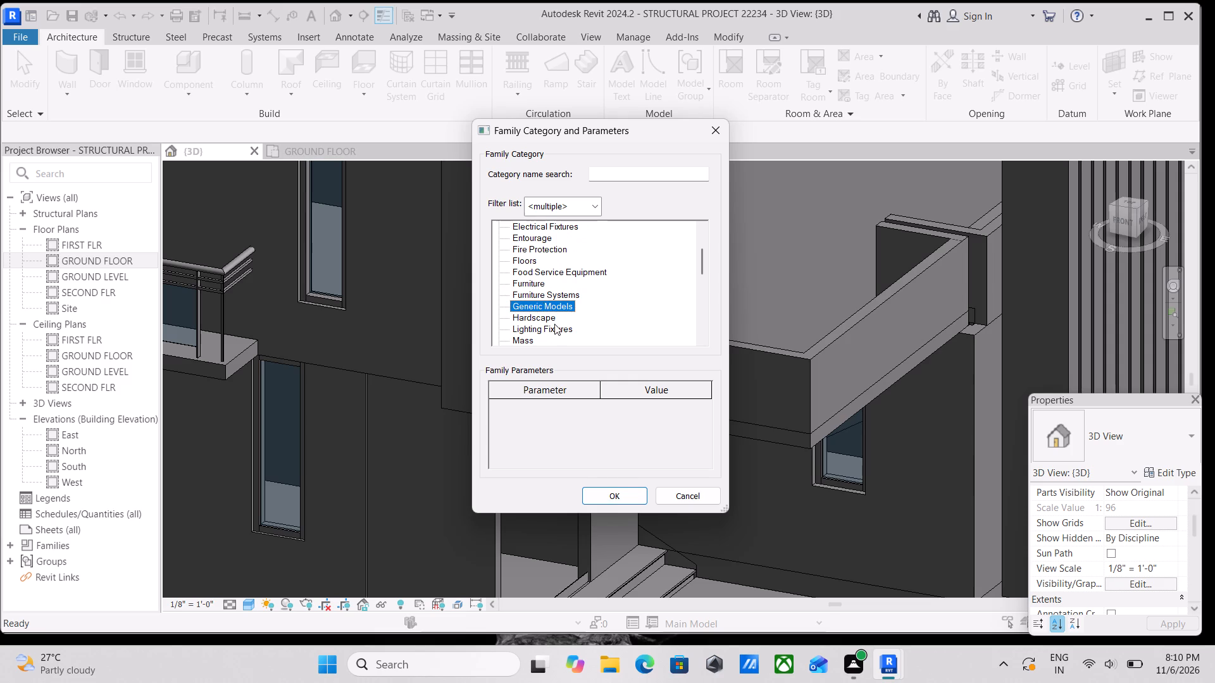
left_click(611, 490)
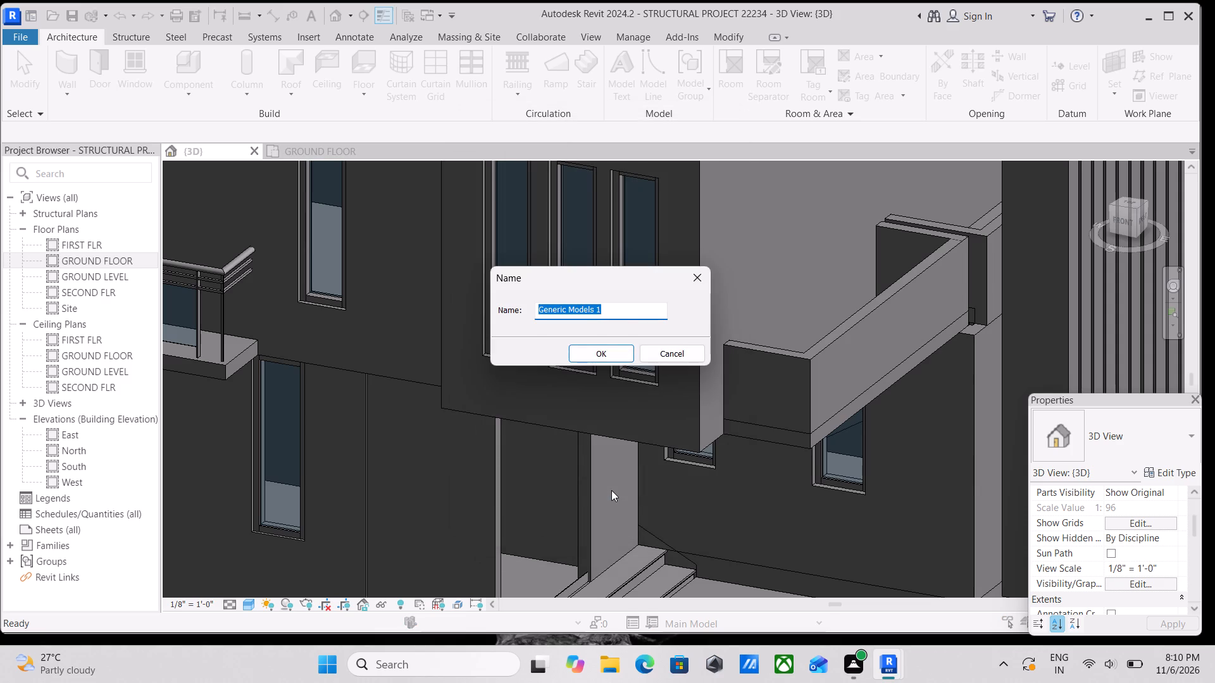
left_click(599, 350)
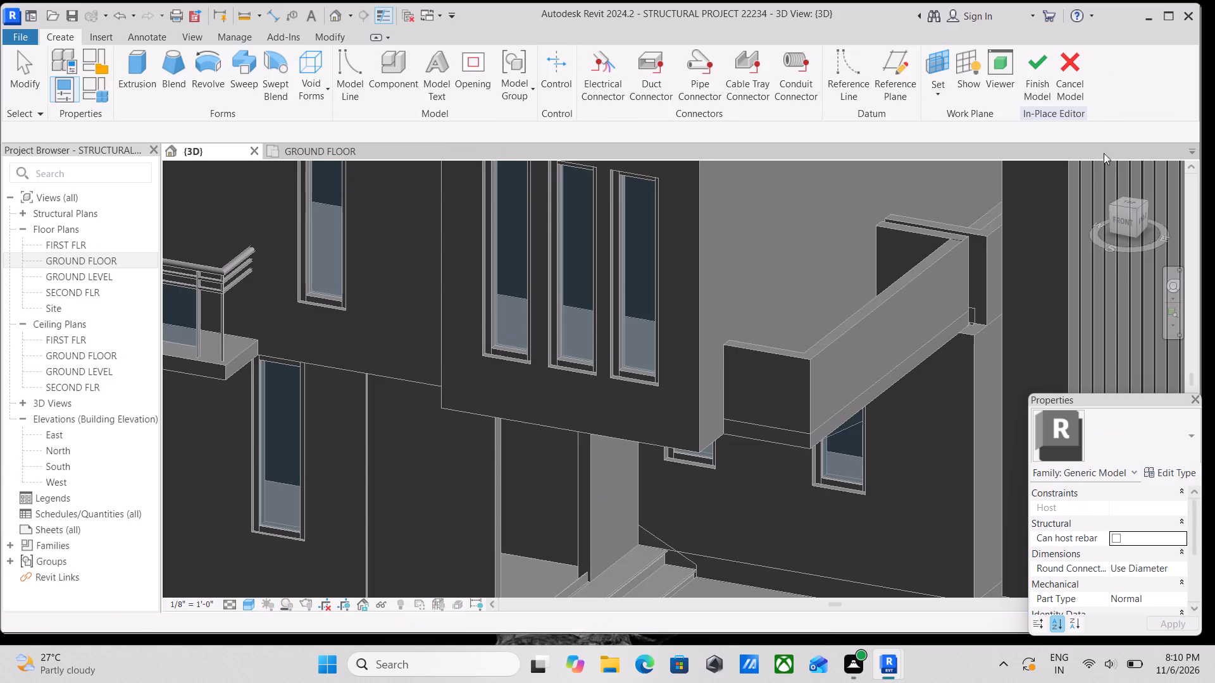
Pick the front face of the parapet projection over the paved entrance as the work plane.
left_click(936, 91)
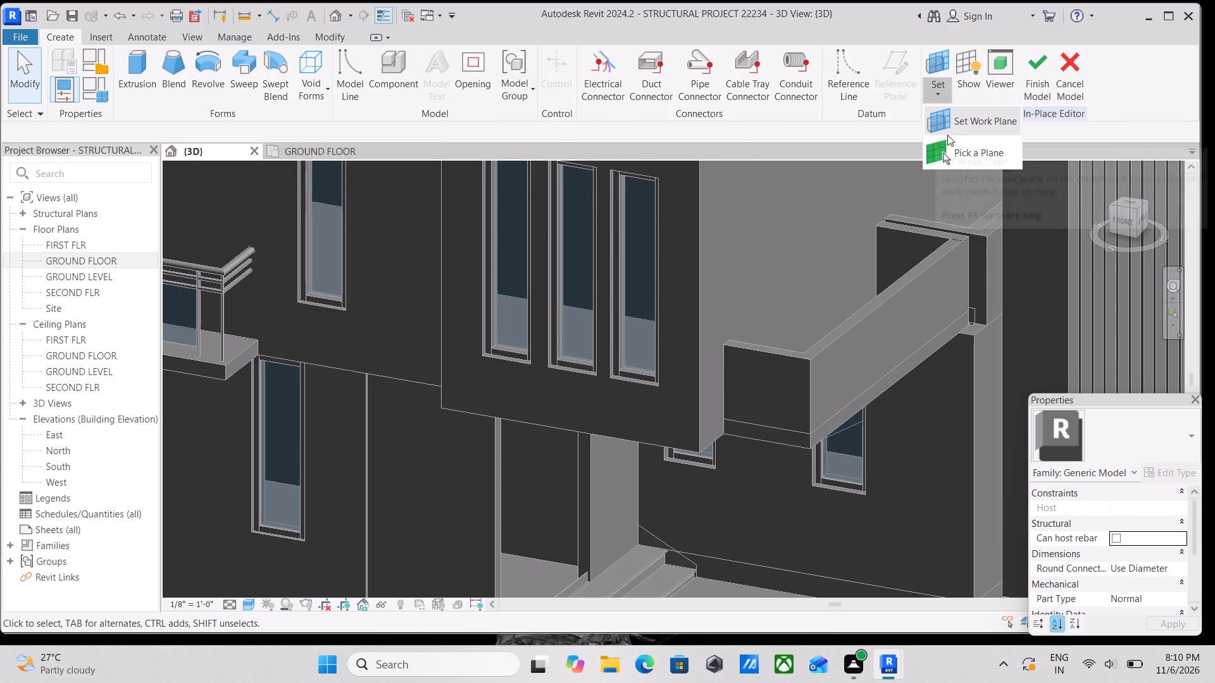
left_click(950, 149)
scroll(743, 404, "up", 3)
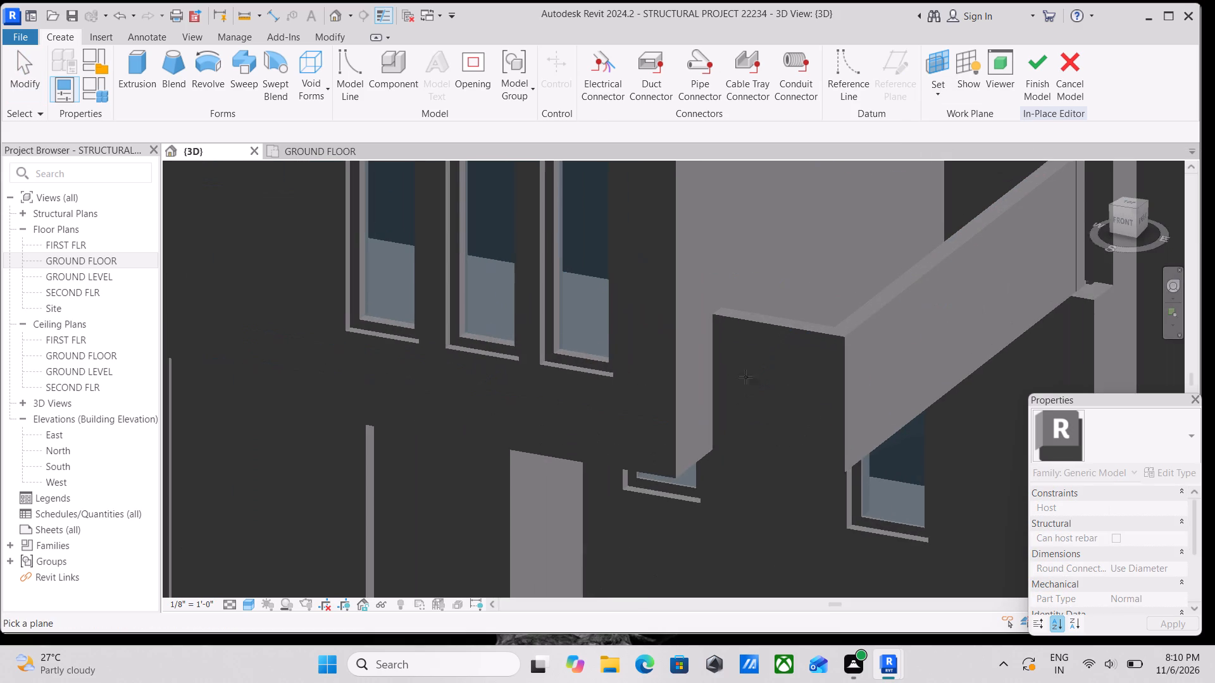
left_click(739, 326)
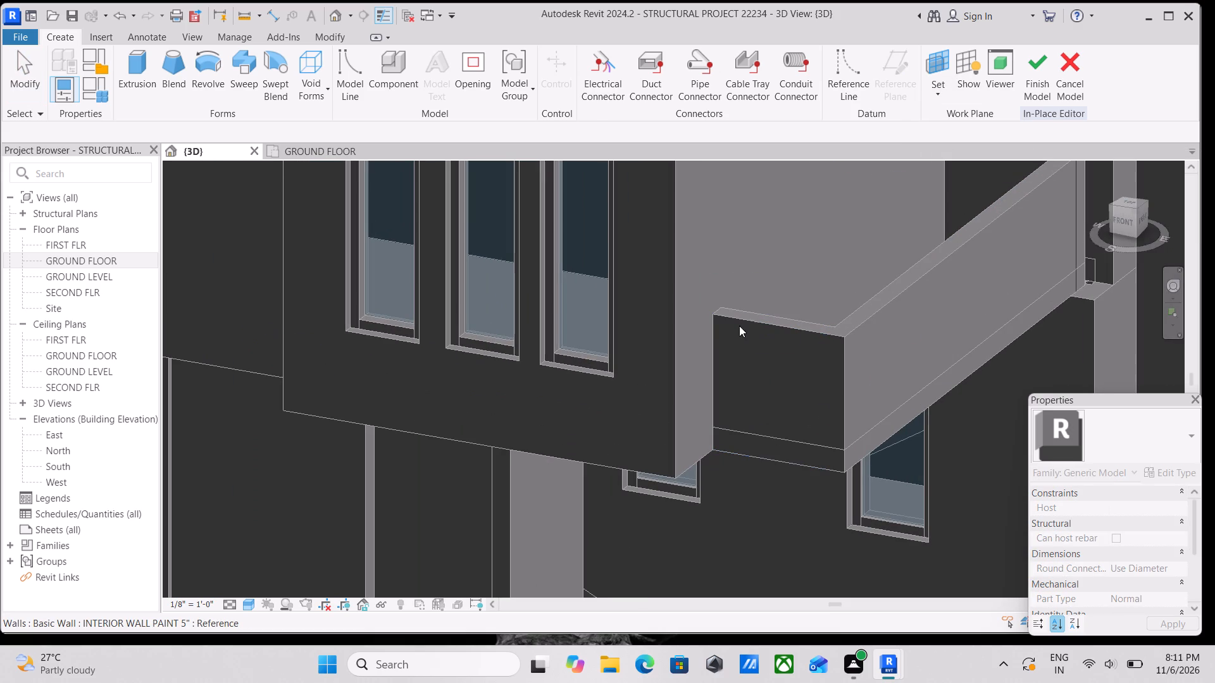
Examine the reference rendering in the GROUND FLOOR plan, focusing on the dark carport frame where it meets the parapet.
scroll(768, 382, "down", 2)
middle_click_drag(770, 378, 768, 359)
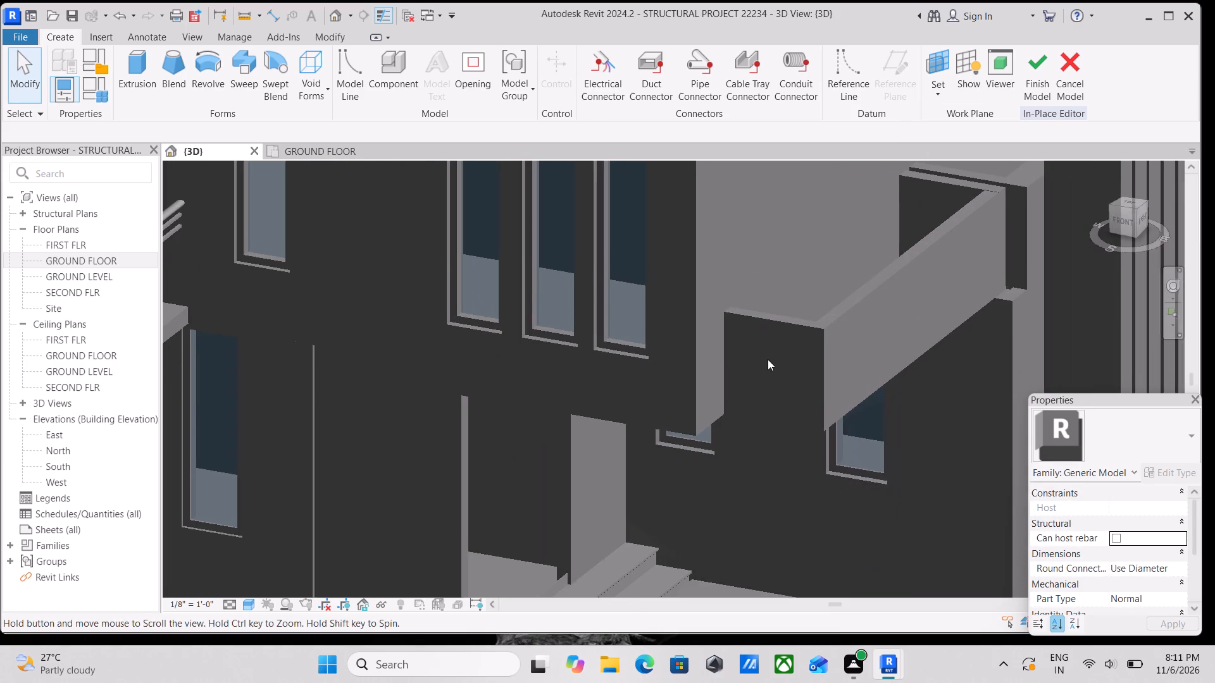
scroll(768, 359, "down", 8)
middle_click_drag(768, 359, 791, 471)
scroll(791, 471, "down", 1)
middle_click_drag(612, 281, 625, 472)
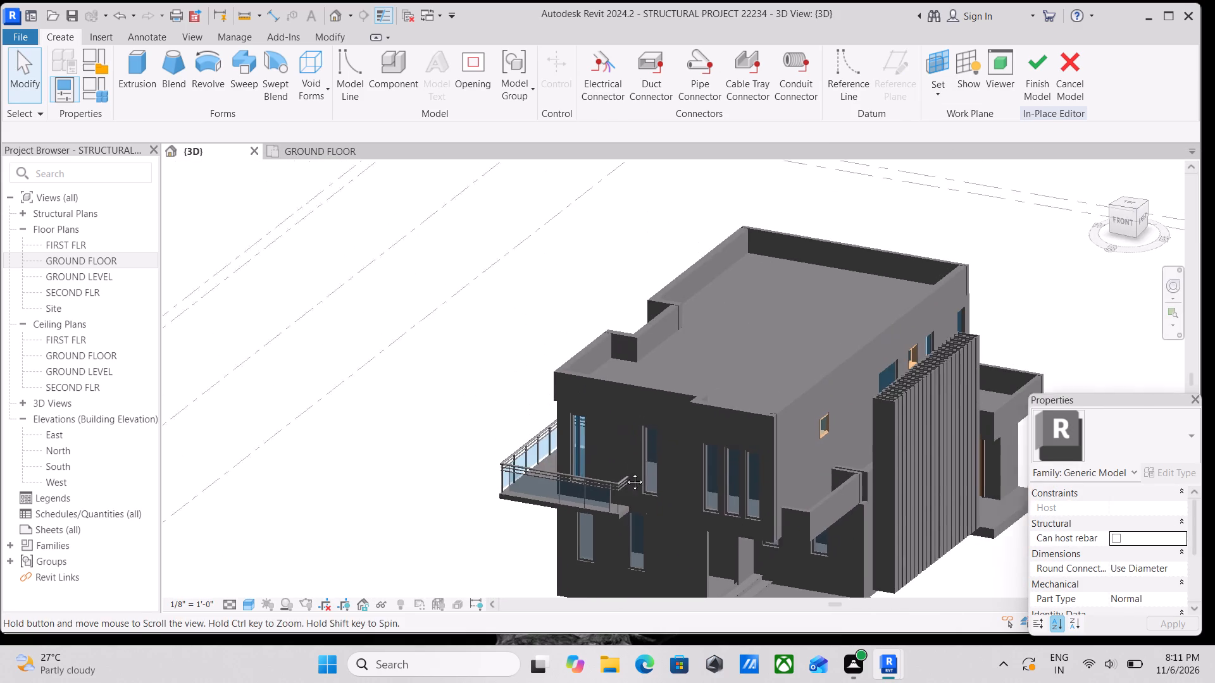
middle_click_drag(625, 472, 624, 491)
scroll(620, 481, "up", 1)
scroll(533, 318, "down", 4)
middle_click_drag(533, 318, 590, 464)
left_click(297, 152)
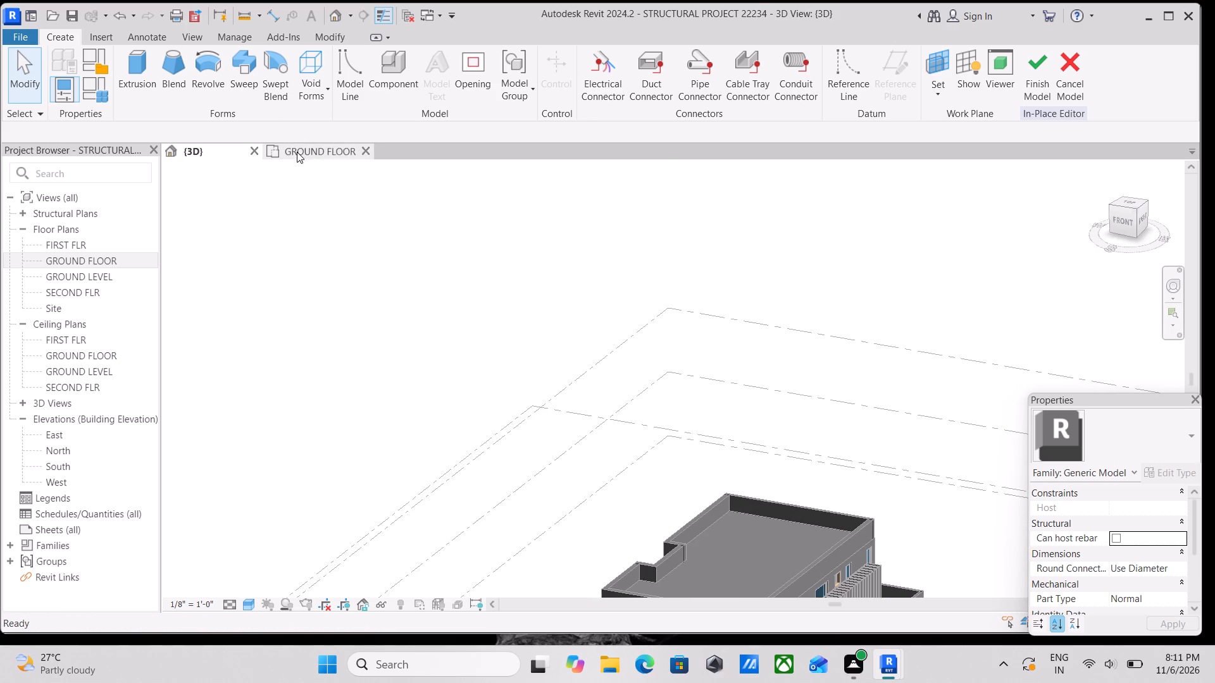
scroll(719, 311, "up", 3)
scroll(752, 269, "up", 1)
middle_click_drag(754, 302, 730, 389)
scroll(770, 315, "up", 5)
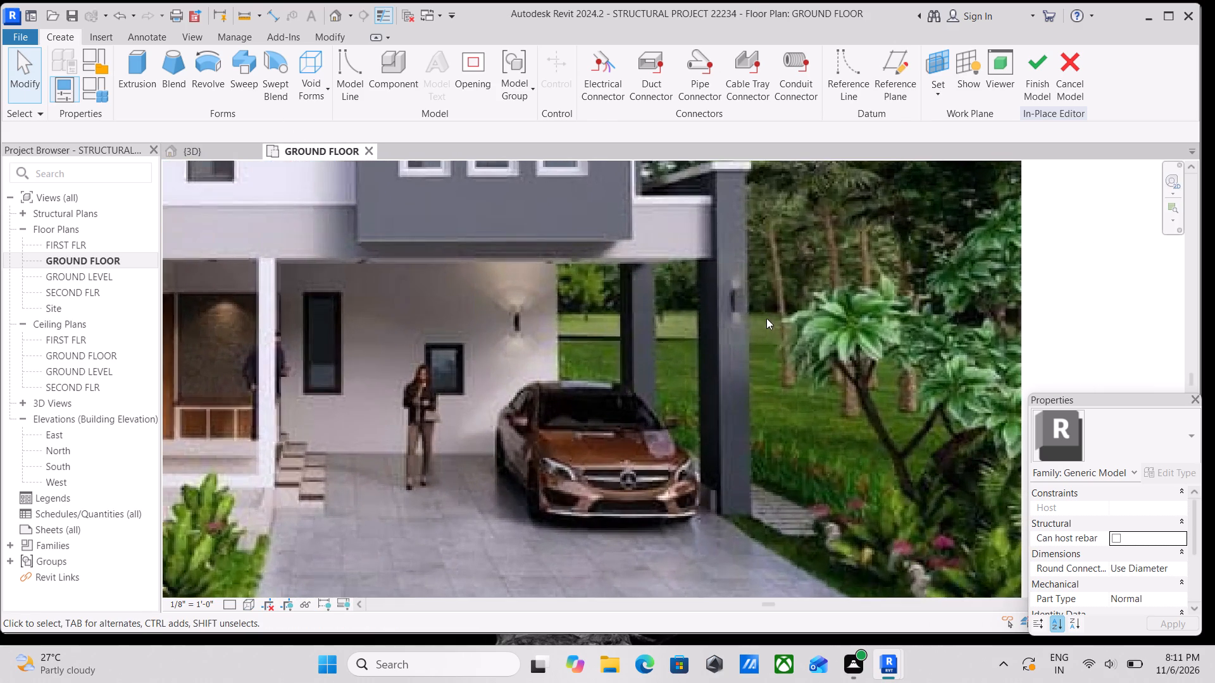
scroll(766, 318, "up", 2)
scroll(754, 319, "down", 8)
middle_click_drag(747, 311, 747, 369)
scroll(683, 298, "up", 1)
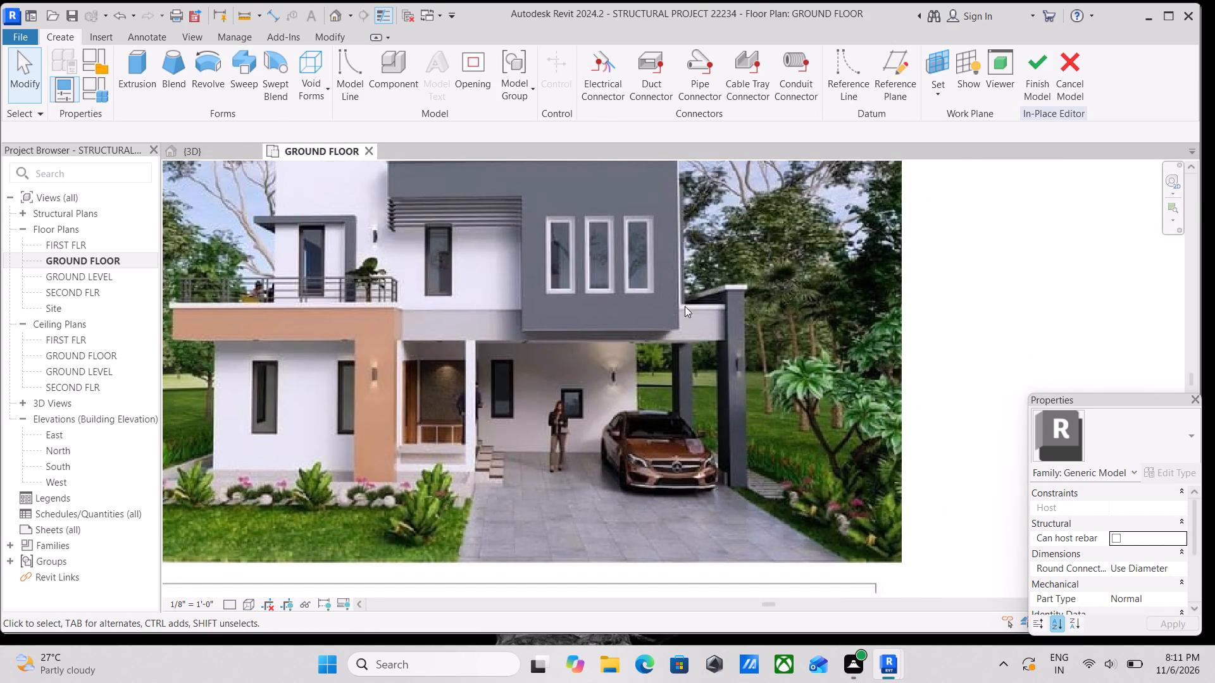
scroll(685, 306, "up", 6)
scroll(695, 321, "down", 8)
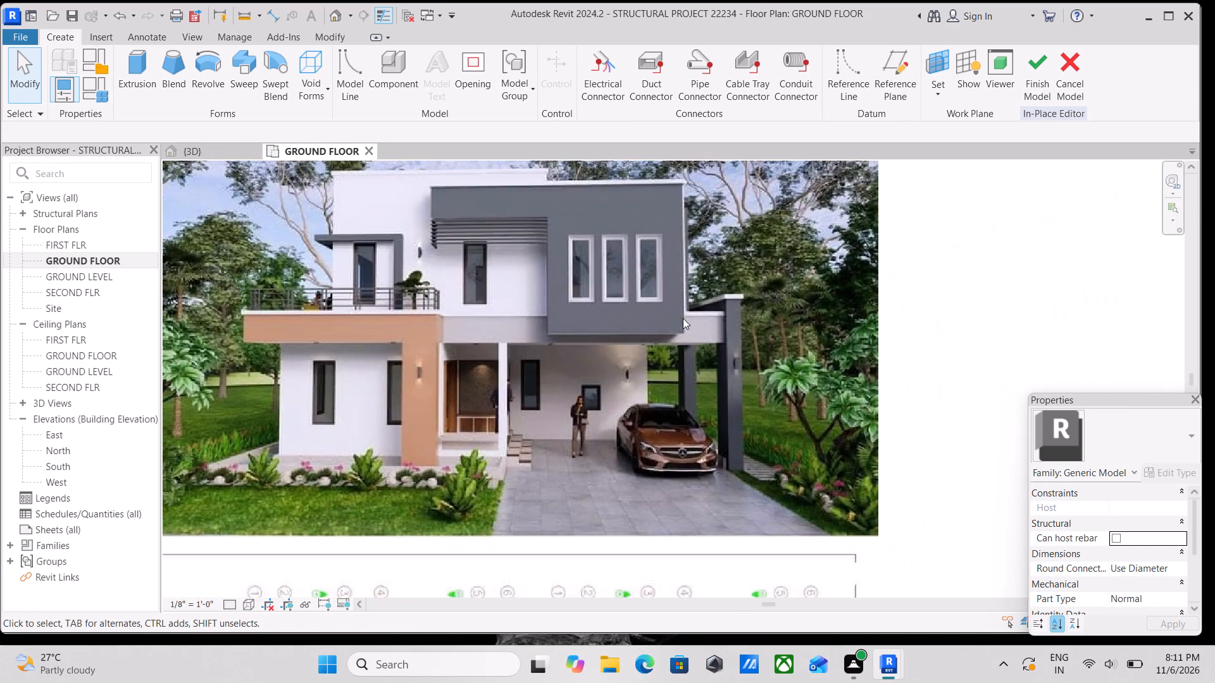
scroll(594, 278, "down", 3)
middle_click_drag(611, 300, 633, 339)
scroll(700, 350, "up", 10)
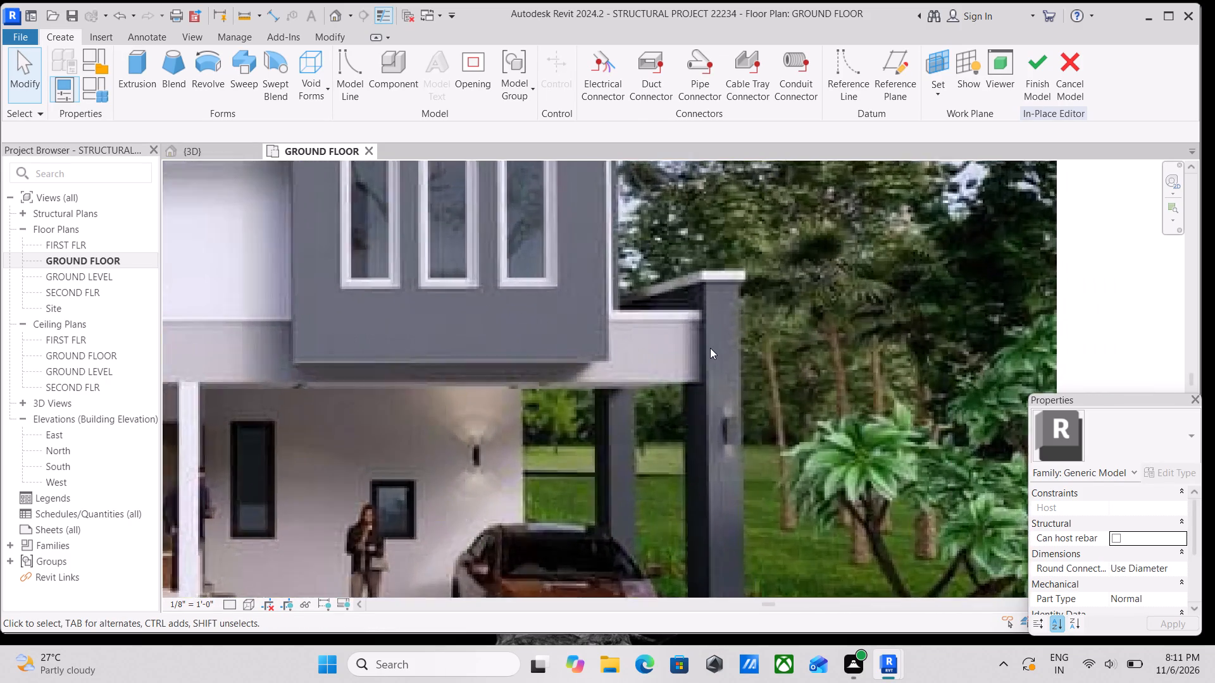
scroll(710, 348, "up", 1)
scroll(711, 348, "down", 5)
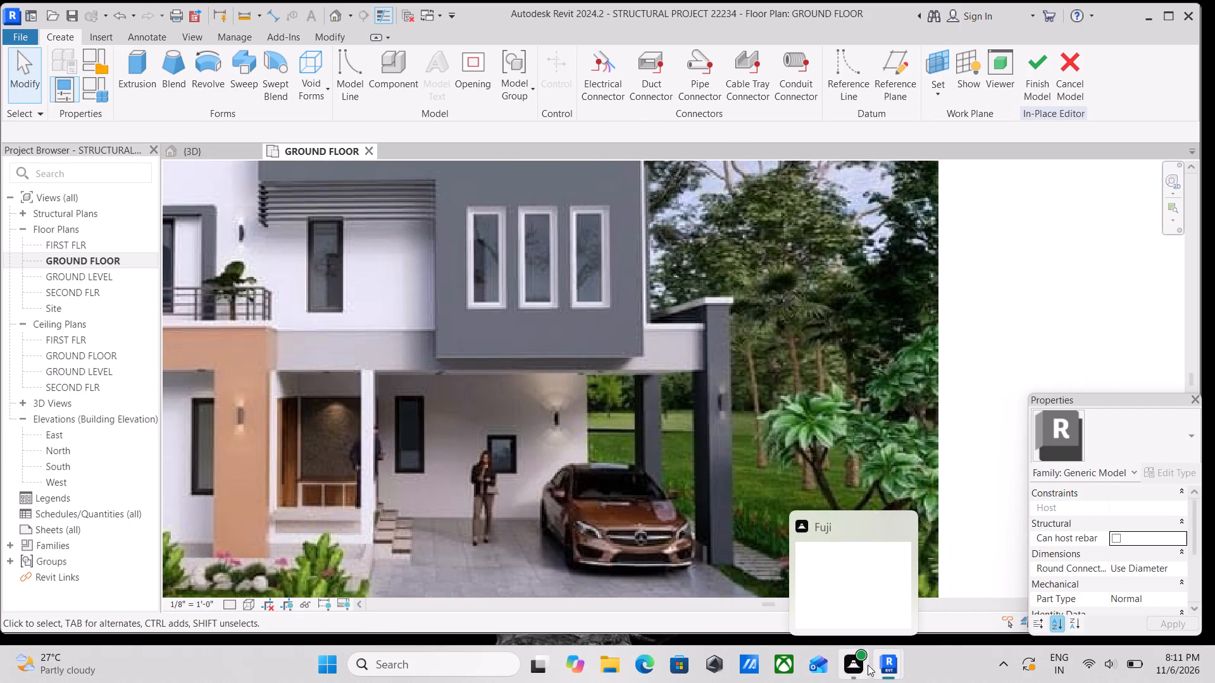
left_click(941, 598)
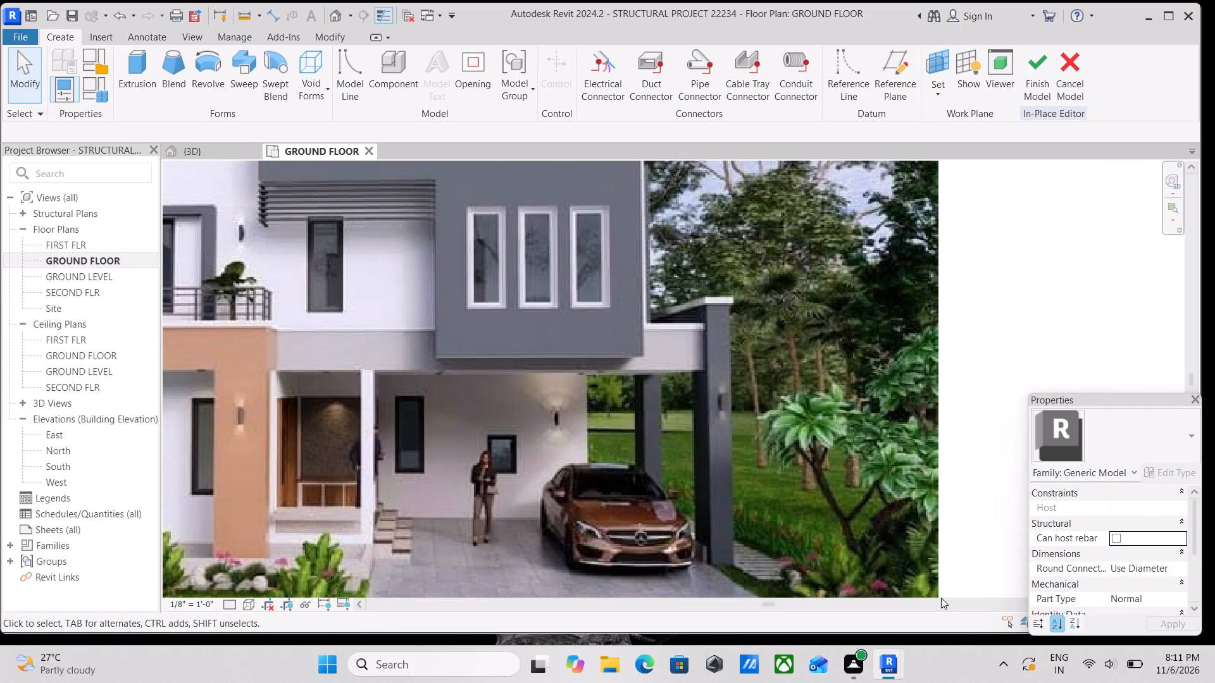
scroll(489, 359, "down", 4)
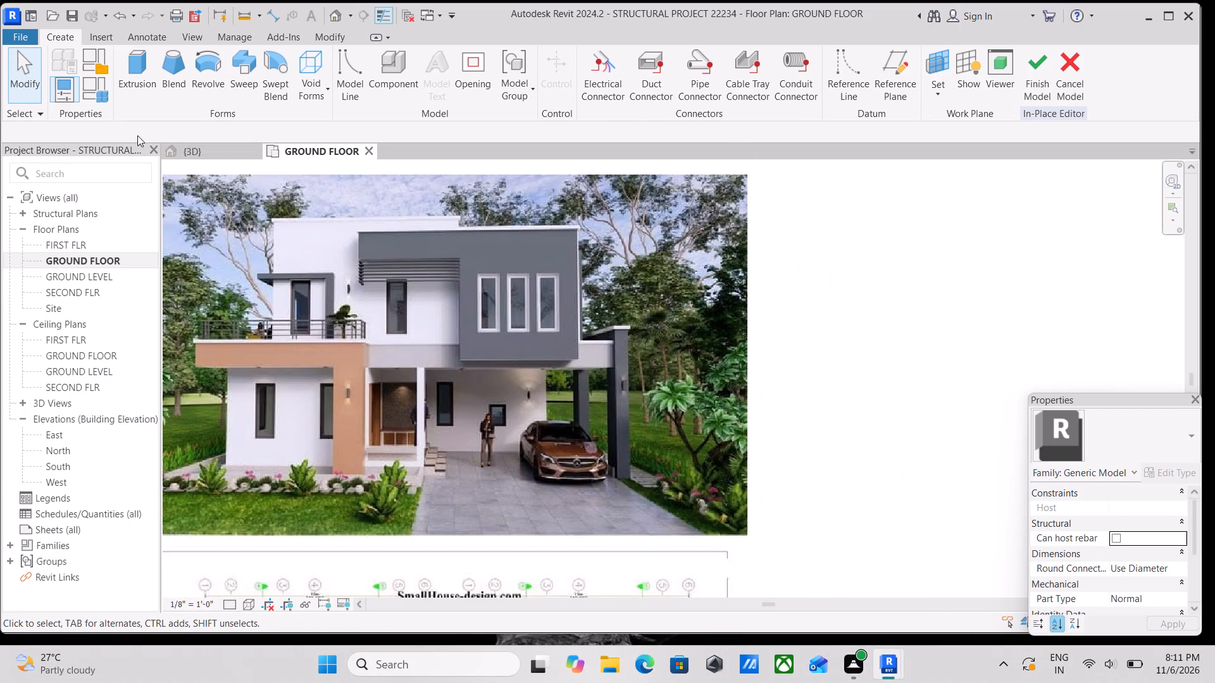
In the 3D view, pick the front face of the parapet projection over the entrance as the work plane.
left_click(189, 157)
middle_click_drag(763, 524, 675, 219)
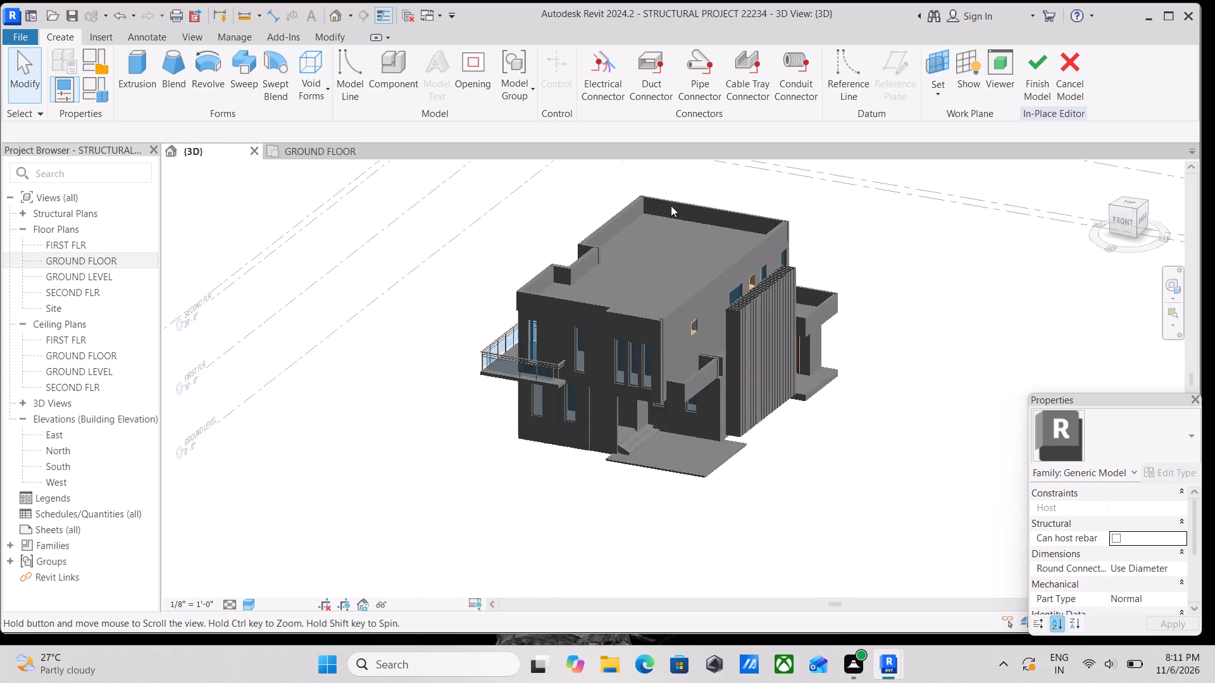
scroll(649, 410, "up", 3)
scroll(677, 348, "up", 3)
scroll(685, 409, "up", 7)
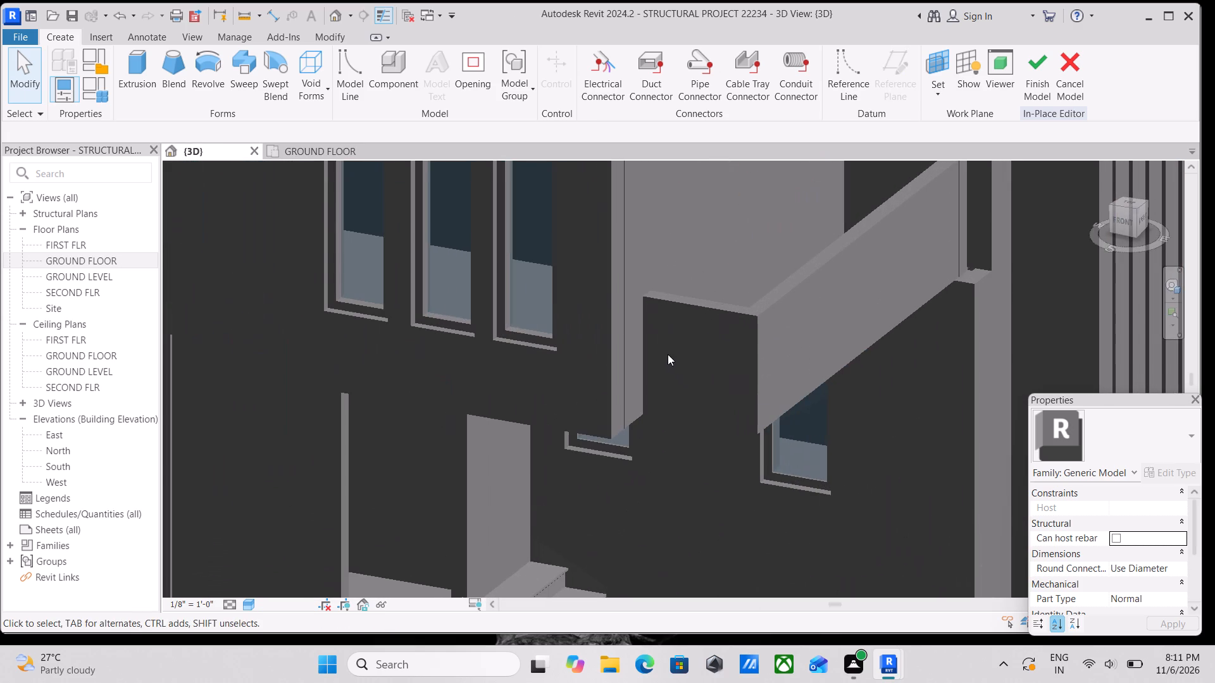
left_click(935, 94)
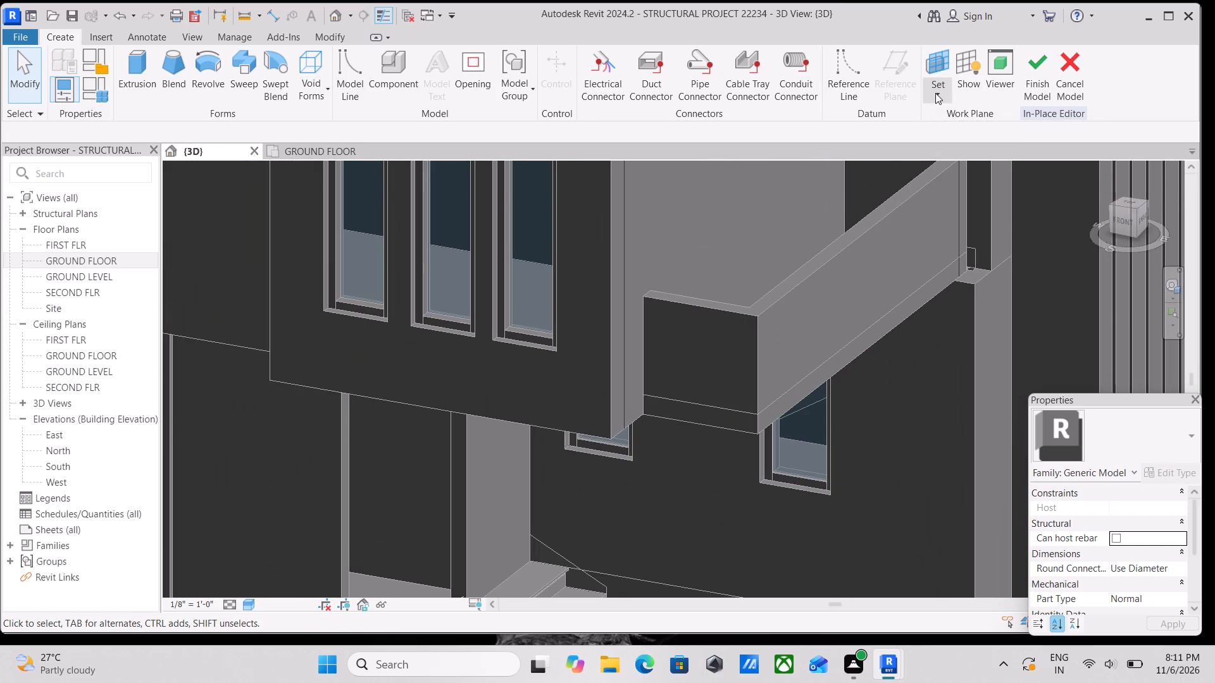
left_click(954, 148)
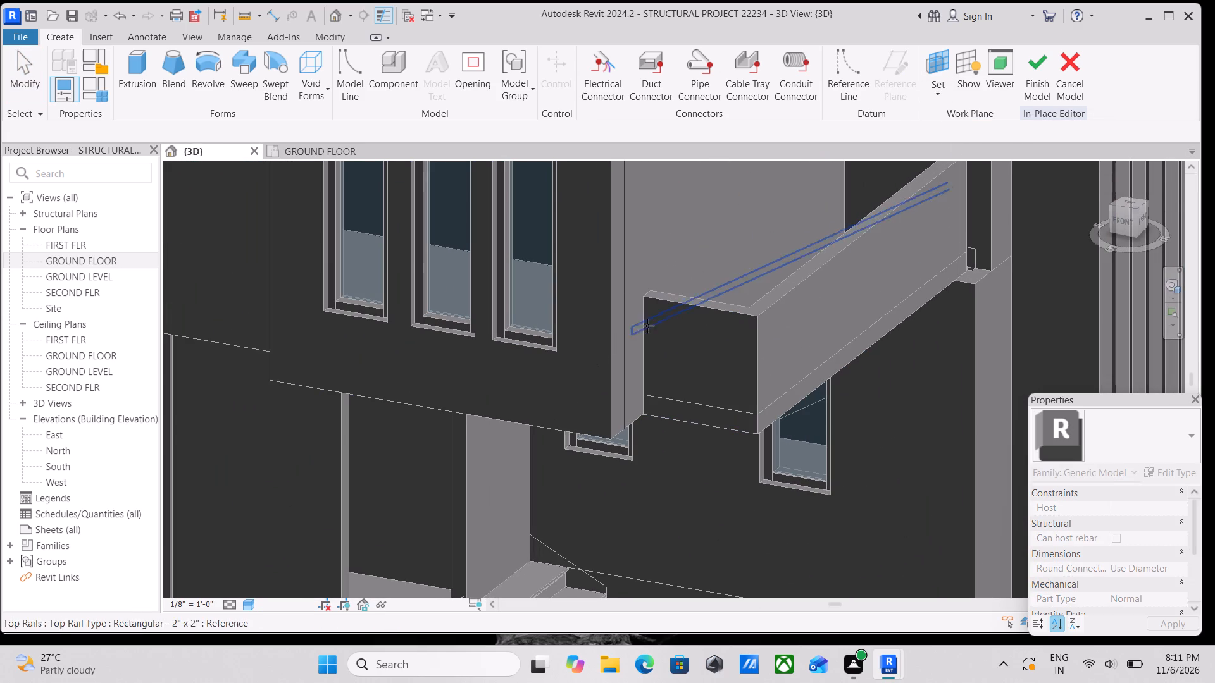
scroll(653, 305, "up", 2)
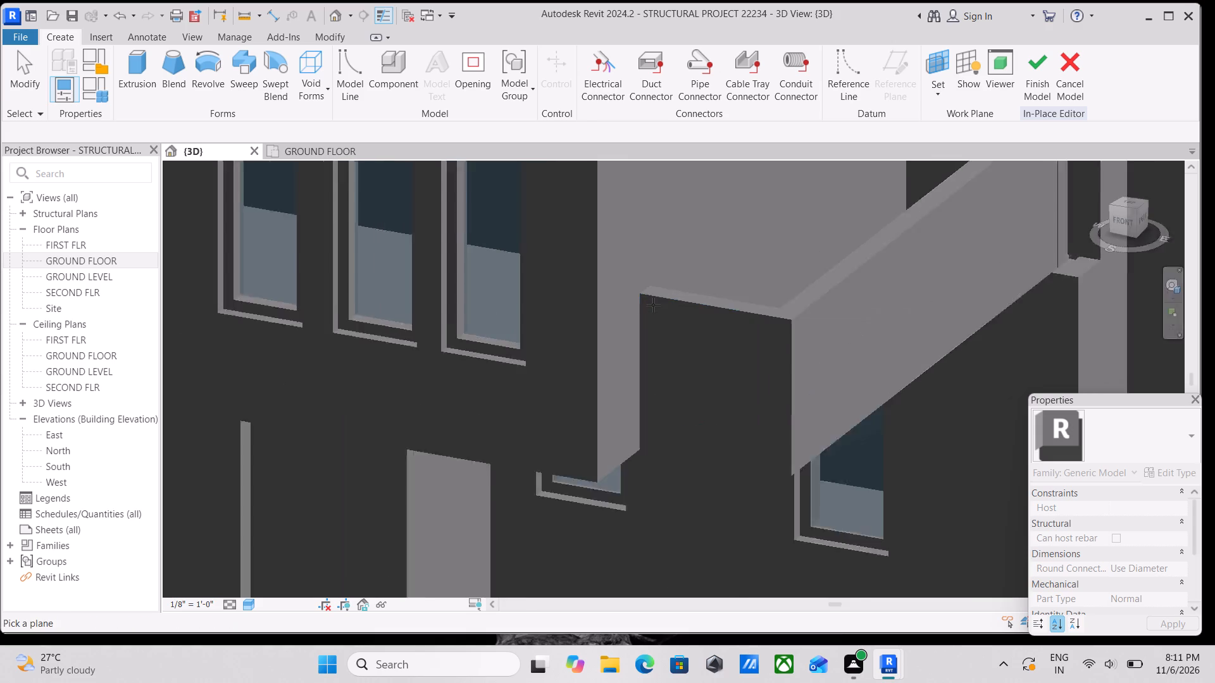
scroll(653, 305, "up", 2)
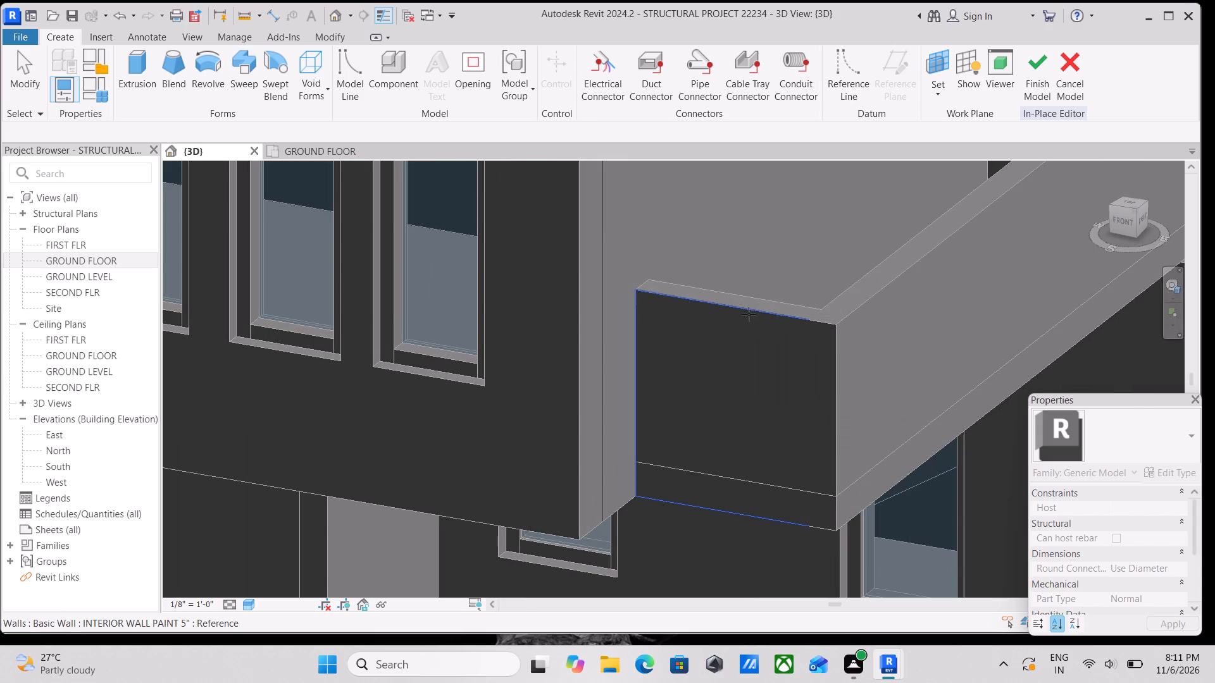
left_click(695, 303)
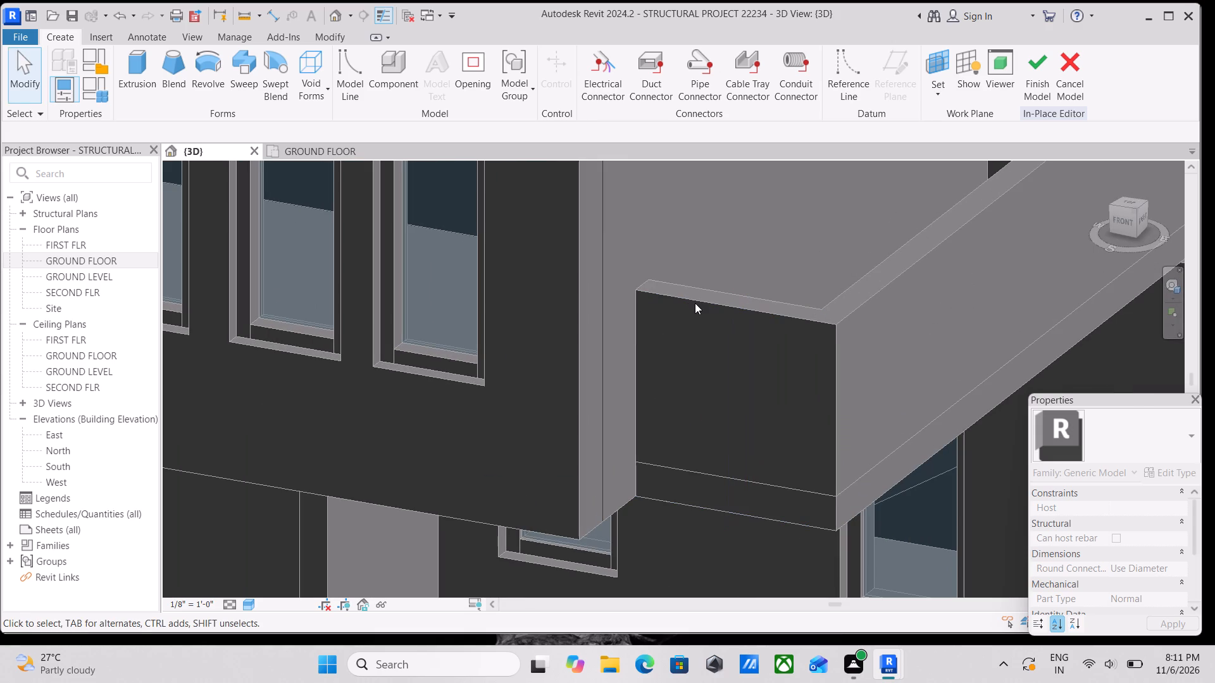
Start an extrusion and sketch a rectangle about 3'-4" wide from the parapet projection's top corner down to the front edge of the paving.
left_click(117, 75)
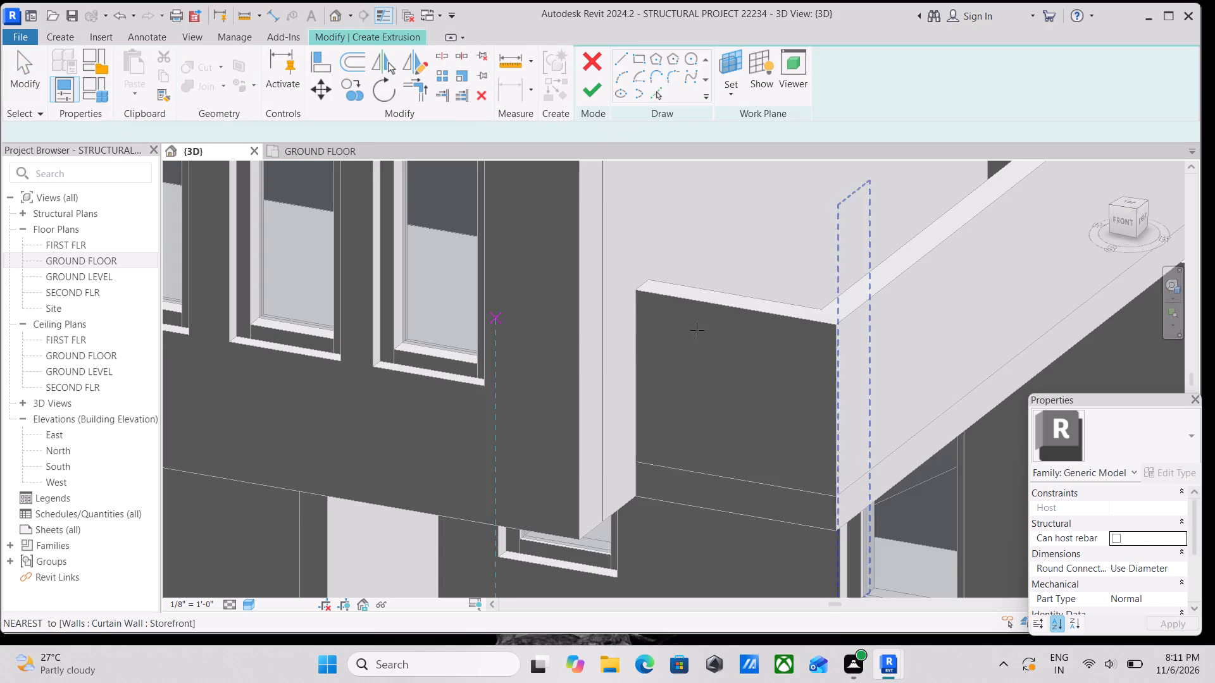
left_click(642, 57)
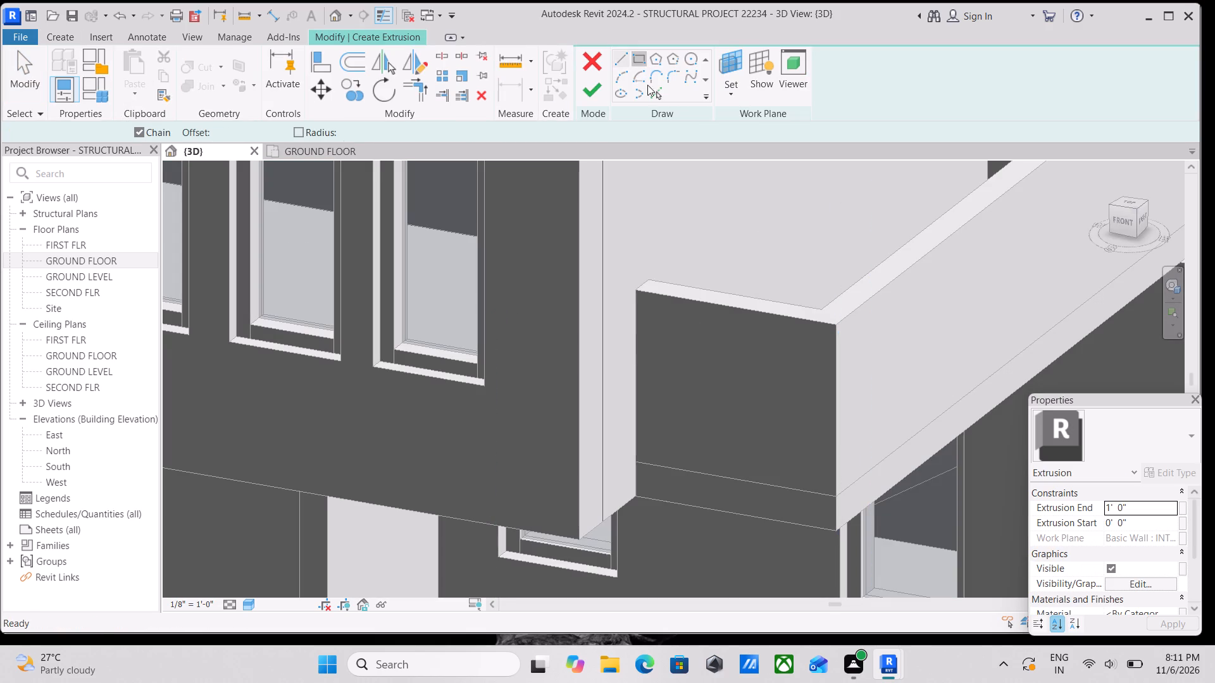
left_click(635, 291)
middle_click_drag(718, 450, 711, 264)
scroll(782, 416, "down", 1)
middle_click_drag(782, 416, 799, 323)
scroll(850, 439, "down", 1)
middle_click_drag(850, 439, 835, 387)
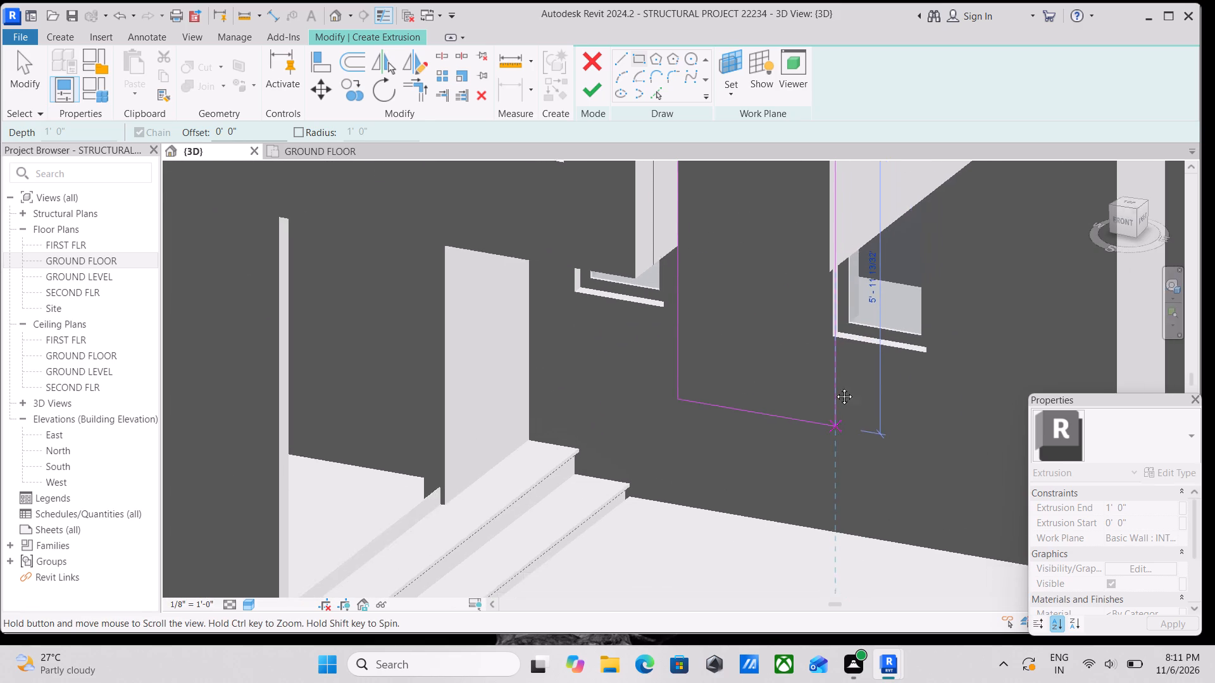
middle_click_drag(835, 387, 830, 324)
middle_click_drag(833, 454, 835, 366)
scroll(840, 460, "down", 3)
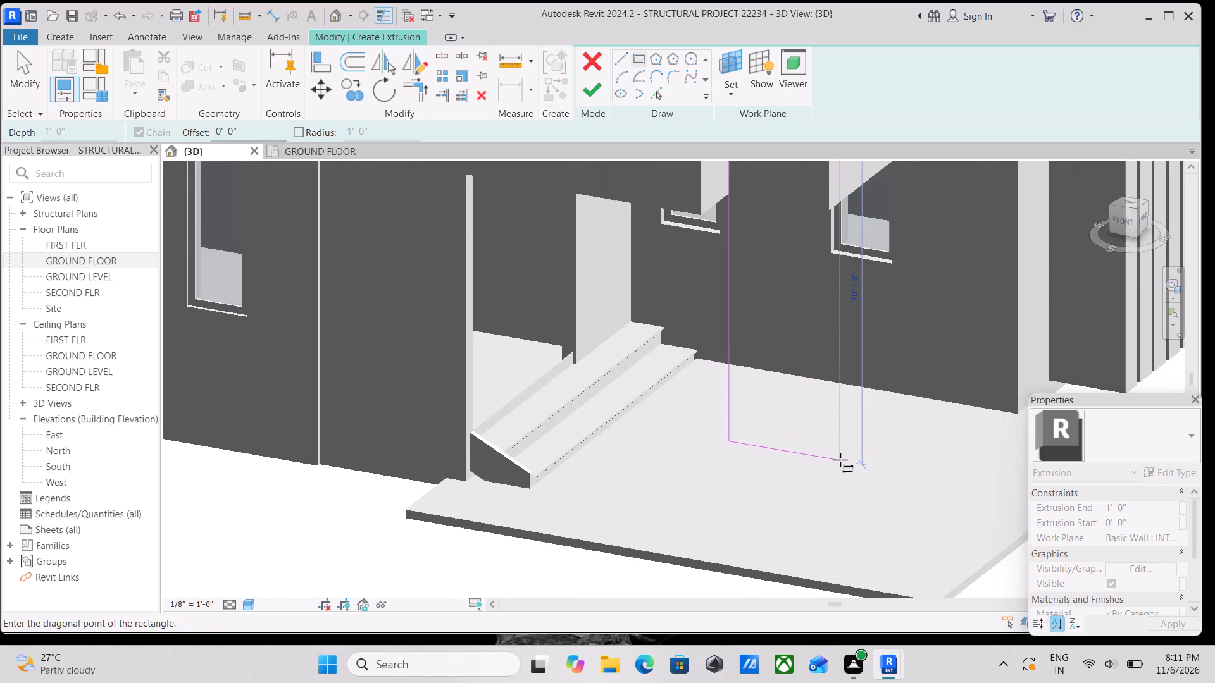
scroll(841, 514, "down", 4)
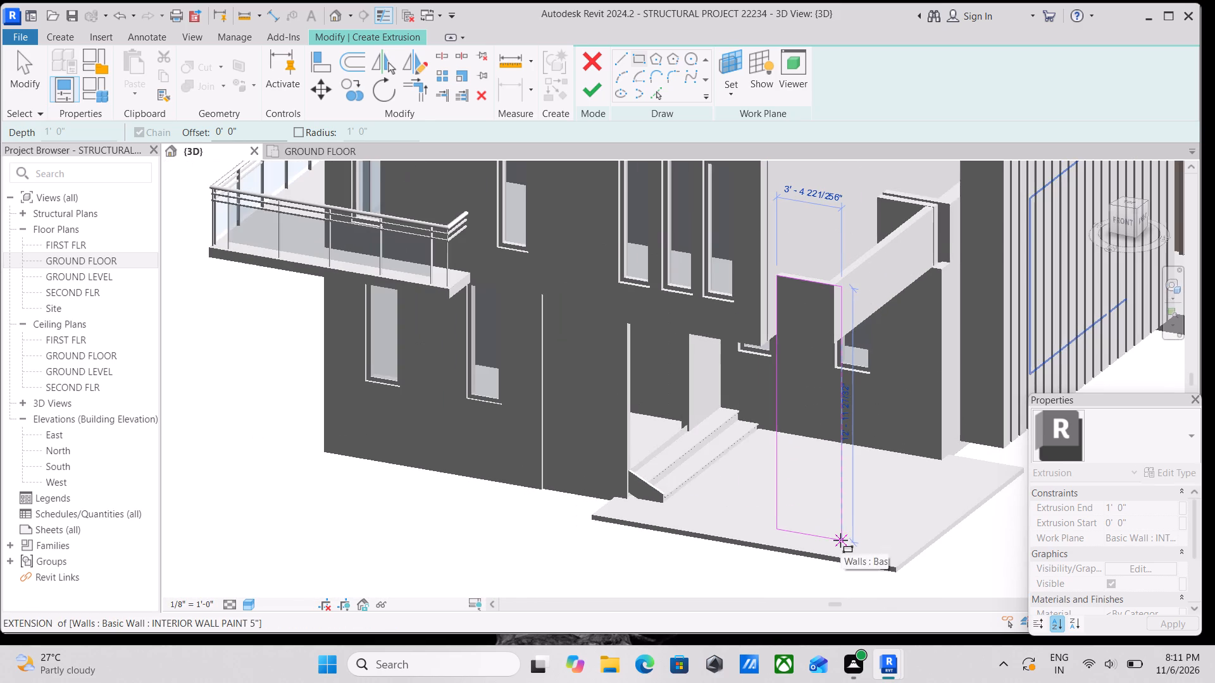
middle_click_drag(840, 543, 703, 359, "shift")
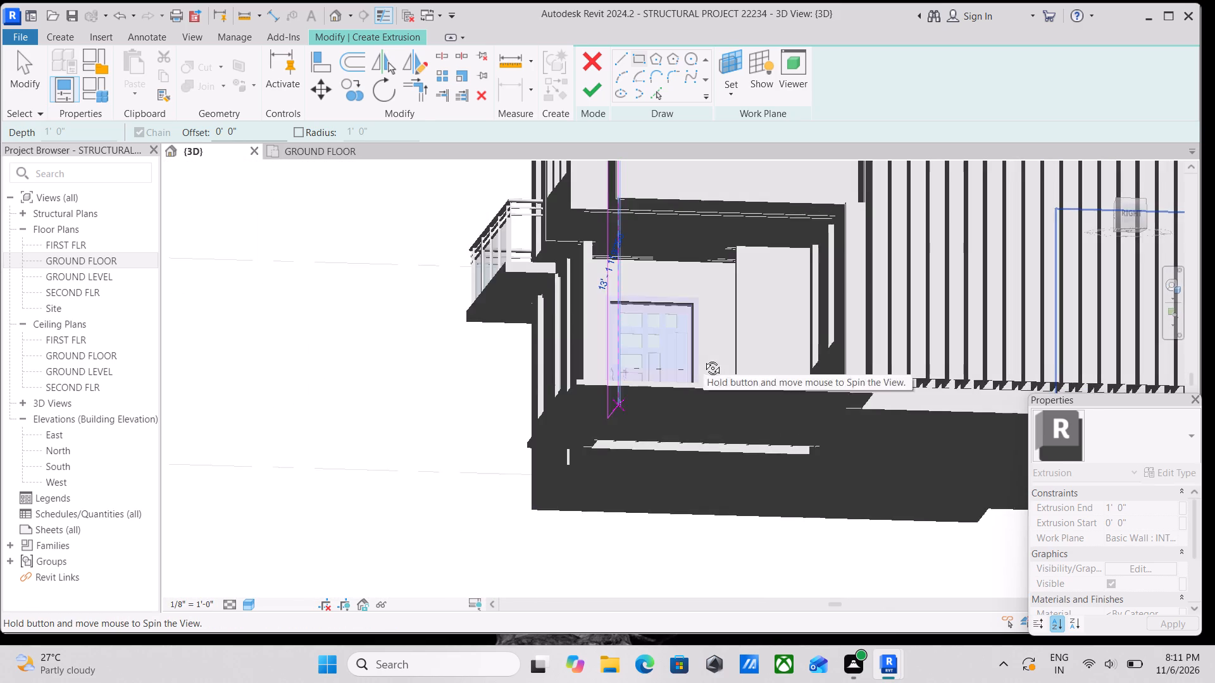
middle_click_drag(703, 359, 838, 519, "shift")
scroll(834, 506, "up", 1)
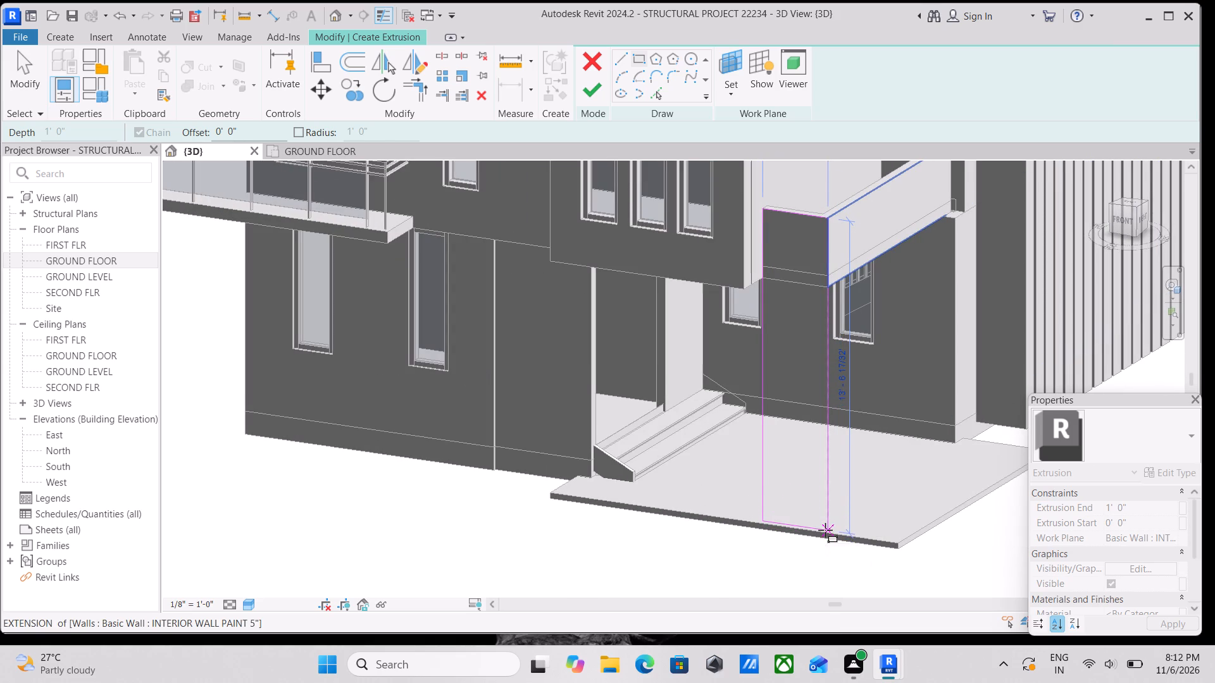
left_click(825, 530)
scroll(859, 360, "down", 2)
middle_click_drag(859, 360, 828, 472)
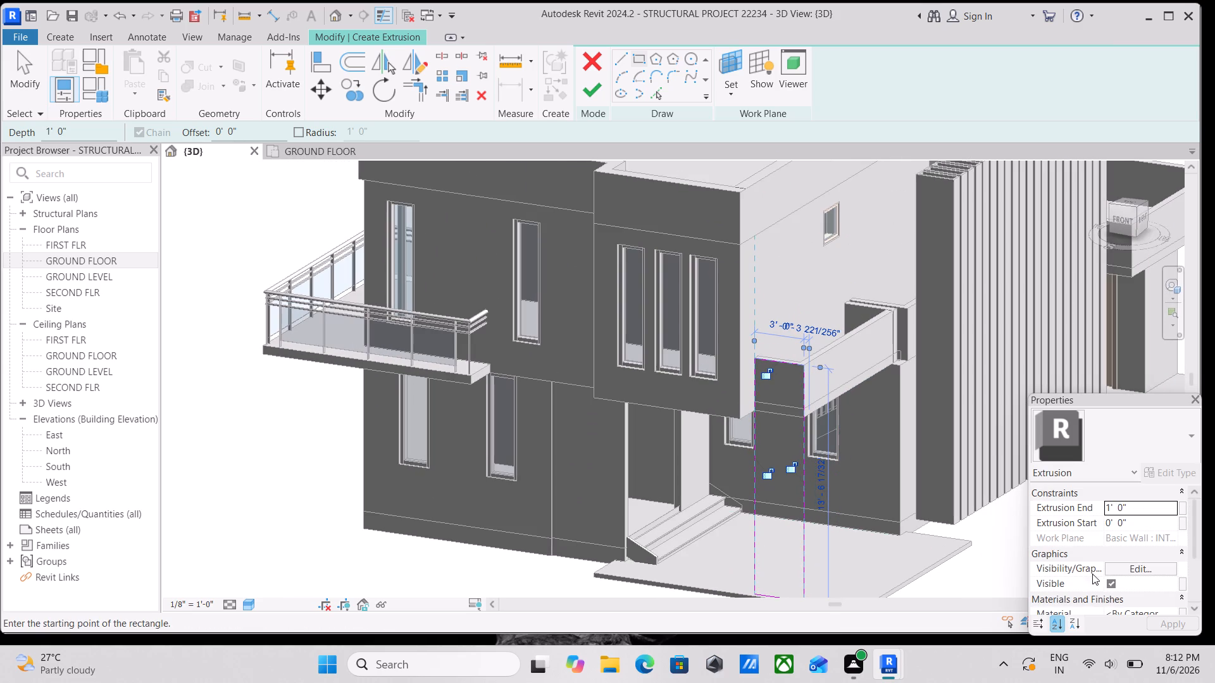
For the extrusion's material, duplicate WALLNUT MATERIAL together with its assets.
scroll(1140, 579, "down", 3)
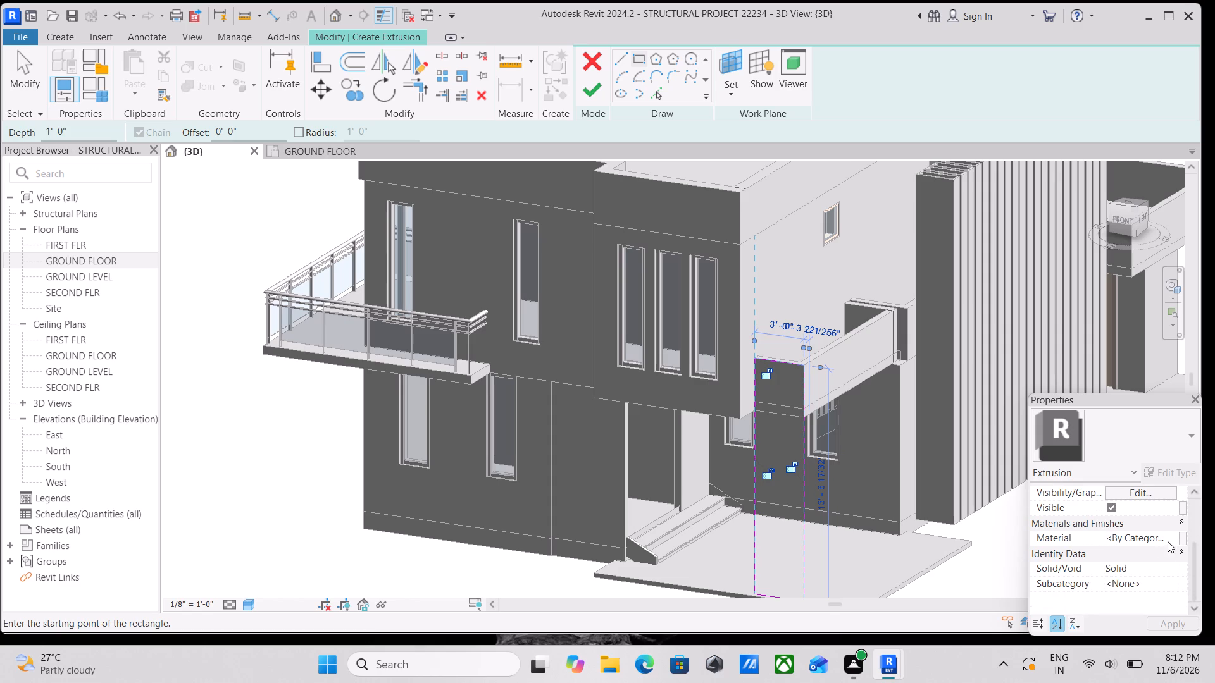
left_click(1168, 541)
left_click(1171, 536)
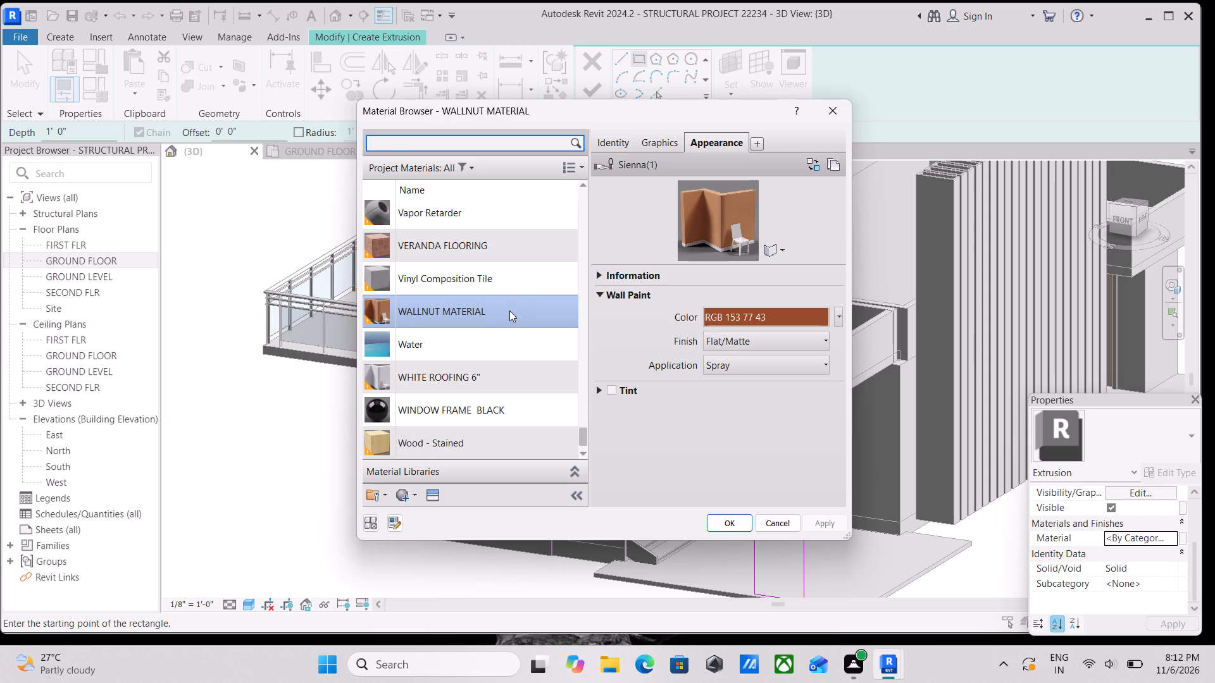
right_click(509, 311)
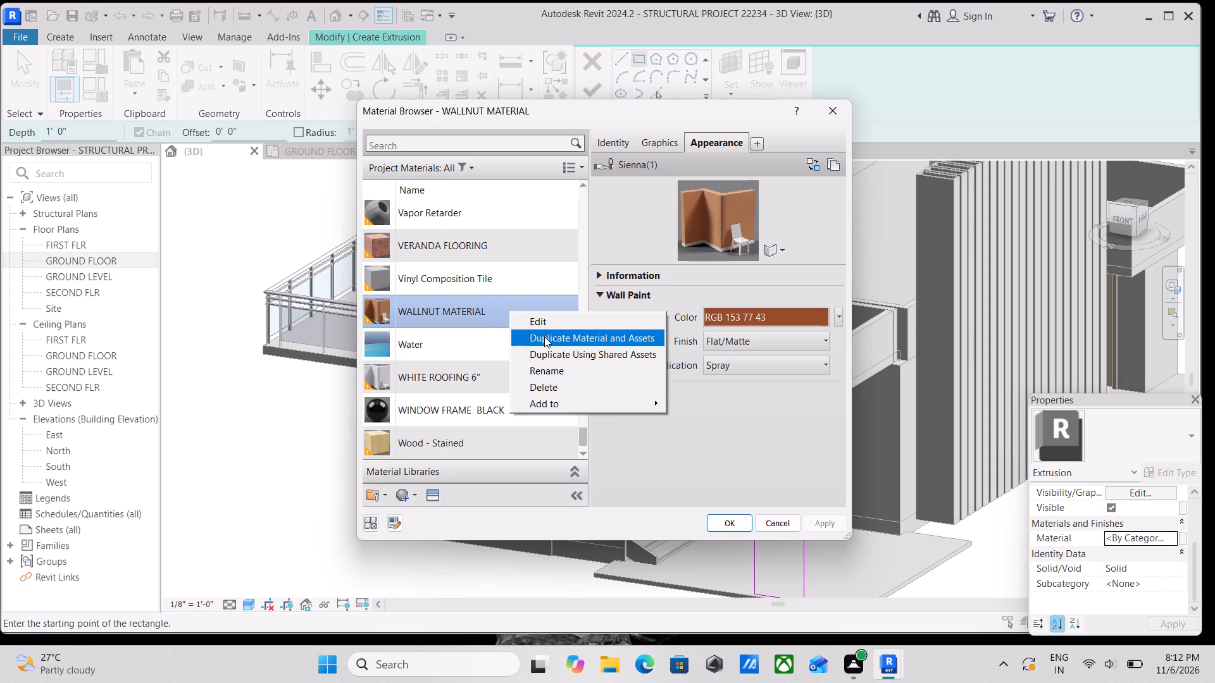
left_click(544, 336)
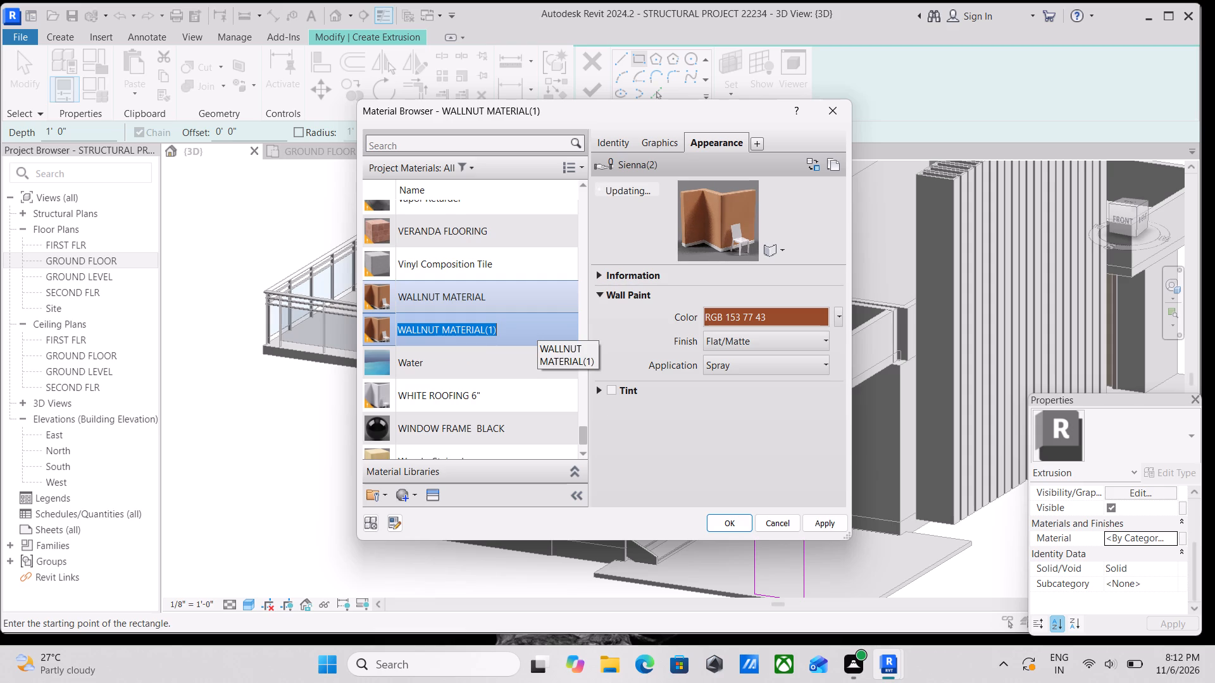
Rename the duplicated material as GREY COLOUR FRAME.
left_click_drag(503, 327, 495, 329)
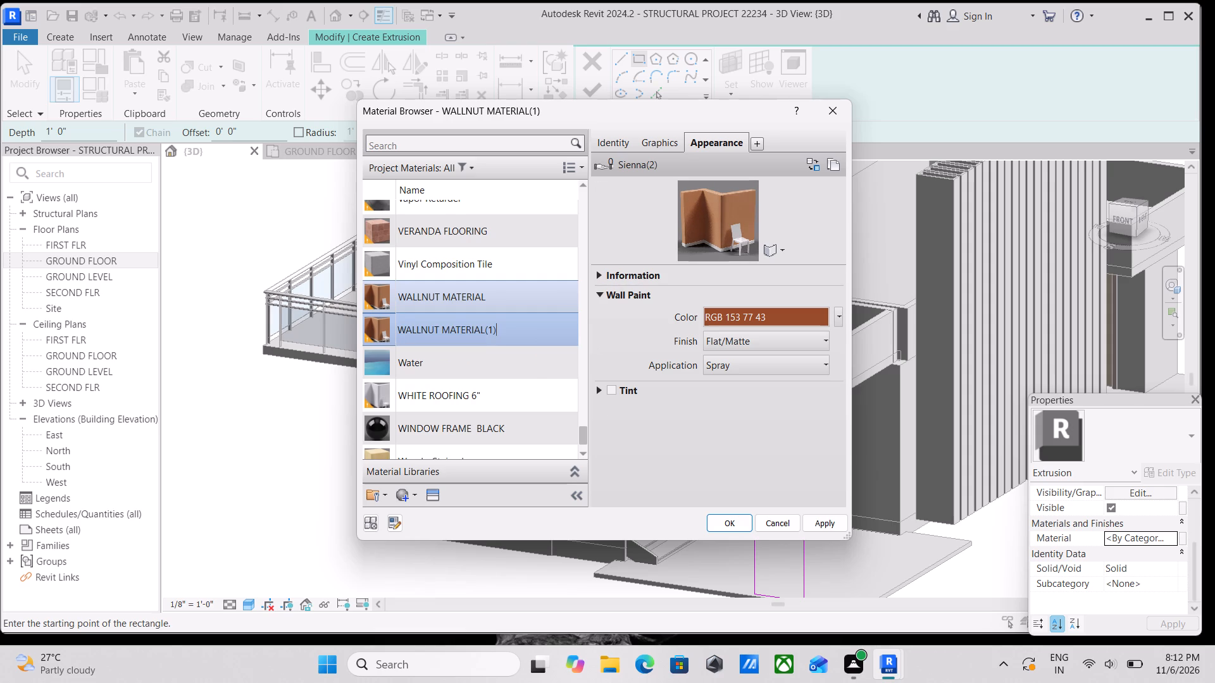
left_click_drag(495, 329, 422, 337)
left_click(414, 337)
left_click_drag(526, 335, 481, 337)
left_click_drag(481, 337, 391, 333)
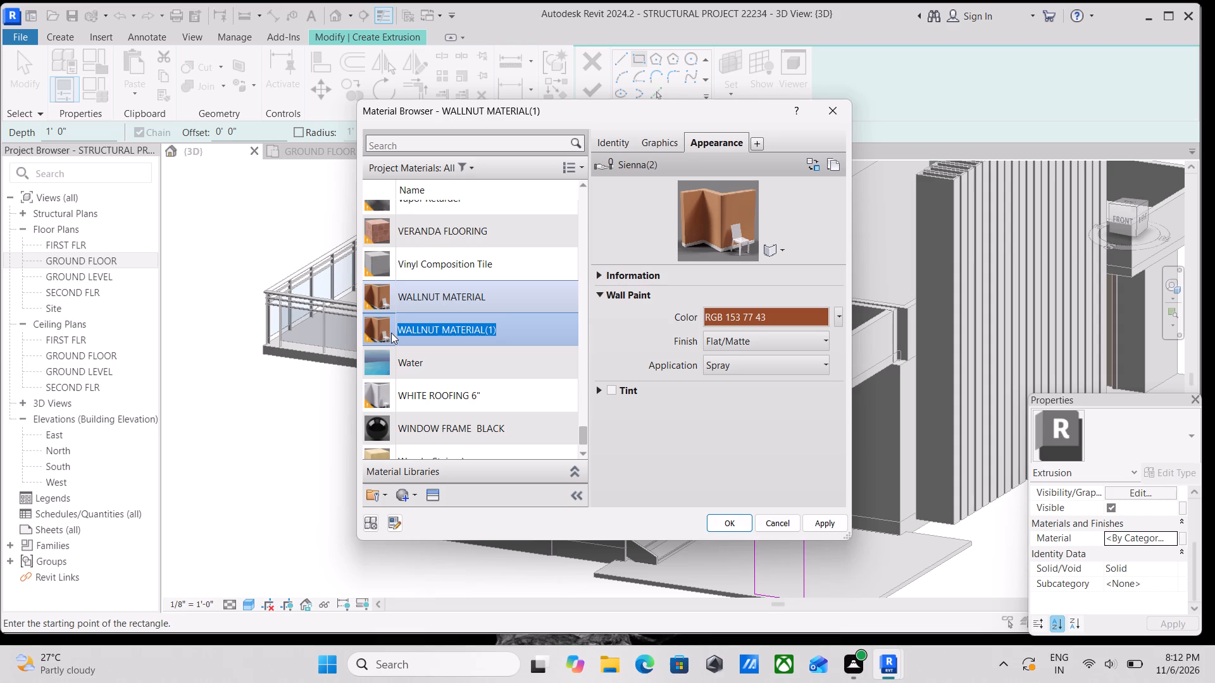
type("GRE")
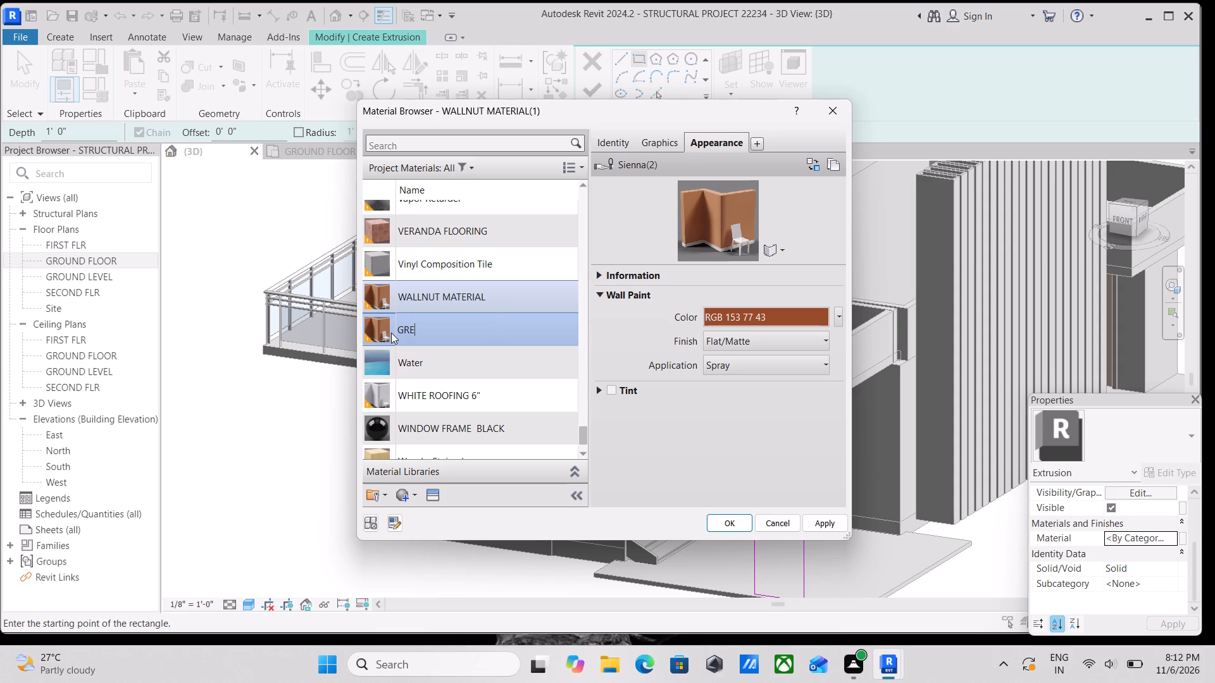
type("Y")
key("space")
type("COL")
type("OU")
type("R")
key("space")
type("FRA")
type("ME")
left_click(737, 529)
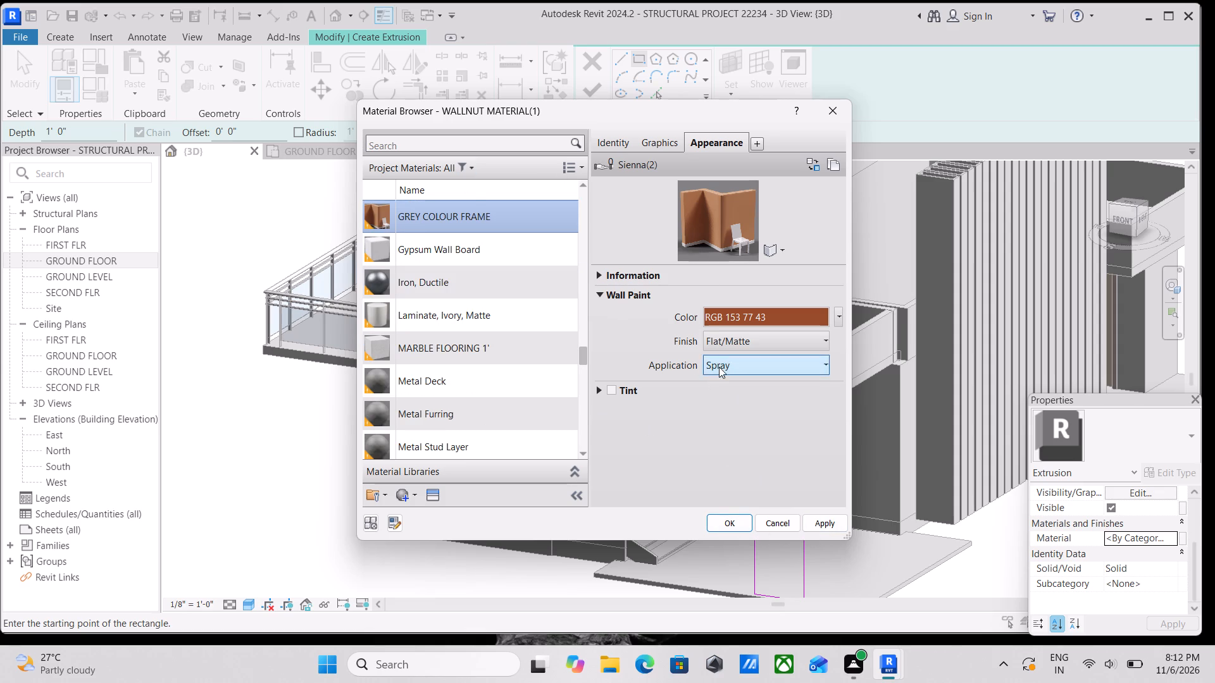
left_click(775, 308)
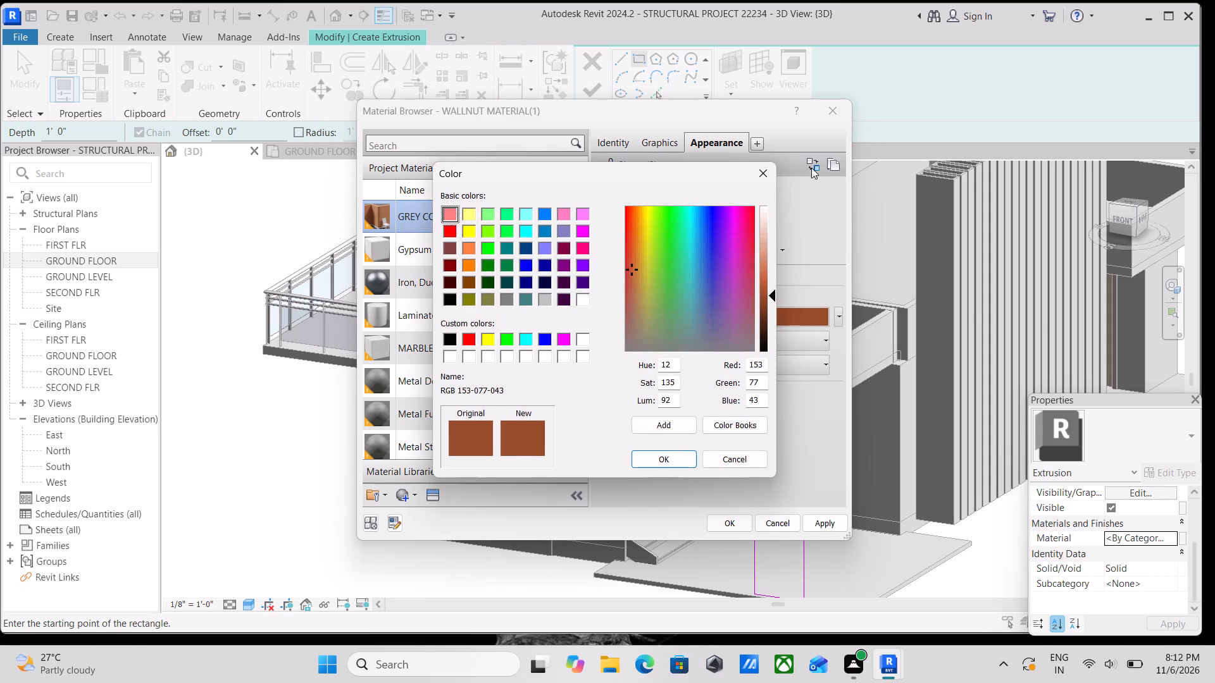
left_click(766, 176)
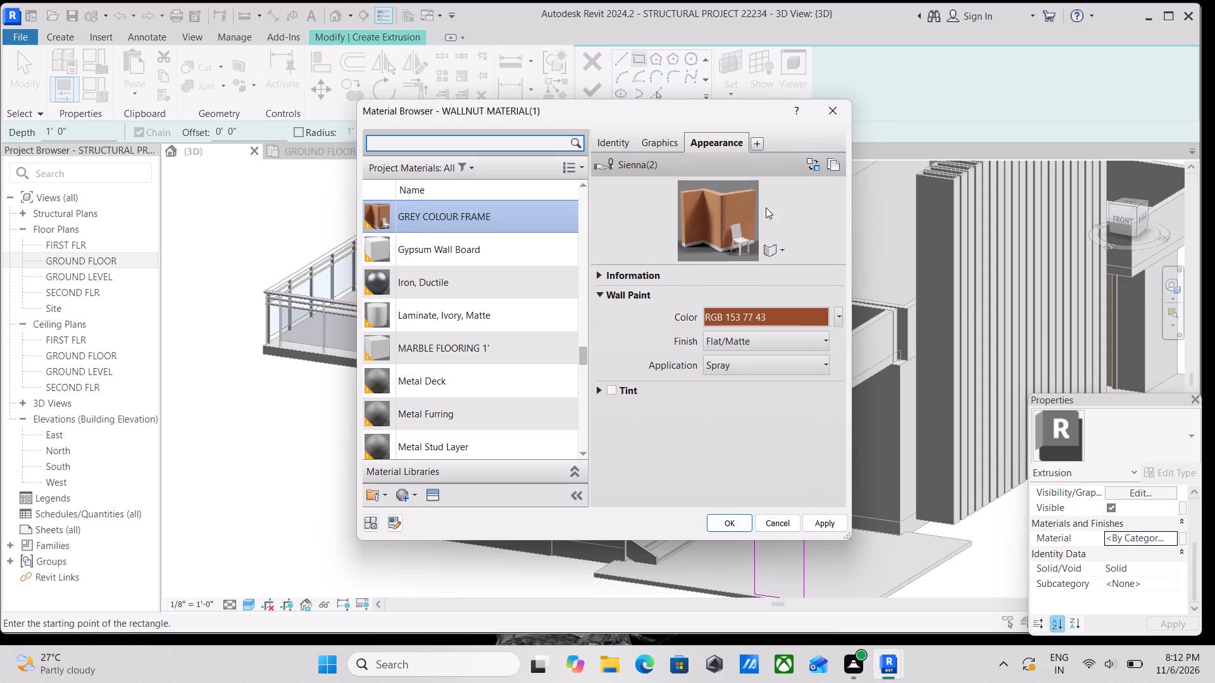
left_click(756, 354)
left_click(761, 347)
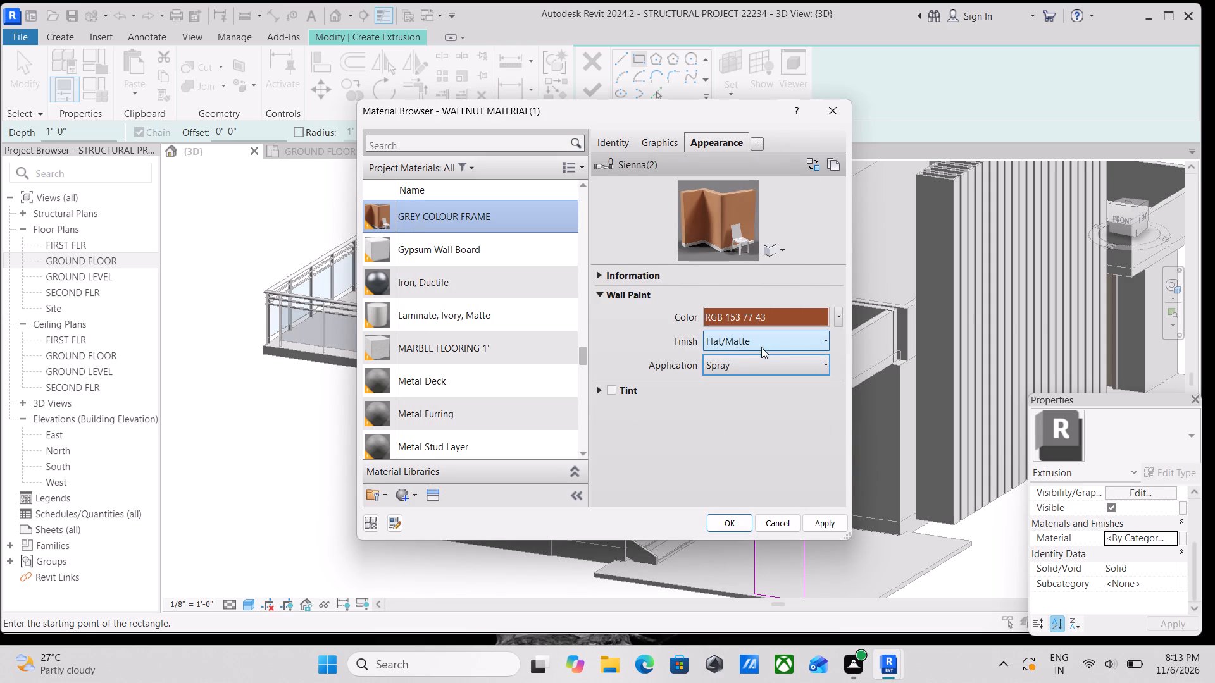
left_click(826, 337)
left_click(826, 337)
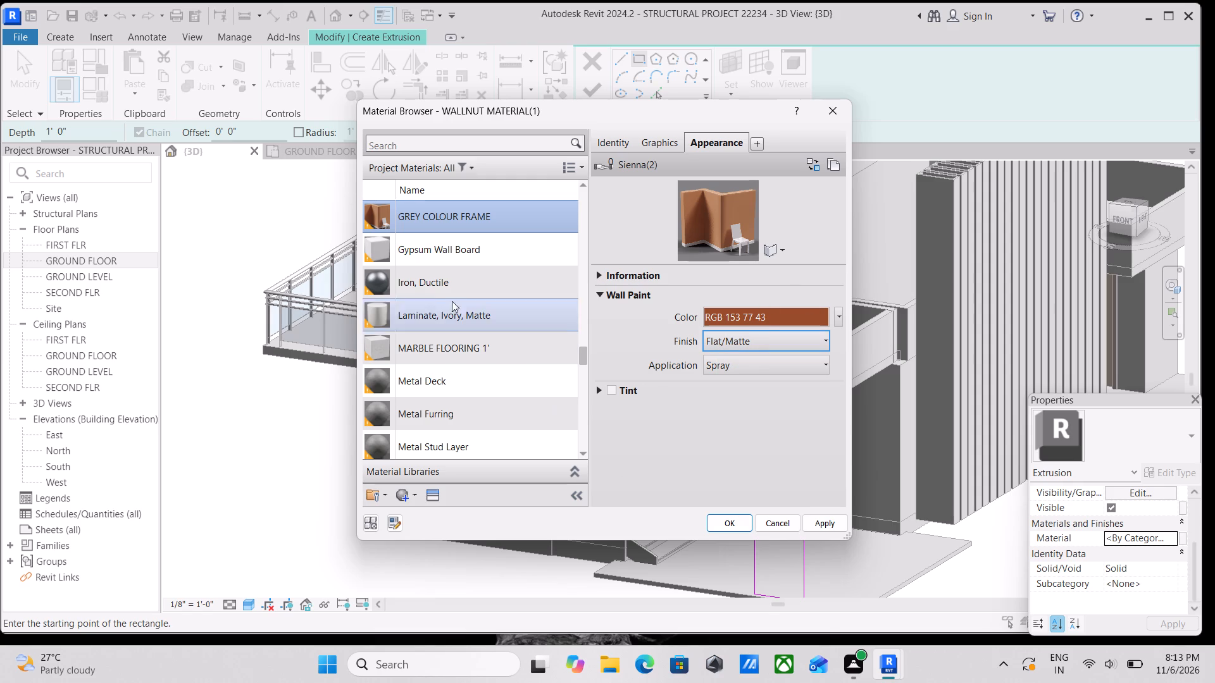
For the GREY COLOUR FRAME material's wall paint colour, browse the RAL DESIGN colour book for a suitable grey shade.
left_click(781, 319)
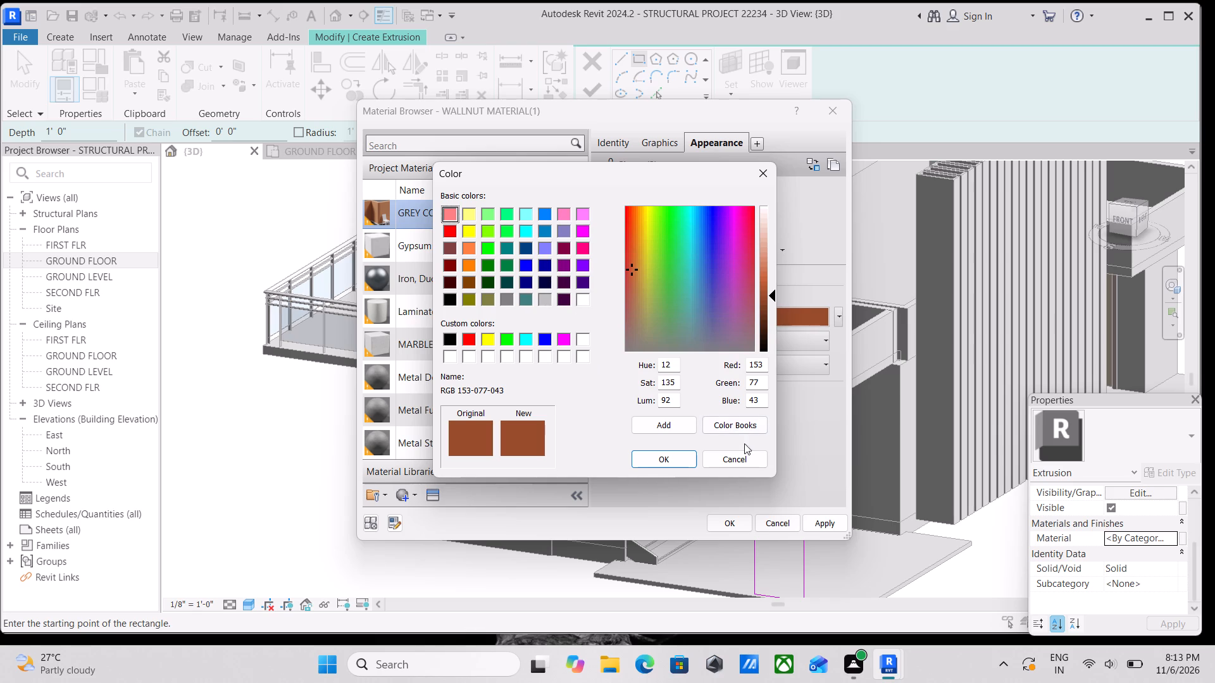
left_click(745, 420)
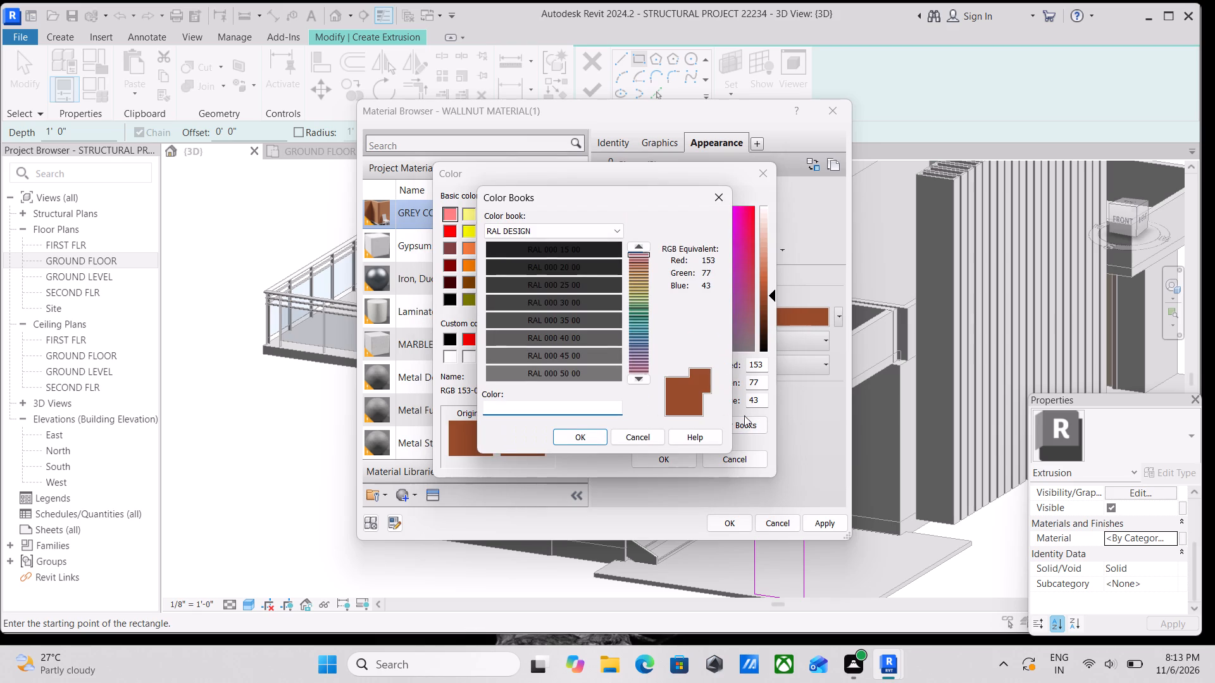
left_click(635, 313)
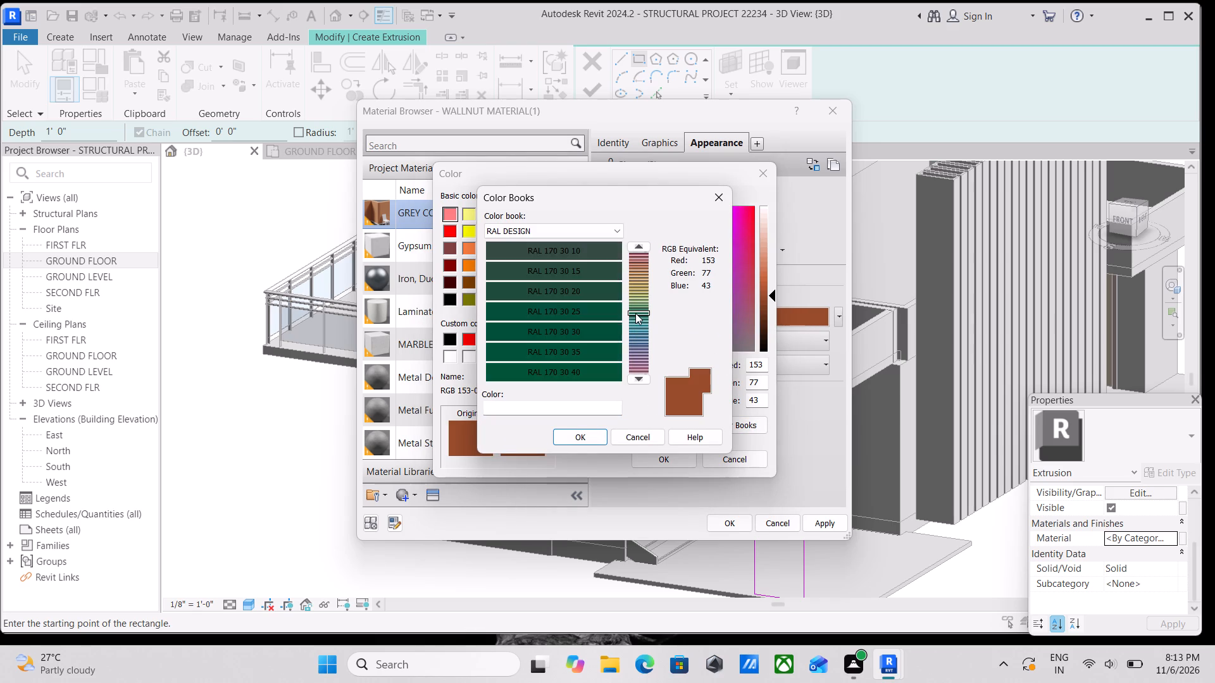
left_click(636, 316)
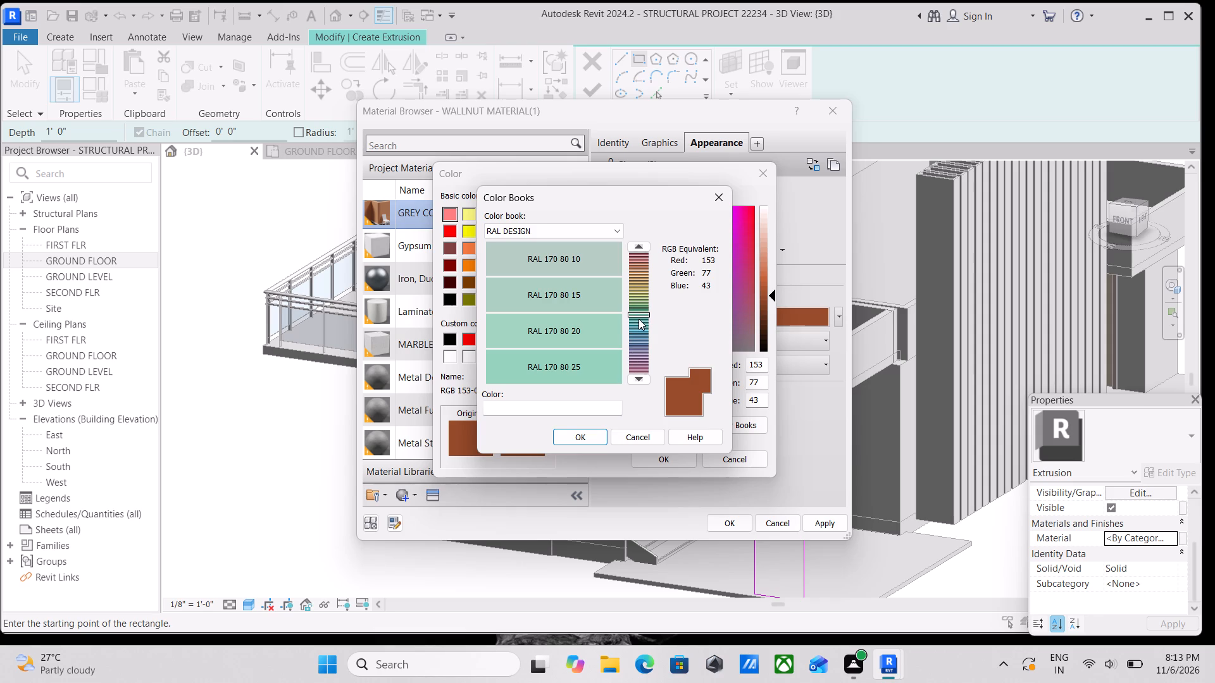
left_click_drag(639, 318, 648, 354)
left_click_drag(648, 354, 635, 307)
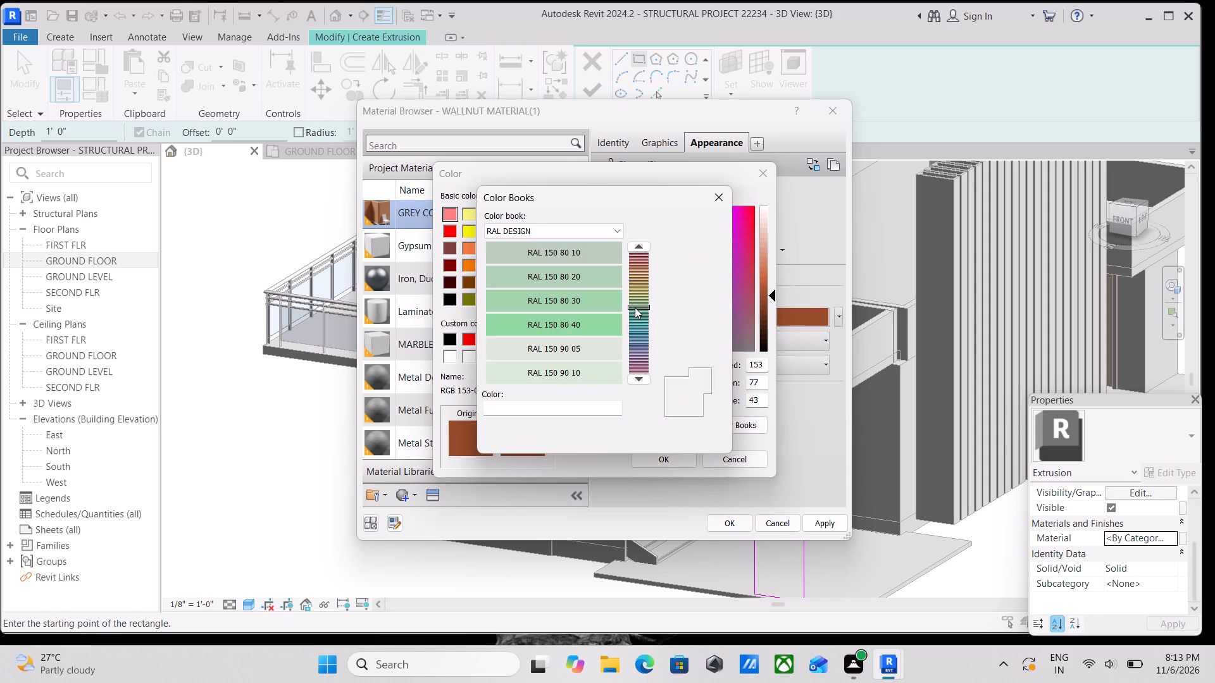
left_click(635, 309)
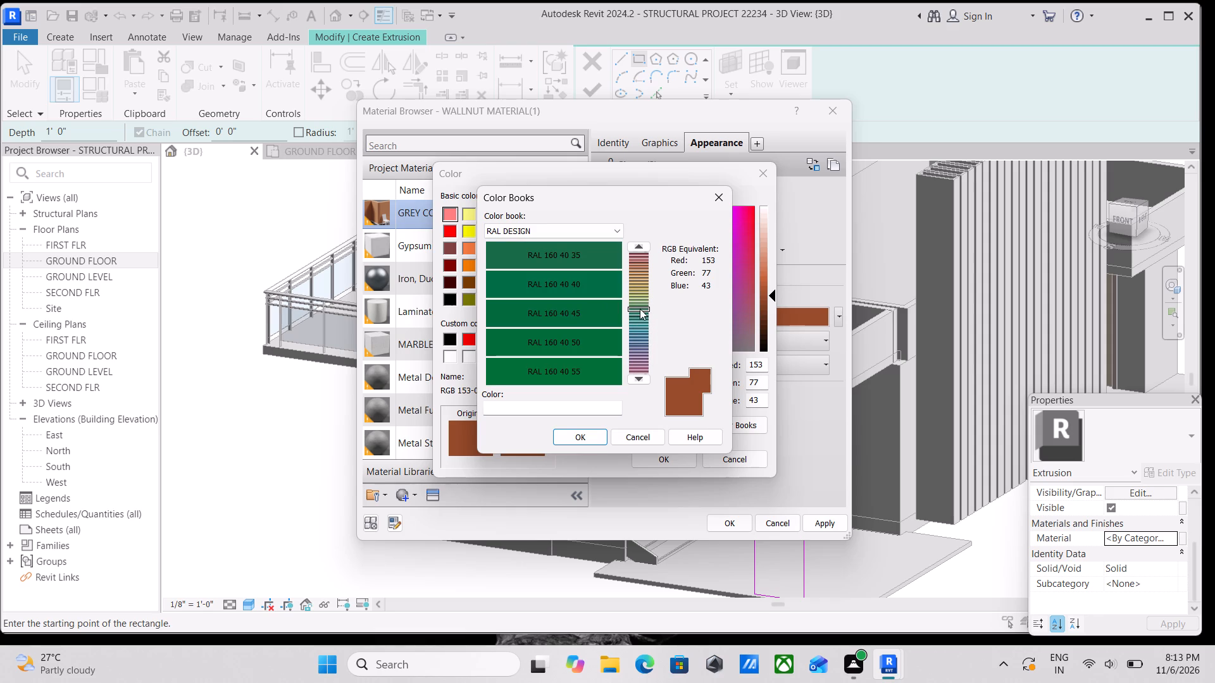
left_click_drag(640, 303, 640, 250)
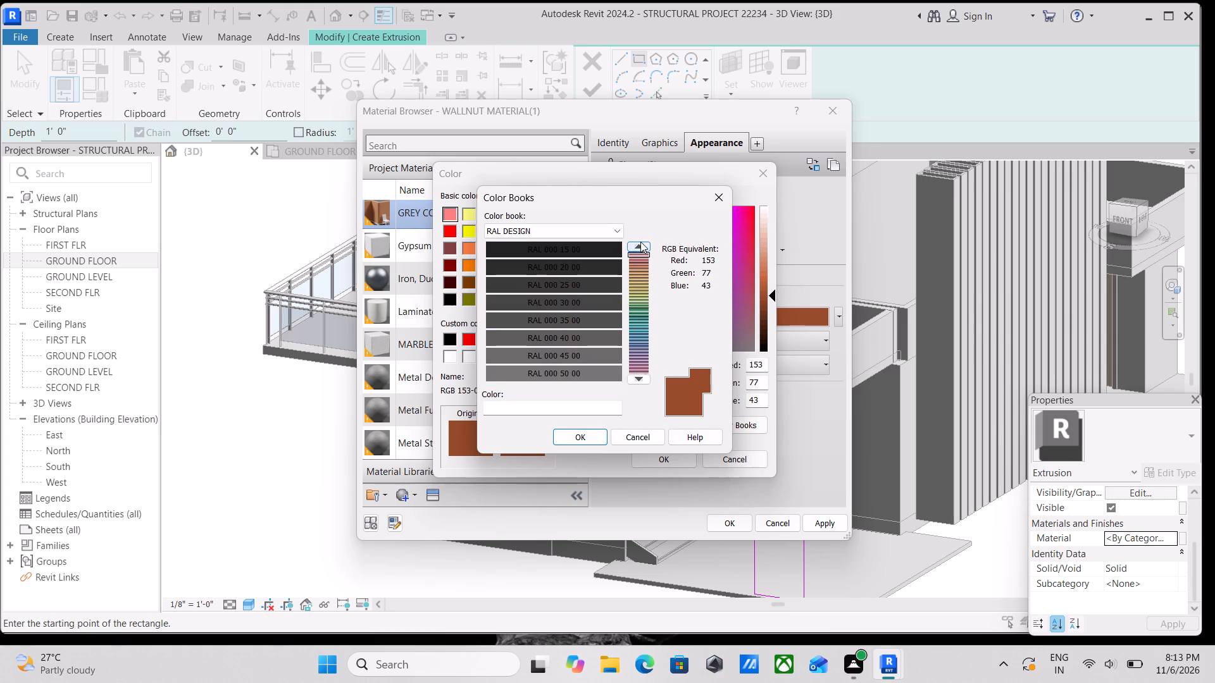
left_click(640, 242)
left_click(640, 248)
left_click_drag(637, 253, 637, 255)
left_click_drag(637, 255, 639, 276)
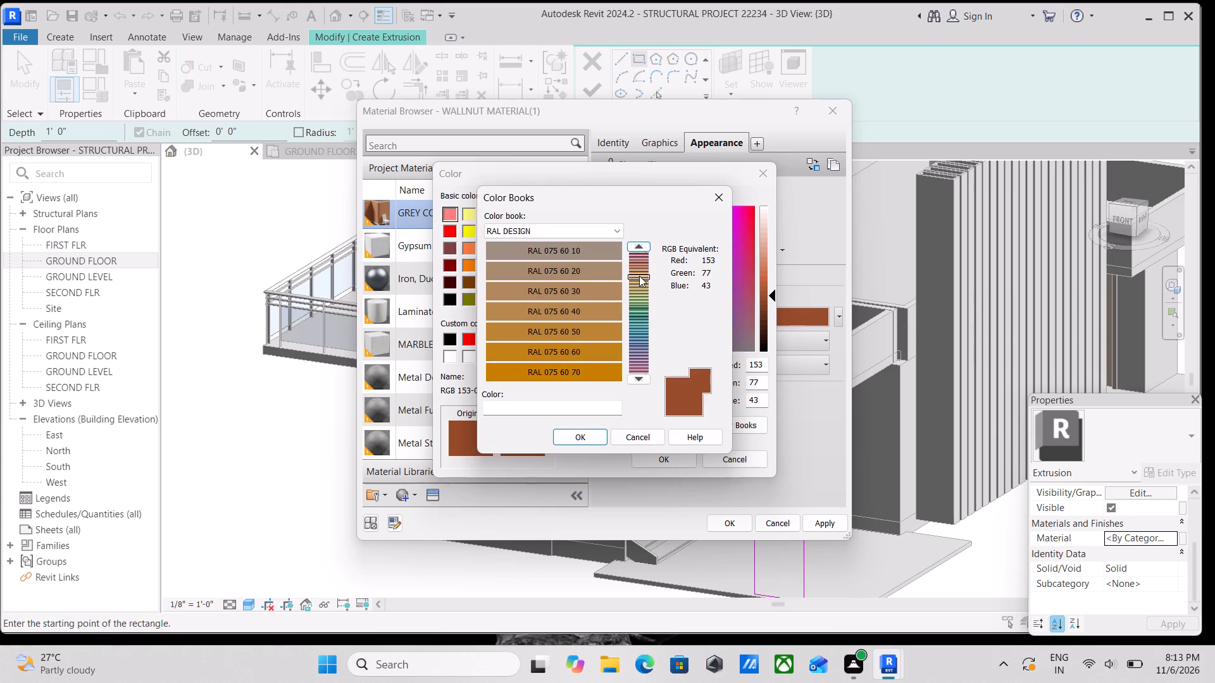
scroll(639, 276, "up", 3)
left_click_drag(639, 276, 637, 268)
left_click_drag(637, 268, 637, 258)
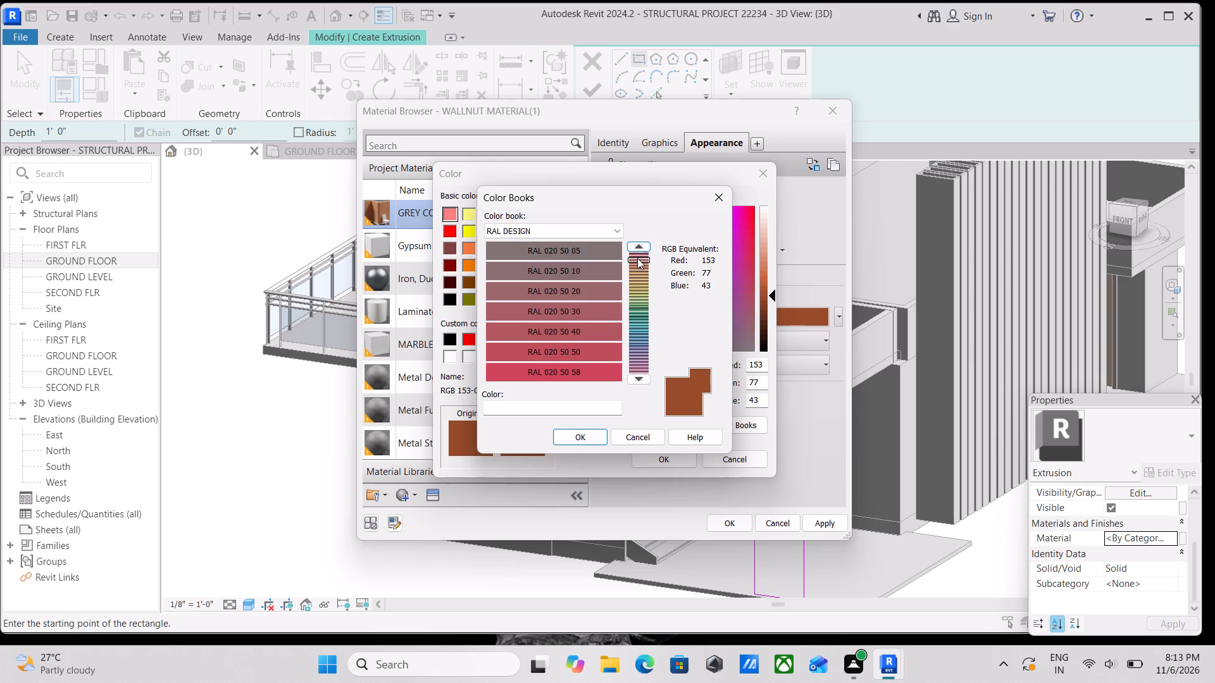
left_click_drag(637, 258, 639, 274)
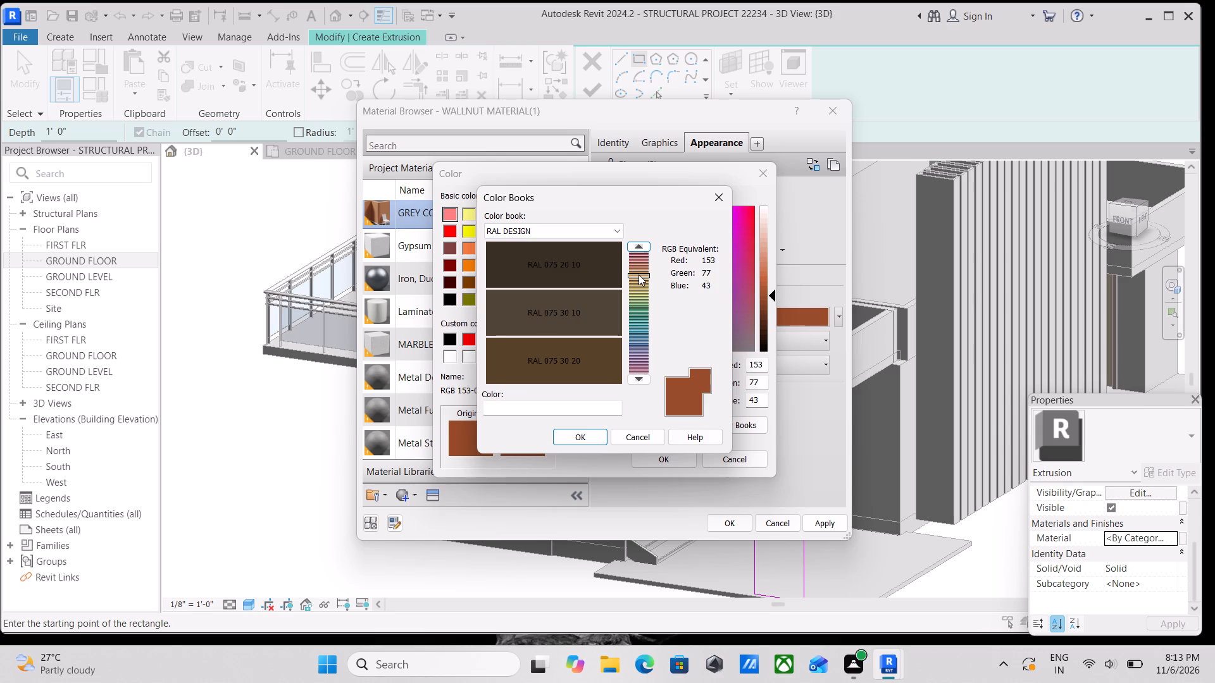
left_click_drag(639, 274, 640, 285)
scroll(639, 321, "down", 2)
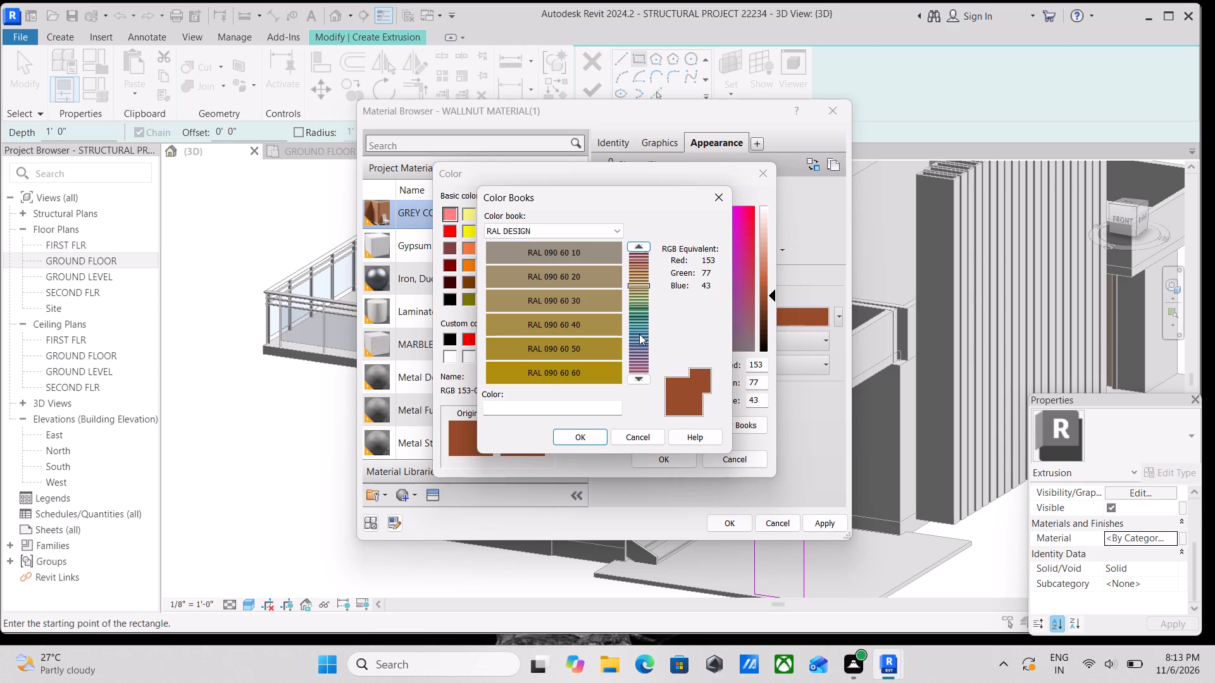
scroll(639, 334, "down", 1)
left_click_drag(644, 282, 646, 305)
left_click_drag(646, 305, 646, 308)
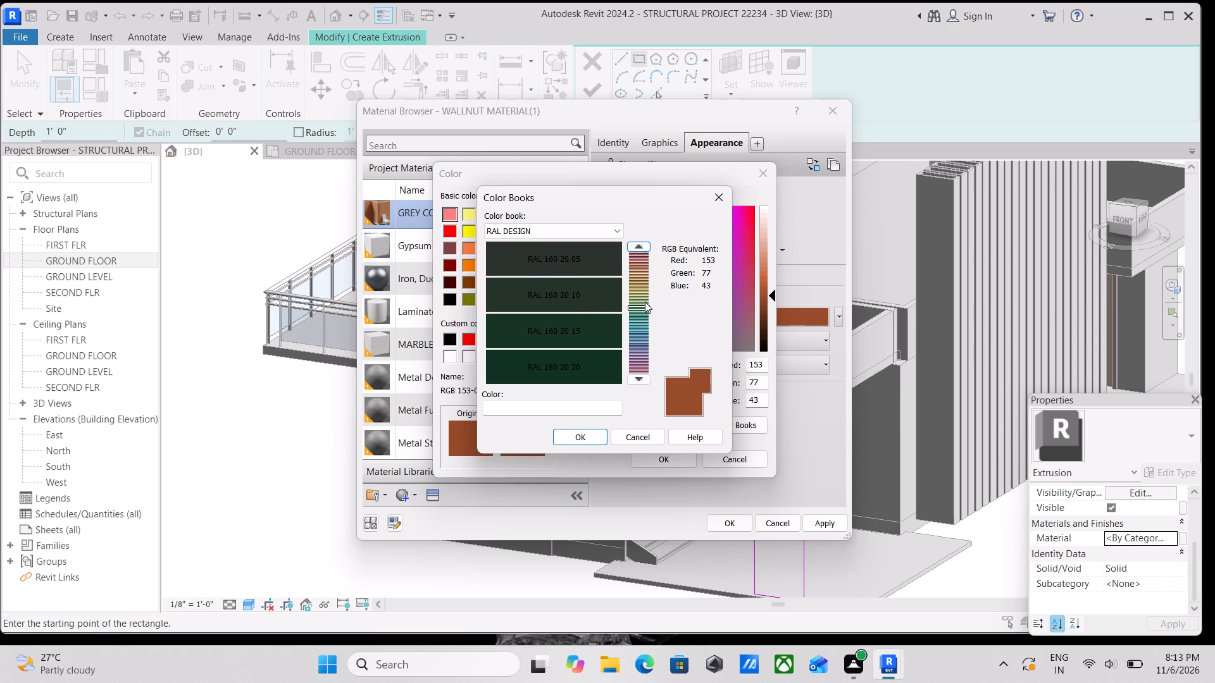
left_click_drag(645, 307, 649, 316)
left_click_drag(649, 316, 652, 324)
left_click_drag(652, 324, 634, 320)
left_click_drag(634, 320, 634, 317)
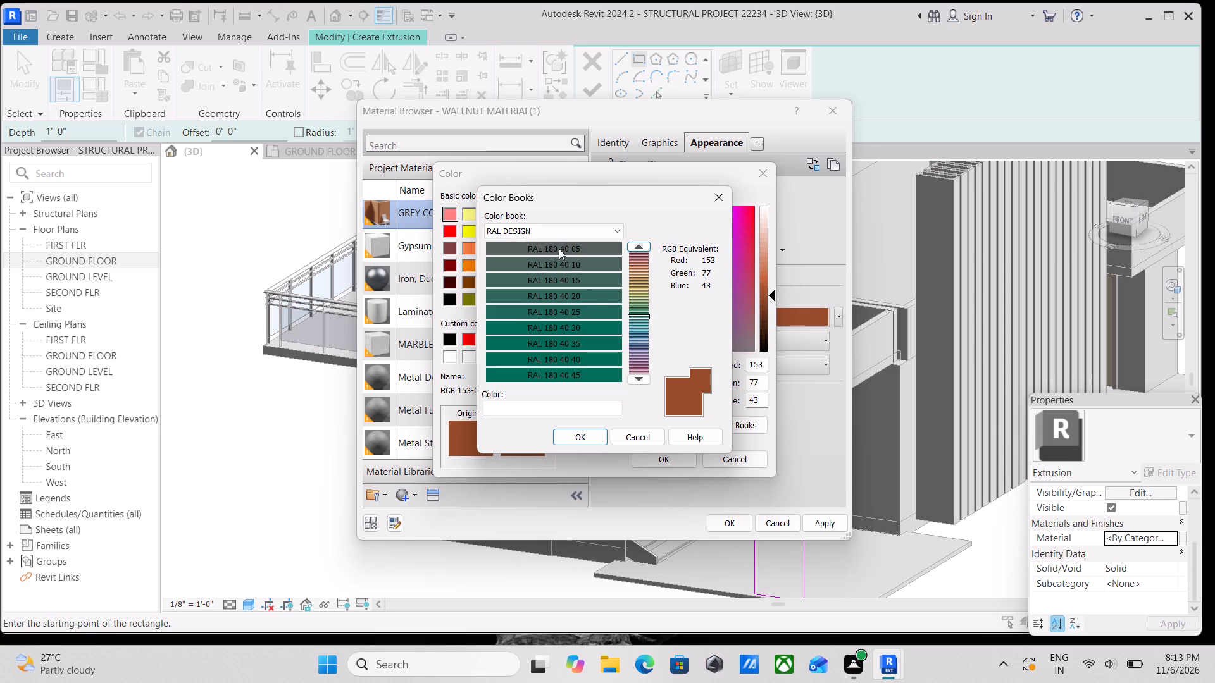
left_click_drag(637, 312, 639, 267)
scroll(639, 343, "down", 3)
left_click(639, 364)
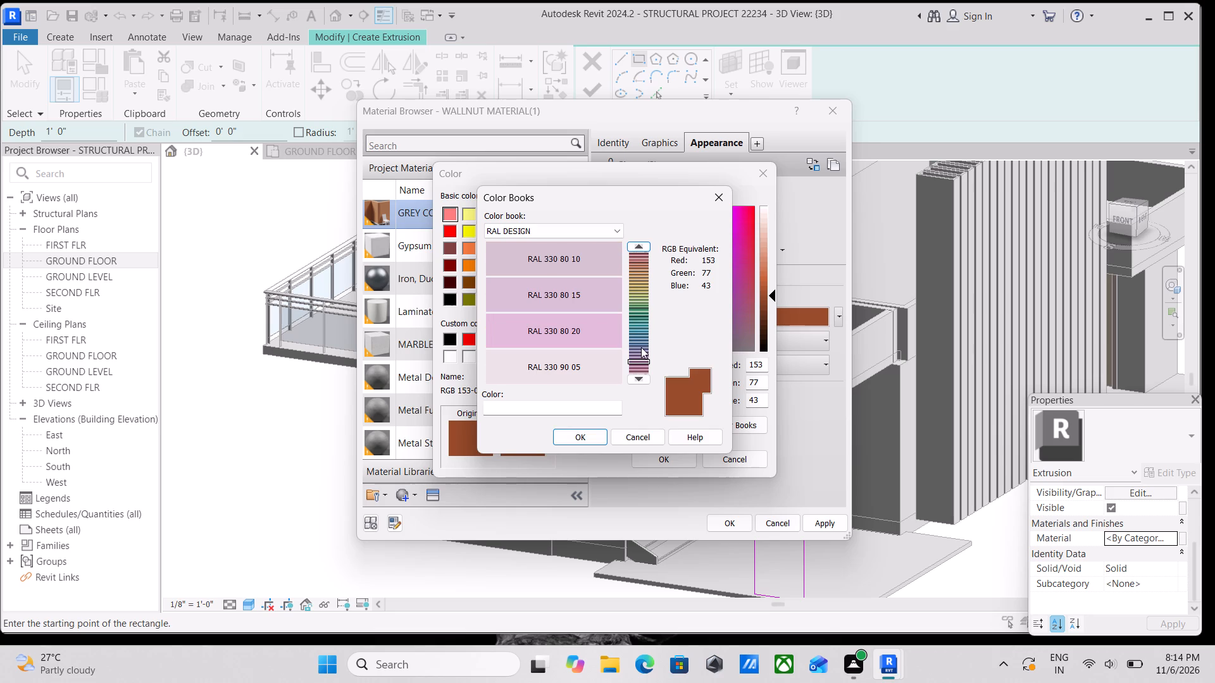
left_click_drag(641, 359, 645, 335)
left_click_drag(645, 335, 642, 309)
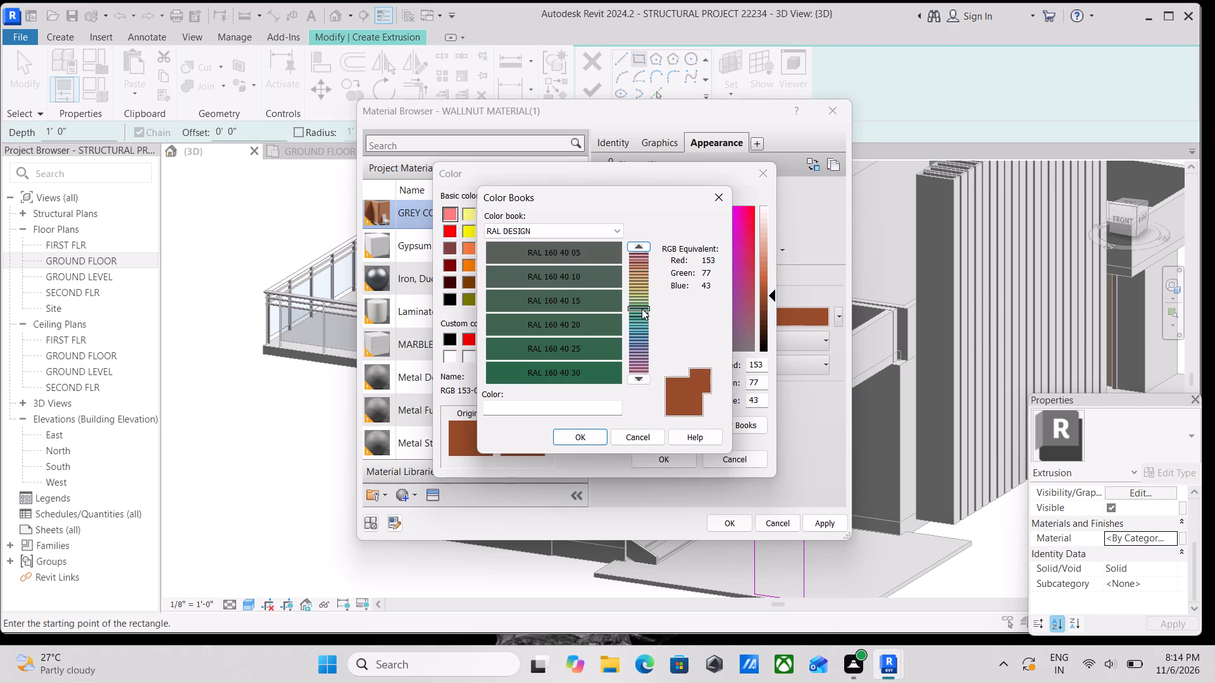
scroll(632, 271, "up", 3)
Browse the PANTONE and RAL colour books for a suitable dark grey for the GREY COLOUR FRAME wall paint.
left_click(617, 228)
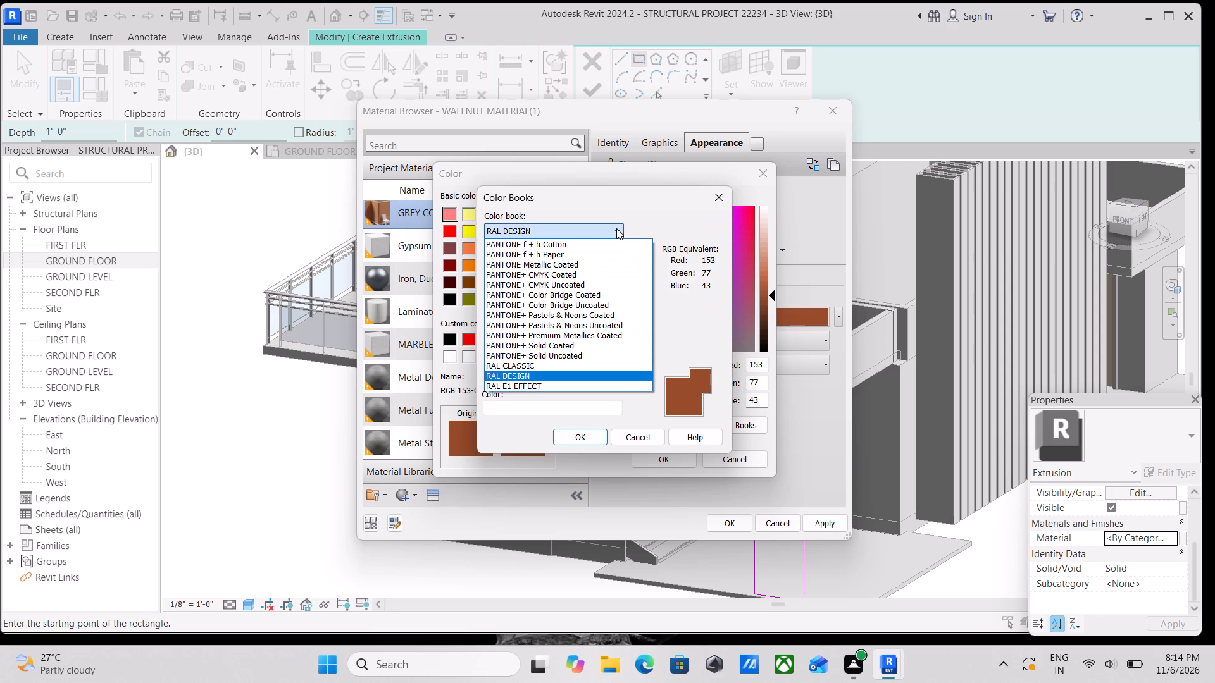
scroll(577, 308, "down", 4)
scroll(529, 381, "up", 3)
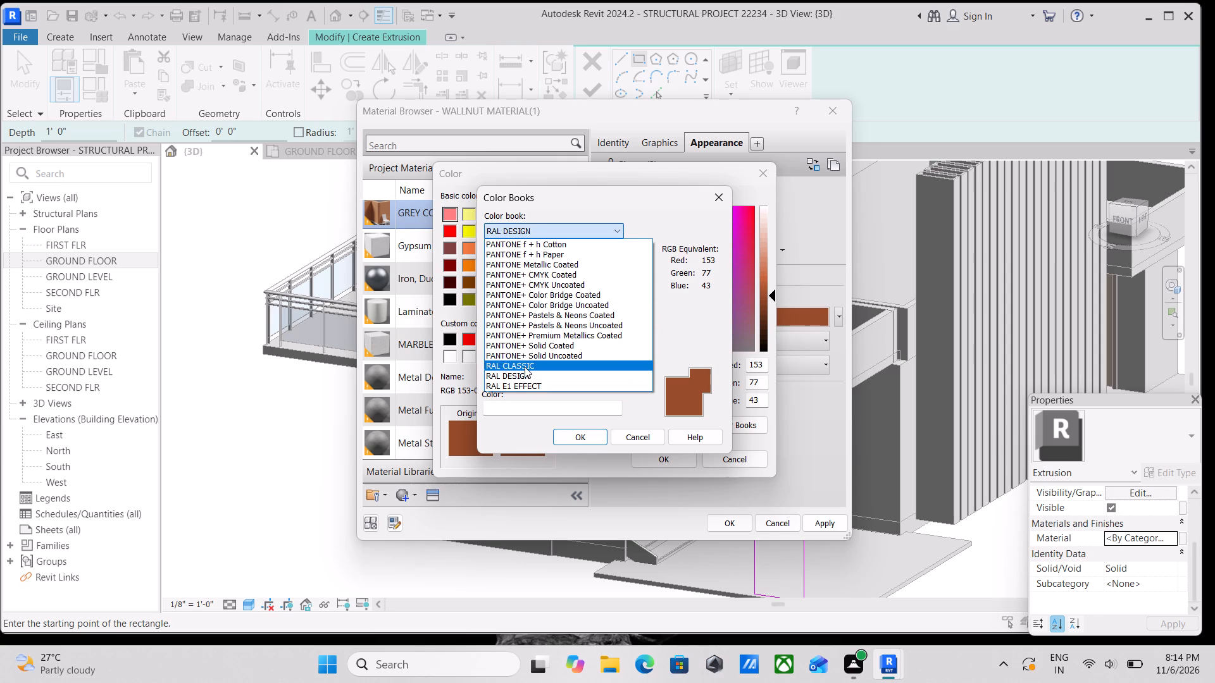
left_click(525, 367)
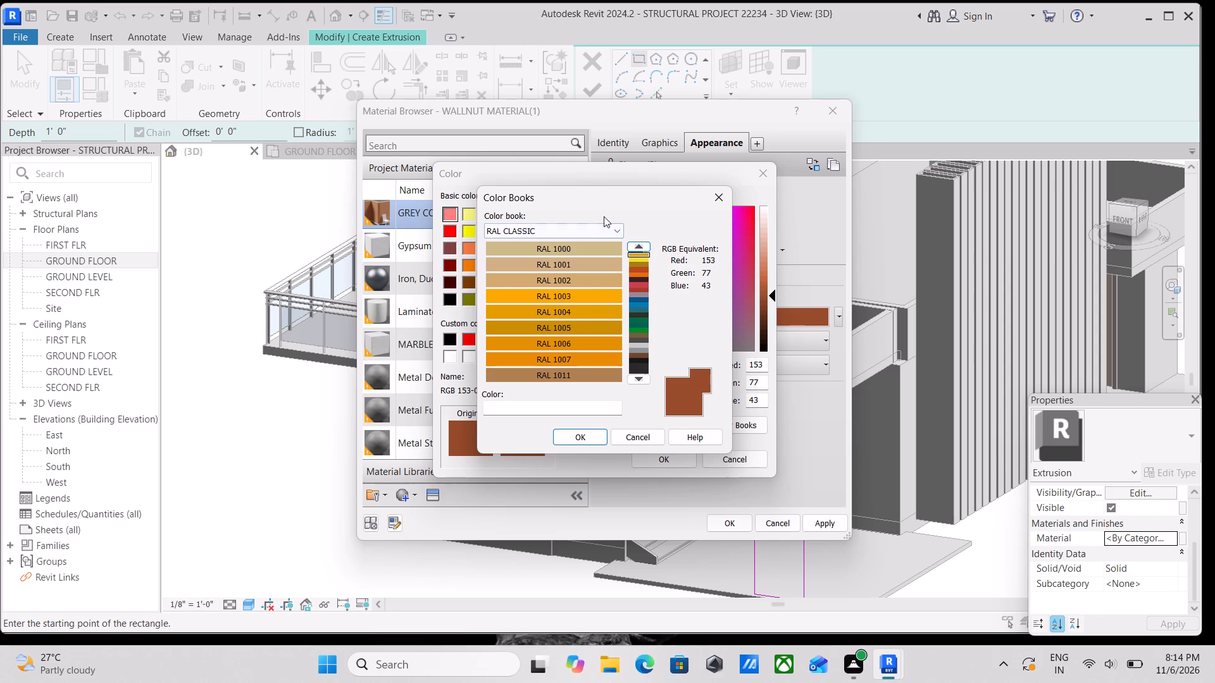
left_click(606, 235)
scroll(502, 281, "up", 1)
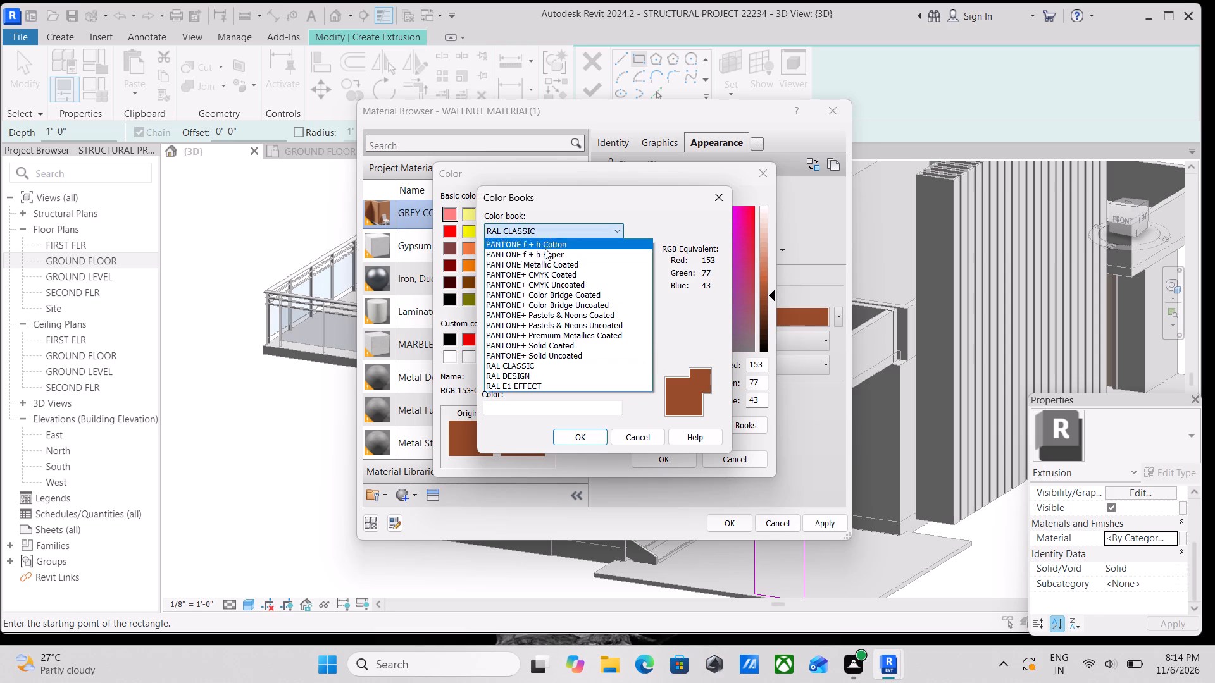
left_click(546, 245)
left_click(598, 230)
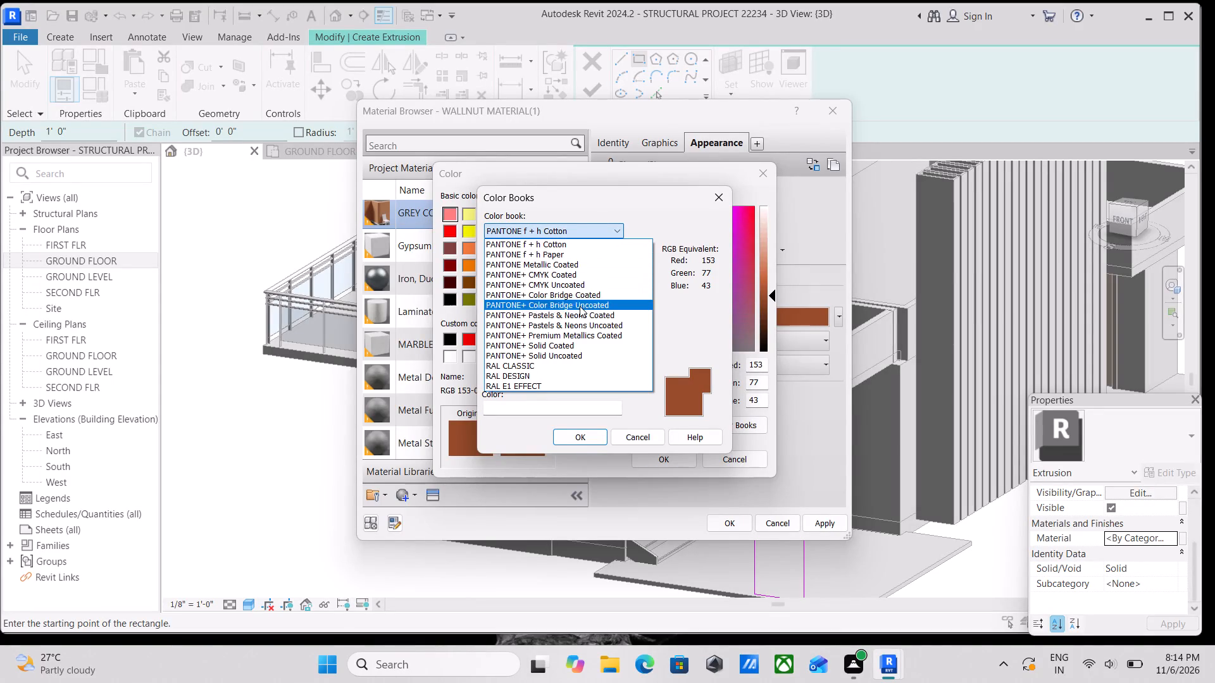
left_click(580, 311)
scroll(583, 316, "down", 3)
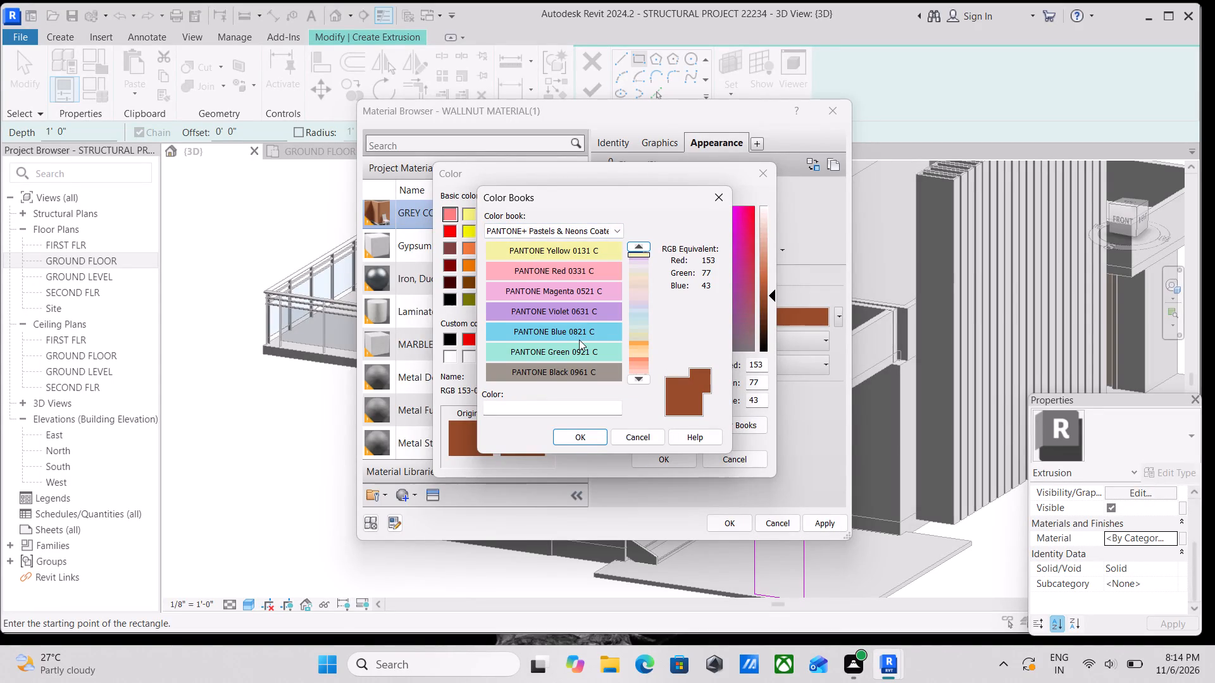
scroll(579, 340, "up", 1)
left_click(610, 227)
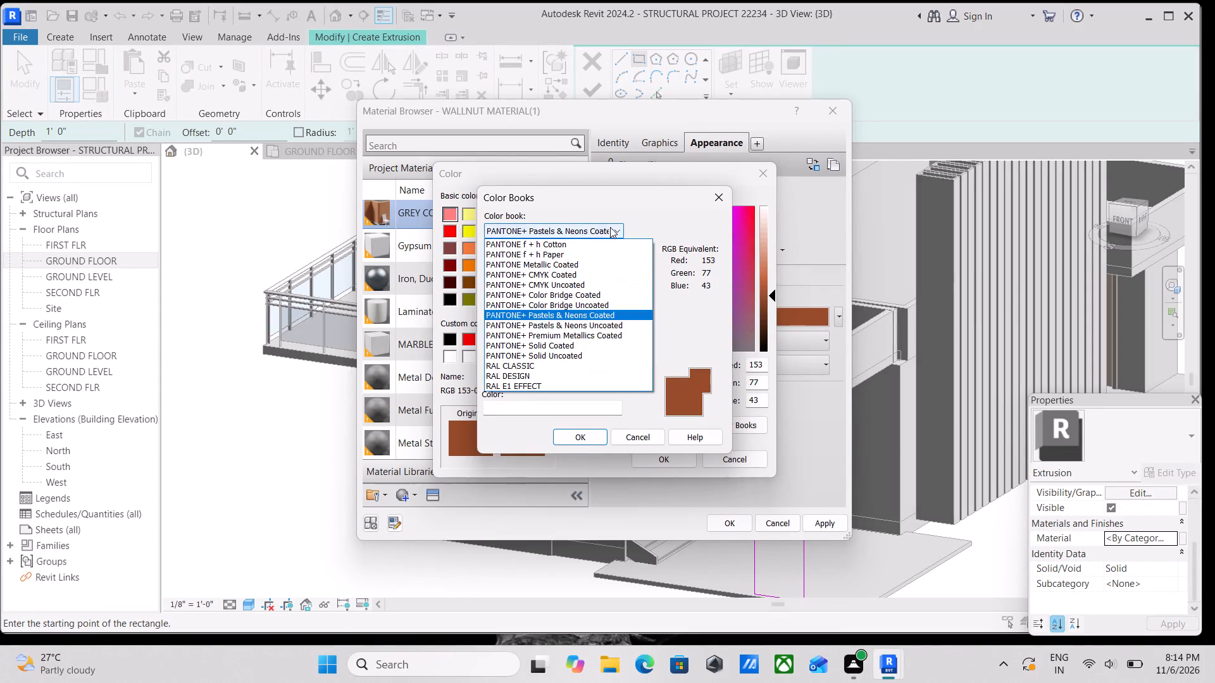
left_click(568, 348)
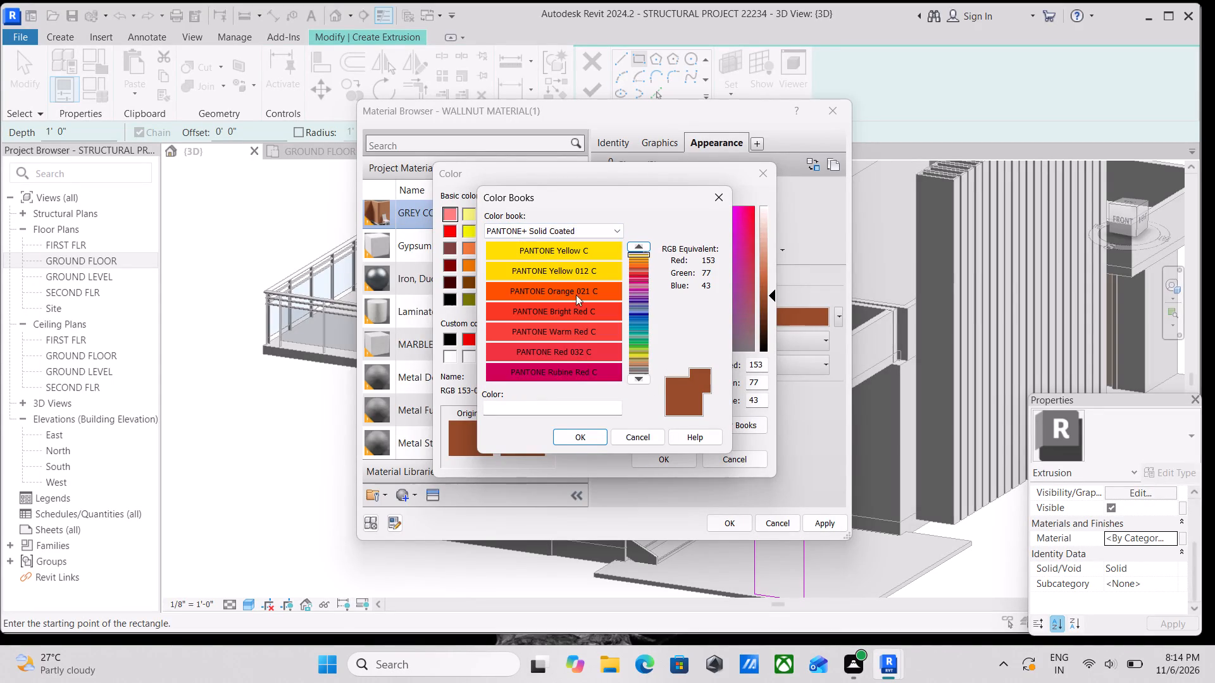
left_click(612, 226)
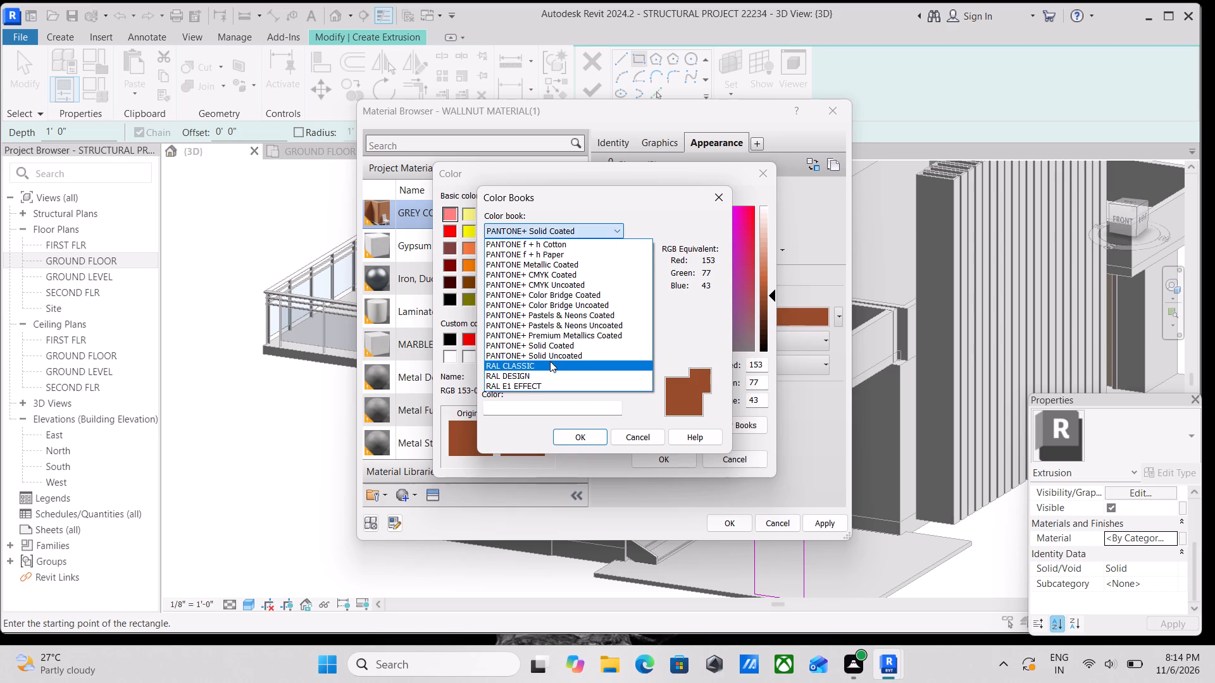
left_click(550, 361)
left_click(603, 226)
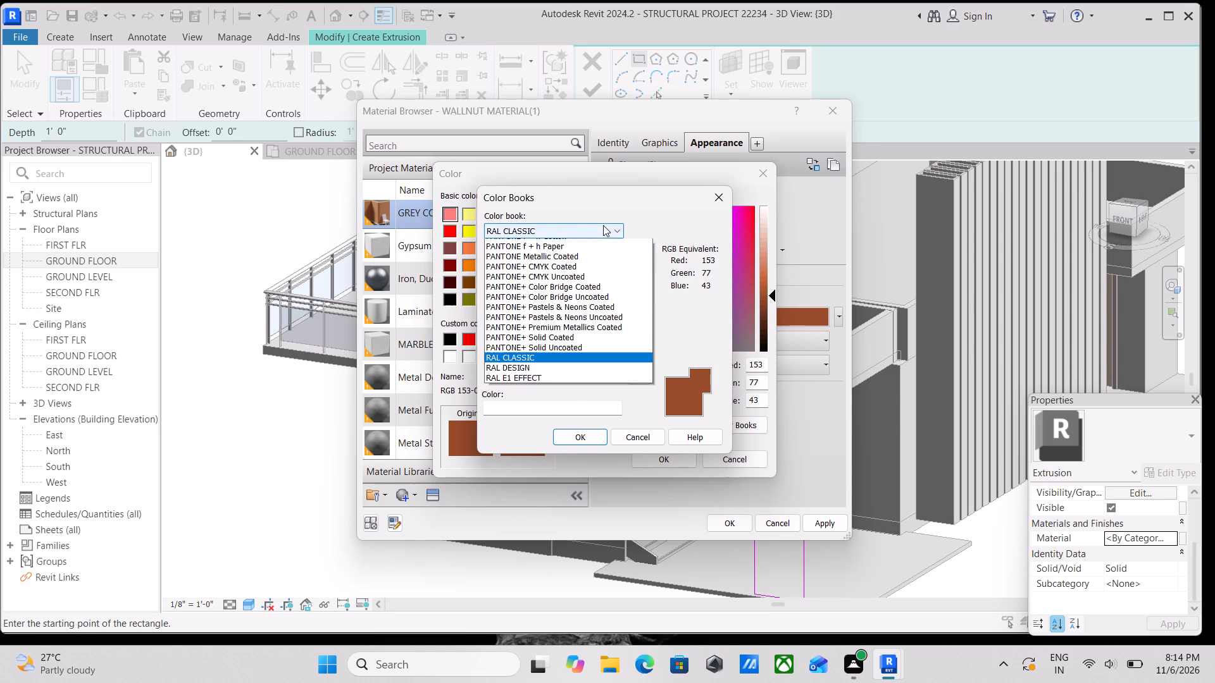
left_click(575, 291)
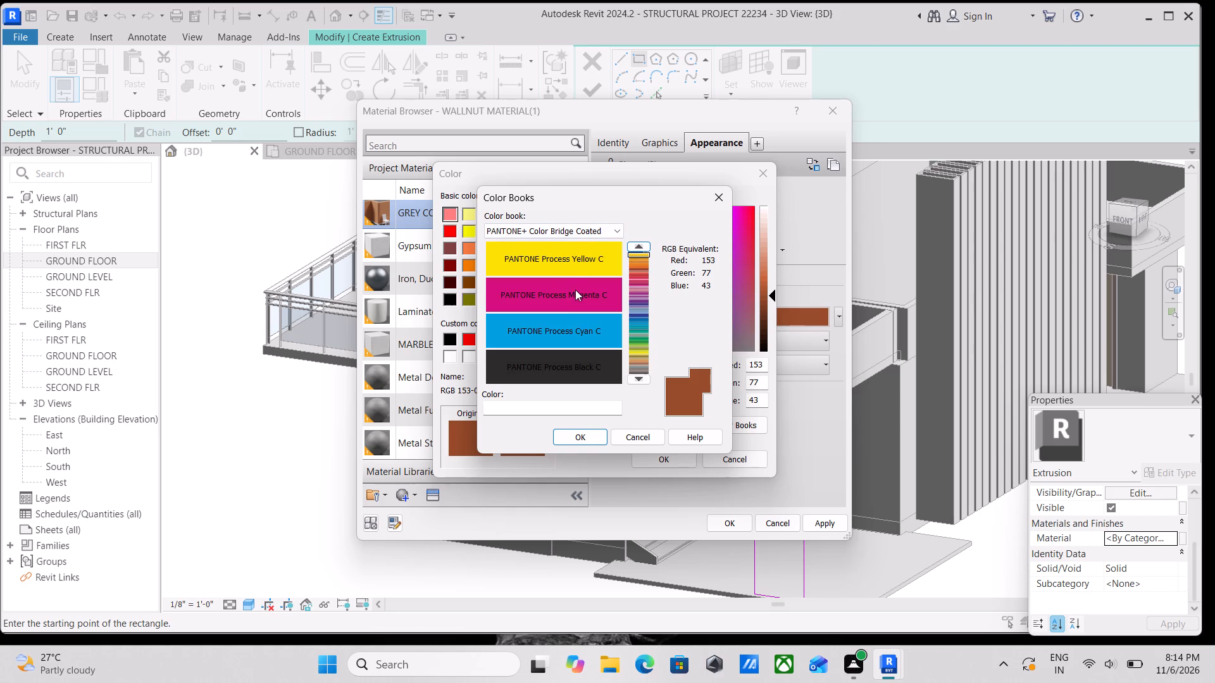
scroll(570, 351, "down", 1)
left_click(602, 235)
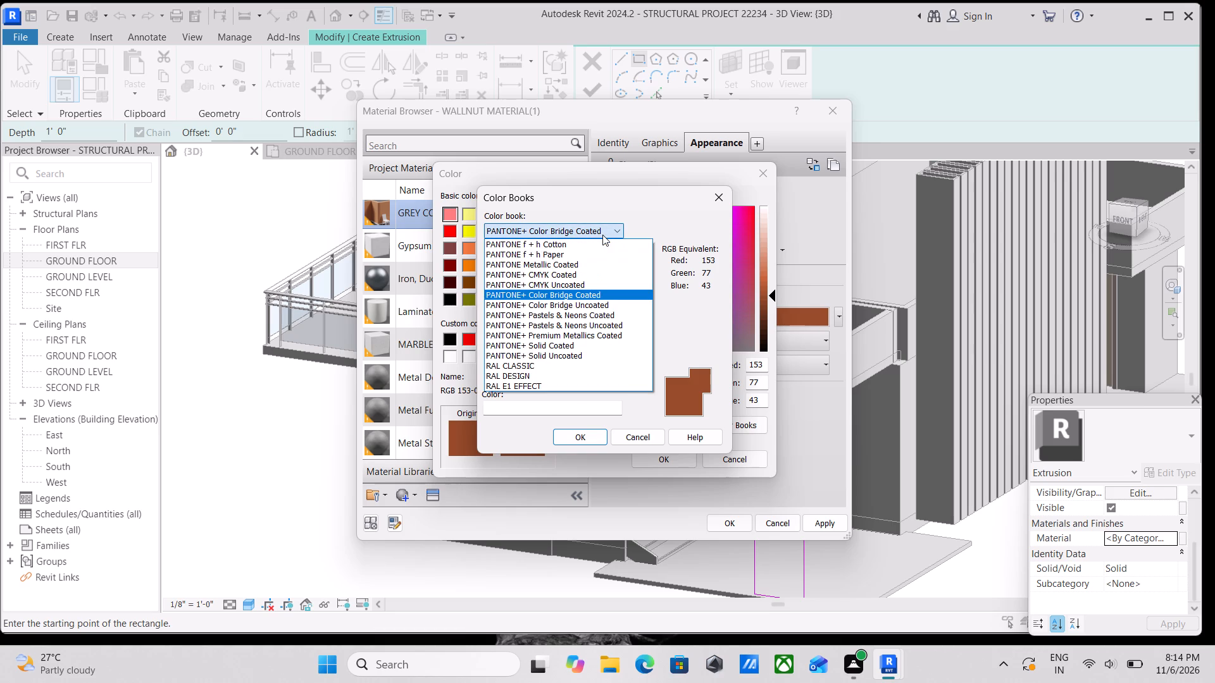
left_click(568, 312)
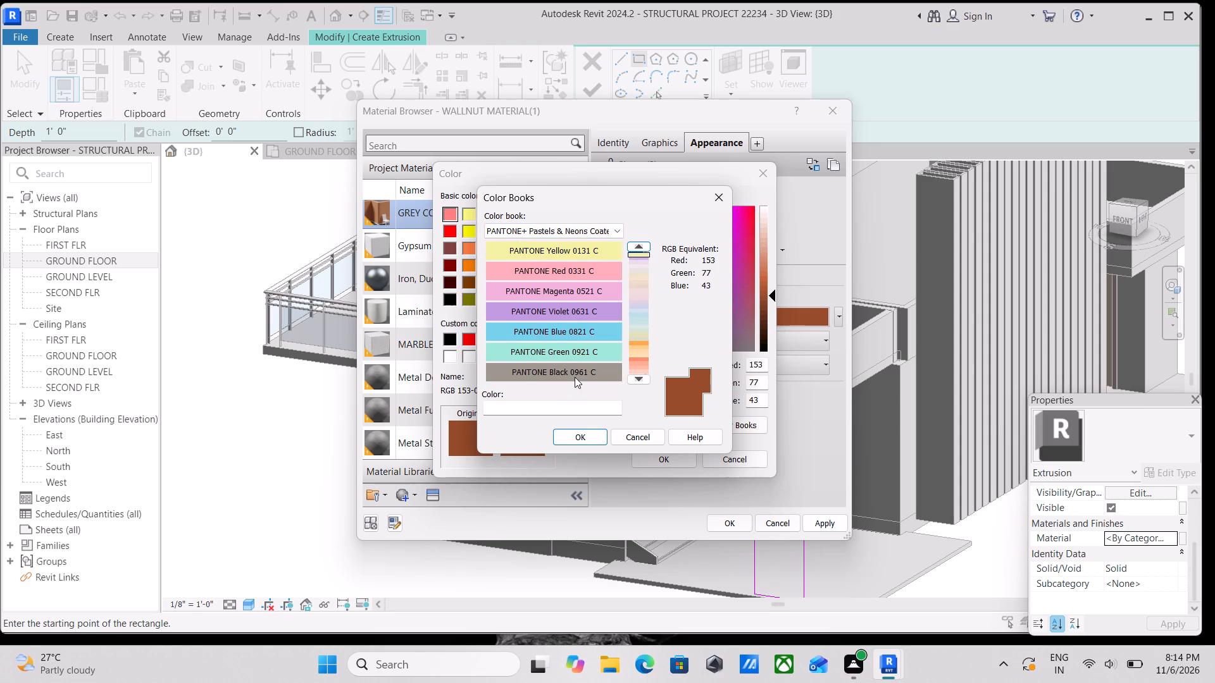
left_click(572, 371)
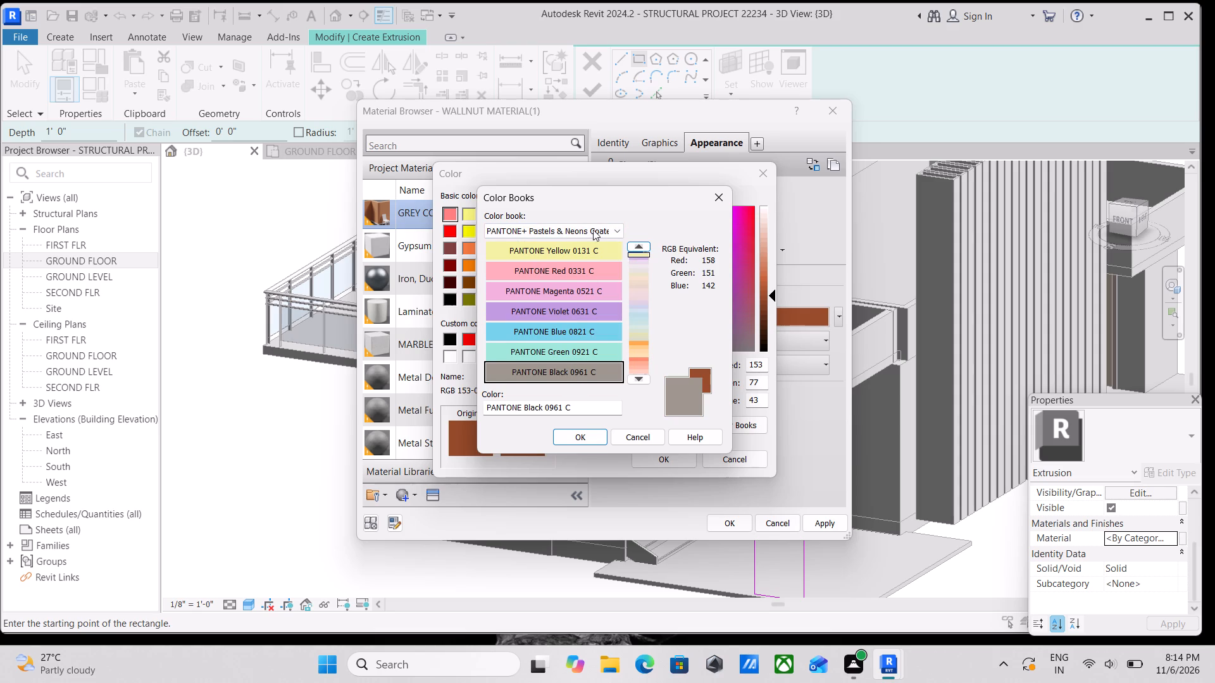
Set the GREY COLOUR FRAME wall paint colour to RAL 9004 from the RAL CLASSIC colour book.
left_click(611, 230)
scroll(566, 314, "down", 3)
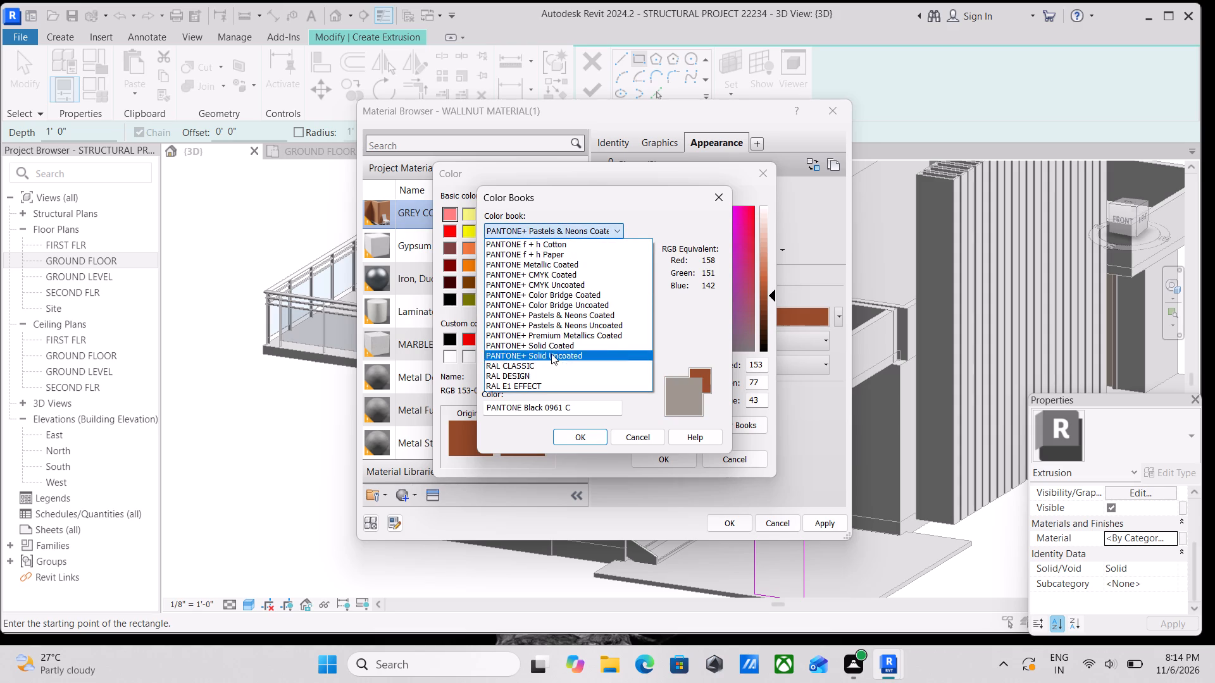
left_click(541, 367)
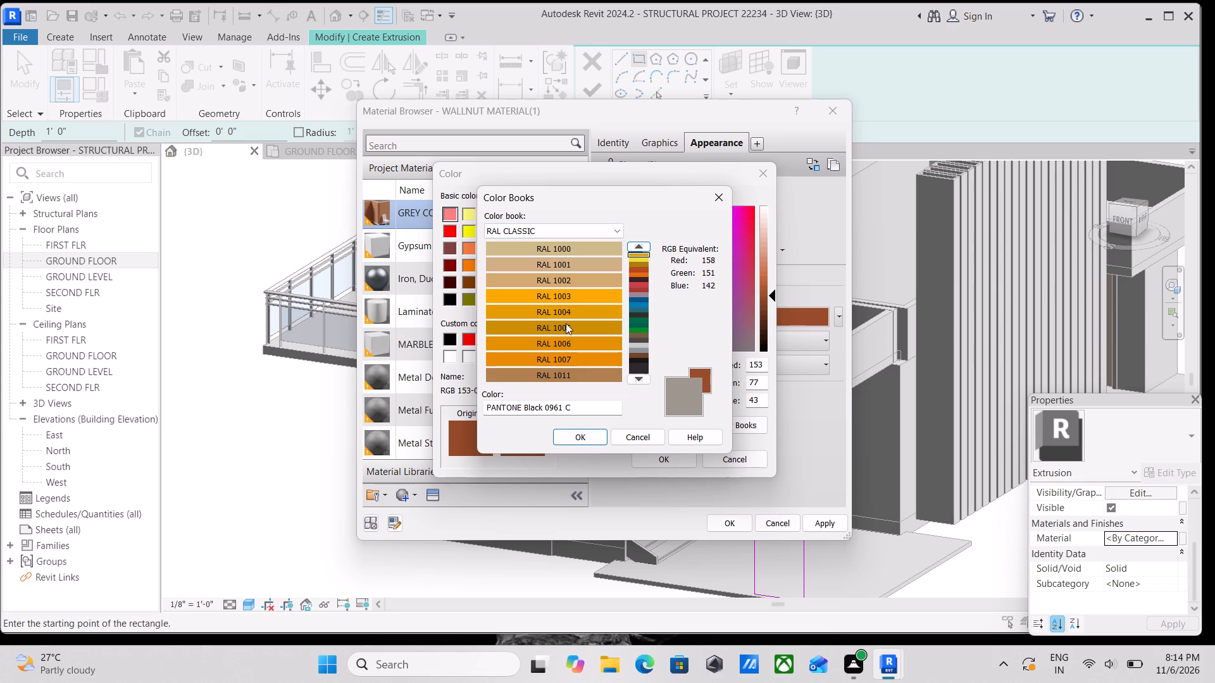
left_click(634, 364)
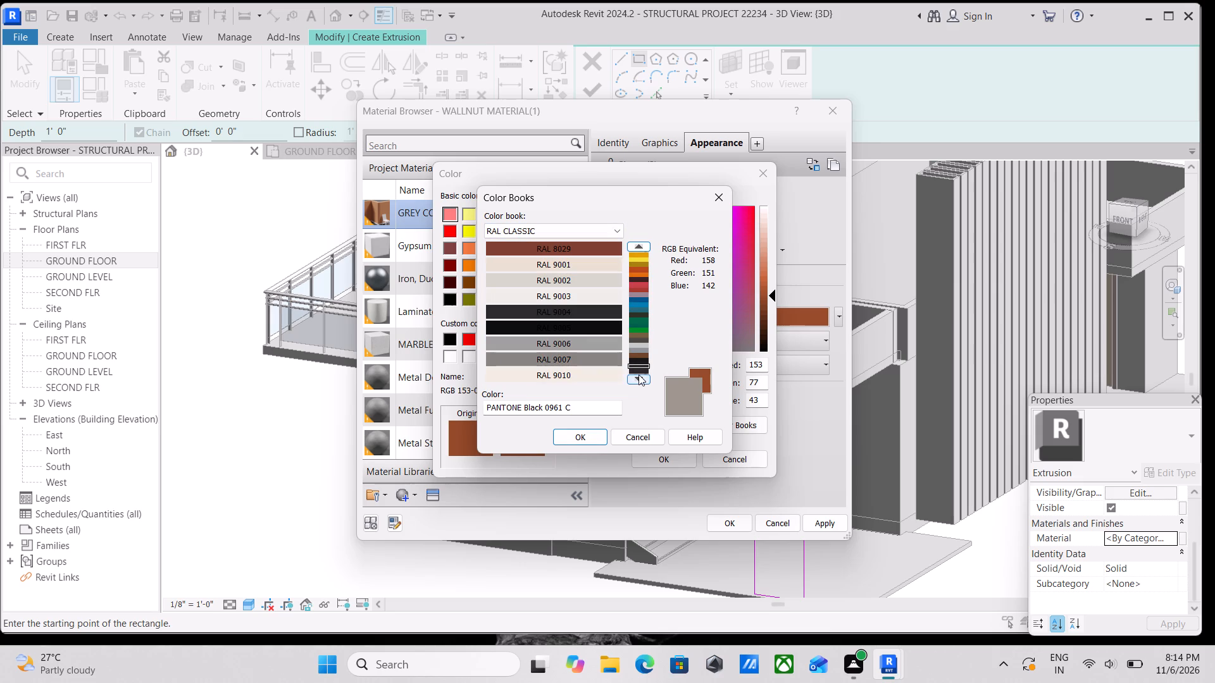
left_click(568, 357)
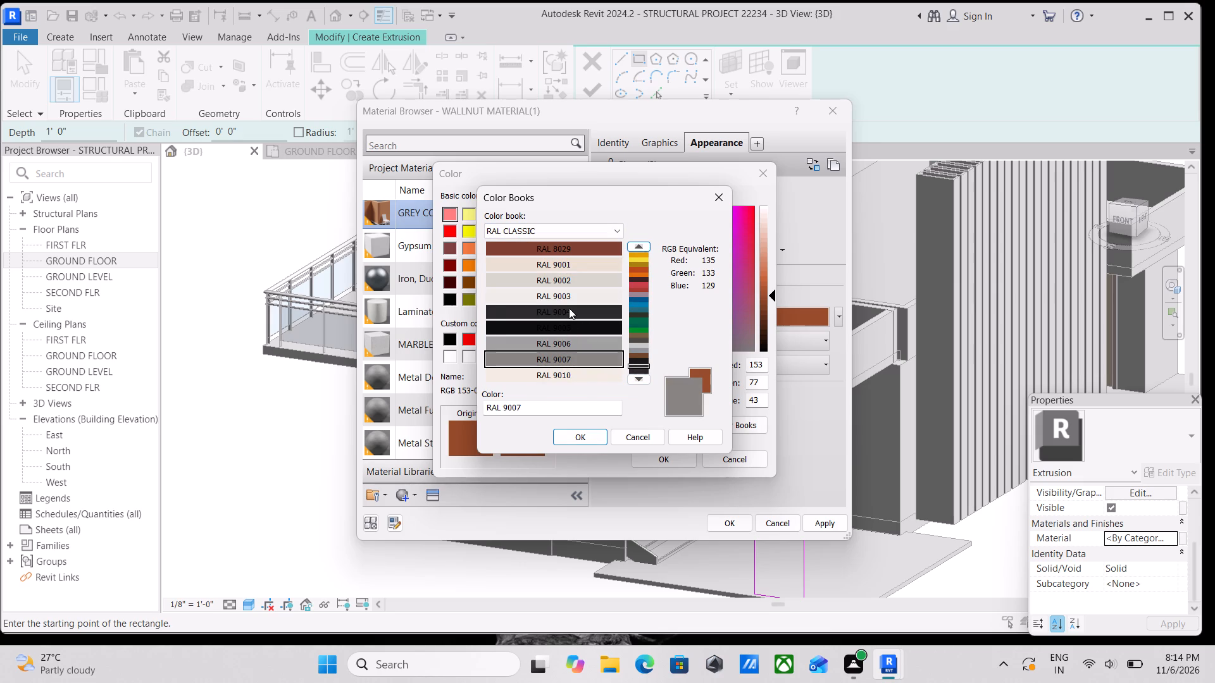
left_click(569, 308)
left_click(576, 328)
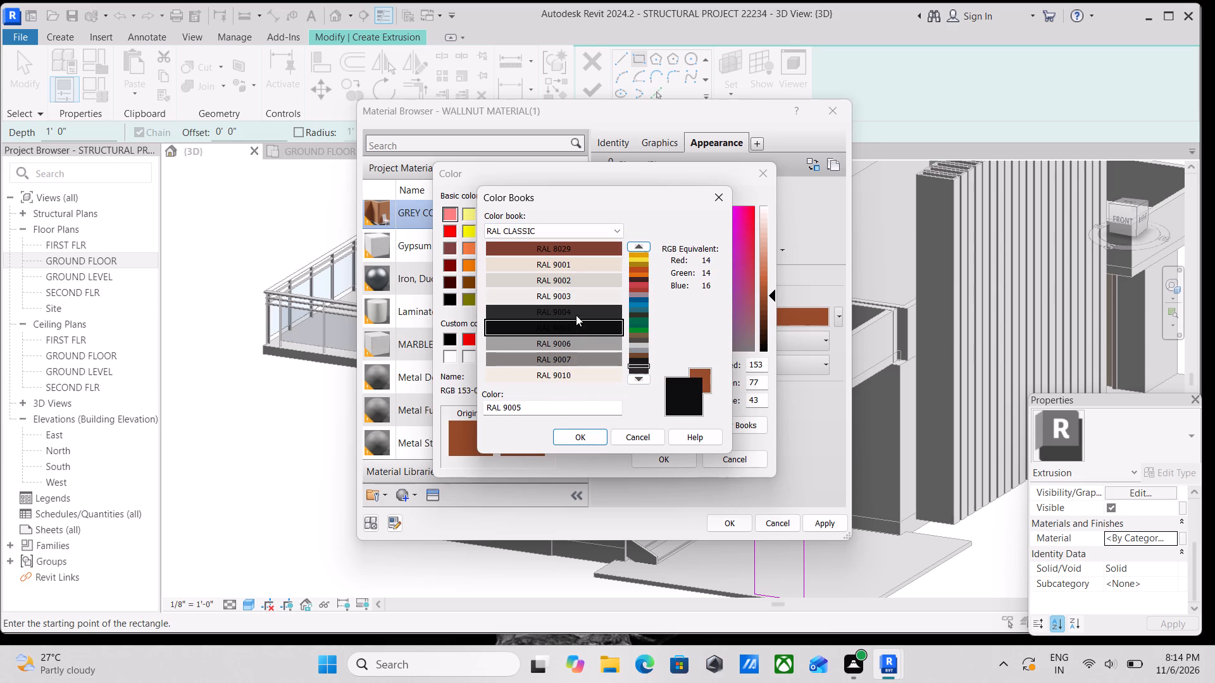
left_click(576, 315)
scroll(566, 329, "up", 1)
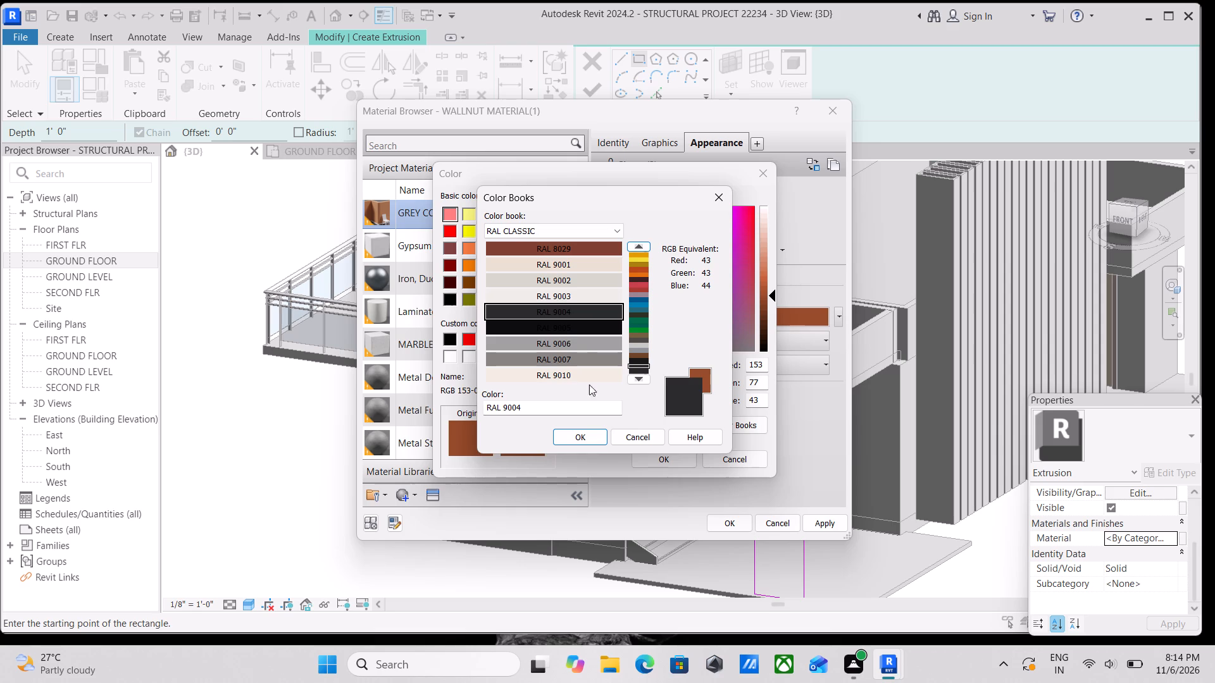
left_click(573, 435)
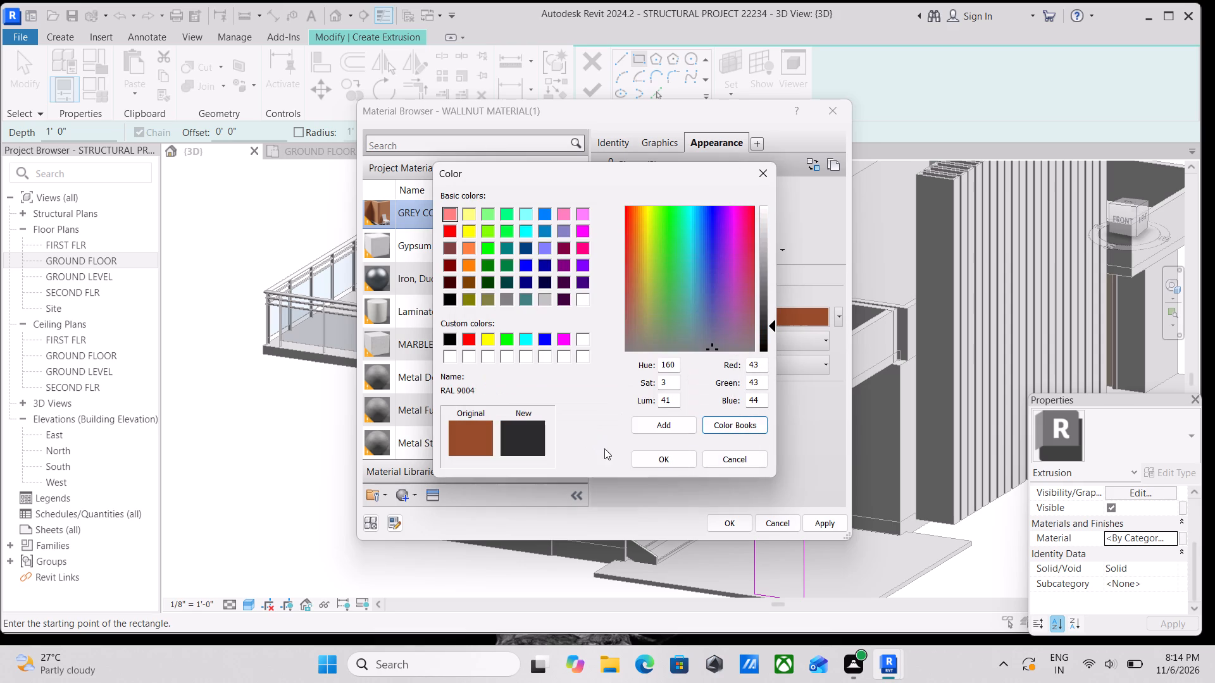
left_click(816, 521)
left_click(728, 524)
left_click(675, 458)
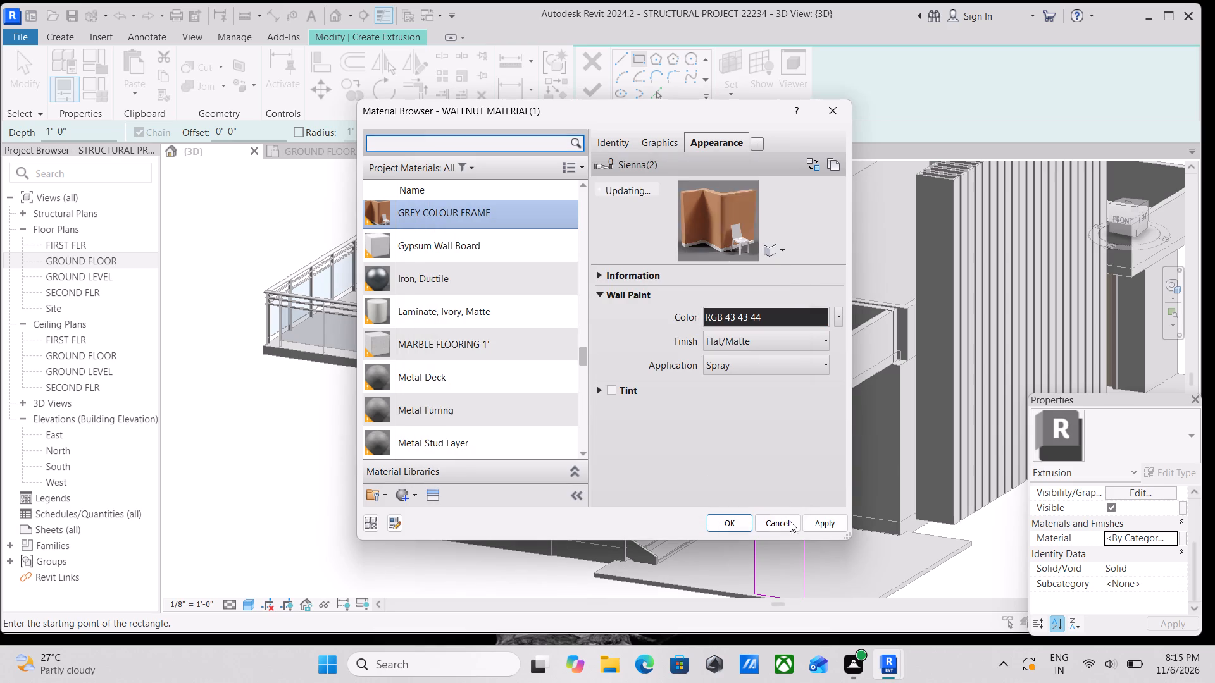
Apply the GREY COLOUR FRAME material to the extrusion.
left_click(821, 524)
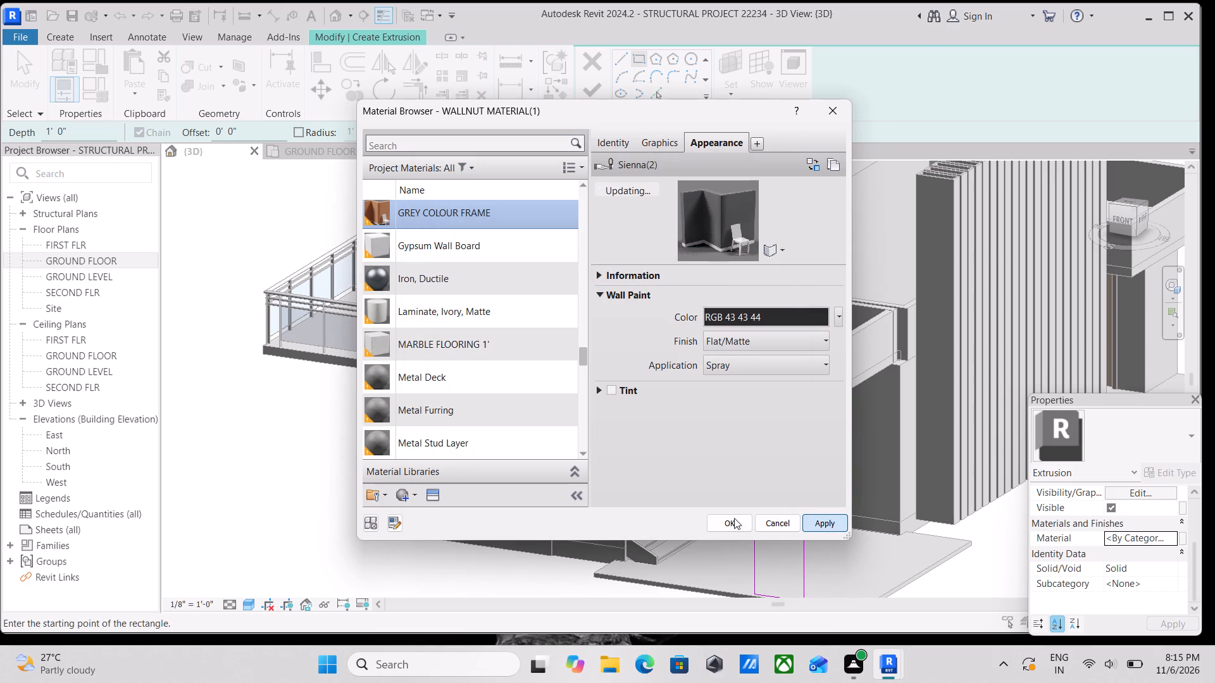
left_click(734, 518)
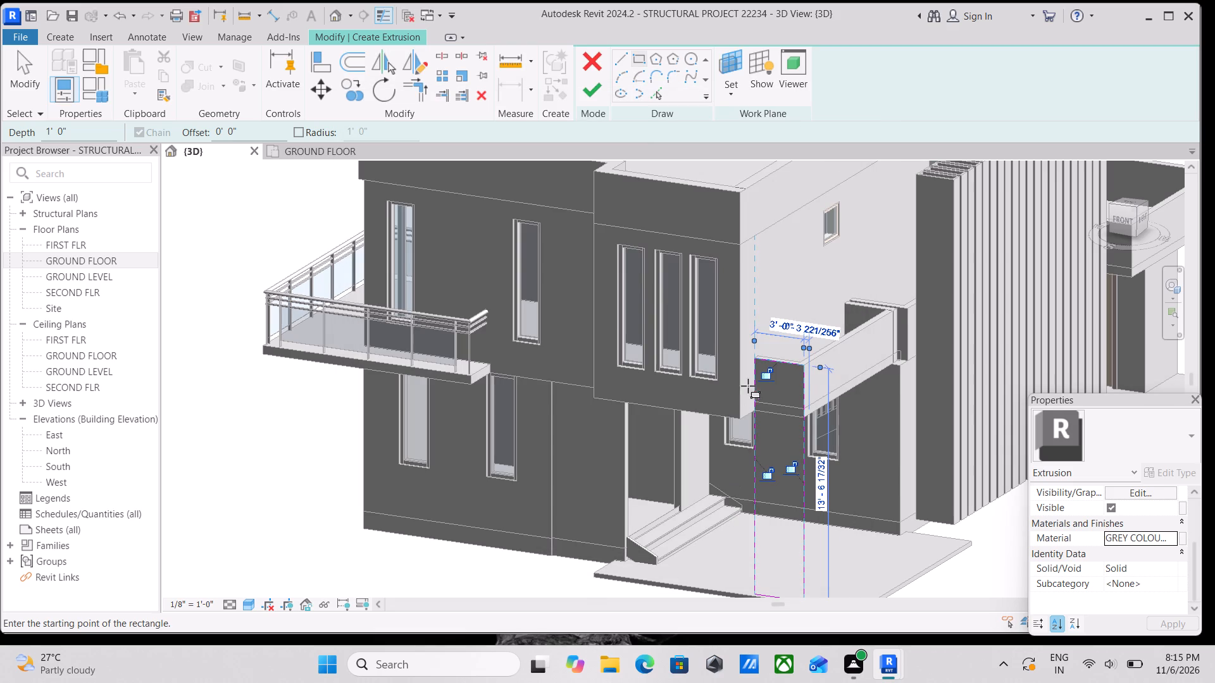
Finish the rectangle sketch to create the column extrusion at 1'-0" depth.
scroll(763, 386, "up", 3)
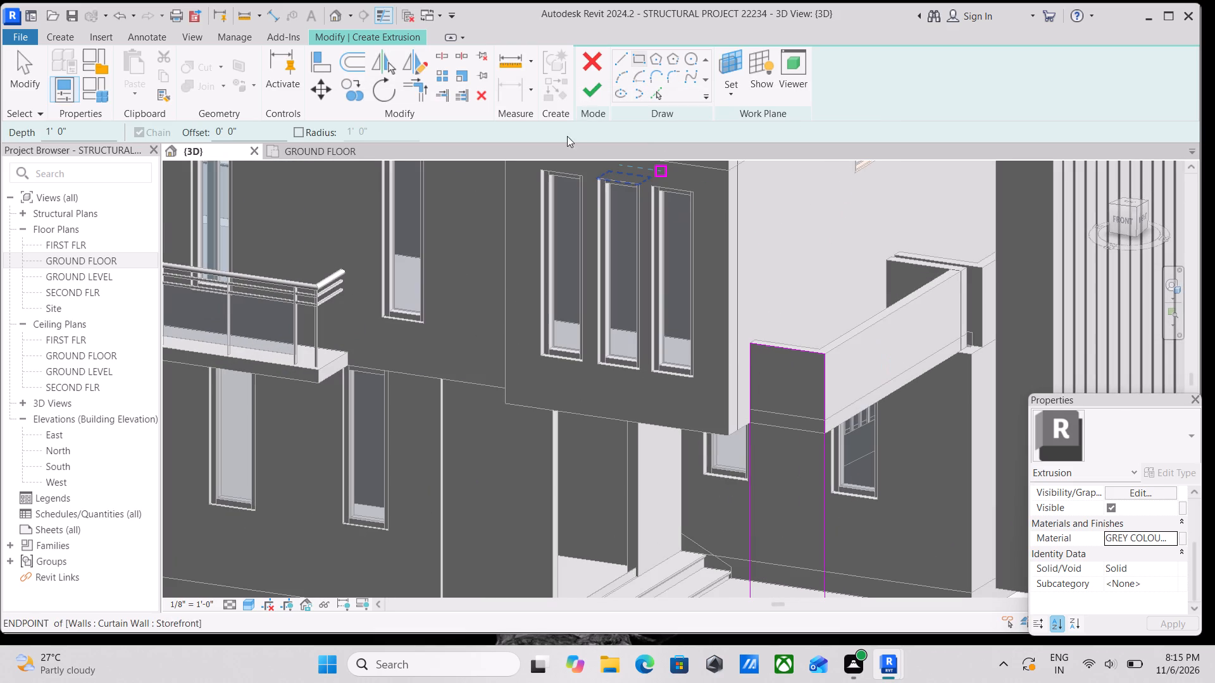
left_click(595, 94)
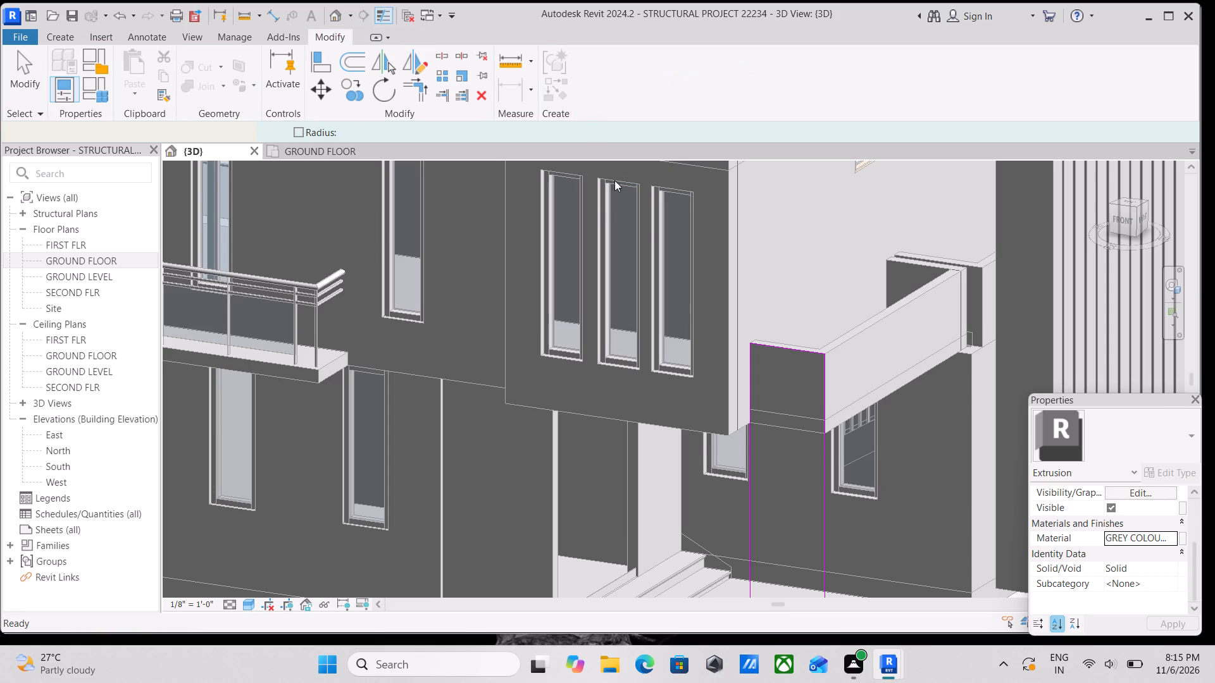
Check the extruded column from several sides and finish the in-place model.
scroll(784, 347, "down", 4)
middle_click_drag(819, 345, 768, 325)
scroll(775, 382, "down", 2)
middle_click_drag(781, 371, 596, 324, "shift")
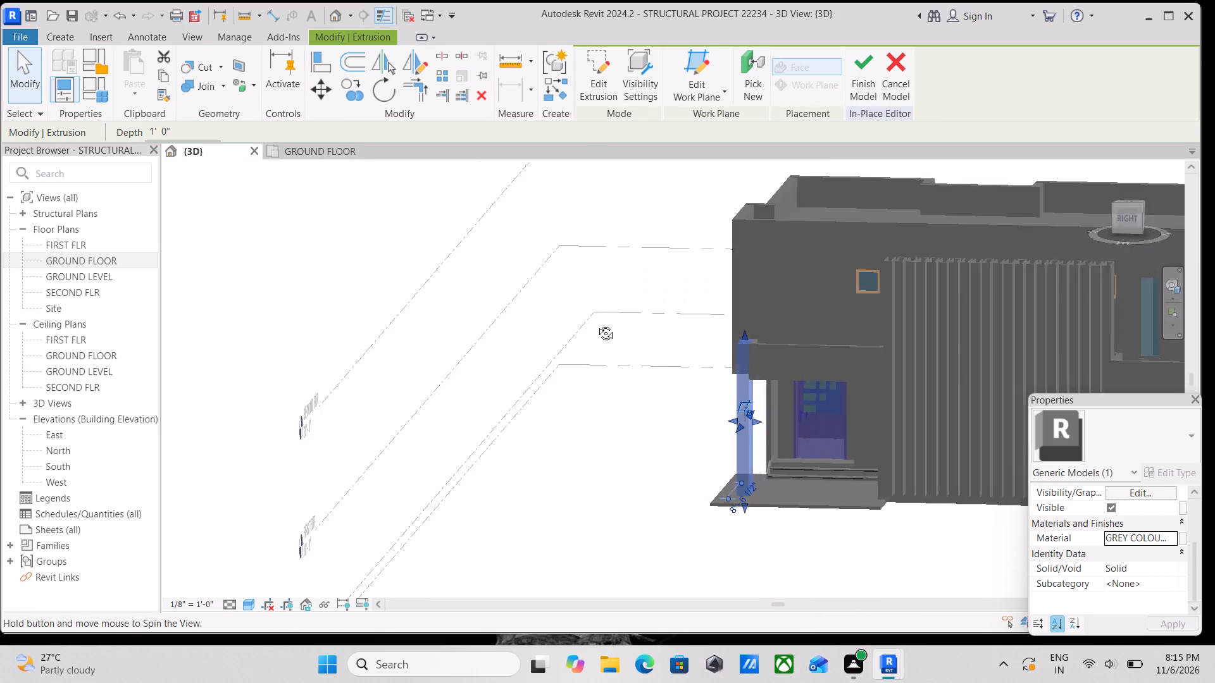
middle_click_drag(596, 324, 709, 453, "shift")
scroll(866, 335, "up", 4)
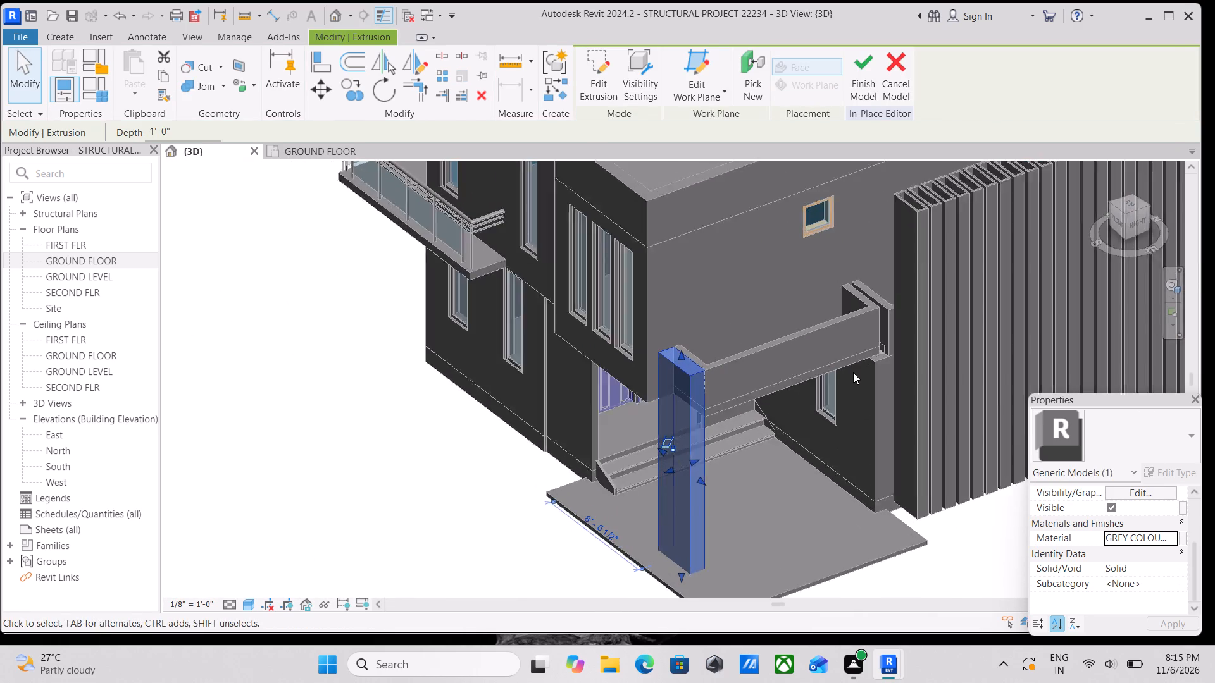
scroll(853, 372, "up", 1)
scroll(821, 325, "down", 1)
middle_click_drag(821, 326, 865, 352, "shift")
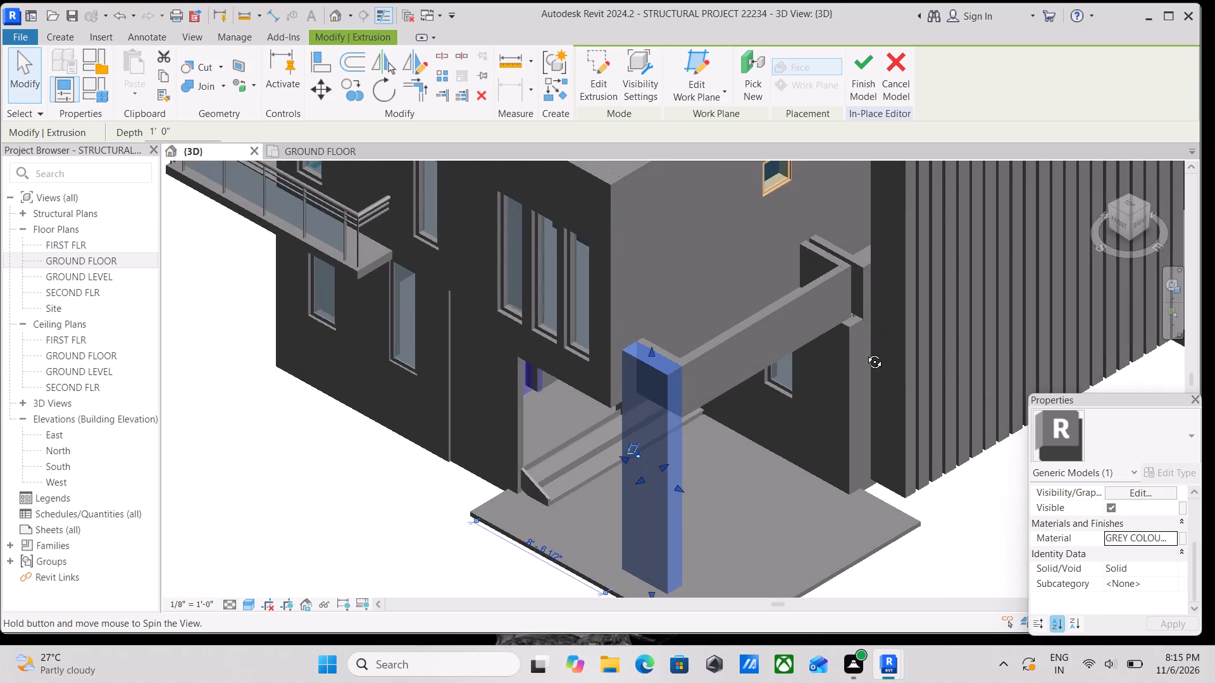
middle_click_drag(865, 352, 868, 353, "shift")
middle_click_drag(720, 366, 791, 325, "shift")
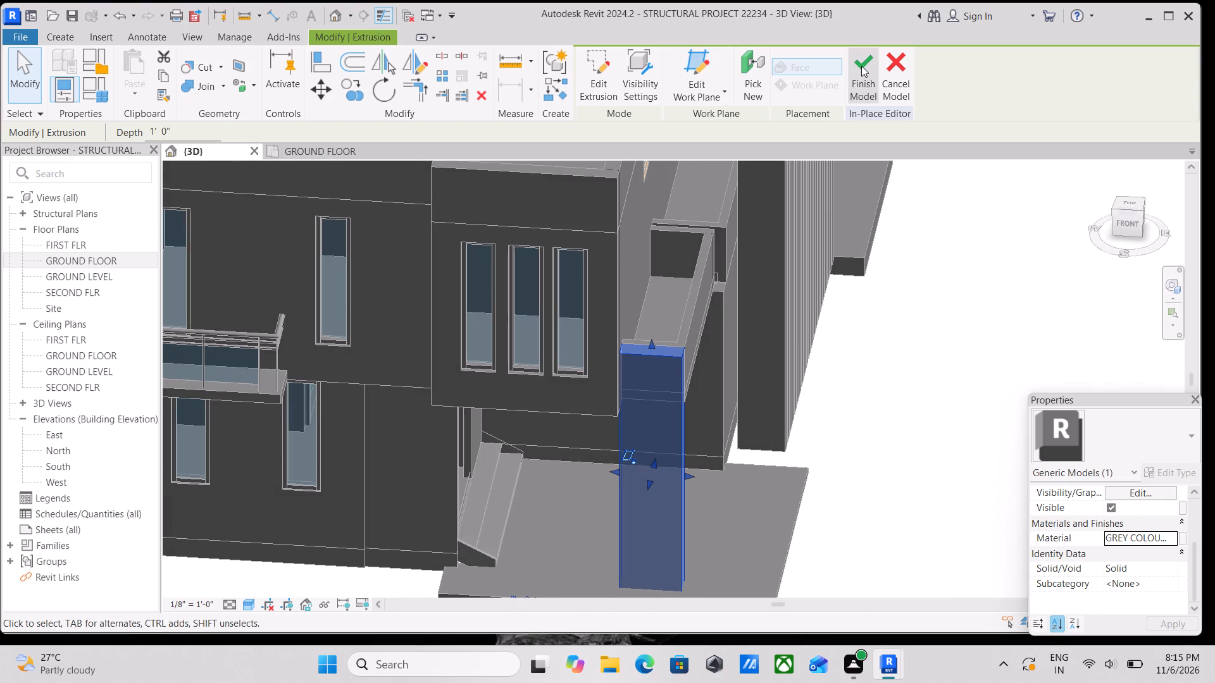
left_click(861, 66)
Stretch the top of the finished column slightly above the carport parapet.
scroll(699, 319, "down", 2)
middle_click_drag(697, 319, 566, 261, "shift")
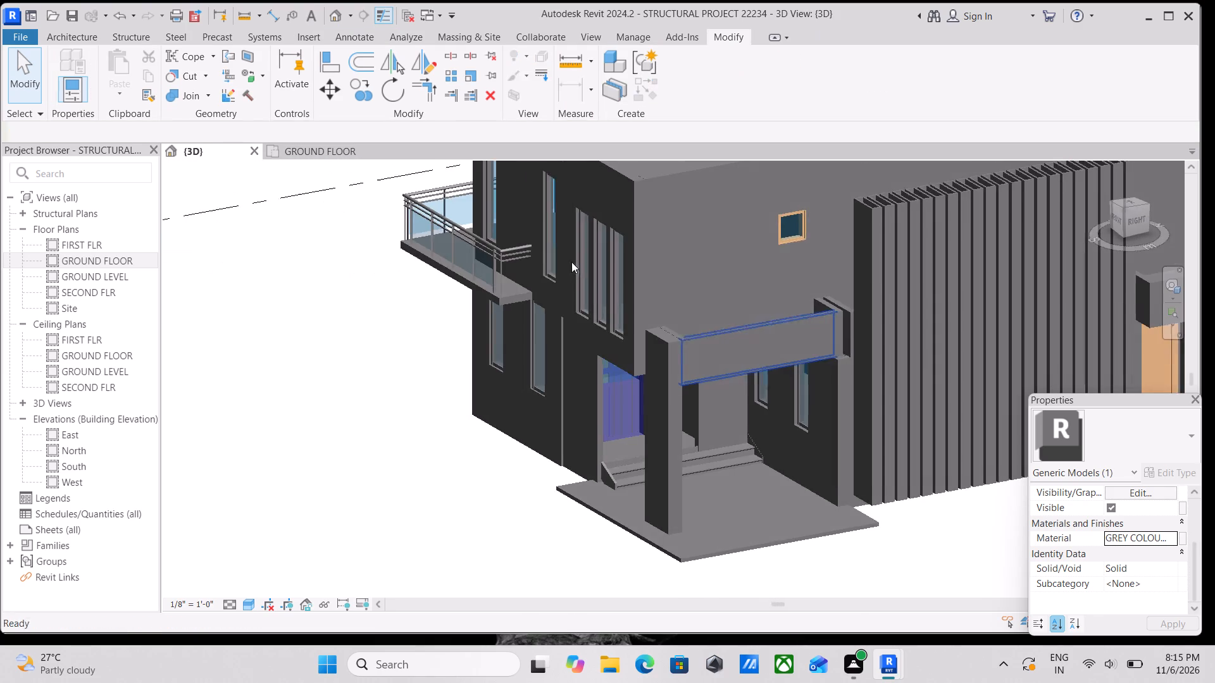
left_click(660, 331)
scroll(660, 331, "up", 3)
left_click_drag(663, 322, 664, 323)
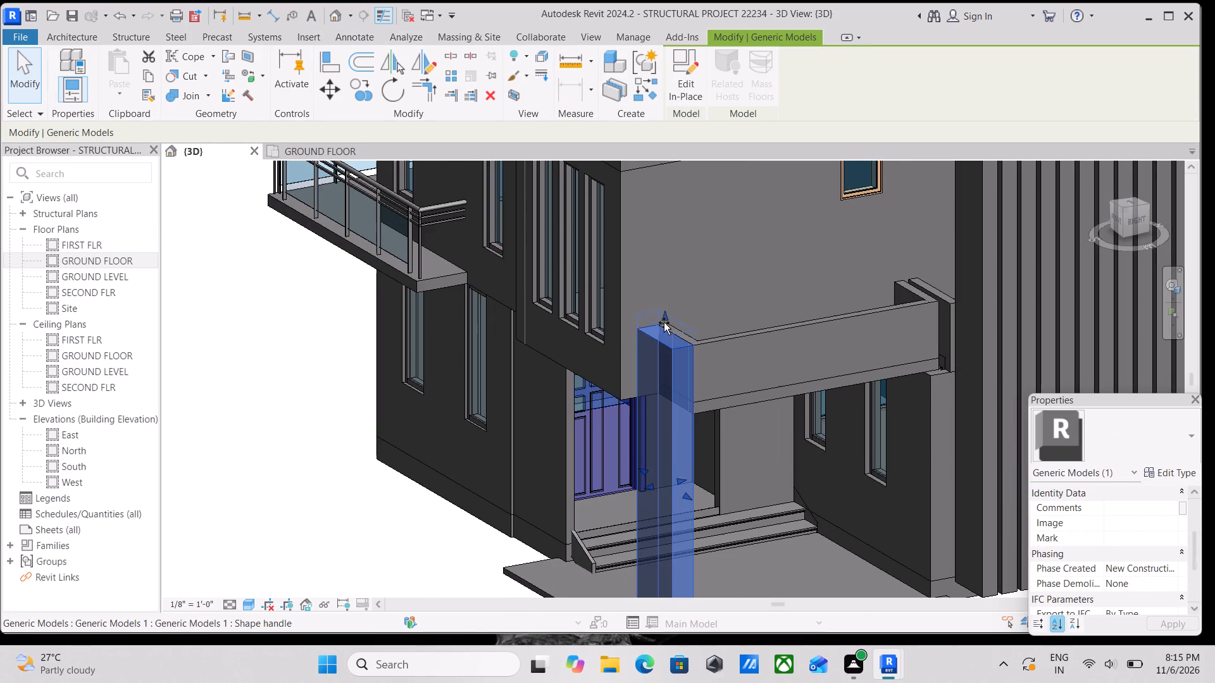
left_click_drag(664, 323, 661, 316)
scroll(673, 323, "down", 2)
key("Escape")
scroll(715, 325, "down", 1)
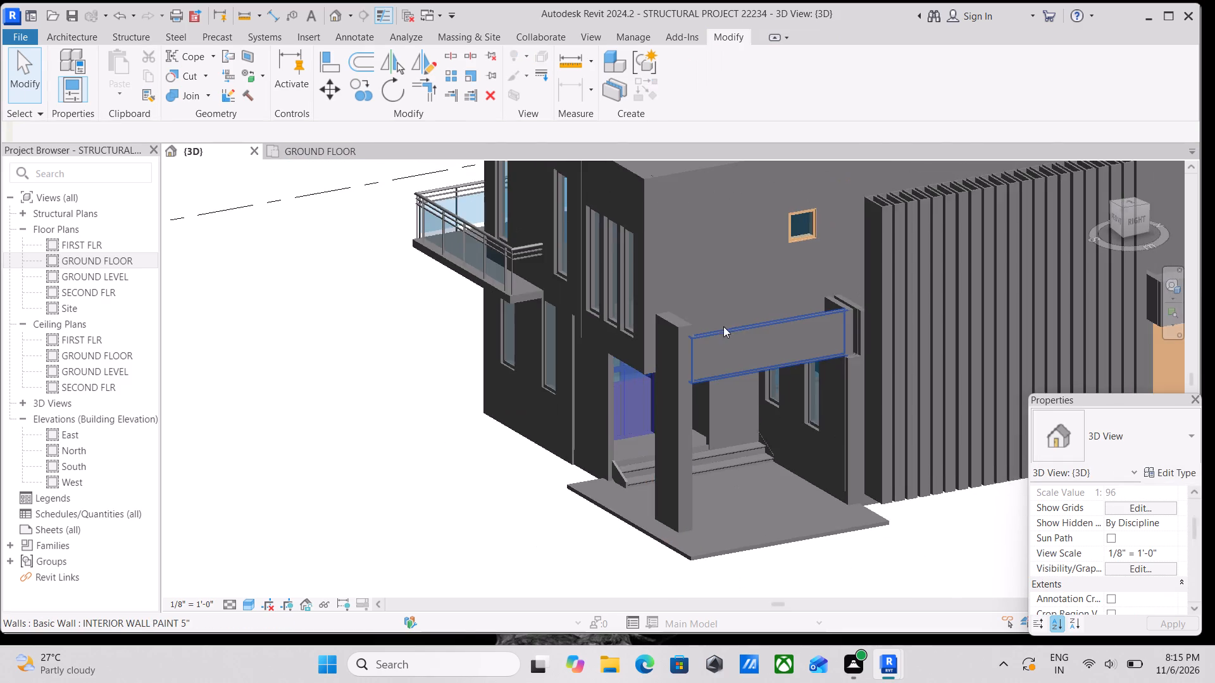
Examine the column and its junction with the carport parapet from several sides.
middle_click_drag(733, 326, 566, 300, "shift")
middle_click_drag(706, 351, 657, 342, "shift")
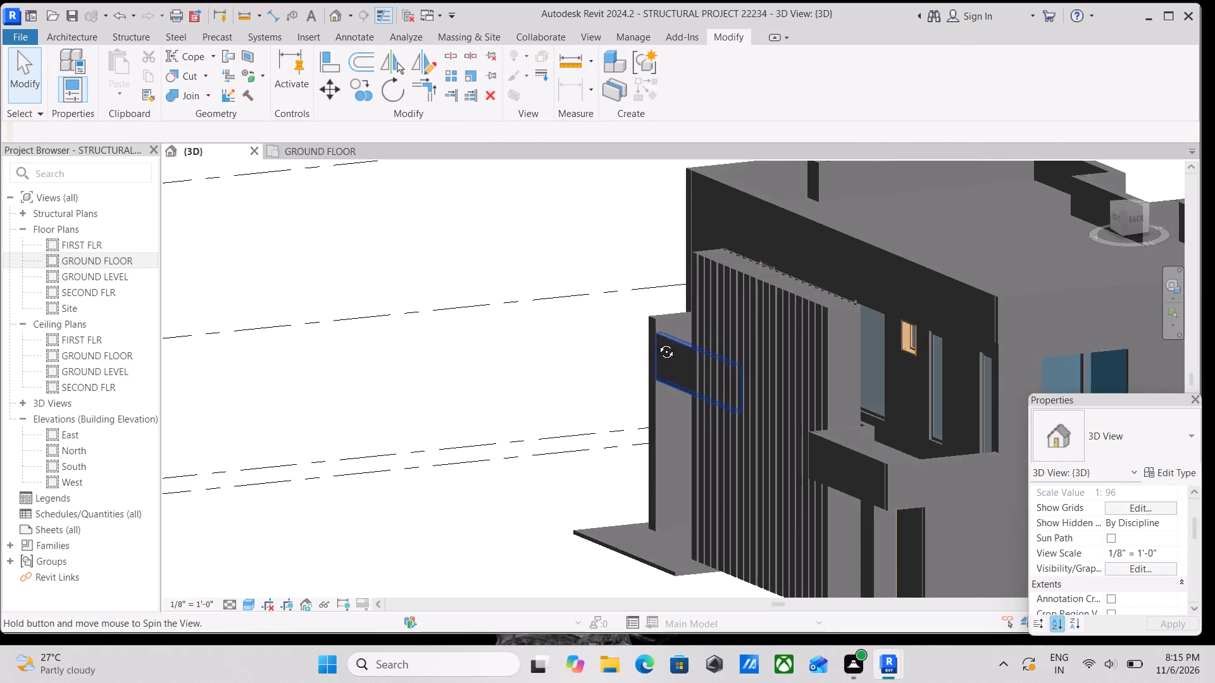
middle_click_drag(657, 342, 929, 401, "shift")
scroll(735, 384, "down", 1)
scroll(702, 379, "up", 2)
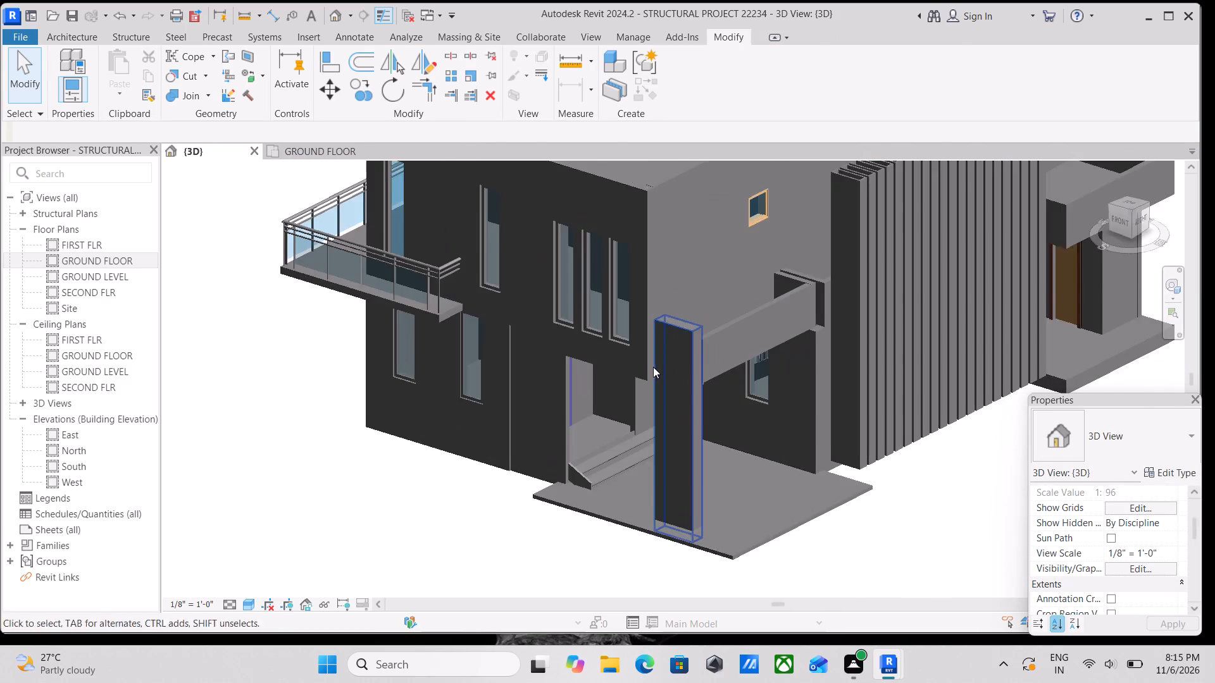
scroll(655, 364, "up", 2)
middle_click_drag(690, 336, 630, 310, "shift")
middle_click_drag(788, 364, 644, 311)
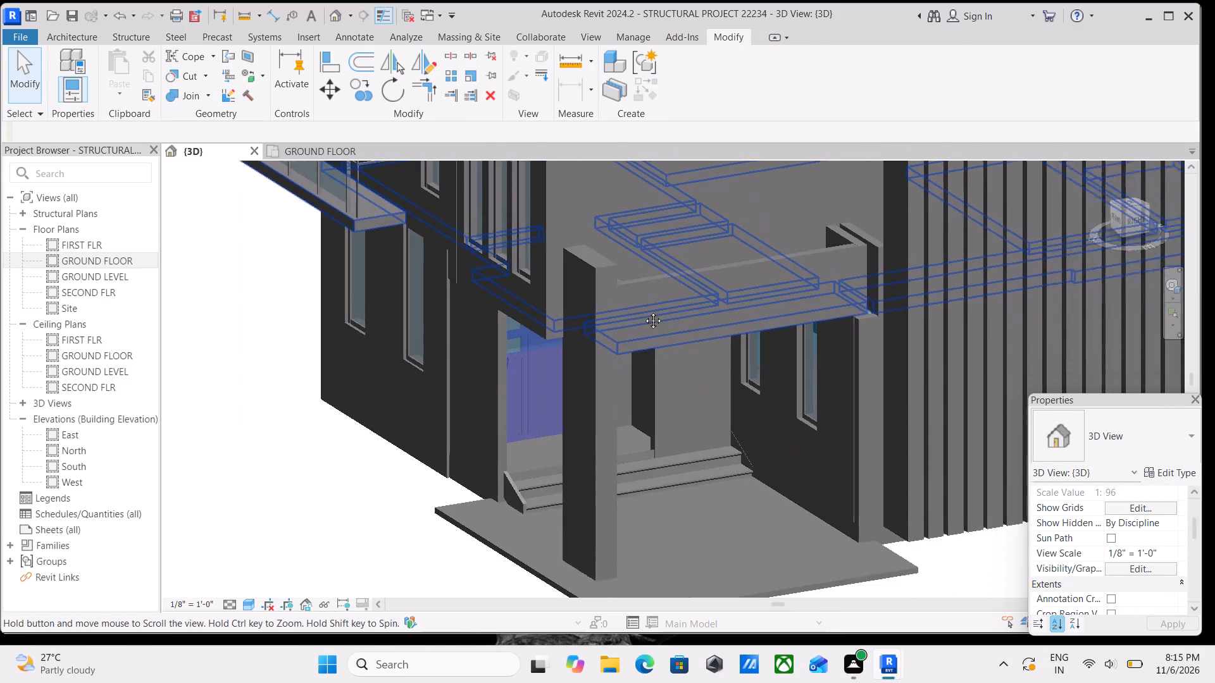
middle_click_drag(644, 311, 637, 310)
middle_click_drag(773, 331, 696, 368, "shift")
scroll(583, 330, "up", 1)
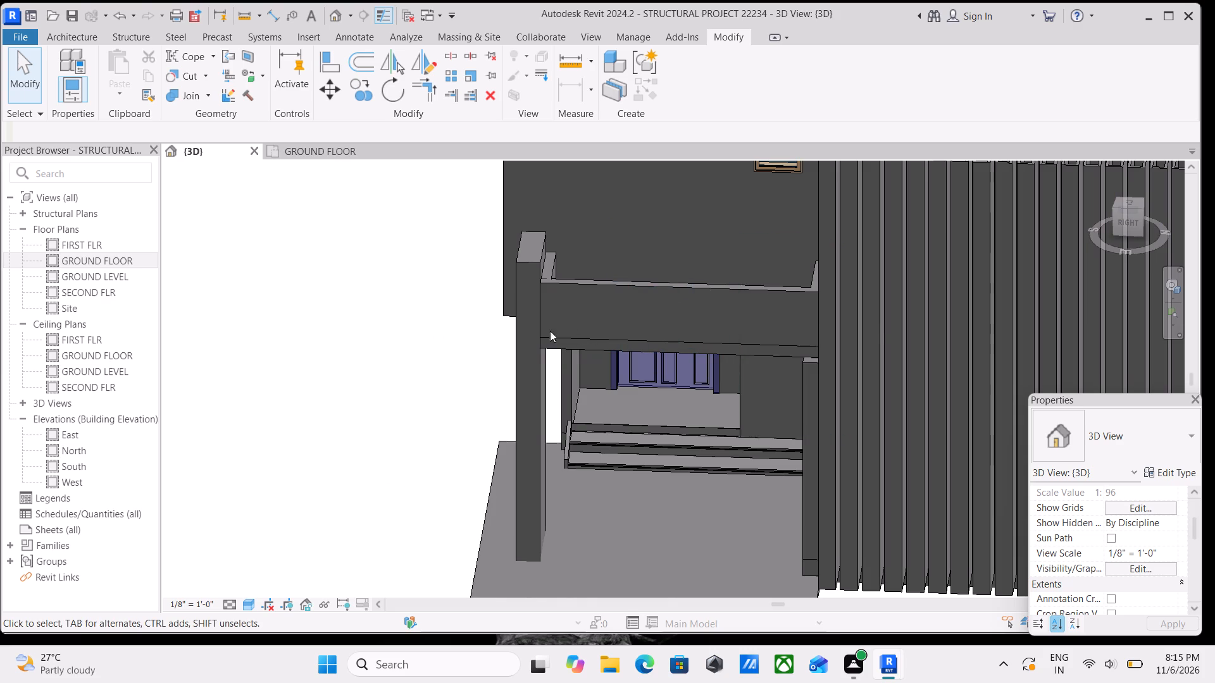
scroll(550, 331, "up", 1)
scroll(544, 312, "down", 1)
middle_click_drag(544, 312, 555, 319)
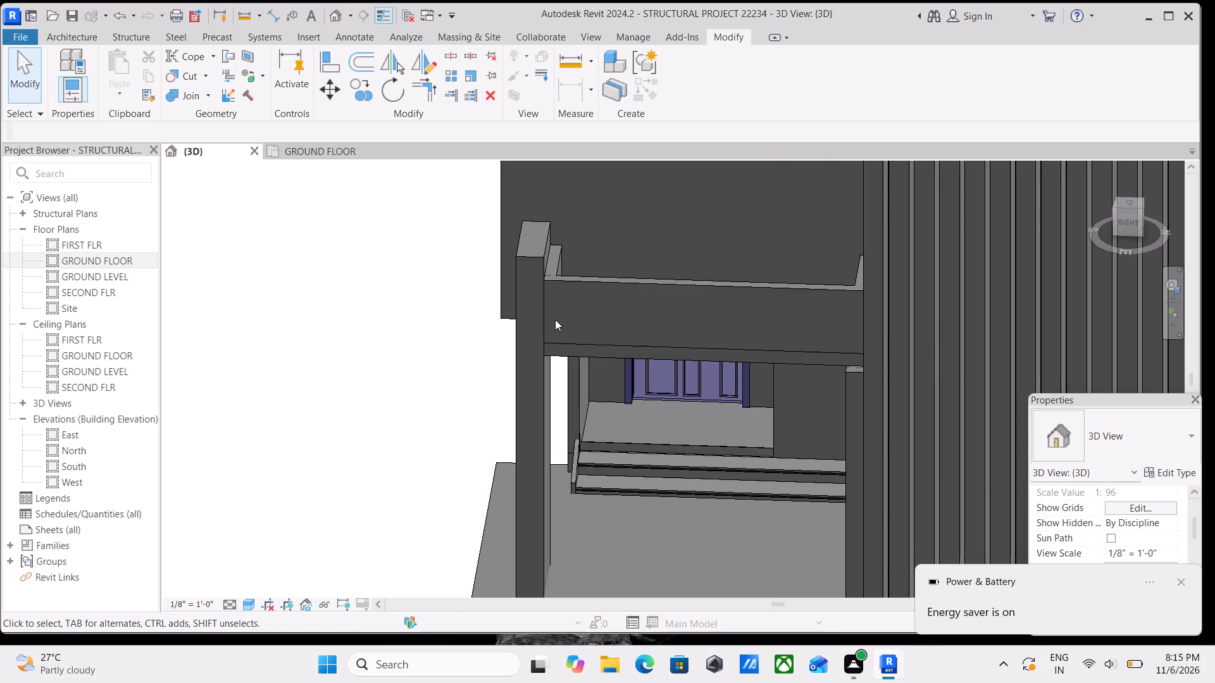
scroll(547, 324, "up", 2)
scroll(547, 324, "down", 2)
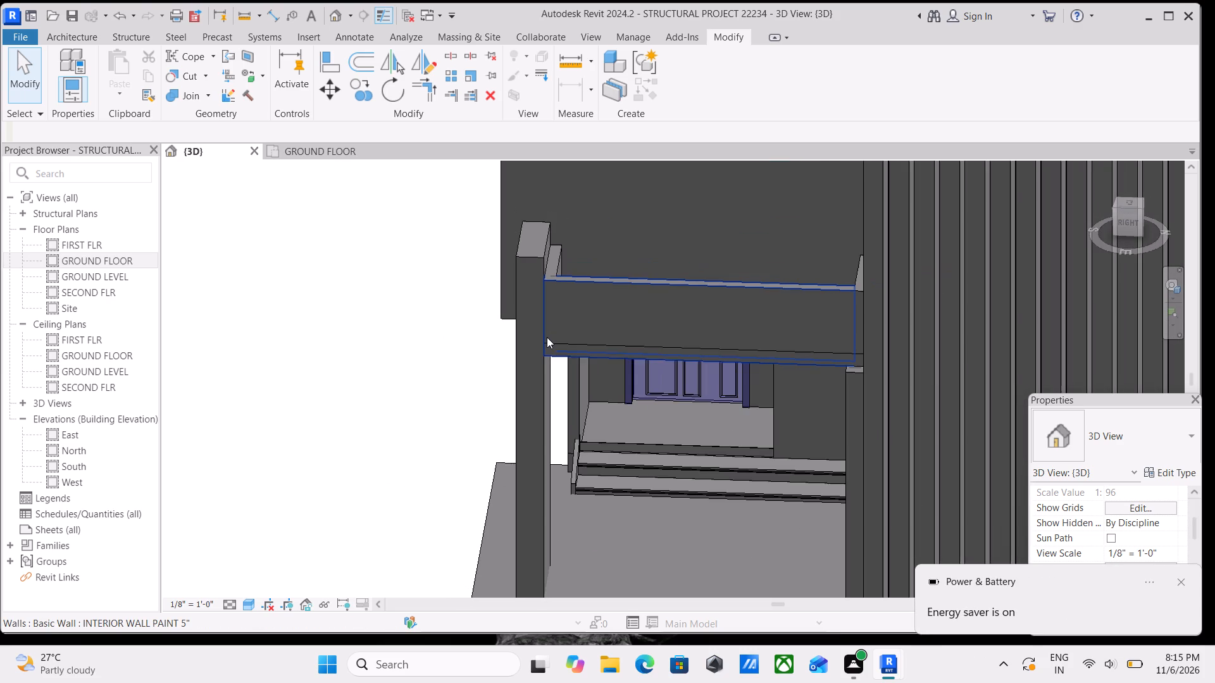
Raise the bottom of the carport column slightly so it no longer extends below the floor slab.
middle_click_drag(546, 341, 491, 328, "shift")
middle_click_drag(543, 381, 515, 266)
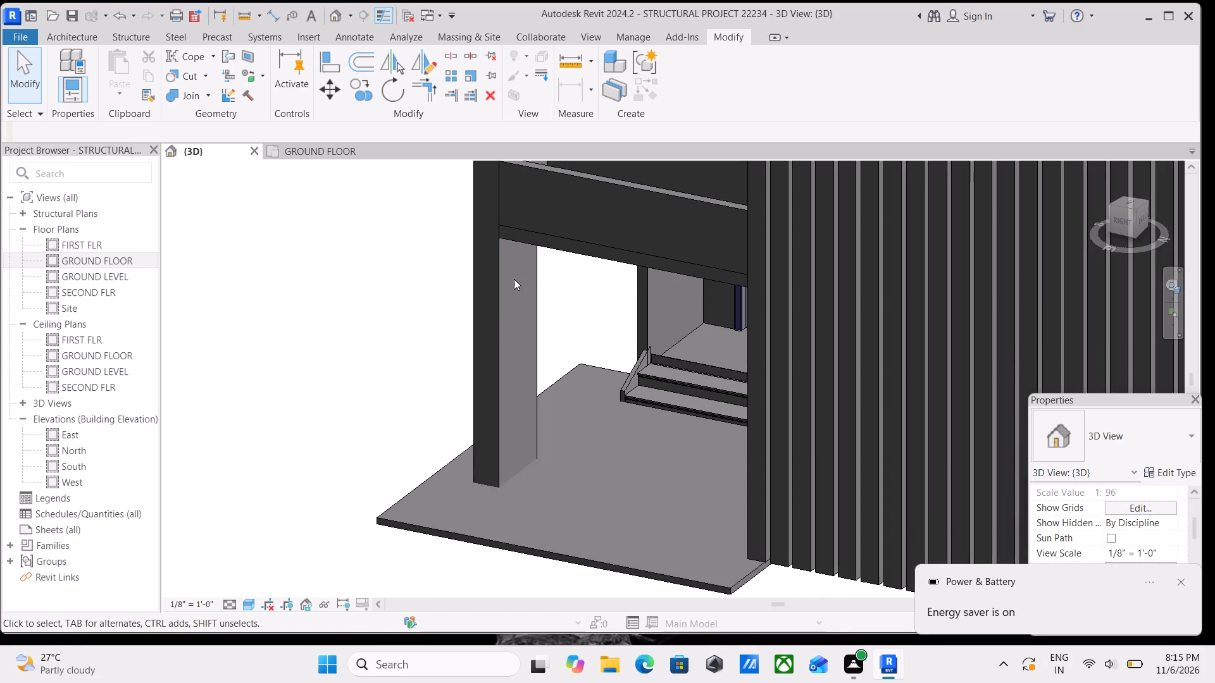
left_click(493, 347)
scroll(559, 421, "down", 1)
middle_click_drag(559, 421, 692, 372)
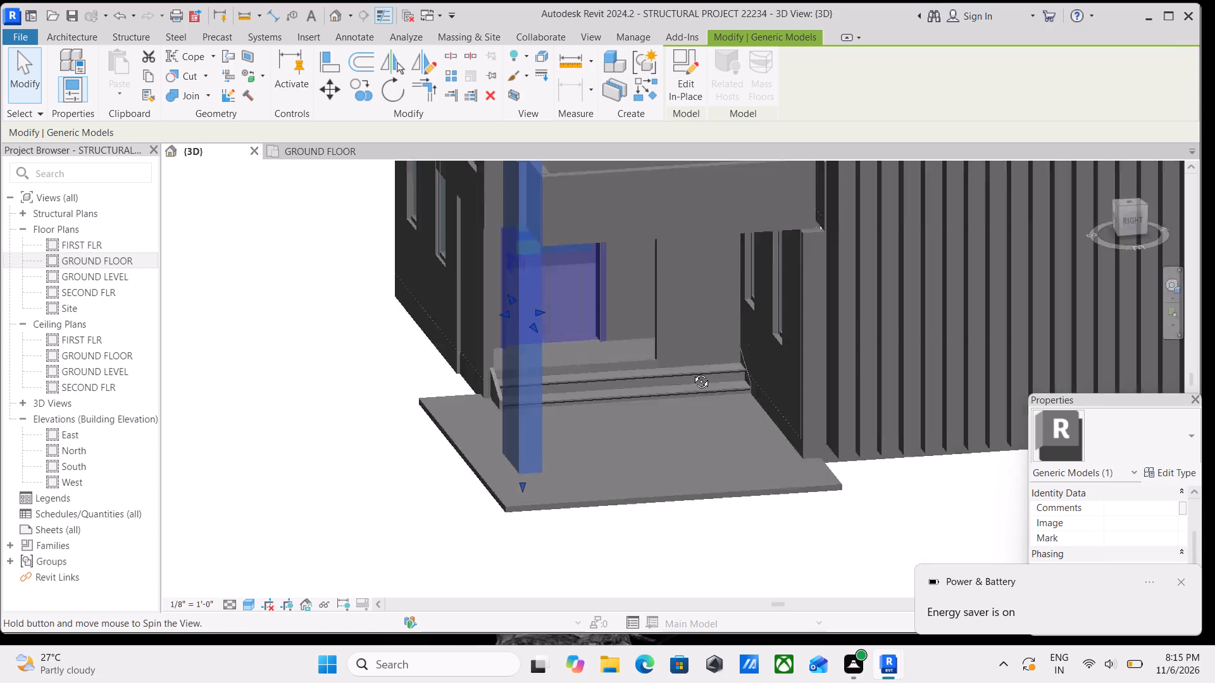
middle_click_drag(692, 372, 709, 350)
middle_click_drag(632, 400, 717, 407)
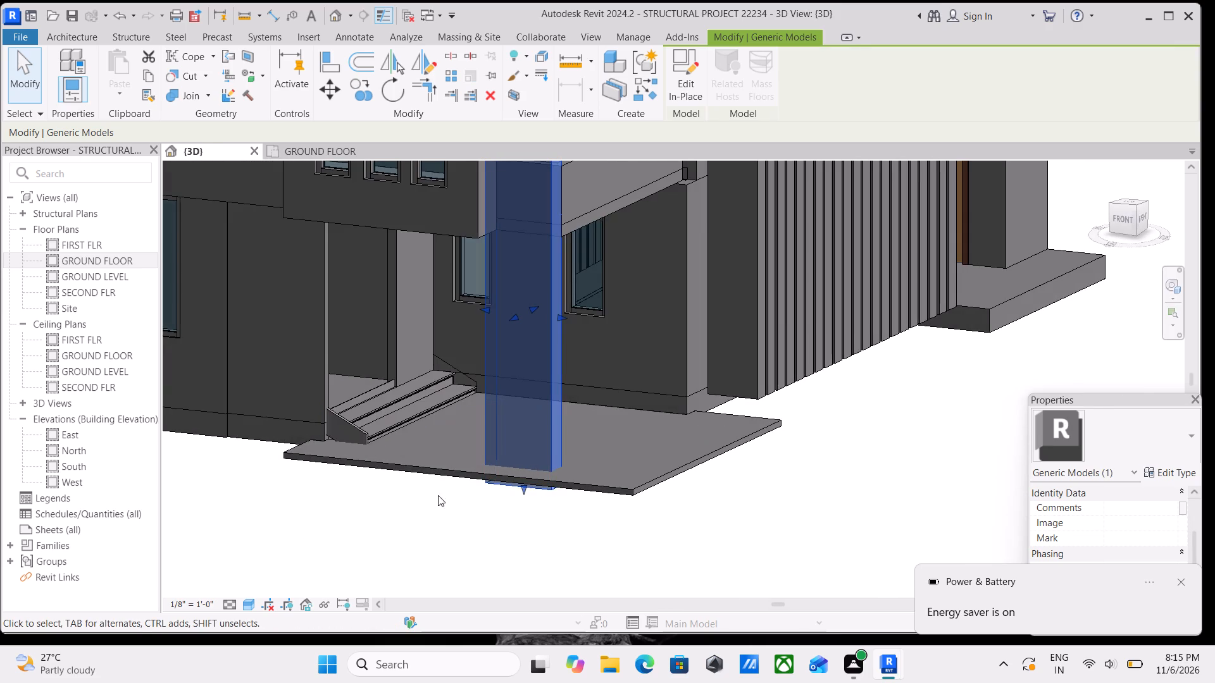
left_click_drag(525, 492, 523, 476)
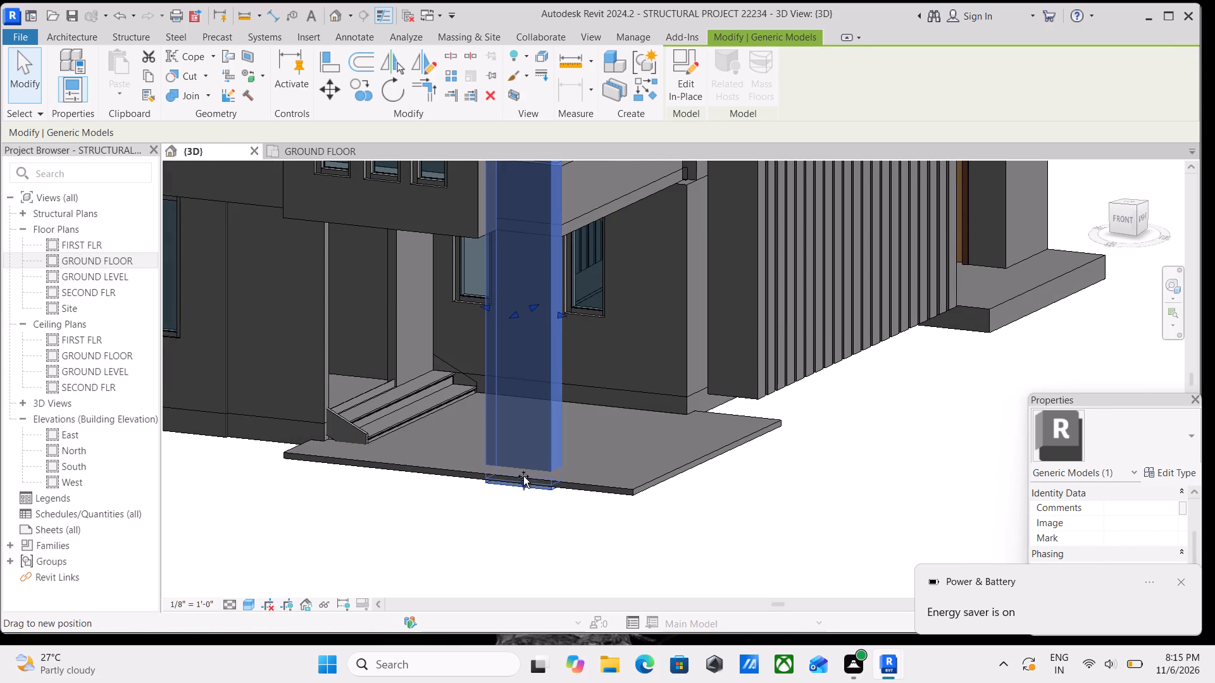
left_click_drag(523, 476, 524, 471)
scroll(556, 455, "down", 3)
key("Escape")
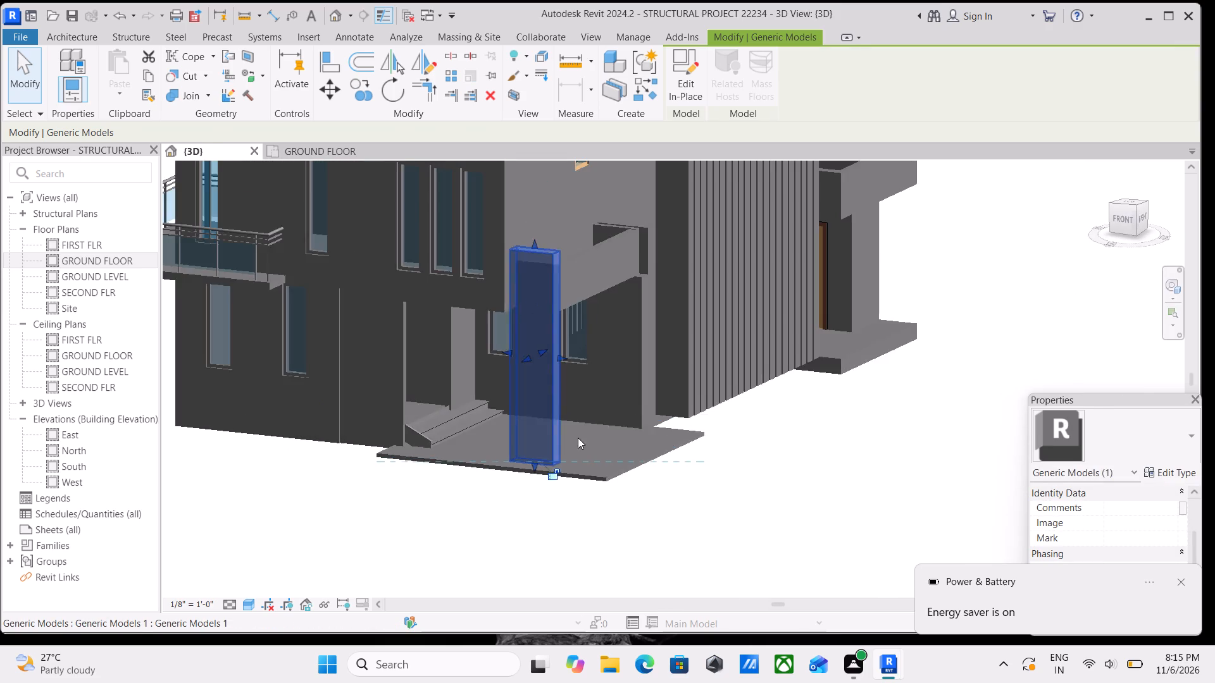
Examine how the column top meets the end of the carport parapet.
scroll(592, 428, "down", 2)
middle_click_drag(602, 424, 421, 410, "shift")
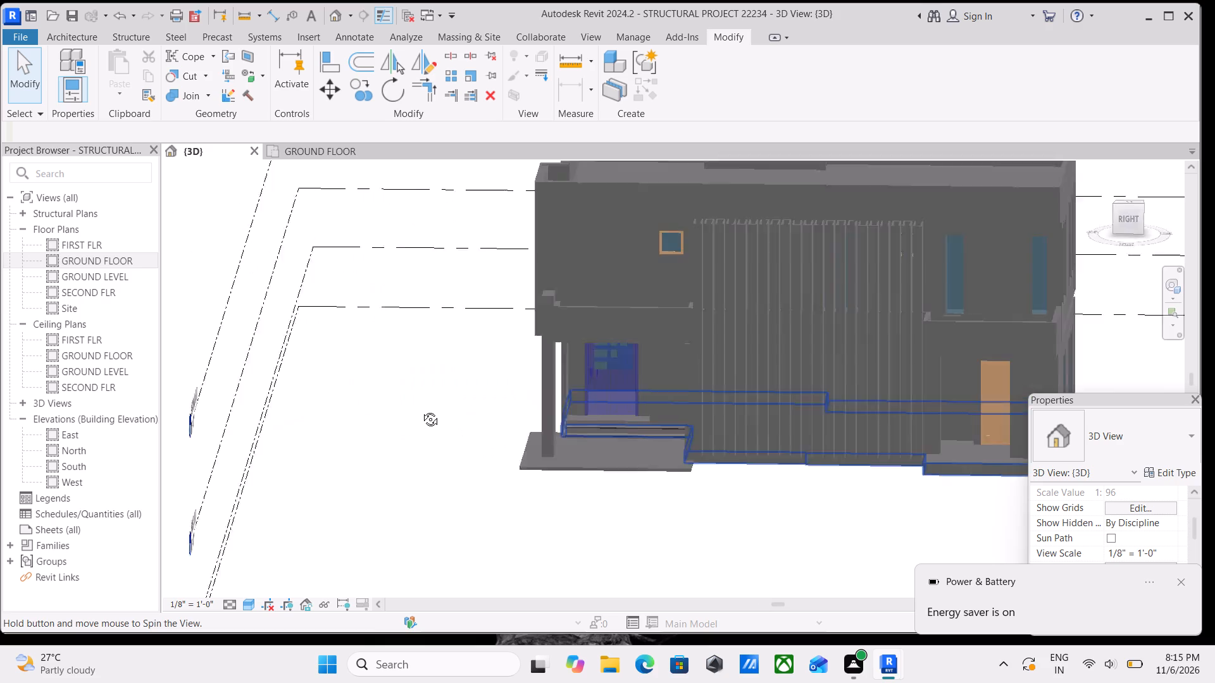
middle_click_drag(421, 410, 414, 510, "shift")
scroll(615, 302, "up", 3)
scroll(575, 385, "up", 4)
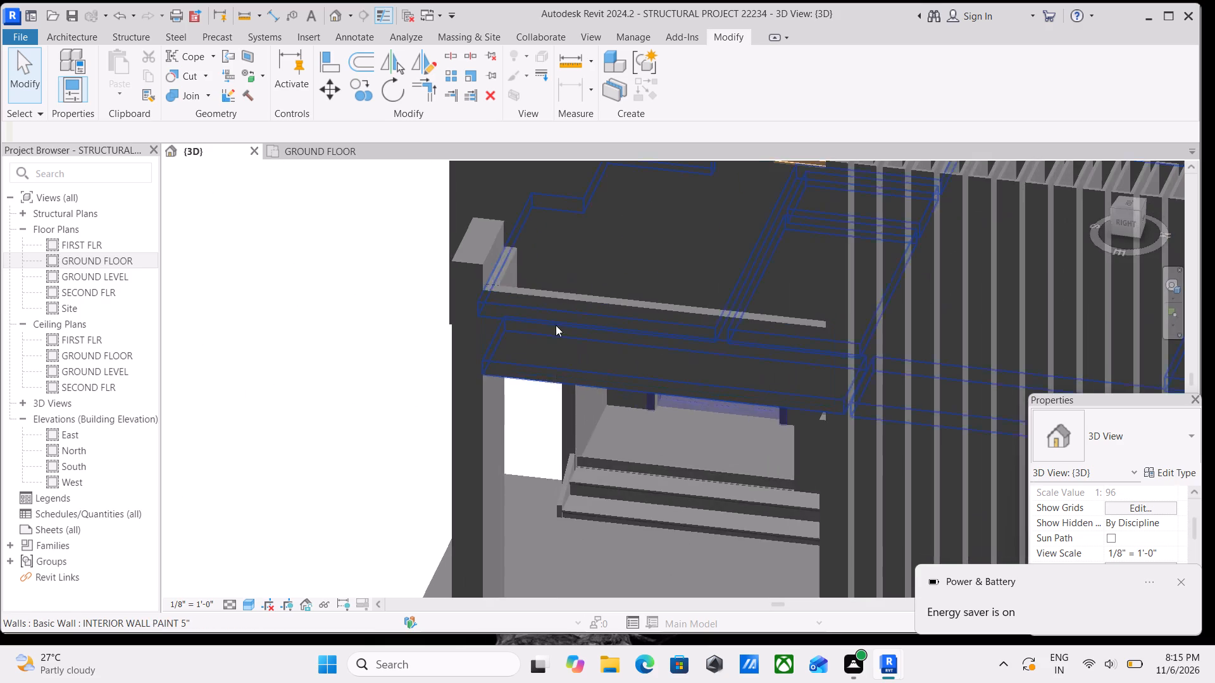
scroll(558, 294, "up", 4)
scroll(454, 244, "up", 3)
middle_click_drag(412, 321, 454, 330)
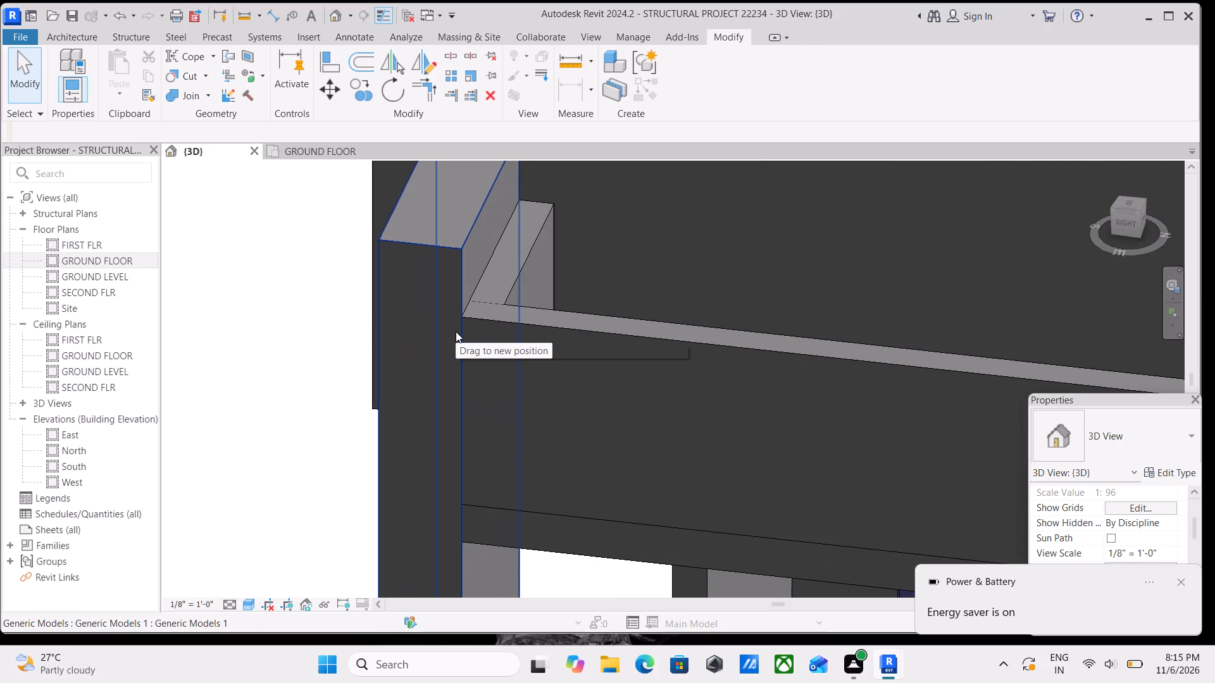
scroll(1108, 552, "down", 1)
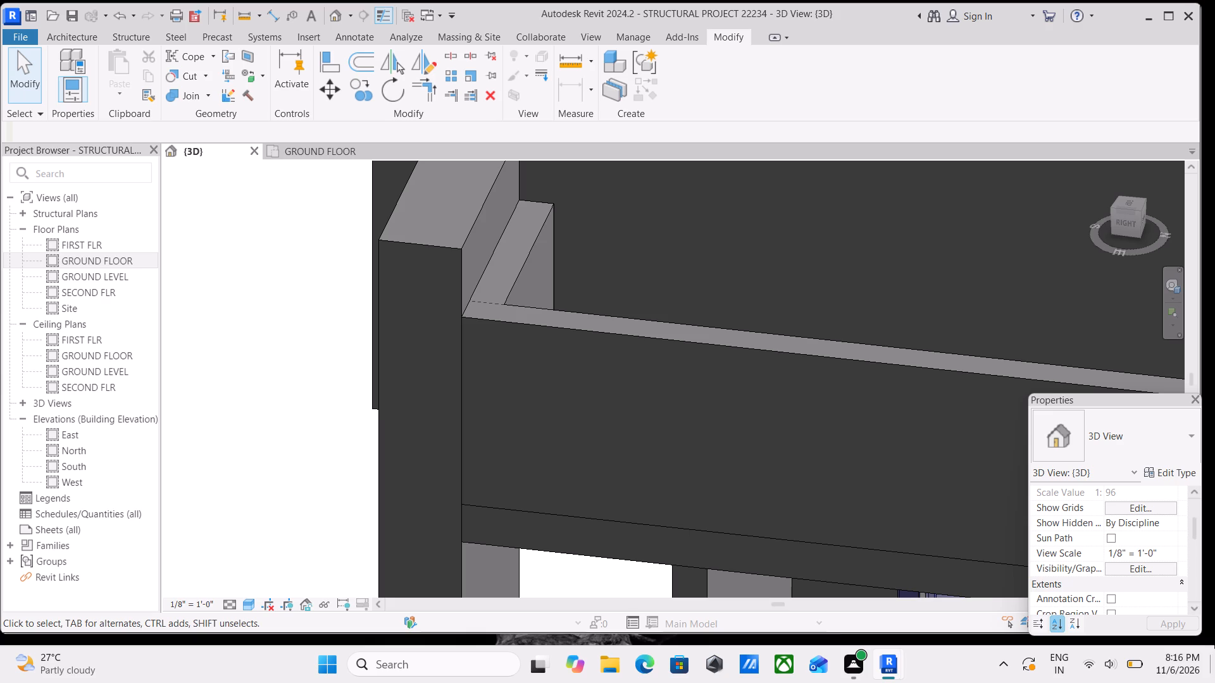
scroll(1214, 620, "up", 1)
scroll(887, 396, "down", 4)
scroll(585, 400, "down", 3)
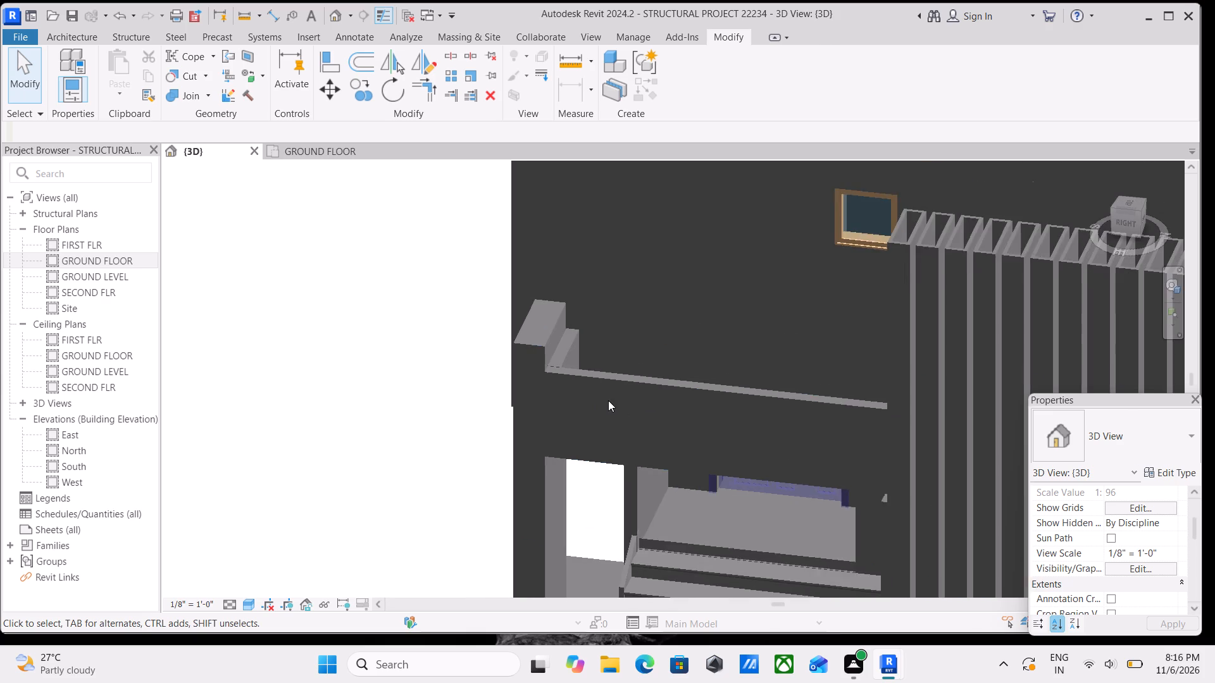
scroll(609, 400, "down", 3)
scroll(628, 465, "up", 2)
middle_click_drag(638, 484, 690, 434, "shift")
scroll(638, 484, "up", 1, "shift")
scroll(701, 440, "down", 1, "shift")
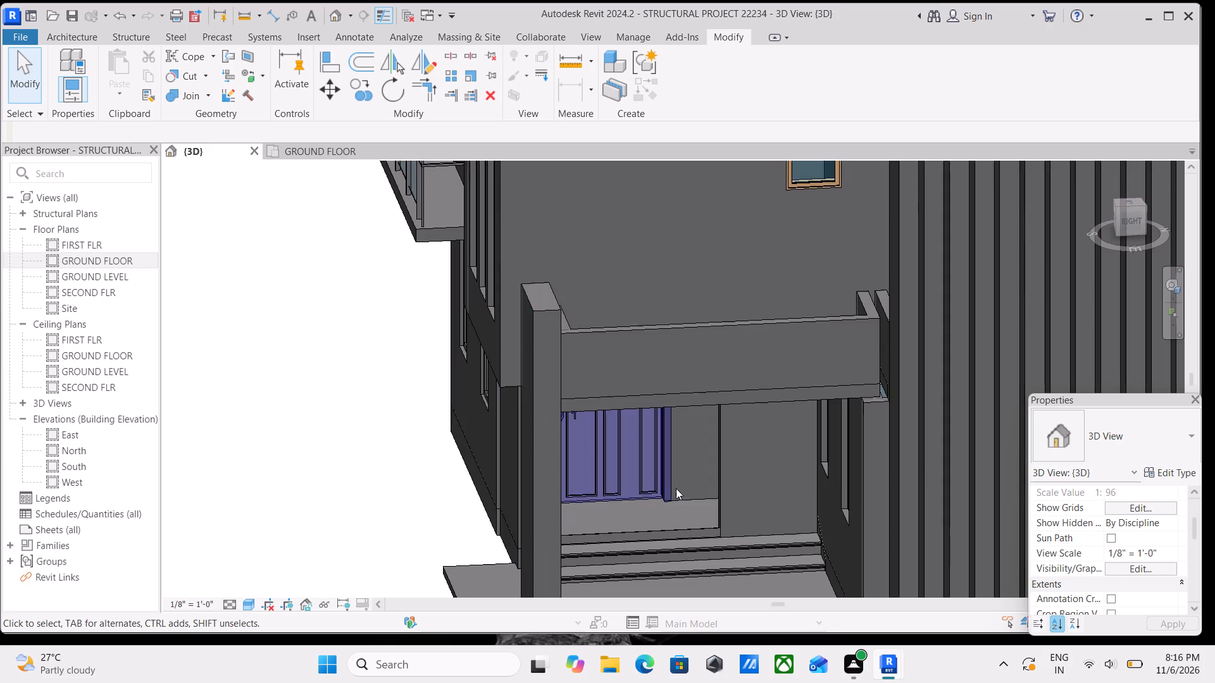
Examine the carport column and parapet in relation to the side wall, vertical fins and upper storey.
middle_click_drag(573, 484, 768, 457, "shift")
middle_click_drag(744, 464, 595, 428, "shift")
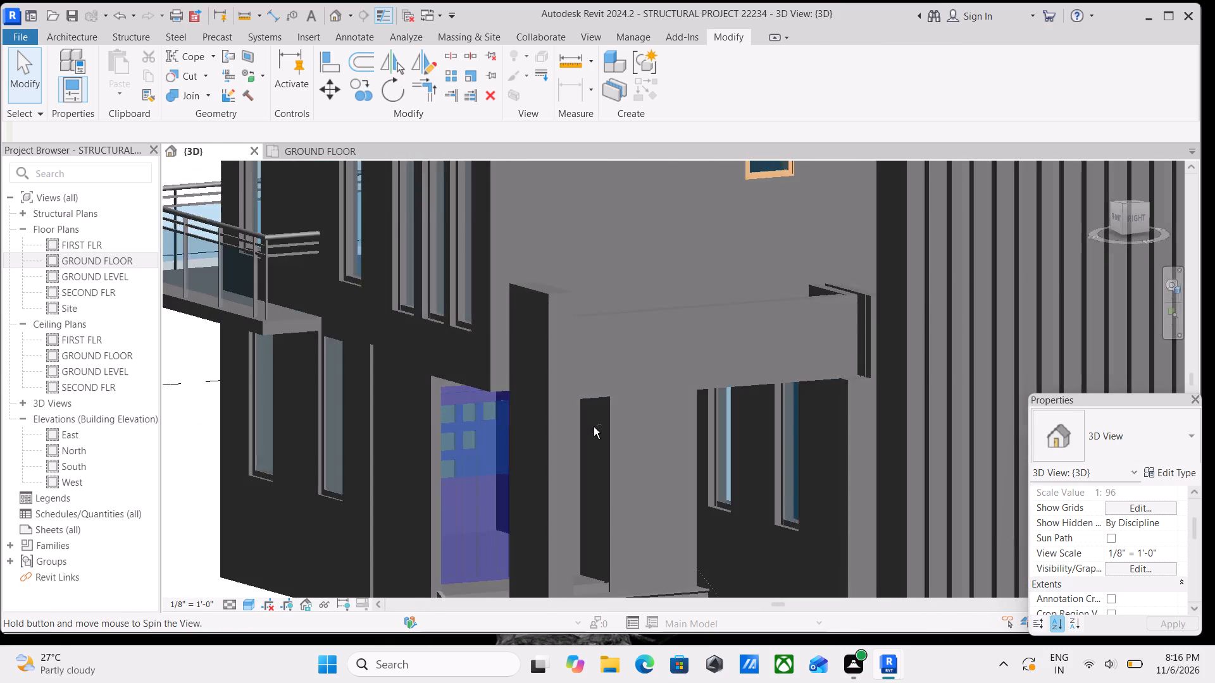
middle_click_drag(732, 524, 639, 486, "shift")
scroll(684, 551, "down", 2)
middle_click_drag(684, 550, 699, 557)
middle_click_drag(648, 520, 676, 537, "shift")
scroll(676, 535, "down", 1)
middle_click_drag(676, 535, 742, 601)
scroll(716, 539, "down", 3)
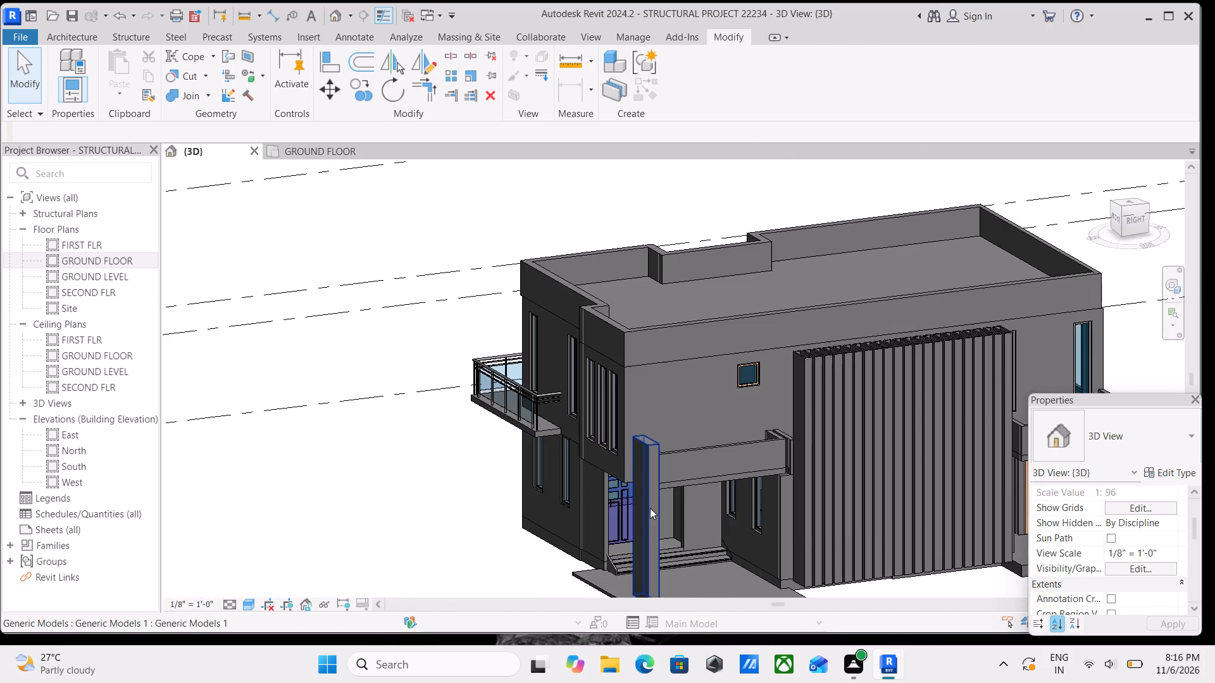
scroll(690, 500, "up", 3)
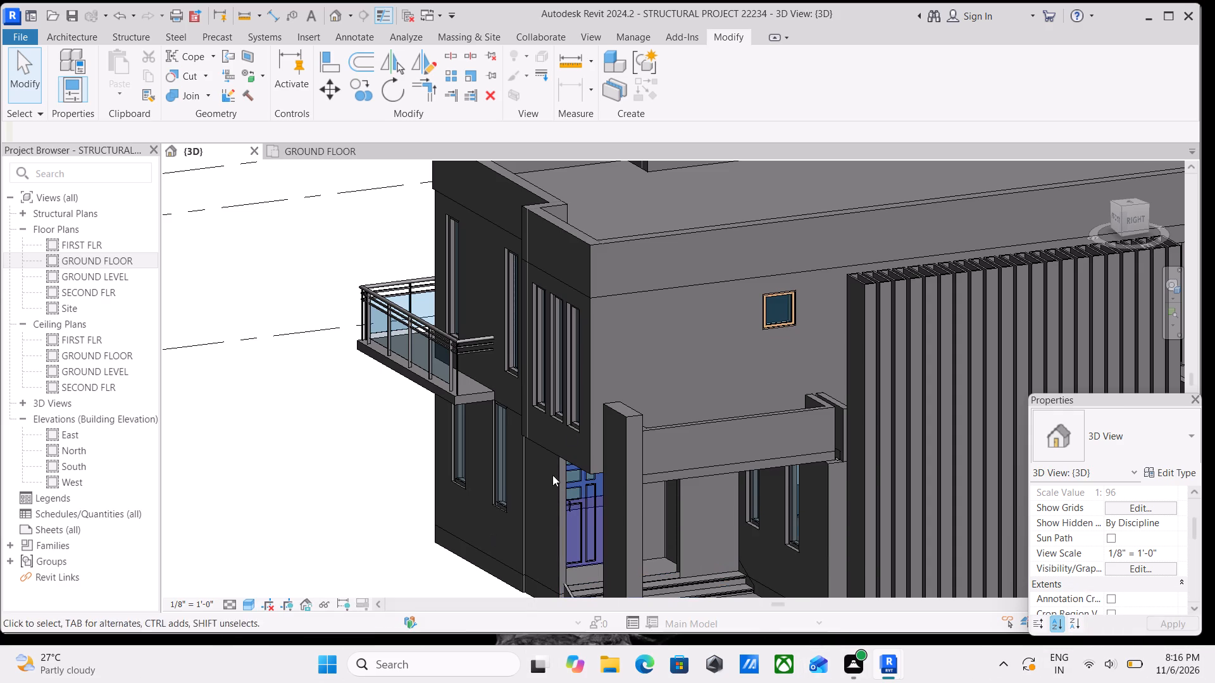
scroll(690, 416, "up", 4)
middle_click_drag(656, 448, 554, 410)
middle_click_drag(588, 455, 525, 432)
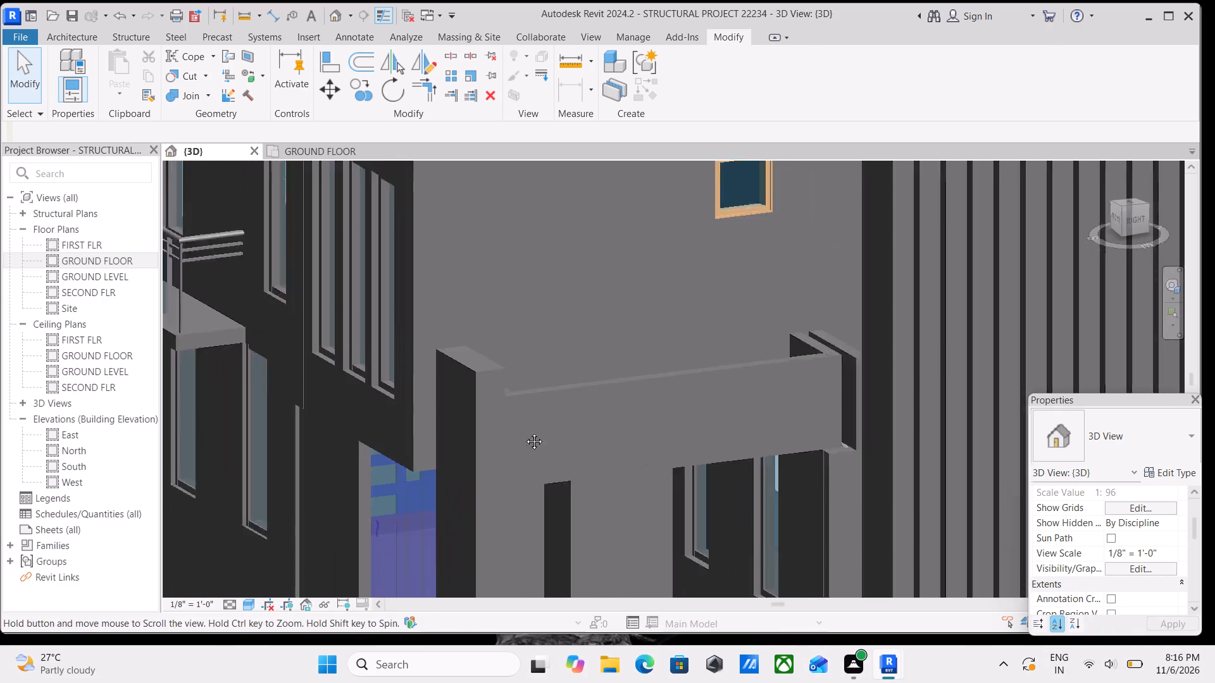
middle_click_drag(525, 432, 473, 415)
scroll(477, 428, "down", 1)
middle_click_drag(477, 428, 507, 448)
scroll(683, 367, "down", 1)
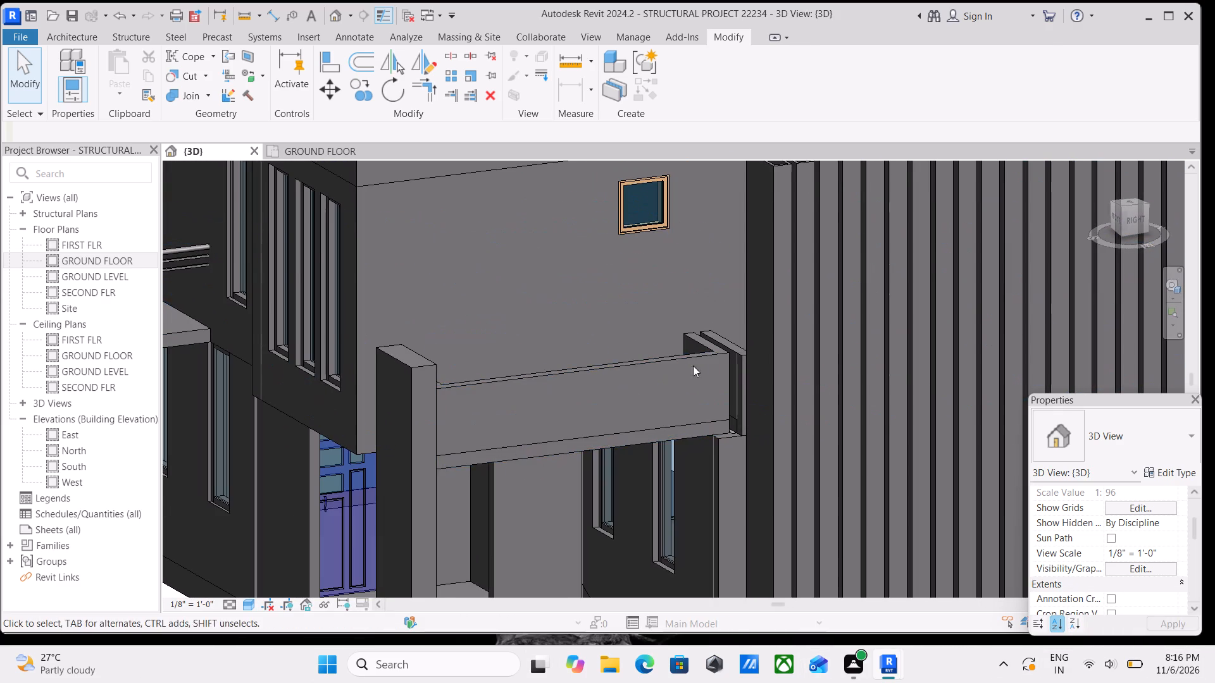
middle_click_drag(696, 367, 733, 397)
scroll(780, 386, "down", 2)
middle_click_drag(782, 386, 840, 443)
middle_click_drag(632, 372, 704, 417)
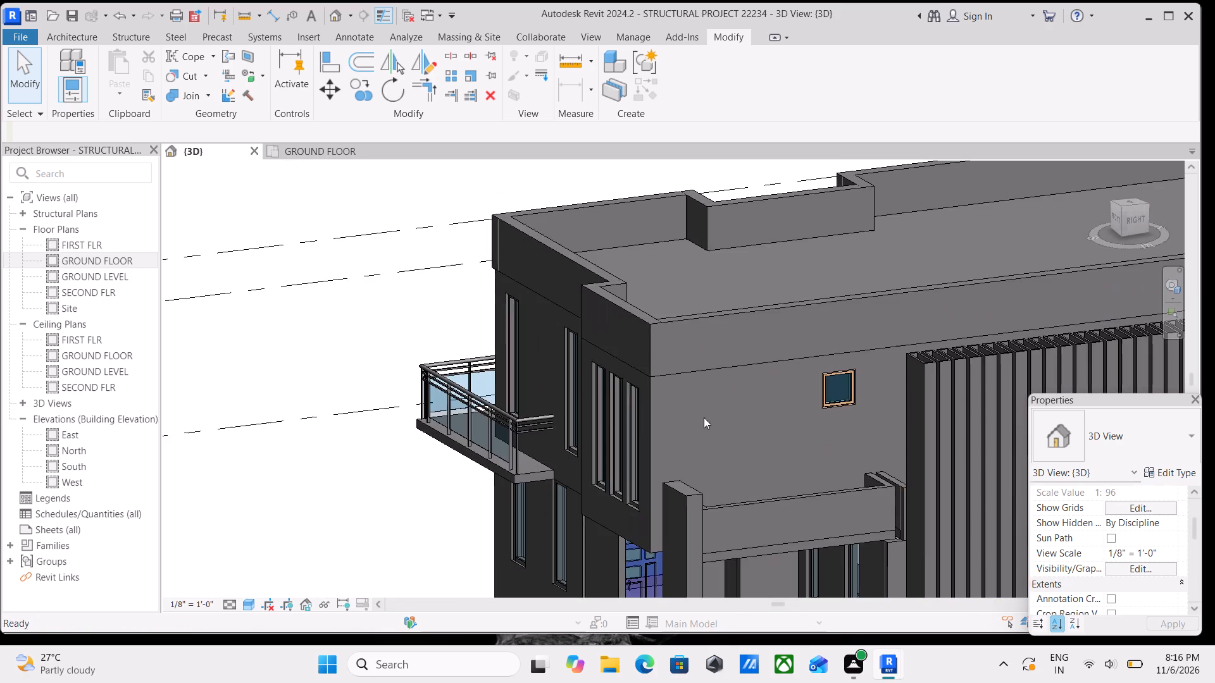
scroll(595, 440, "up", 2)
middle_click_drag(703, 443, 687, 436)
scroll(695, 452, "down", 2)
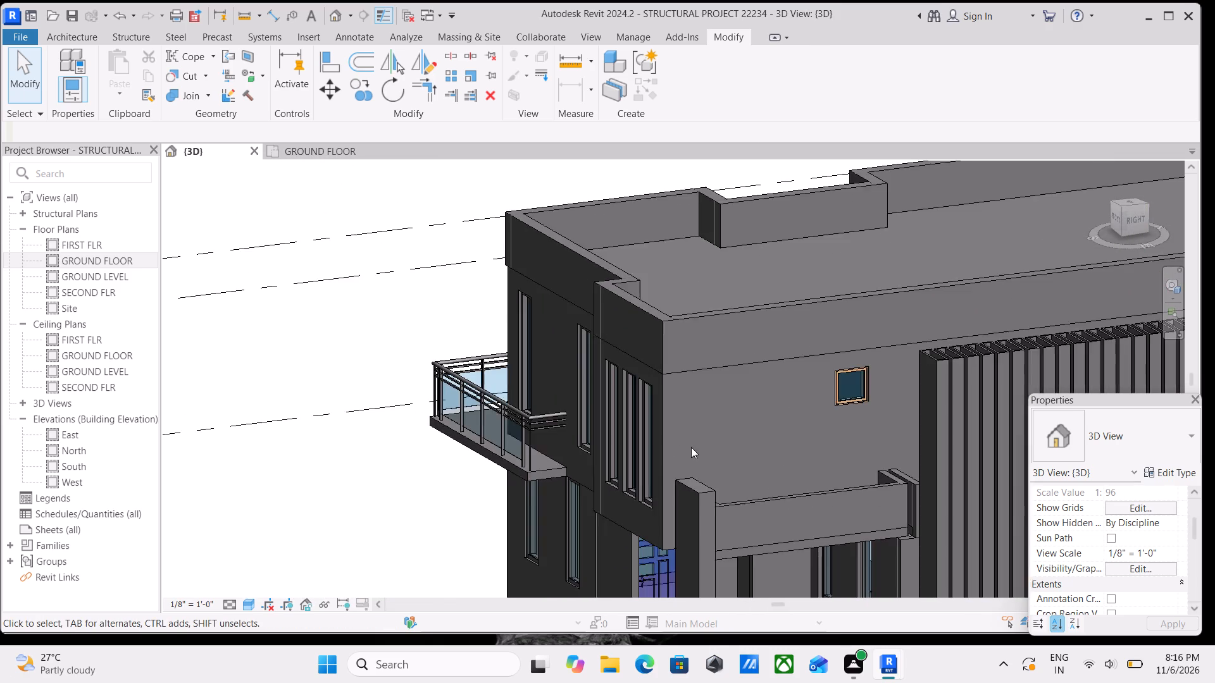
Examine the column's alignment with the front facade and the upper-floor corner.
middle_click_drag(691, 447, 832, 426, "shift")
middle_click_drag(692, 475, 756, 476)
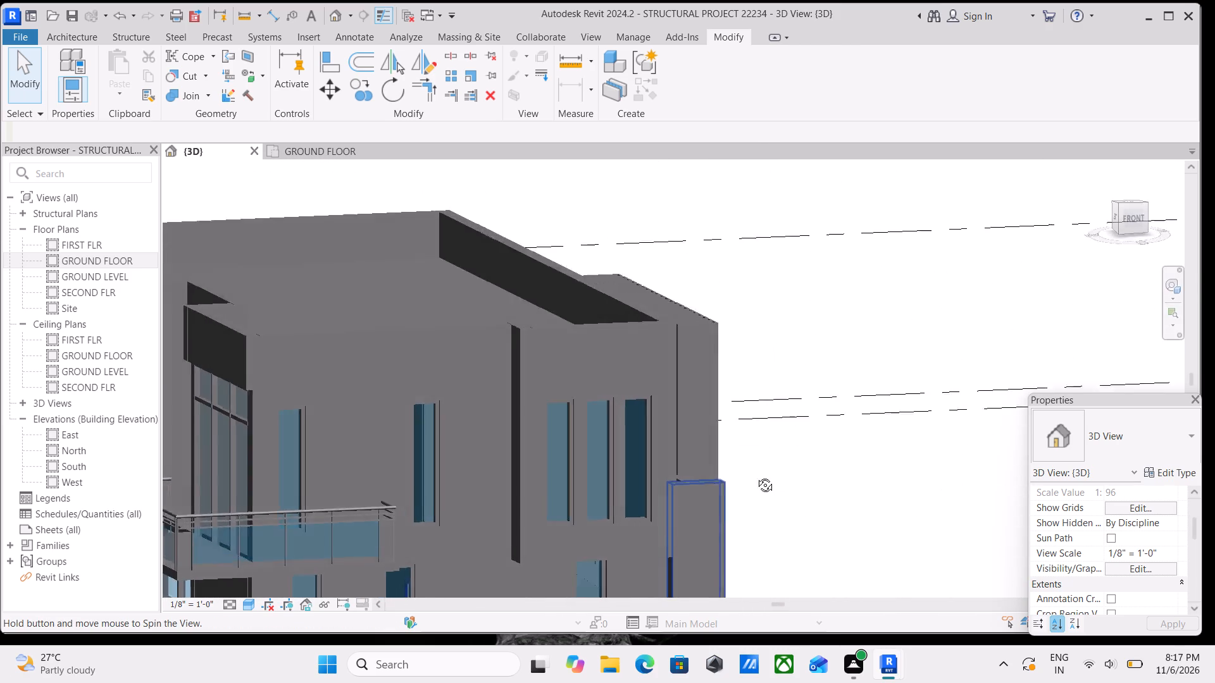
middle_click_drag(756, 476, 780, 511)
middle_click_drag(756, 501, 663, 464, "shift")
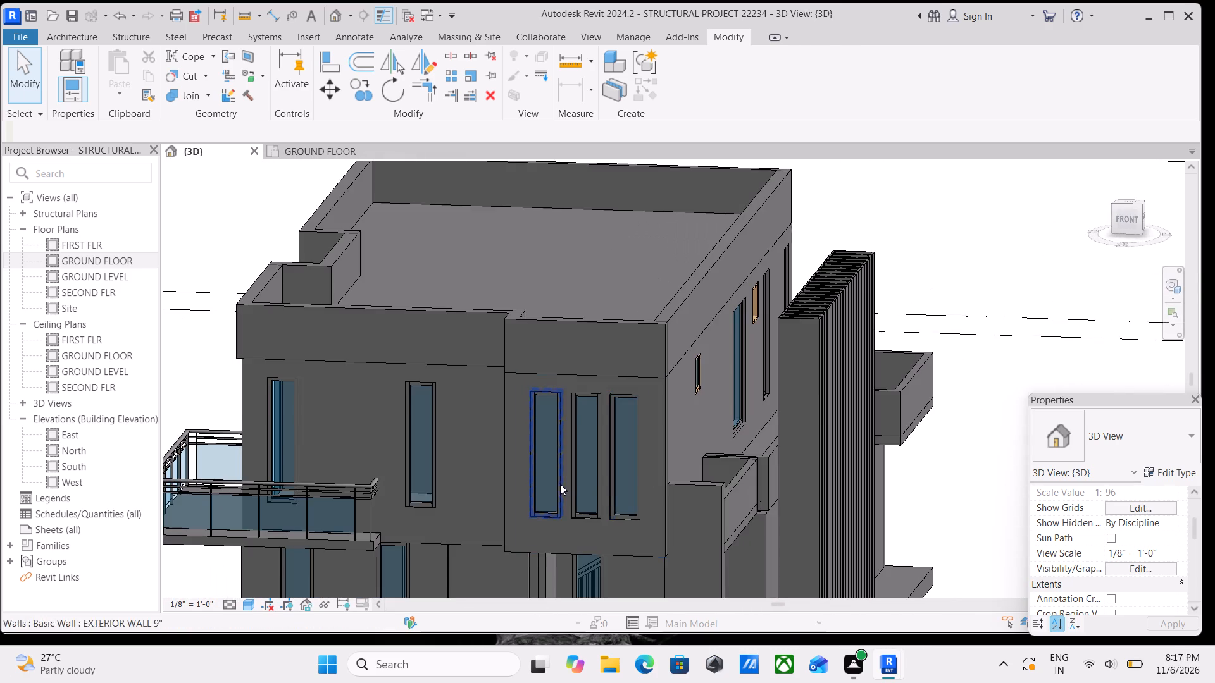
middle_click_drag(560, 484, 583, 456, "shift")
scroll(487, 415, "up", 2)
middle_click_drag(554, 445, 514, 371, "shift")
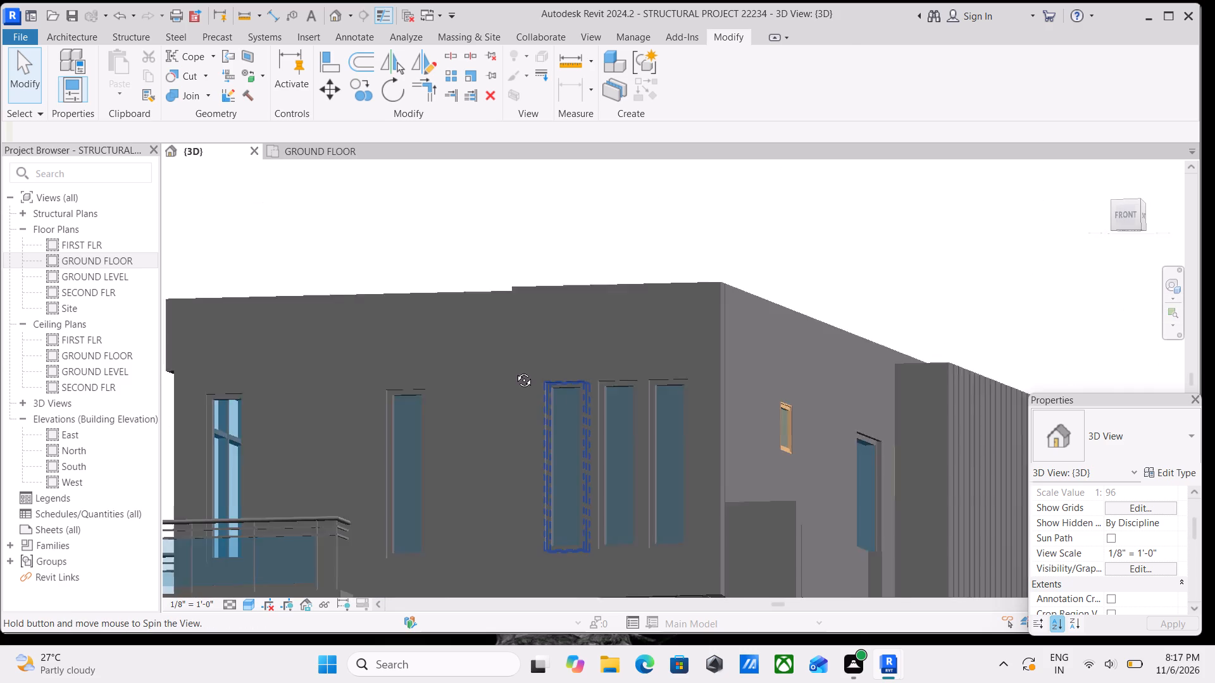
middle_click_drag(514, 371, 514, 373, "shift")
middle_click_drag(514, 380, 513, 387, "shift")
scroll(513, 397, "down", 2, "shift")
middle_click_drag(526, 426, 518, 366)
middle_click_drag(536, 423, 600, 496, "shift")
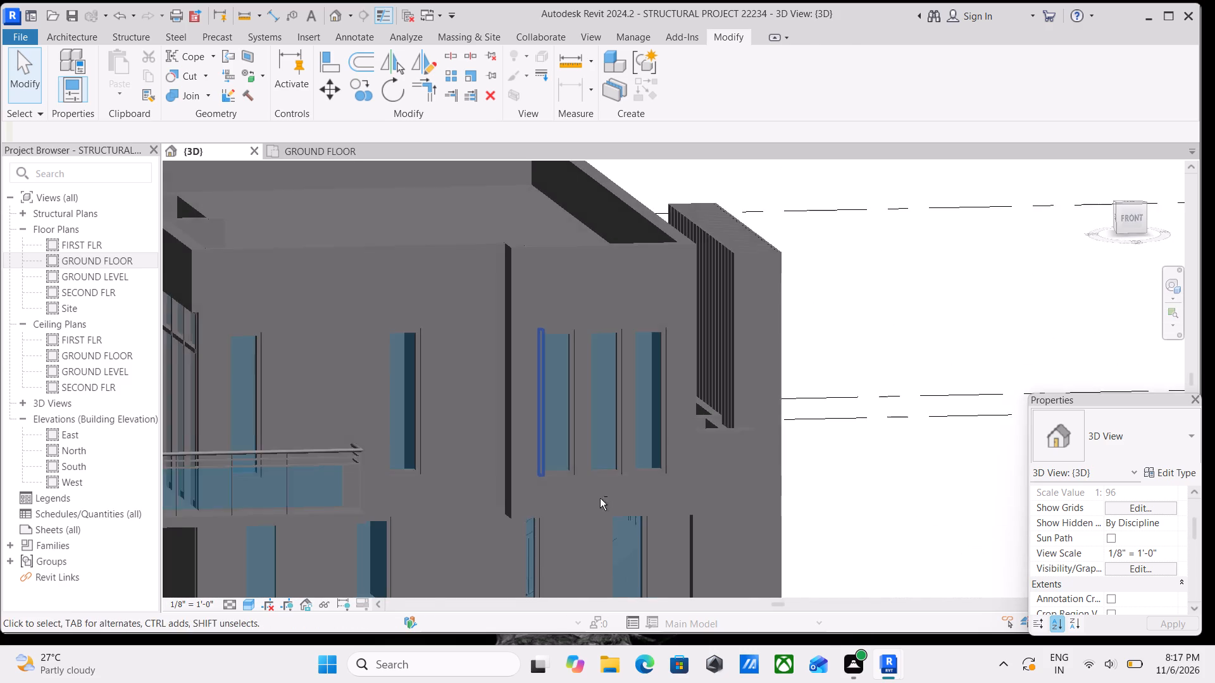
middle_click_drag(568, 454, 551, 469)
middle_click_drag(595, 483, 464, 421)
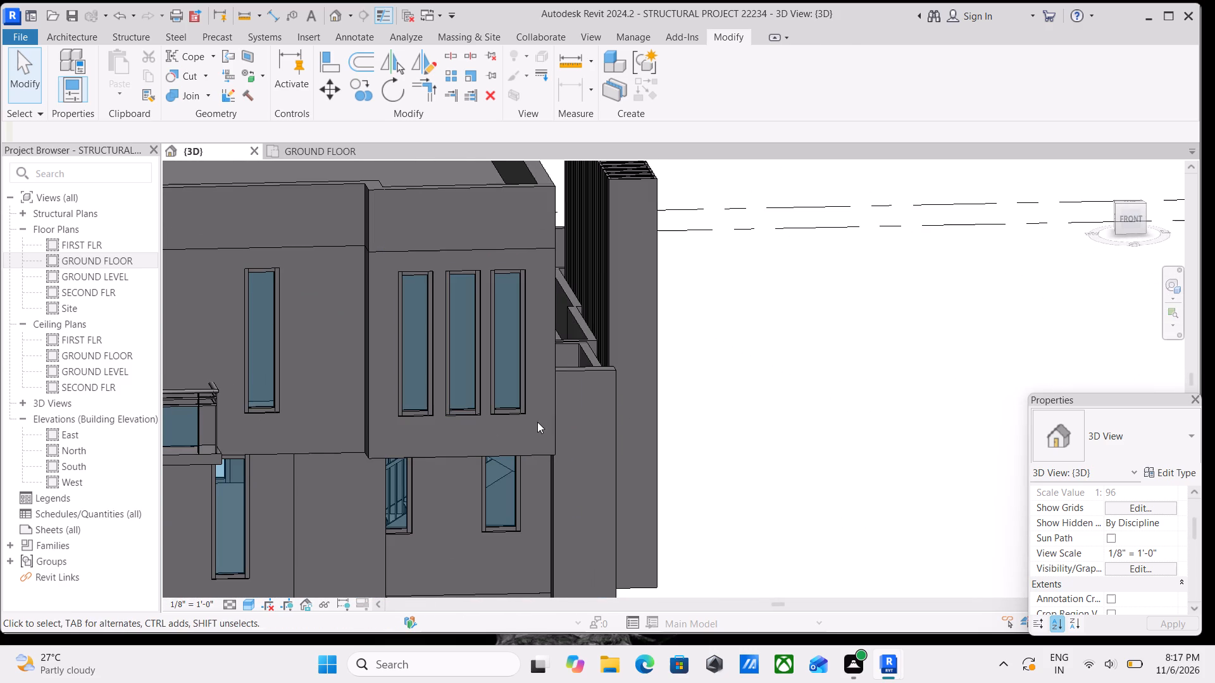
scroll(573, 463, "up", 2)
middle_click_drag(601, 463, 481, 470, "shift")
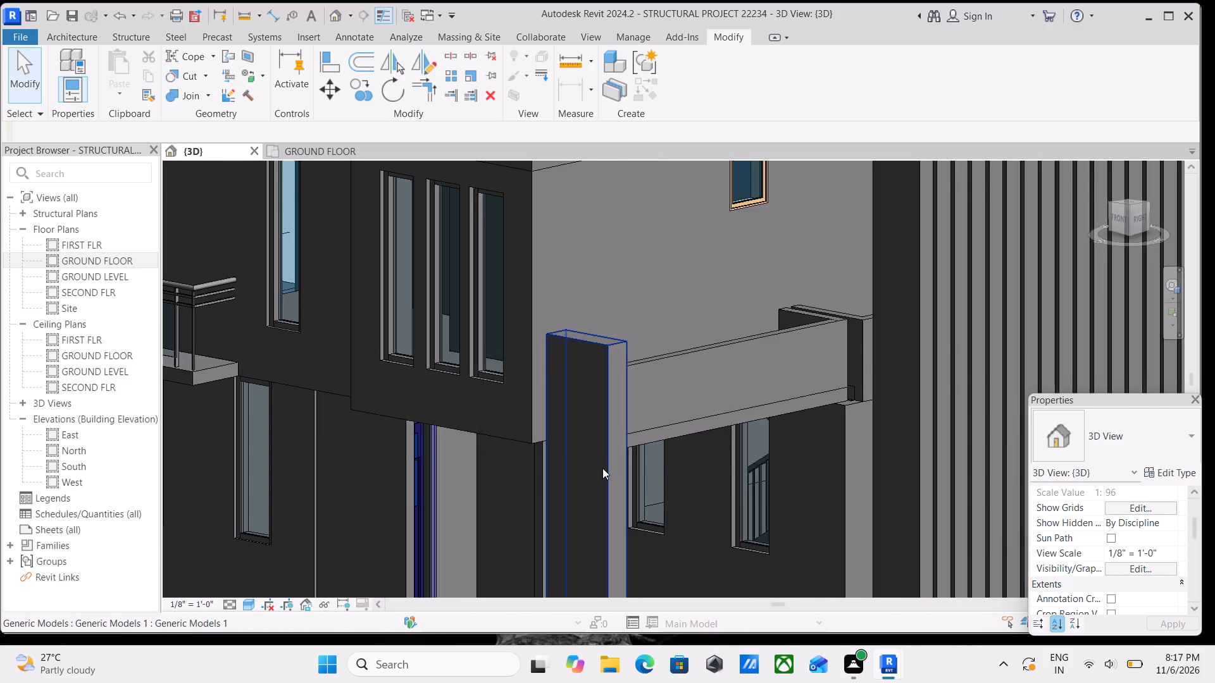
scroll(601, 446, "down", 3)
middle_click_drag(601, 446, 654, 472)
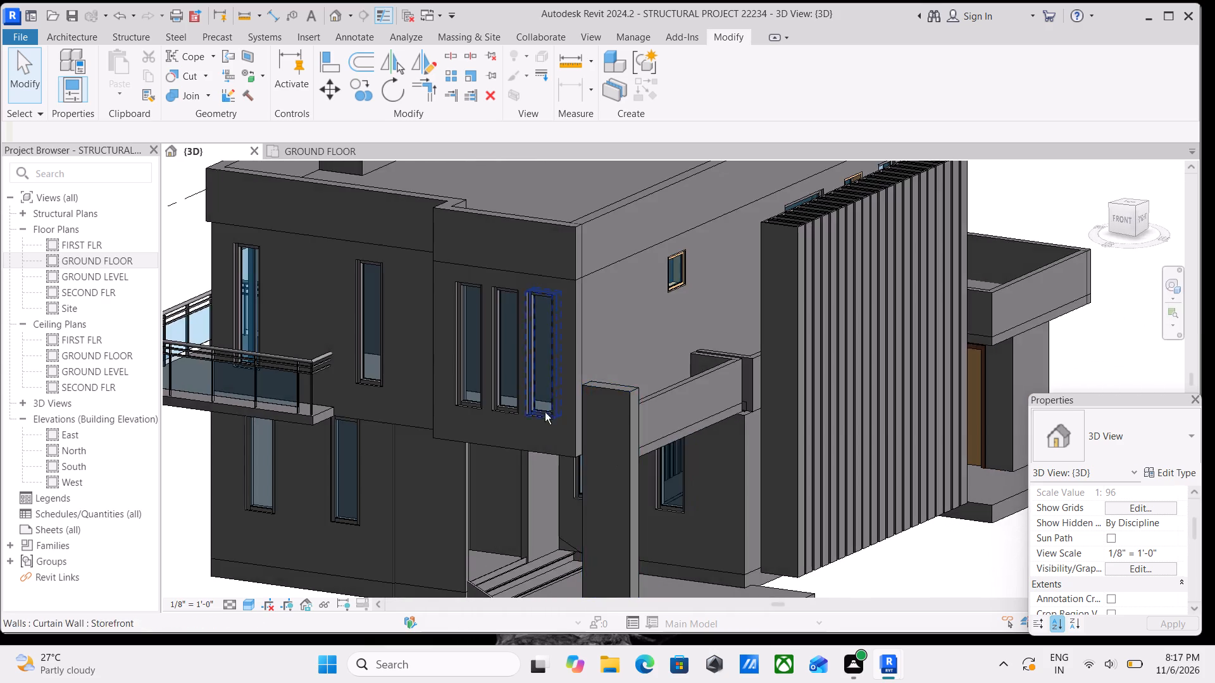
middle_click_drag(576, 428, 633, 438, "shift")
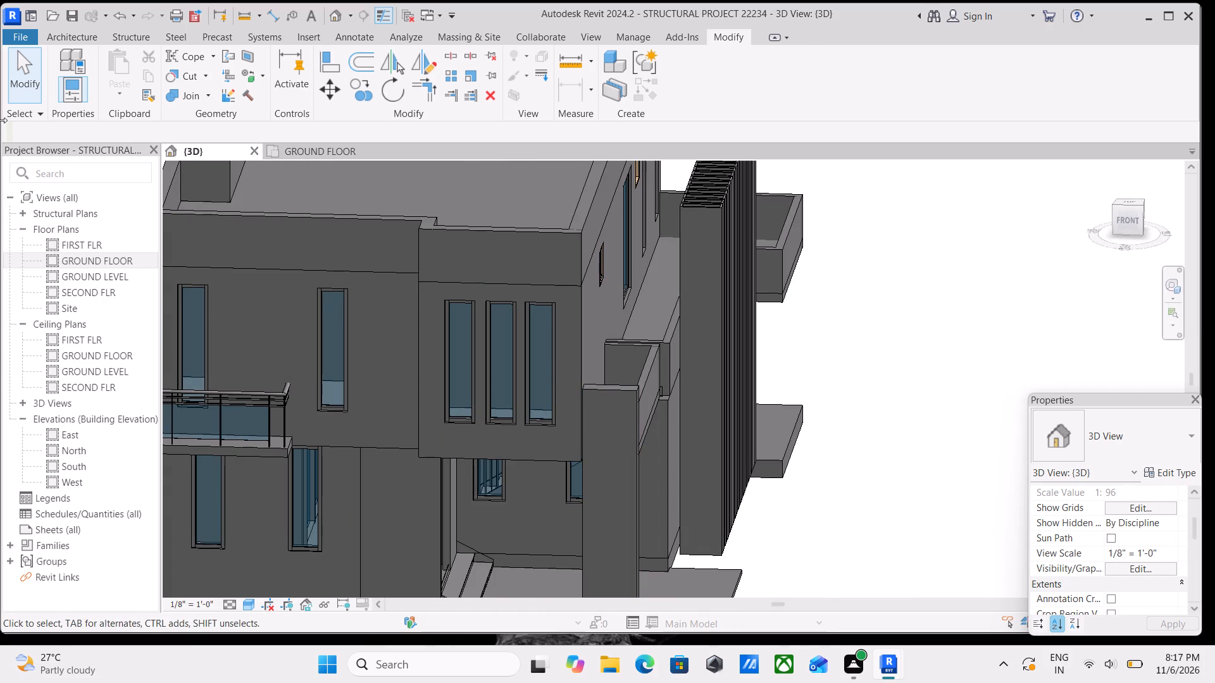
Start a new in-place component in the Generic Models category, accepting the default name.
left_click(83, 35)
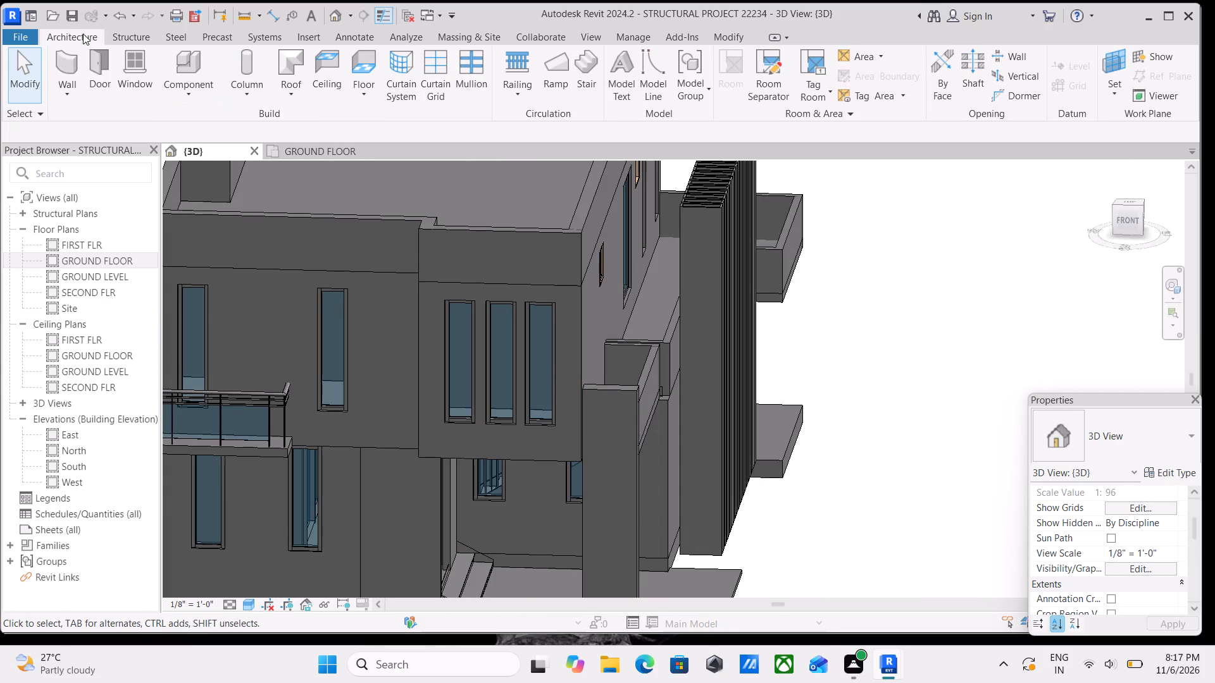
left_click(182, 97)
left_click(196, 161)
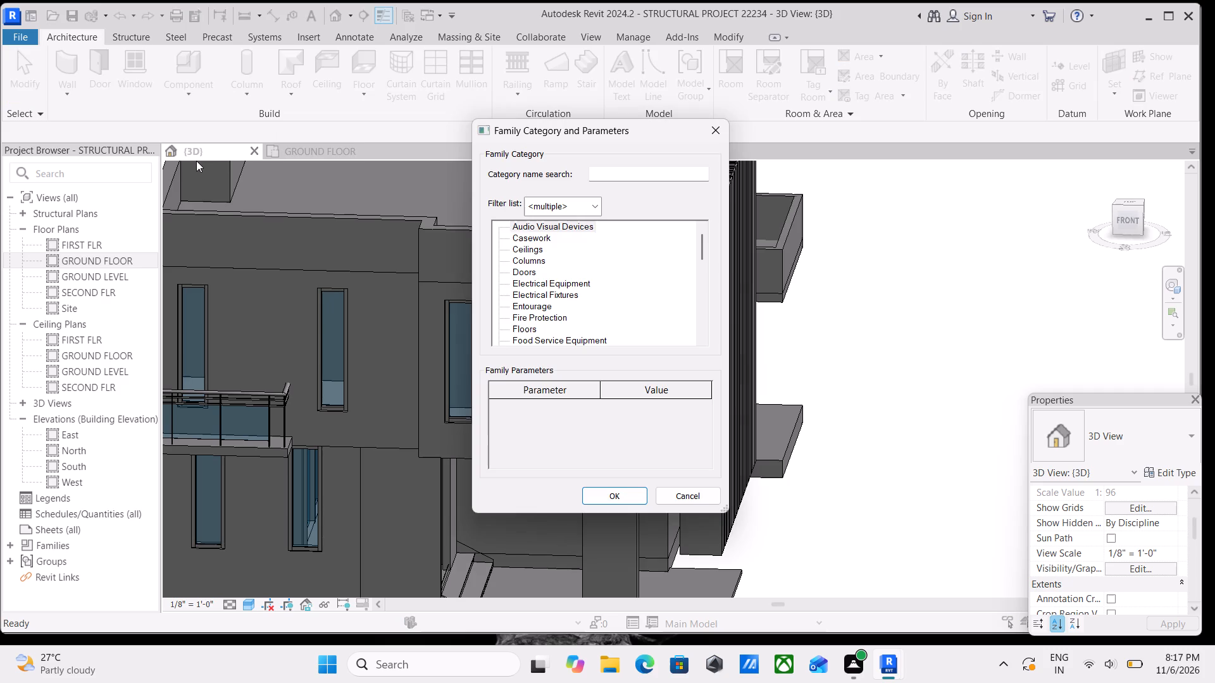
scroll(671, 288, "down", 5)
scroll(546, 297, "down", 1)
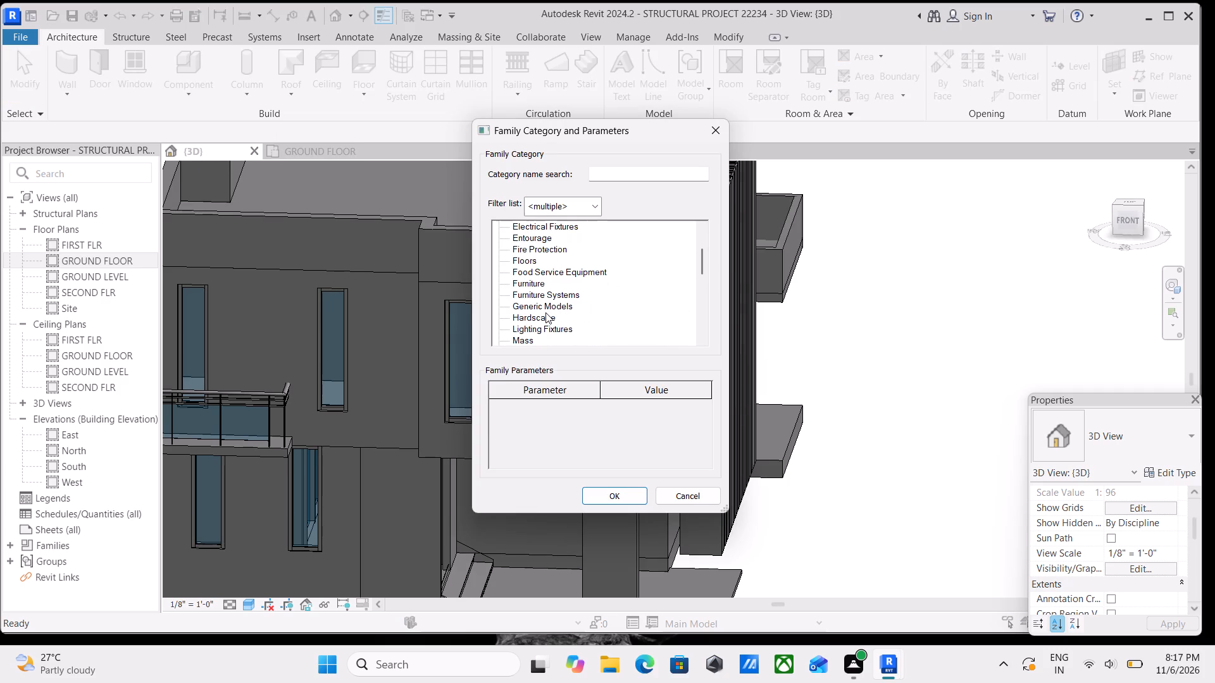
left_click(535, 304)
left_click(592, 495)
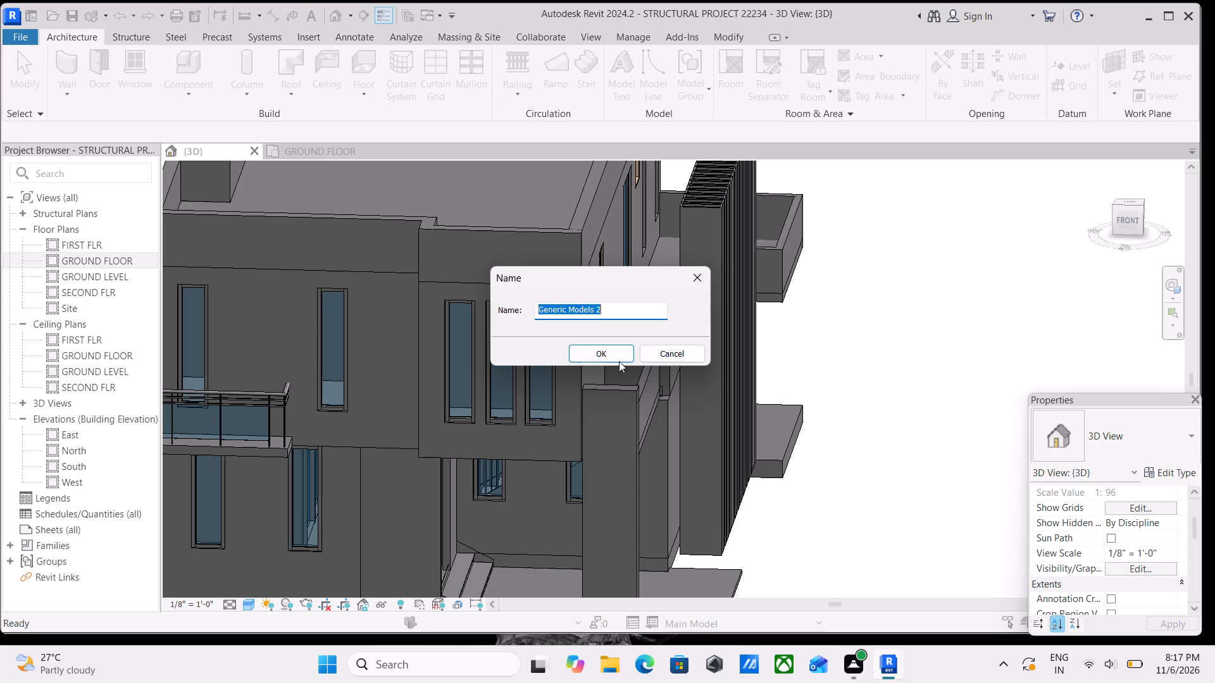
left_click(608, 348)
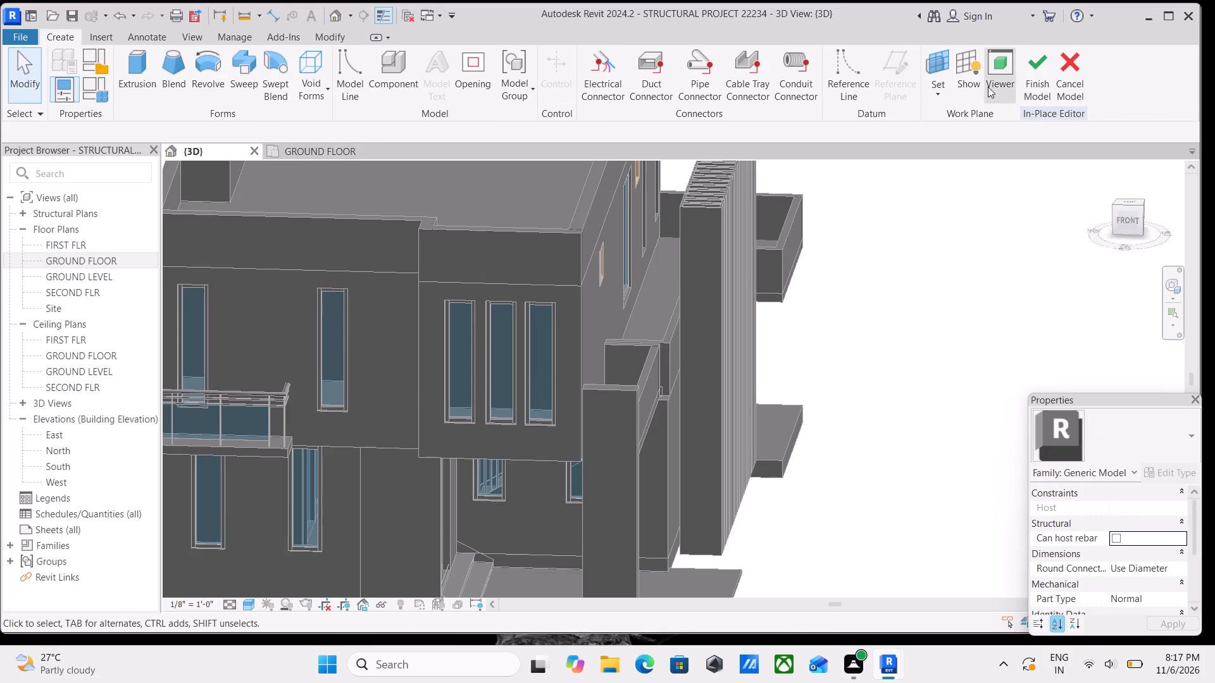
Set the work plane to the front face of the projecting upper-floor wall with the three narrow windows.
left_click(934, 90)
left_click(954, 159)
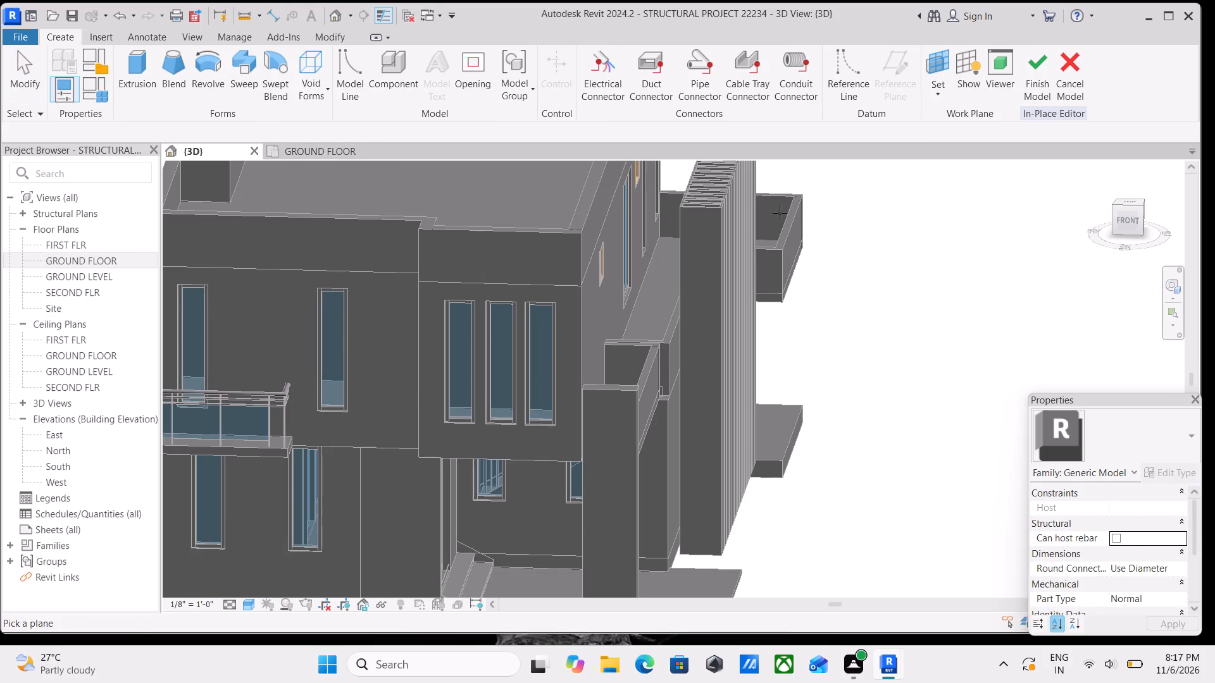
scroll(427, 290, "up", 5)
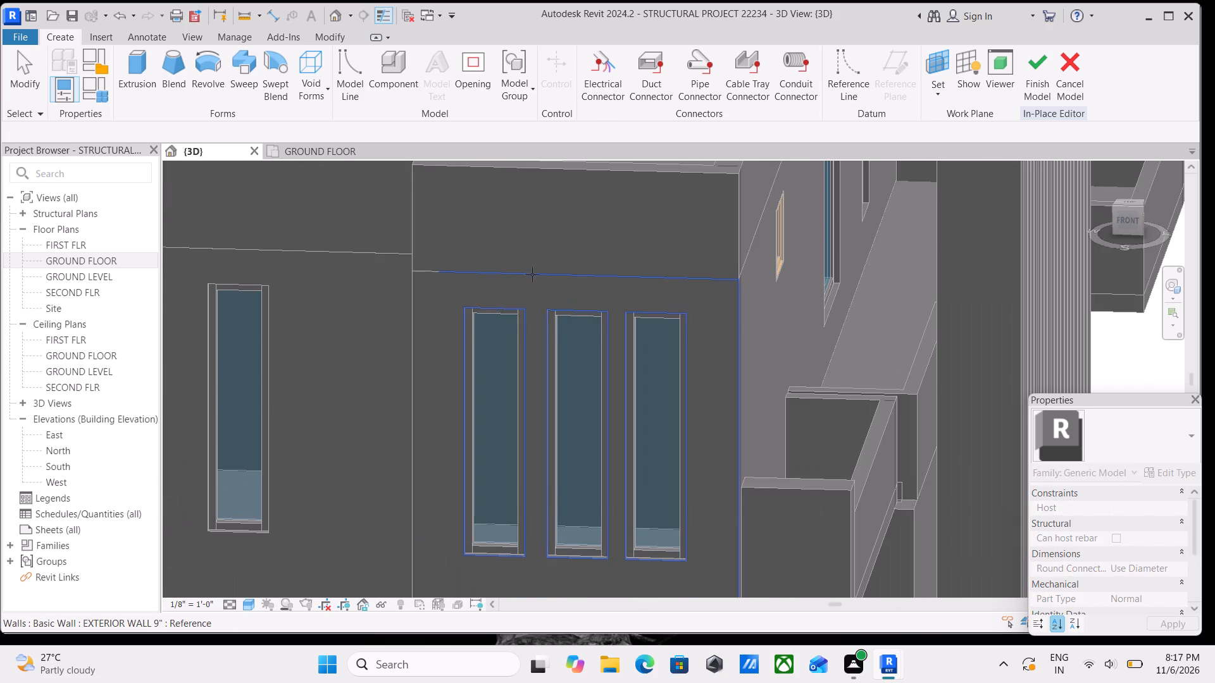
scroll(539, 280, "down", 1)
middle_click_drag(539, 280, 542, 222)
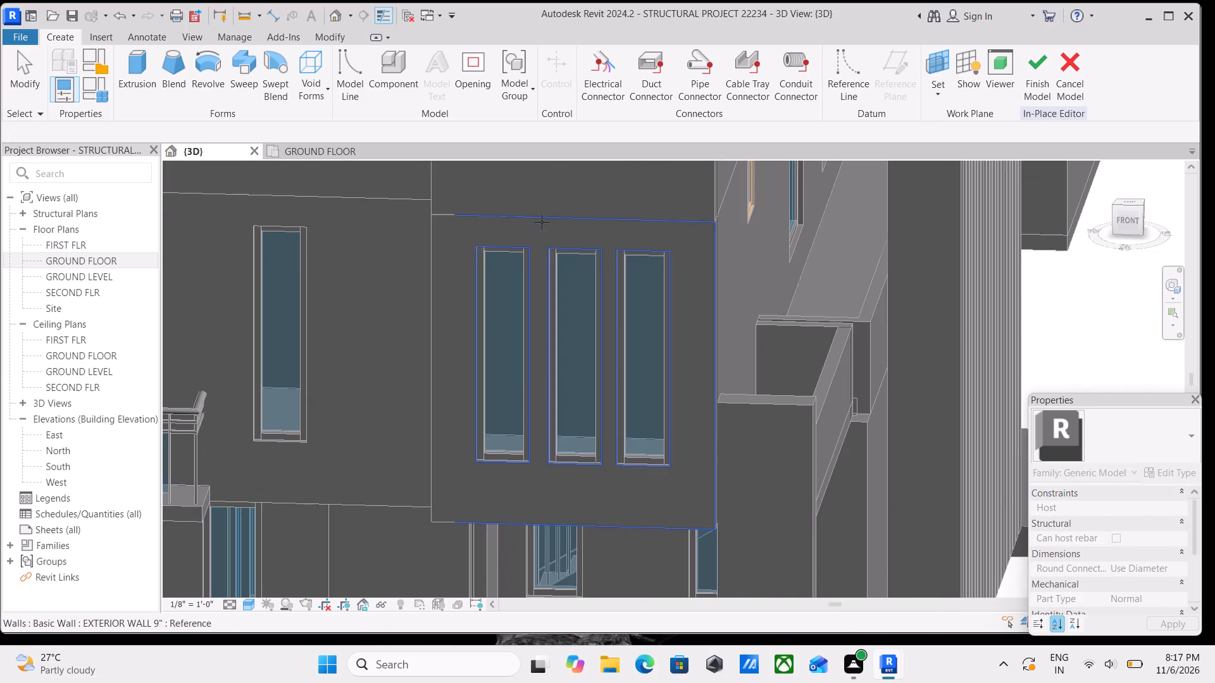
left_click(547, 221)
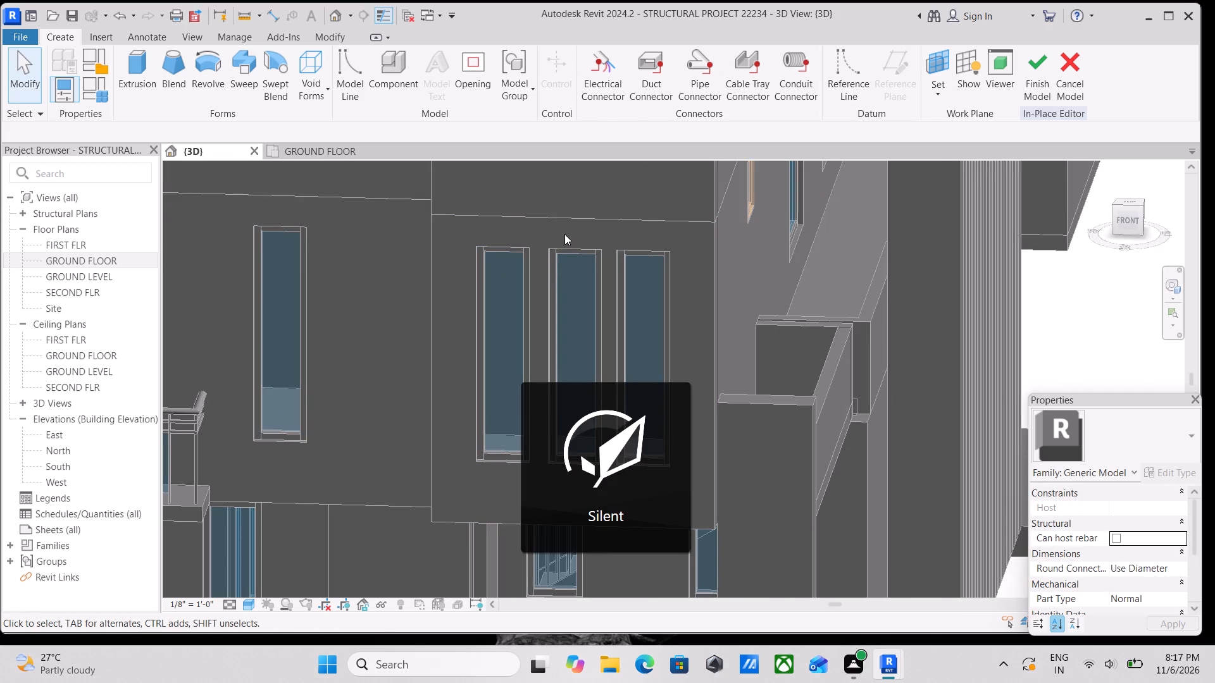
scroll(561, 232, "up", 2)
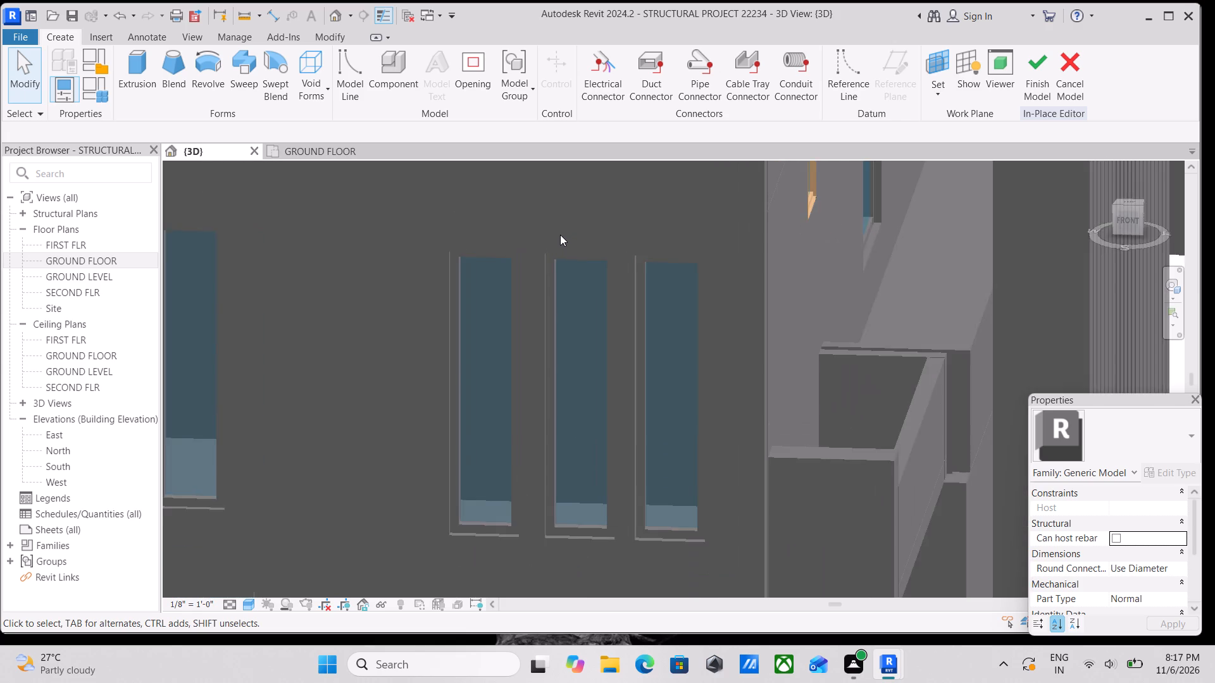
middle_click_drag(560, 234, 585, 304)
scroll(564, 279, "down", 1)
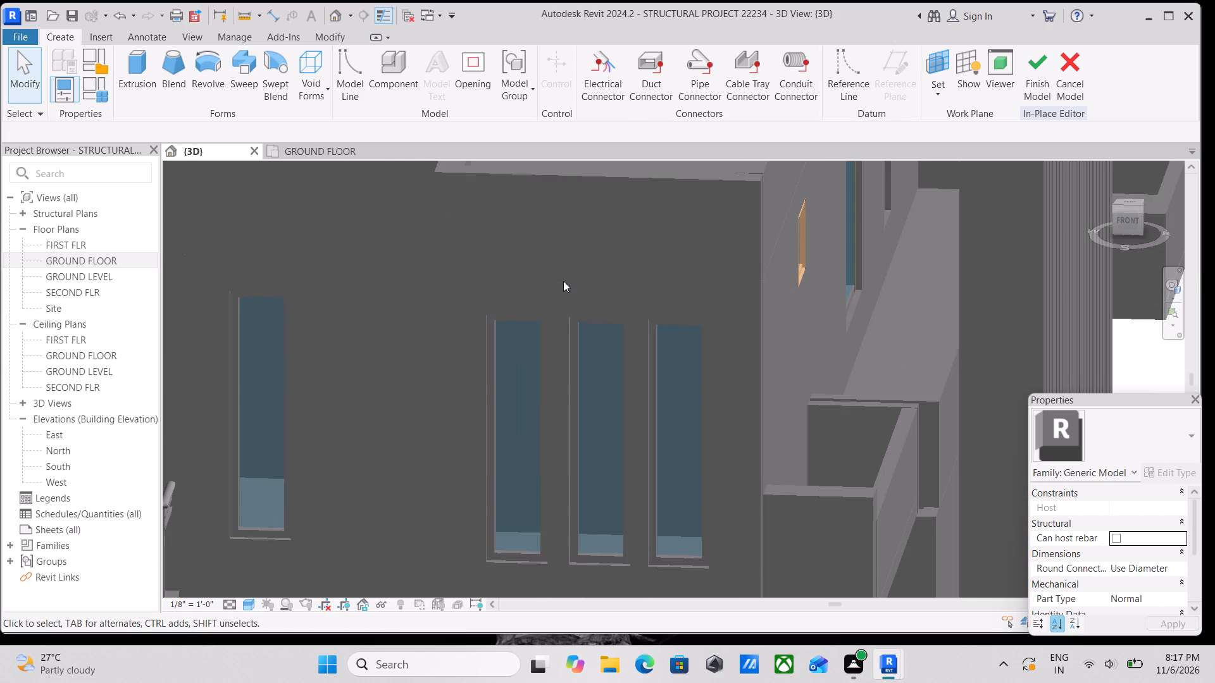
left_click_drag(512, 286, 468, 290)
scroll(511, 298, "up", 2)
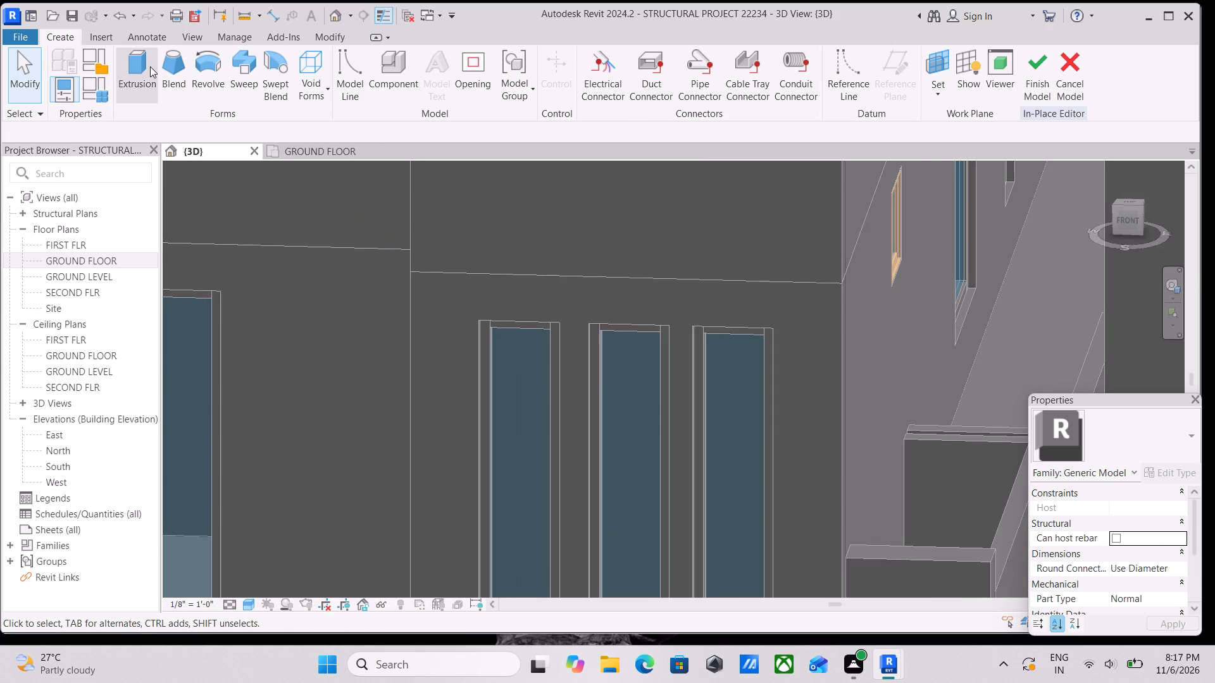
Begin an extrusion and sketch a 10'-0" high rectangle along the outer edges of the projecting upper-floor wall face.
left_click(139, 66)
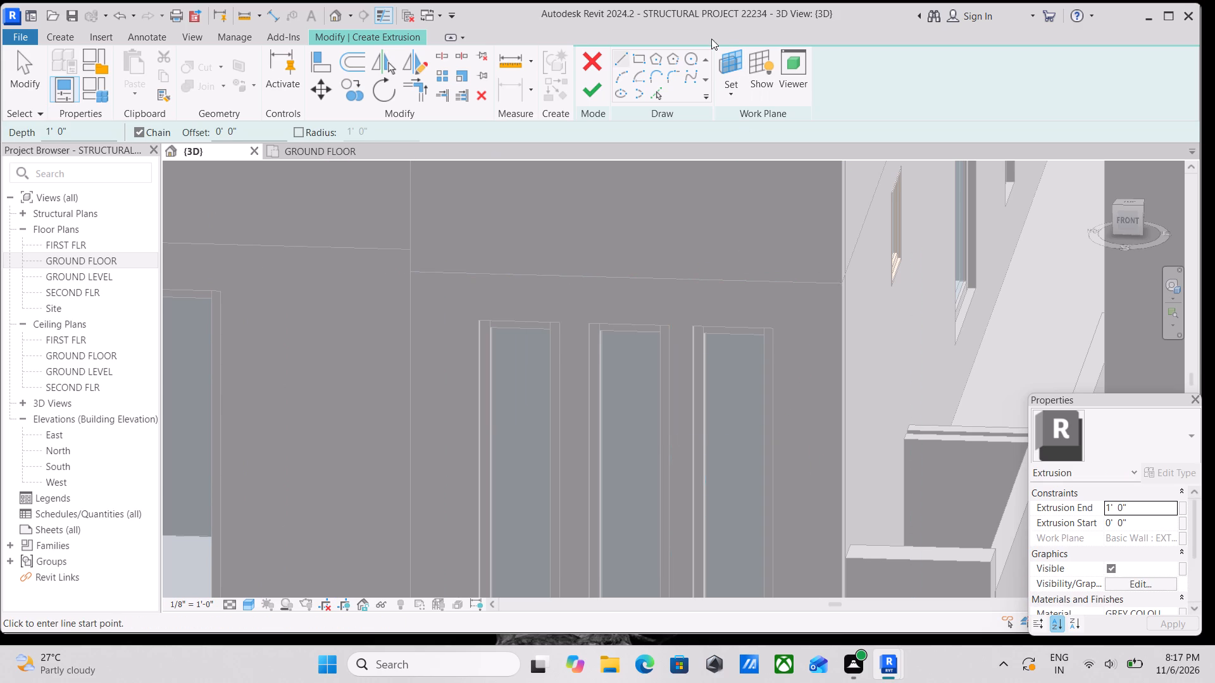
left_click(642, 52)
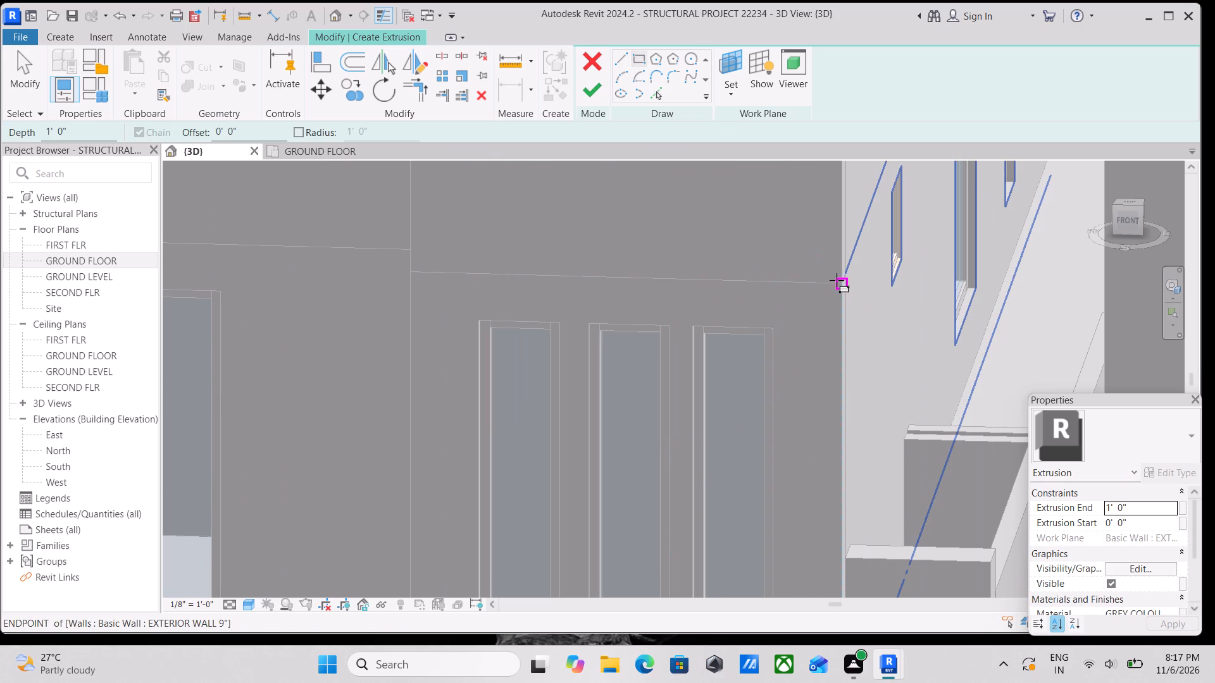
left_click(837, 280)
middle_click_drag(753, 376, 825, 216)
scroll(694, 348, "down", 1)
middle_click_drag(694, 348, 759, 222)
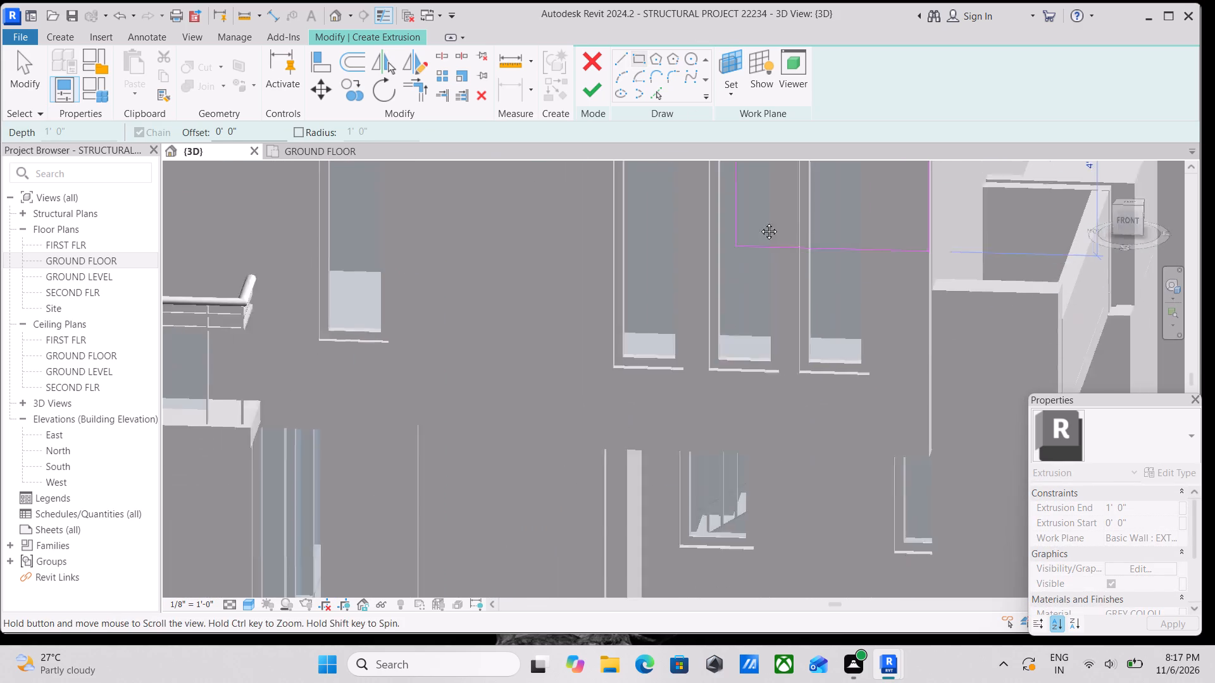
middle_click_drag(759, 222, 764, 214)
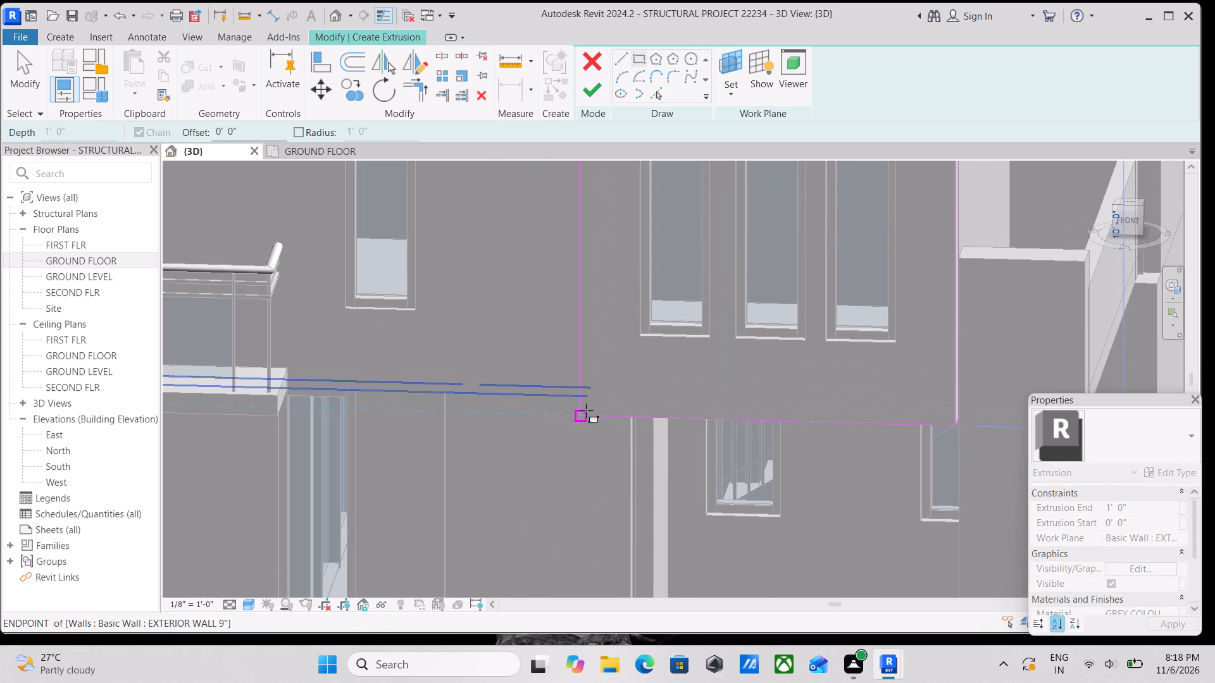
left_click(585, 410)
Sketch a 1'-8" by 7'-0" rectangle around the leftmost of the three windows, inside the wall outline.
middle_click_drag(632, 311, 625, 448)
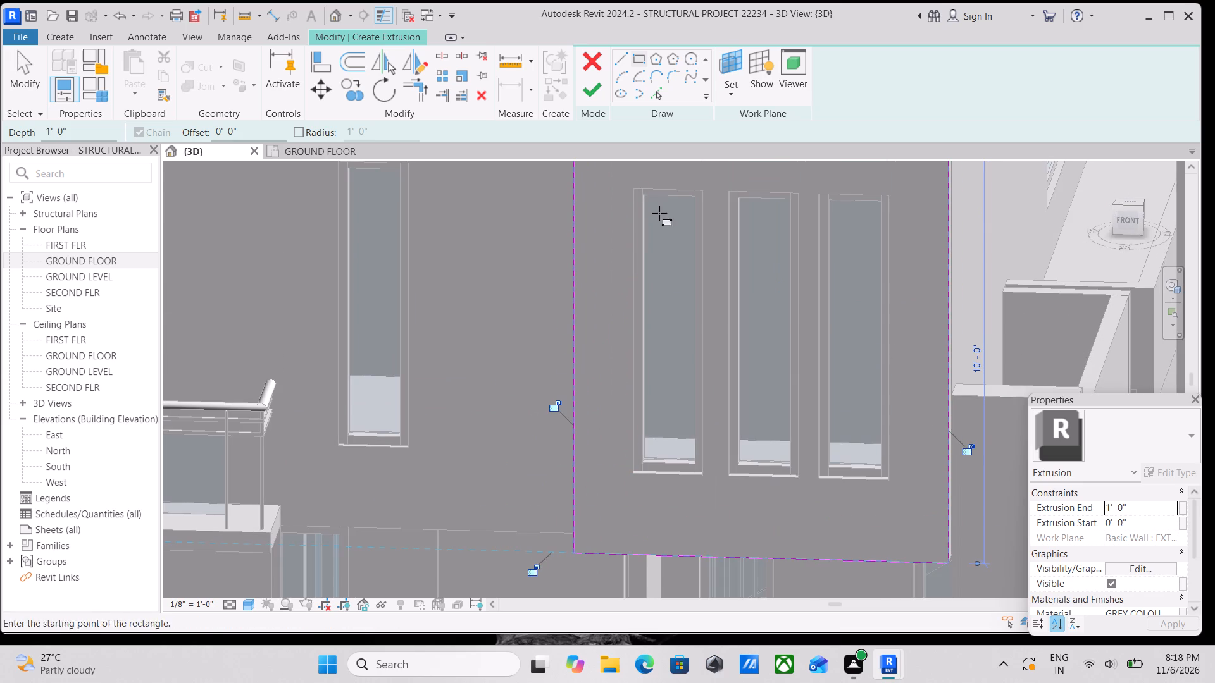
left_click(630, 192)
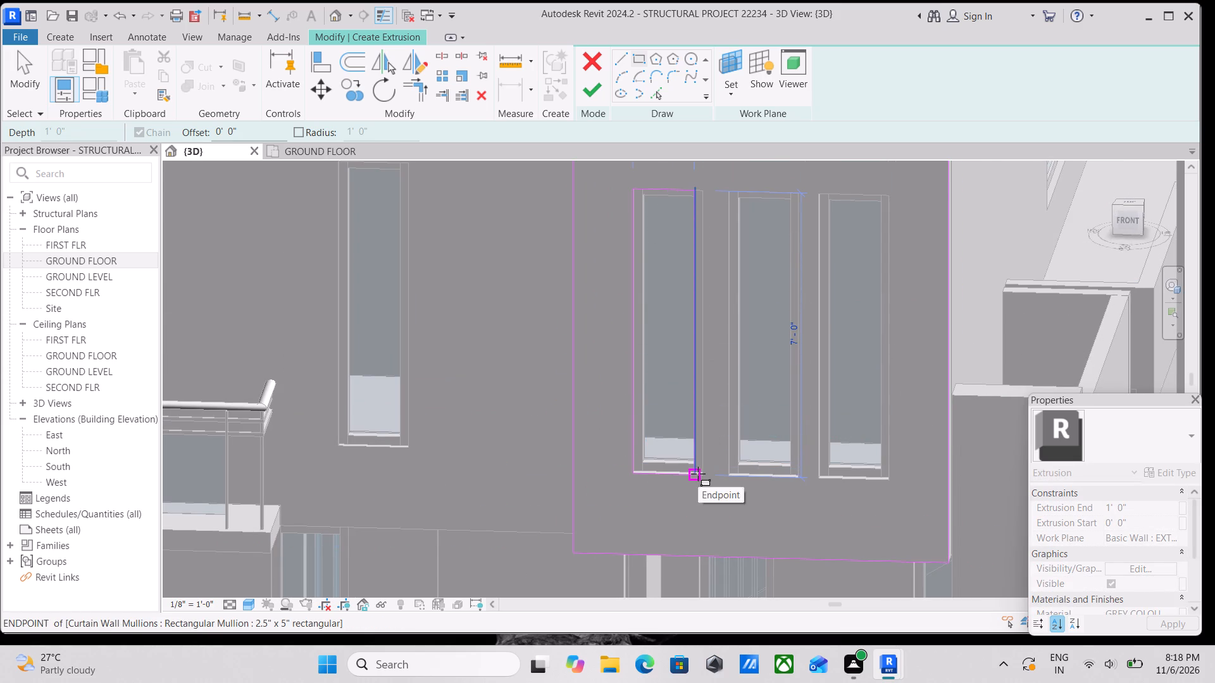
scroll(701, 463, "up", 3)
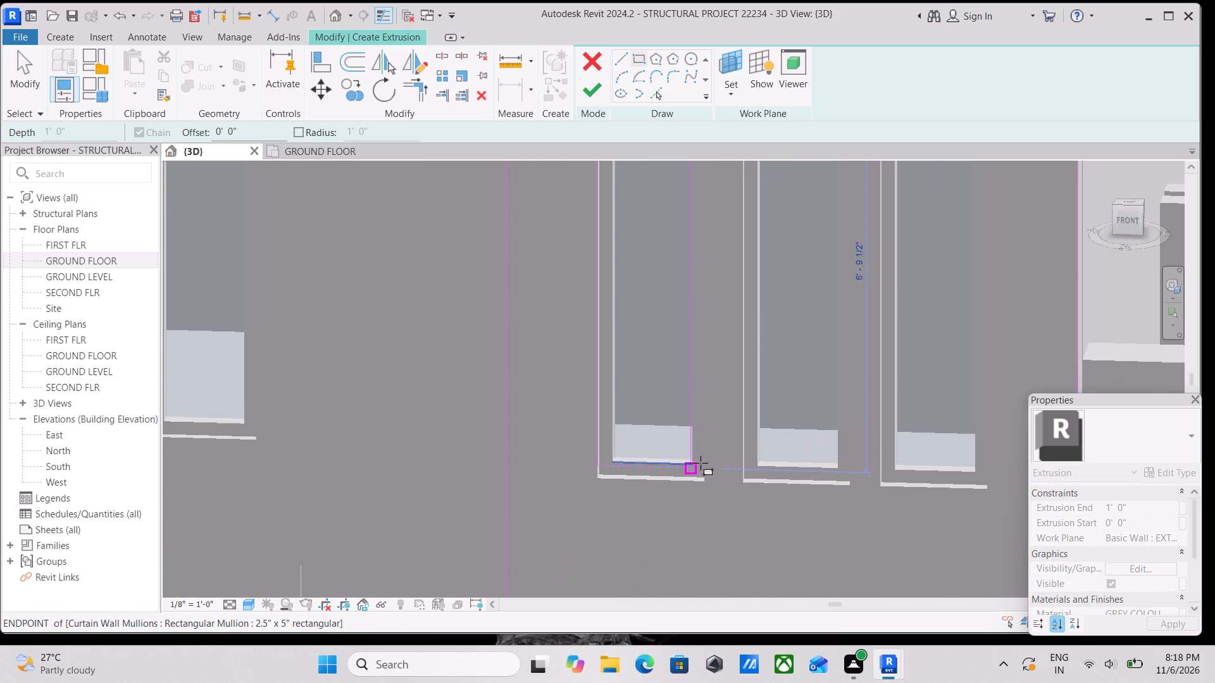
left_click(704, 478)
Sketch a 1'-8" by 7'-0" rectangle around the middle window opening from its upper corner to the opposite sill corner.
scroll(688, 316, "down", 5)
middle_click_drag(688, 316, 649, 465)
scroll(688, 335, "up", 12)
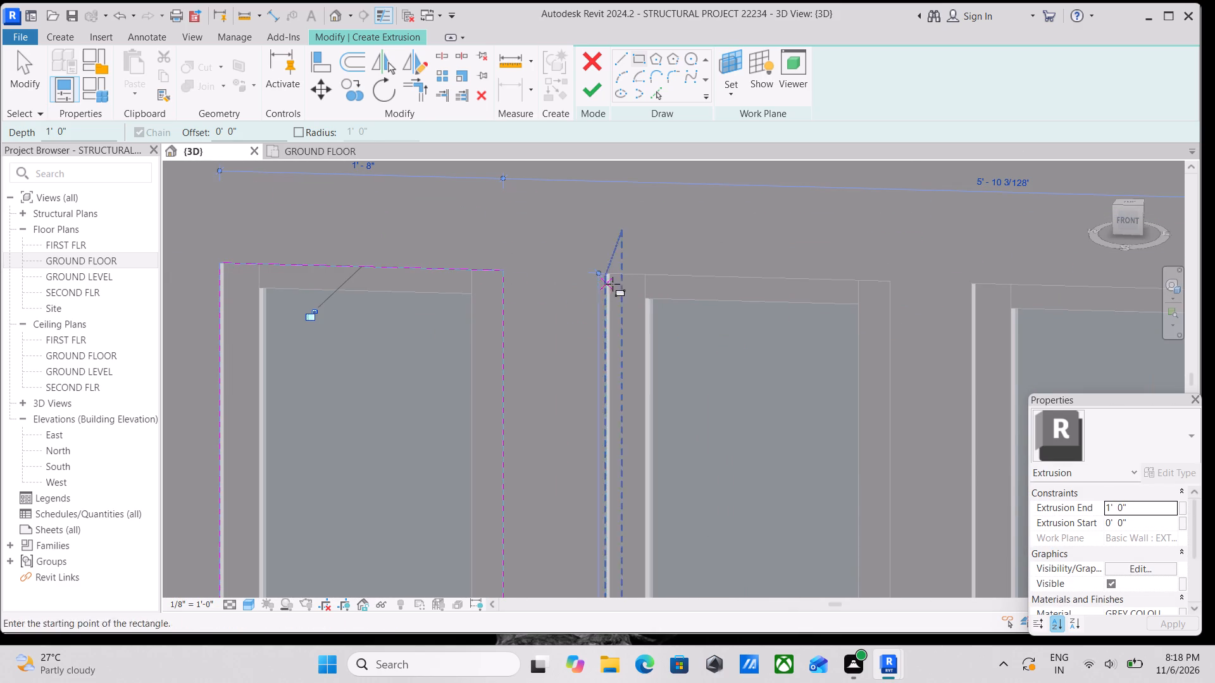
scroll(611, 284, "down", 3)
scroll(640, 326, "down", 5)
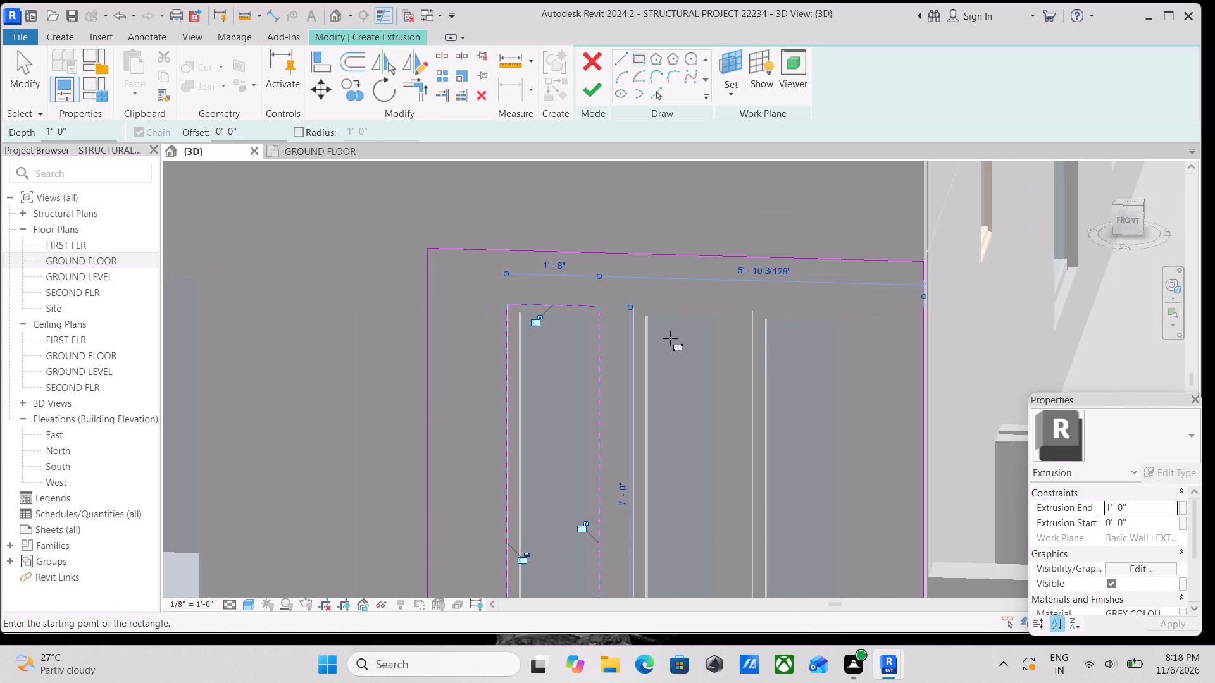
middle_click_drag(674, 341, 676, 437, "shift")
middle_click_drag(665, 347, 664, 379, "shift")
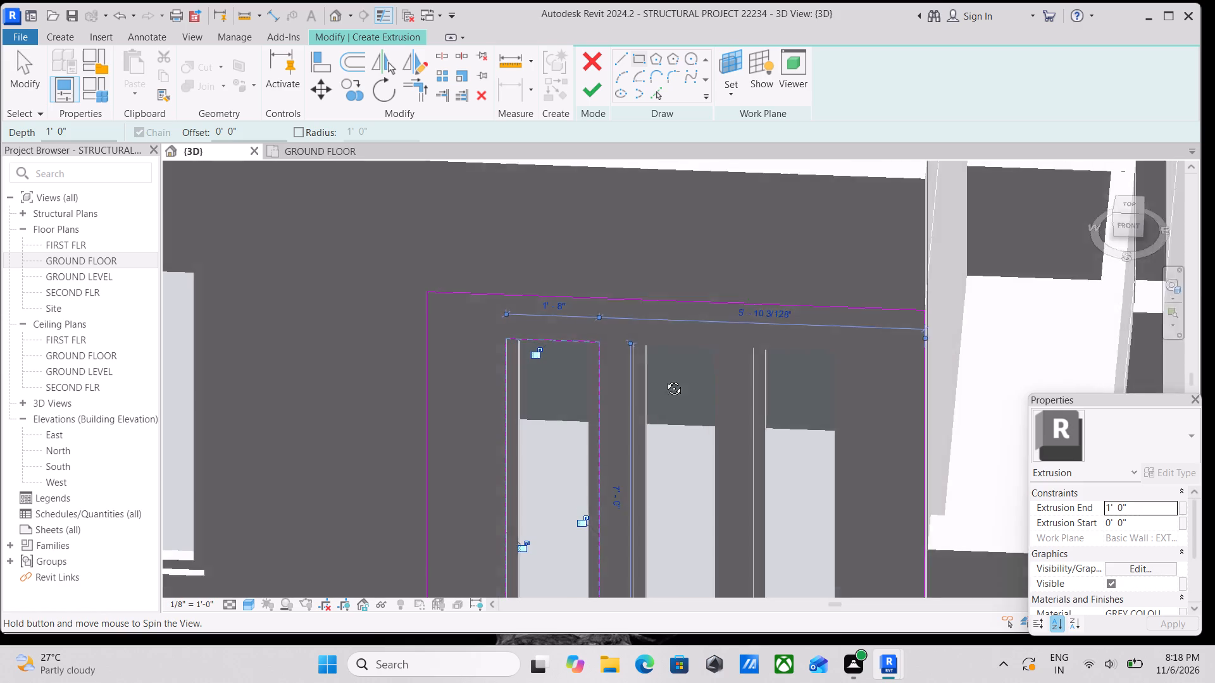
middle_click_drag(664, 379, 618, 372, "shift")
scroll(623, 372, "up", 13)
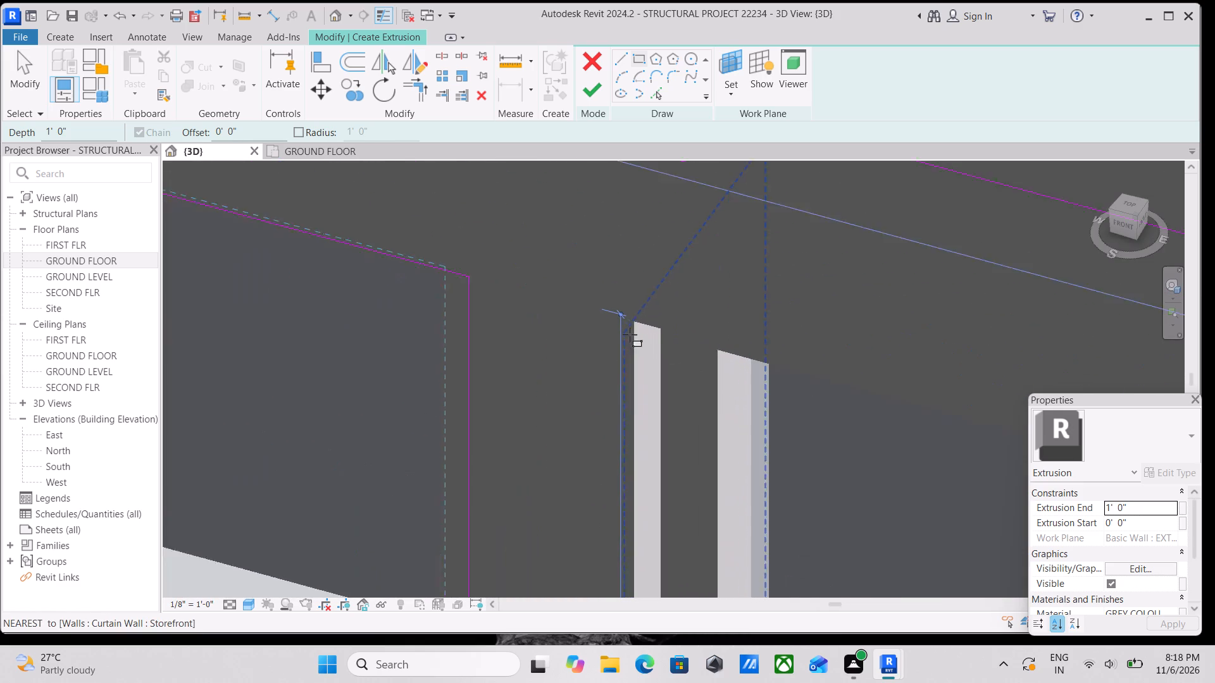
scroll(630, 335, "up", 1)
left_click(633, 316)
middle_click_drag(691, 429, 698, 293)
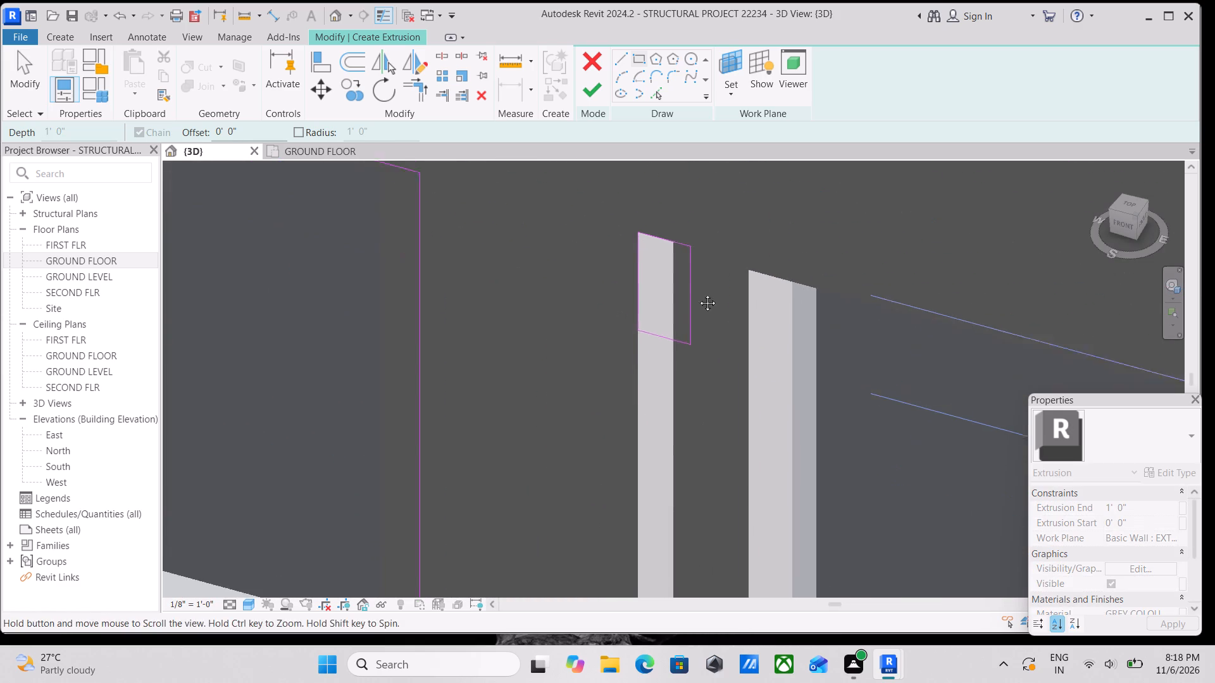
middle_click_drag(698, 293, 713, 267)
scroll(770, 402, "down", 3)
middle_click_drag(770, 403, 794, 225)
middle_click_drag(845, 404, 835, 175)
scroll(808, 412, "down", 2)
middle_click_drag(807, 413, 807, 350)
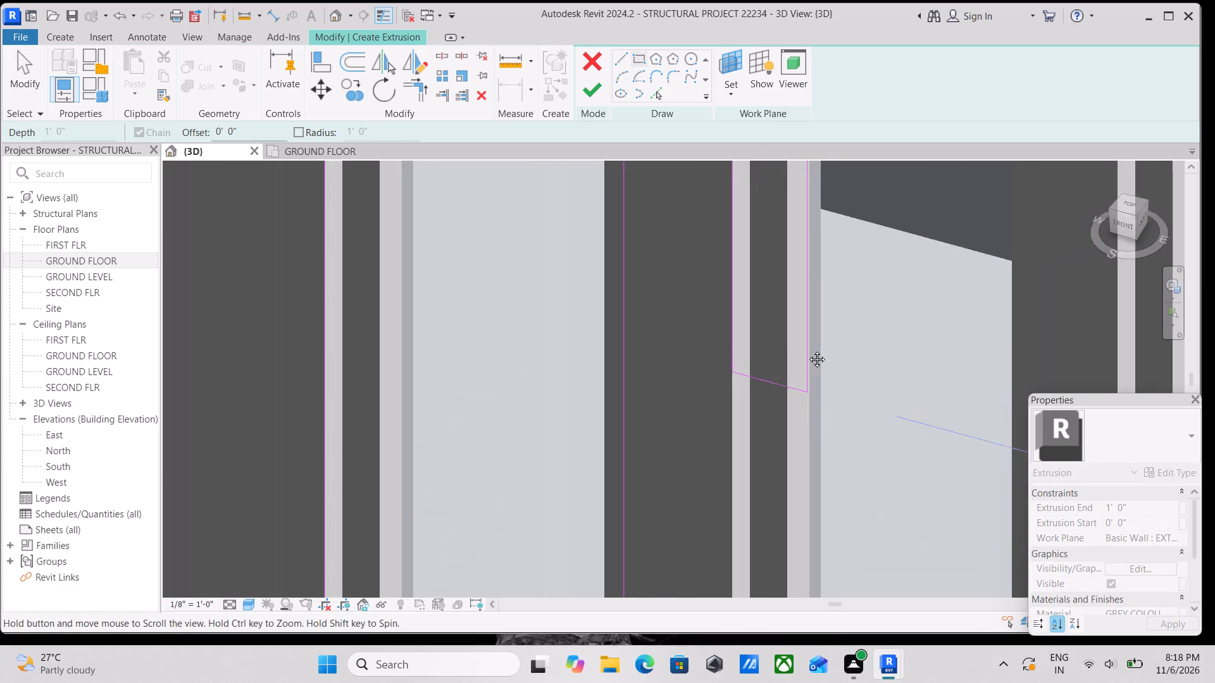
middle_click_drag(807, 350, 821, 204)
scroll(832, 372, "down", 3)
middle_click_drag(831, 369, 828, 228)
scroll(828, 228, "down", 1)
middle_click_drag(826, 479, 834, 370)
scroll(844, 371, "up", 1)
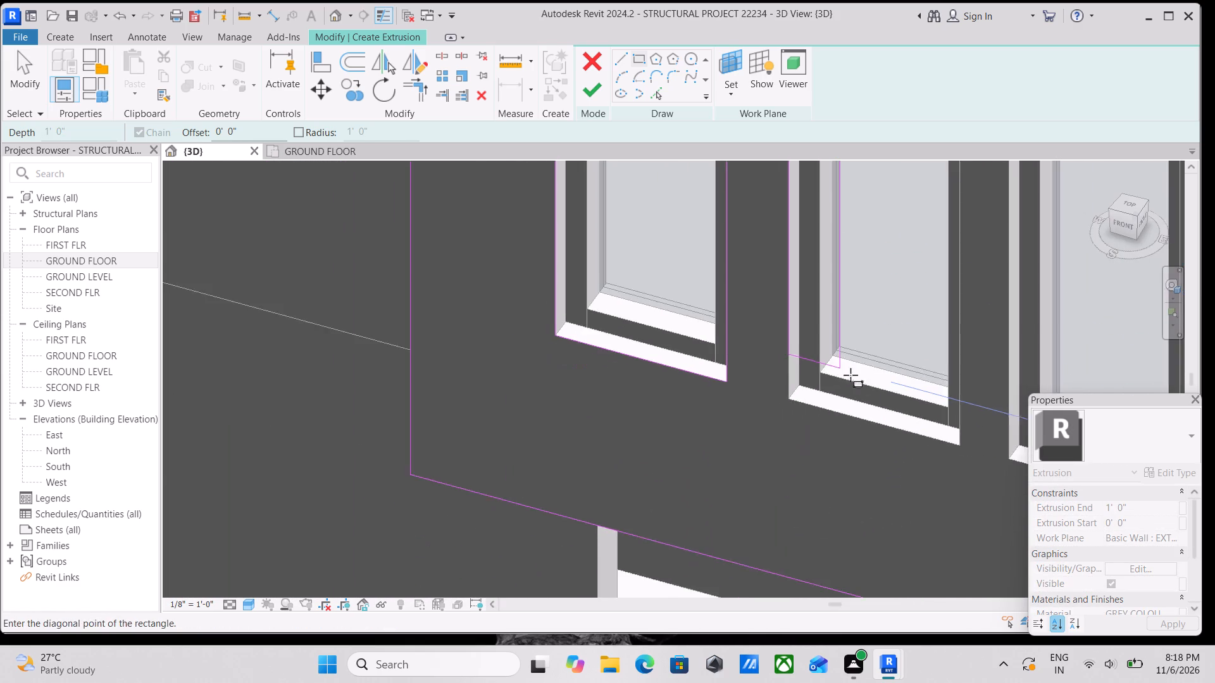
left_click(978, 458)
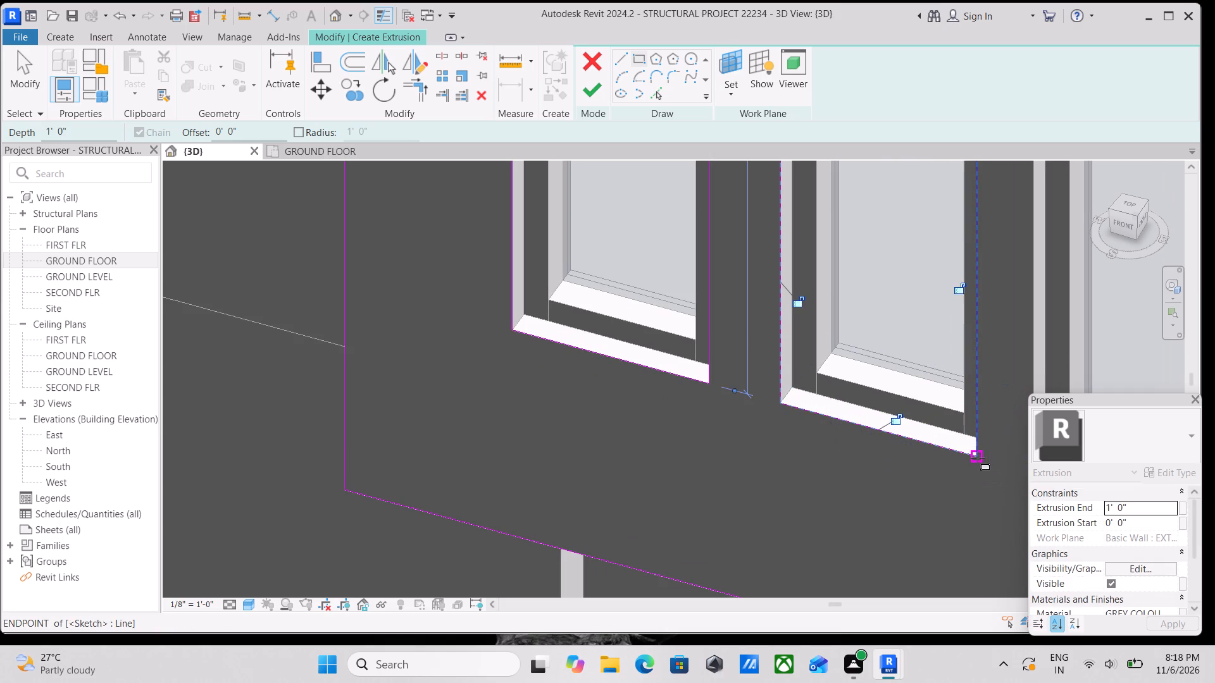
Sketch a 1'-8" by 7'-0" rectangle around the rightmost window opening to complete the three window cut-outs.
scroll(978, 464, "down", 5)
scroll(857, 346, "down", 3)
middle_click_drag(949, 349, 1013, 352, "shift")
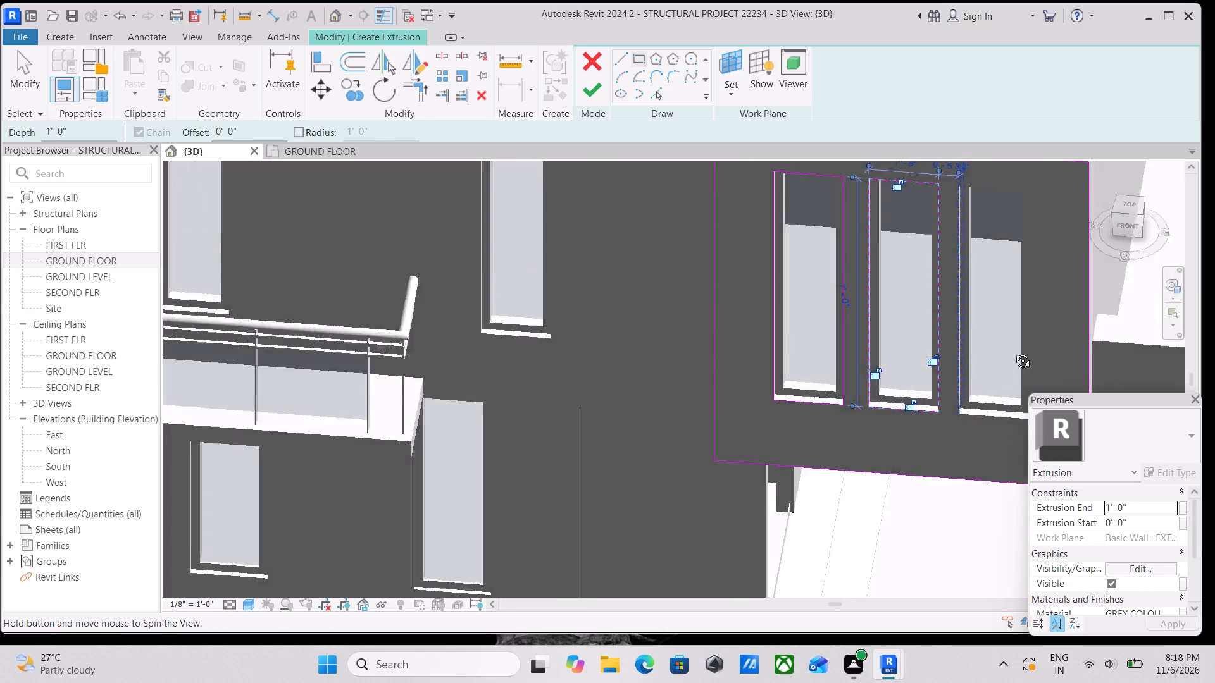
middle_click_drag(1013, 352, 1058, 327, "shift")
middle_click_drag(945, 277, 712, 343)
scroll(792, 195, "up", 3)
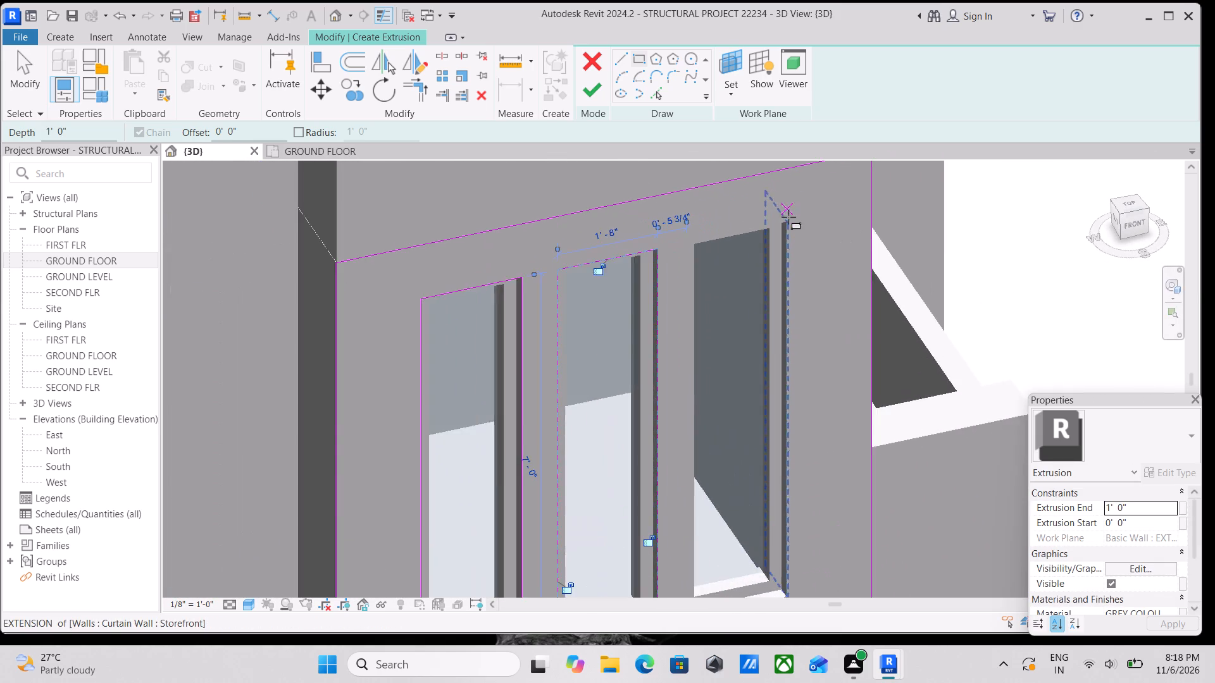
scroll(787, 223, "up", 3)
left_click(788, 221)
middle_click_drag(739, 364, 738, 306)
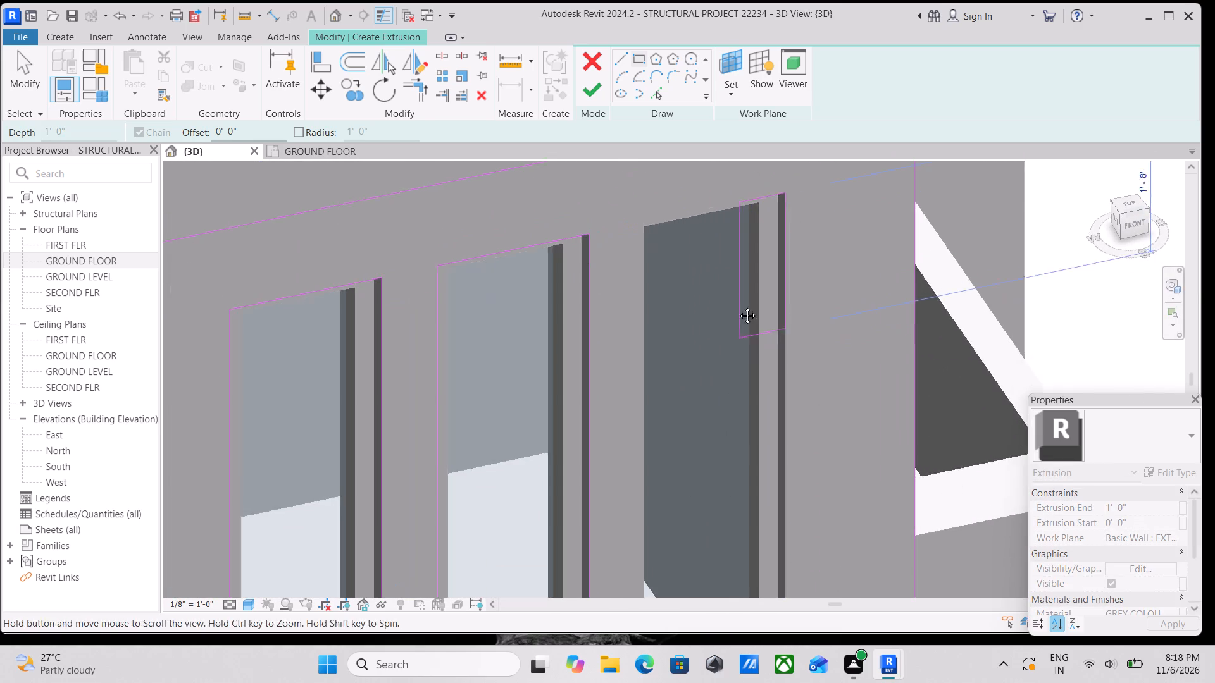
middle_click_drag(738, 306, 741, 222)
scroll(719, 332, "down", 3)
middle_click_drag(716, 300, 711, 204)
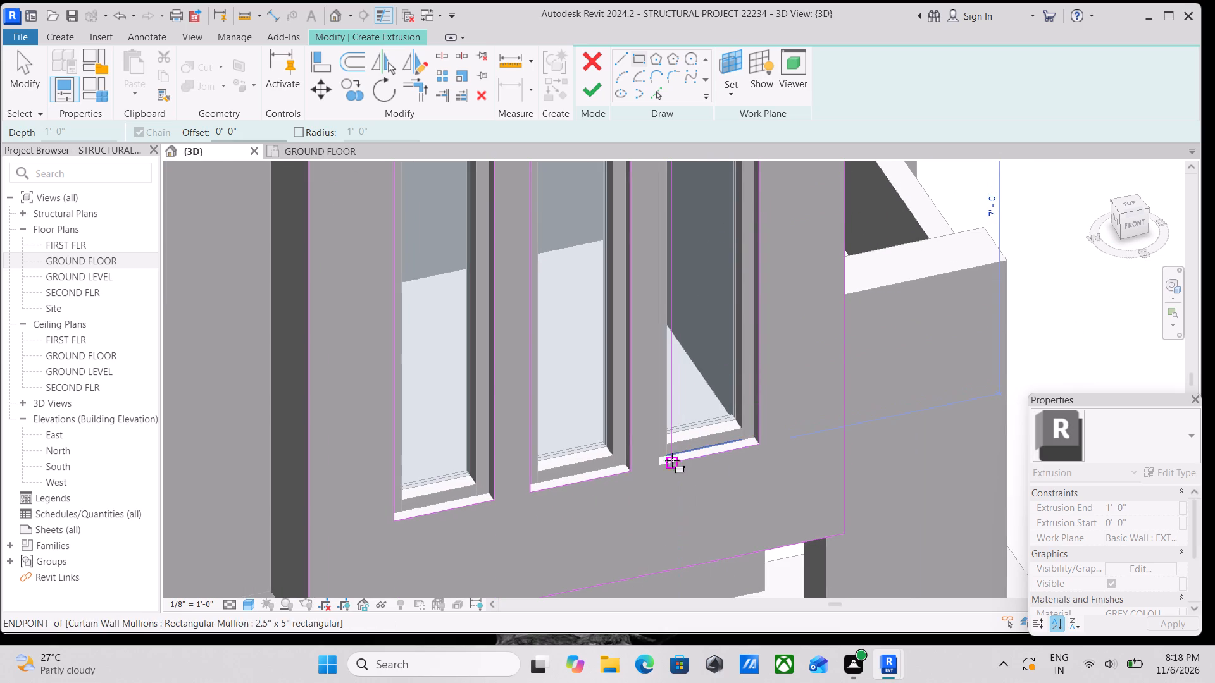
left_click(658, 469)
scroll(685, 307, "down", 5)
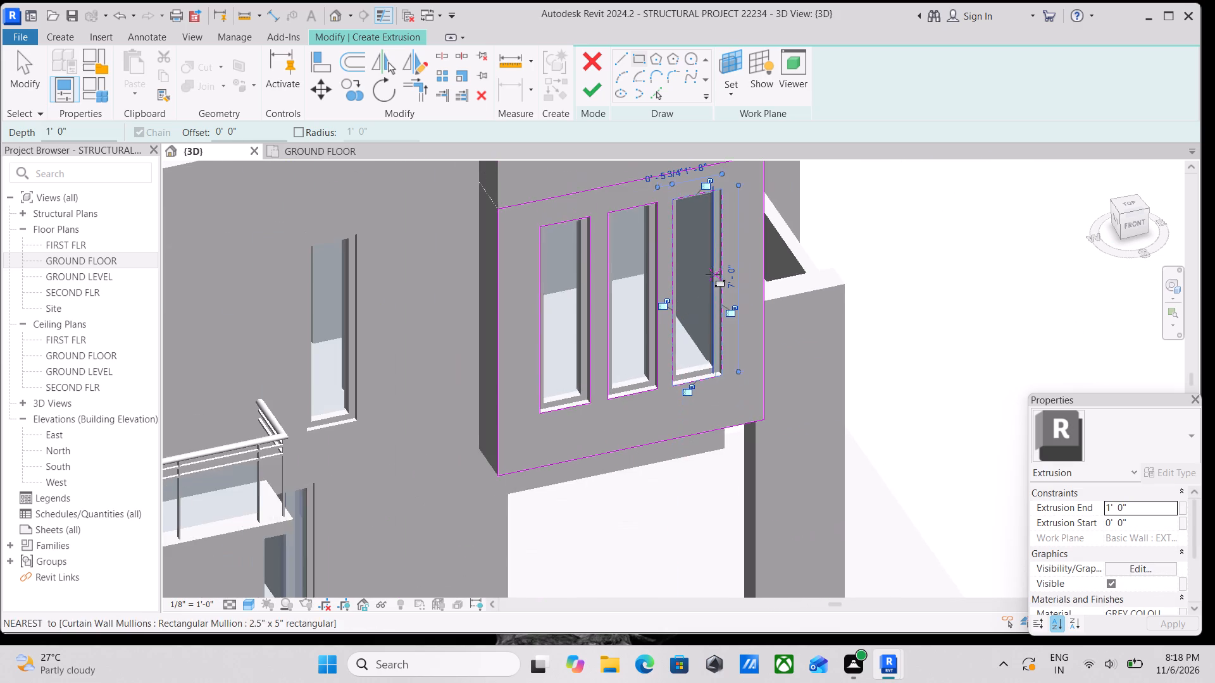
middle_click_drag(713, 274, 697, 336)
middle_click_drag(694, 336, 626, 302, "shift")
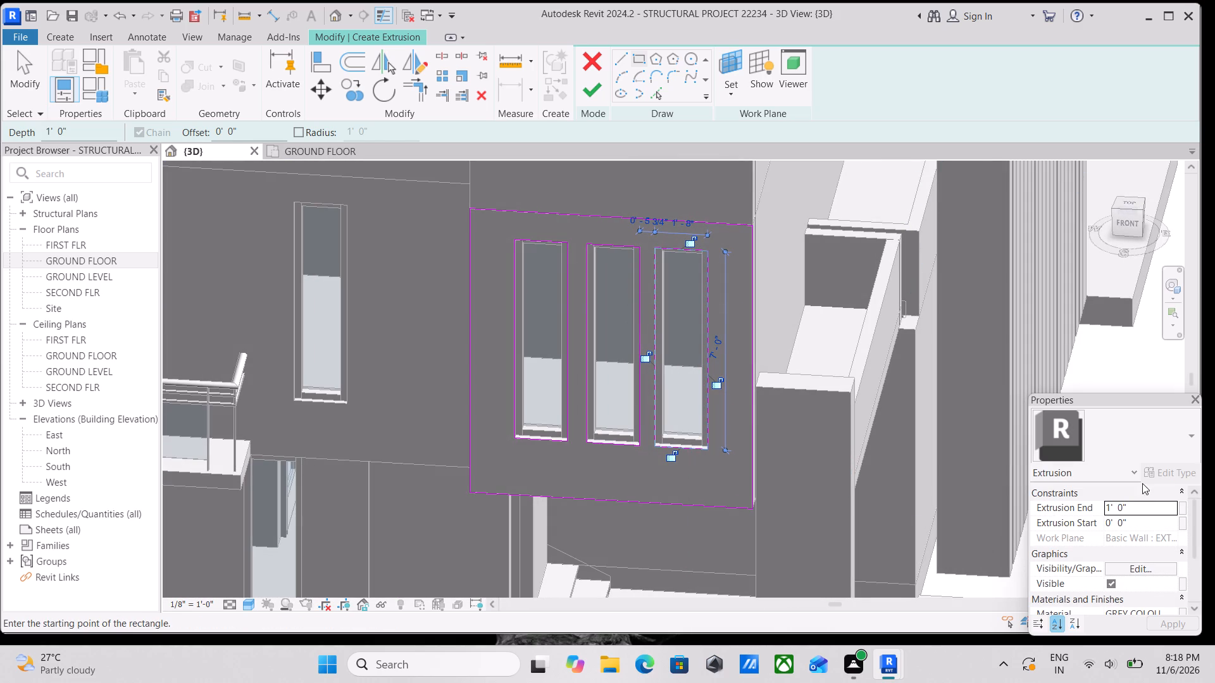
Set the extrusion end to 2" and finish the wall cladding sketch with its three window cut-outs.
left_click(1145, 510)
key("2")
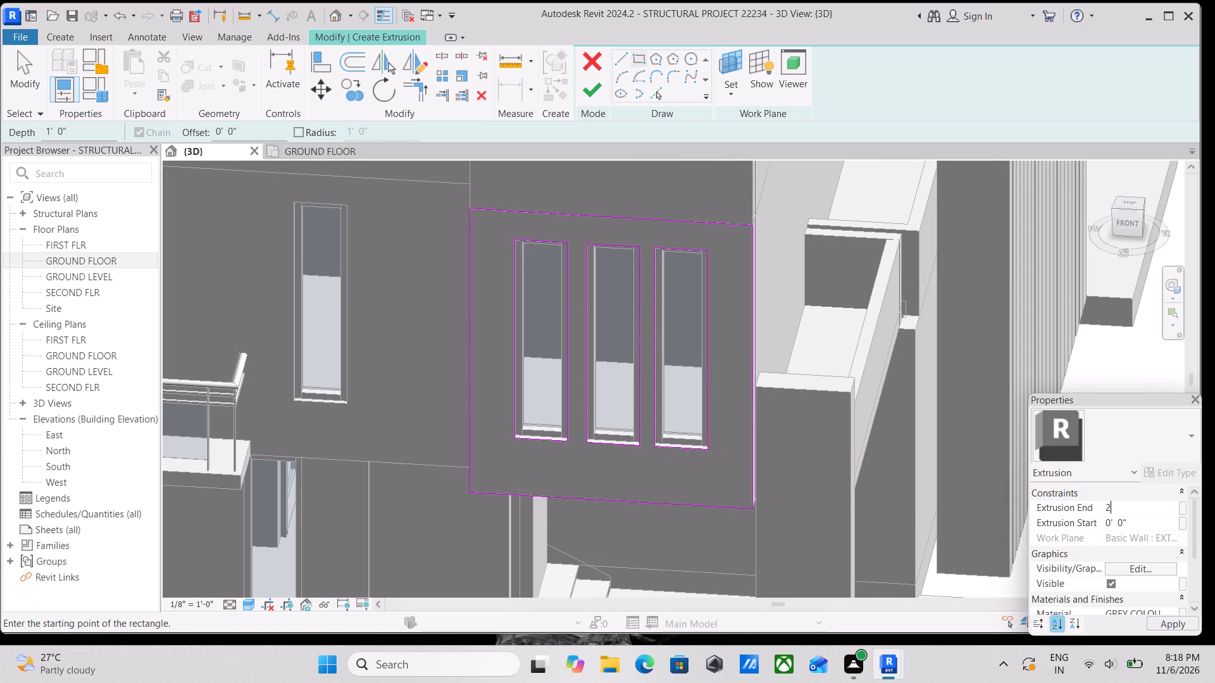
key("shift+quotedbl")
key("Return")
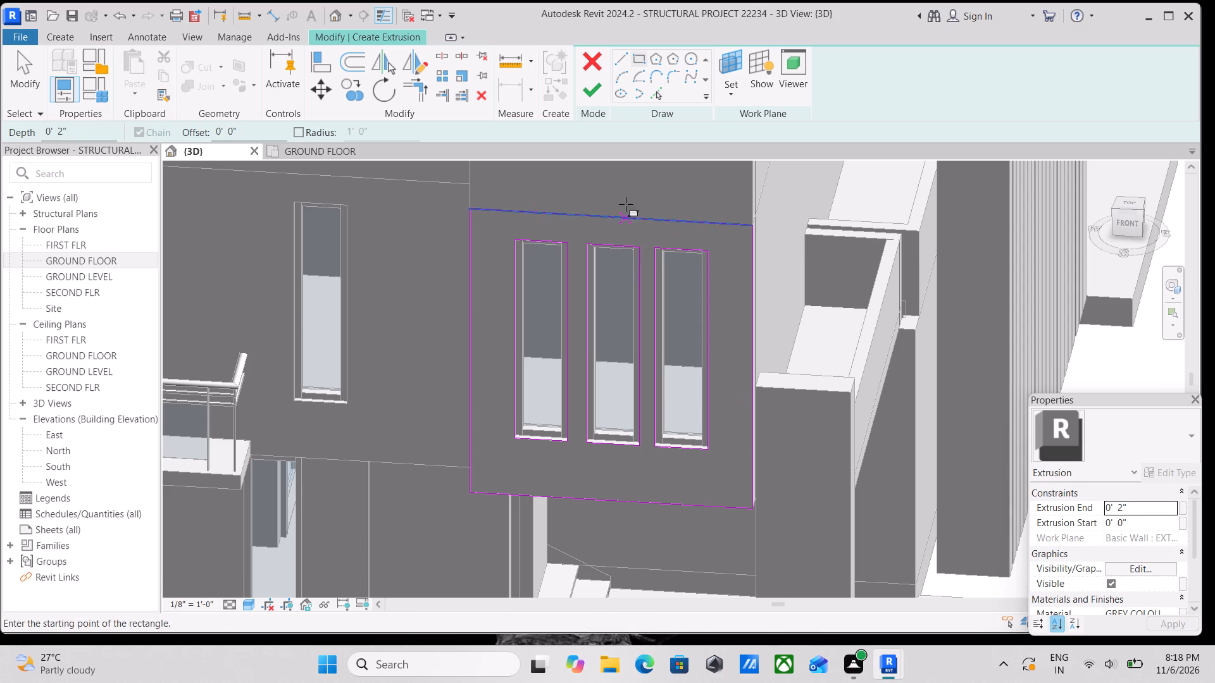
left_click(604, 90)
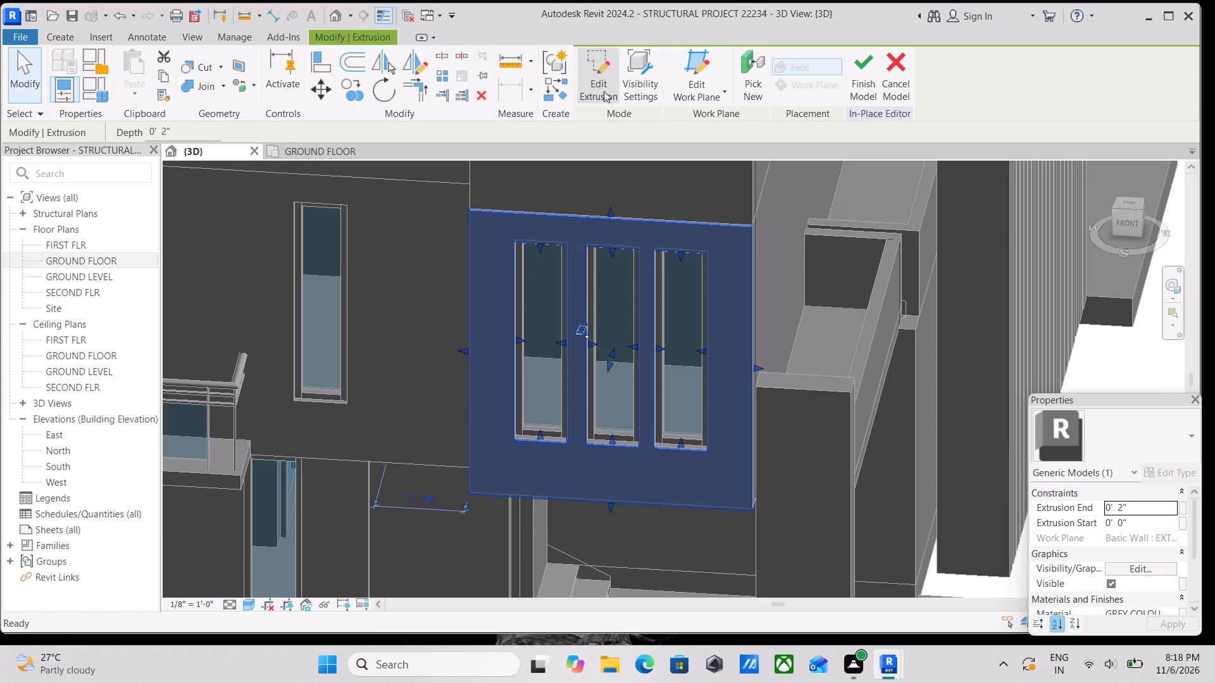
left_click(884, 53)
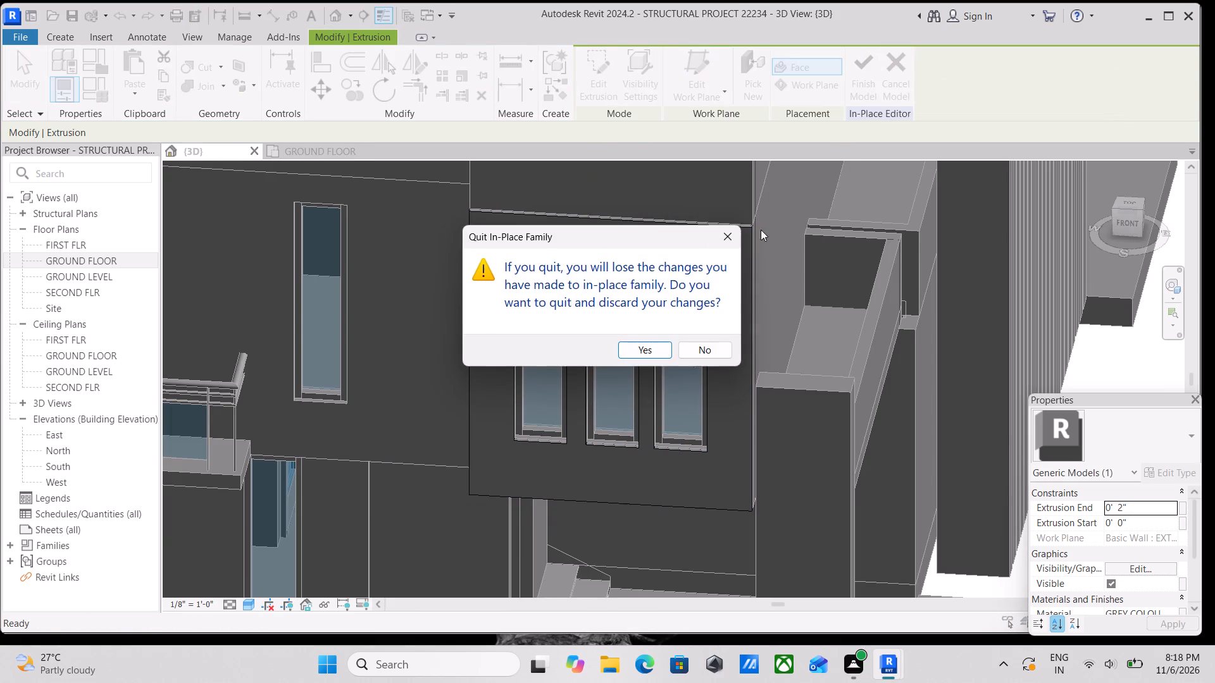
left_click(738, 245)
Check the new cladding panel on the projecting wall from several angles and finish the in-place model.
scroll(769, 311, "down", 2)
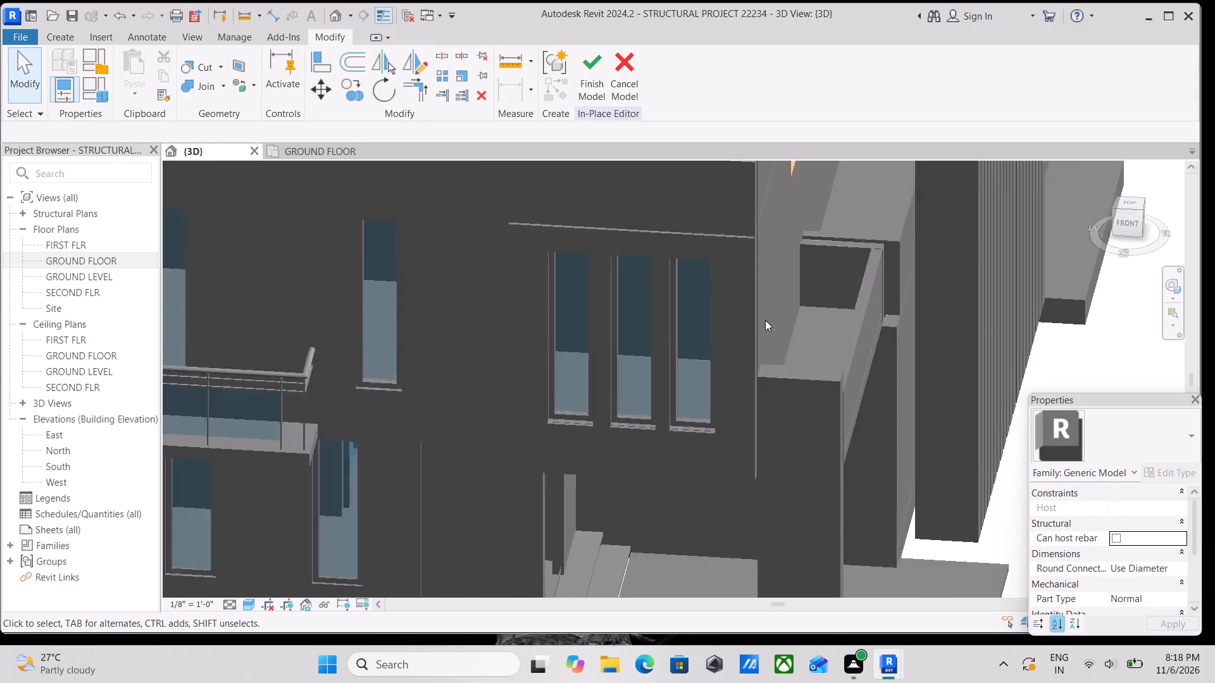
scroll(765, 320, "down", 1)
middle_click_drag(754, 354, 938, 285, "shift")
middle_click_drag(841, 340, 733, 290, "shift")
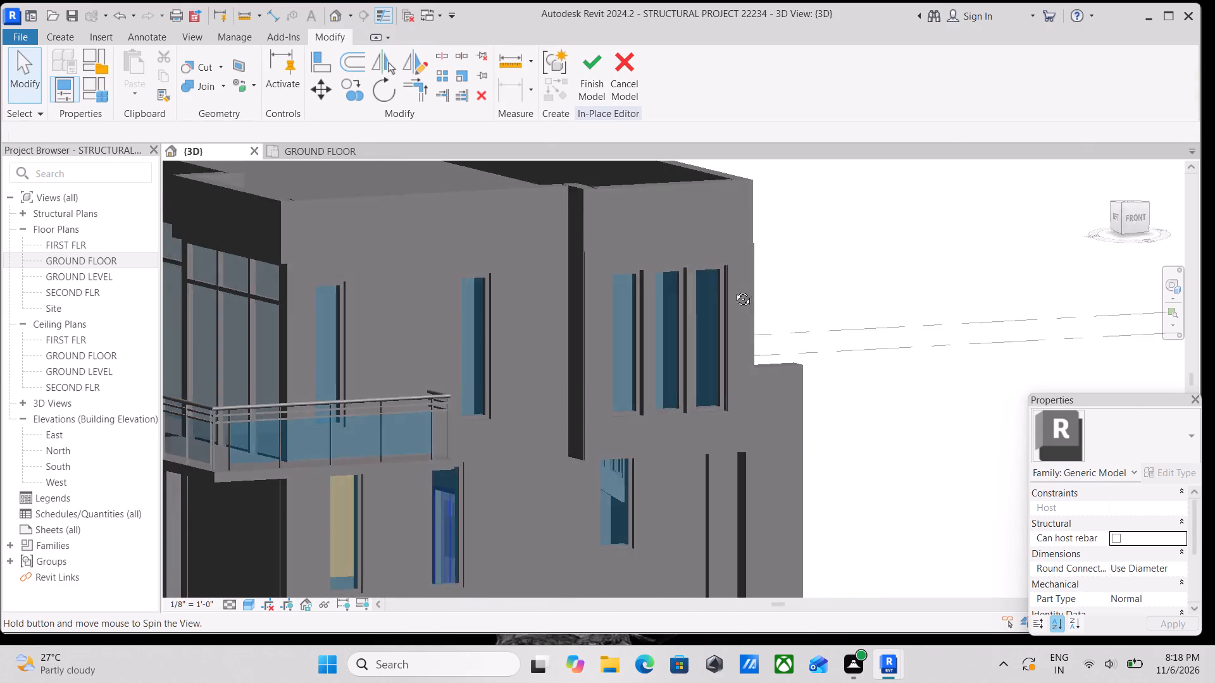
middle_click_drag(733, 290, 784, 324, "shift")
middle_click(687, 300, "shift")
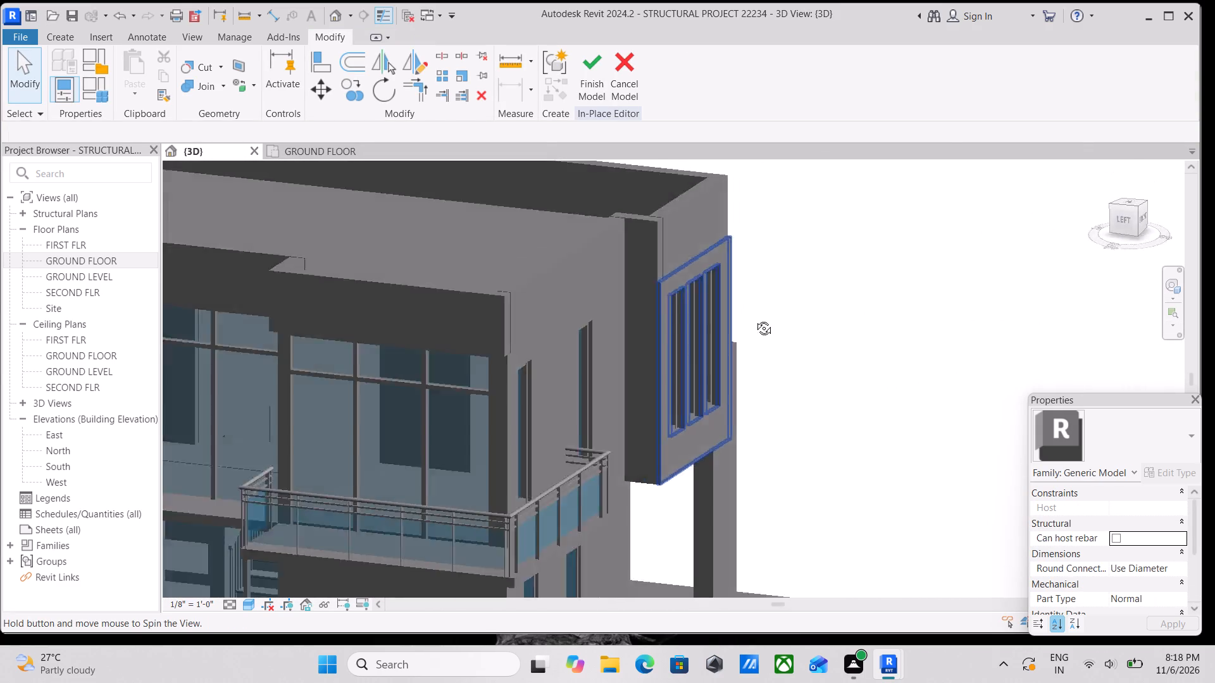
scroll(697, 316, "up", 3)
middle_click_drag(697, 319, 576, 304)
scroll(584, 304, "up", 2)
middle_click_drag(551, 286, 564, 309)
scroll(564, 307, "up", 1)
middle_click_drag(568, 306, 573, 285, "shift")
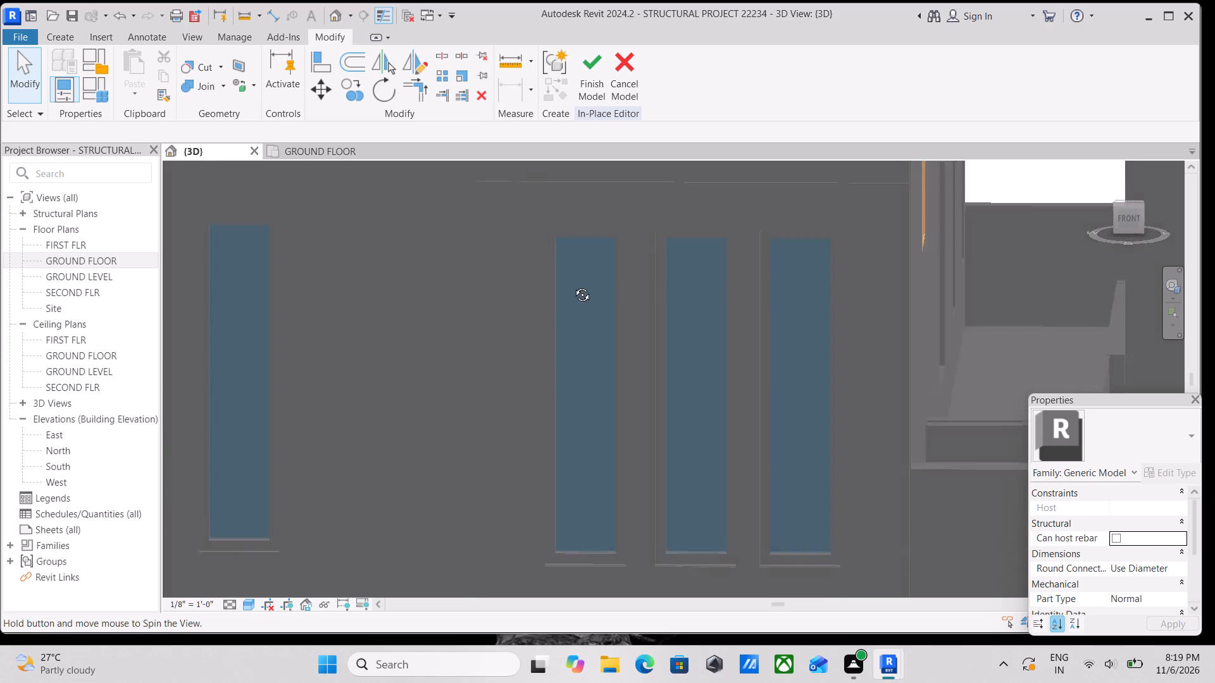
middle_click_drag(573, 285, 607, 264, "shift")
left_click(593, 59)
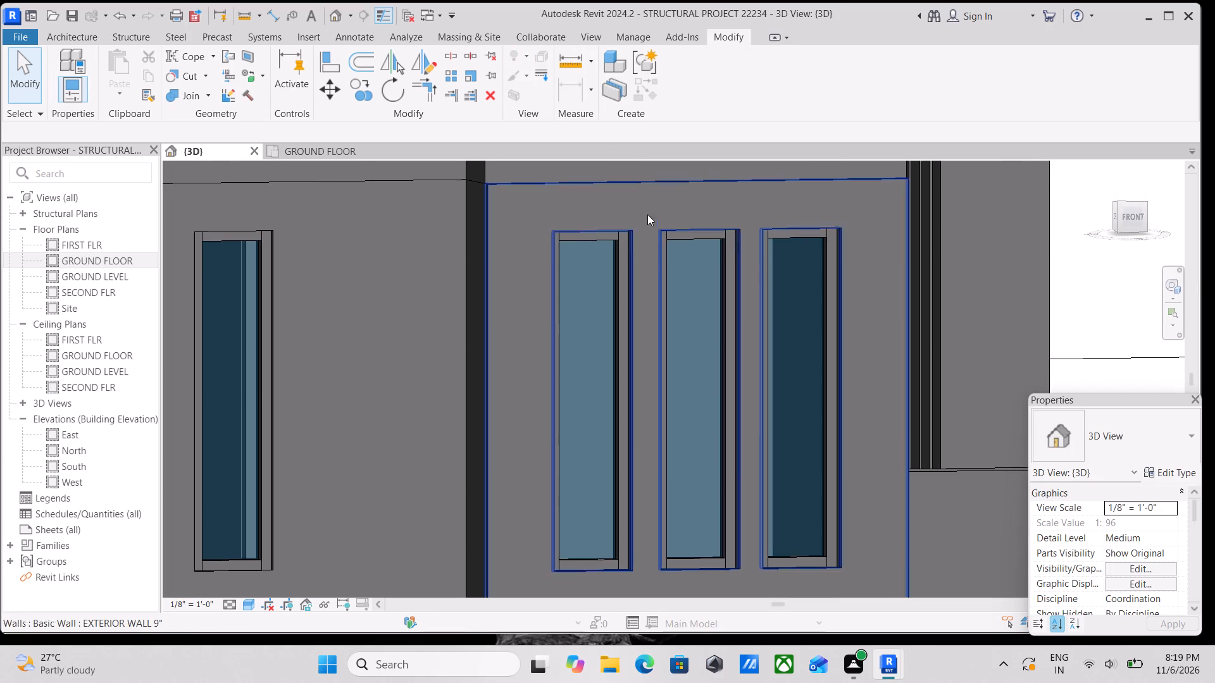
Display the 3D view in Realistic style and examine the dark cladding around the three windows and the overall facade.
scroll(646, 233, "down", 3)
middle_click_drag(646, 233, 595, 304, "shift")
scroll(508, 458, "down", 3)
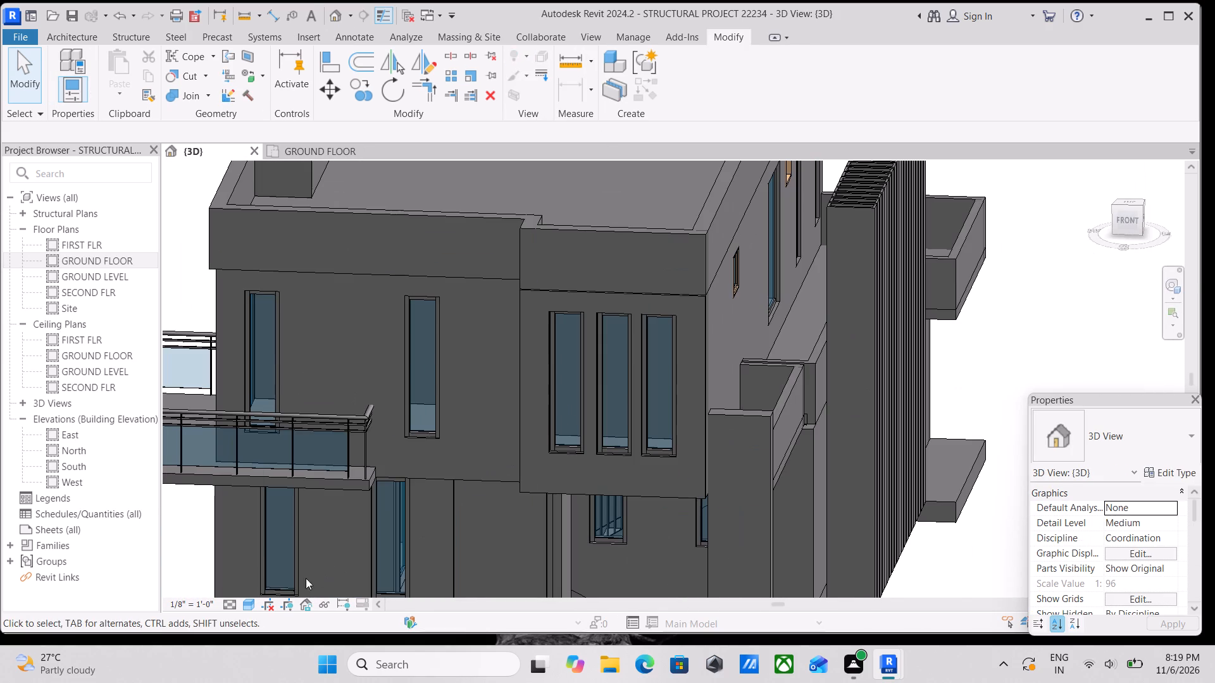
left_click(251, 605)
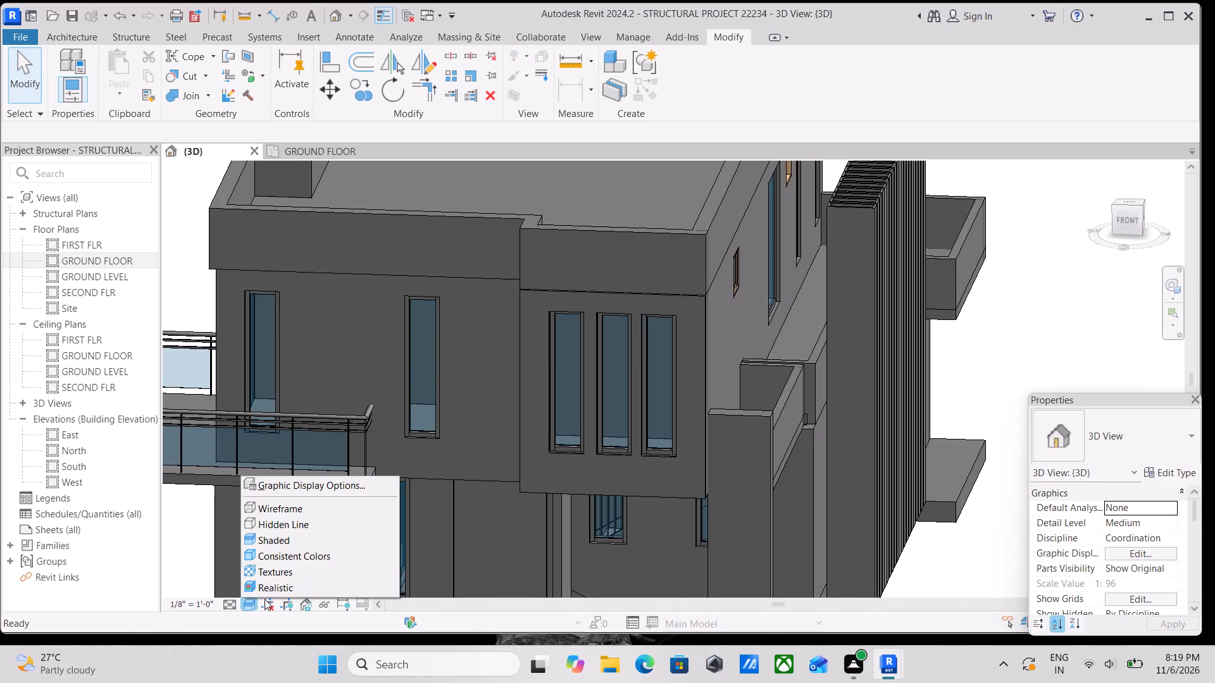
left_click(266, 586)
scroll(700, 372, "up", 3)
middle_click_drag(707, 401, 694, 369)
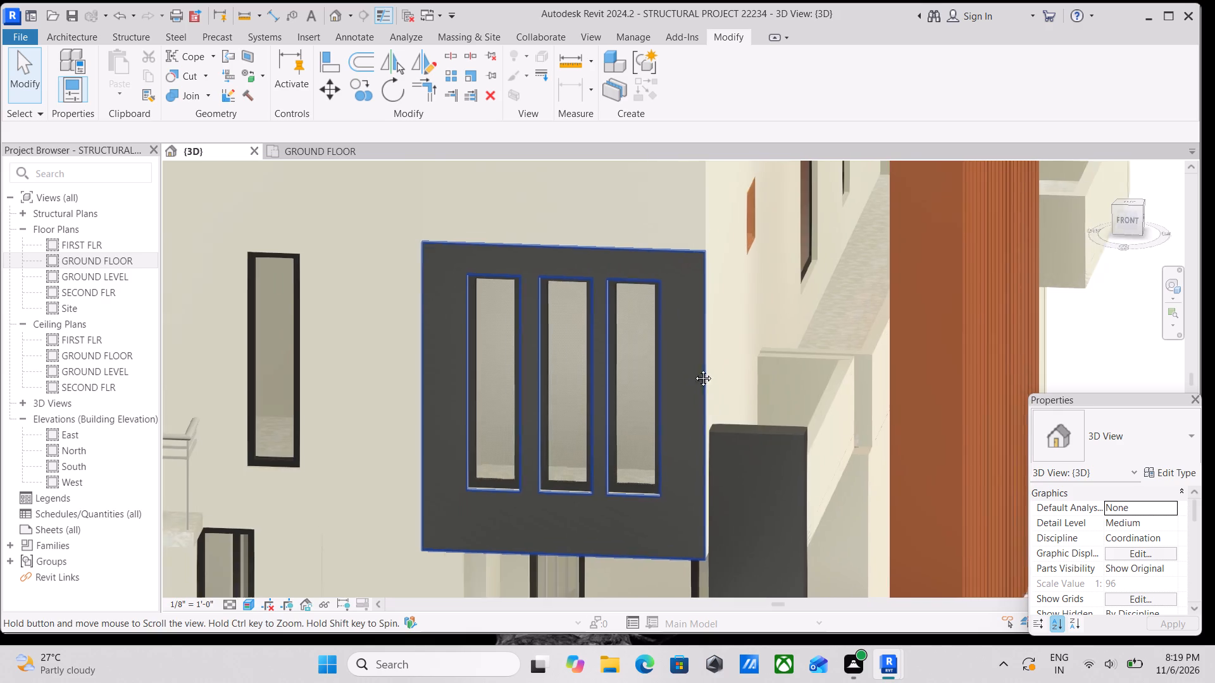
middle_click_drag(694, 369, 689, 341)
scroll(690, 337, "up", 1)
scroll(690, 358, "down", 5)
scroll(630, 369, "up", 5)
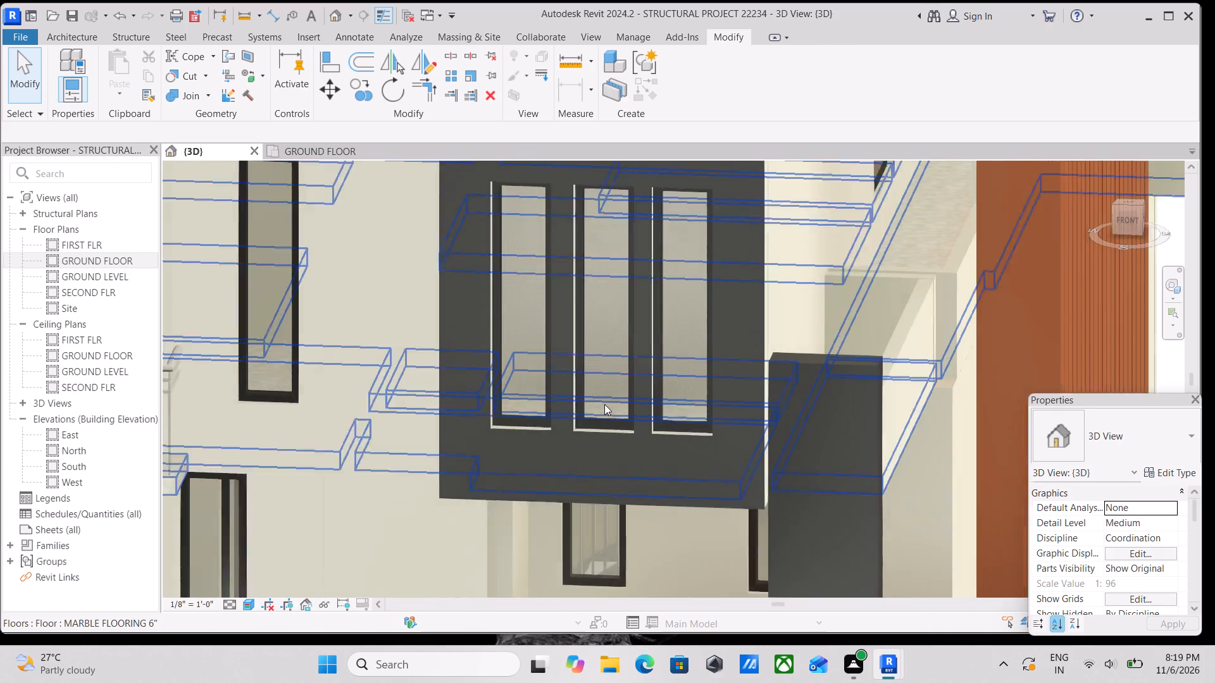
scroll(604, 404, "up", 1)
scroll(604, 405, "down", 3)
middle_click_drag(605, 405, 699, 394, "shift")
scroll(685, 388, "up", 2, "shift")
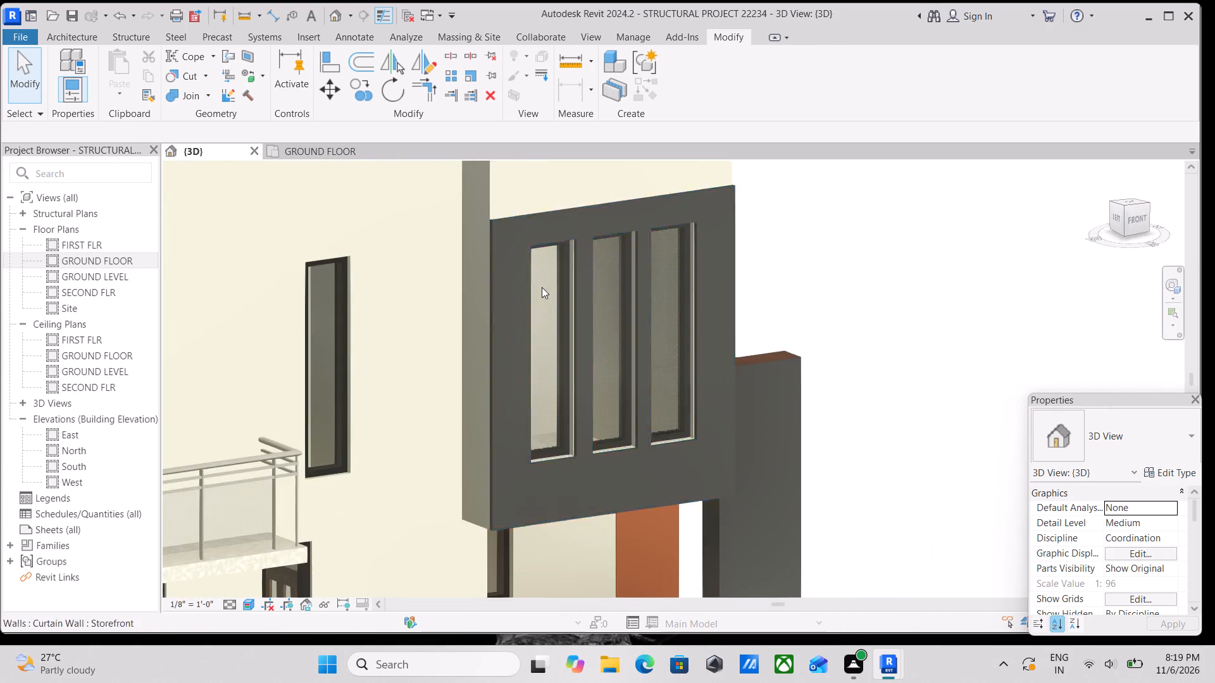
scroll(533, 283, "up", 3)
middle_click_drag(548, 282, 467, 366, "shift")
scroll(559, 325, "down", 7)
middle_click_drag(574, 371, 601, 426)
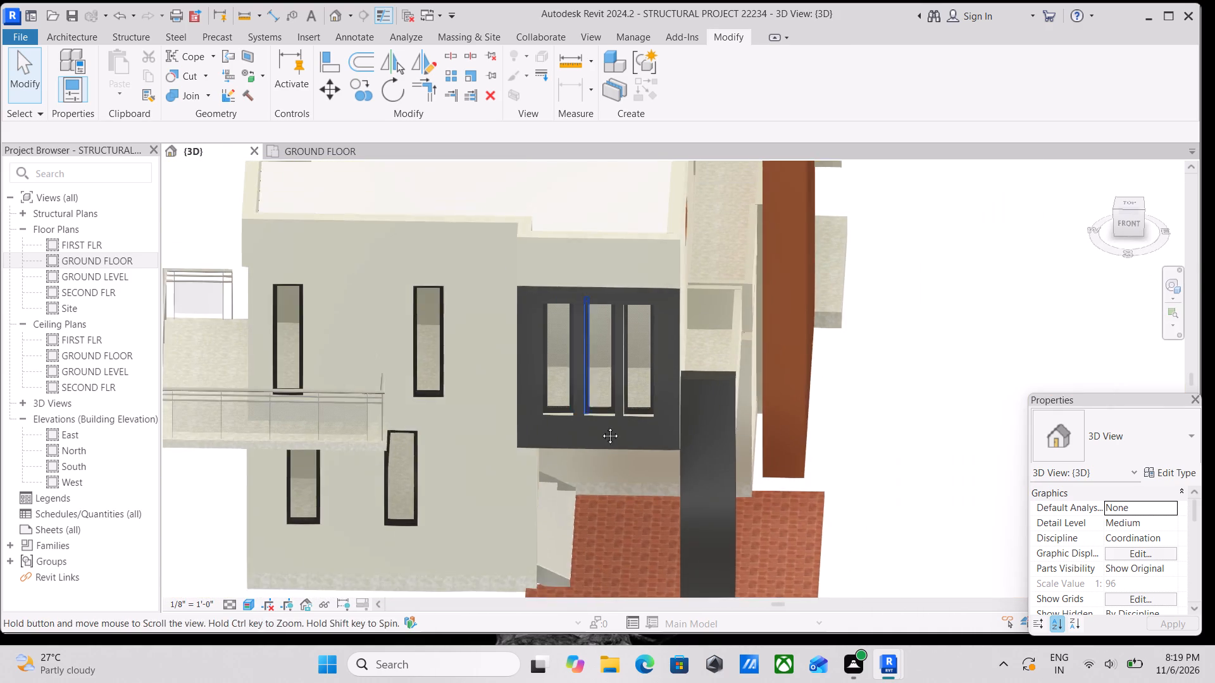
middle_click_drag(601, 426, 612, 448)
scroll(594, 372, "down", 4)
scroll(539, 372, "up", 4)
scroll(611, 409, "up", 5)
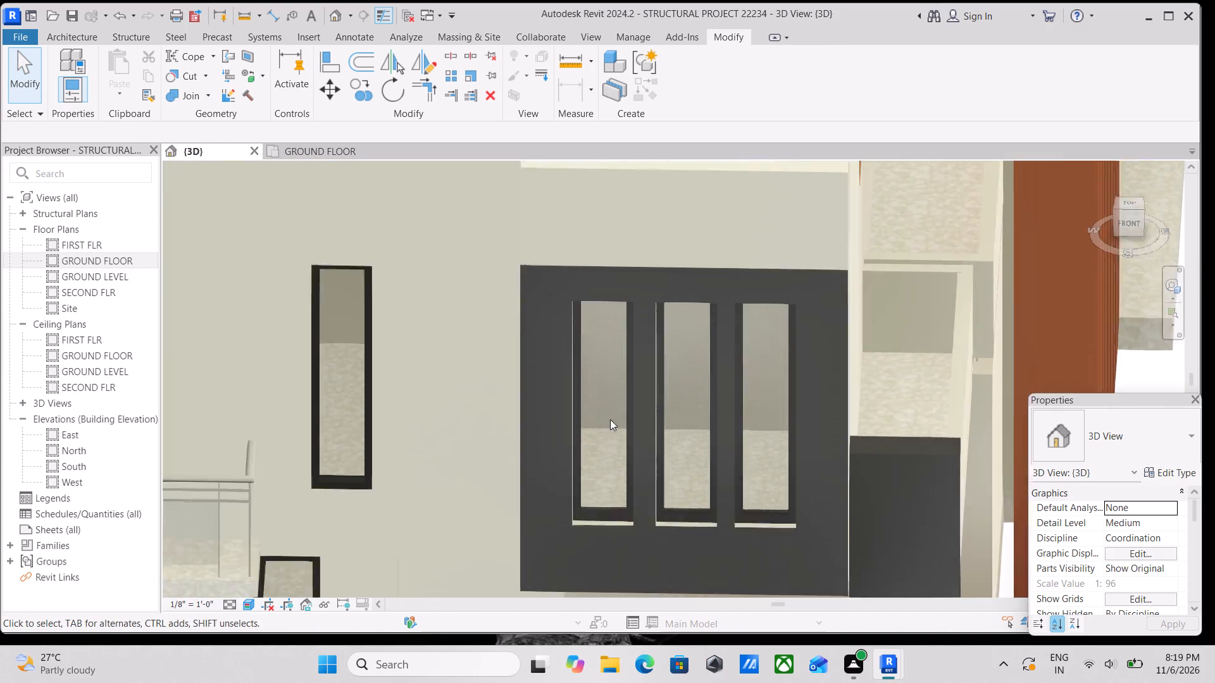
scroll(610, 419, "up", 1)
middle_click_drag(609, 443, 709, 341)
scroll(709, 341, "up", 2, "shift")
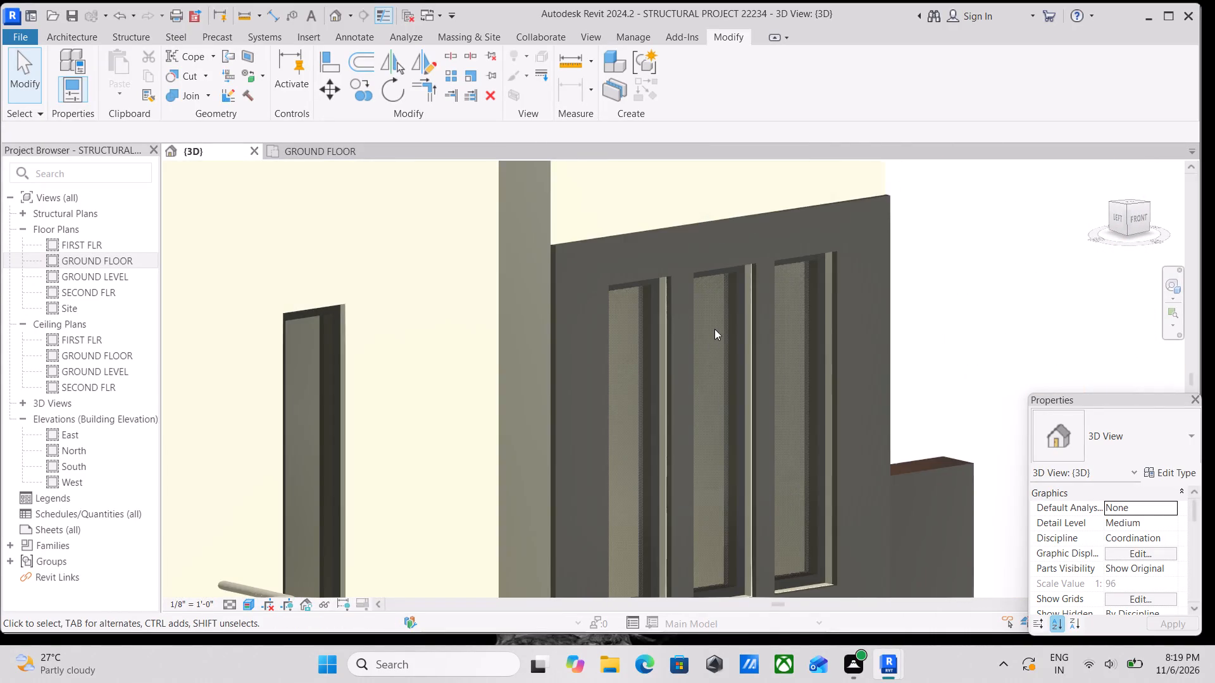
scroll(714, 329, "down", 5)
middle_click_drag(714, 342, 568, 412)
scroll(569, 414, "down", 4)
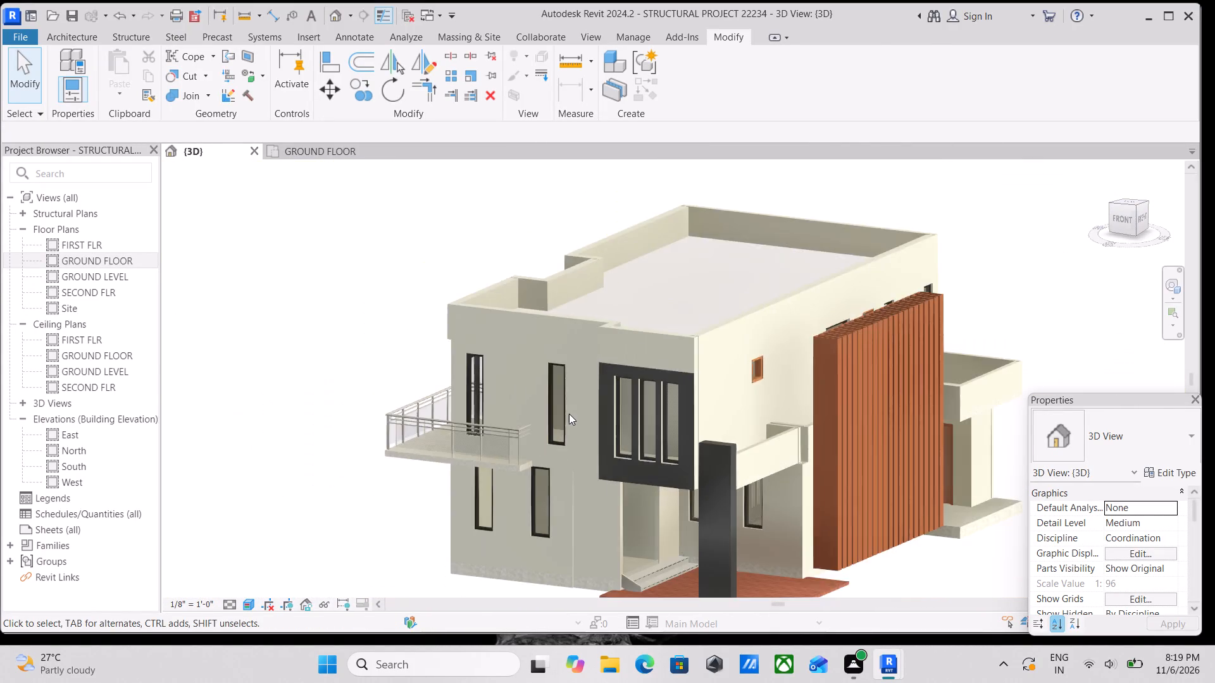
scroll(569, 414, "down", 4)
middle_click_drag(573, 417, 595, 457)
scroll(595, 457, "up", 2)
scroll(597, 355, "down", 3)
middle_click_drag(597, 355, 563, 456)
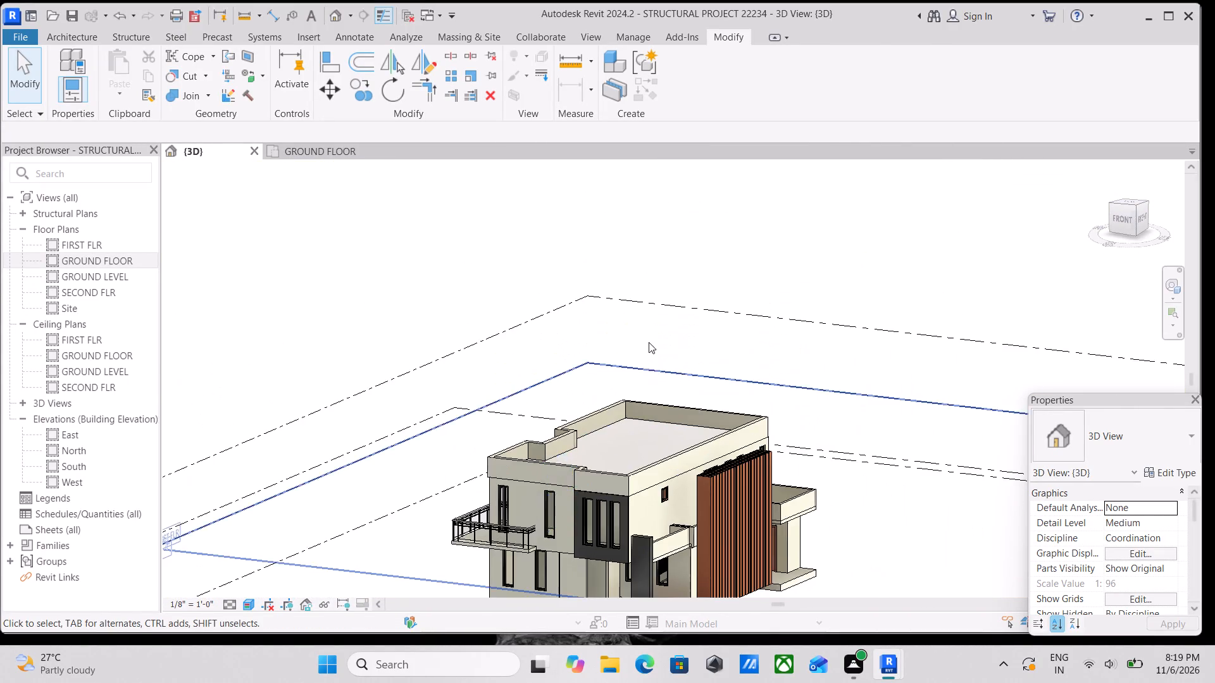
scroll(649, 342, "down", 2)
Examine the reference render in the GROUND FLOOR plan for the dark cladding and louvres around the upper-floor windows.
left_click(308, 149)
scroll(549, 314, "down", 3)
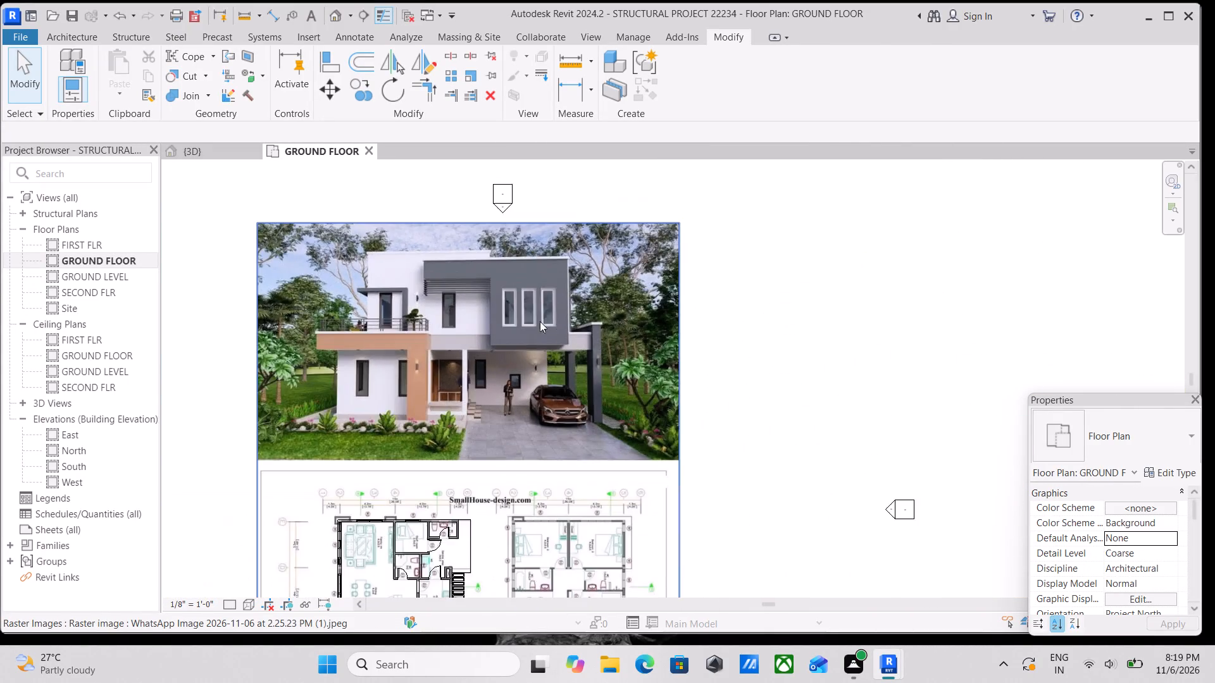
scroll(535, 322, "up", 6)
scroll(519, 340, "down", 2)
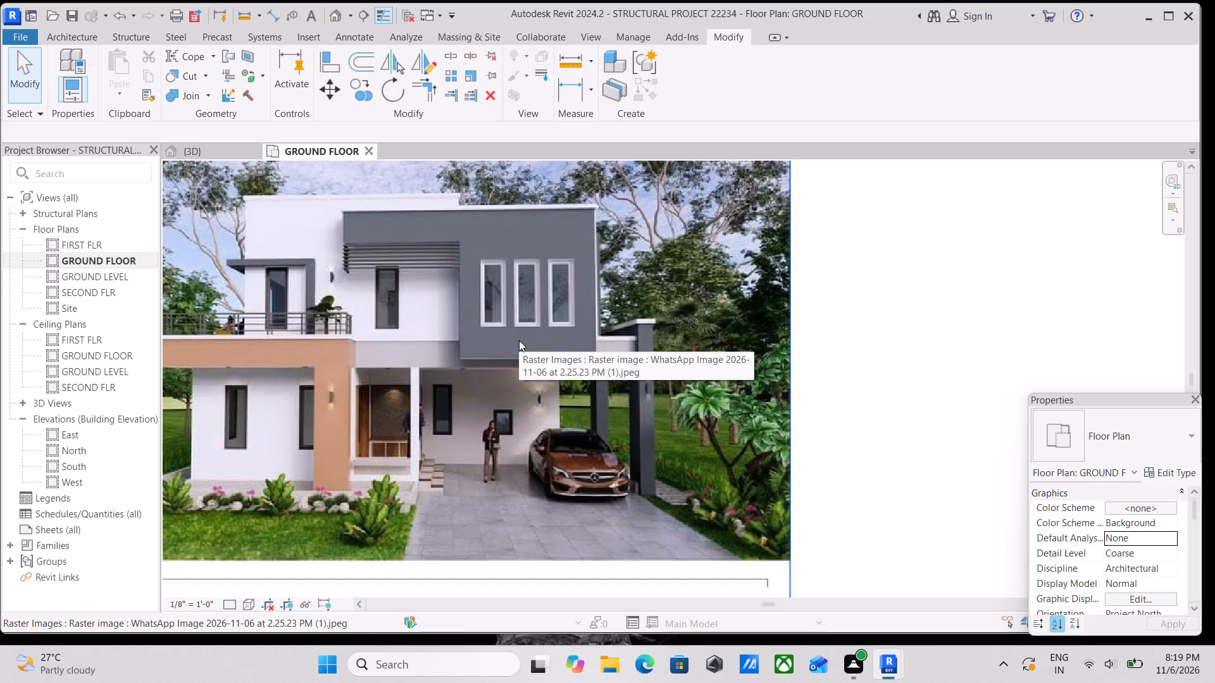
scroll(404, 329, "up", 3)
scroll(437, 245, "up", 3)
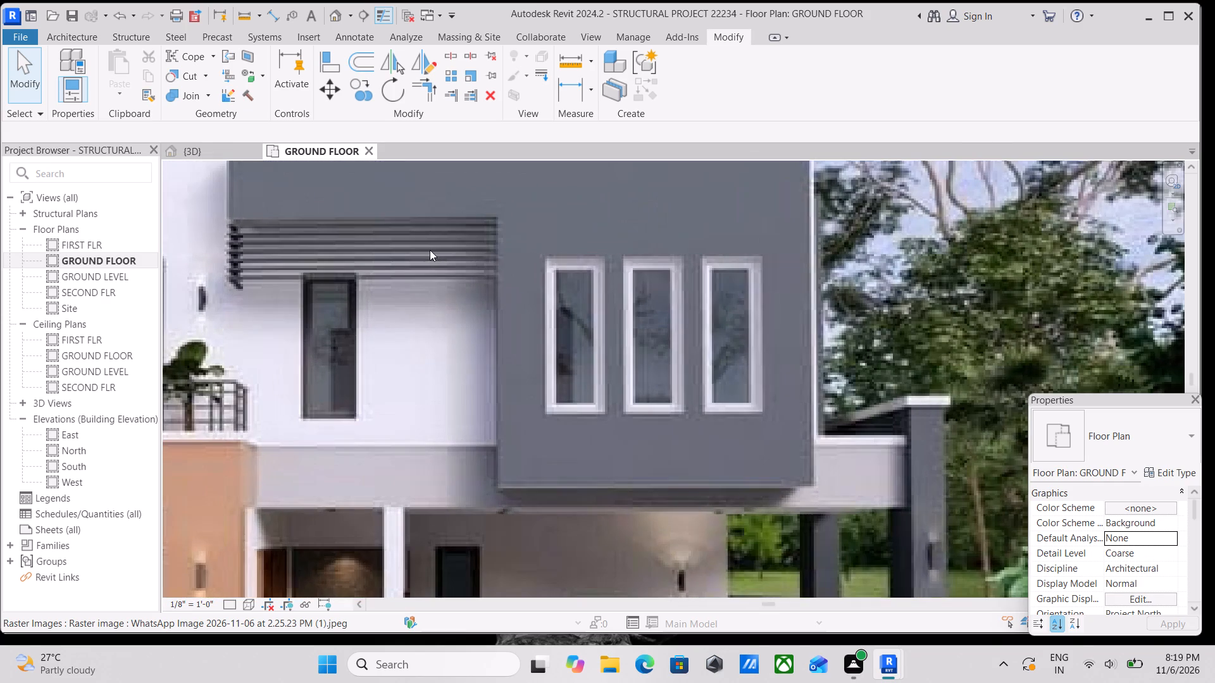
scroll(355, 249, "down", 7)
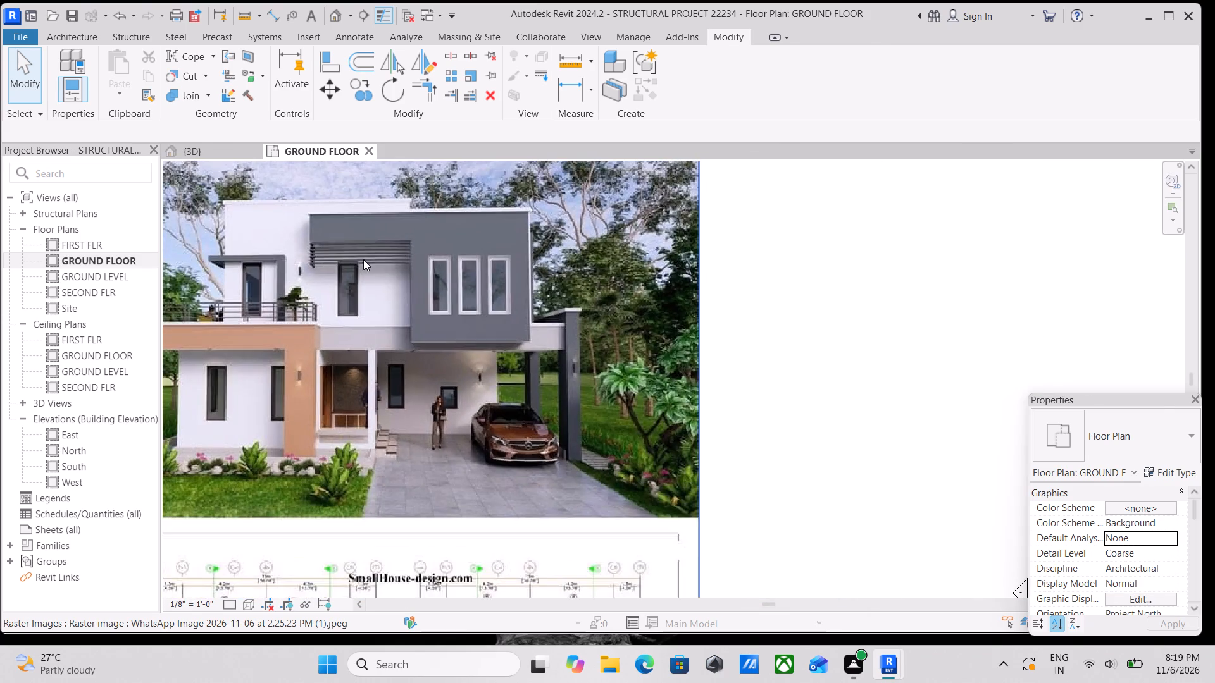
scroll(364, 263, "down", 2)
middle_click_drag(364, 264, 462, 320)
scroll(462, 320, "up", 7)
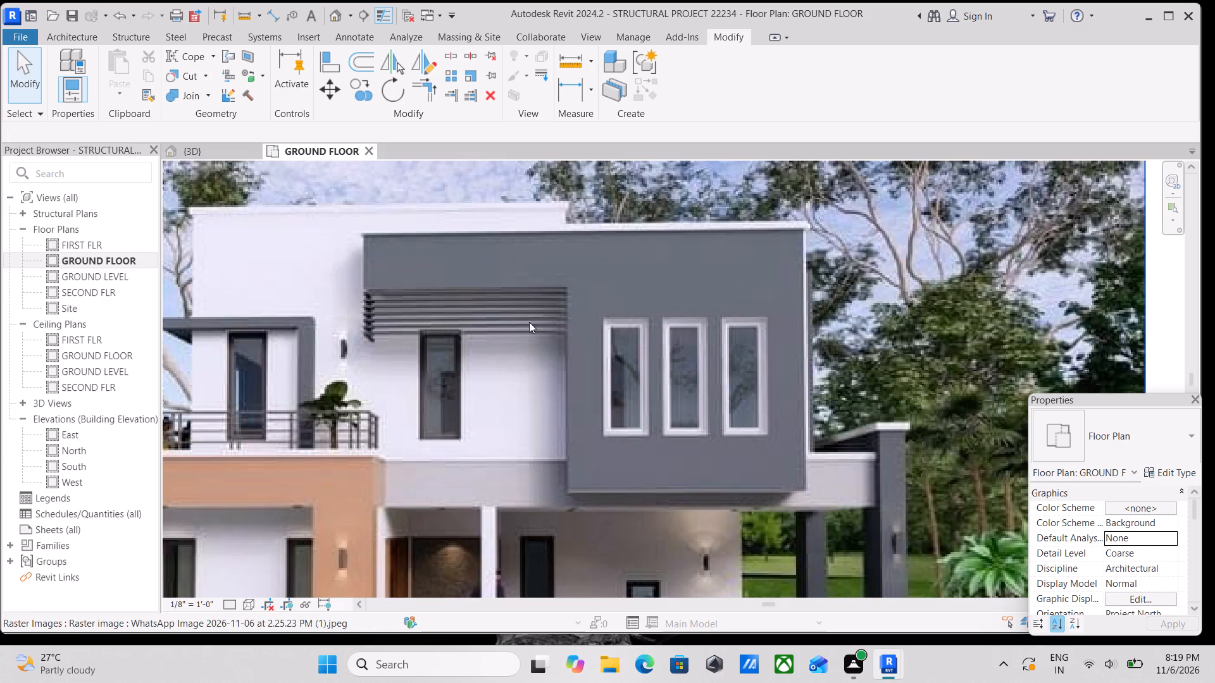
scroll(583, 357, "up", 2)
scroll(530, 289, "down", 2)
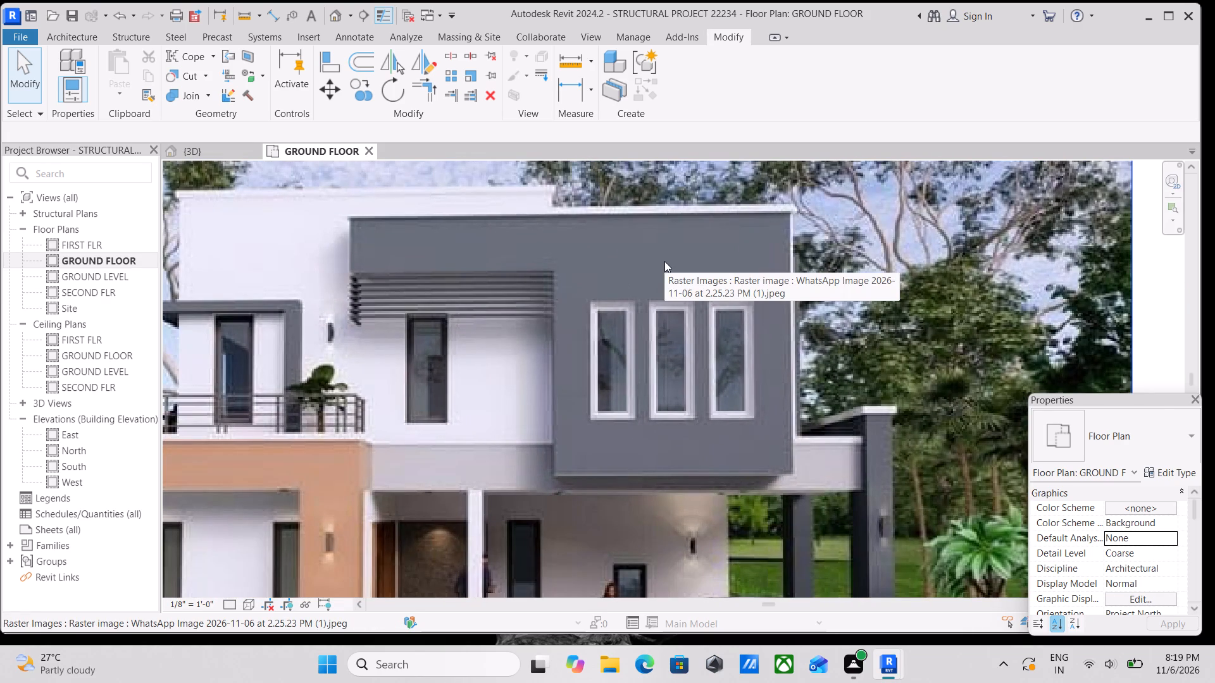
scroll(639, 293, "up", 7)
scroll(614, 320, "down", 6)
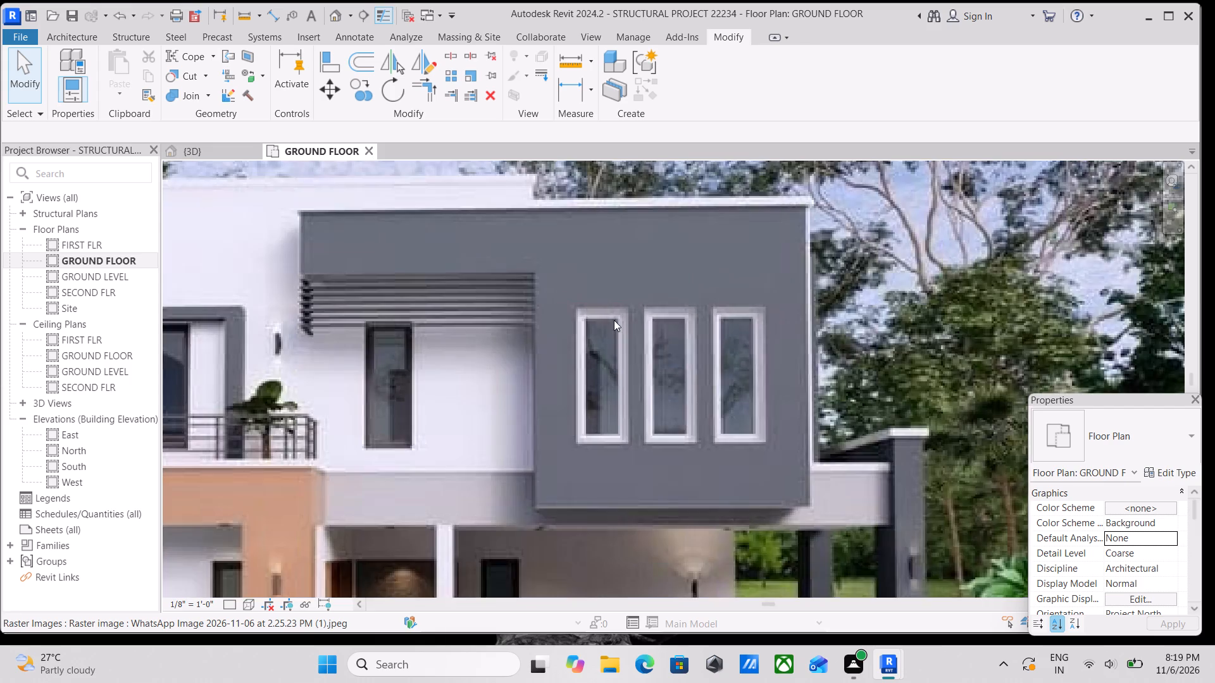
scroll(614, 320, "down", 2)
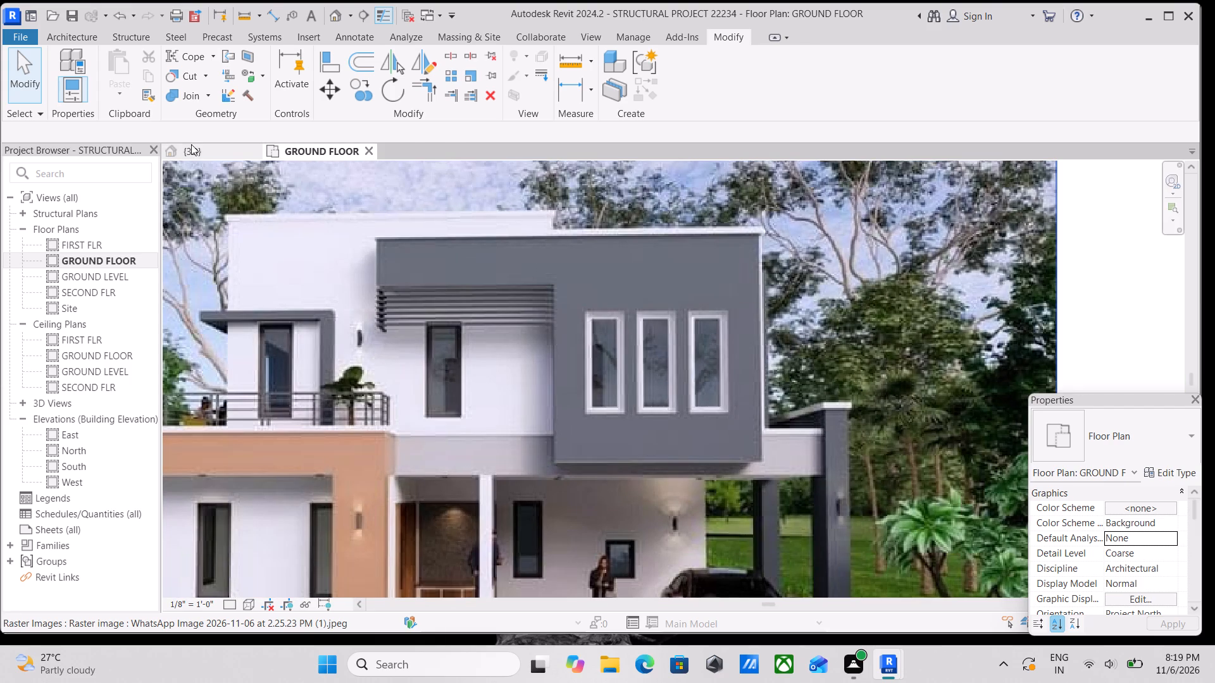
Compare the top of the cladding and parapet in the 3D model with the reference render in the GROUND FLOOR plan.
left_click(190, 149)
scroll(673, 454, "up", 3)
middle_click_drag(614, 458, 666, 398)
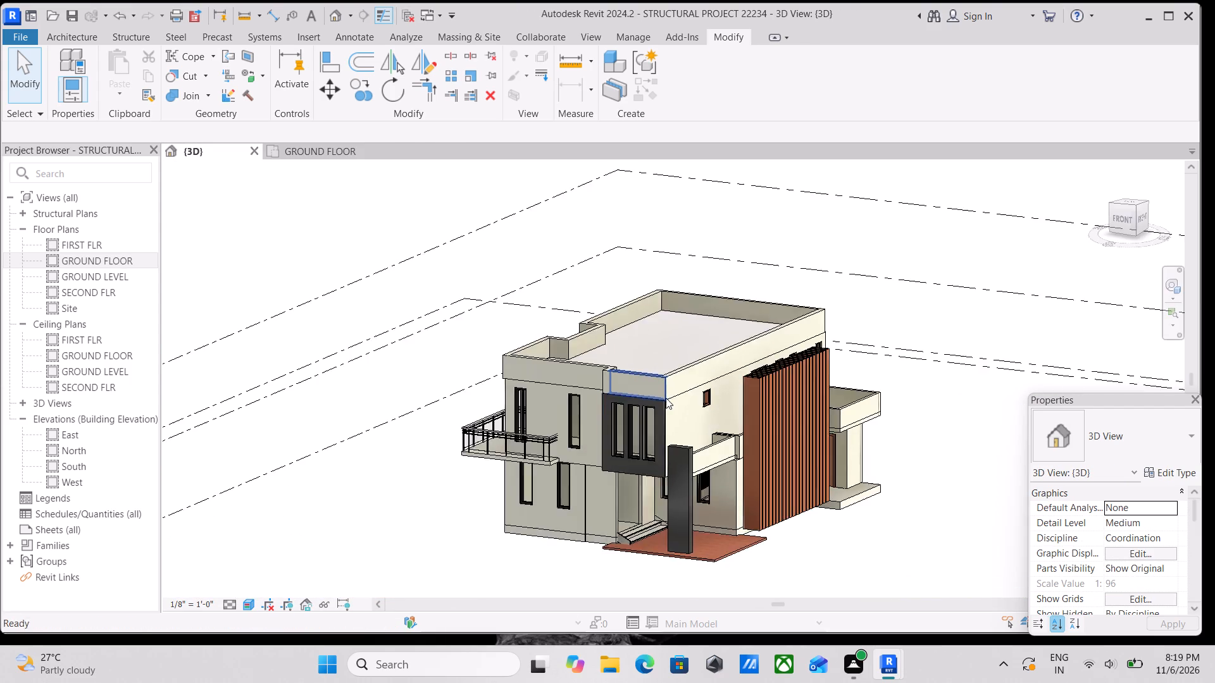
scroll(658, 415, "up", 2)
middle_click_drag(651, 446, 736, 443, "shift")
scroll(661, 412, "up", 6)
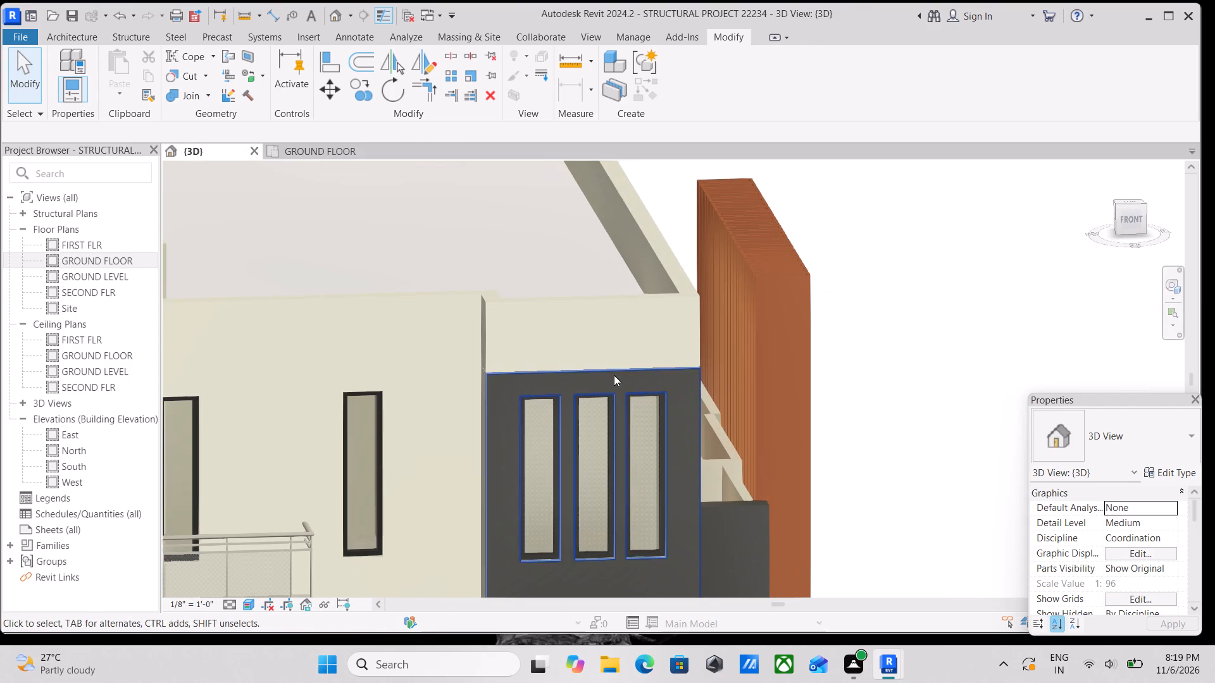
scroll(600, 379, "down", 2)
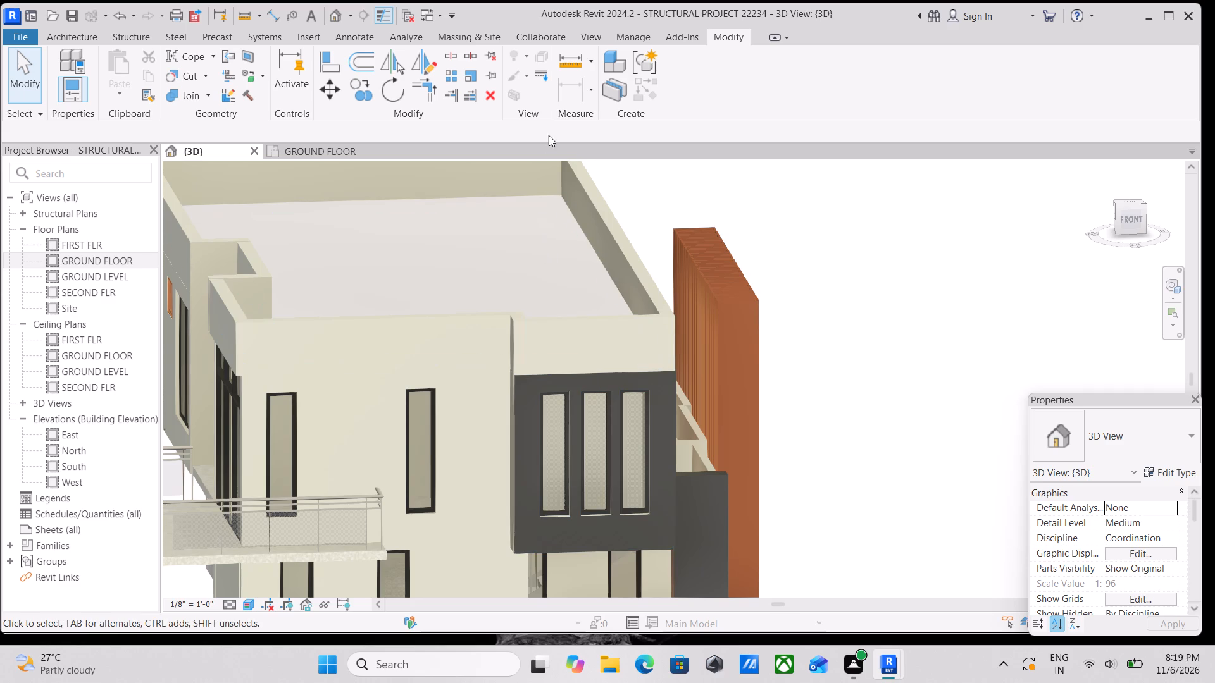
left_click(333, 147)
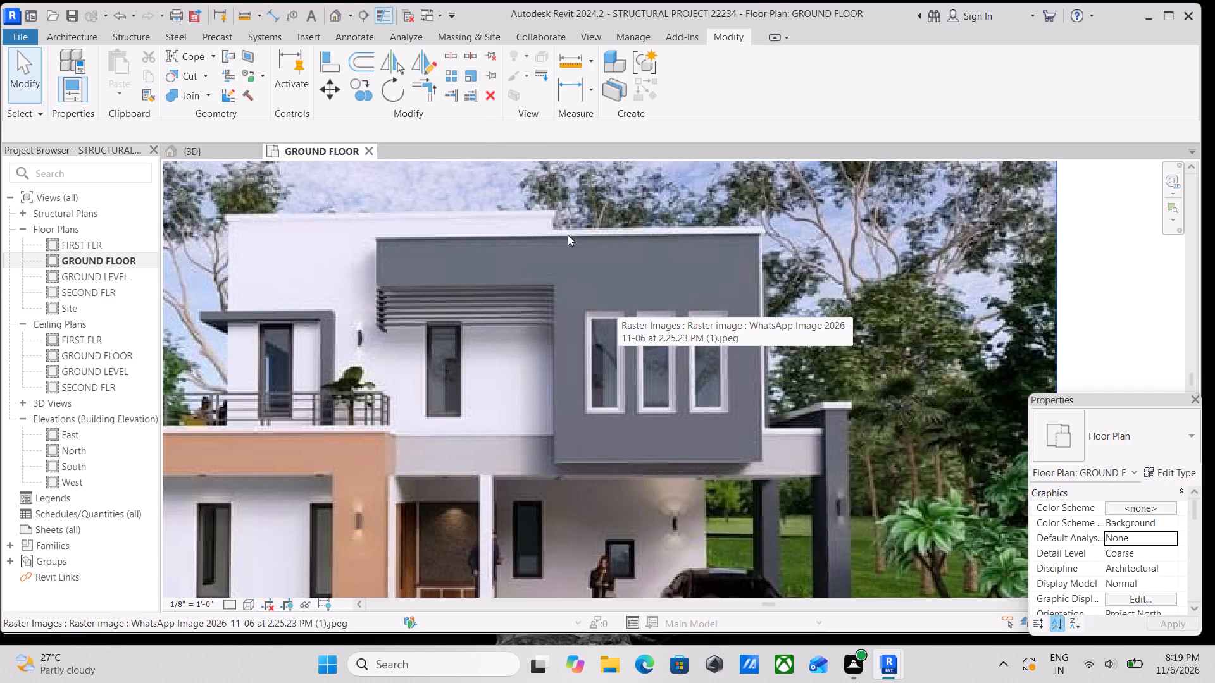
left_click(225, 152)
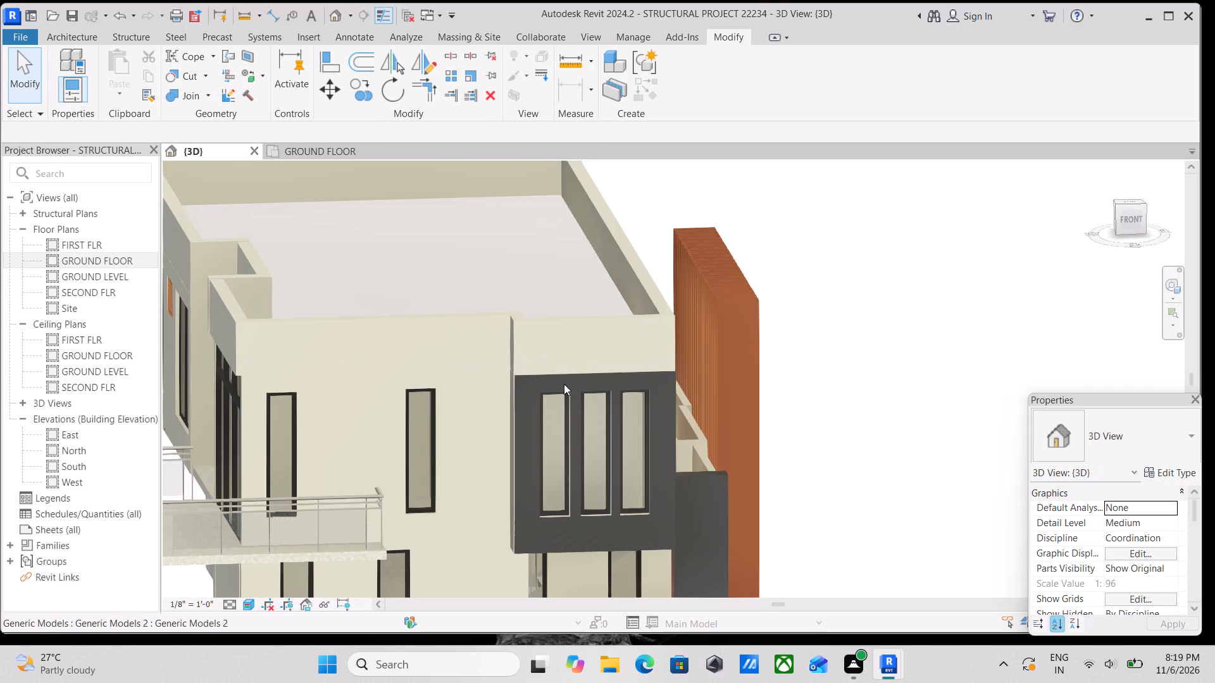
Open the dark cladding around the three upper-floor windows for in-place editing and change the 3D view's visual style.
left_click(563, 377)
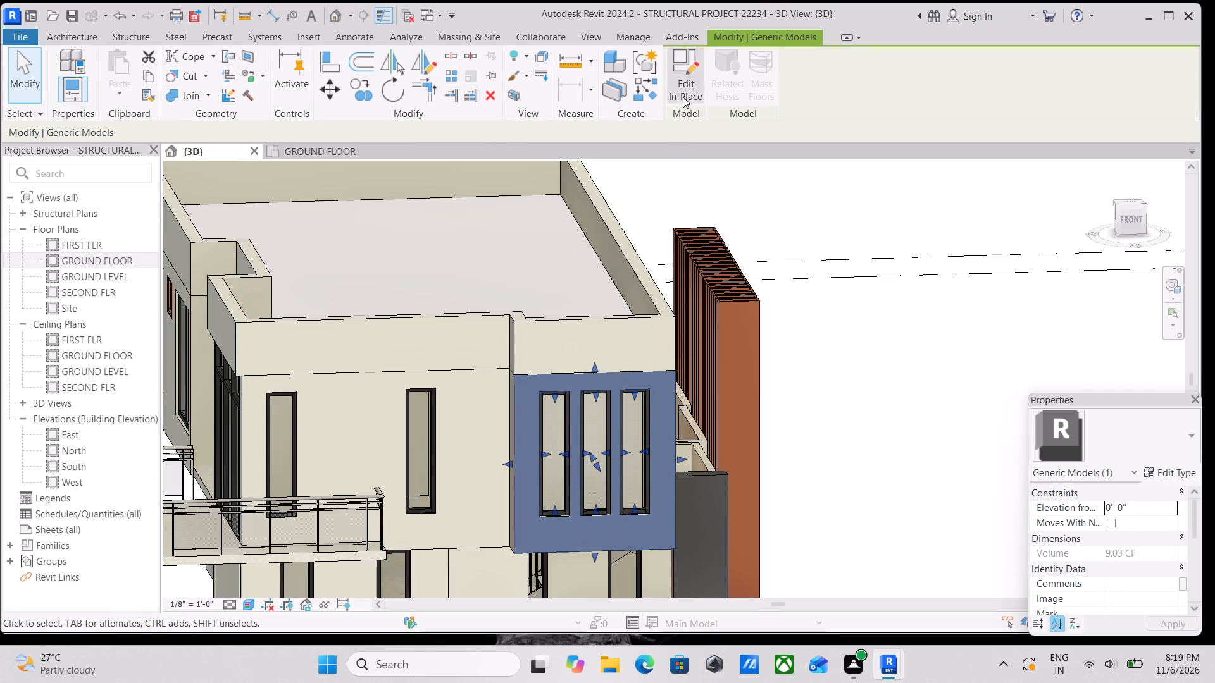
left_click(687, 82)
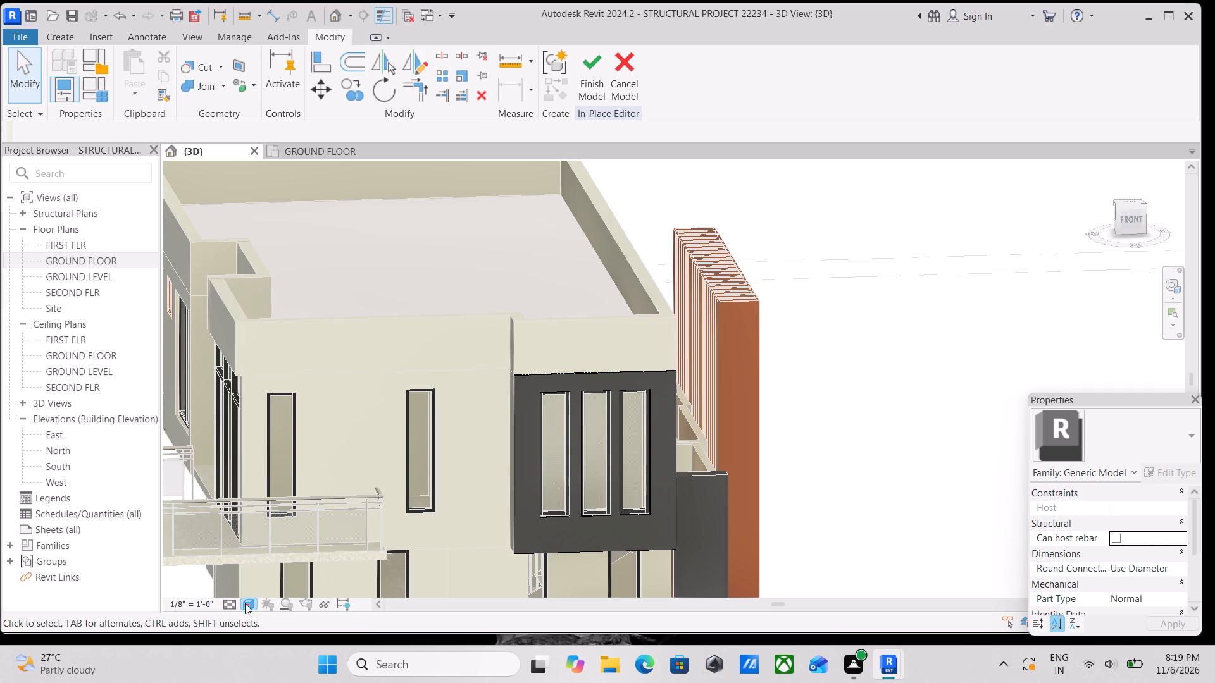
left_click(246, 604)
left_click(256, 545)
Stretch the top edge of the cladding extrusion upward to the top of the projecting wall's parapet.
scroll(536, 406, "up", 2)
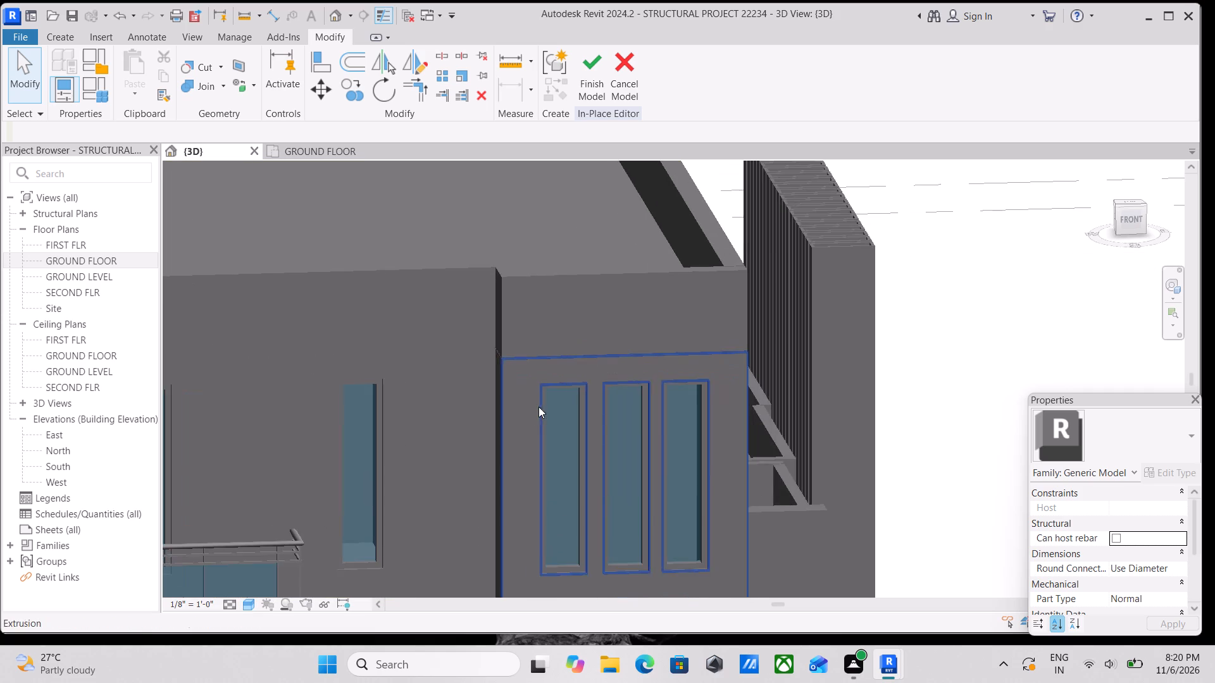
scroll(539, 407, "up", 1)
left_click(592, 367)
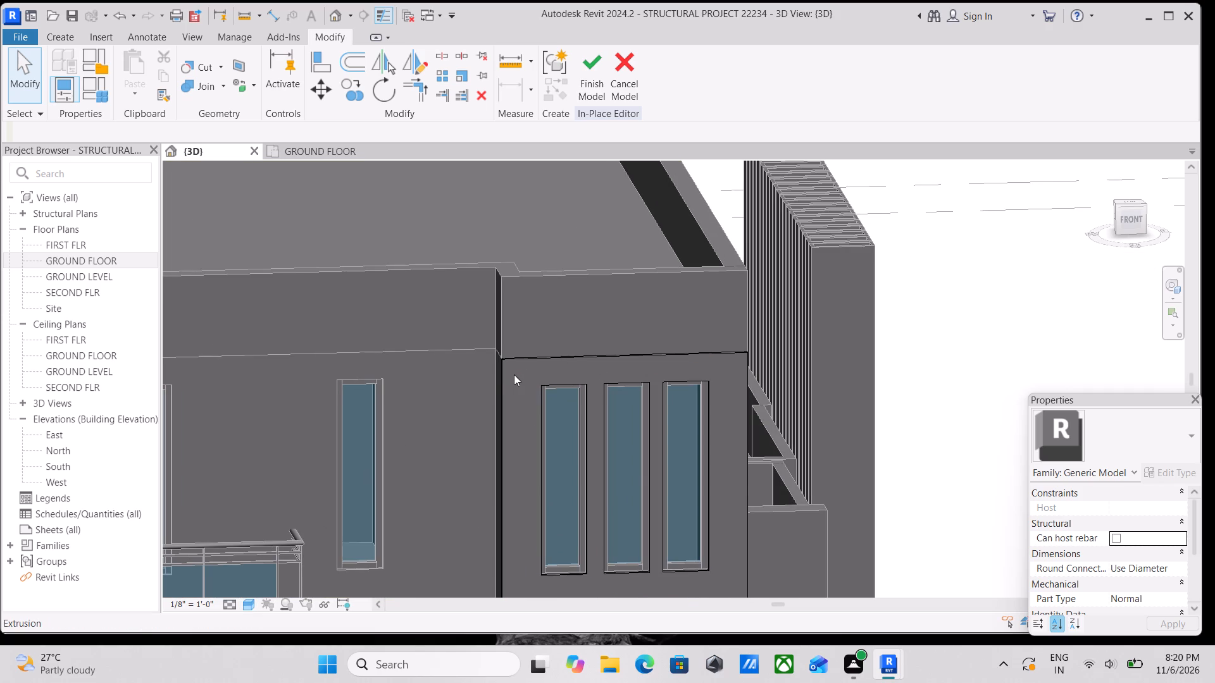
left_click(504, 374)
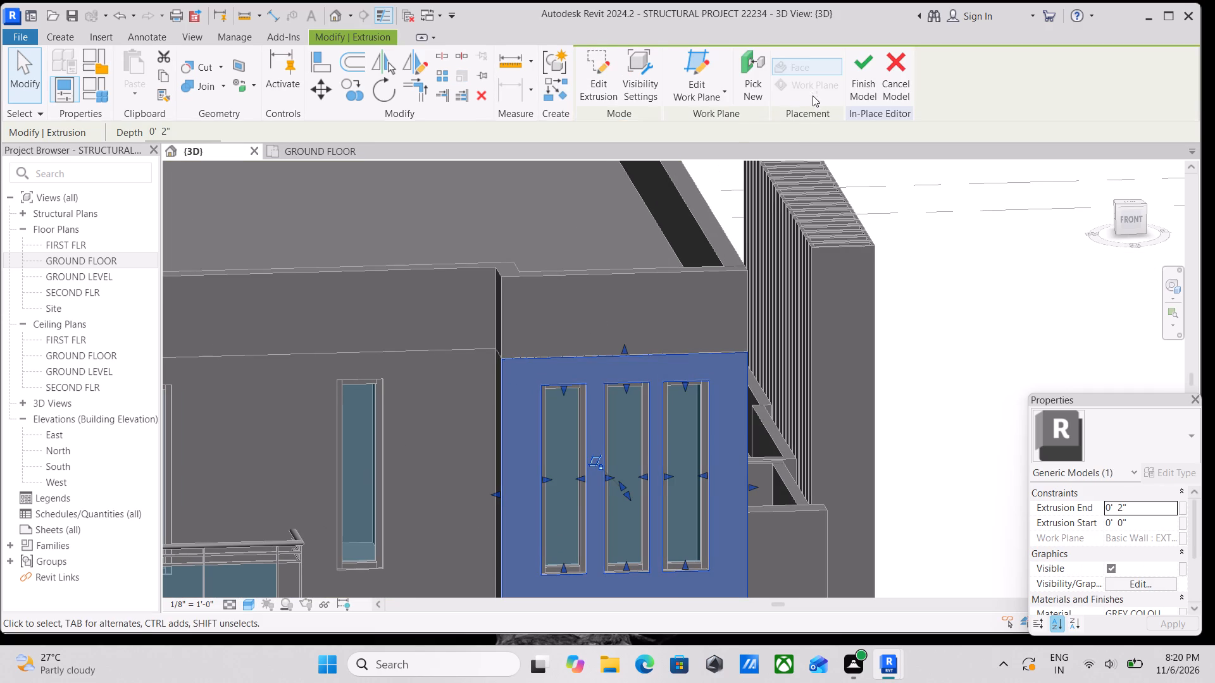
key("Escape")
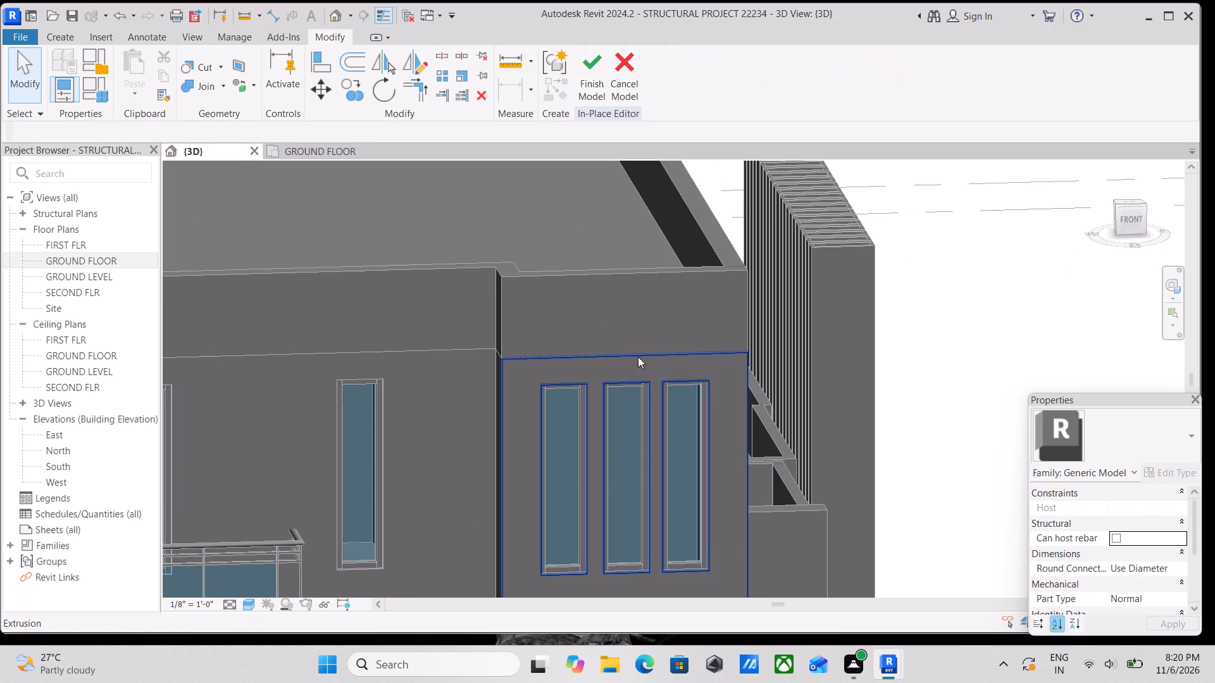
key("Escape")
left_click(613, 356)
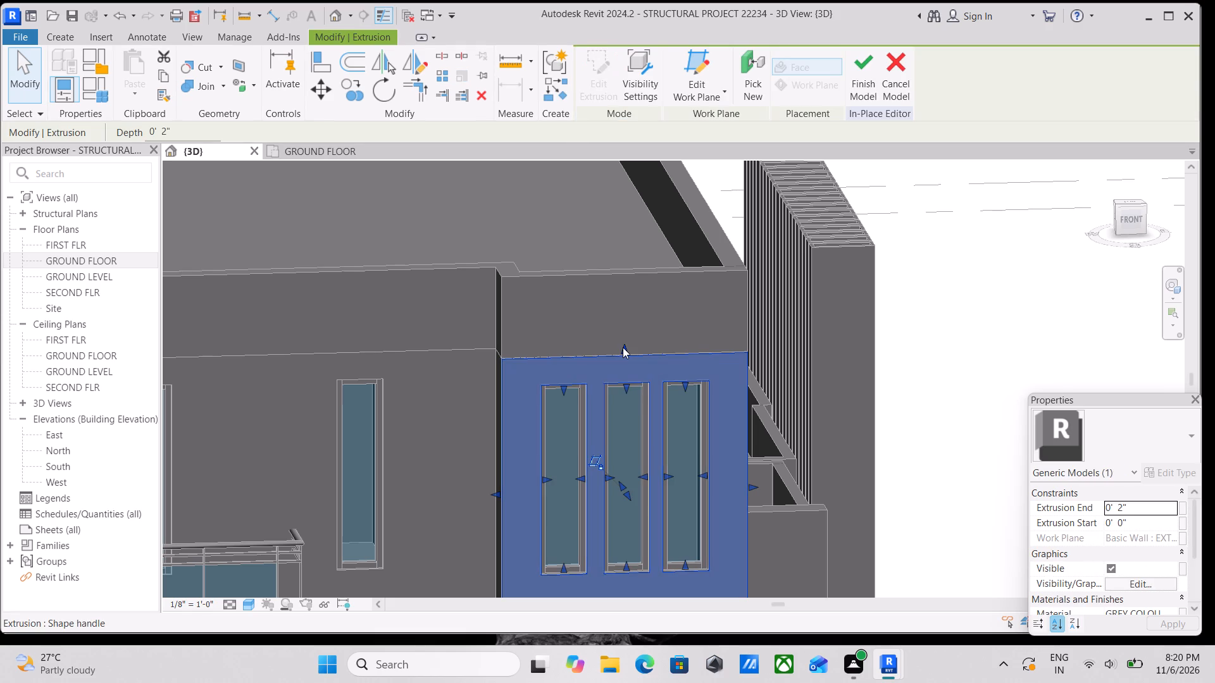
left_click_drag(623, 347, 629, 276)
key("Escape")
Open the cladding extrusion's sketch for editing at the three window openings.
scroll(630, 407, "down", 1)
middle_click_drag(628, 404, 632, 371)
scroll(585, 371, "up", 3)
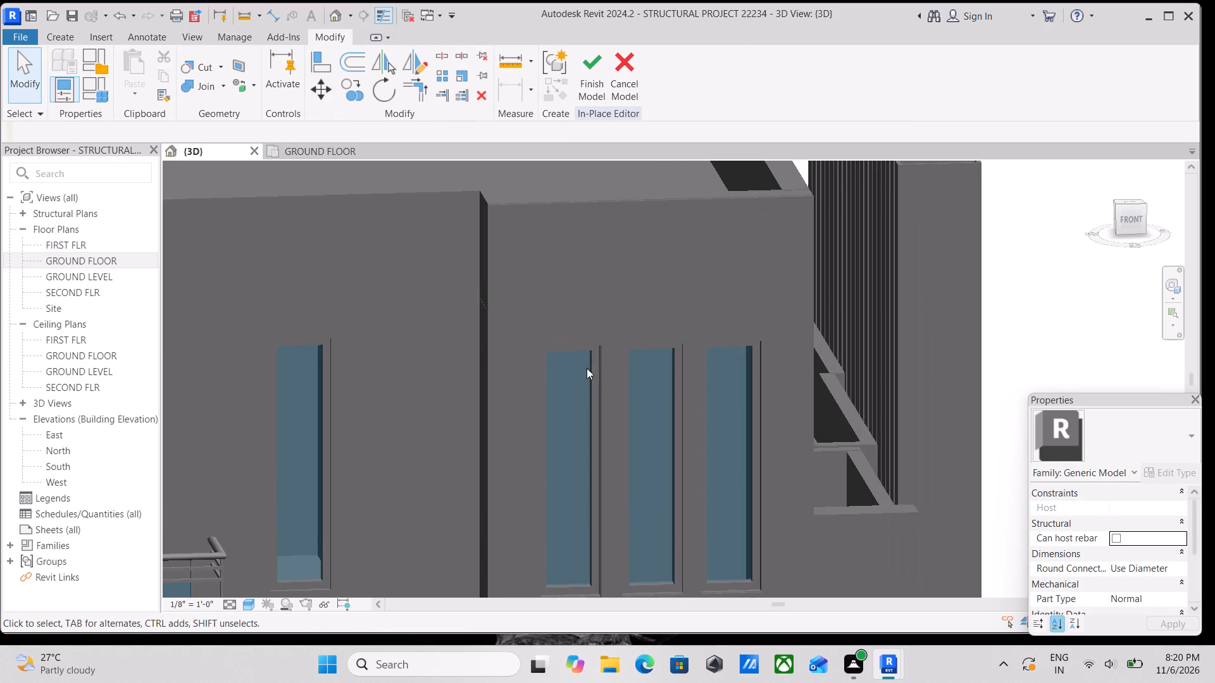
left_click(541, 345)
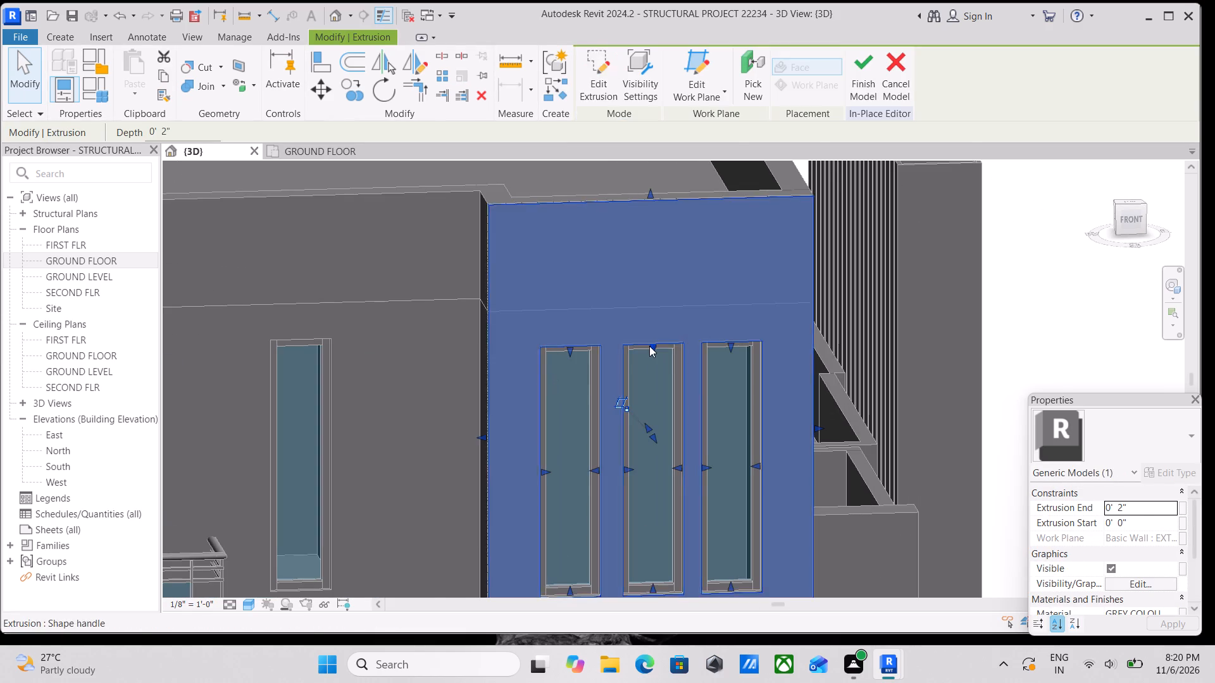
scroll(649, 346, "up", 2)
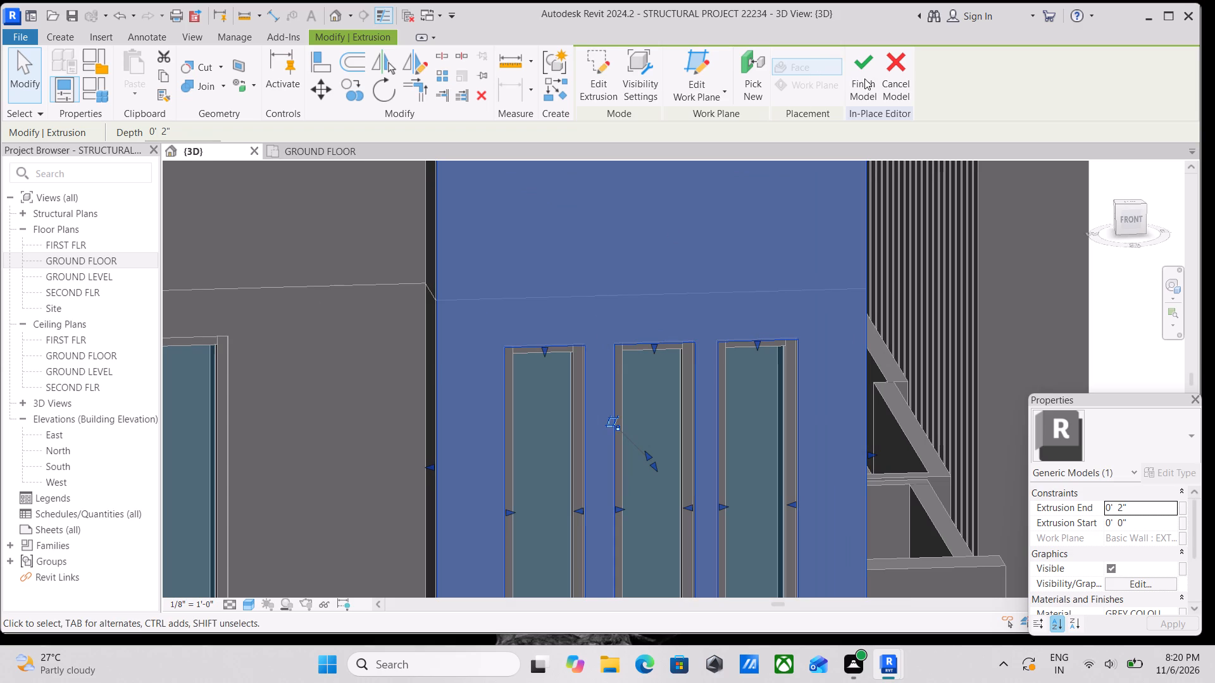
left_click(604, 79)
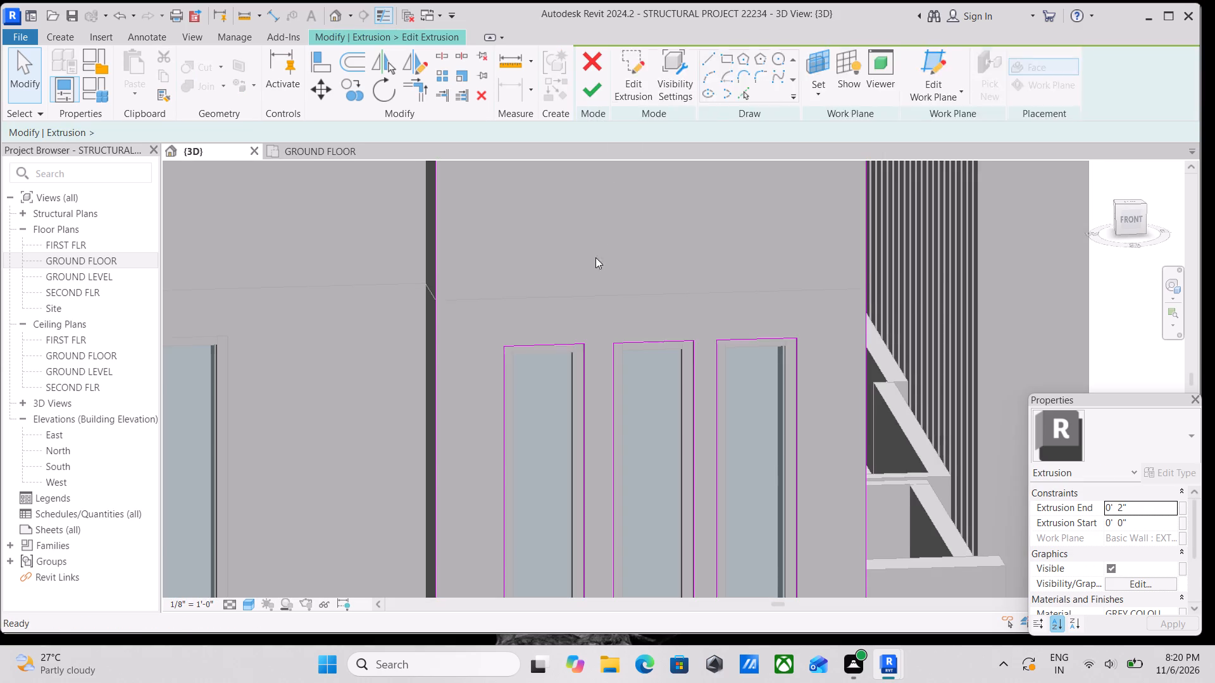
middle_click_drag(590, 268, 585, 170)
scroll(616, 286, "down", 2)
middle_click_drag(616, 285, 602, 254)
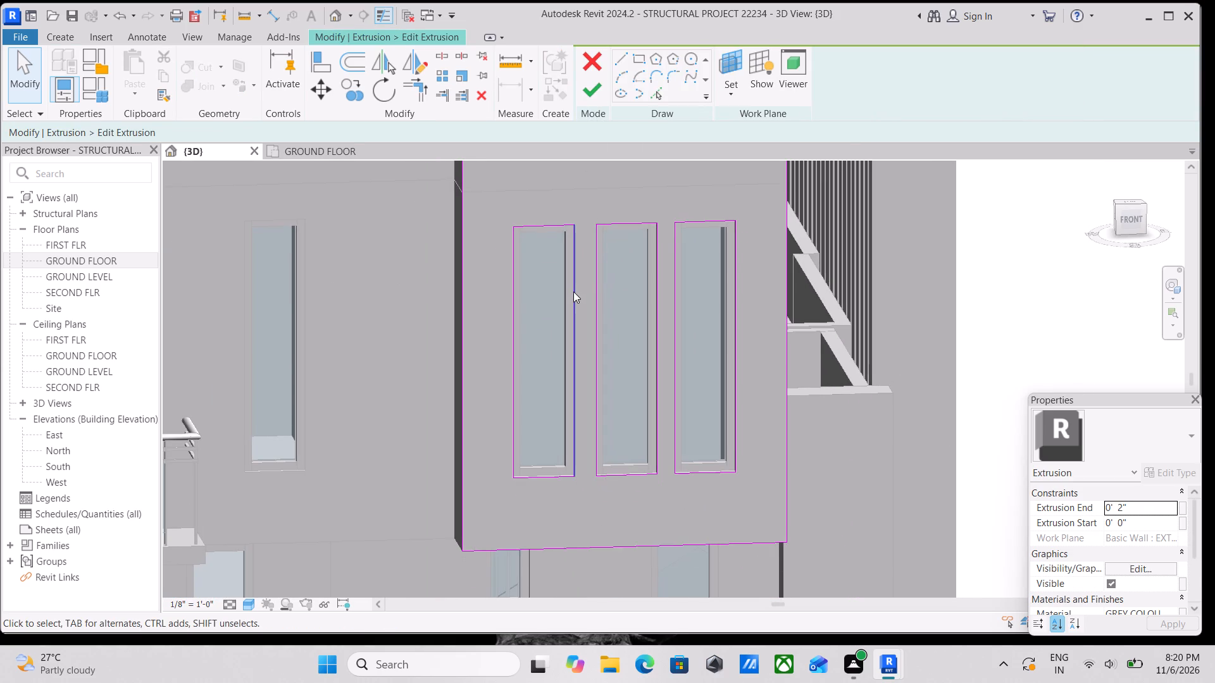
scroll(573, 293, "up", 4)
scroll(578, 257, "down", 2)
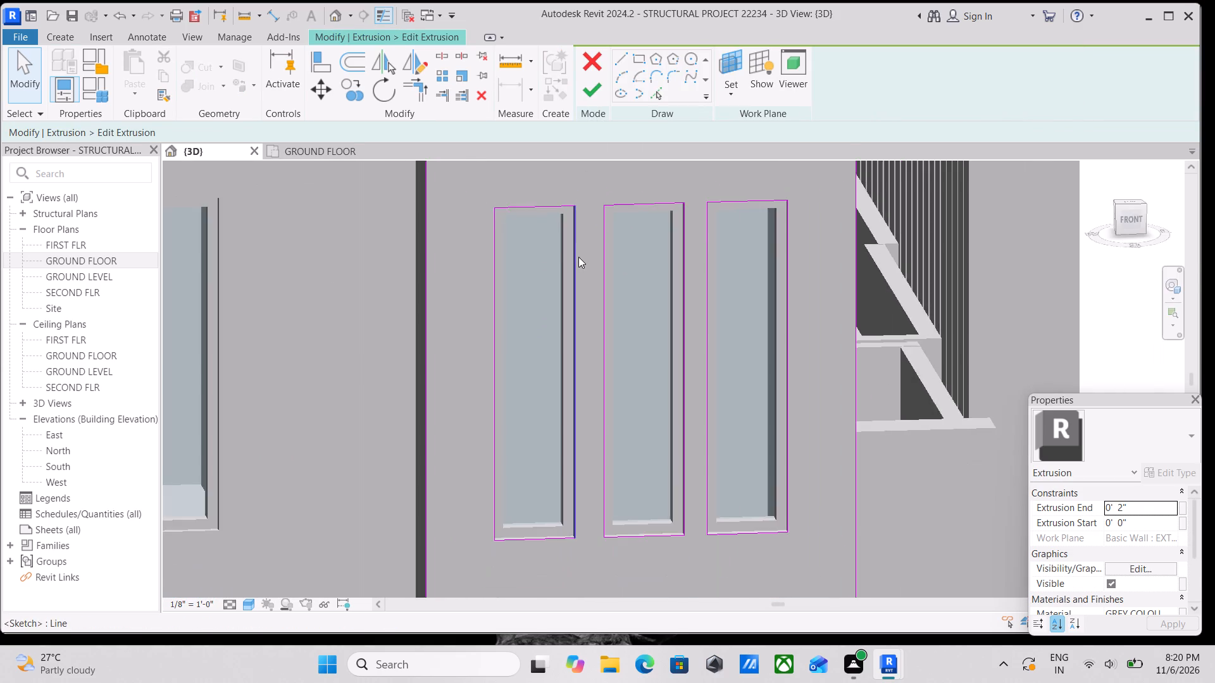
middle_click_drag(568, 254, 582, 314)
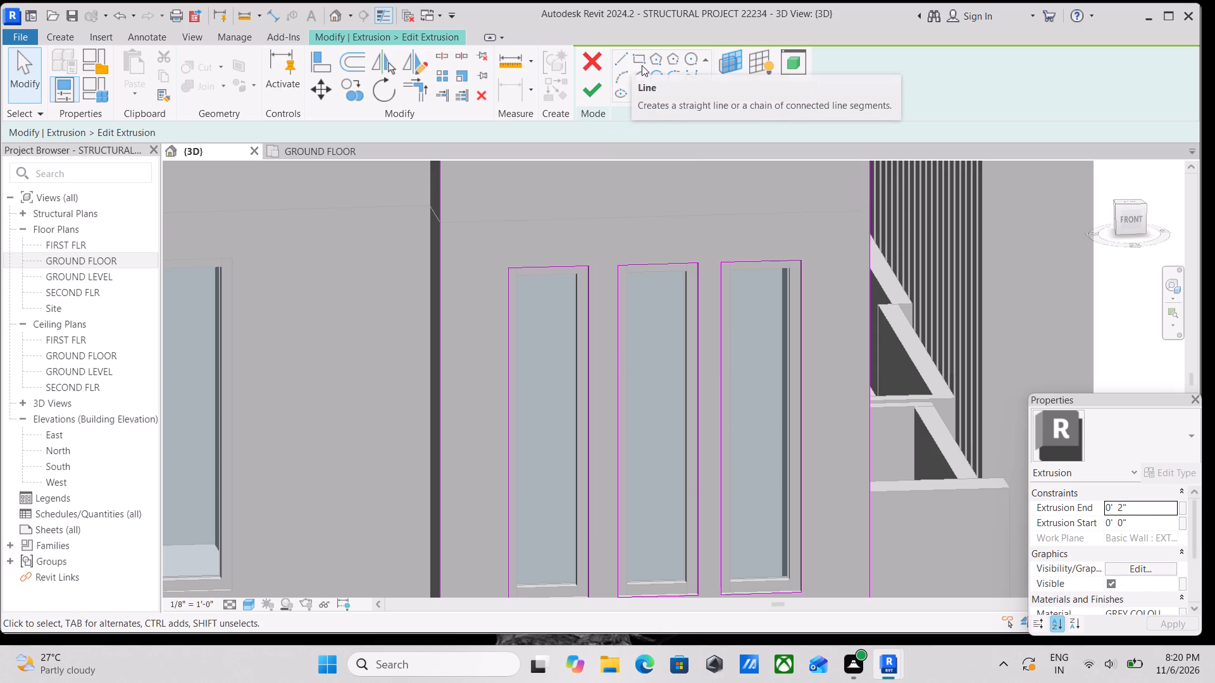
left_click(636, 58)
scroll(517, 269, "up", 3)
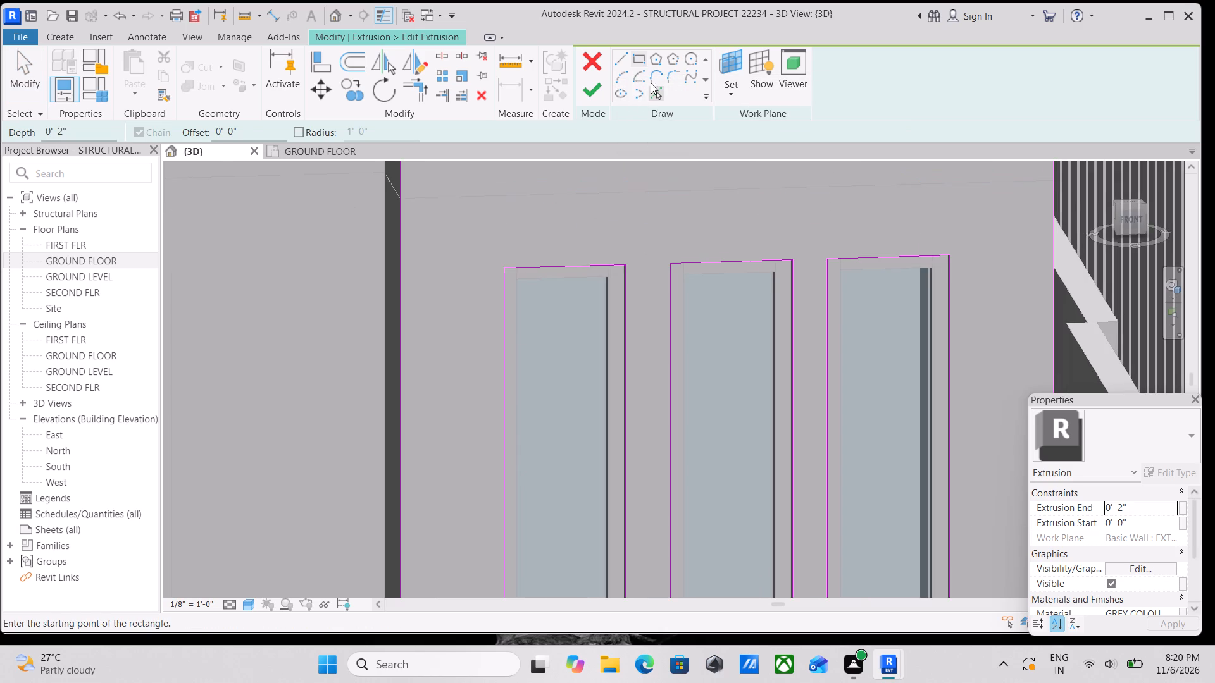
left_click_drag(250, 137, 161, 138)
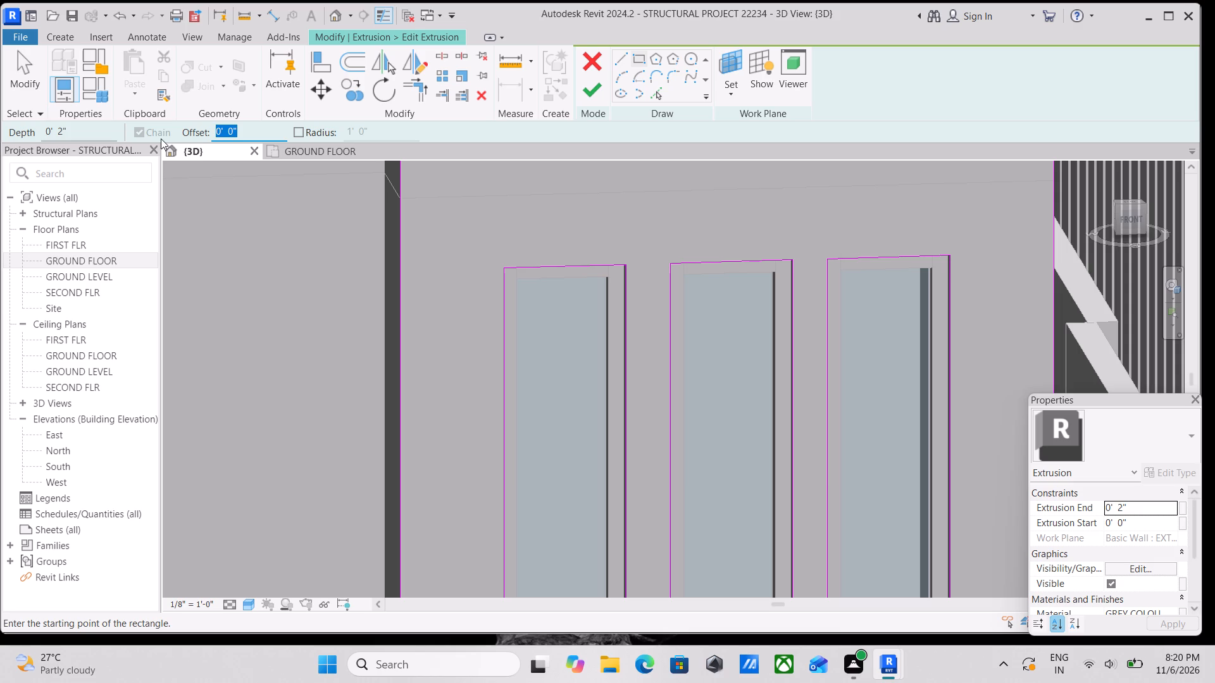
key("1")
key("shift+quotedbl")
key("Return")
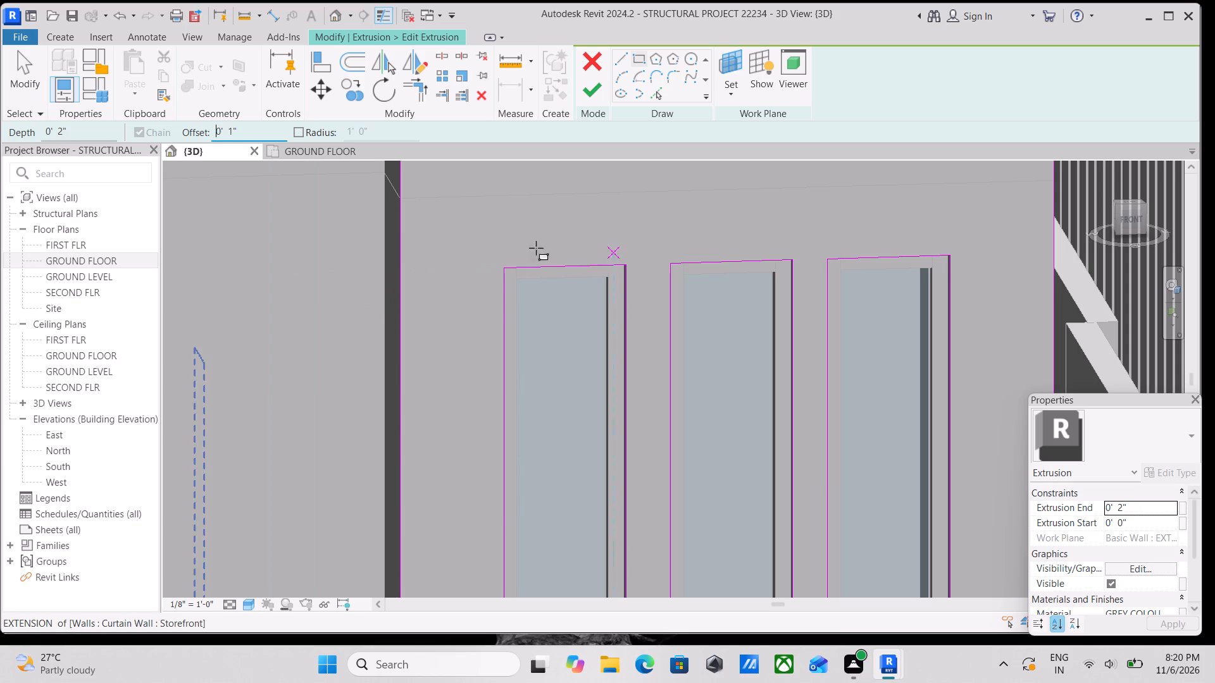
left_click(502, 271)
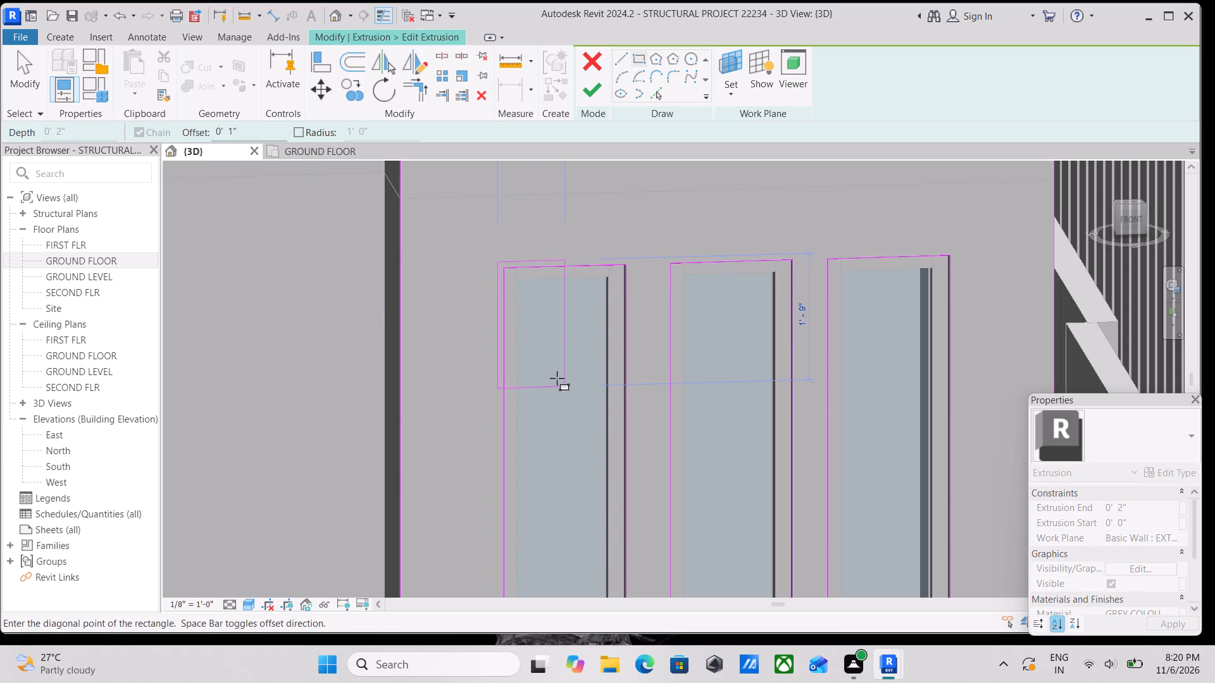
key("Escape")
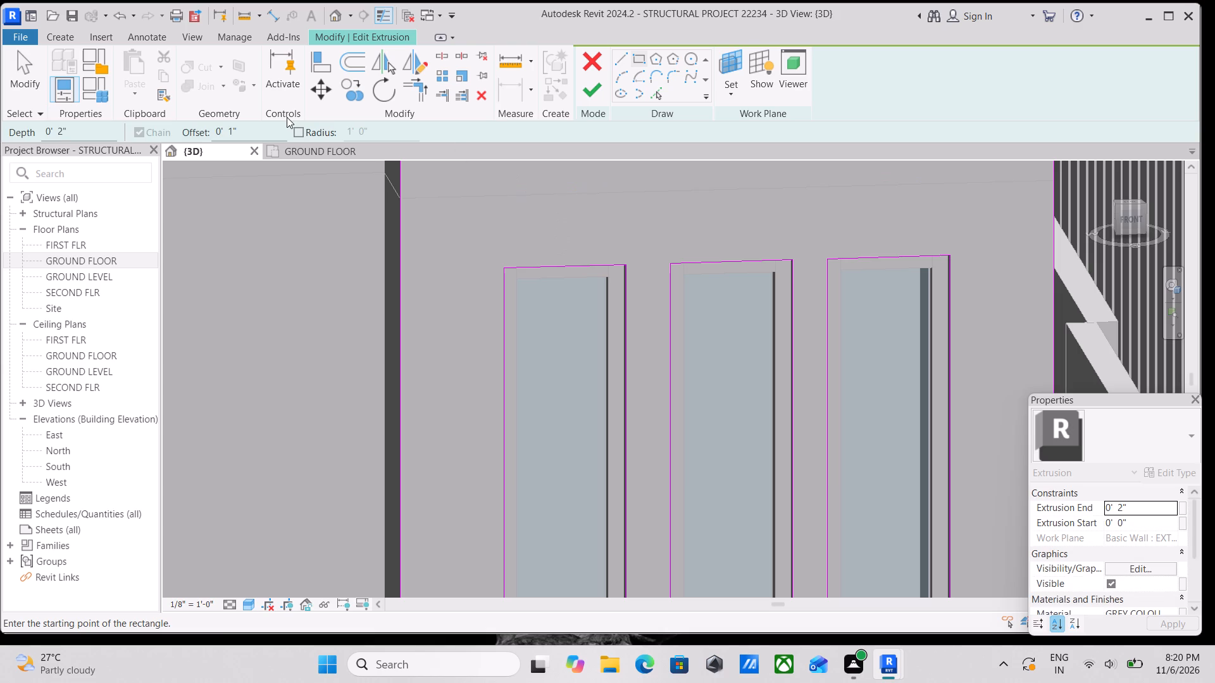
Sketch a rectangle around the first window opening with a 3" offset outside the opening's edges.
left_click_drag(246, 133, 207, 135)
key("3")
key("shift+quotedbl")
key("Return")
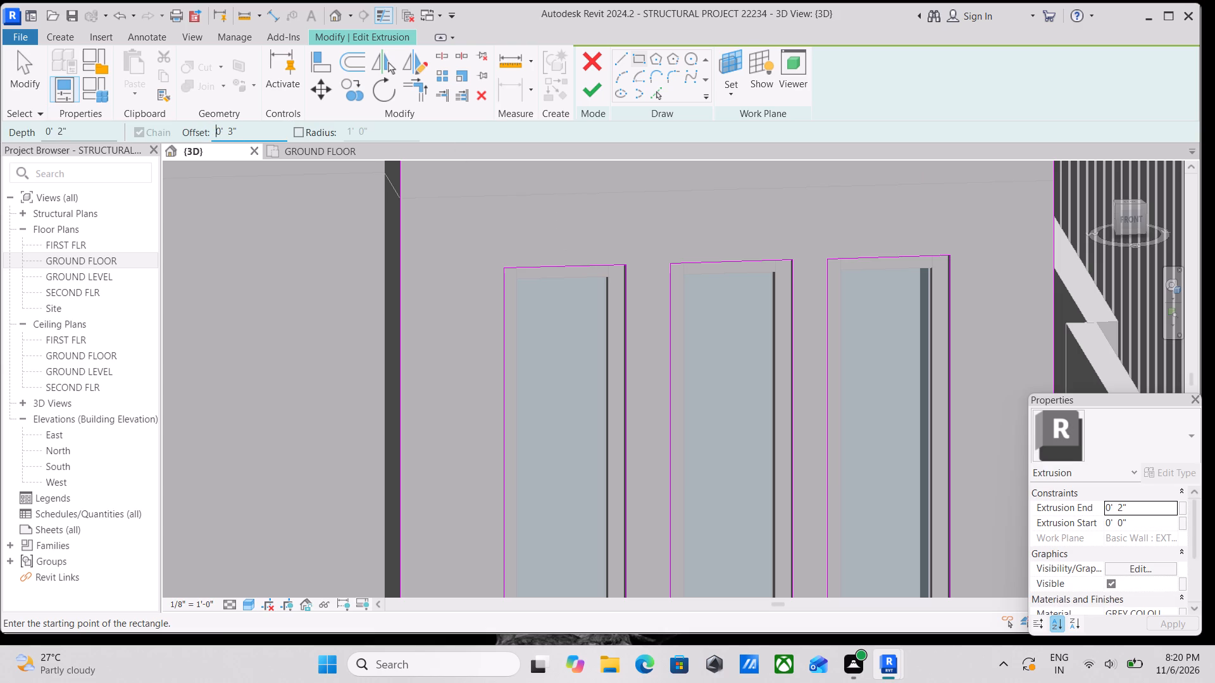
left_click(501, 265)
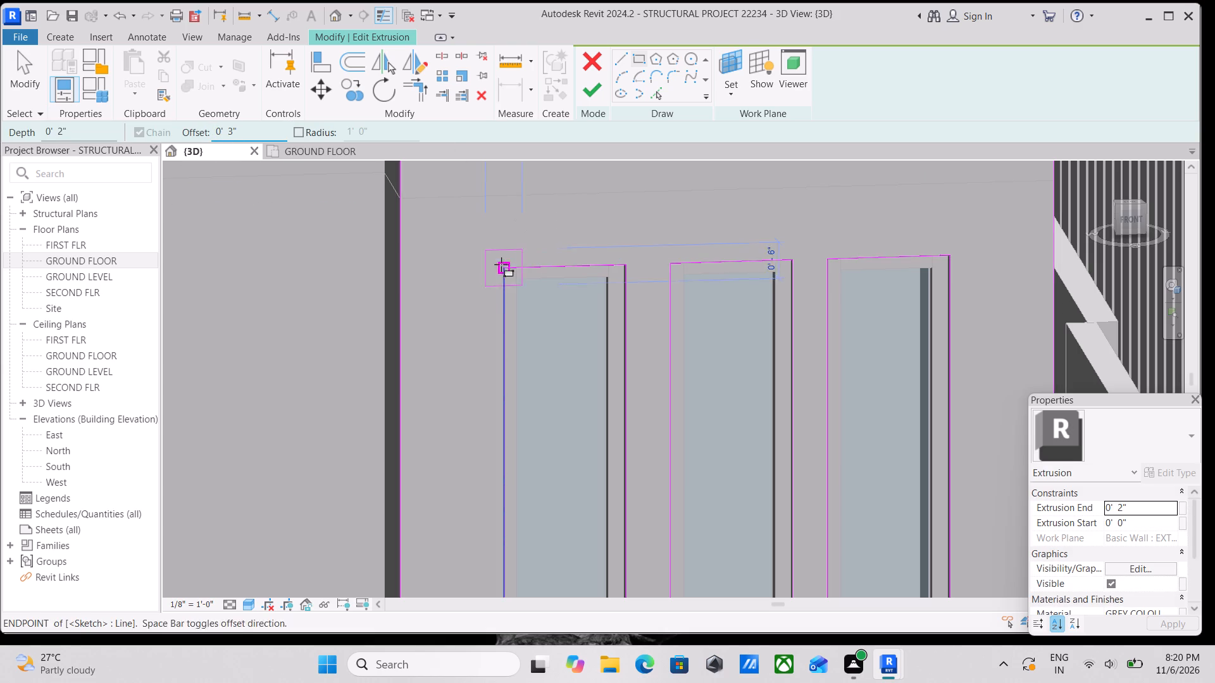
middle_click_drag(576, 354, 557, 228)
middle_click_drag(621, 402, 584, 218)
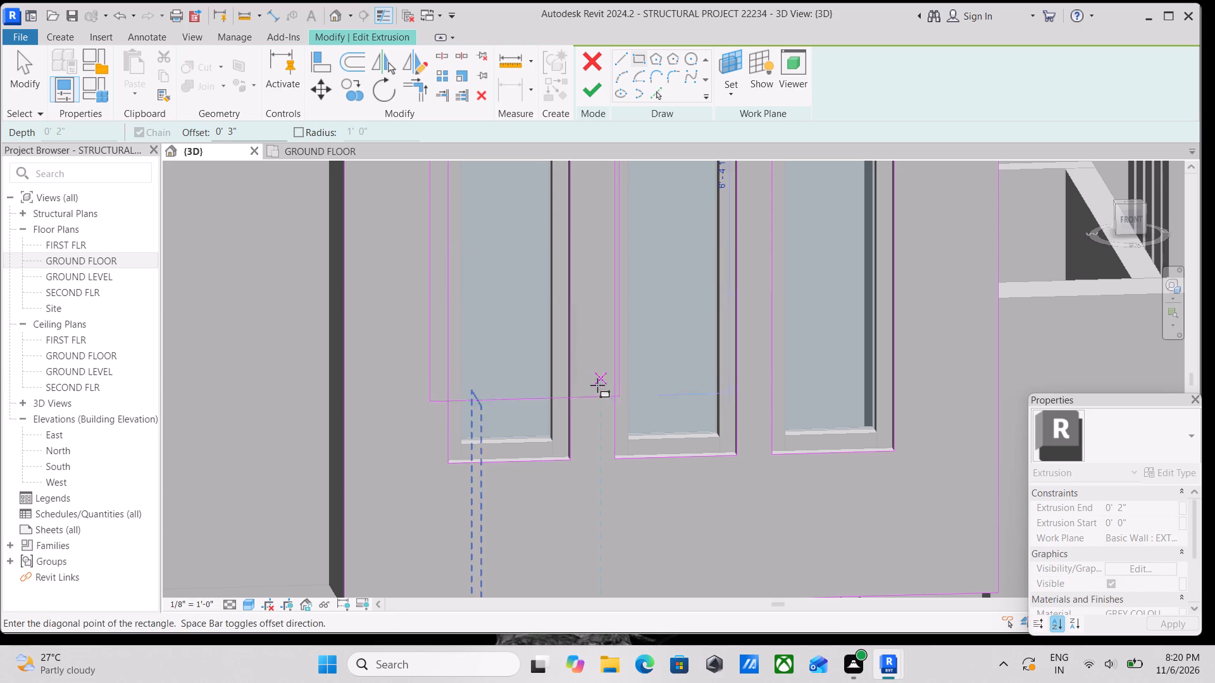
left_click(574, 464)
Sketch a rectangle around the middle window opening with the same 3" outward offset.
scroll(575, 371, "down", 3)
middle_click_drag(575, 371, 480, 495)
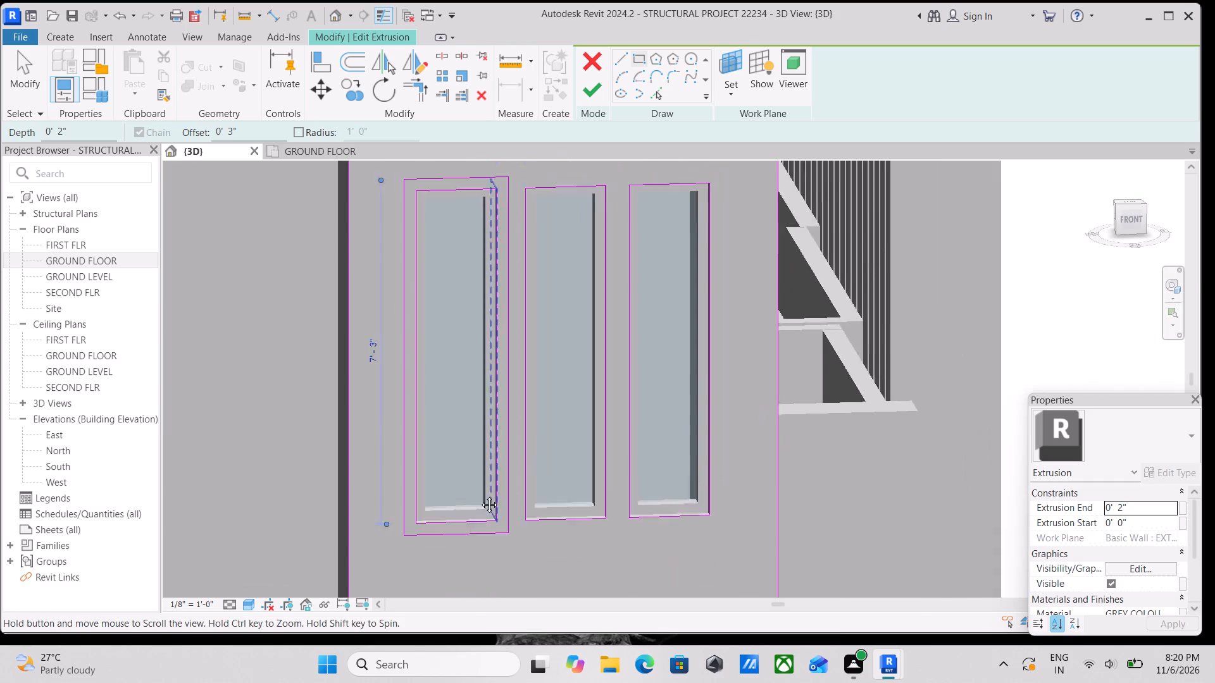
middle_click_drag(480, 495, 458, 524)
scroll(494, 258, "up", 2)
left_click(483, 244)
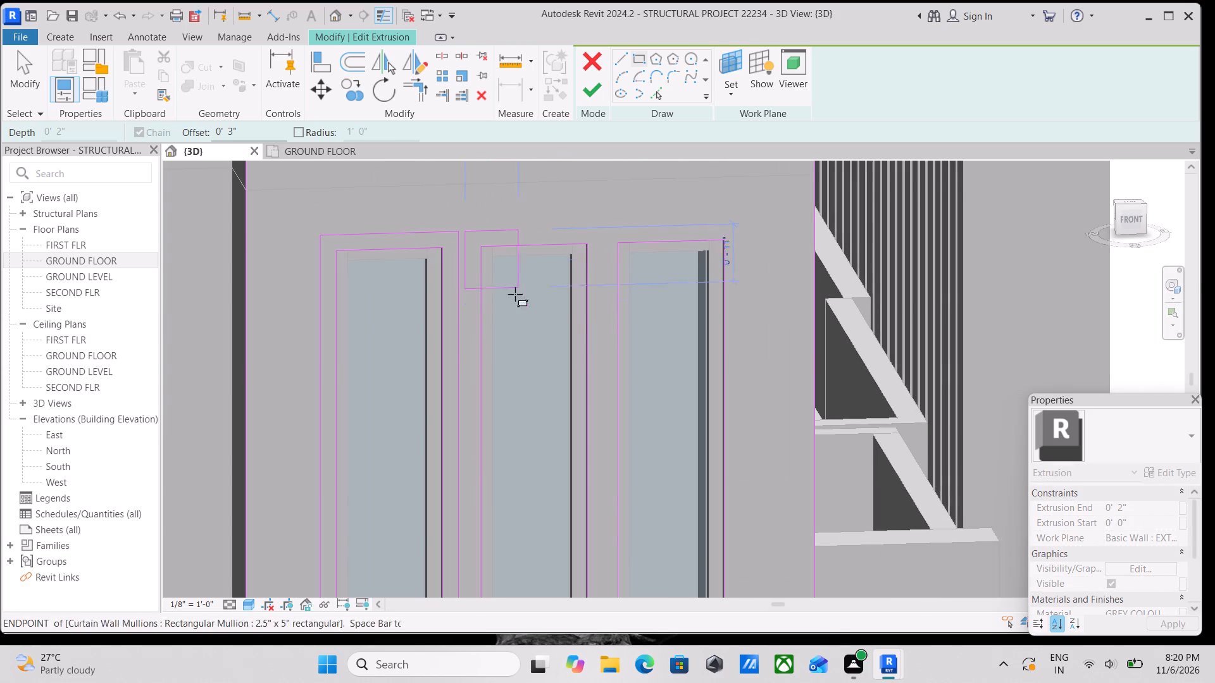
middle_click_drag(529, 338, 527, 231)
middle_click_drag(564, 381, 545, 257)
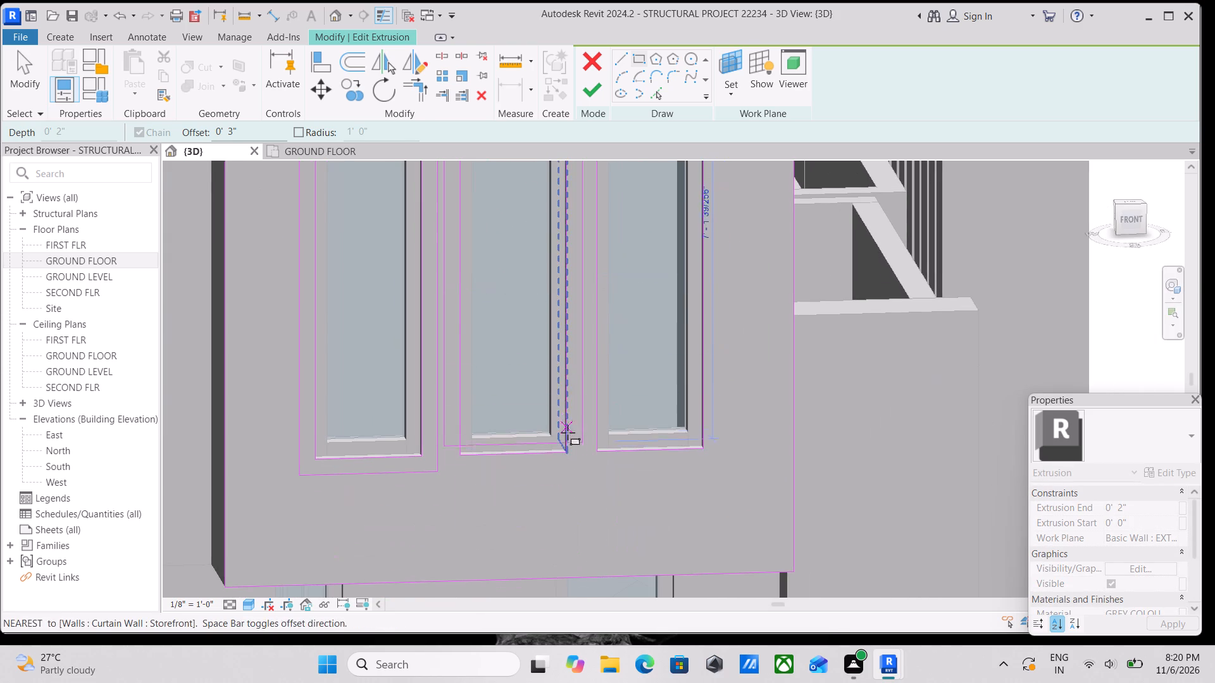
left_click(567, 452)
Sketch a rectangle around the third window opening at the 3" outward offset and finish drawing rectangles.
scroll(600, 364, "down", 2)
middle_click_drag(600, 366, 537, 512)
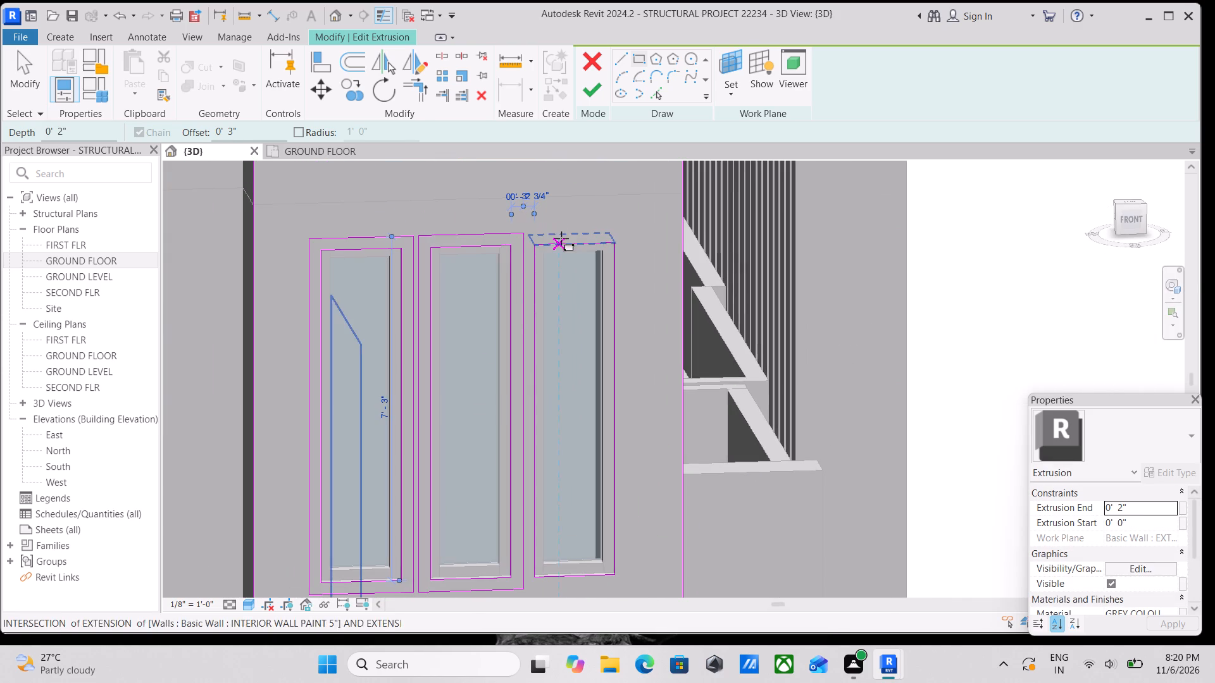
left_click(537, 240)
scroll(560, 371, "down", 1)
middle_click_drag(560, 371, 550, 289)
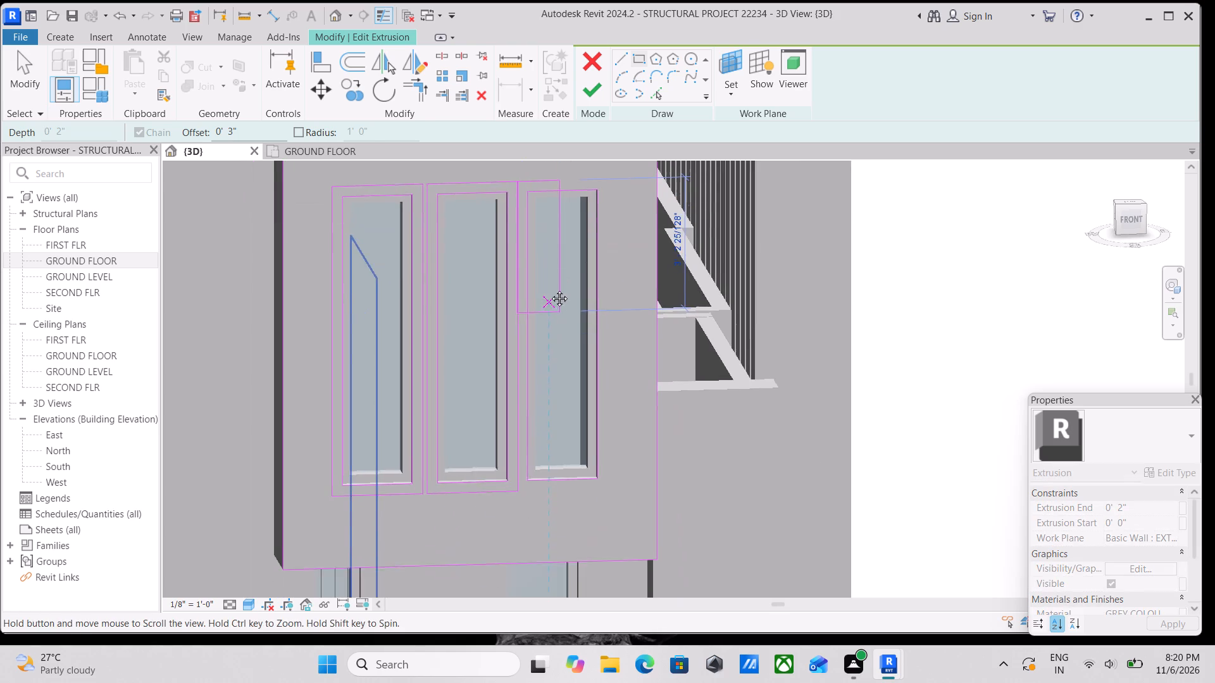
middle_click_drag(550, 289, 550, 288)
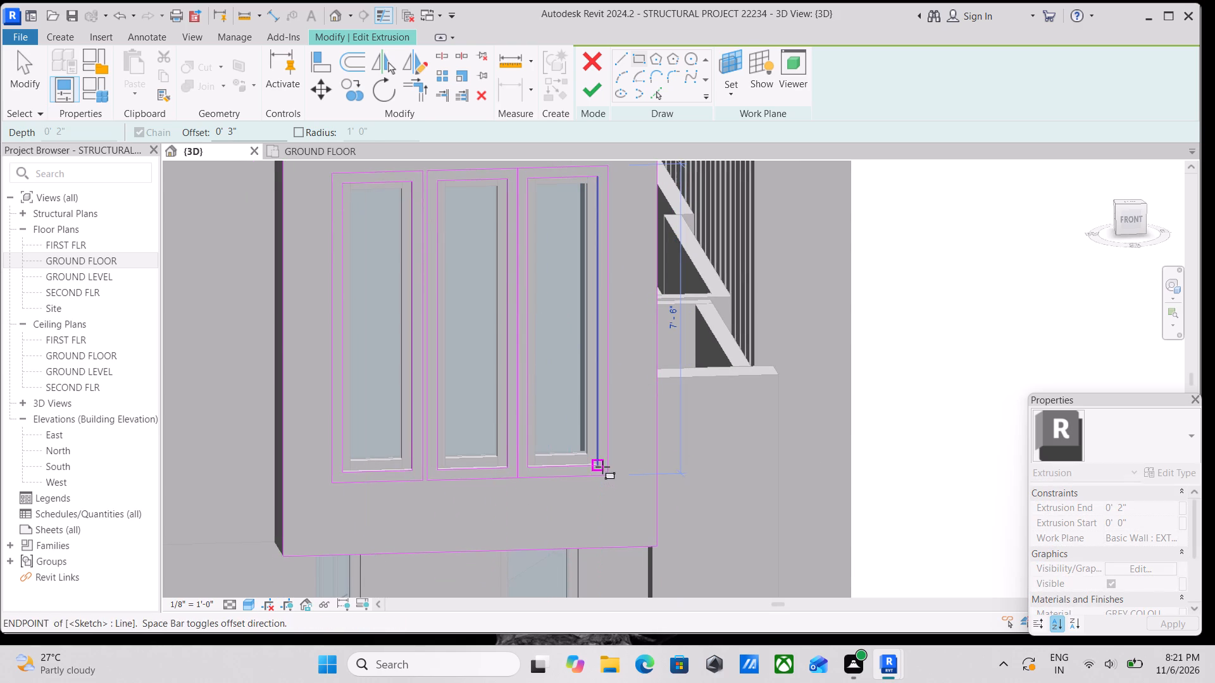
left_click(601, 467)
scroll(544, 352, "down", 2)
middle_click_drag(544, 352, 564, 425)
scroll(542, 471, "up", 2)
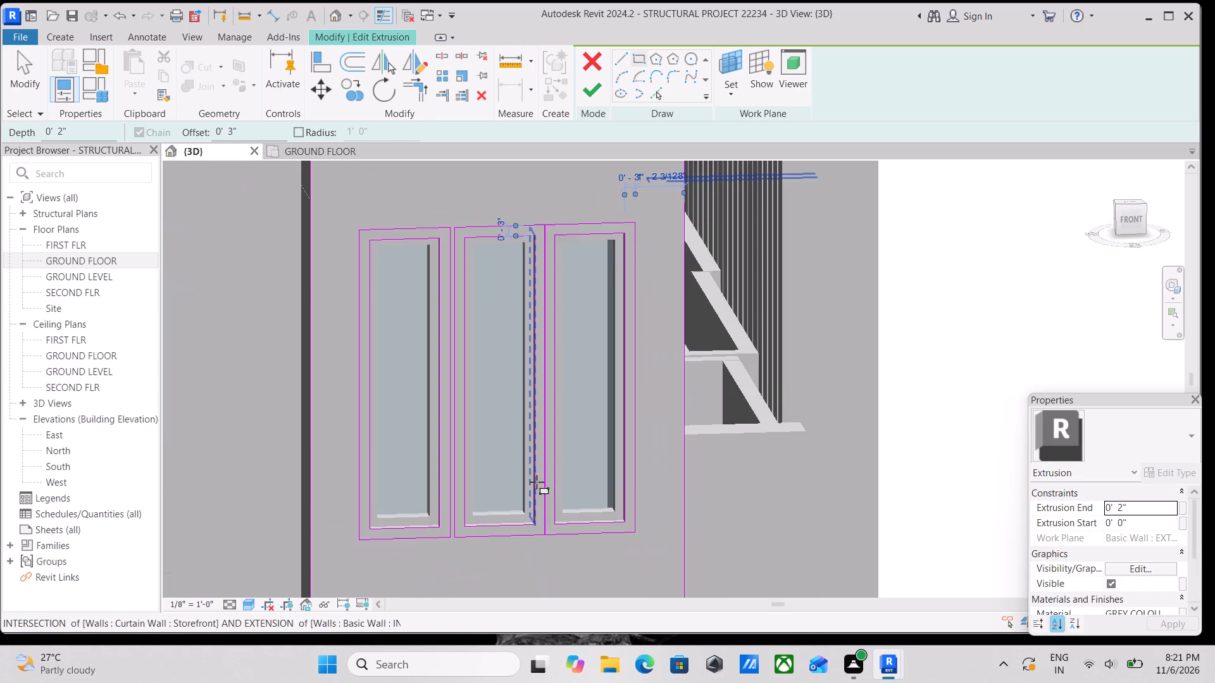
key("Escape")
scroll(556, 326, "up", 2)
key("Escape")
scroll(552, 214, "up", 3)
key("Escape")
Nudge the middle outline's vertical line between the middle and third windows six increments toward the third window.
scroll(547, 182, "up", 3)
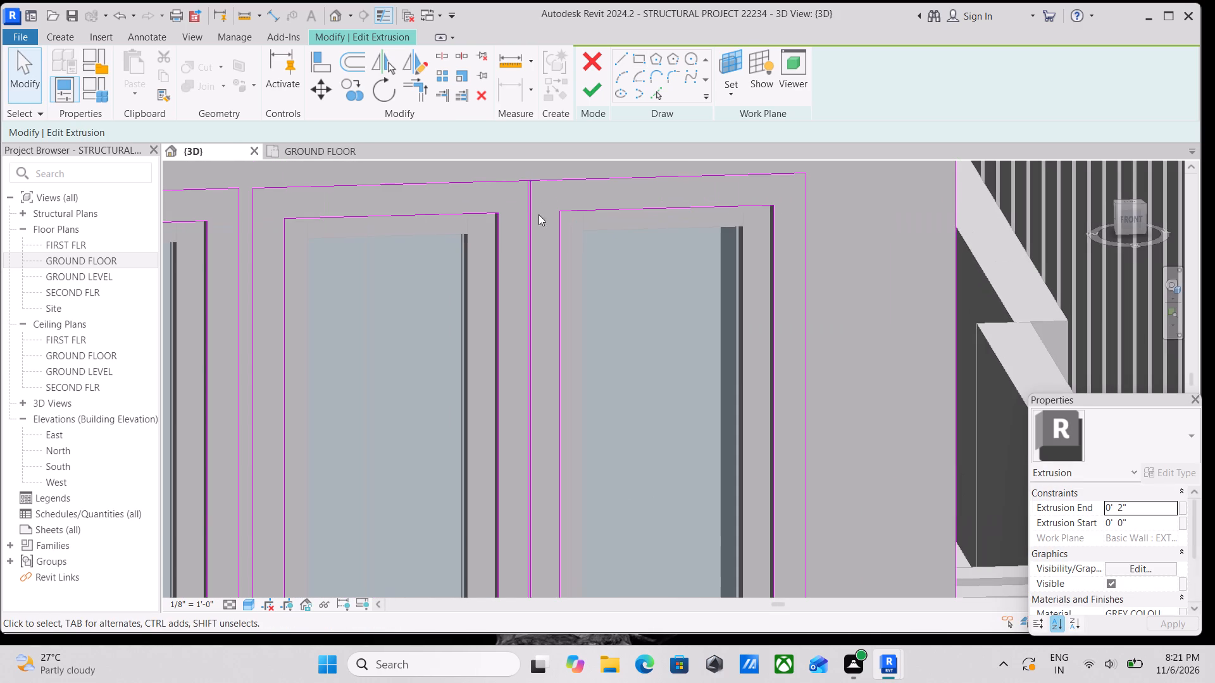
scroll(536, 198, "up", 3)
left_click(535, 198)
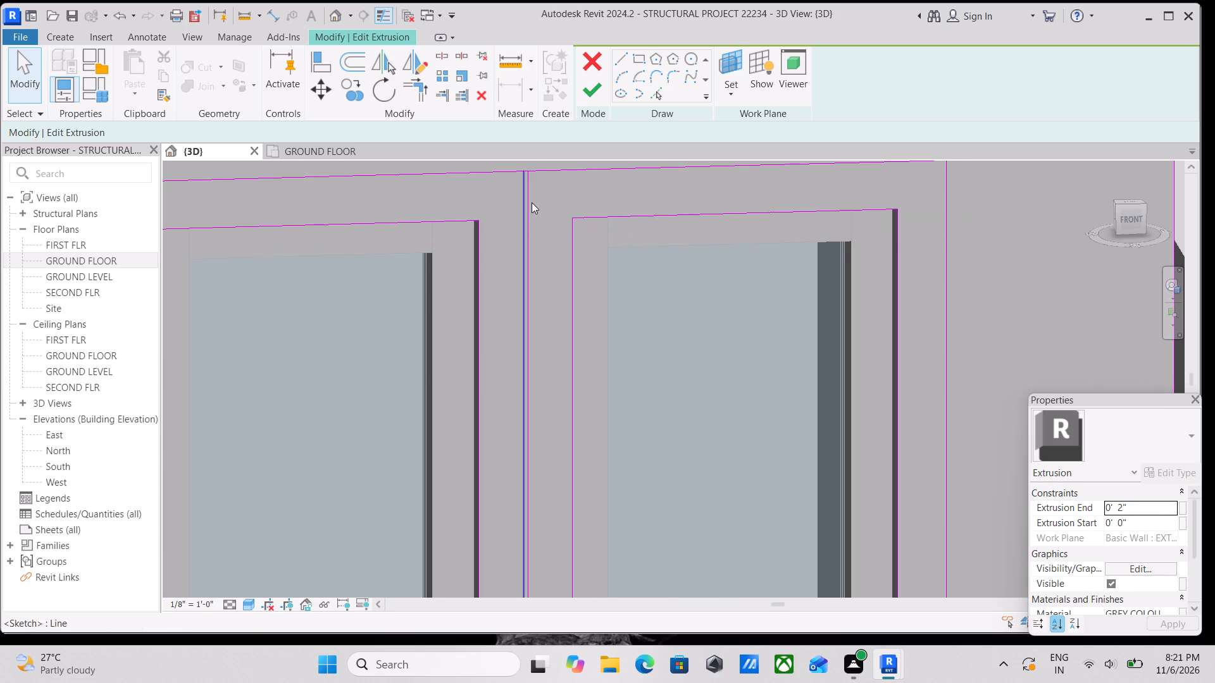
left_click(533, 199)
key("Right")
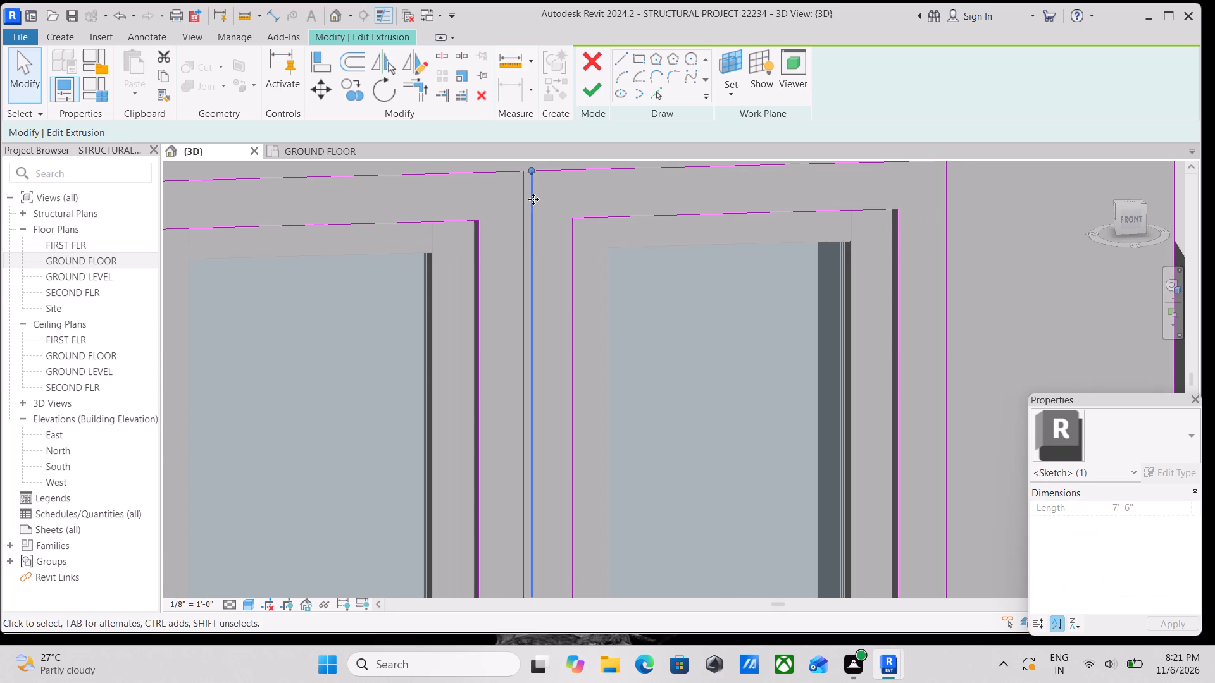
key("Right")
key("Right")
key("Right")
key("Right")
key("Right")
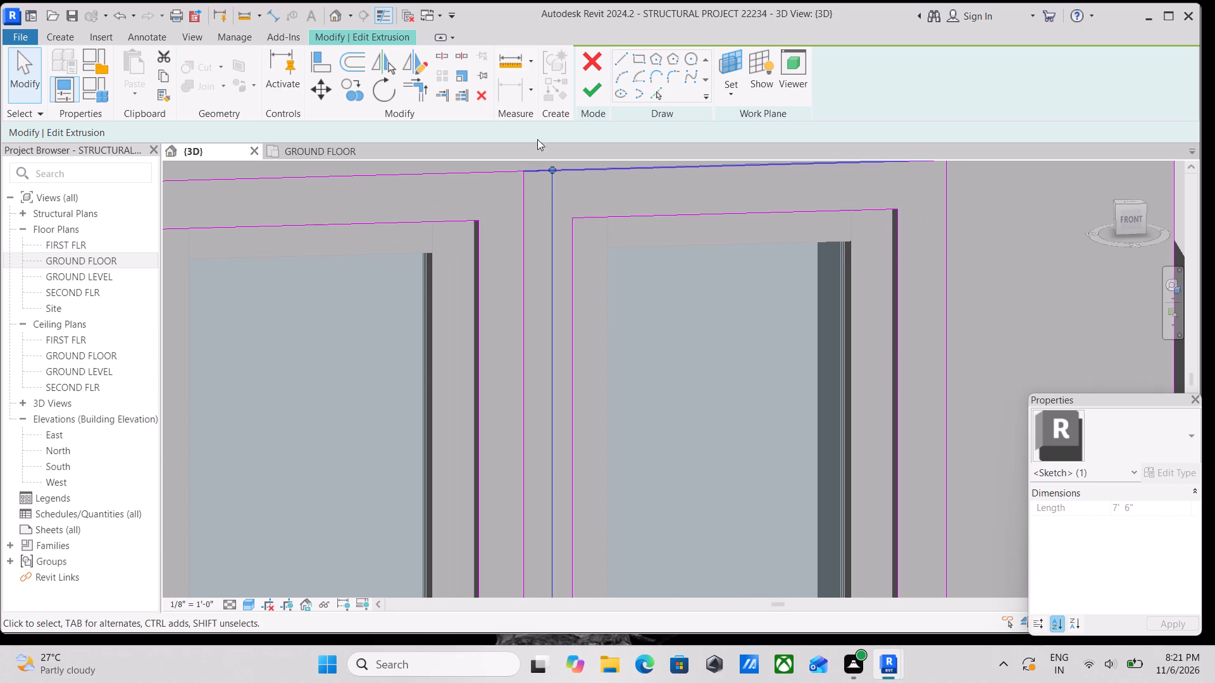
Delete the top and both vertical lines of the offset outline around the third window.
left_click(534, 173)
scroll(534, 173, "down", 6)
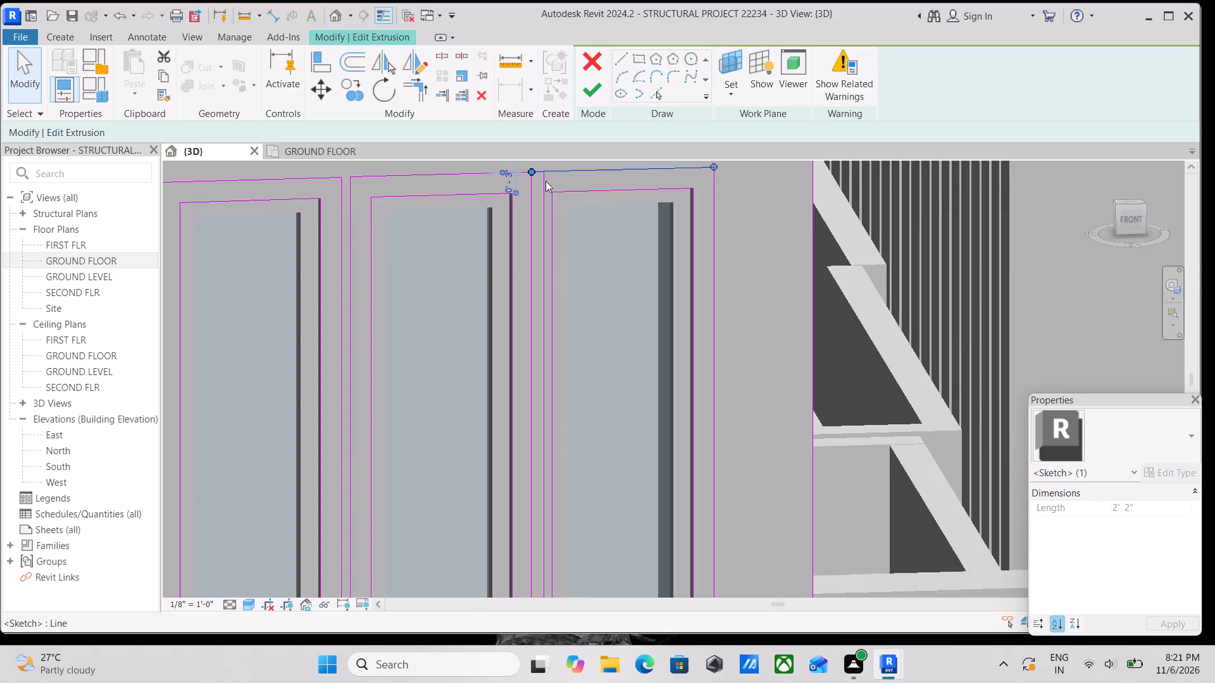
scroll(553, 185, "down", 4)
key("Escape")
left_click(571, 172)
right_click(571, 172)
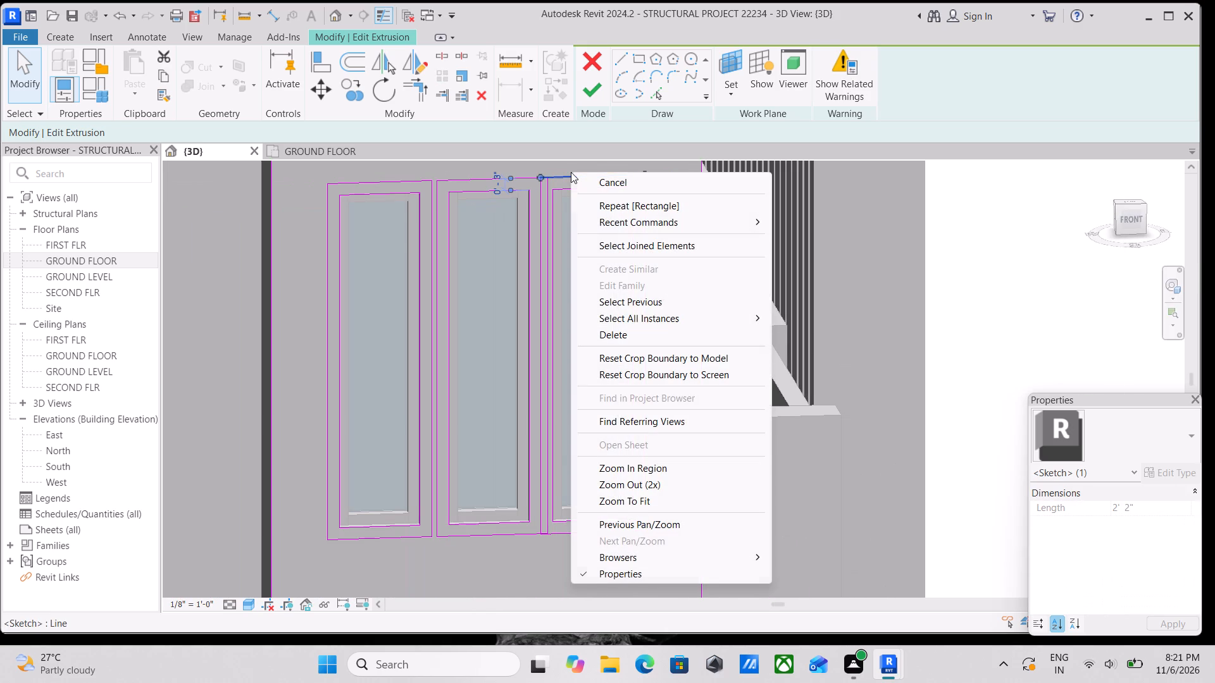
left_click(604, 332)
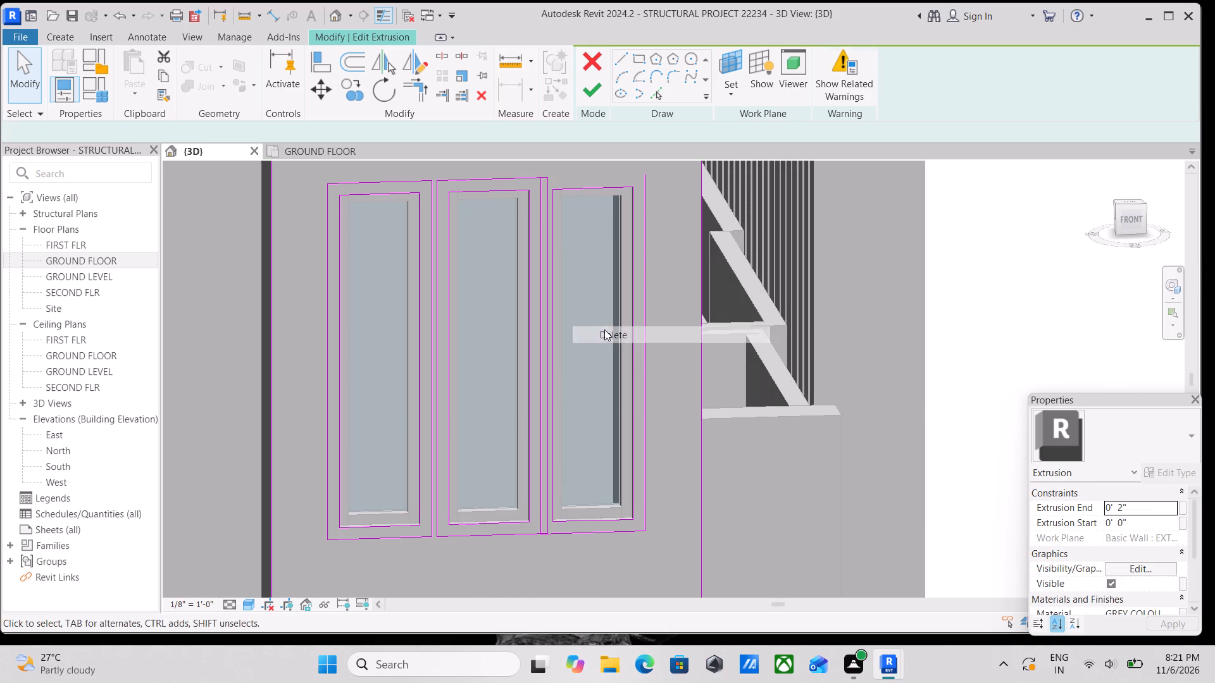
left_click(649, 212)
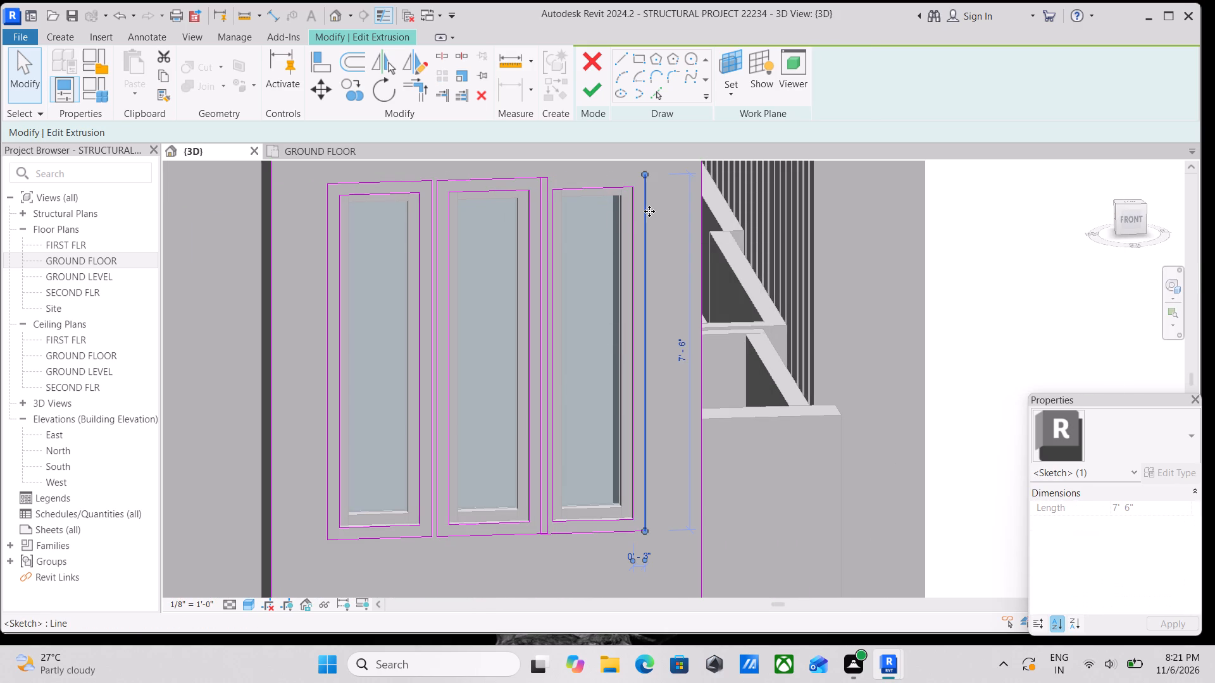
right_click(649, 211)
left_click(718, 371)
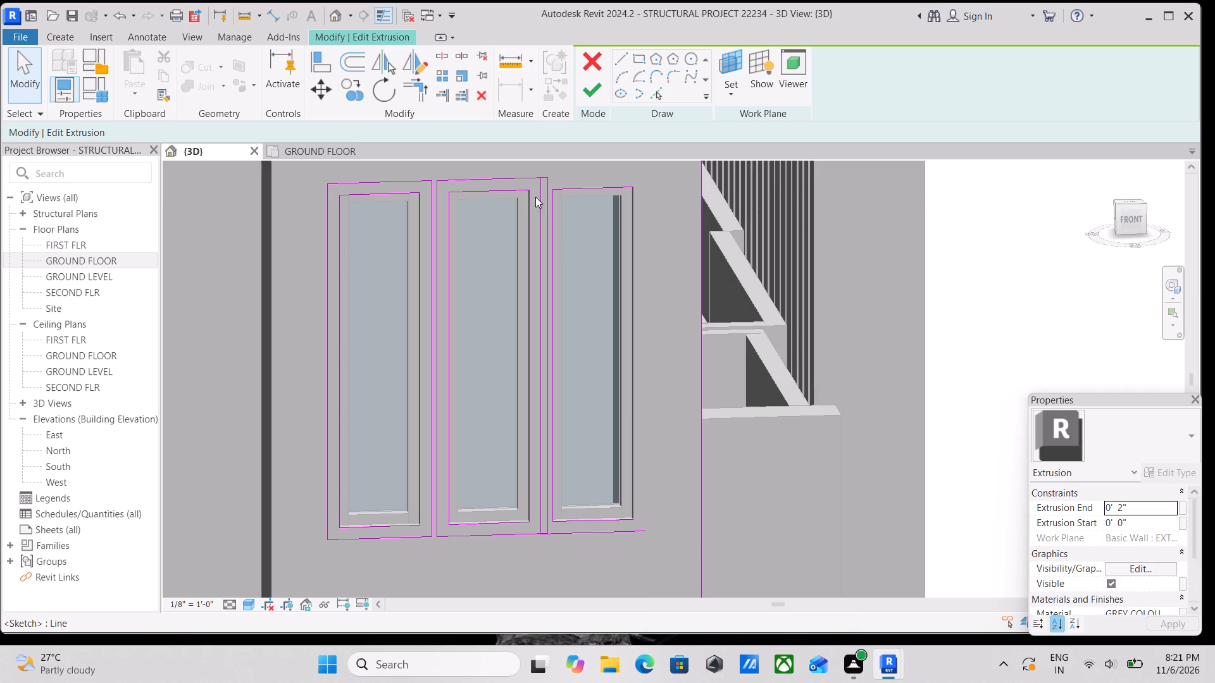
left_click(542, 193)
right_click(542, 192)
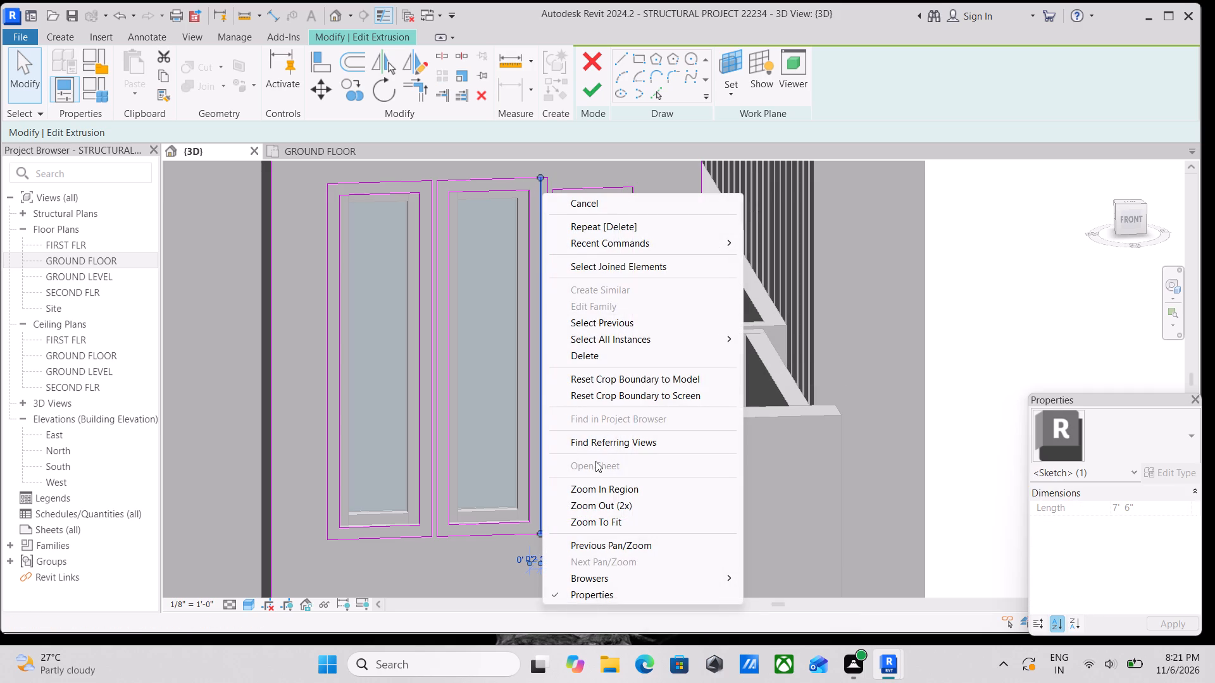
left_click(594, 355)
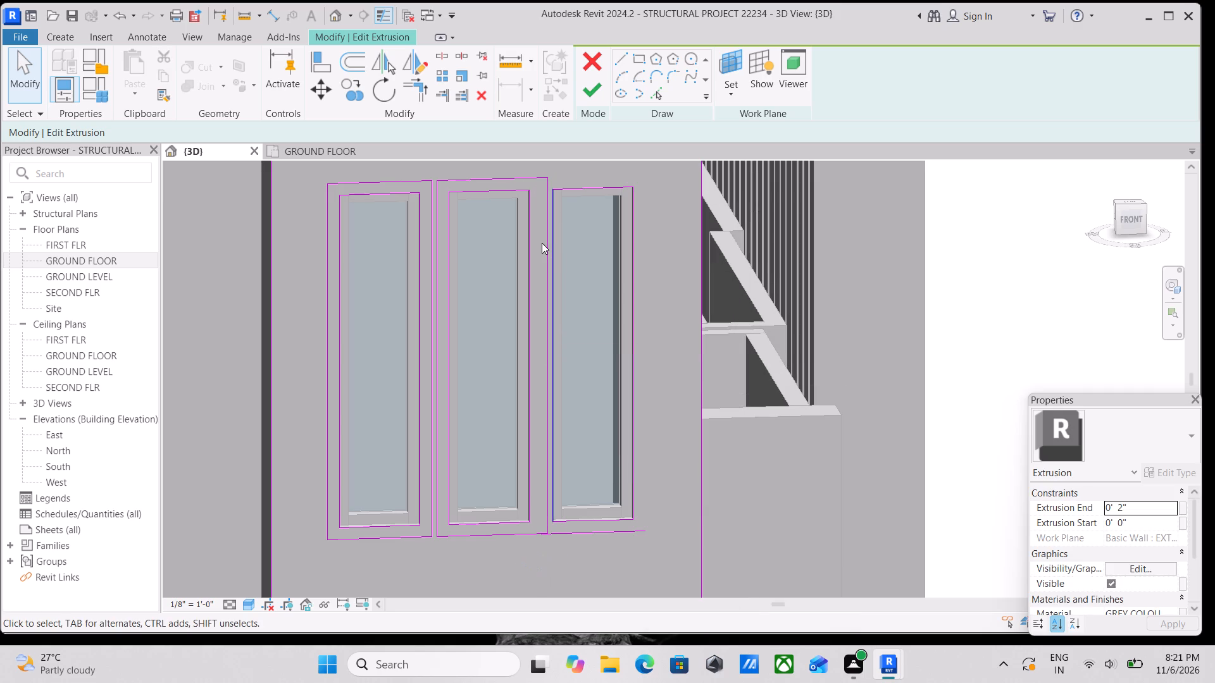
Delete the top and both vertical lines of the middle window's offset outline, plus the top line of its inner outline.
left_click(542, 243)
right_click(542, 243)
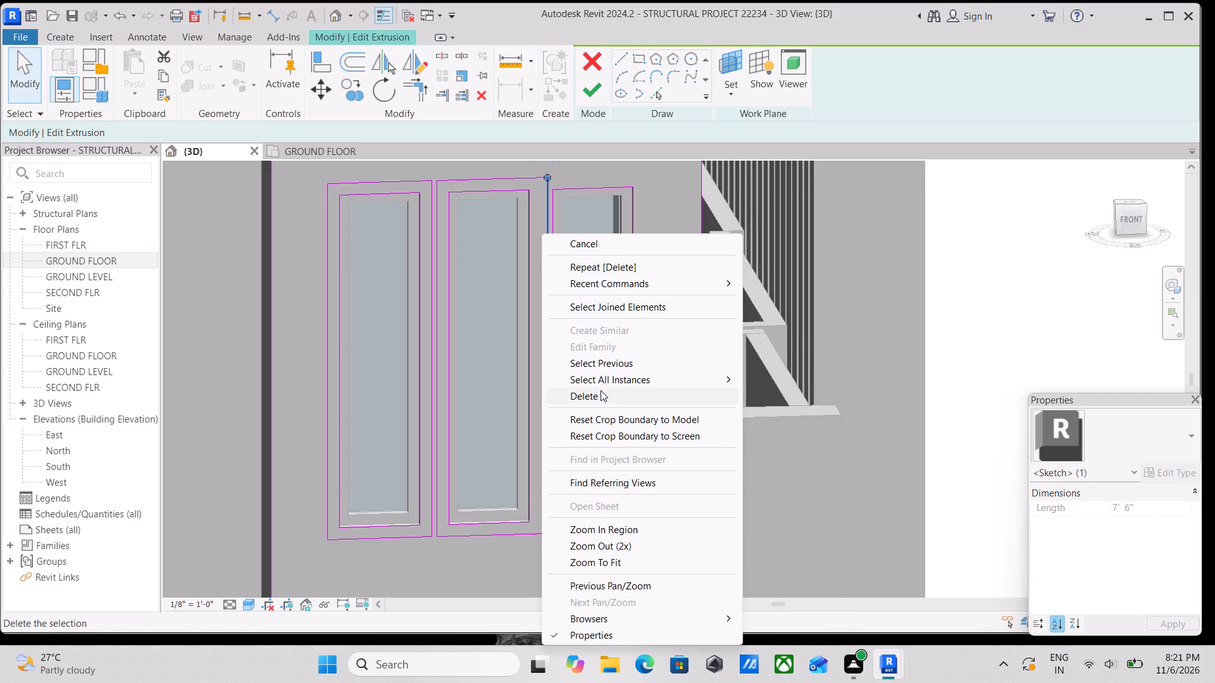
left_click(601, 390)
left_click(492, 172)
right_click(492, 172)
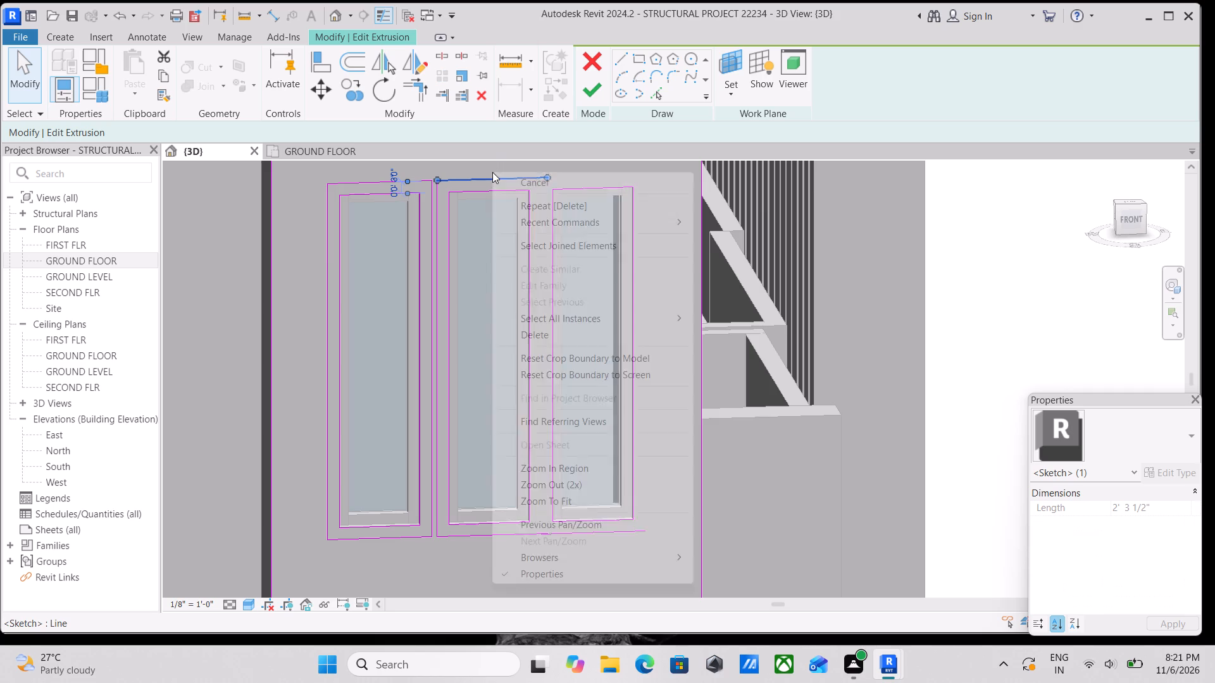
left_click(550, 336)
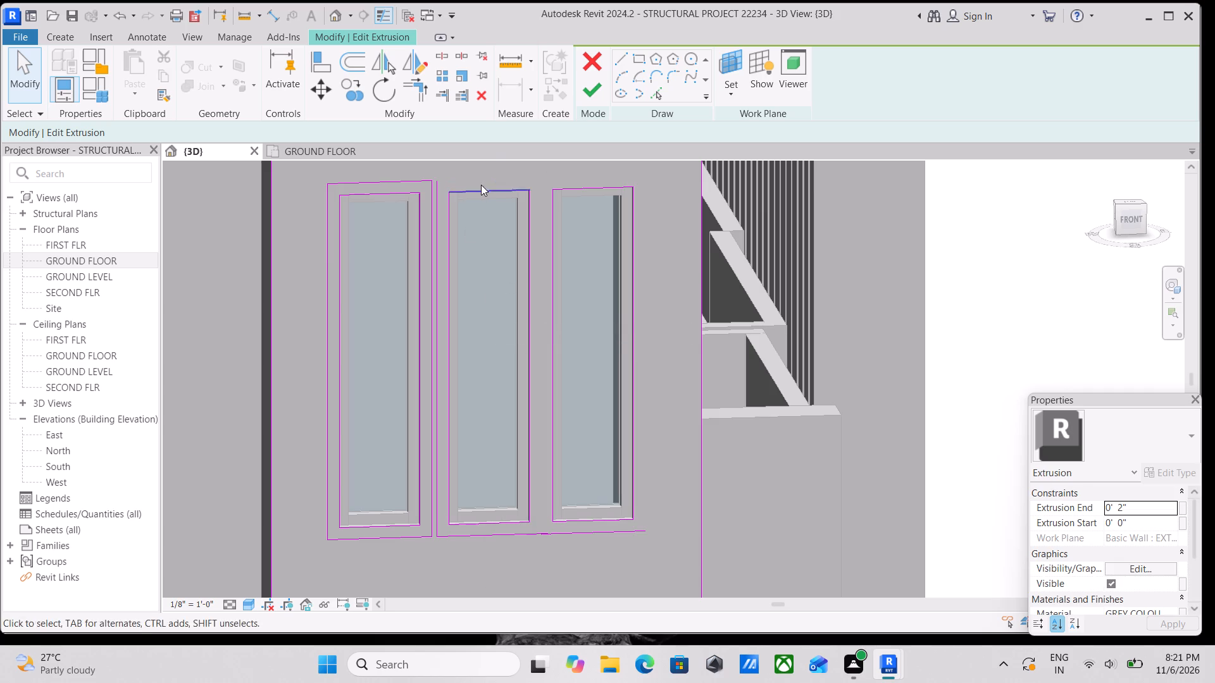
left_click(500, 187)
right_click(500, 187)
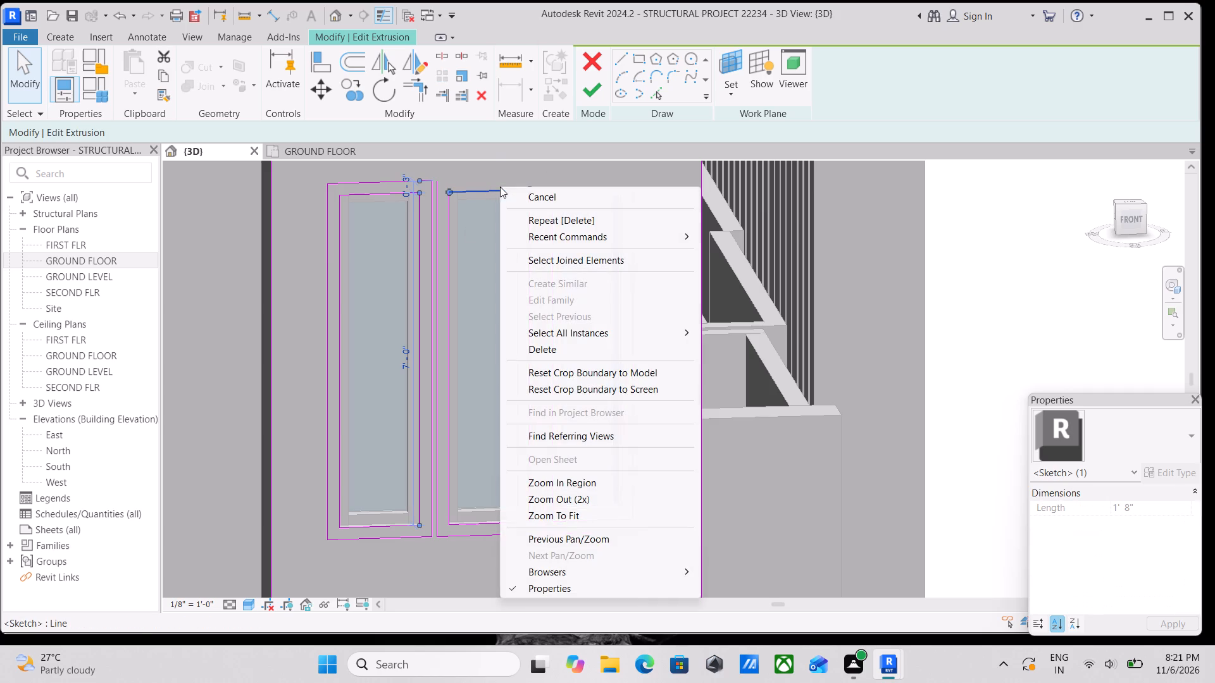
left_click(558, 345)
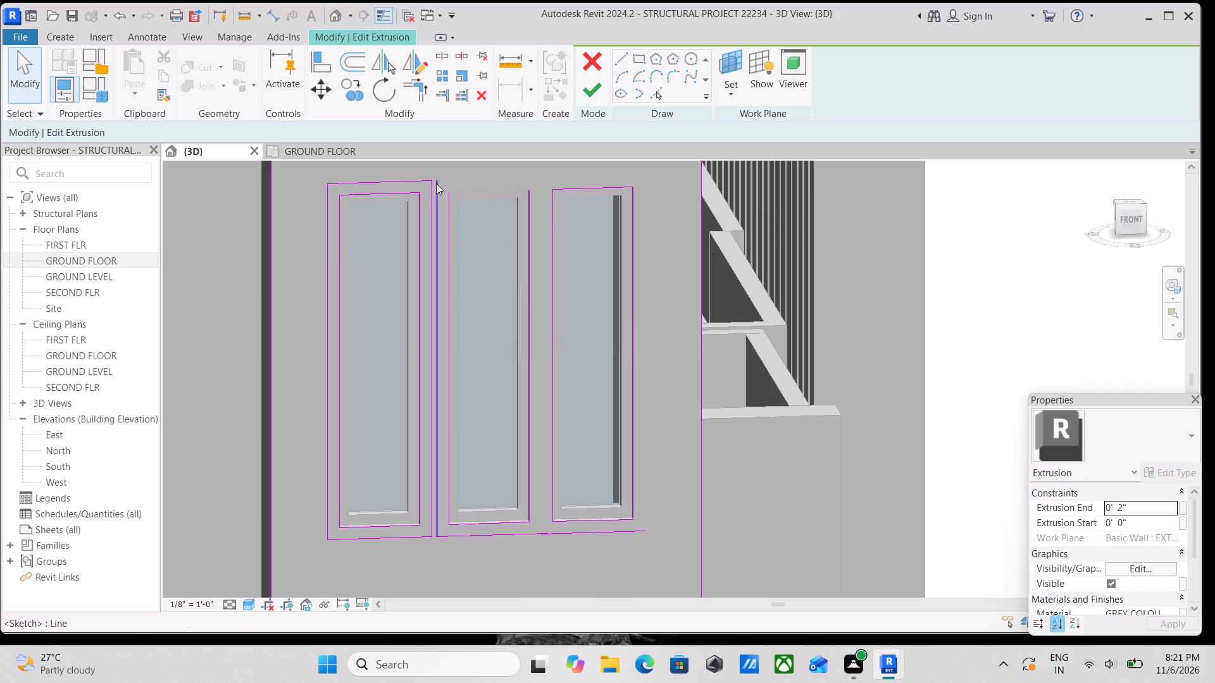
left_click(435, 195)
right_click(435, 194)
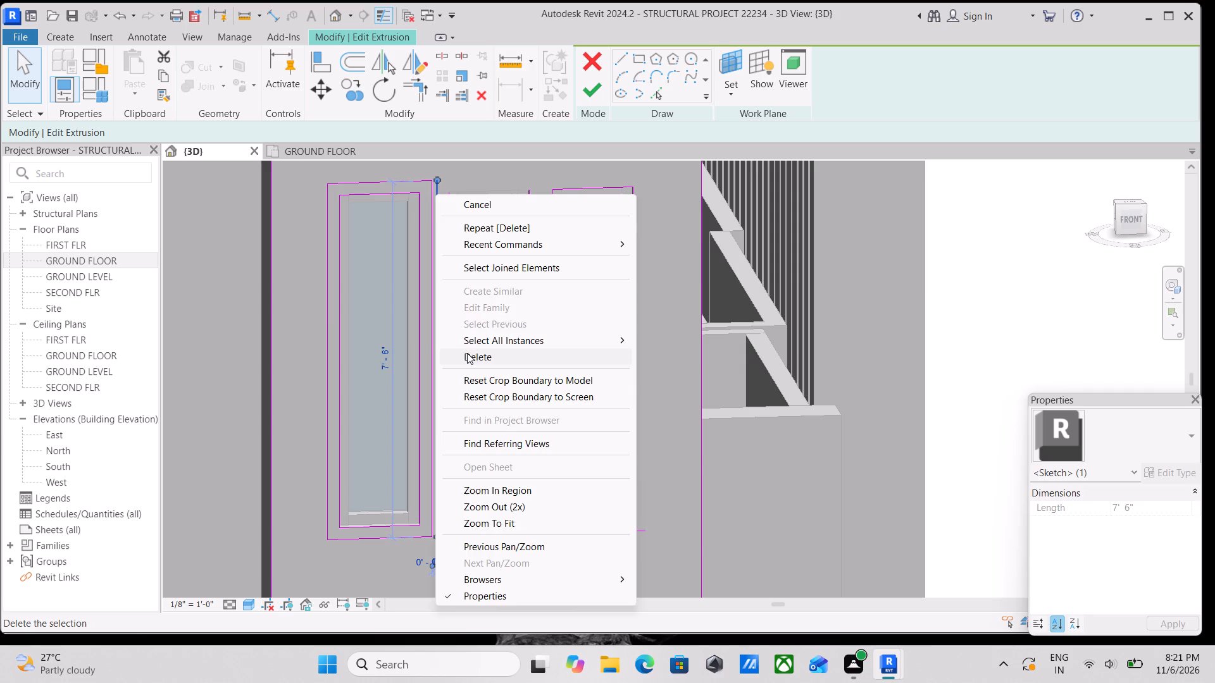
left_click(467, 353)
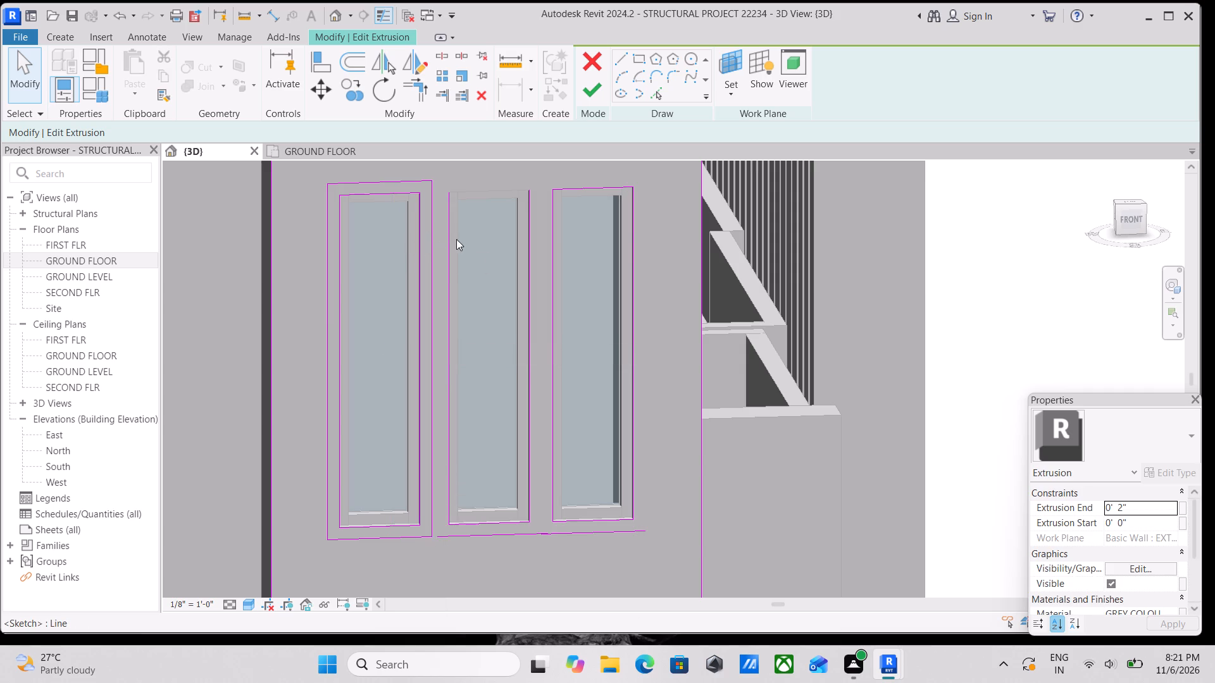
Delete the remaining bottom lines of the offset outlines beneath the third and middle windows.
scroll(521, 523, "up", 1)
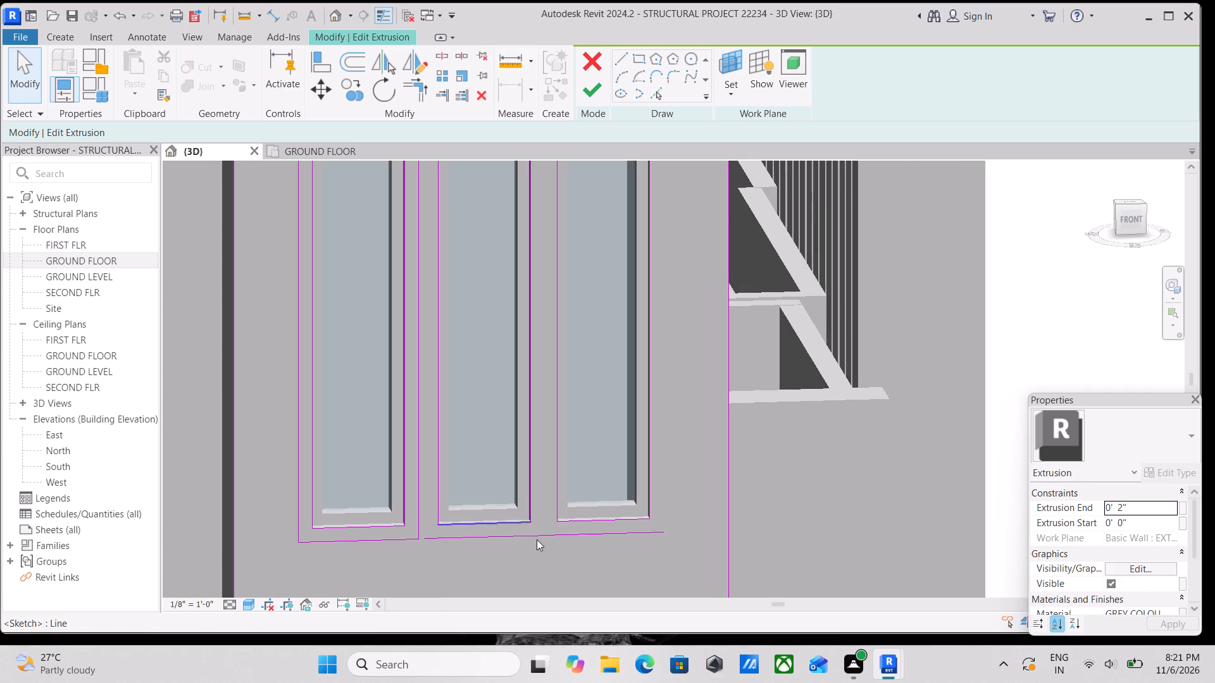
scroll(568, 555, "up", 2)
scroll(536, 428, "down", 2)
left_click(623, 502)
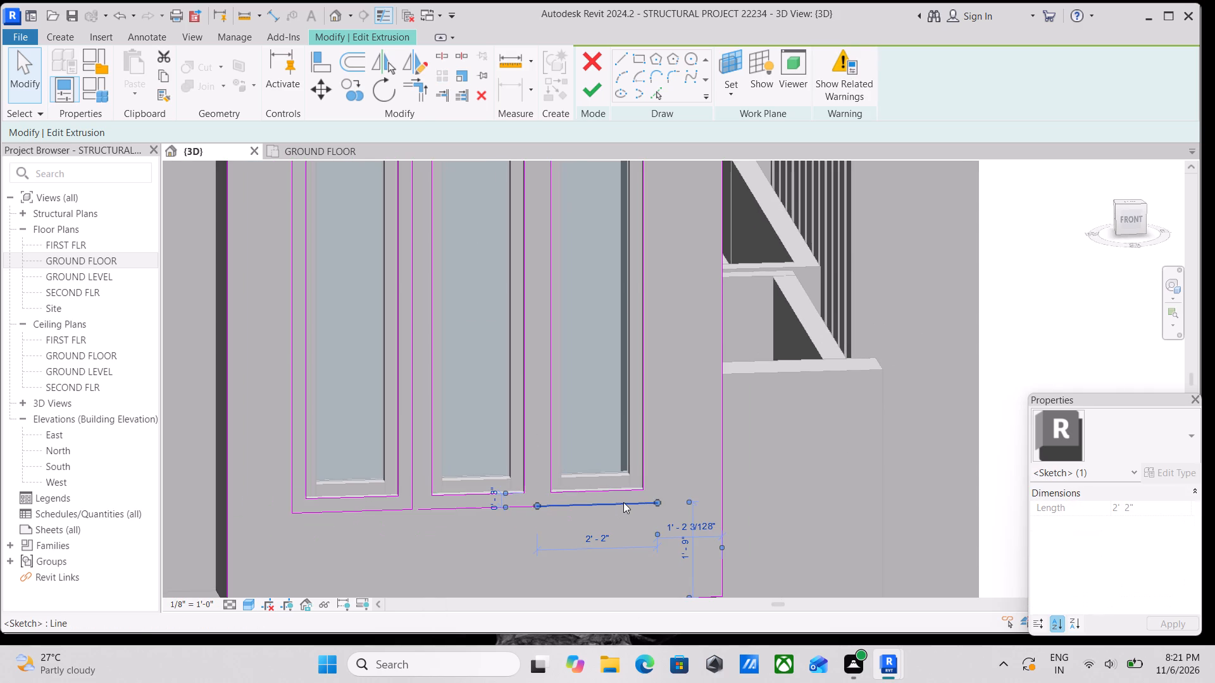
right_click(623, 502)
left_click(671, 249)
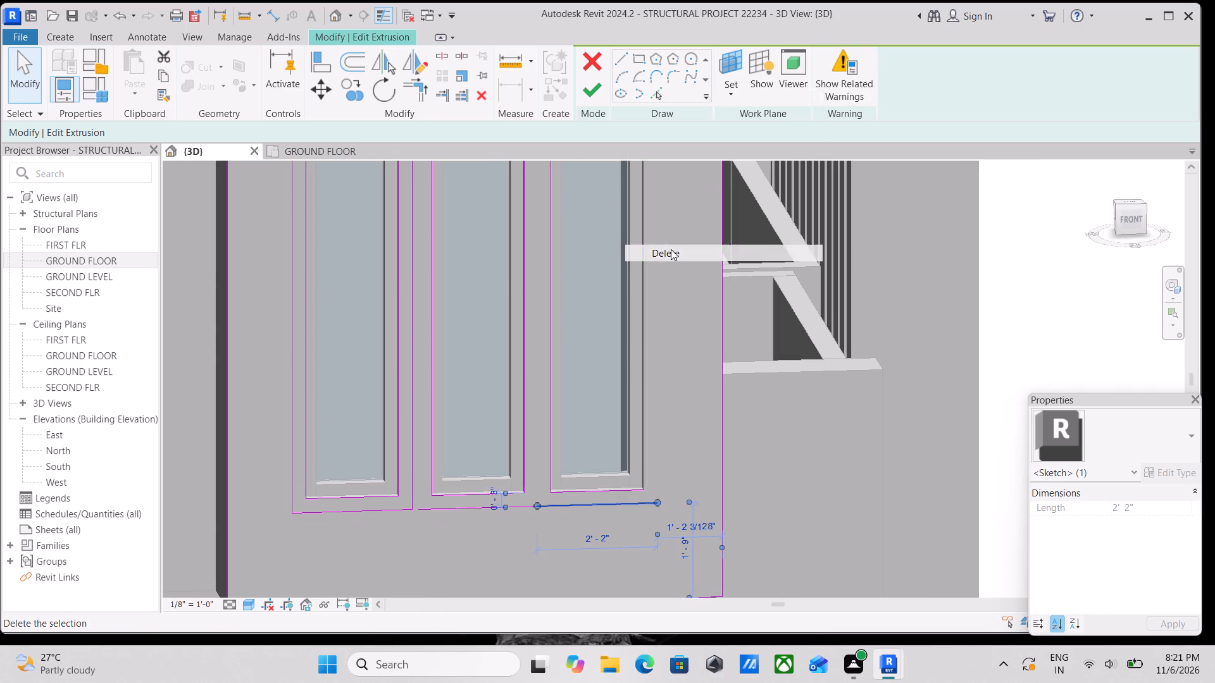
left_click(511, 502)
right_click(511, 502)
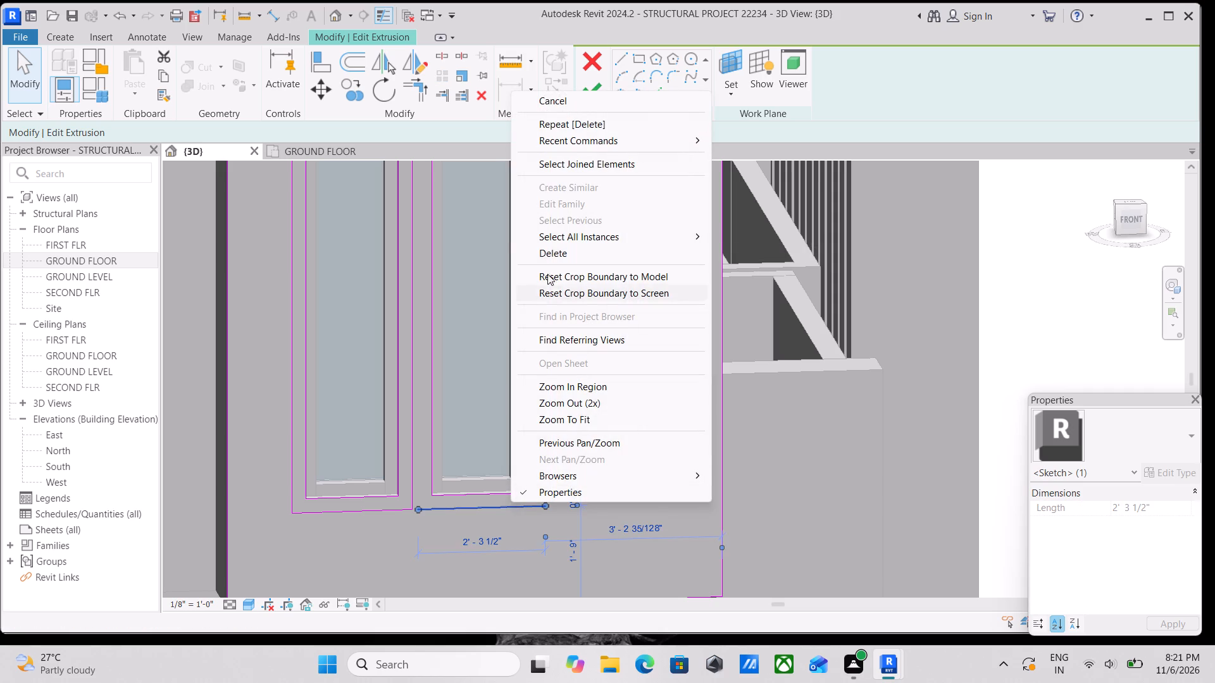
left_click(553, 249)
Delete both vertical lines of the inner outline around the middle window.
scroll(461, 254, "down", 1)
middle_click_drag(461, 257, 535, 438)
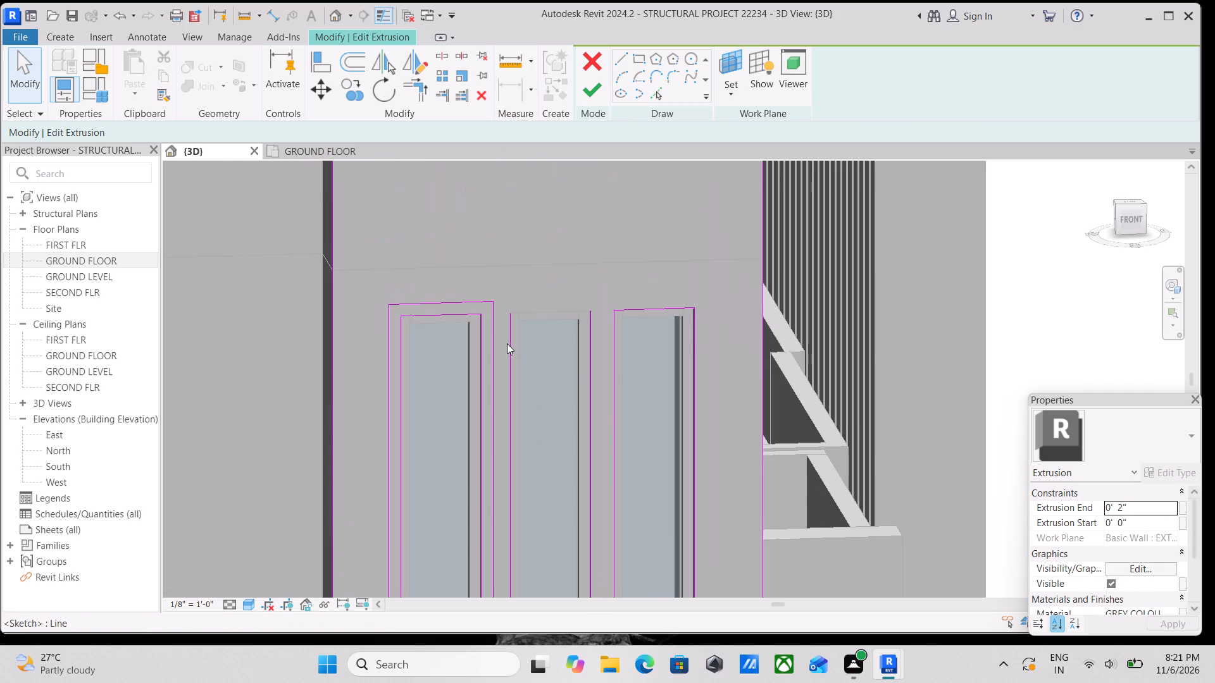
left_click(507, 343)
right_click(507, 343)
left_click(537, 390)
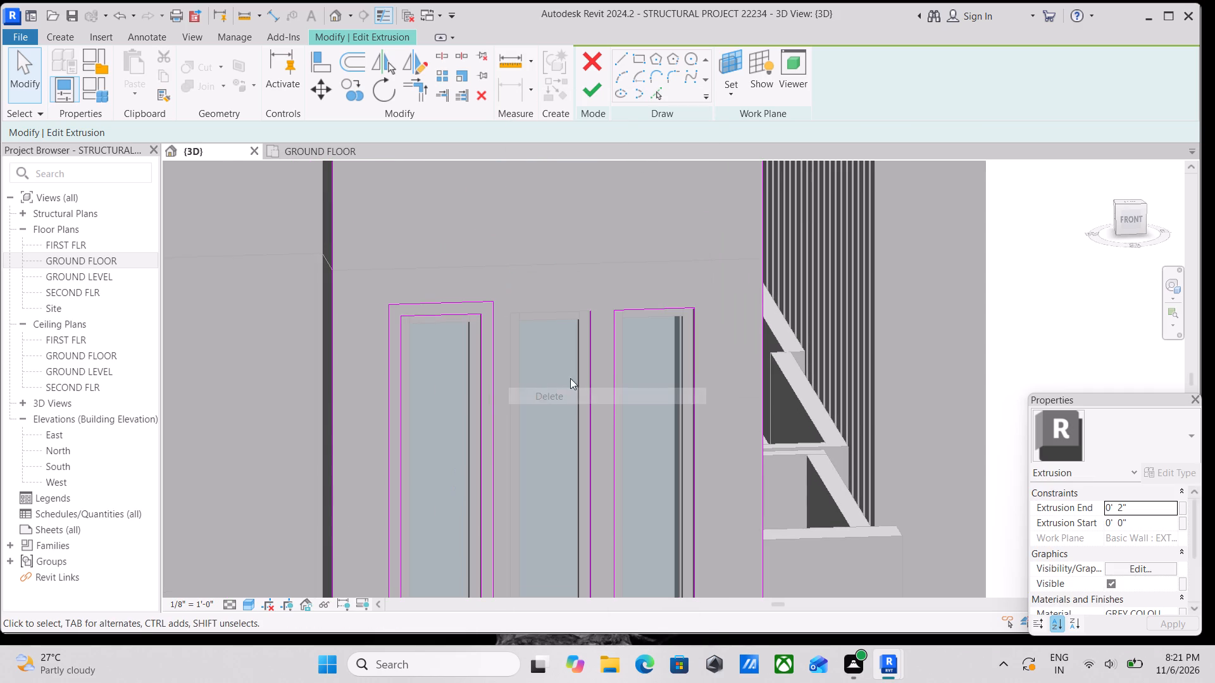
left_click(596, 372)
right_click(596, 372)
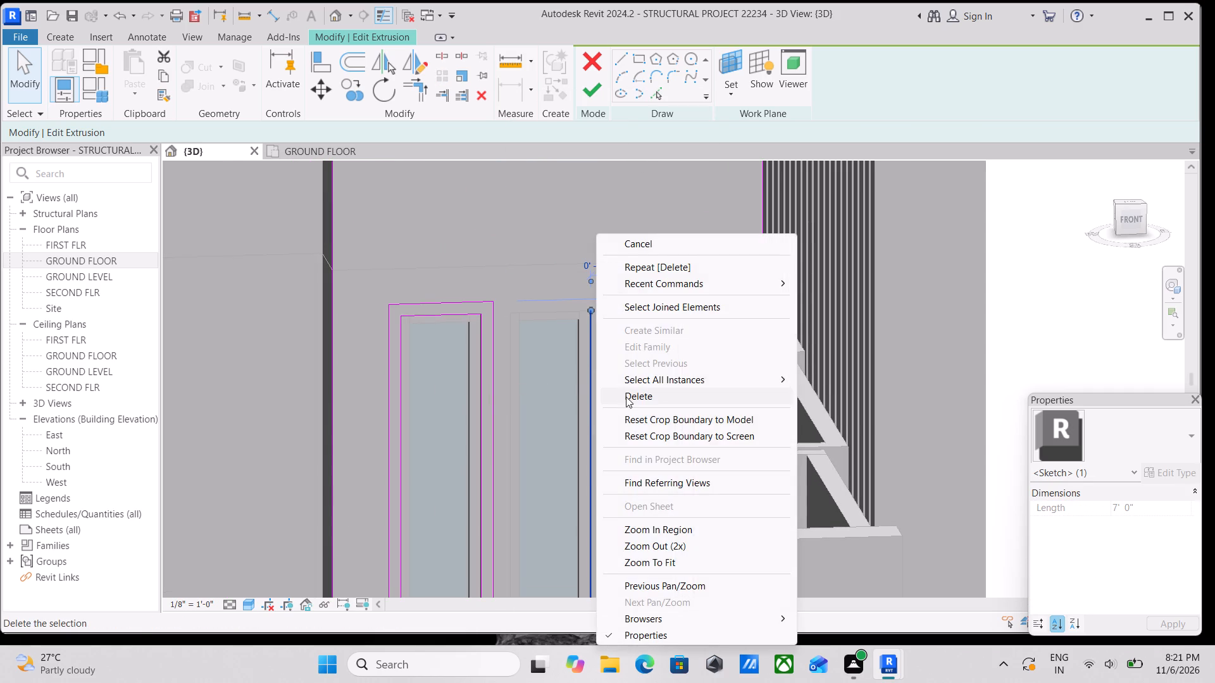
left_click(626, 397)
Delete all four lines of the inner outline around the third window.
left_click(617, 362)
right_click(617, 362)
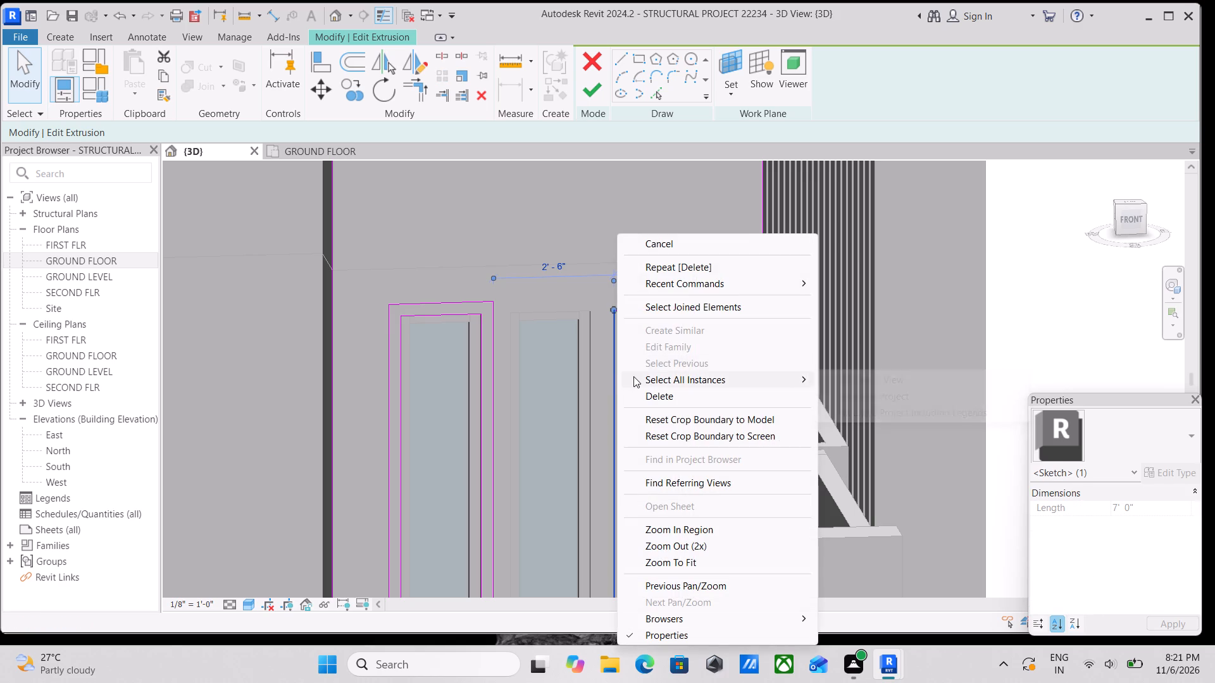
left_click(644, 389)
left_click(640, 309)
right_click(640, 309)
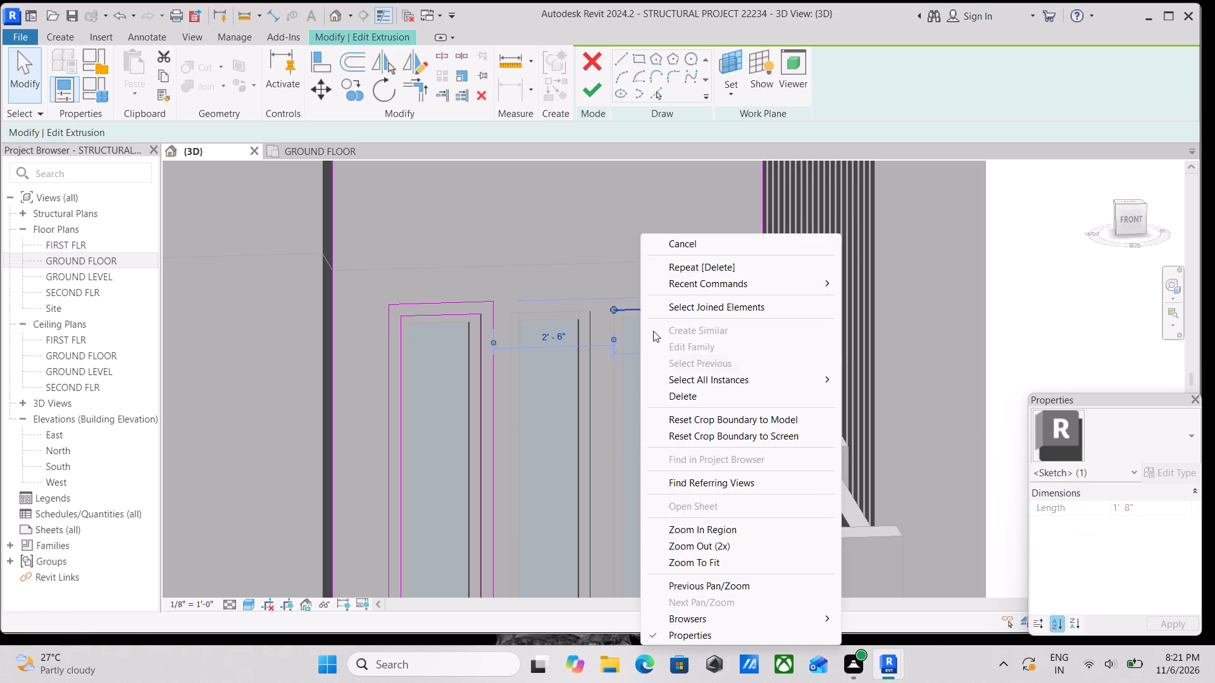
left_click(696, 396)
middle_click_drag(684, 414, 636, 281)
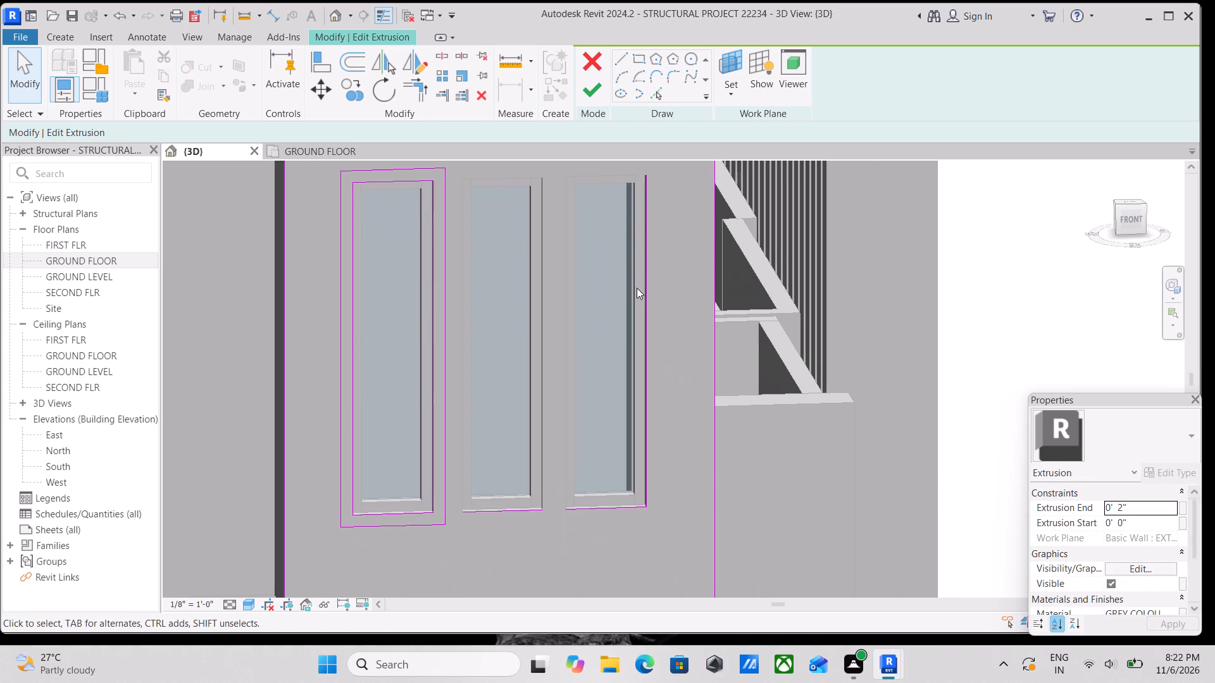
left_click(645, 324)
right_click(645, 324)
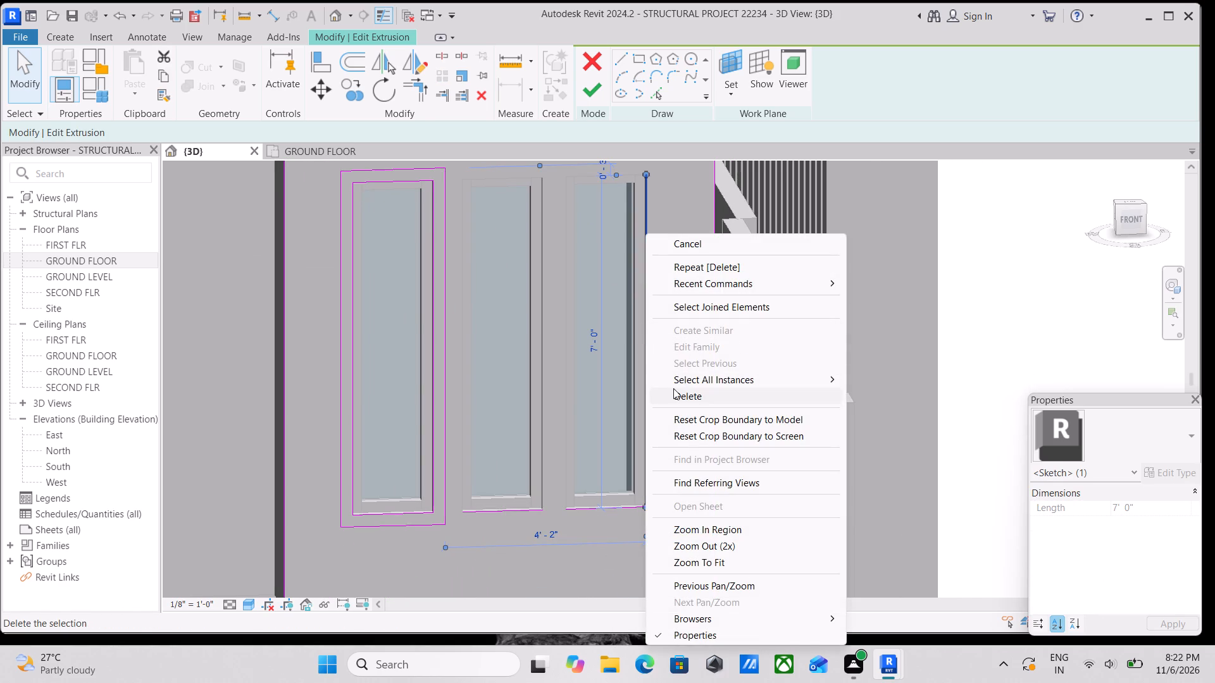
left_click(673, 388)
left_click_drag(614, 505, 621, 505)
right_click(621, 505)
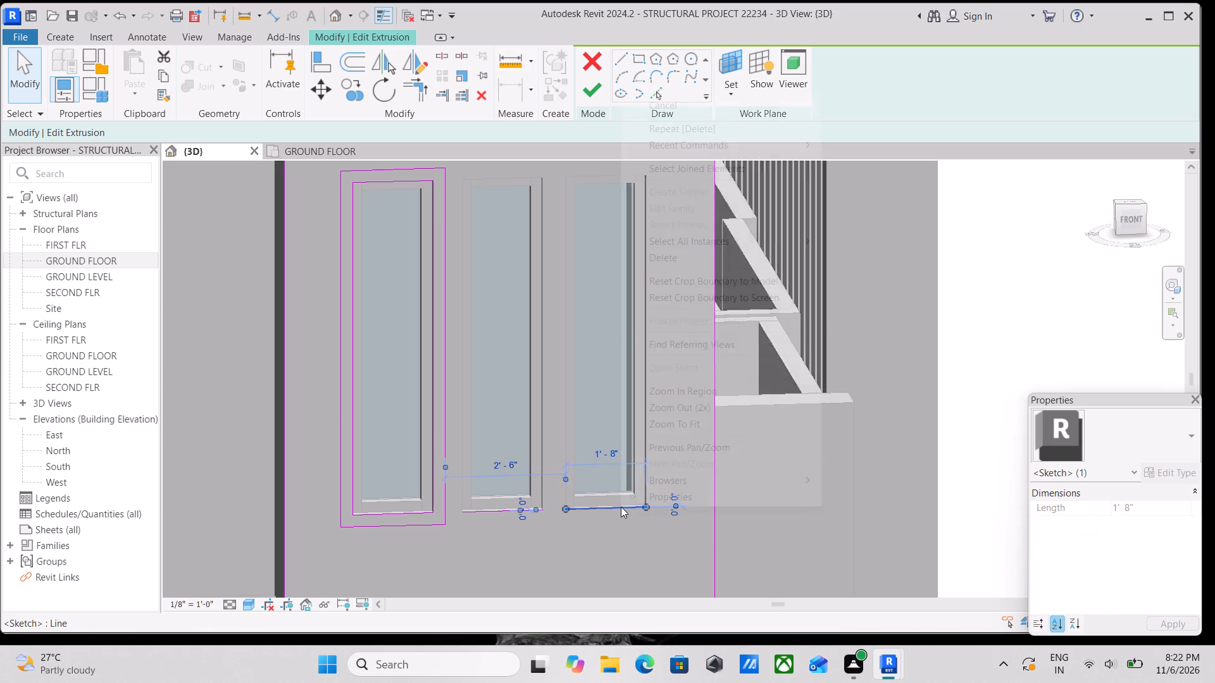
left_click(668, 260)
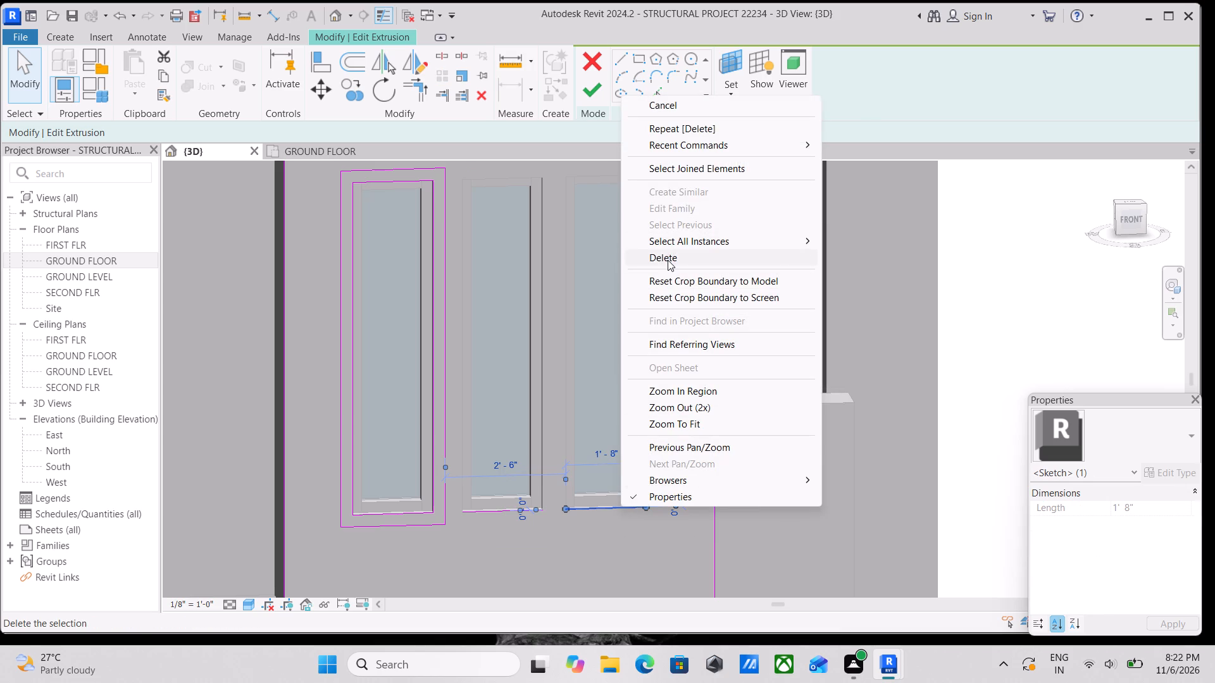
Delete the top lines of both the offset and inner outlines around the first window.
scroll(515, 306, "down", 1)
middle_click_drag(515, 307, 586, 375)
scroll(462, 245, "up", 3)
scroll(470, 252, "down", 3)
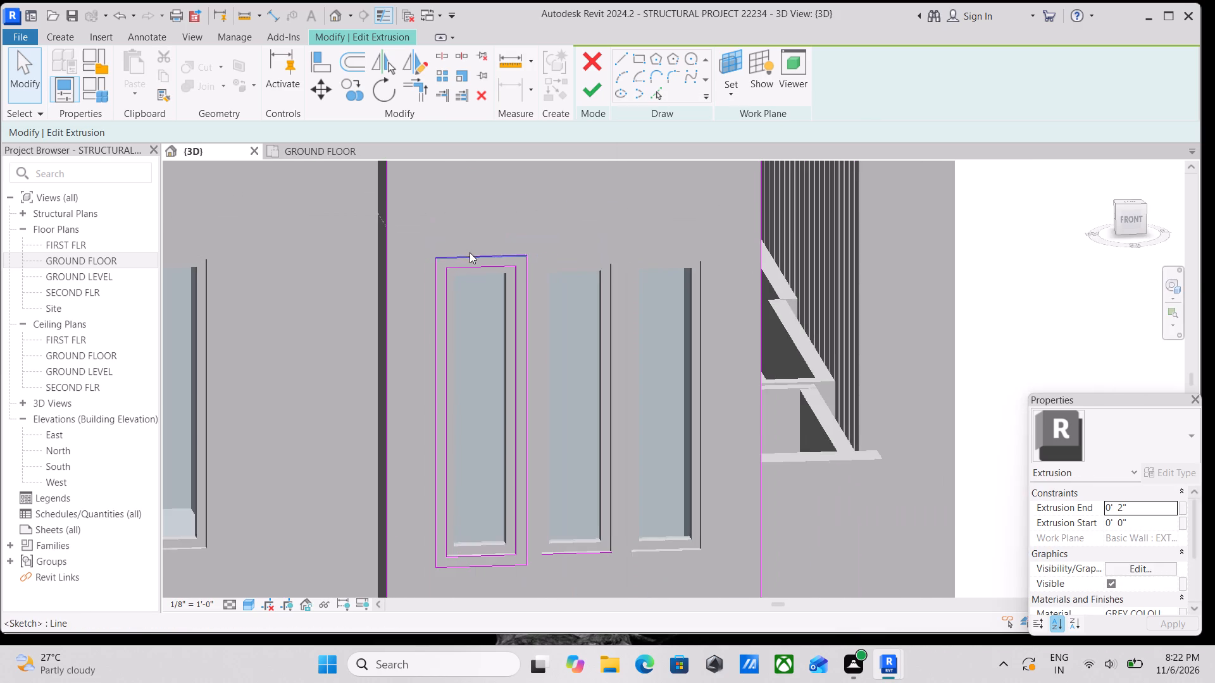
middle_click_drag(541, 530, 571, 393)
scroll(571, 393, "up", 4)
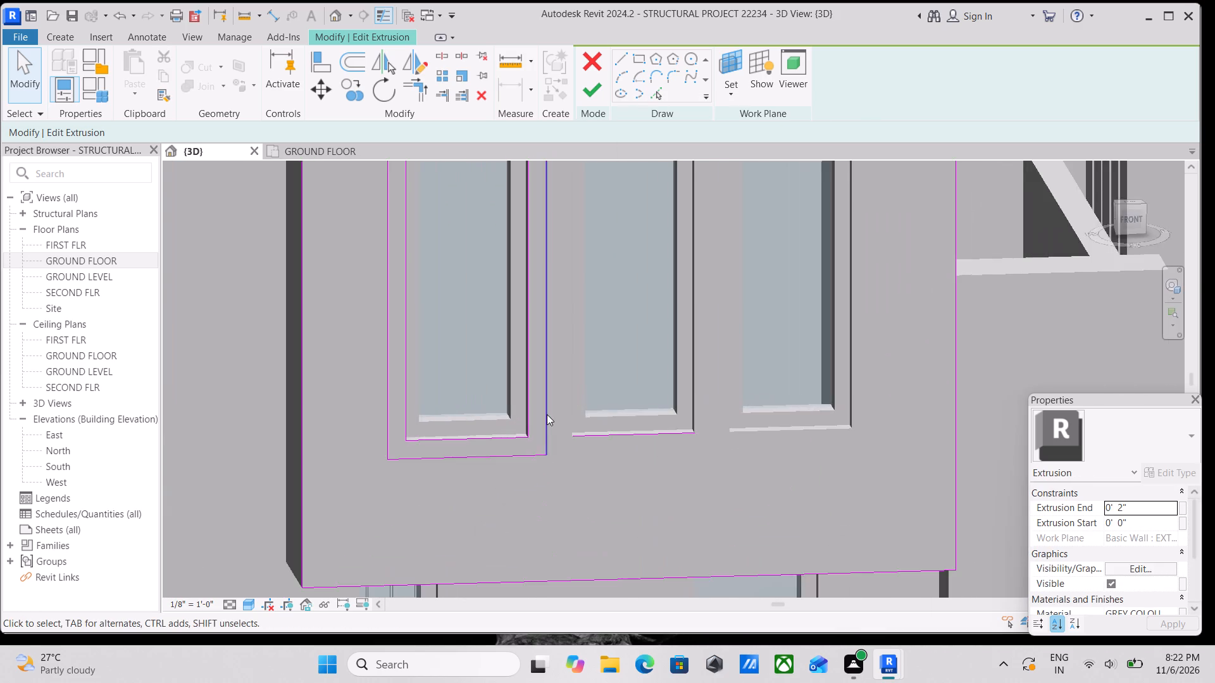
scroll(547, 414, "up", 2)
scroll(552, 361, "down", 2)
middle_click_drag(552, 361, 581, 505)
scroll(568, 357, "down", 4)
middle_click_drag(568, 357, 572, 369)
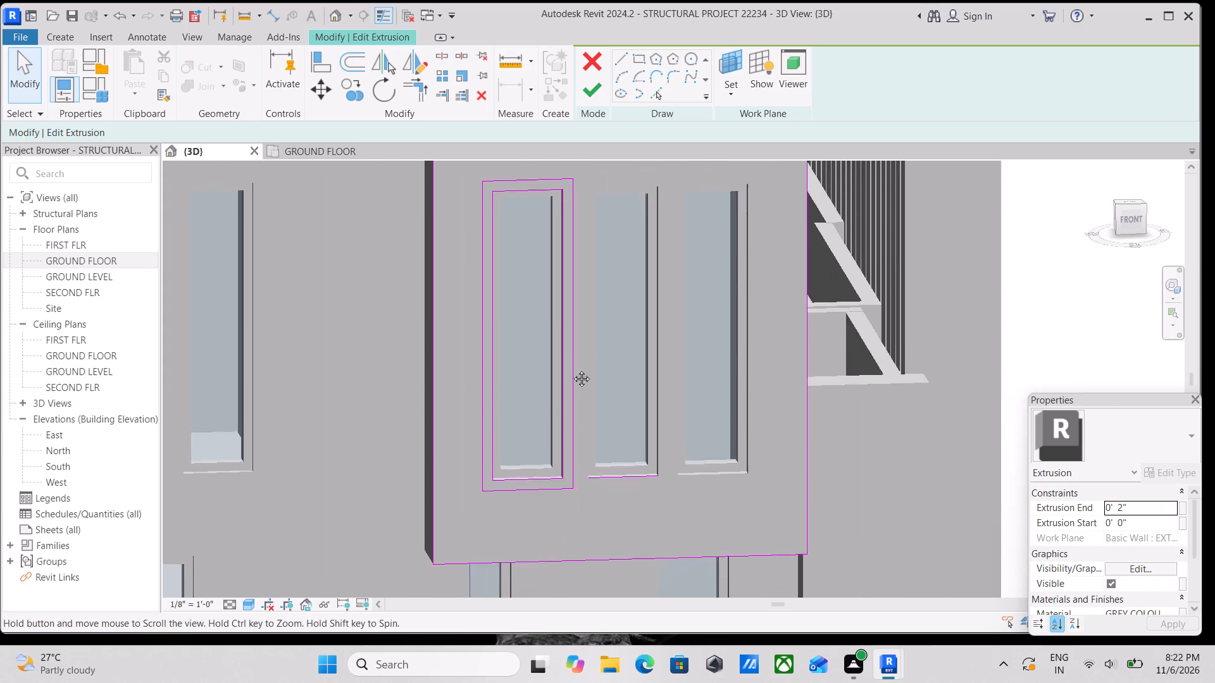
middle_click_drag(572, 369, 570, 426)
scroll(570, 426, "up", 1)
scroll(499, 218, "up", 1)
left_click(499, 218)
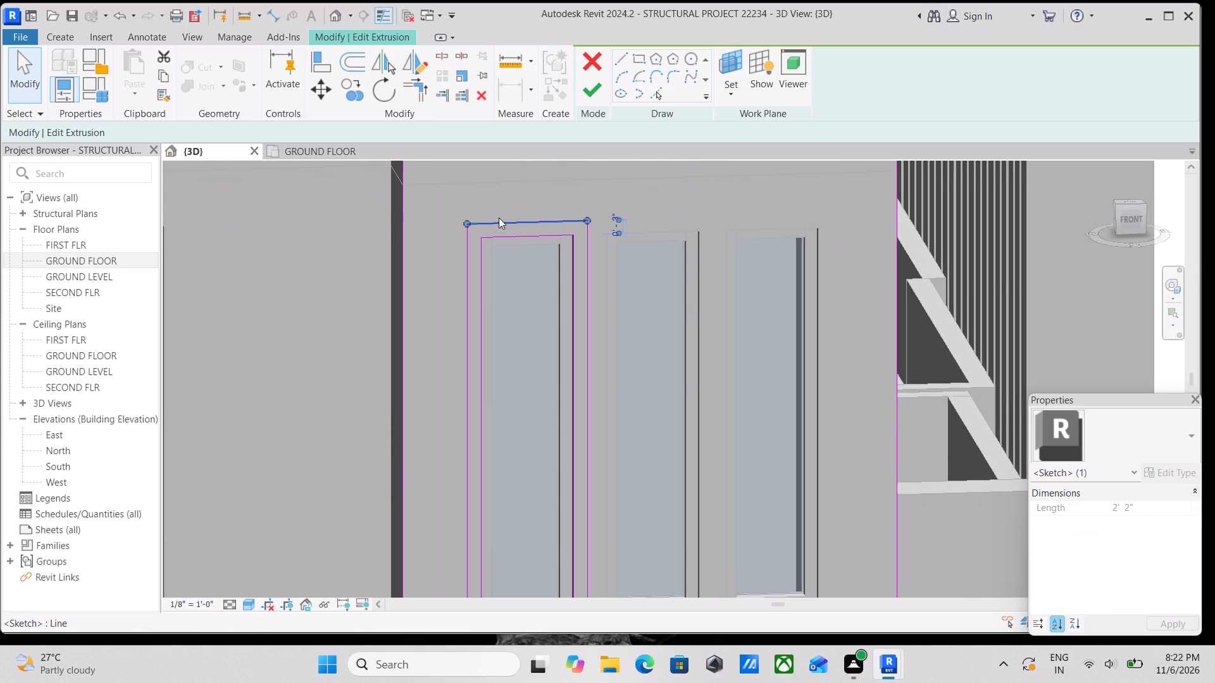
right_click(499, 218)
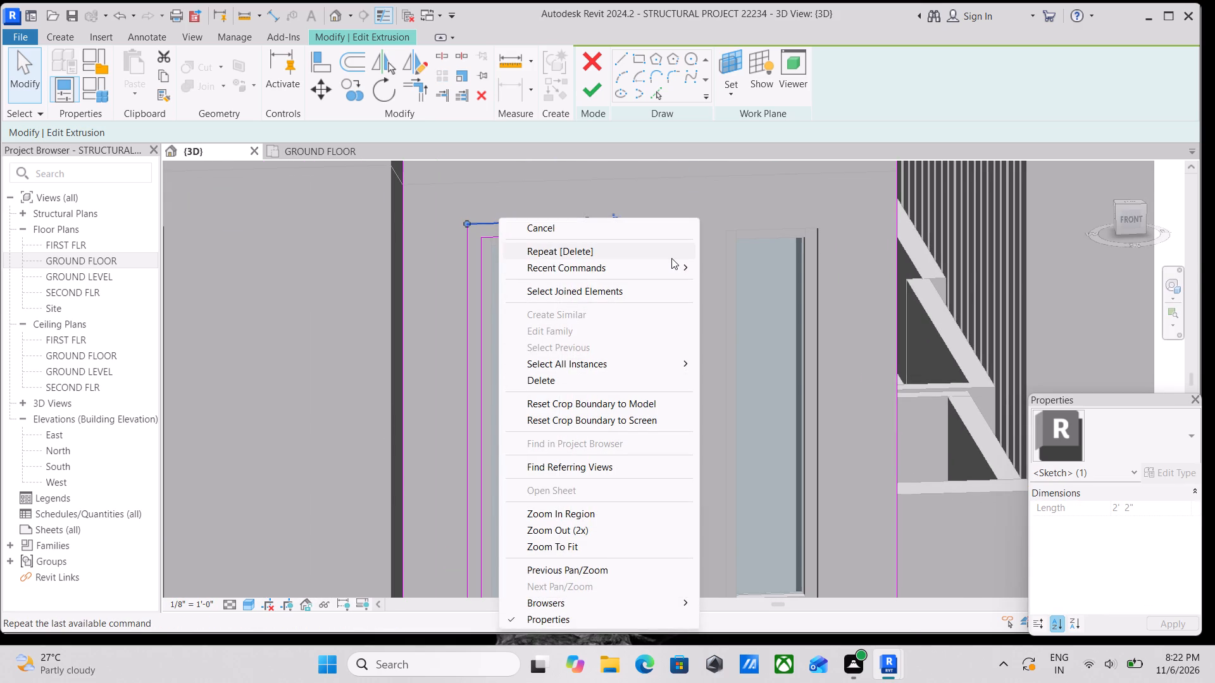
key("Escape")
scroll(535, 264, "up", 3)
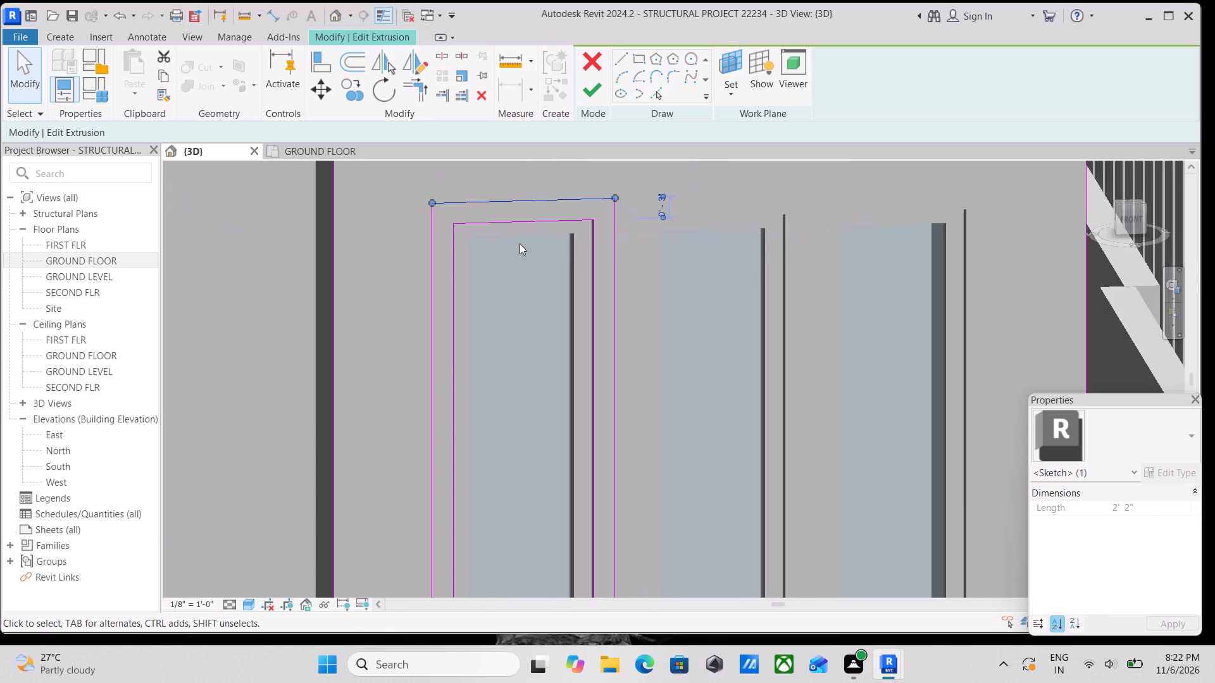
scroll(513, 240, "up", 4)
scroll(583, 245, "down", 2)
middle_click_drag(593, 243, 535, 261)
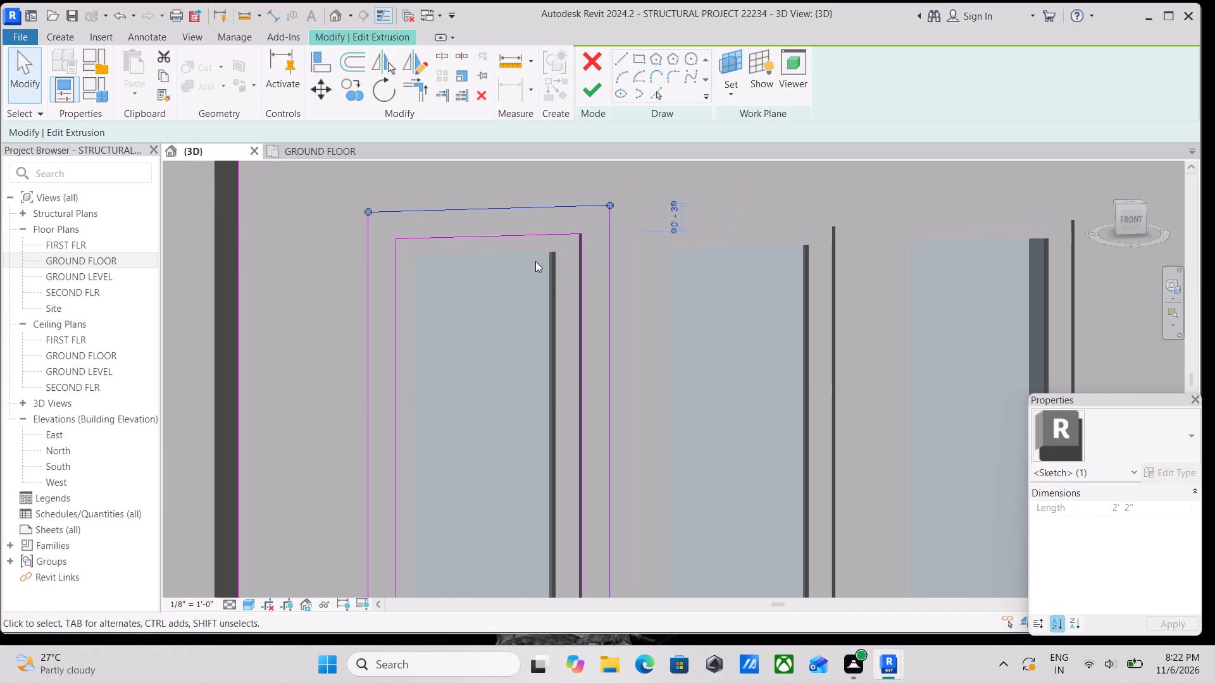
scroll(568, 243, "down", 11)
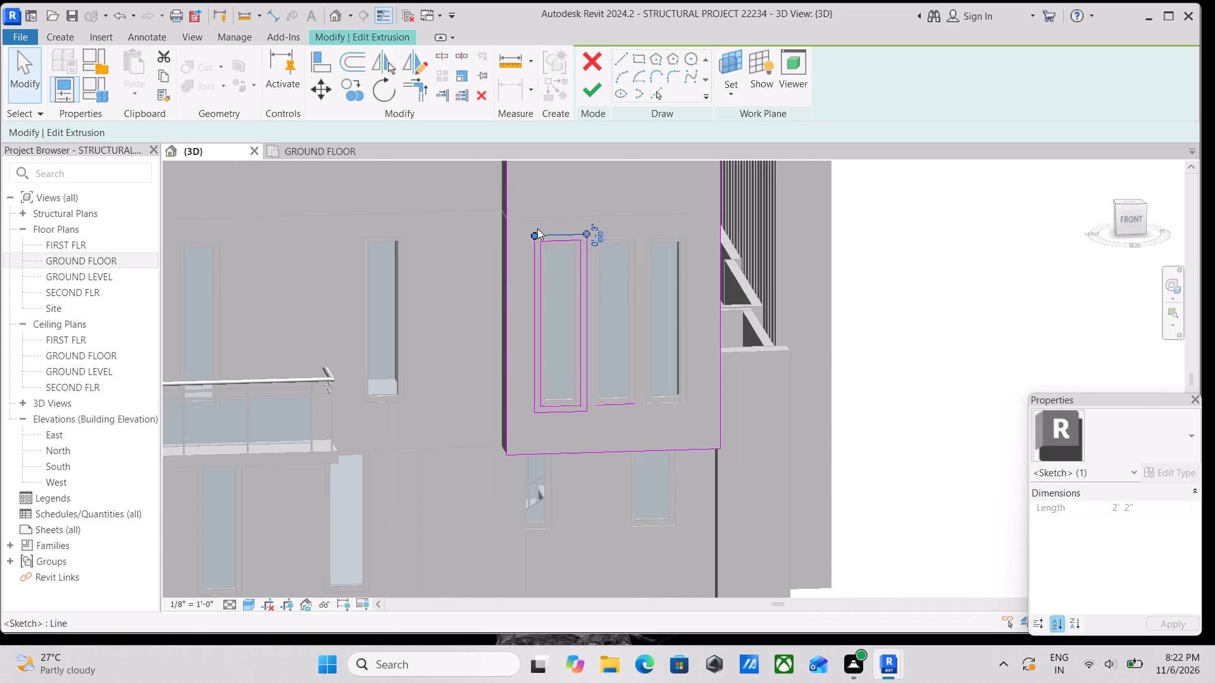
scroll(538, 231, "up", 6)
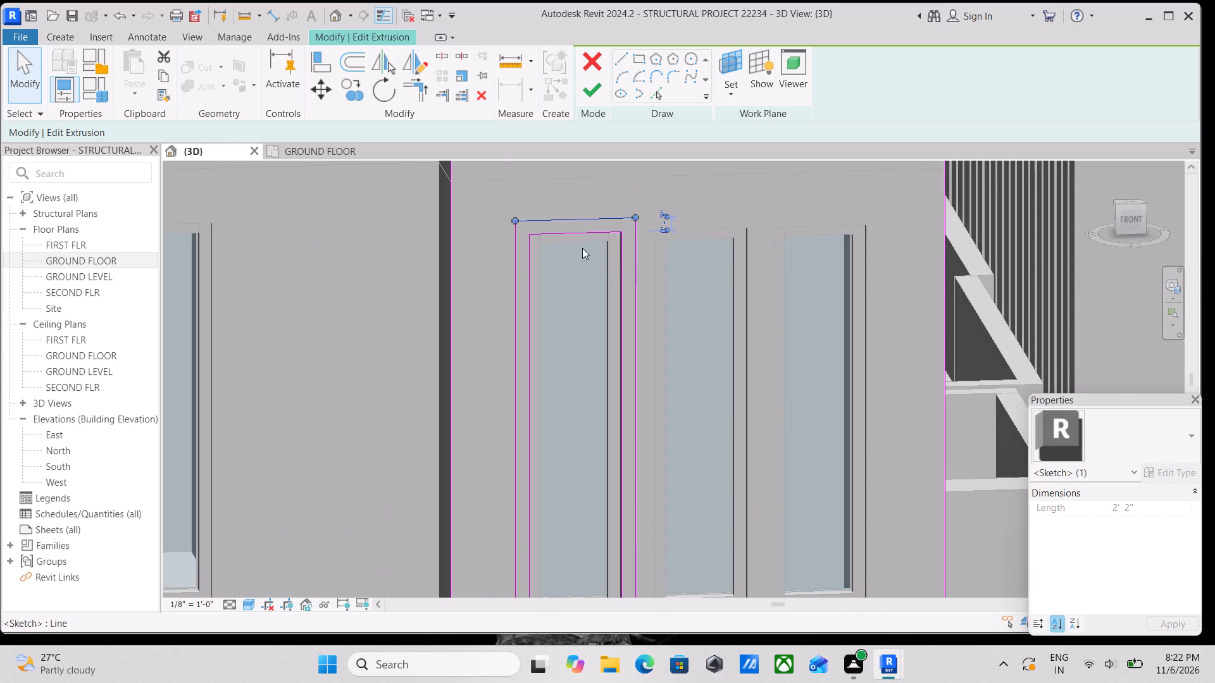
scroll(562, 219, "down", 5)
middle_click_drag(566, 223, 583, 252)
scroll(583, 252, "up", 2)
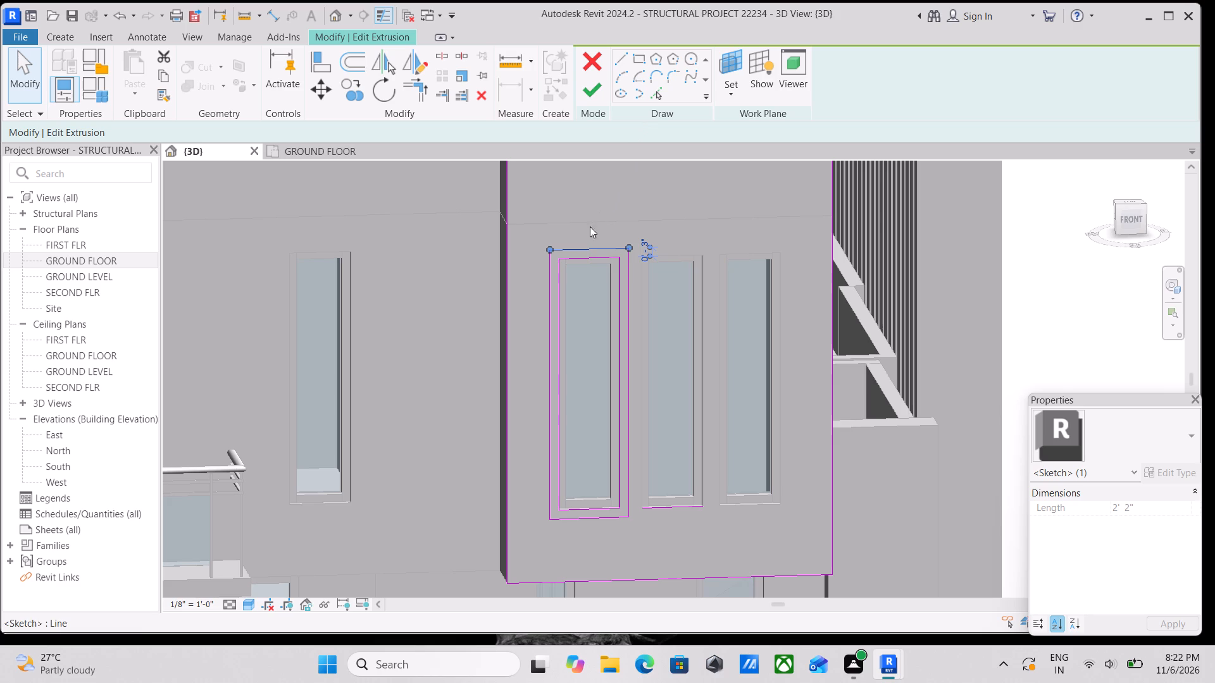
right_click(585, 242)
left_click(662, 402)
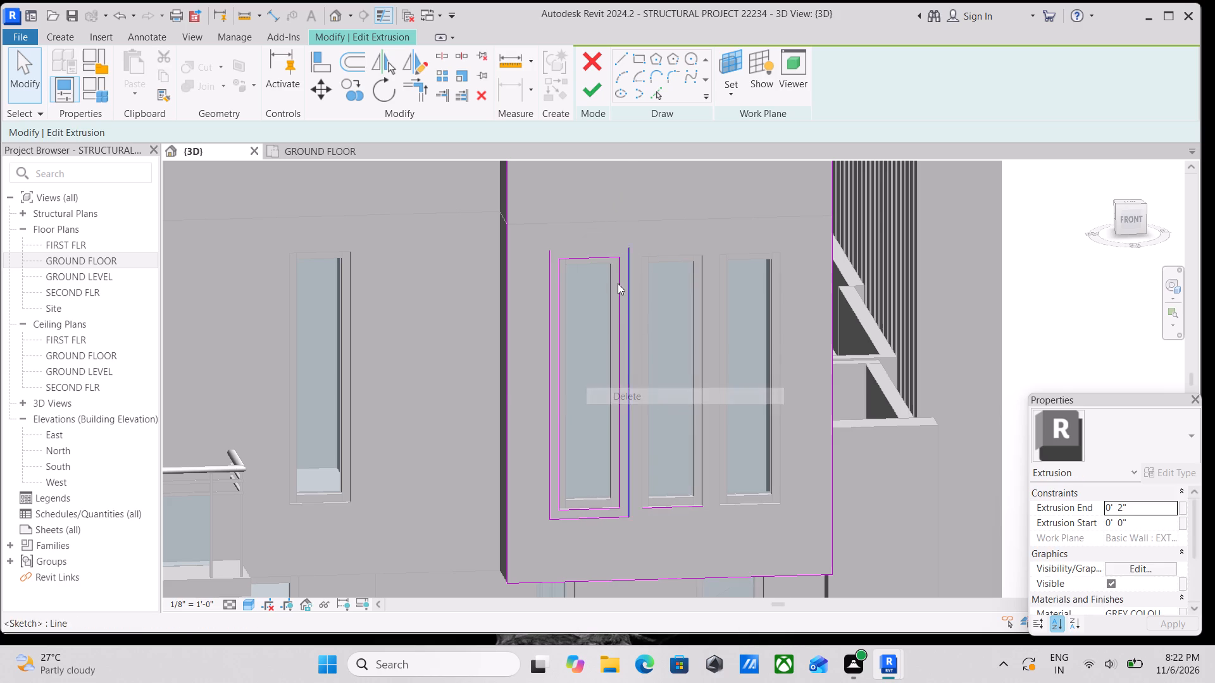
left_click(595, 254)
right_click(595, 254)
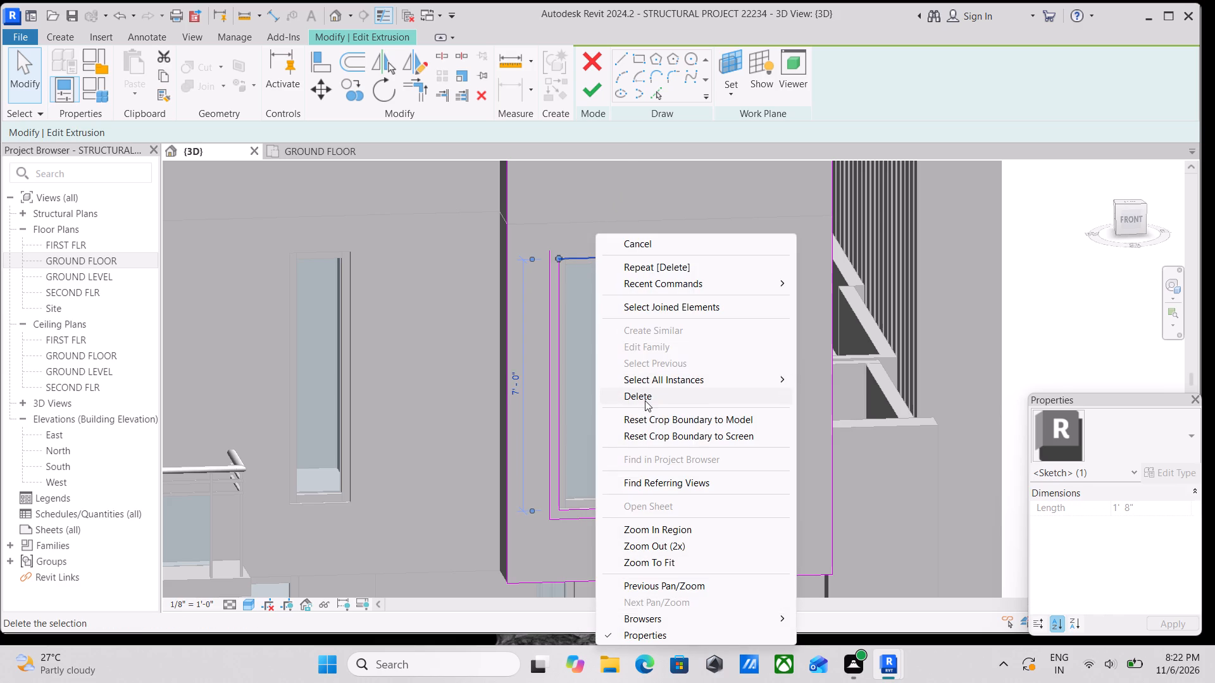
left_click(645, 400)
Delete the vertical lines on both sides of the offset and inner outlines around the first window.
scroll(619, 252, "up", 2)
left_click(634, 271)
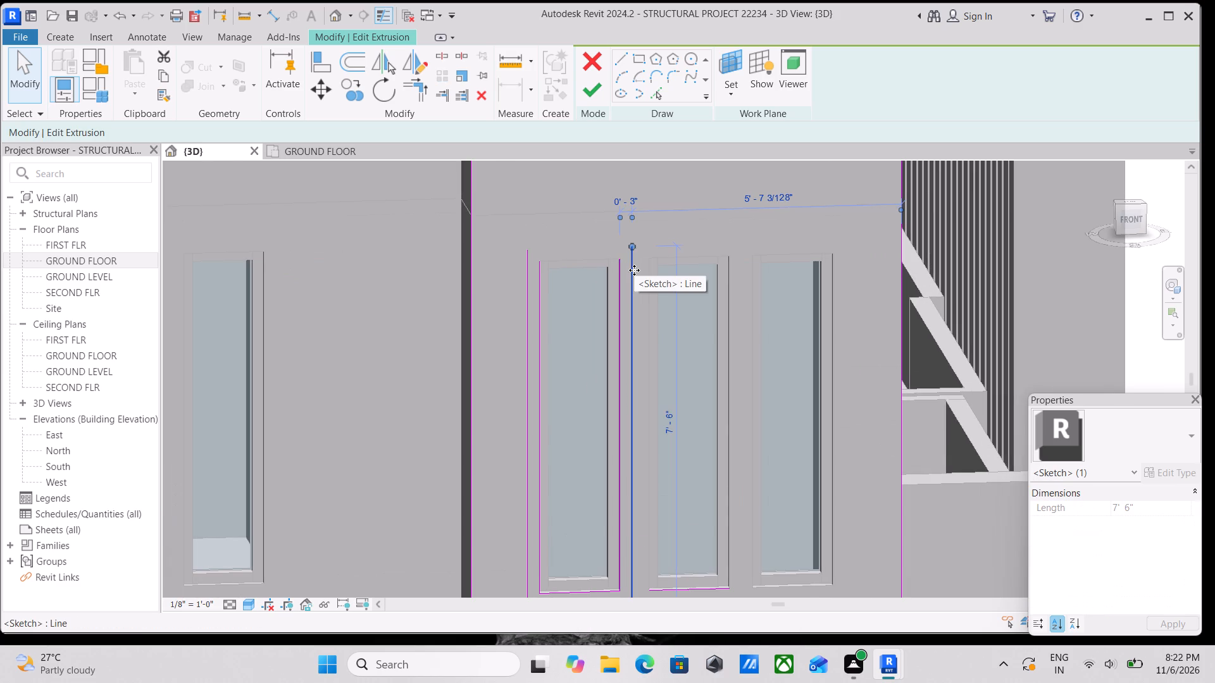
right_click(634, 270)
left_click(702, 394)
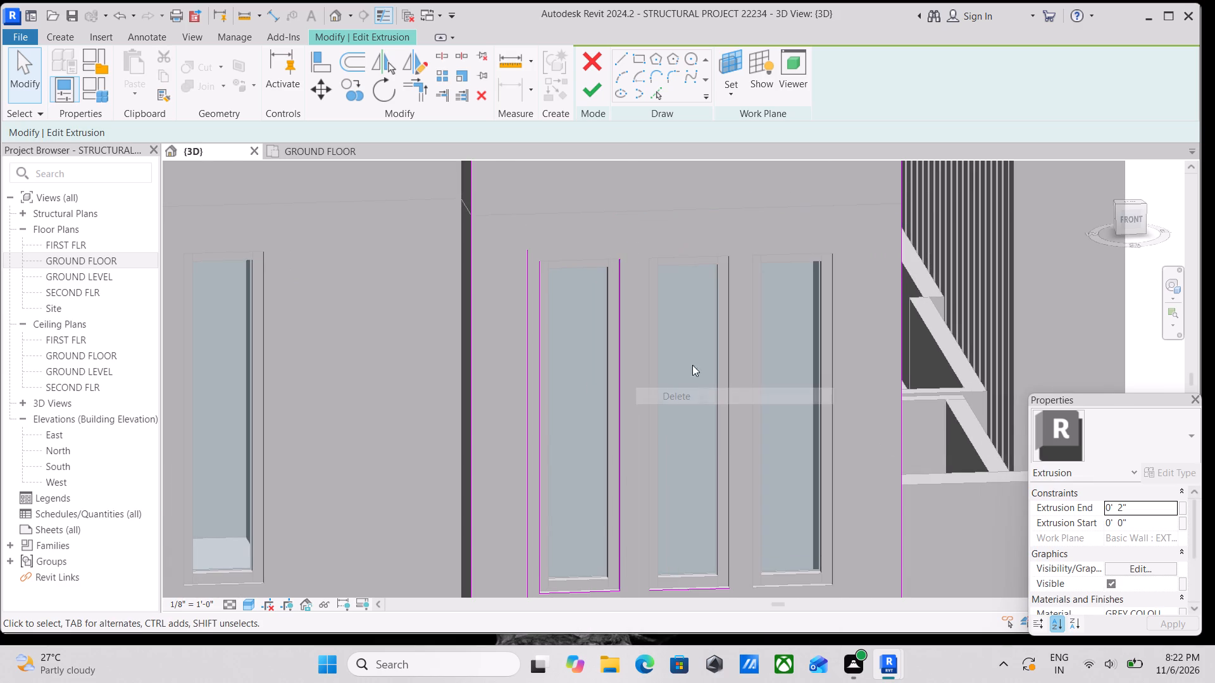
left_click(618, 301)
right_click(618, 301)
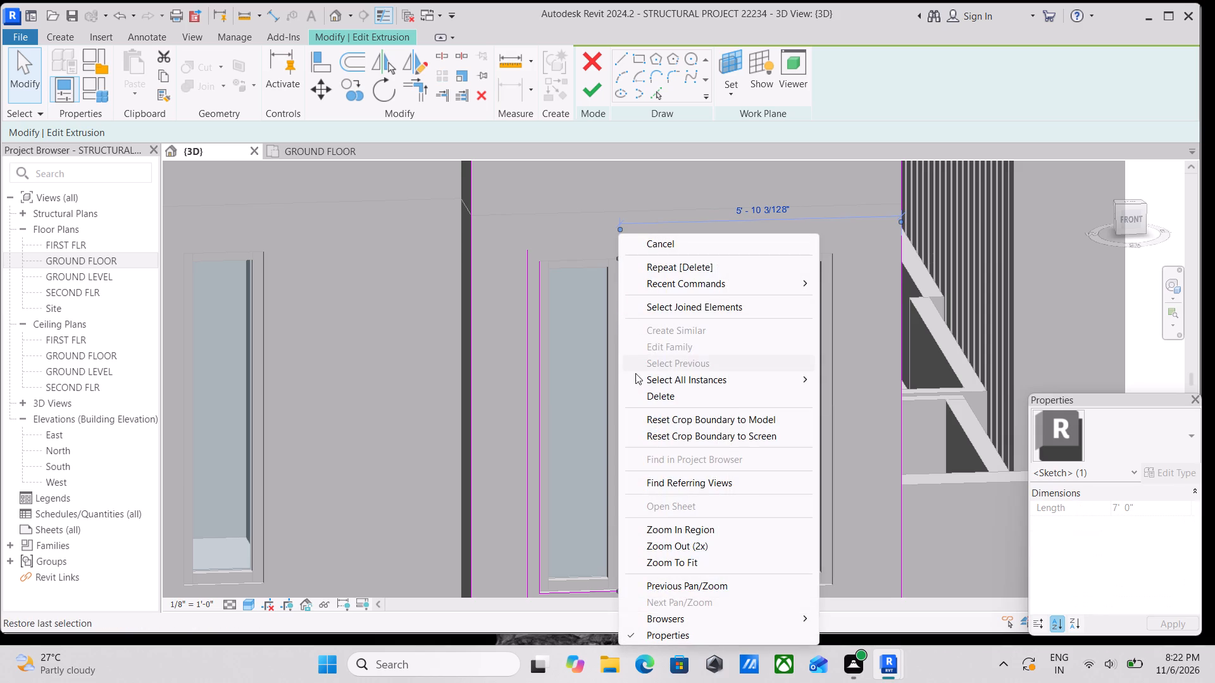
left_click(647, 393)
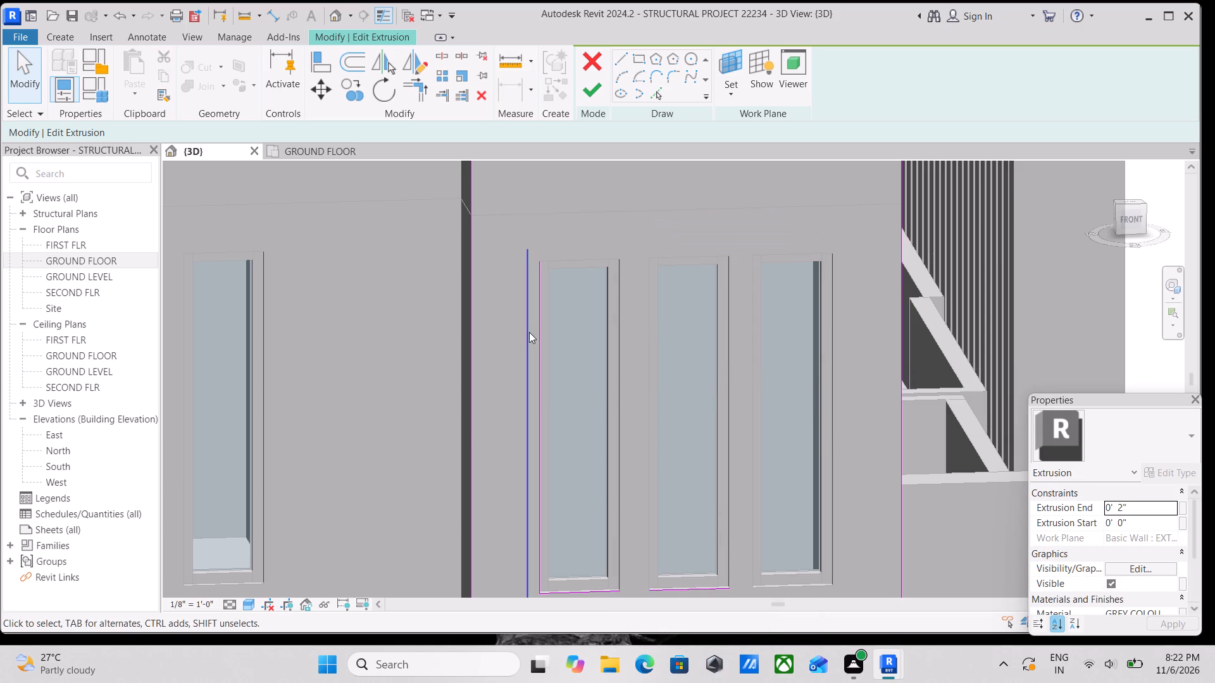
left_click(529, 332)
right_click(529, 332)
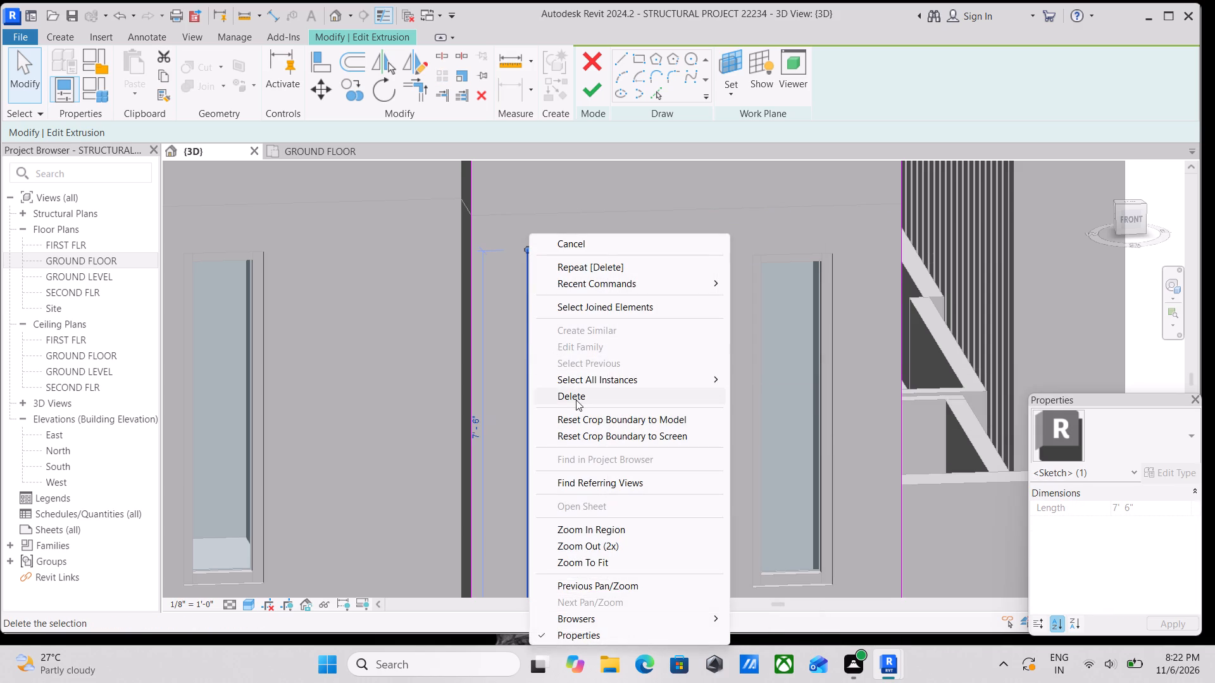
left_click(576, 399)
left_click(543, 354)
right_click(543, 354)
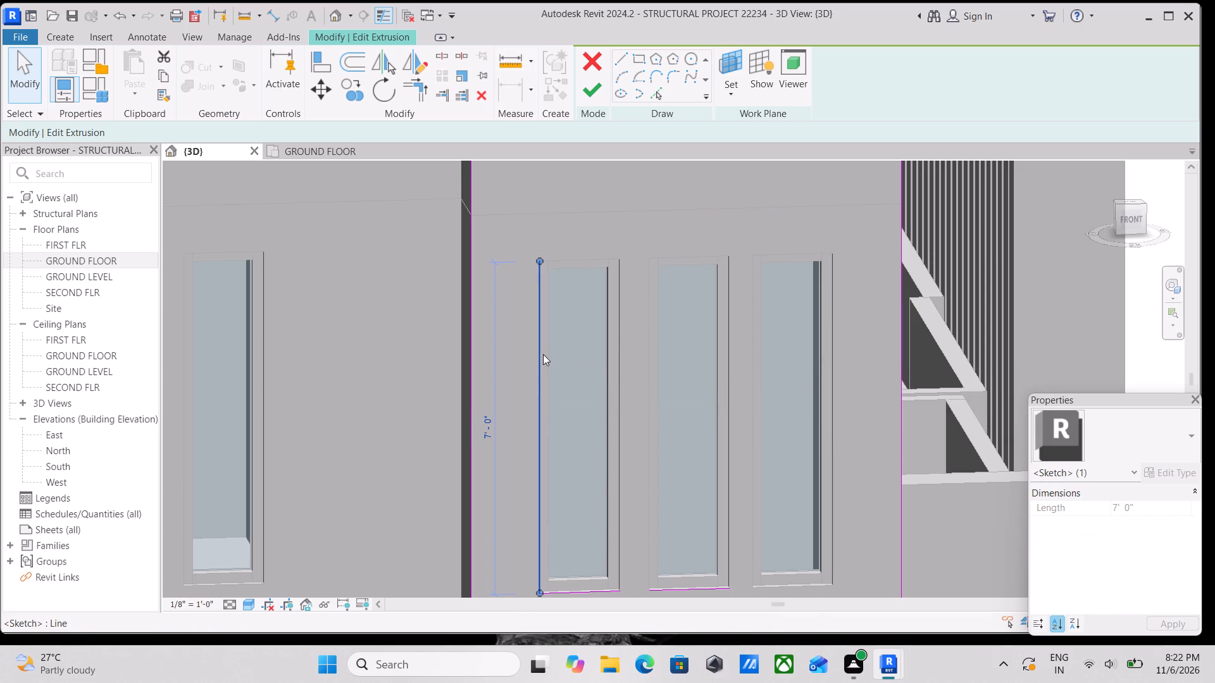
left_click(584, 390)
Delete the bottom lines of the first window's inner and offset outlines and of the middle window's inner outline.
scroll(585, 390, "down", 4)
middle_click_drag(585, 391, 585, 290)
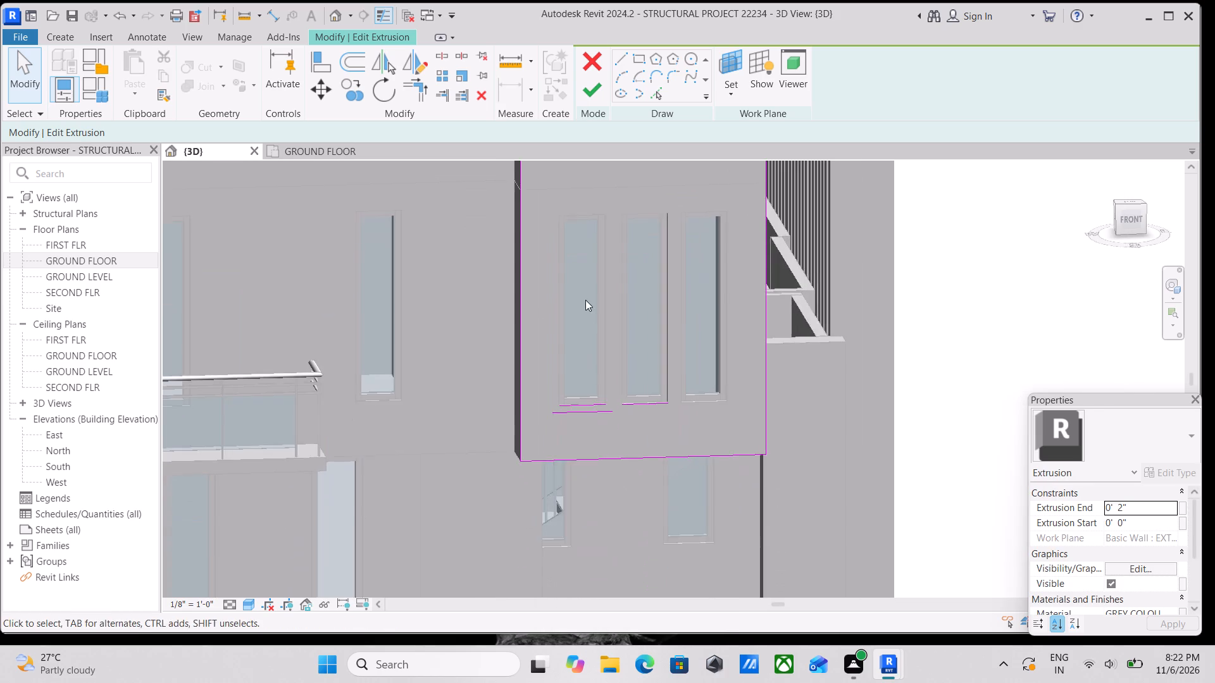
scroll(581, 405, "up", 3)
left_click(580, 406)
right_click(580, 406)
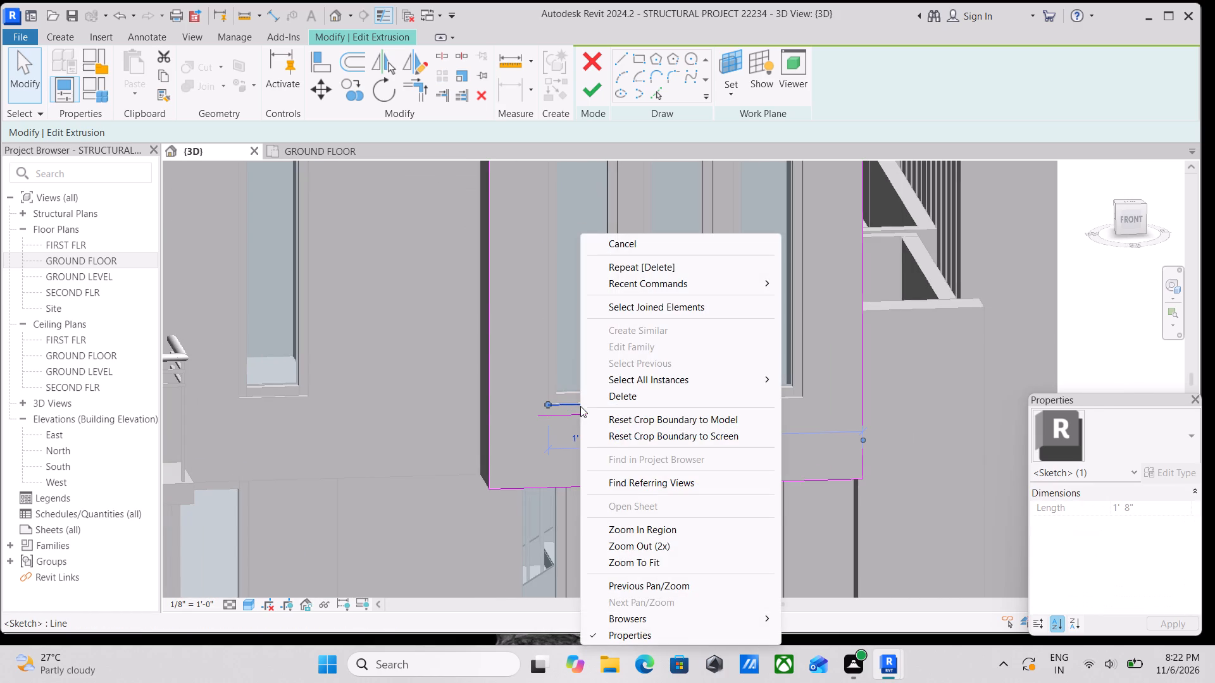
left_click(613, 398)
left_click(582, 415)
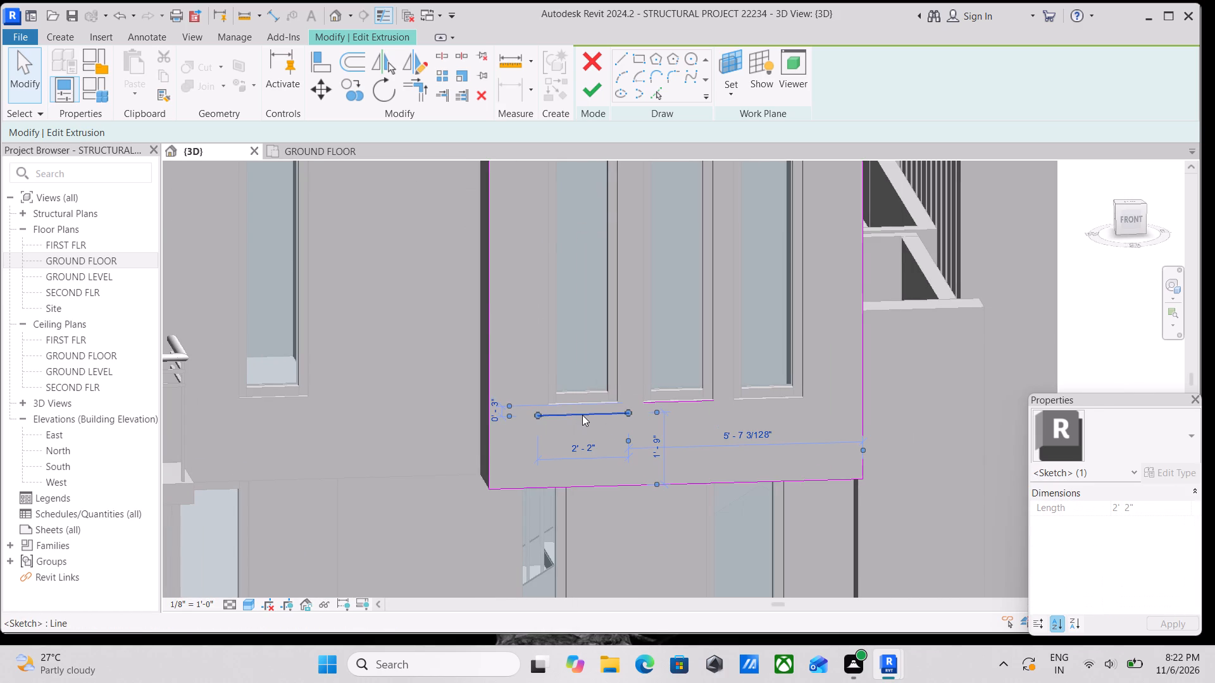
right_click(582, 415)
left_click(633, 168)
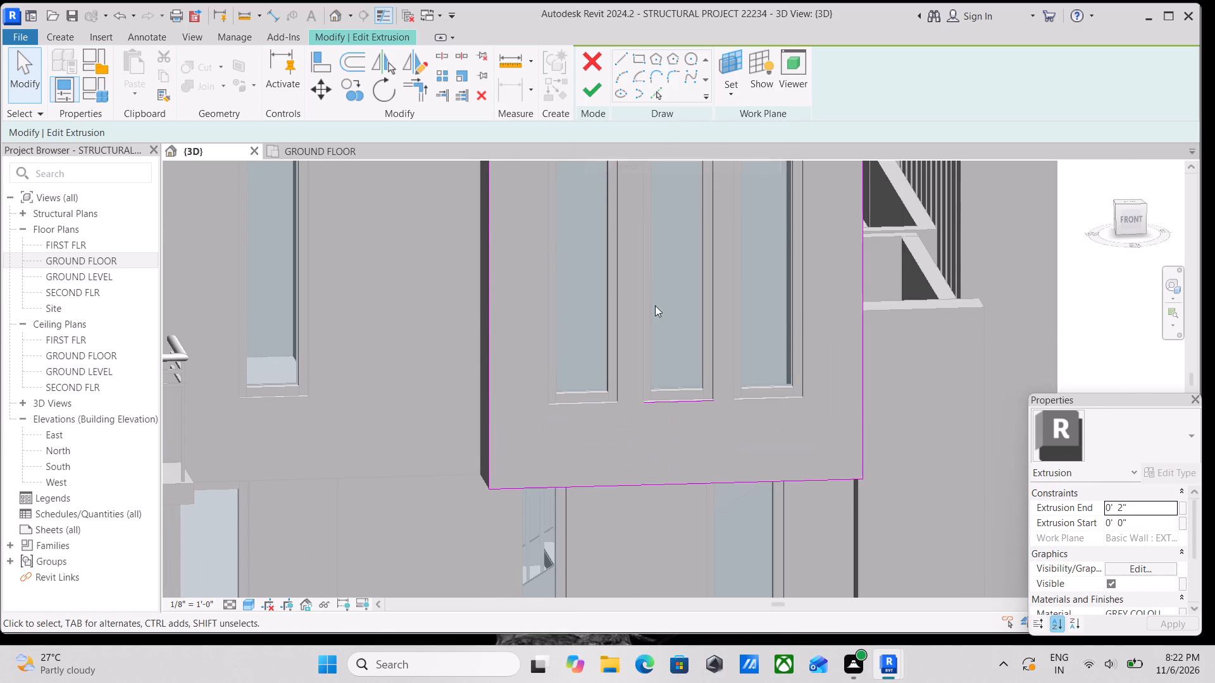
left_click(668, 405)
right_click(668, 405)
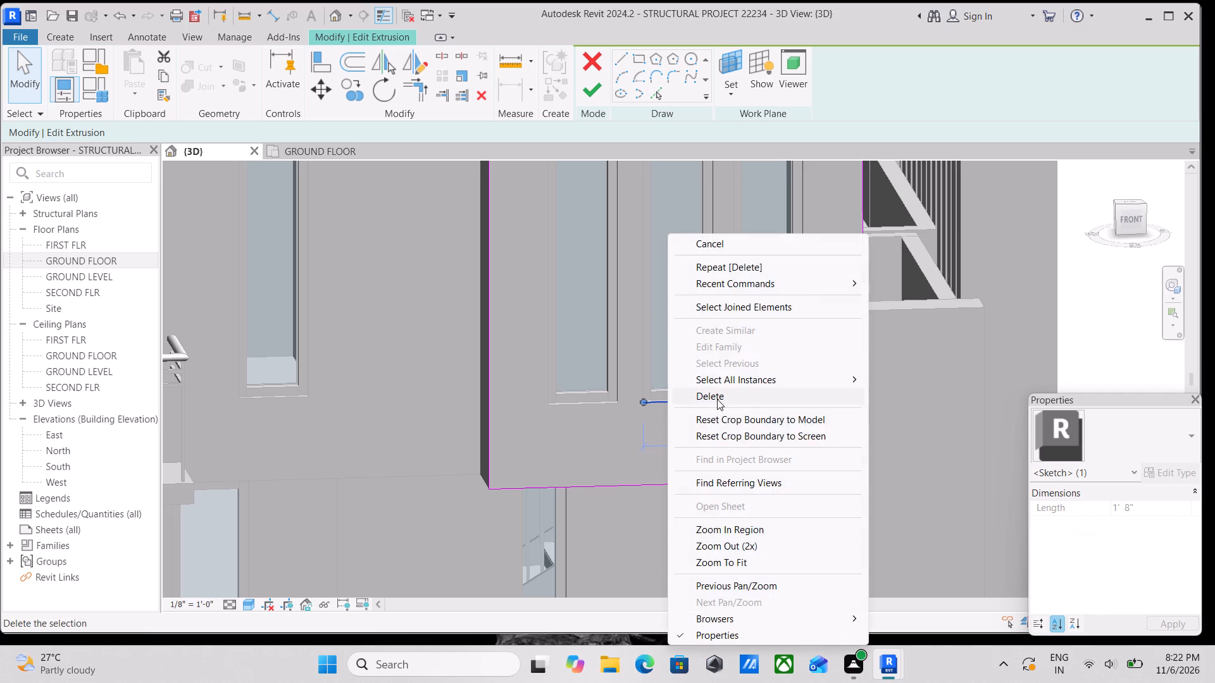
left_click(717, 399)
Sketch a rectangle around the first window of the projecting wall, snapped to opposite corners of its wall opening.
scroll(599, 260, "down", 3)
middle_click_drag(594, 266, 577, 395)
scroll(574, 400, "up", 1)
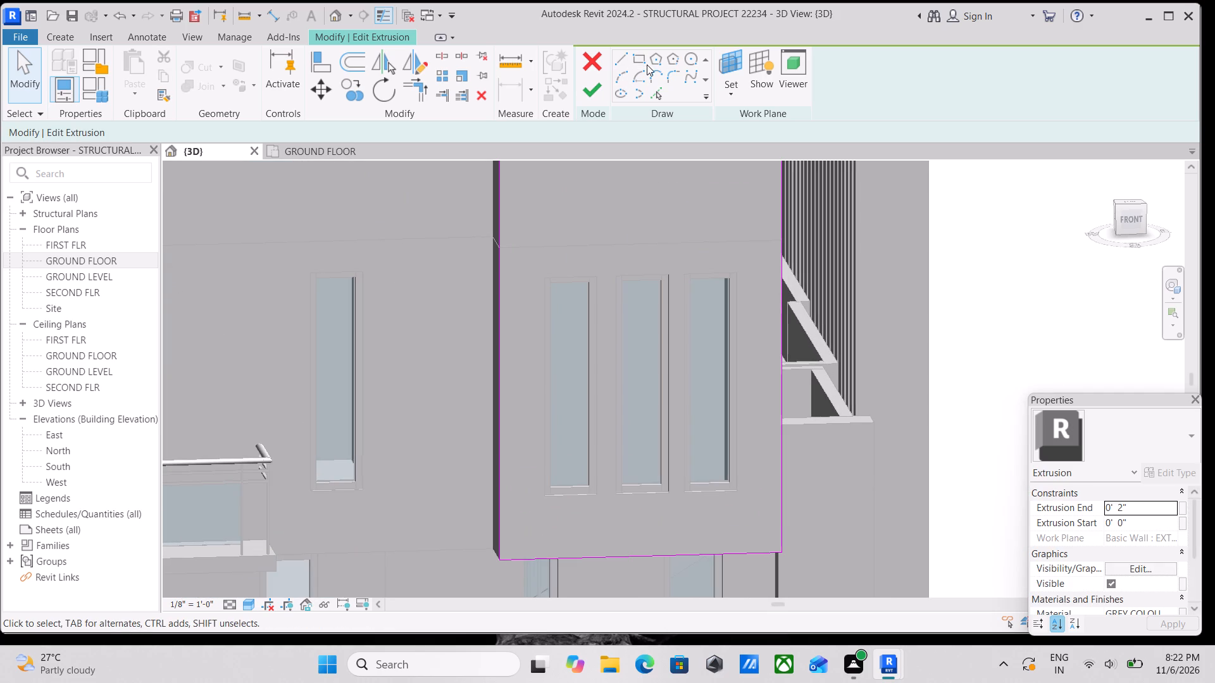
left_click(644, 63)
scroll(534, 274, "up", 6)
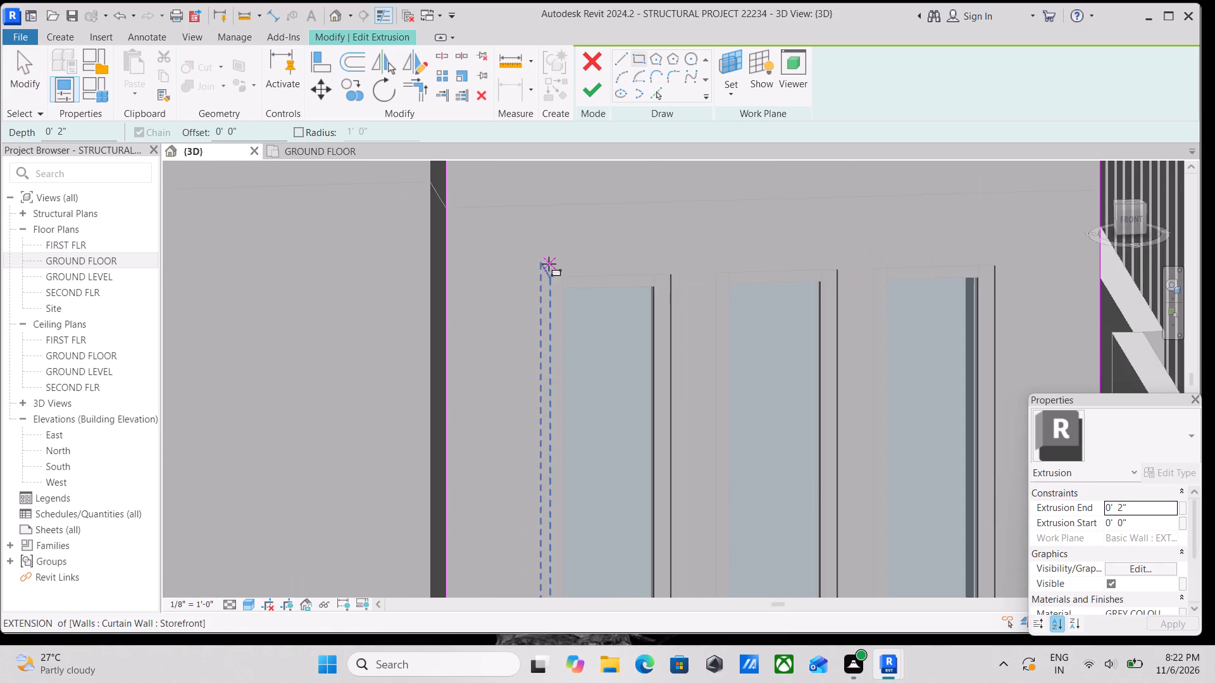
scroll(556, 278, "down", 4)
middle_click_drag(559, 302, 599, 390, "shift")
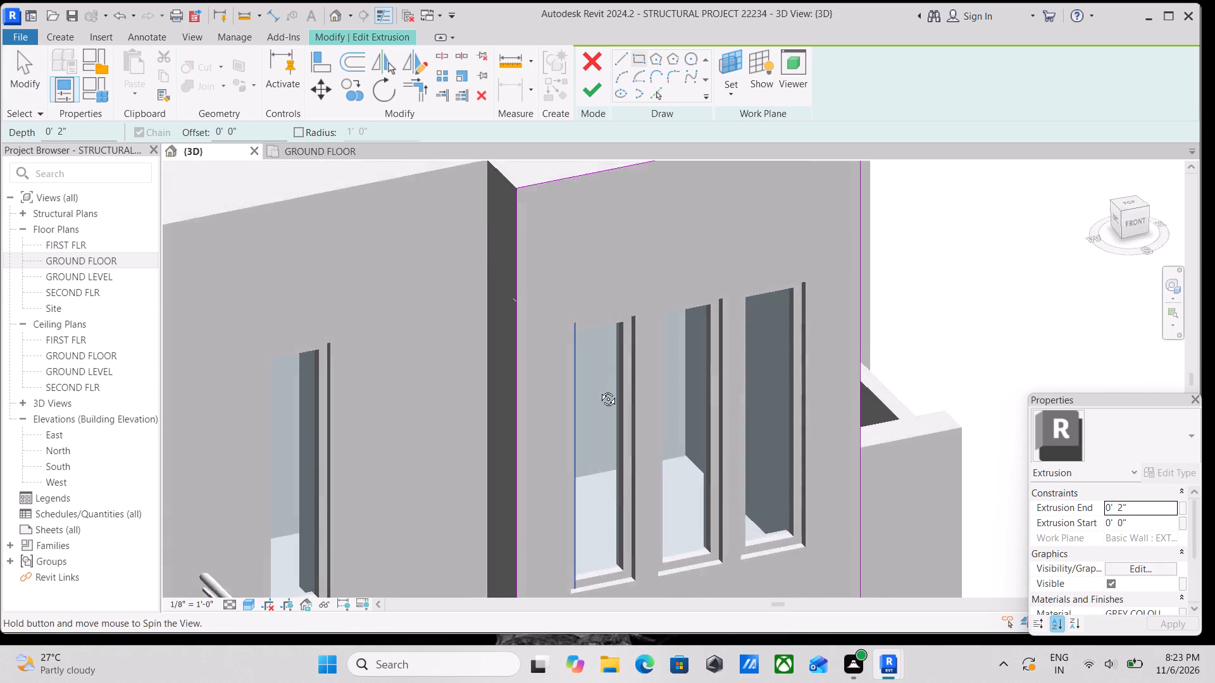
middle_click_drag(599, 390, 502, 429, "shift")
scroll(579, 252, "up", 7)
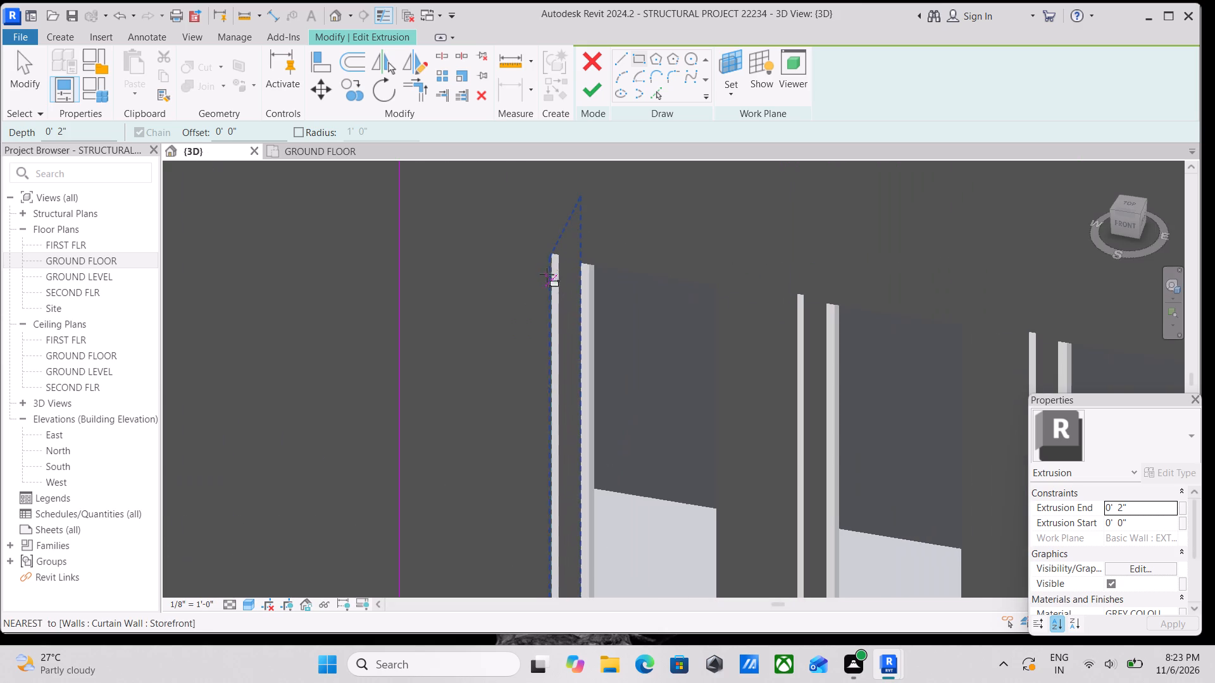
left_click(553, 254)
middle_click_drag(581, 382, 621, 188)
middle_click_drag(690, 368, 687, 333)
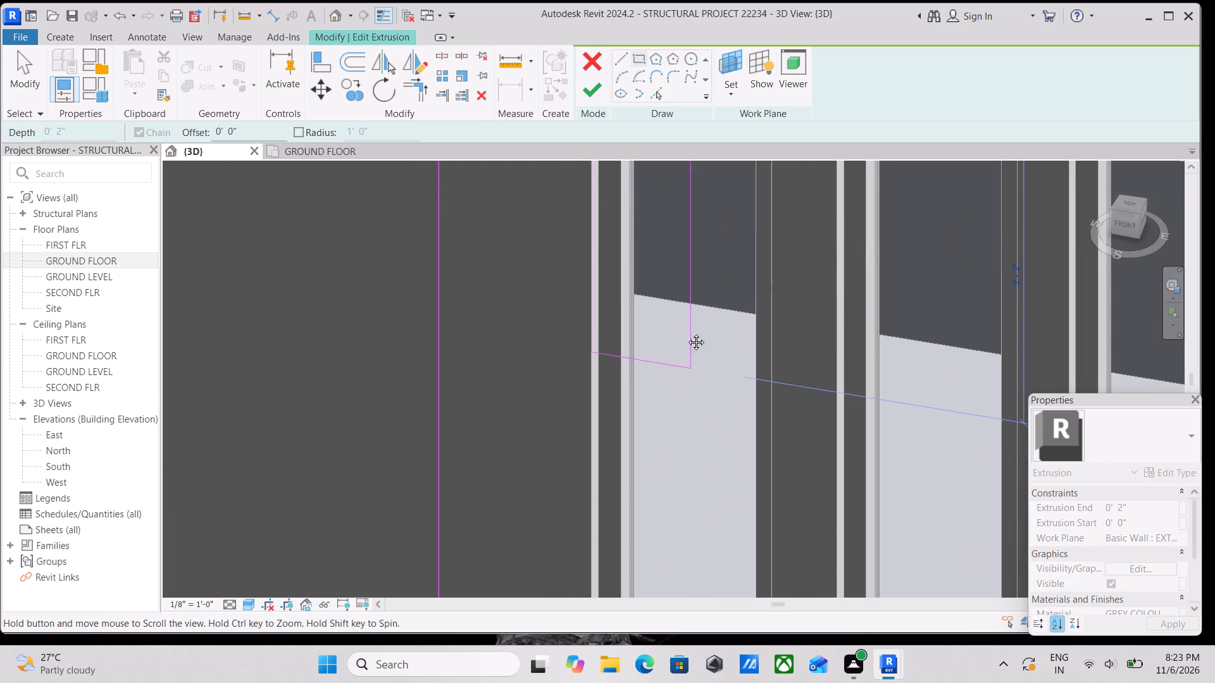
middle_click_drag(687, 333, 693, 175)
scroll(732, 375, "down", 2)
middle_click_drag(732, 381, 716, 274)
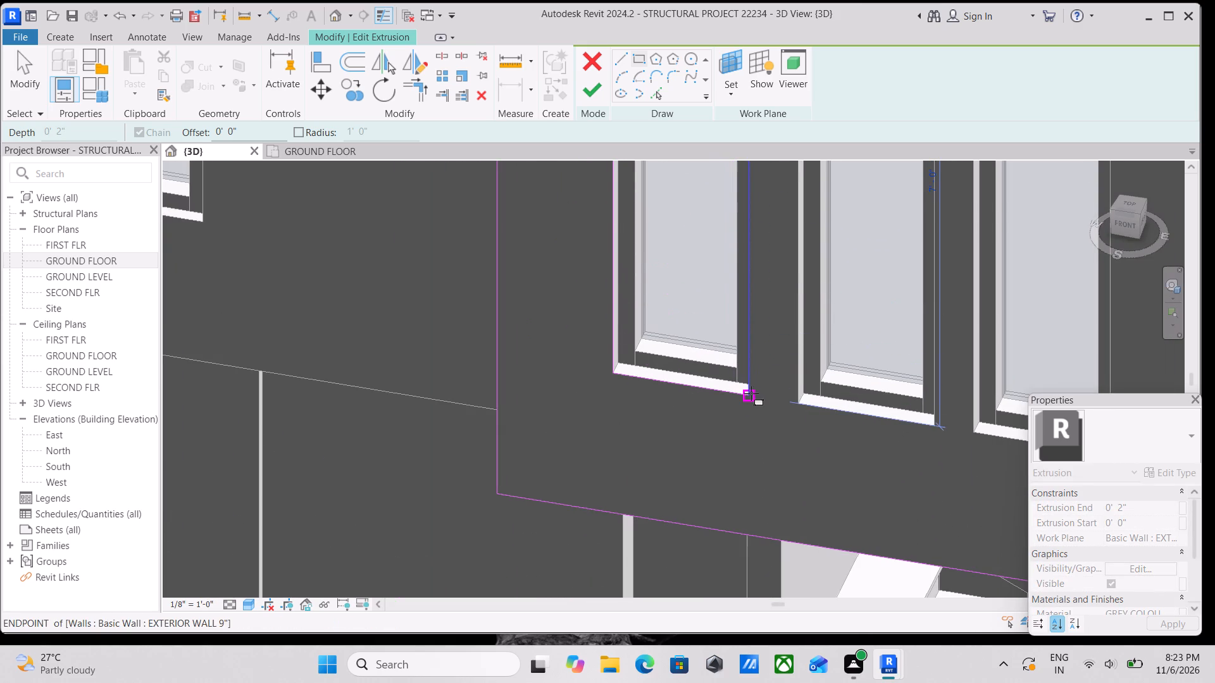
left_click(751, 393)
Sketch a rectangle 1'-8" wide around the middle window, snapped to opposite corners of its wall opening.
scroll(830, 292, "down", 4)
middle_click_drag(830, 293, 703, 424)
scroll(716, 187, "up", 8)
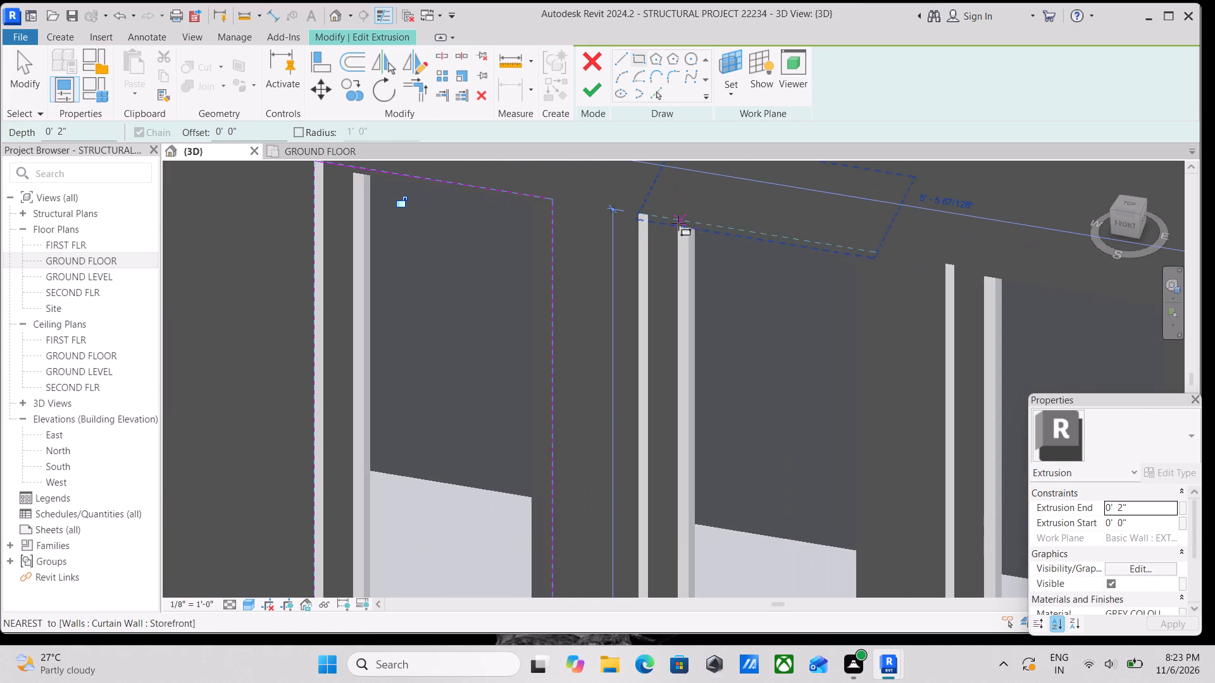
left_click(640, 215)
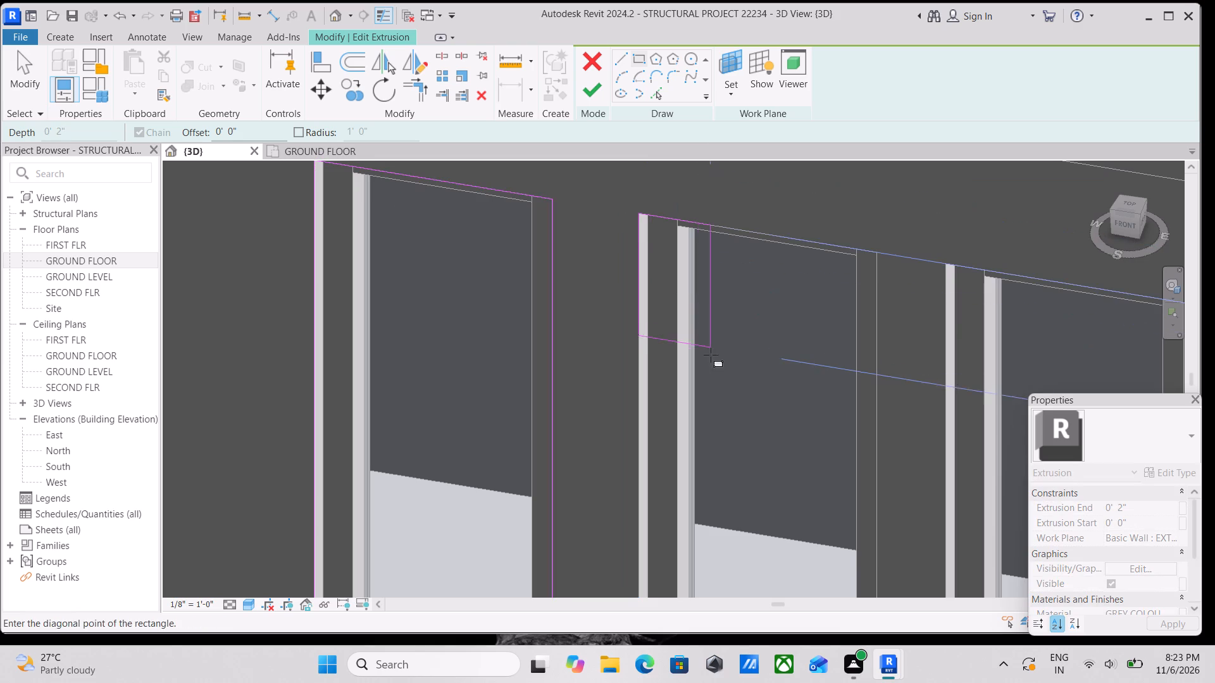
middle_click_drag(711, 355, 723, 212)
scroll(761, 324, "down", 4)
middle_click_drag(764, 341, 740, 187)
middle_click_drag(784, 369, 763, 211)
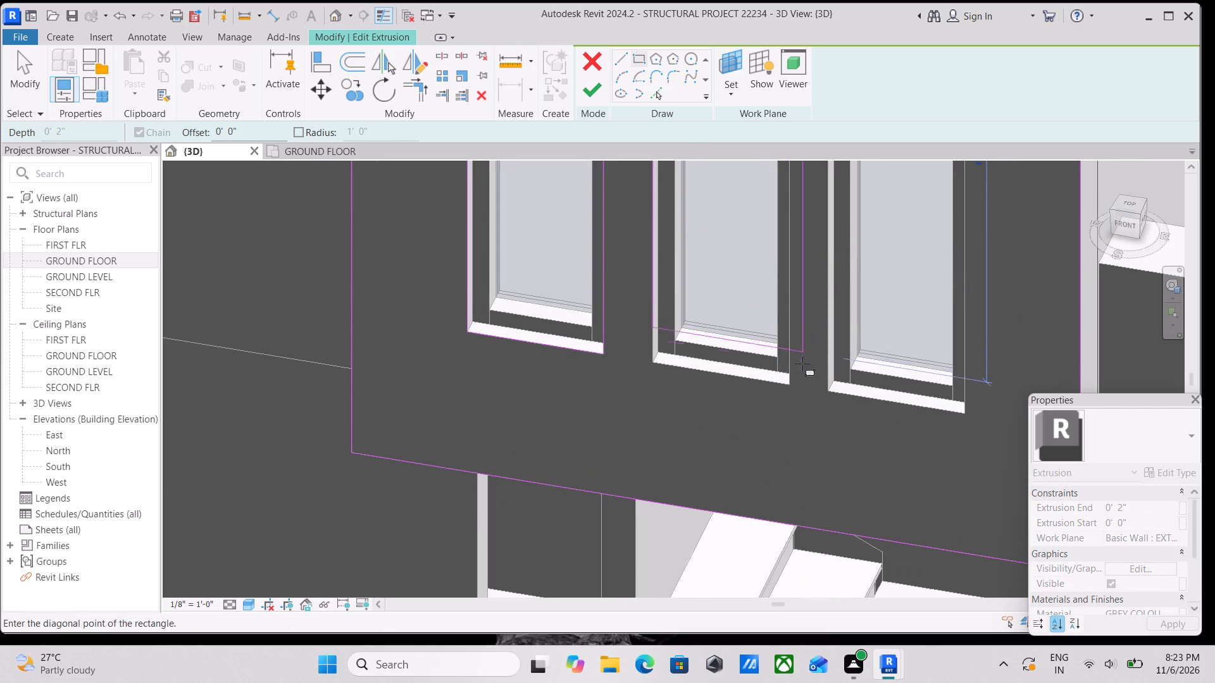
left_click(792, 380)
Sketch a rectangle 7'-0" high around the third window, snapped to opposite corners of its wall opening.
scroll(739, 225, "down", 3)
middle_click_drag(739, 225, 705, 408)
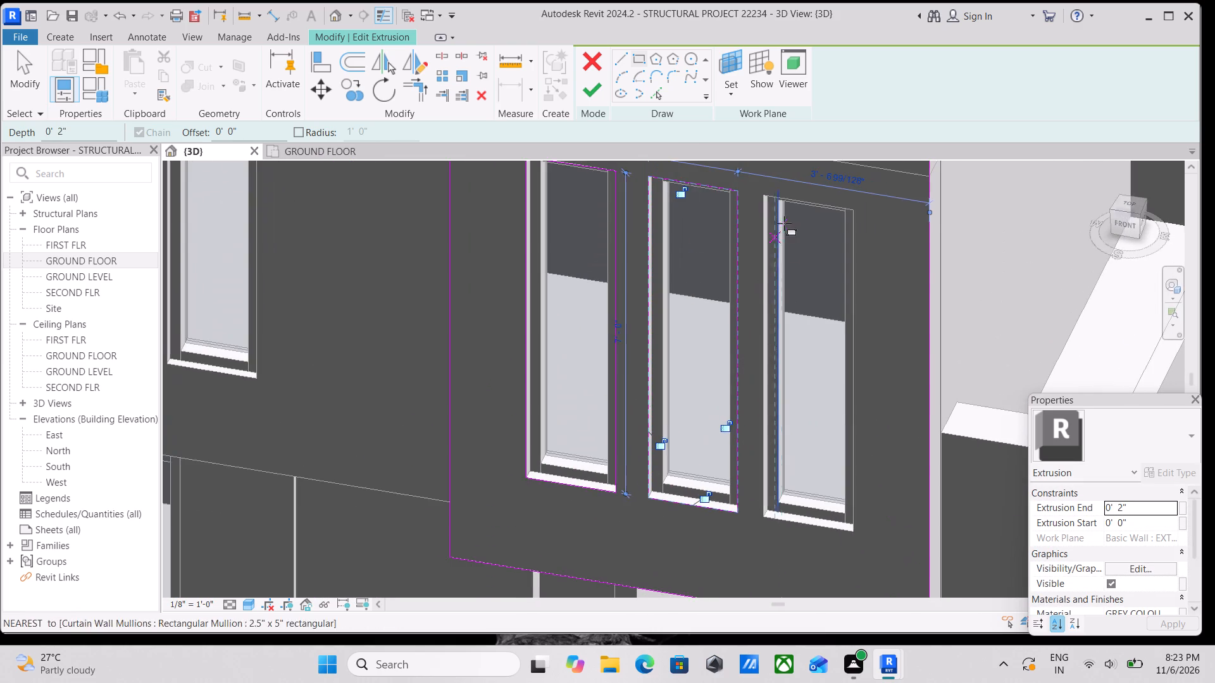
middle_click_drag(785, 223, 739, 302)
scroll(742, 256, "up", 8)
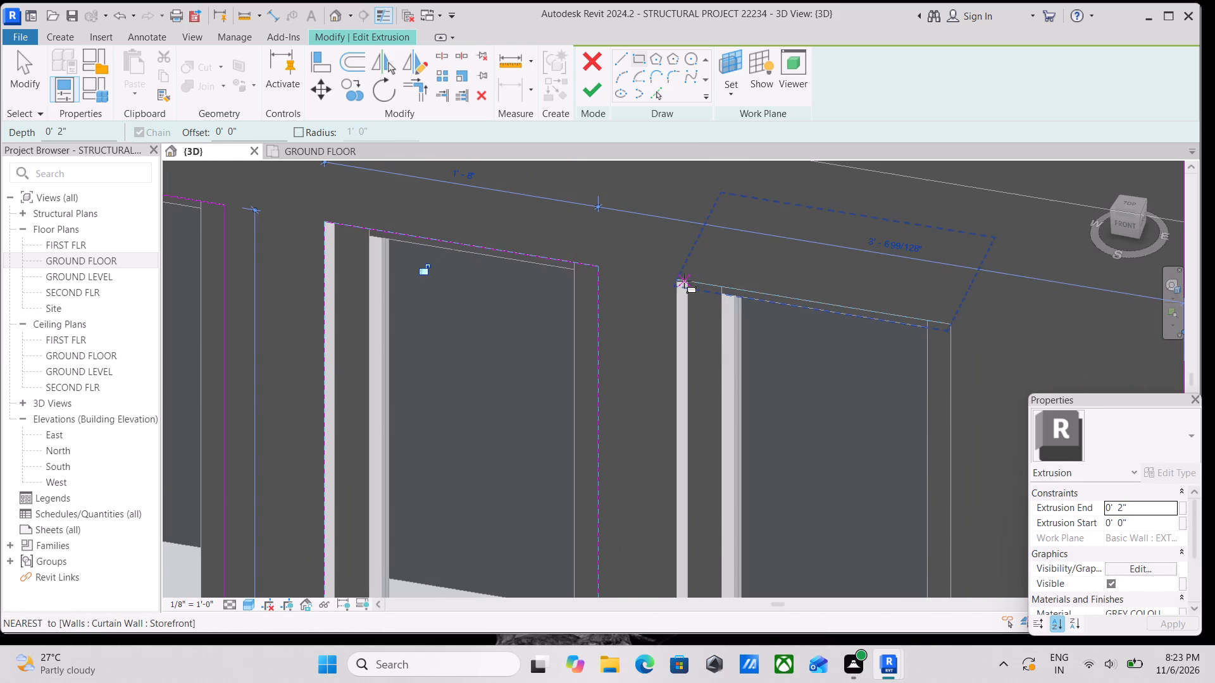
left_click(682, 281)
middle_click_drag(799, 438, 801, 349)
scroll(801, 340, "down", 4)
middle_click_drag(804, 352, 803, 333)
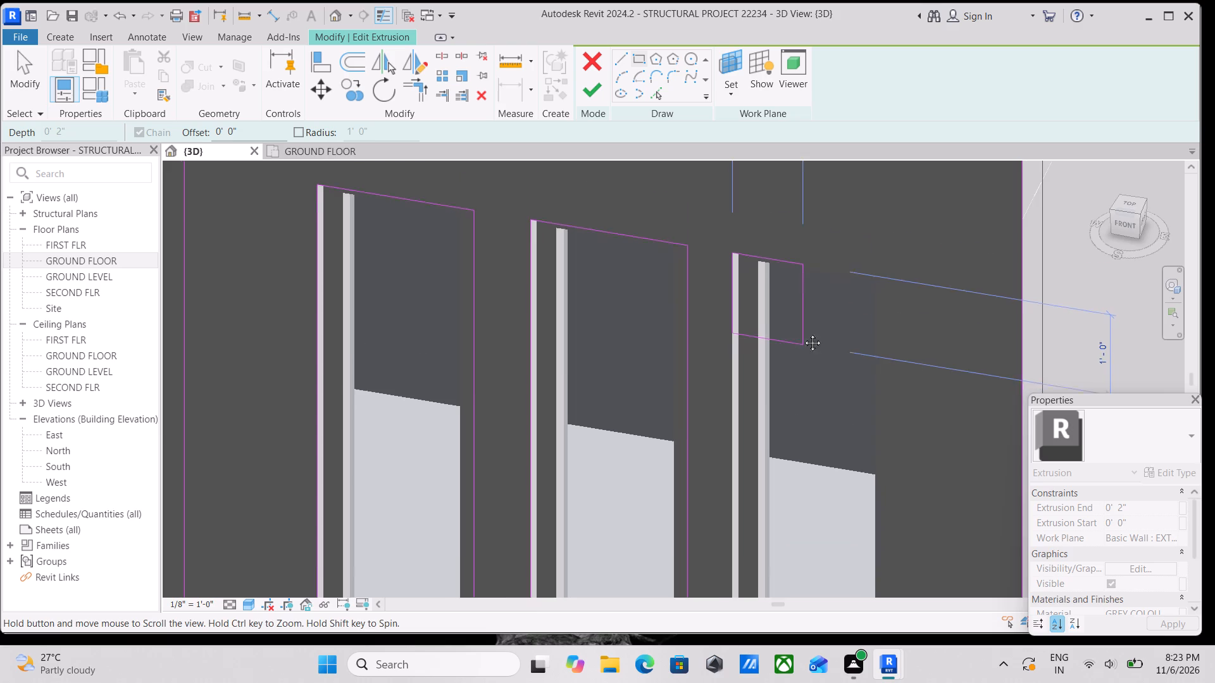
middle_click_drag(803, 333, 792, 171)
scroll(843, 369, "down", 1)
middle_click_drag(842, 369, 821, 200)
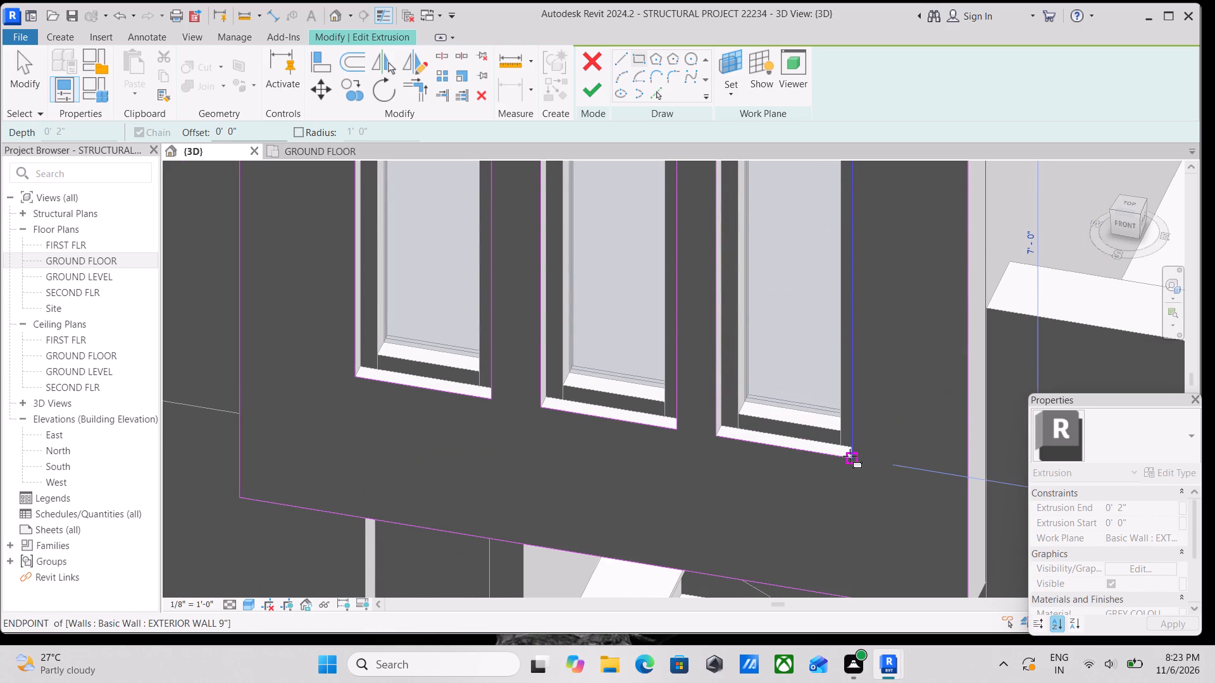
left_click(850, 456)
Finish the cladding's extrusion sketch with the three window openings, and finish the in-place model.
scroll(805, 353, "down", 5)
middle_click_drag(790, 304, 880, 224, "shift")
middle_click_drag(818, 276, 876, 249, "shift")
scroll(803, 311, "up", 2)
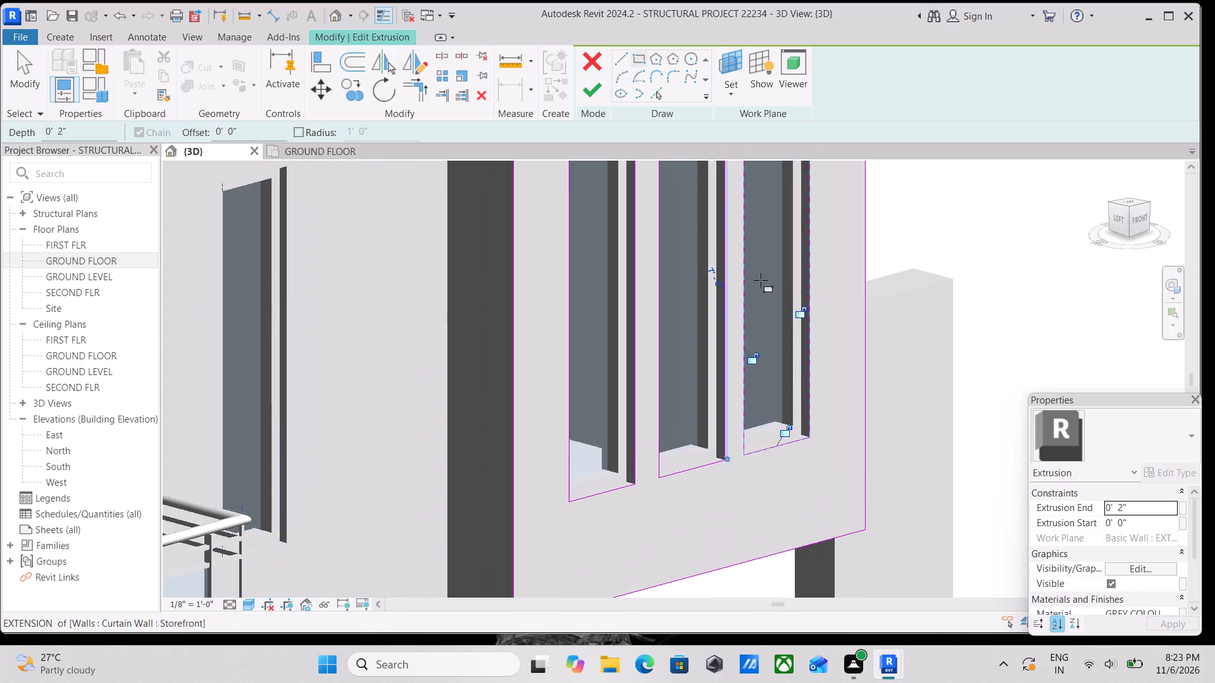
scroll(757, 283, "up", 3)
middle_click_drag(778, 277, 694, 336, "shift")
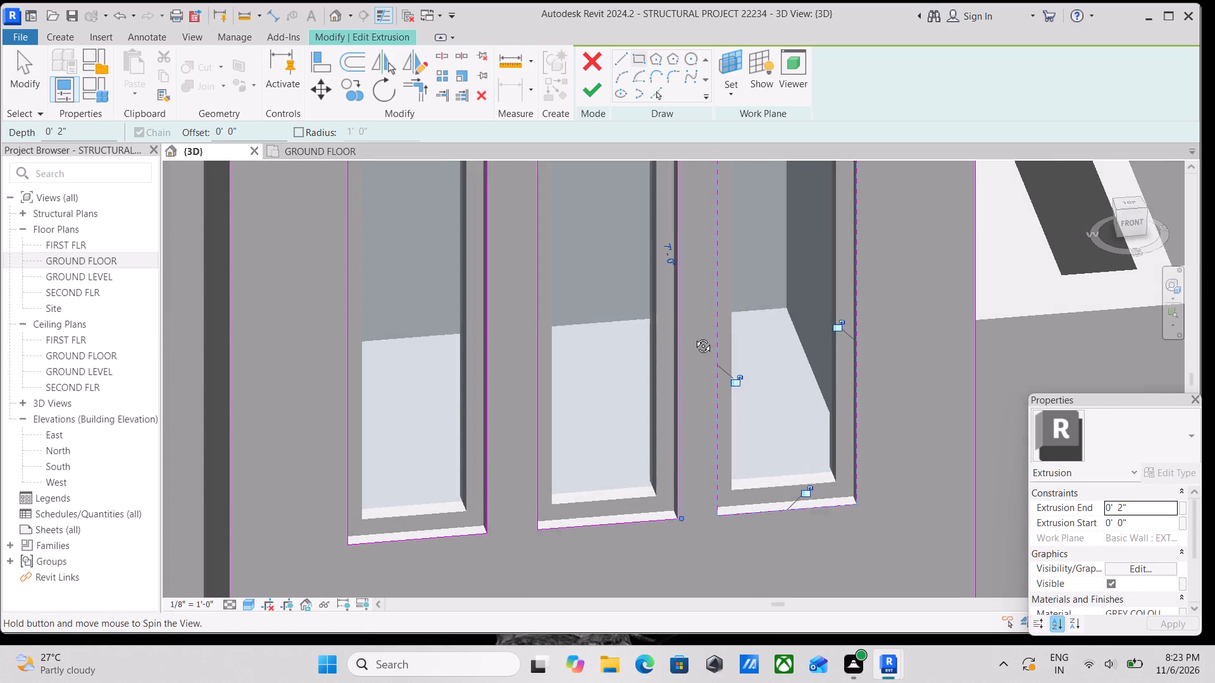
middle_click_drag(694, 336, 695, 337, "shift")
scroll(659, 292, "up", 4)
scroll(649, 288, "down", 4)
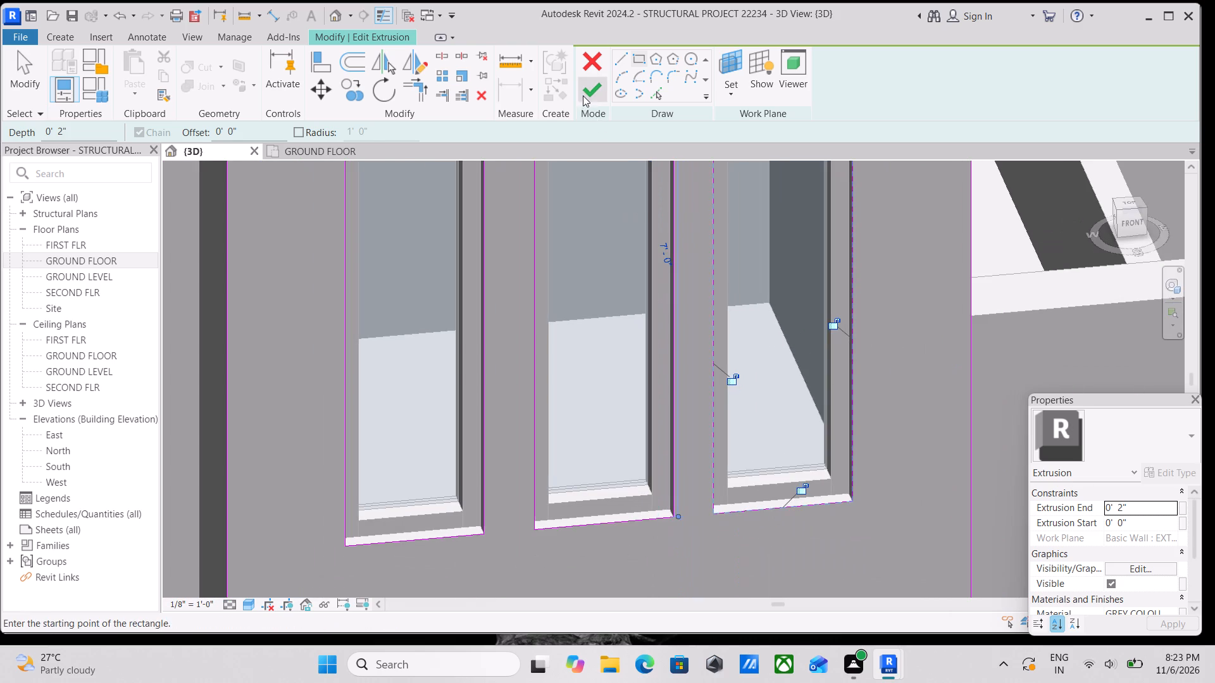
left_click(592, 94)
scroll(653, 227, "down", 3)
middle_click_drag(653, 230, 705, 391)
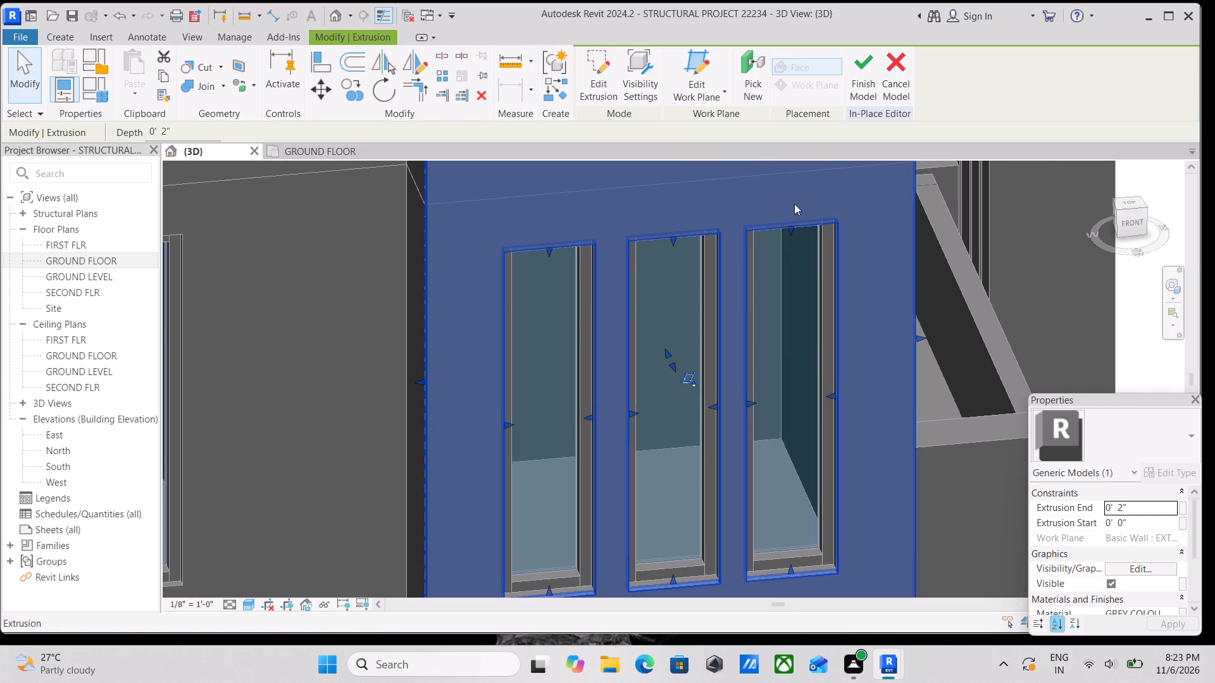
left_click(864, 70)
Start a new in-place model in the Generic Models category, keeping the suggested name.
scroll(585, 207, "up", 2)
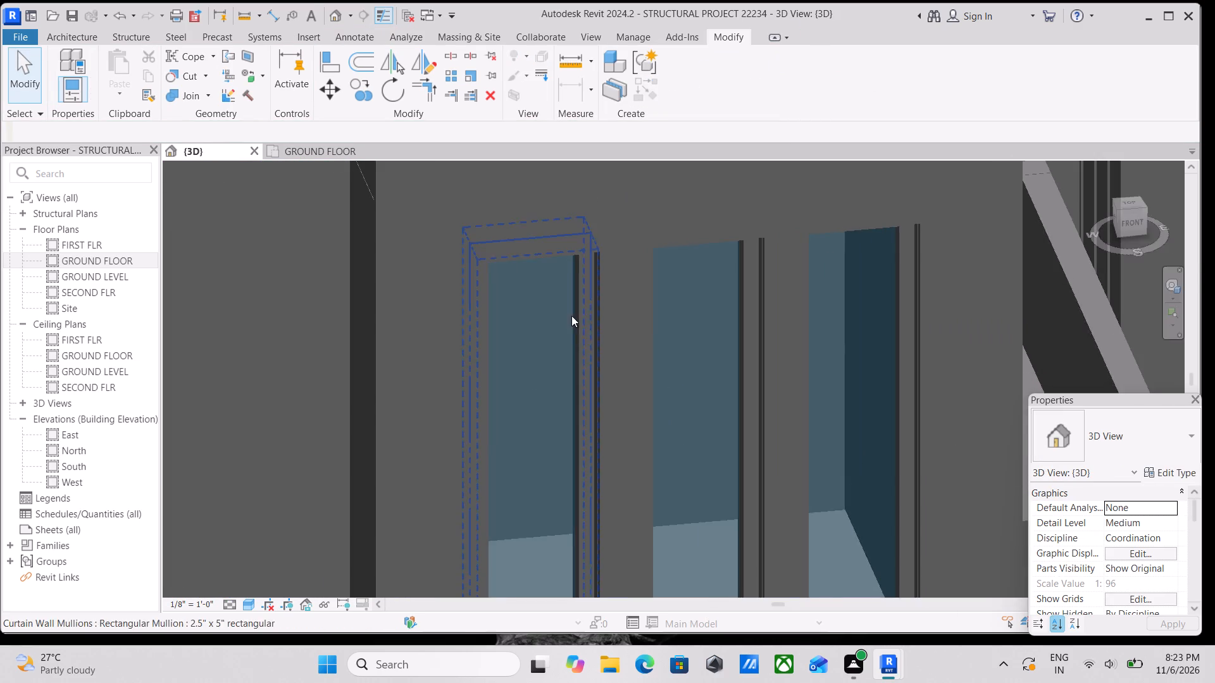
middle_click_drag(571, 316, 530, 209, "shift")
scroll(544, 262, "up", 1, "shift")
middle_click_drag(536, 217, 554, 264)
scroll(506, 242, "up", 2)
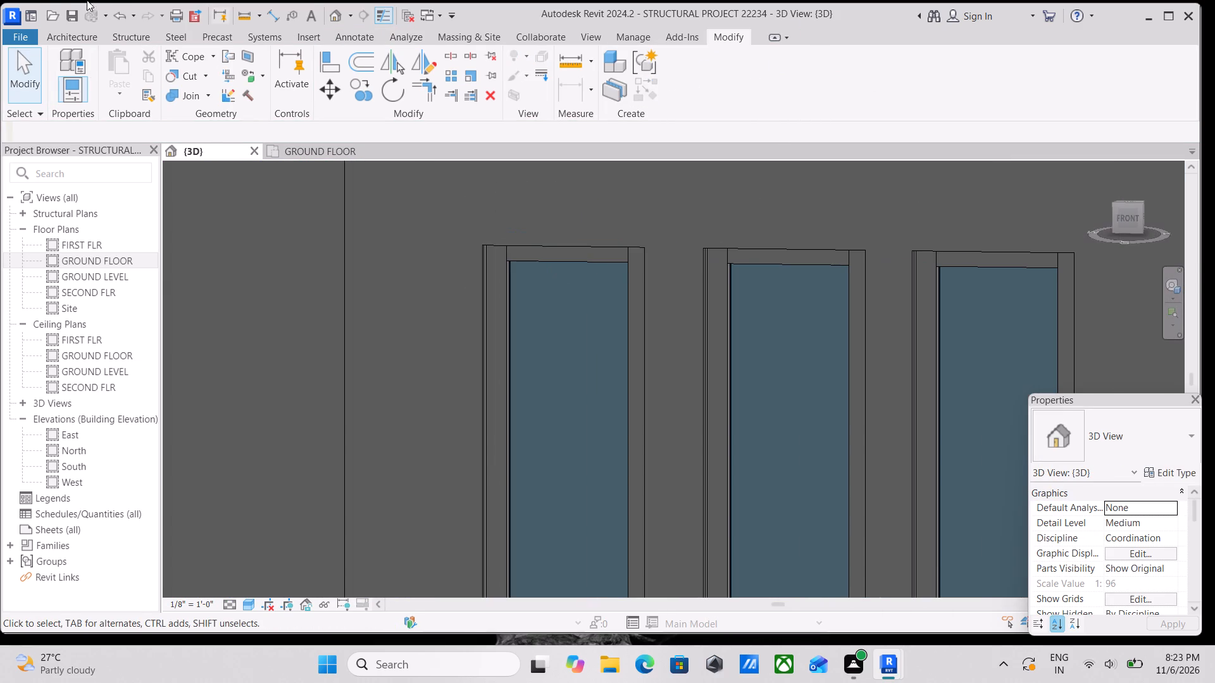
left_click(76, 39)
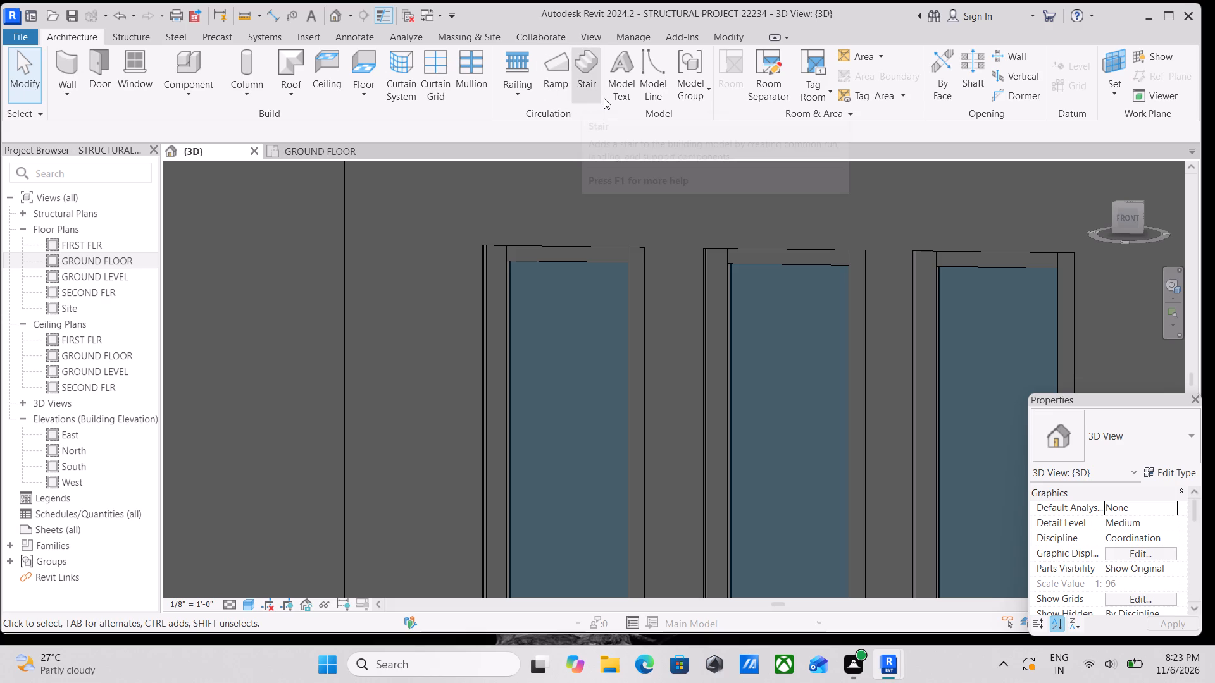
left_click(165, 90)
left_click(185, 157)
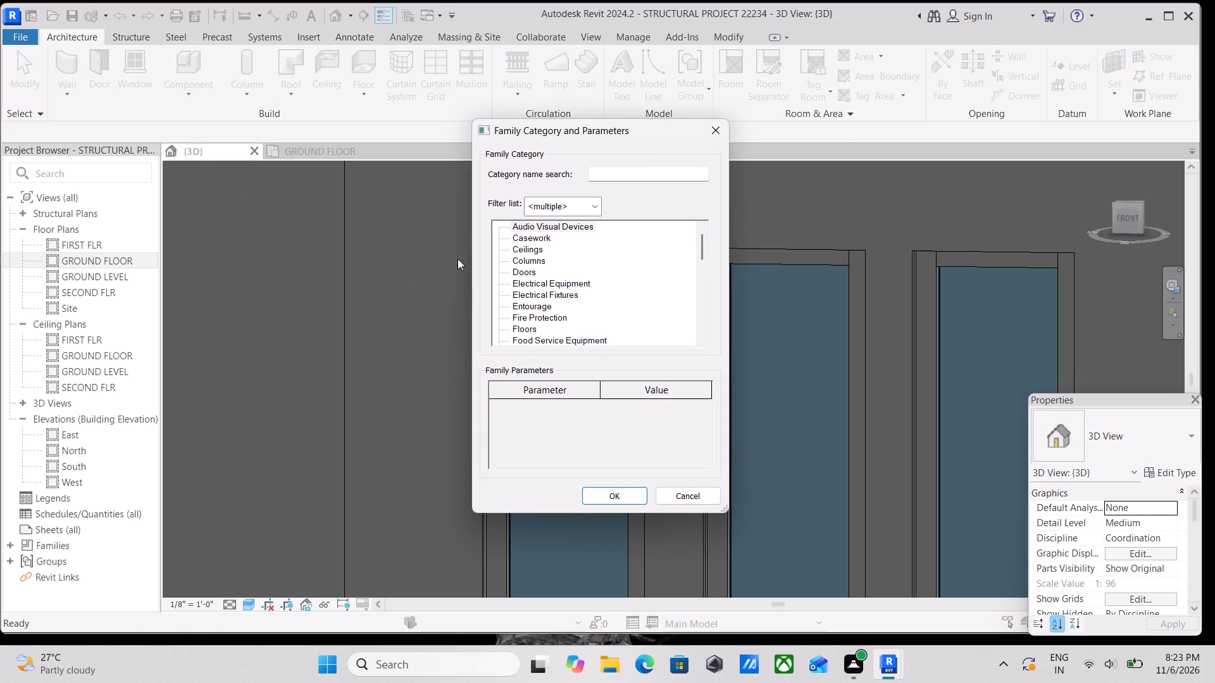
scroll(570, 271, "down", 8)
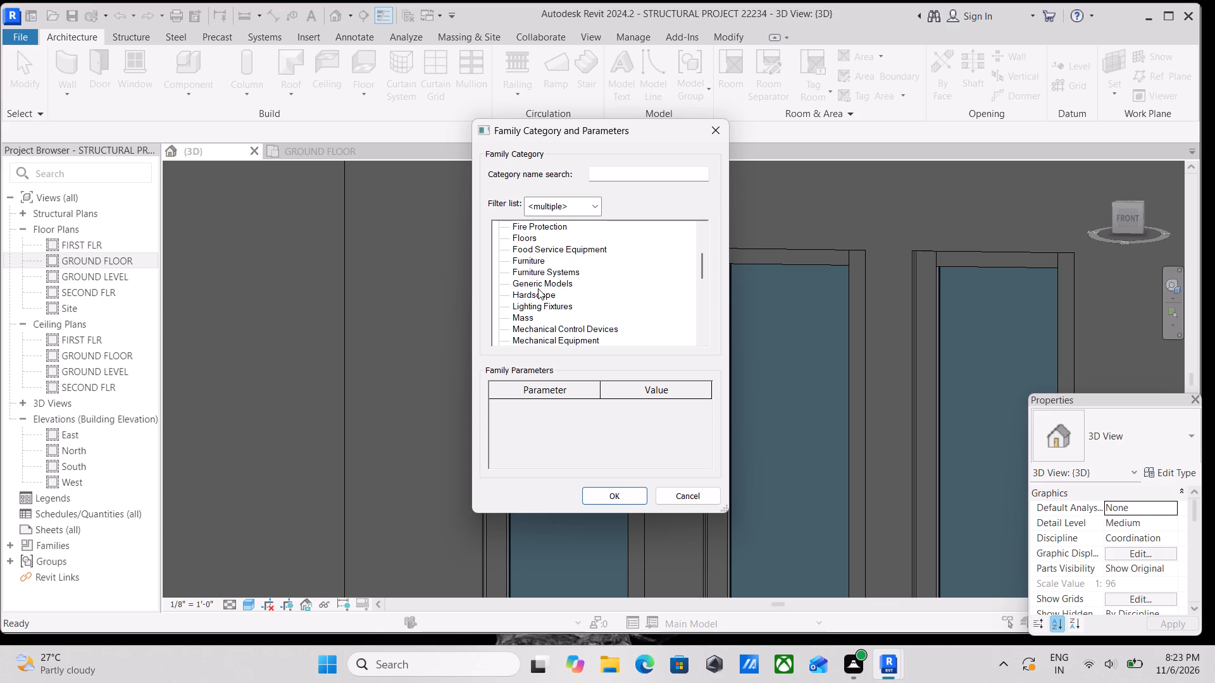
left_click(539, 283)
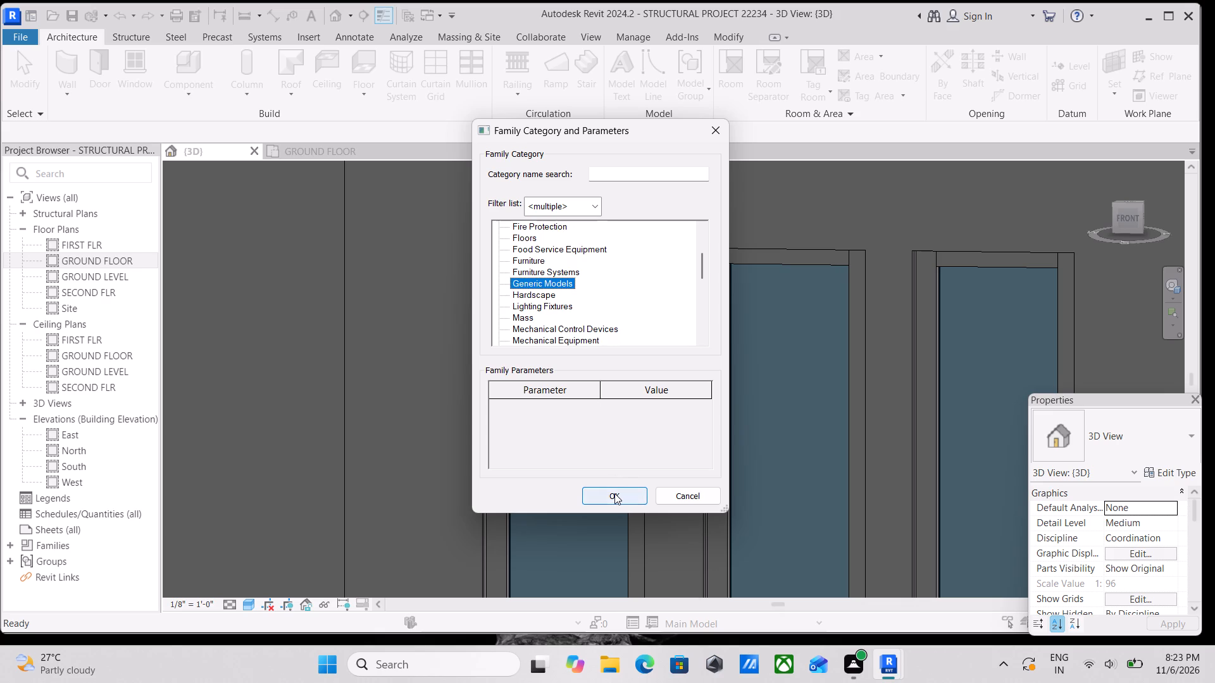
left_click(614, 493)
left_click(609, 356)
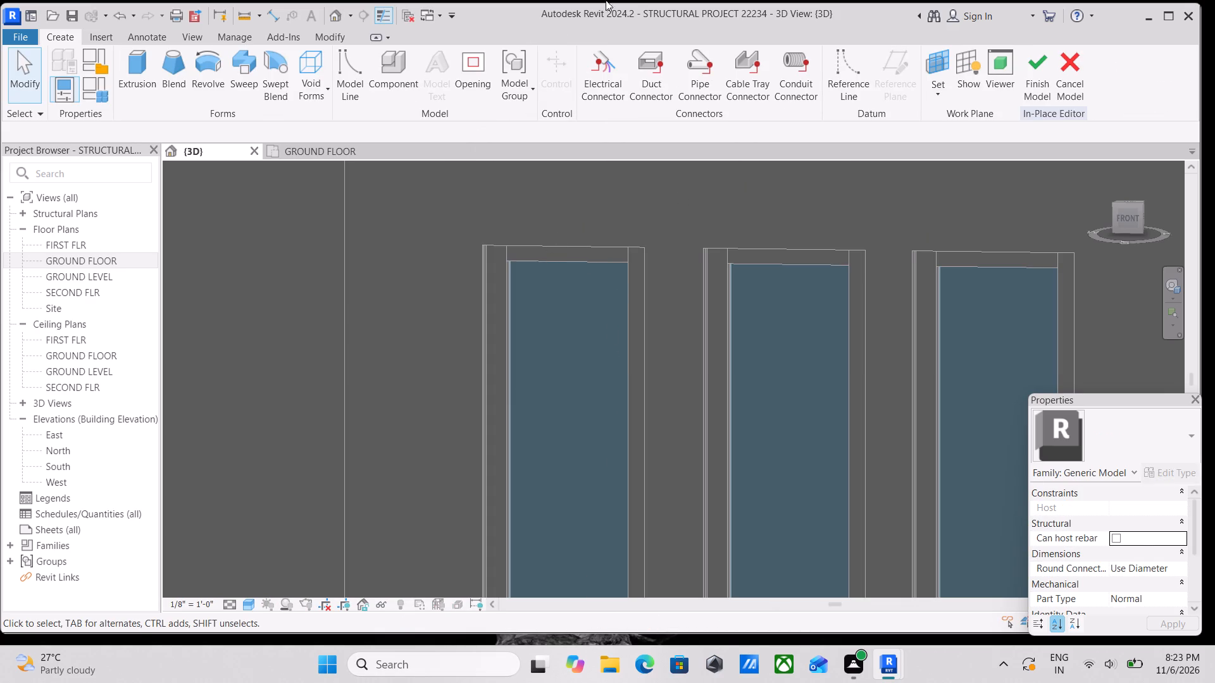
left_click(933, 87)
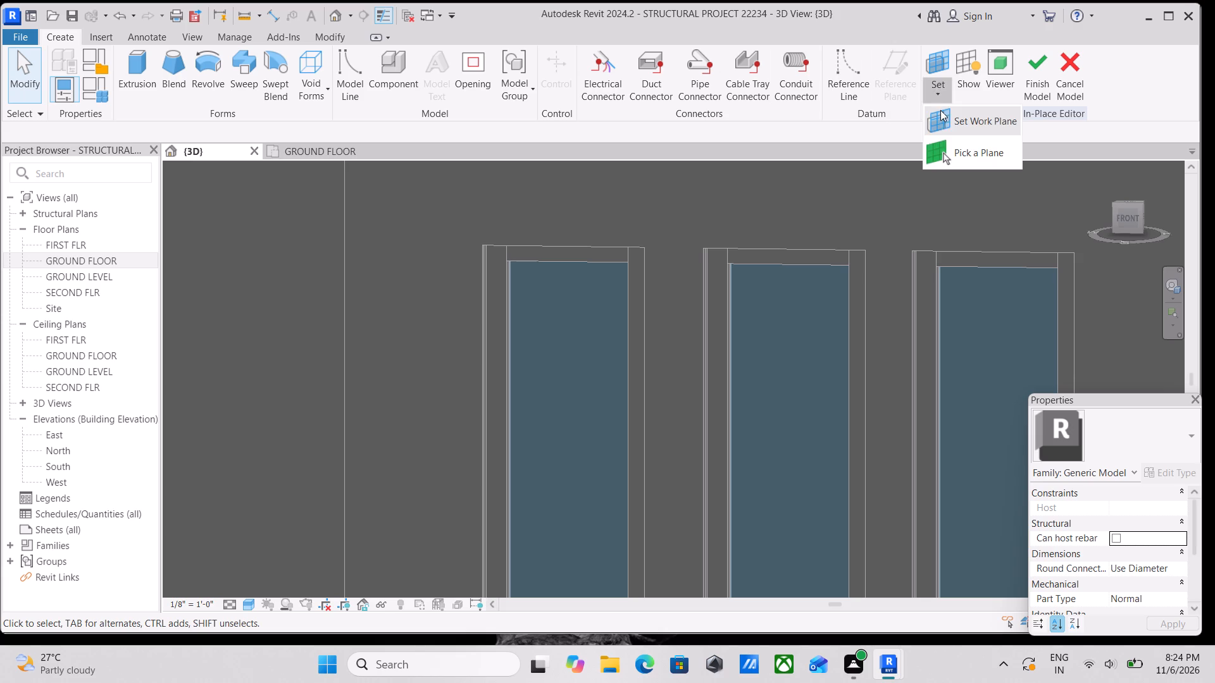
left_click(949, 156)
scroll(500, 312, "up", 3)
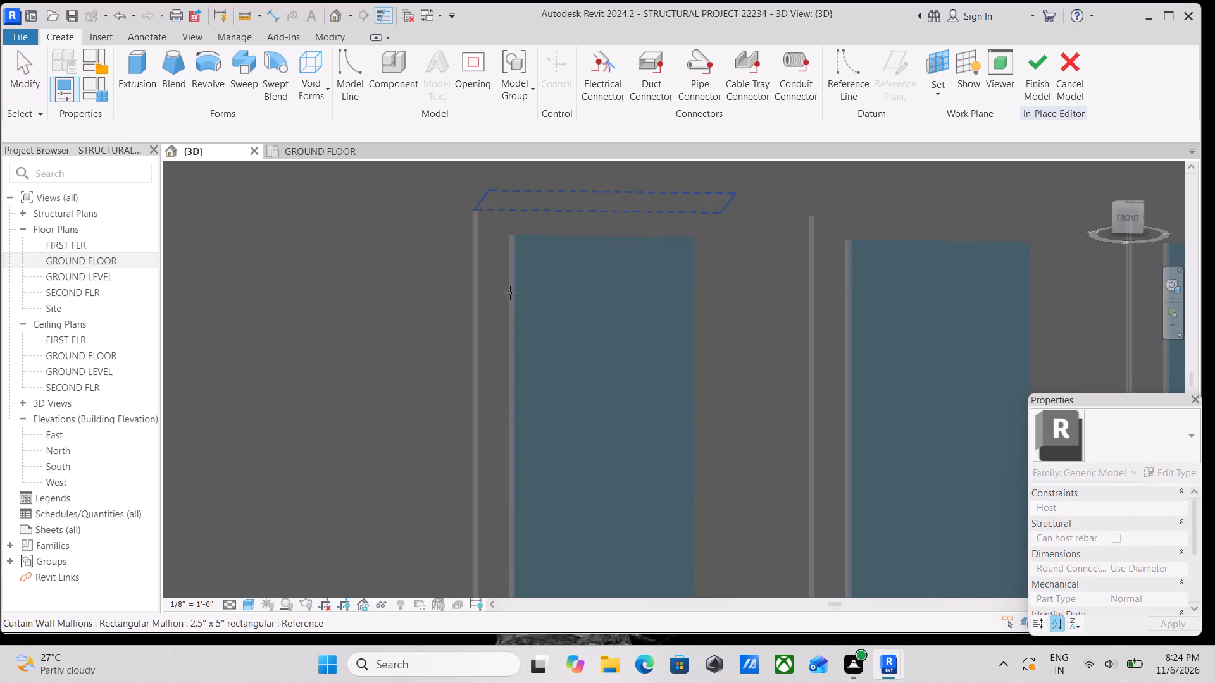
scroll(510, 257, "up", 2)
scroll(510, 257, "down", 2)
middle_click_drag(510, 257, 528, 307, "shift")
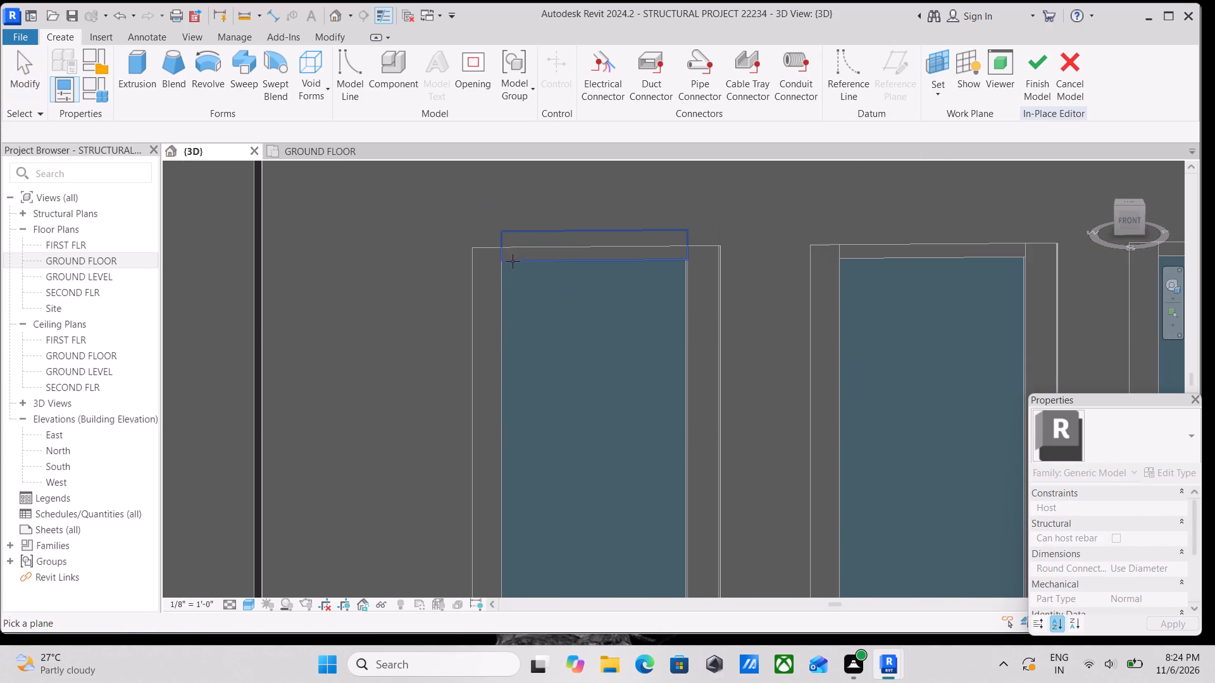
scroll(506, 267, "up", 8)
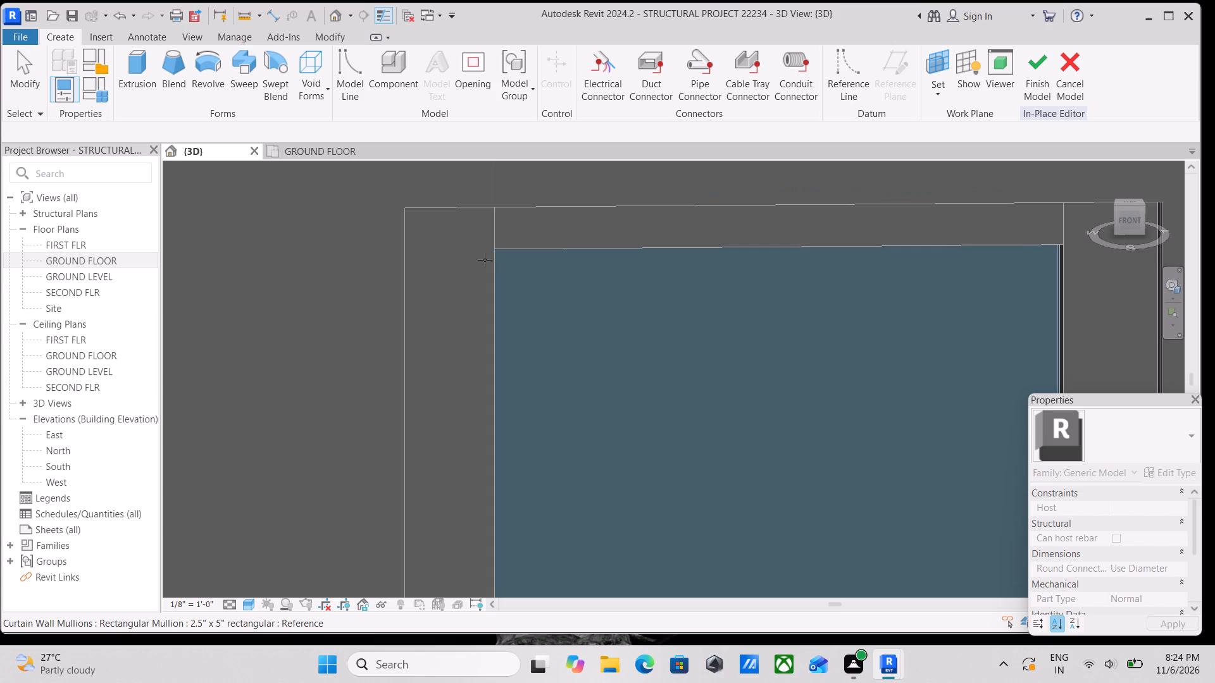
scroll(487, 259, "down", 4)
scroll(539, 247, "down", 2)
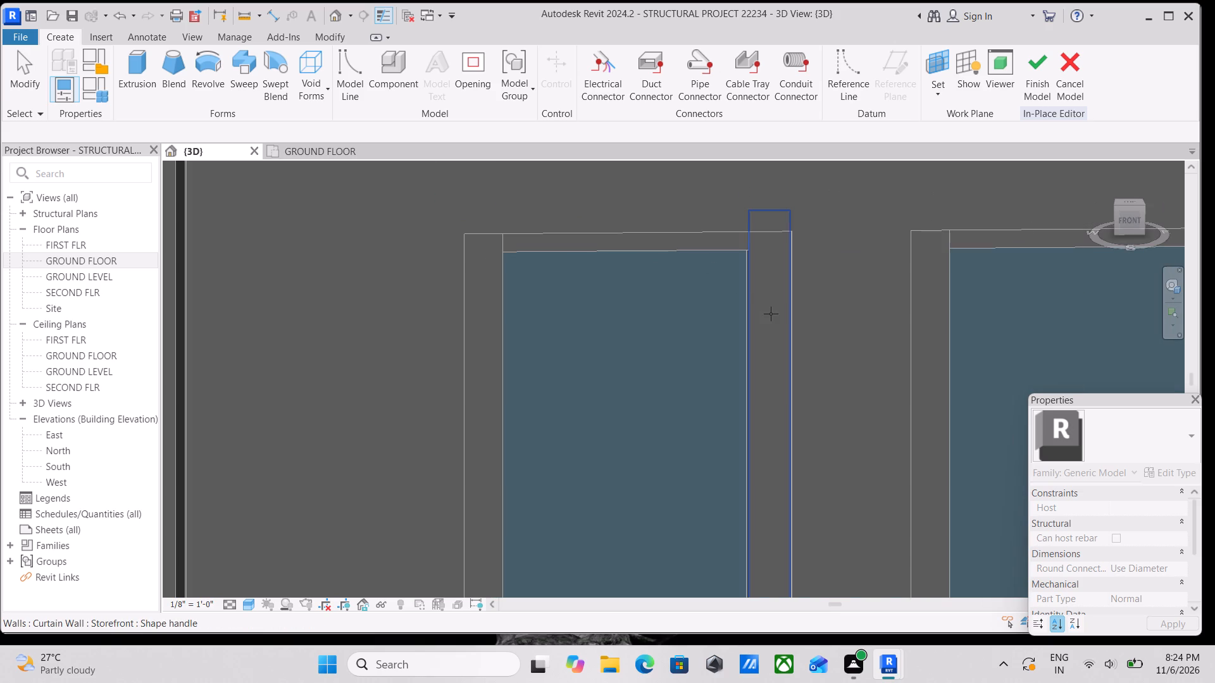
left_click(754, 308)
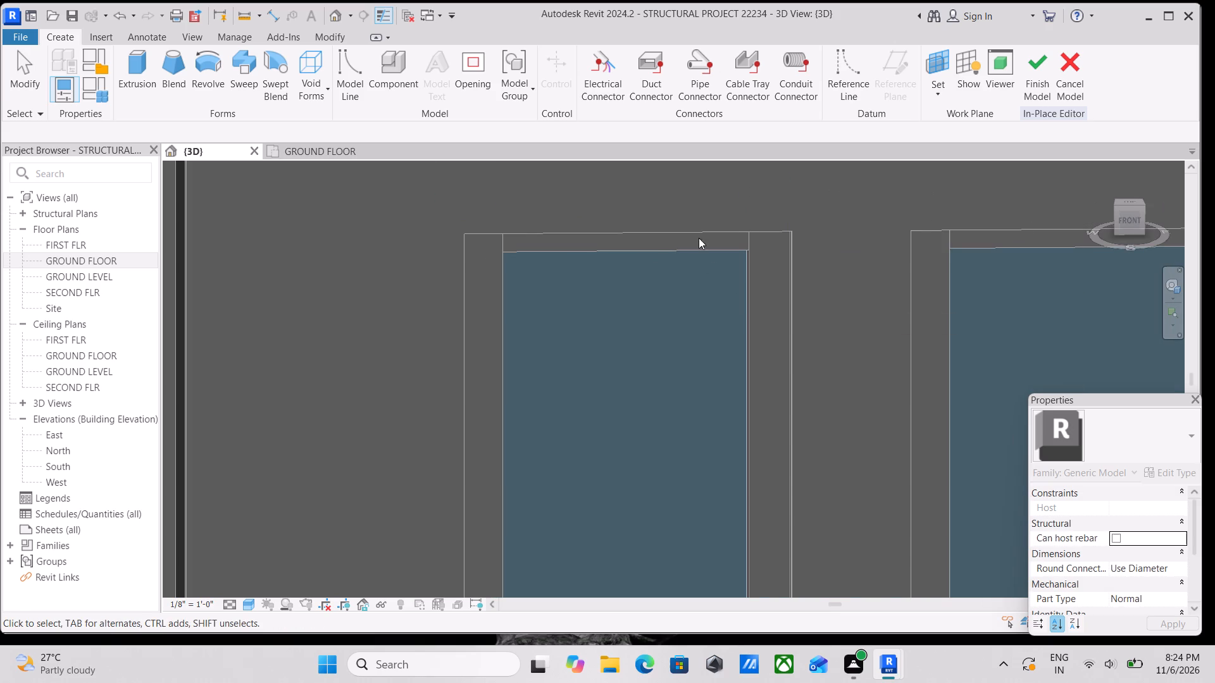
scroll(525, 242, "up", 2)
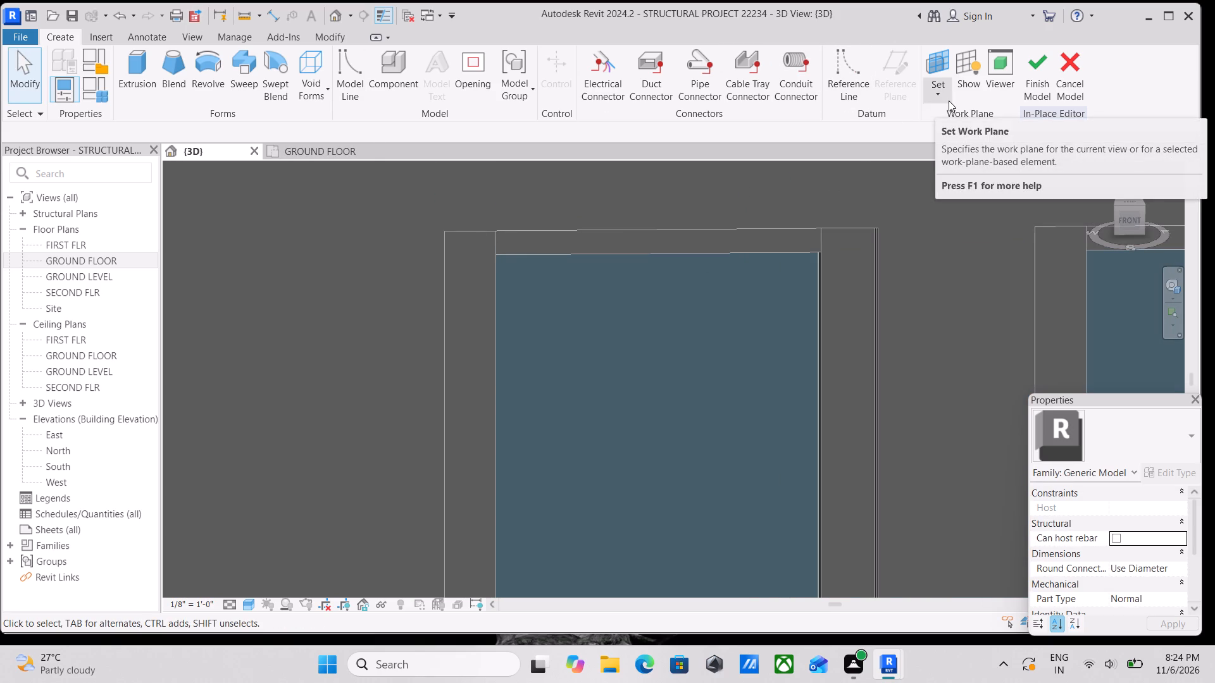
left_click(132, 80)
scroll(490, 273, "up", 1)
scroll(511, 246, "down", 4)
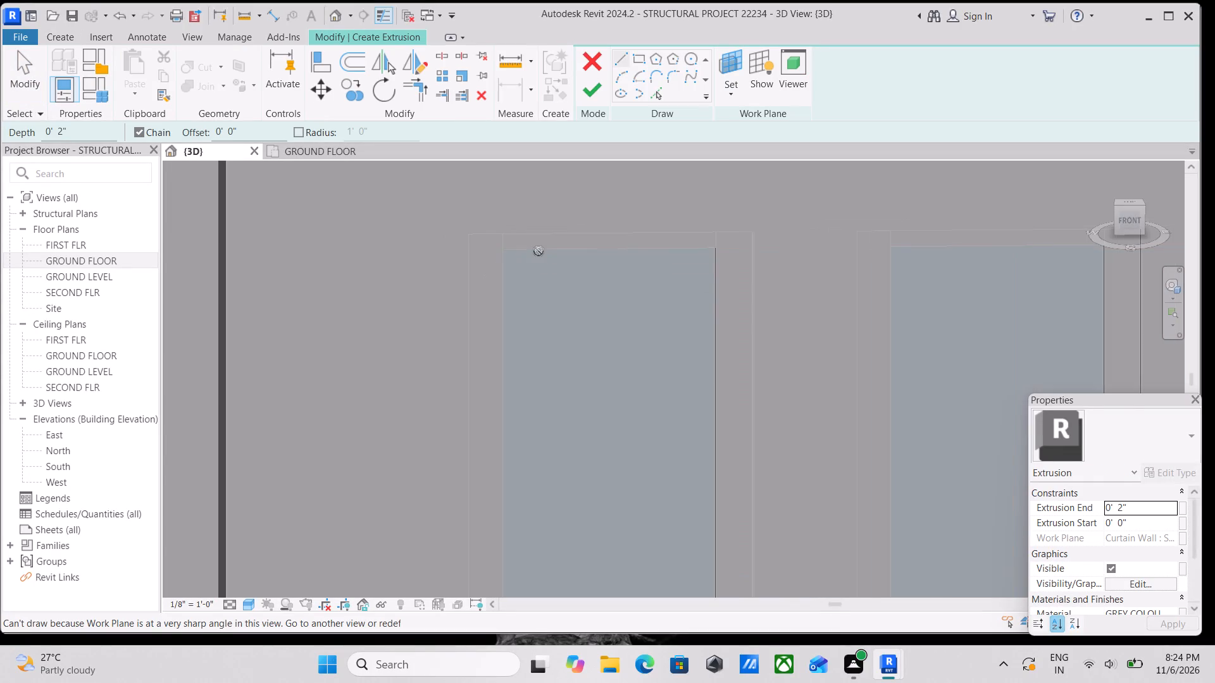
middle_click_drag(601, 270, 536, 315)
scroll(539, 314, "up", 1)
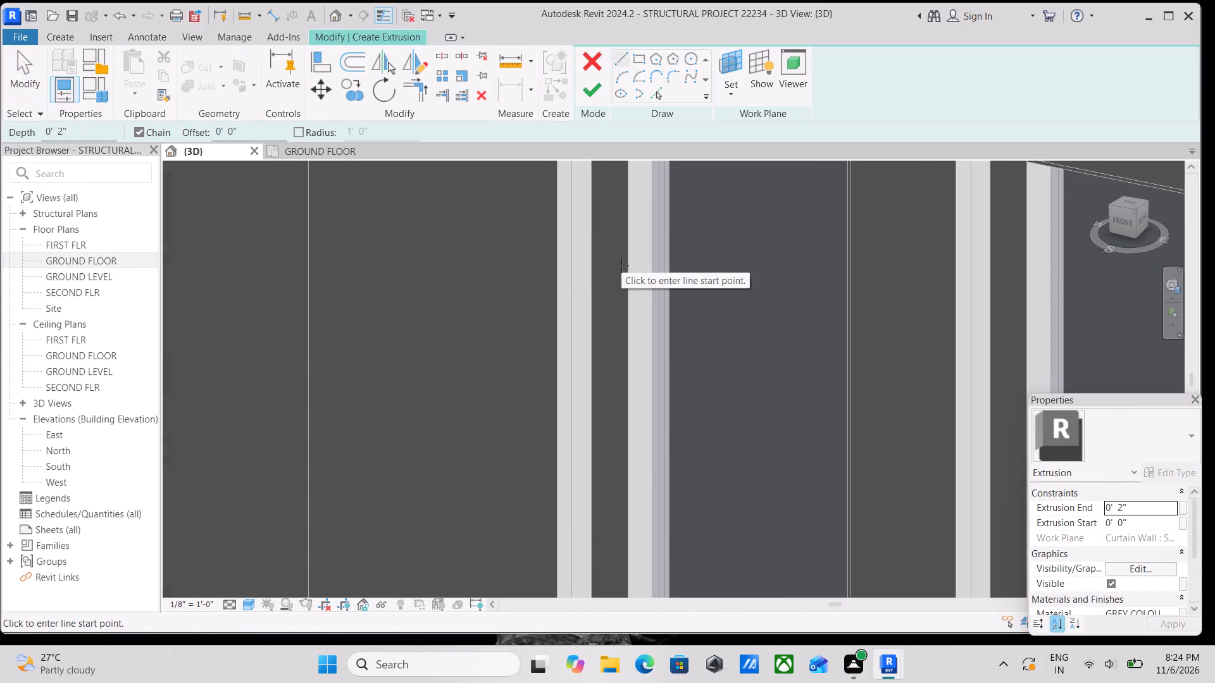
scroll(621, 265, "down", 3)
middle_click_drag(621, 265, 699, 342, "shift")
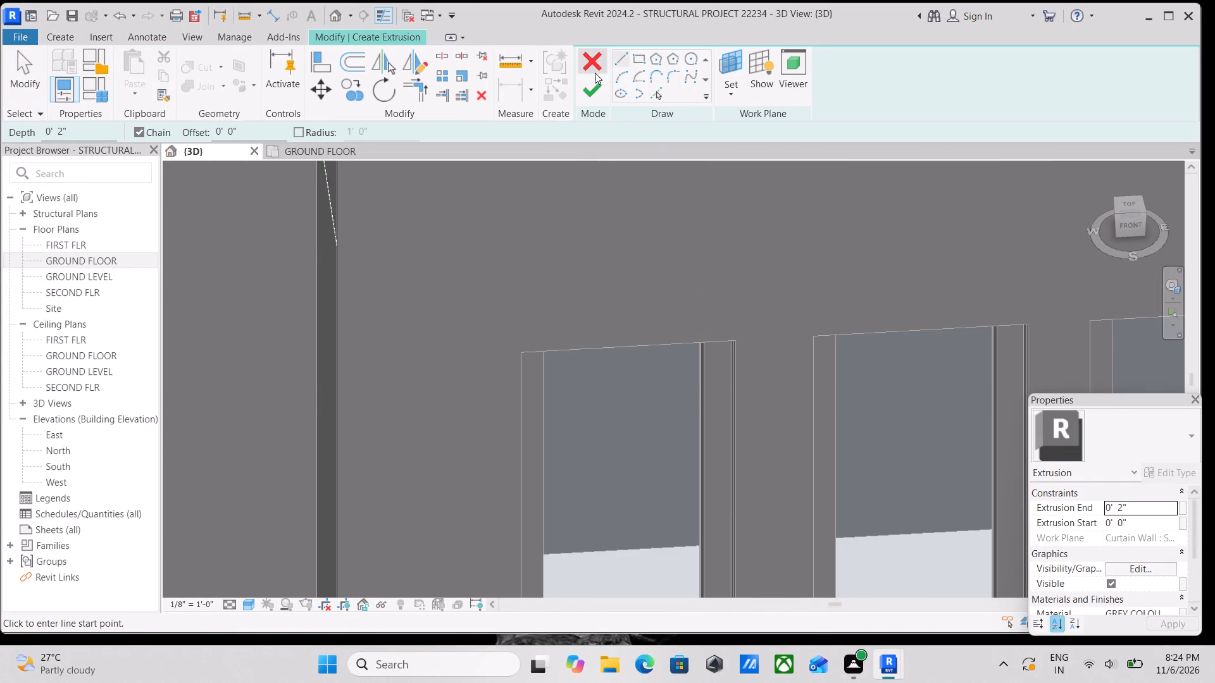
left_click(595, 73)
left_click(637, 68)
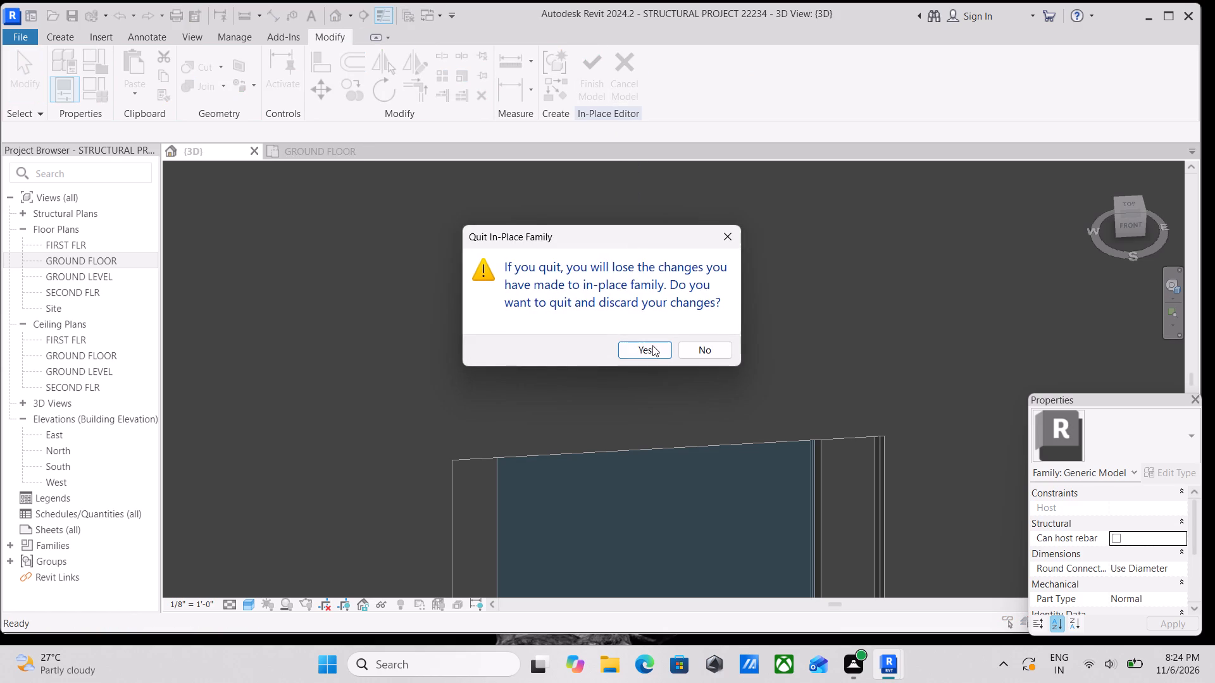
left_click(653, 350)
Start a new in-place model in the Generic Models category, keeping the suggested name.
scroll(654, 329, "down", 1)
middle_click_drag(654, 329, 640, 232)
middle_click_drag(577, 243, 595, 288)
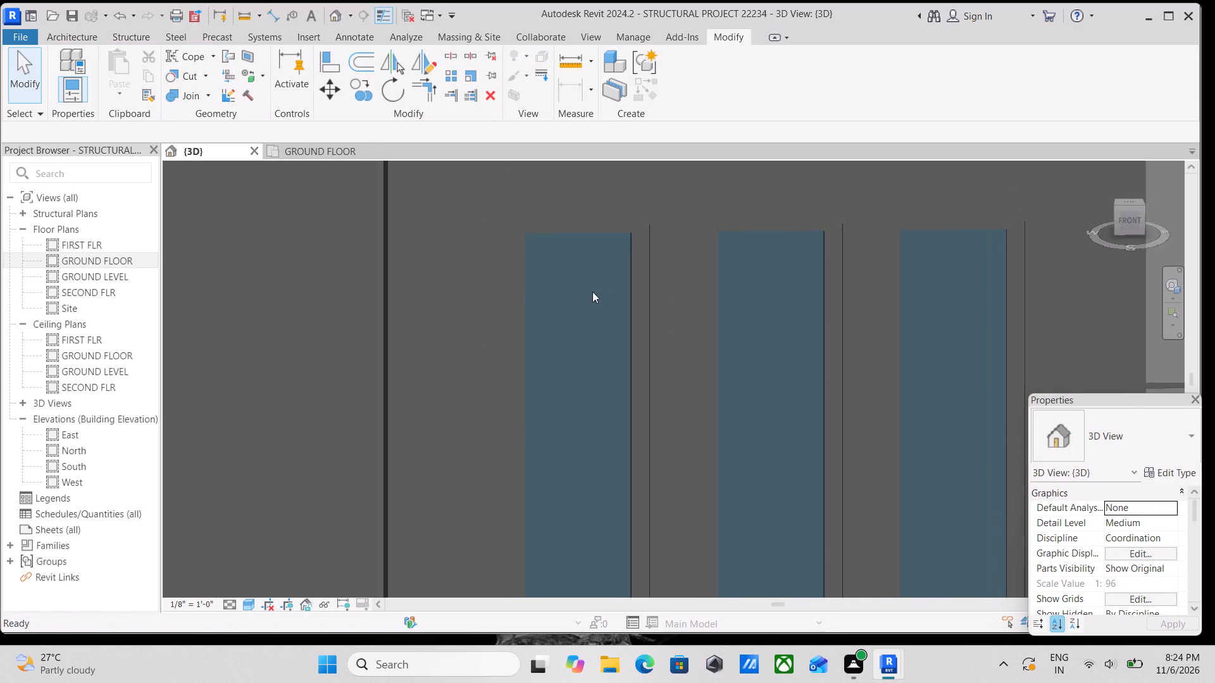
scroll(549, 233, "up", 3)
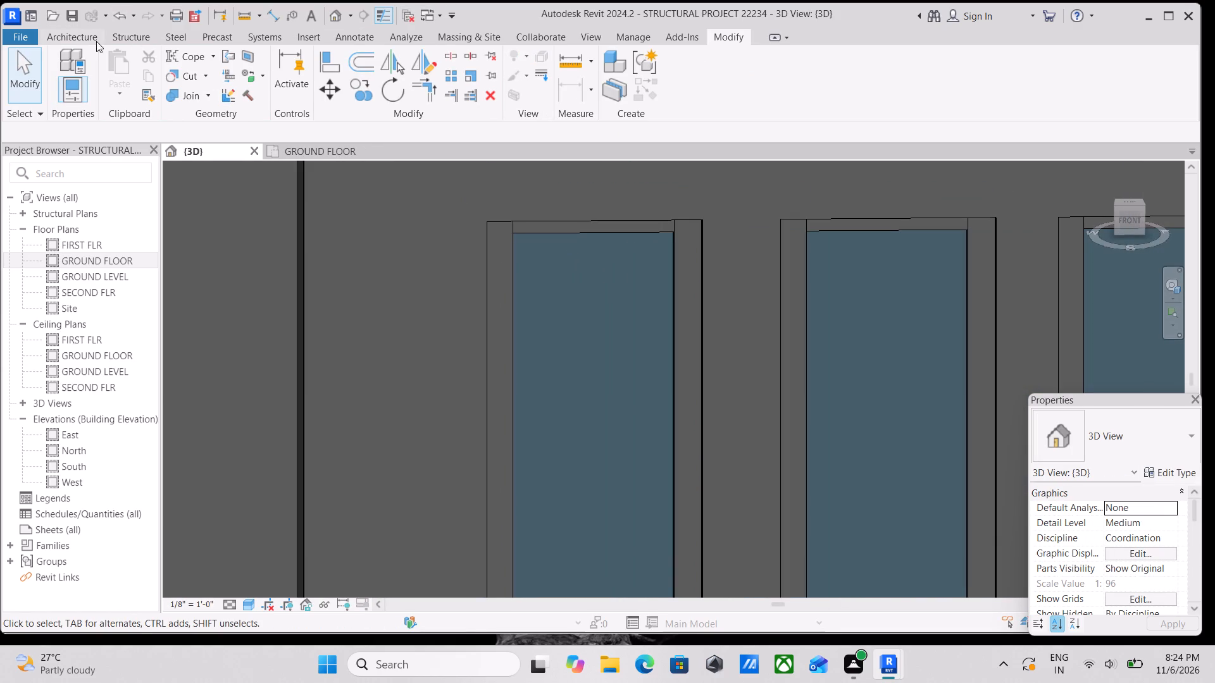
left_click(82, 39)
left_click(184, 94)
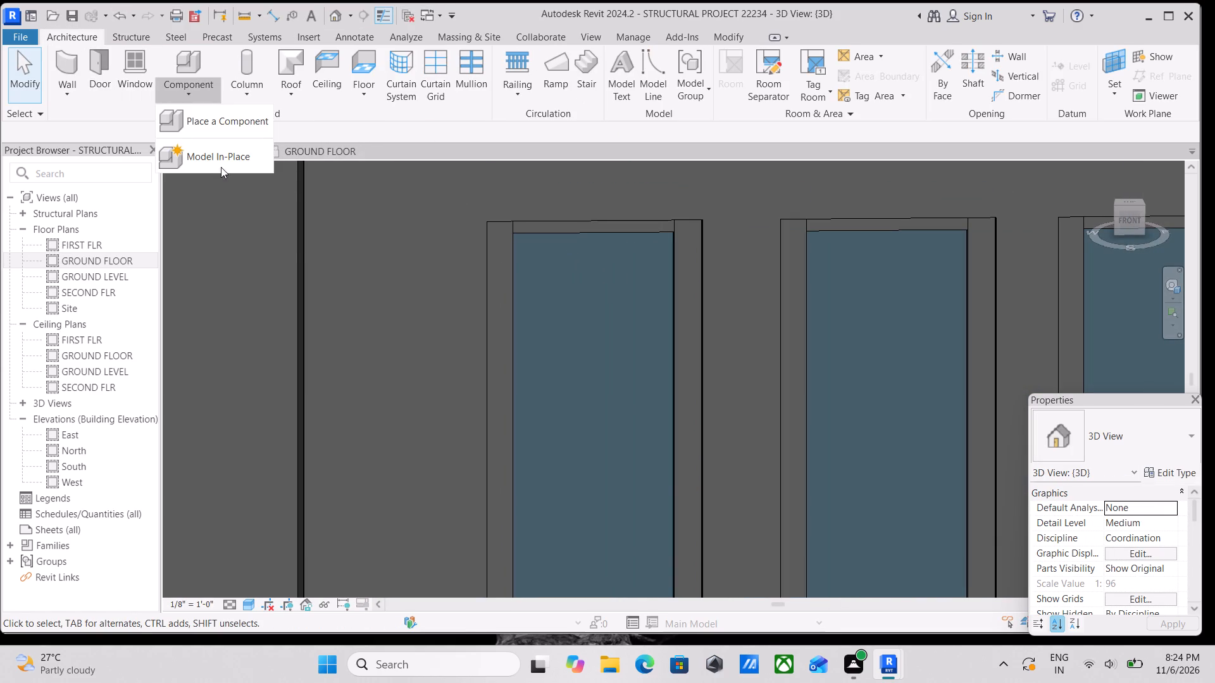
left_click(221, 164)
scroll(520, 265, "down", 4)
scroll(570, 293, "down", 2)
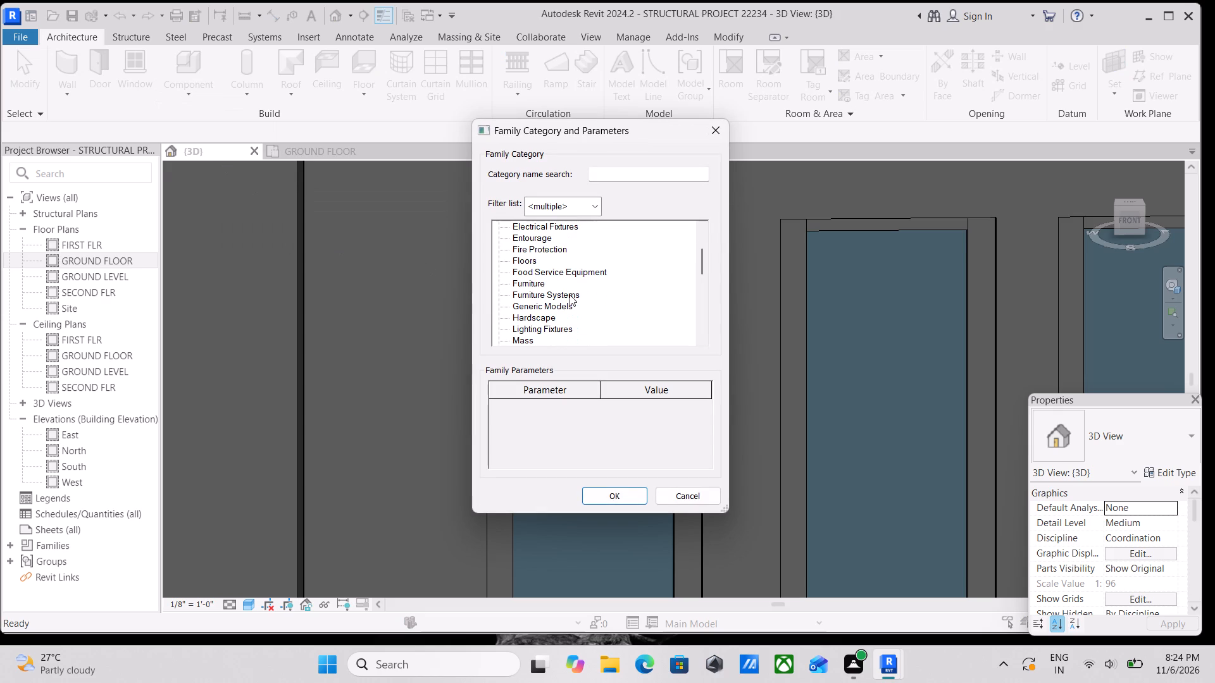
left_click(564, 304)
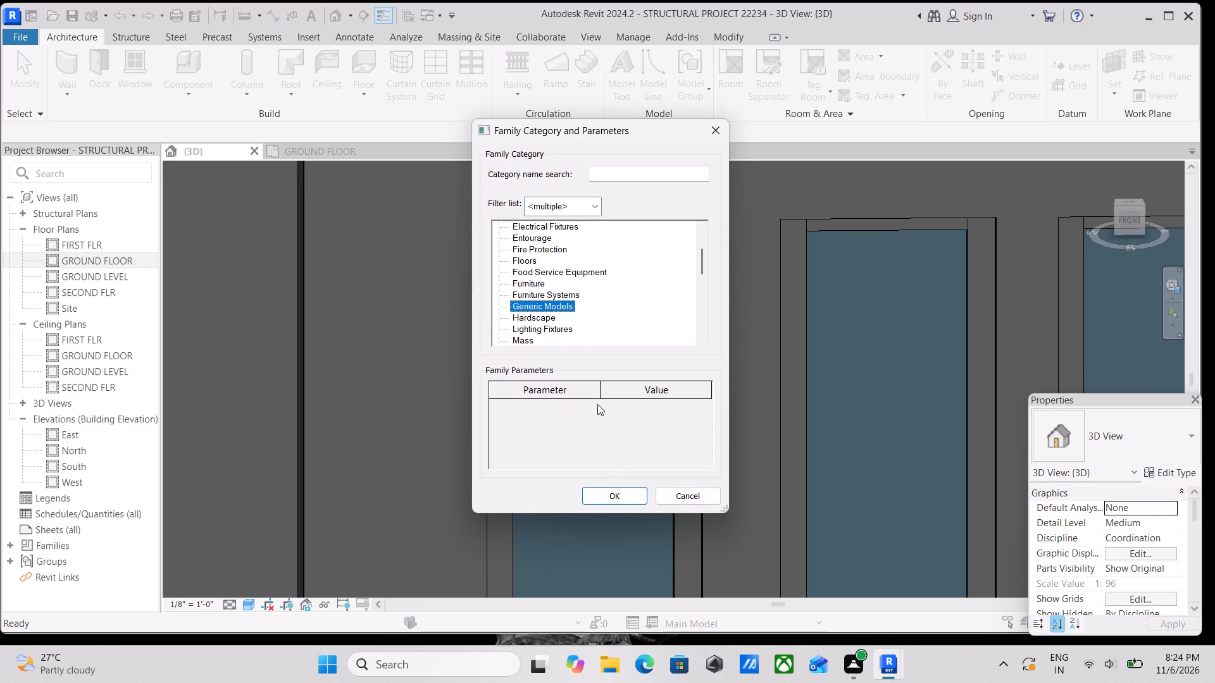
left_click(610, 493)
left_click(607, 351)
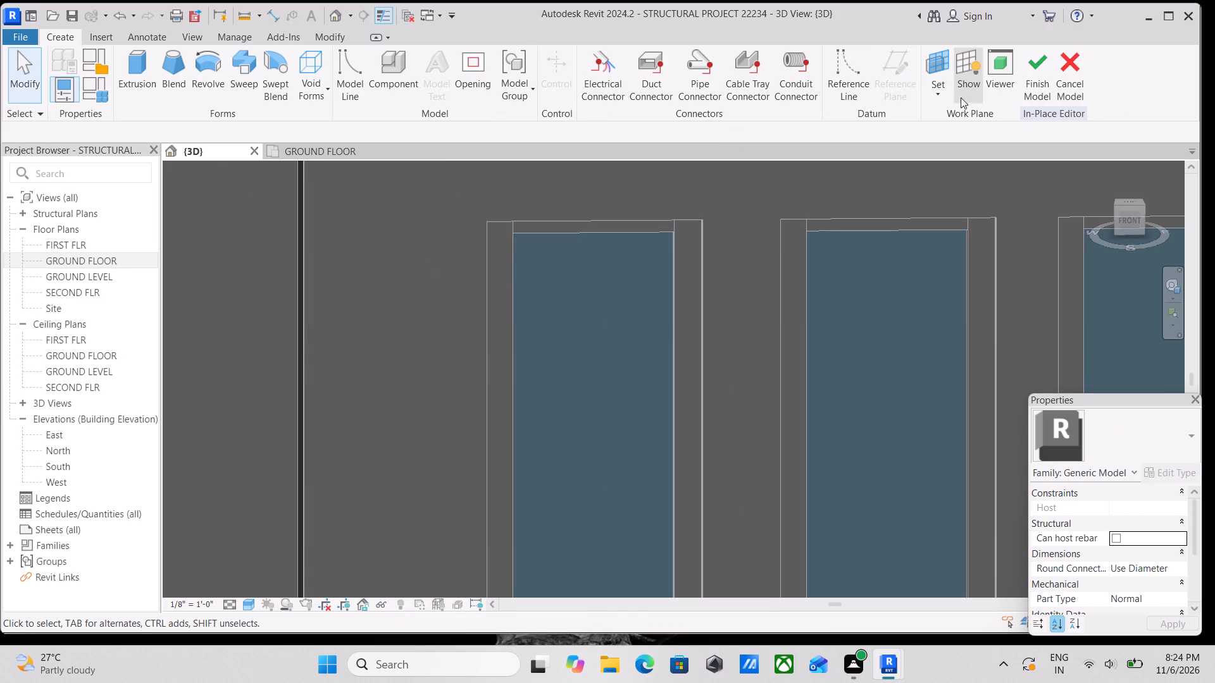
Set the work plane by picking the front face of the first window's rectangular mullion.
left_click(941, 93)
left_click(944, 148)
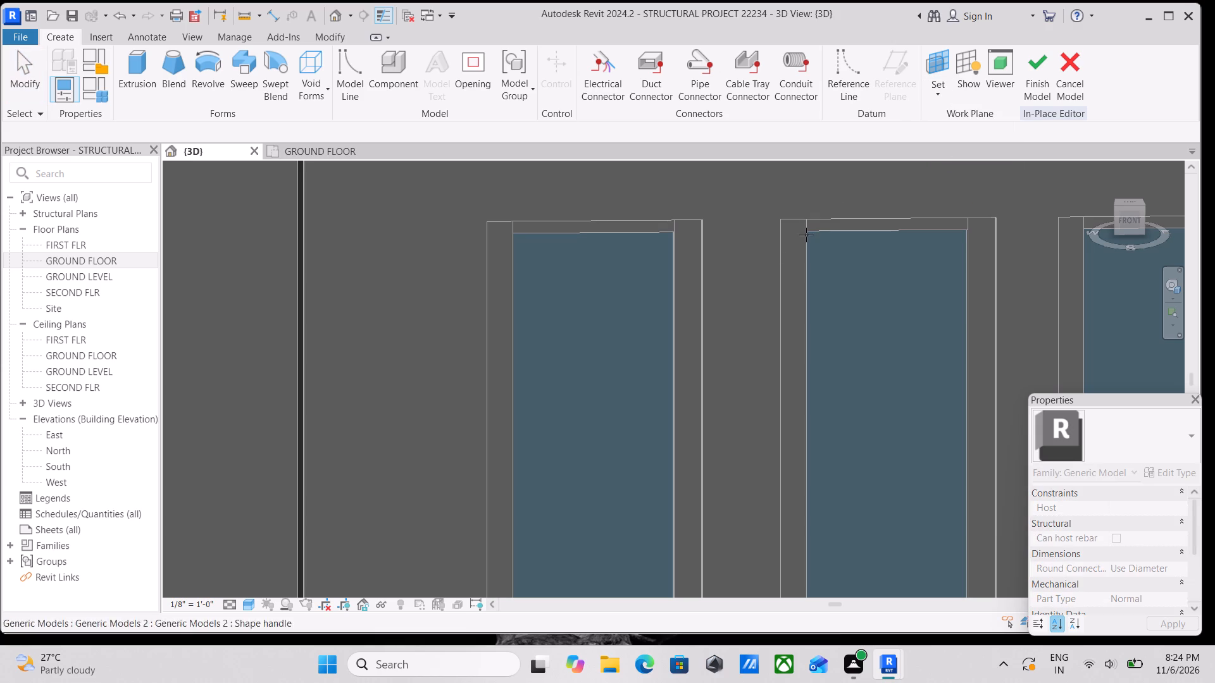
scroll(491, 241, "up", 2)
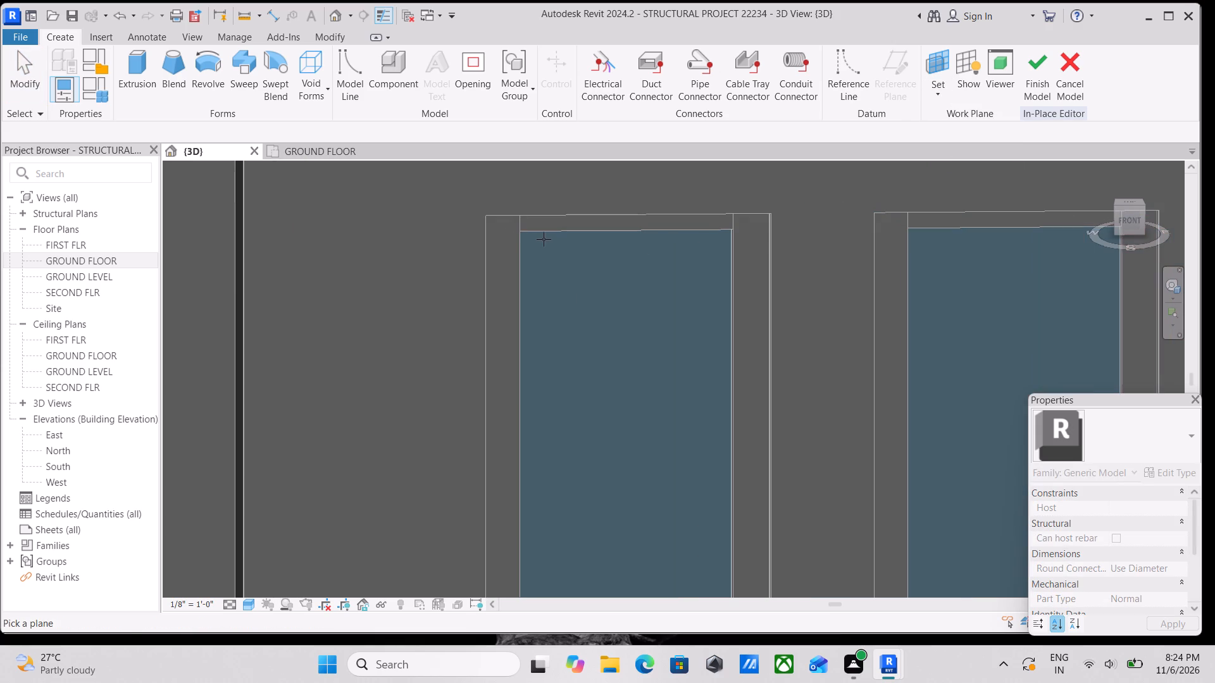
scroll(544, 238, "up", 2)
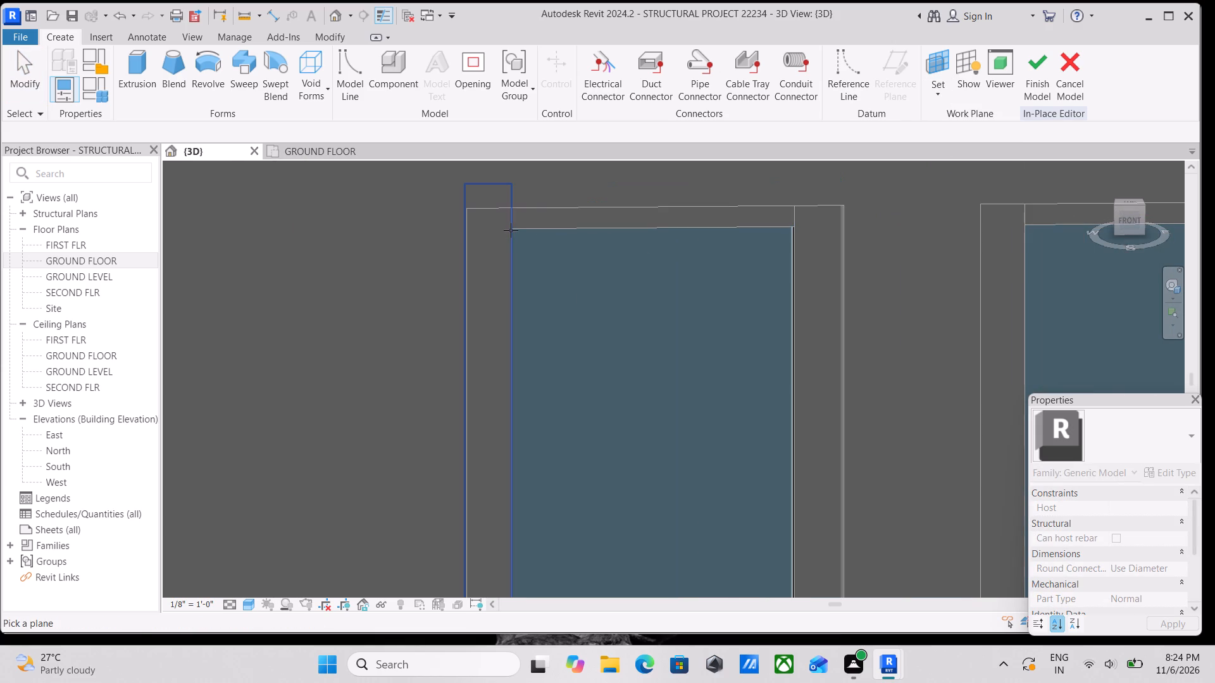
left_click(511, 230)
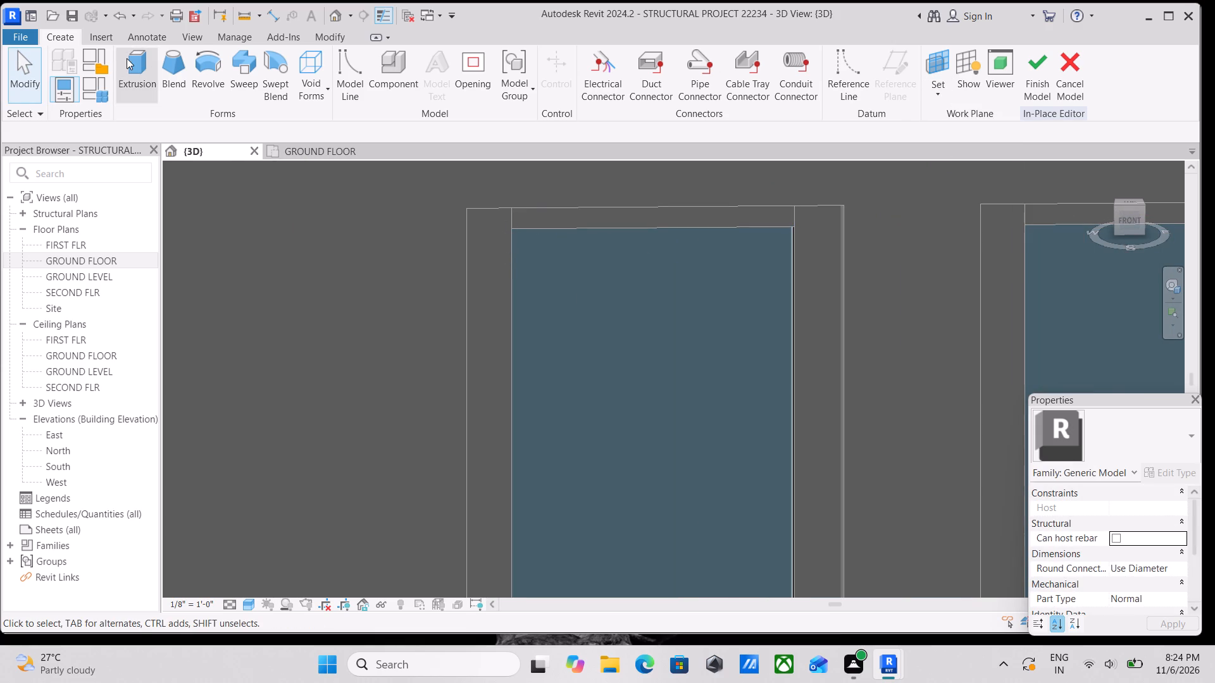
Start an extrusion and sketch a rectangle 1'-3" wide around the first window's glazing, snapped to opposite corners of the glass.
left_click(127, 58)
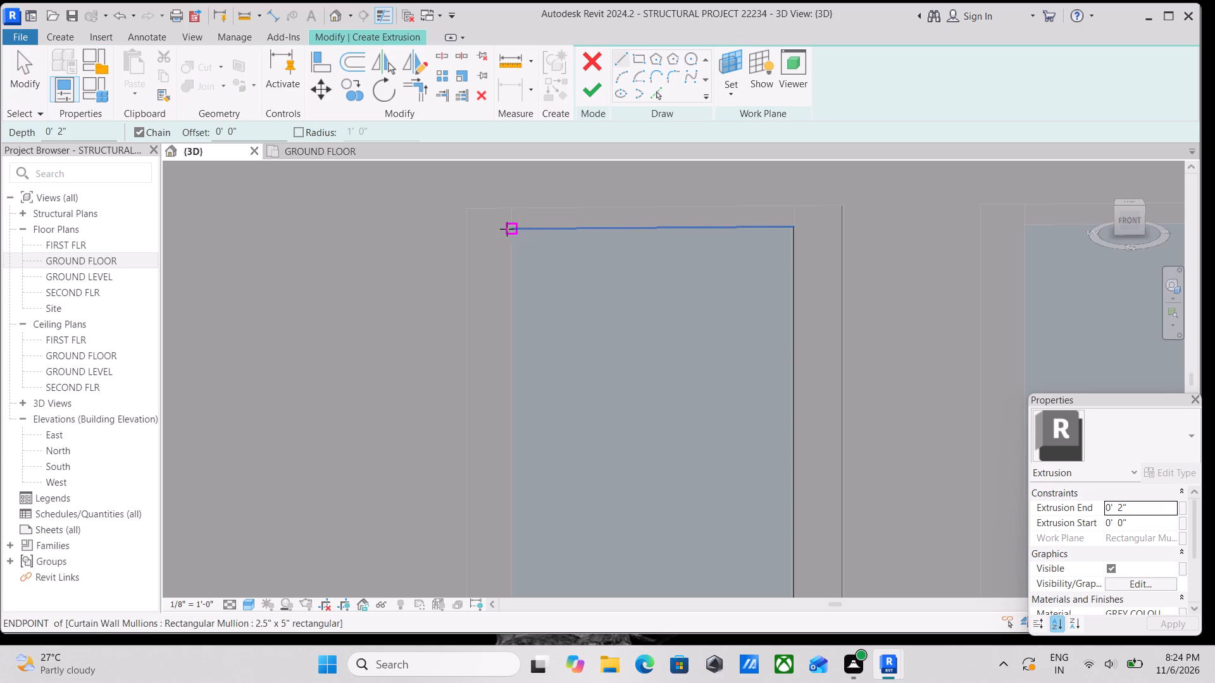
left_click(644, 64)
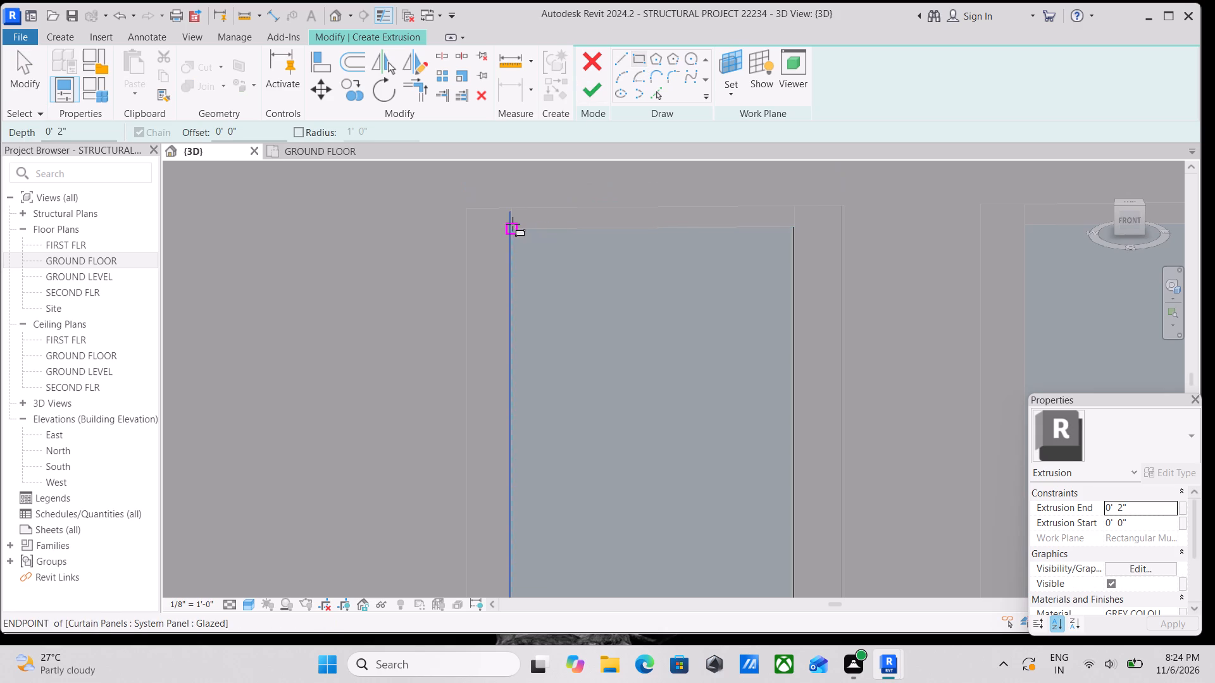
left_click(513, 224)
middle_click_drag(624, 395, 596, 169)
scroll(616, 355, "down", 1)
middle_click_drag(687, 346, 645, 174)
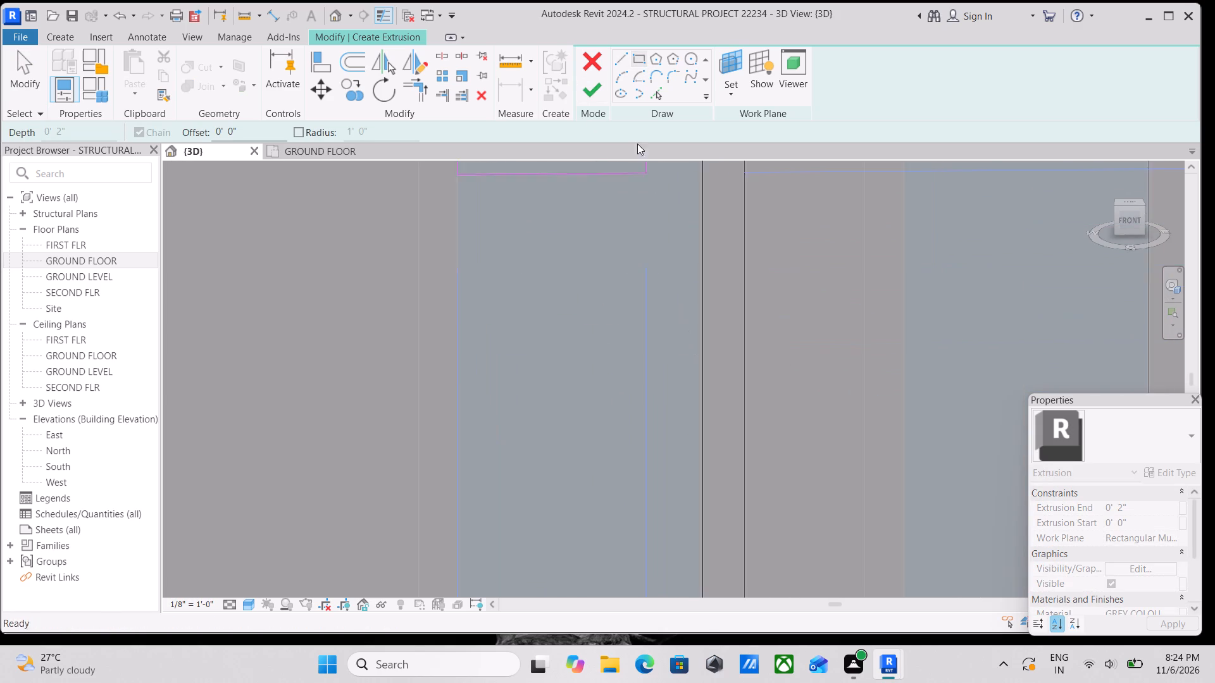
scroll(645, 291, "down", 3)
middle_click_drag(644, 302, 578, 83)
scroll(610, 370, "down", 3)
middle_click_drag(602, 319, 595, 235)
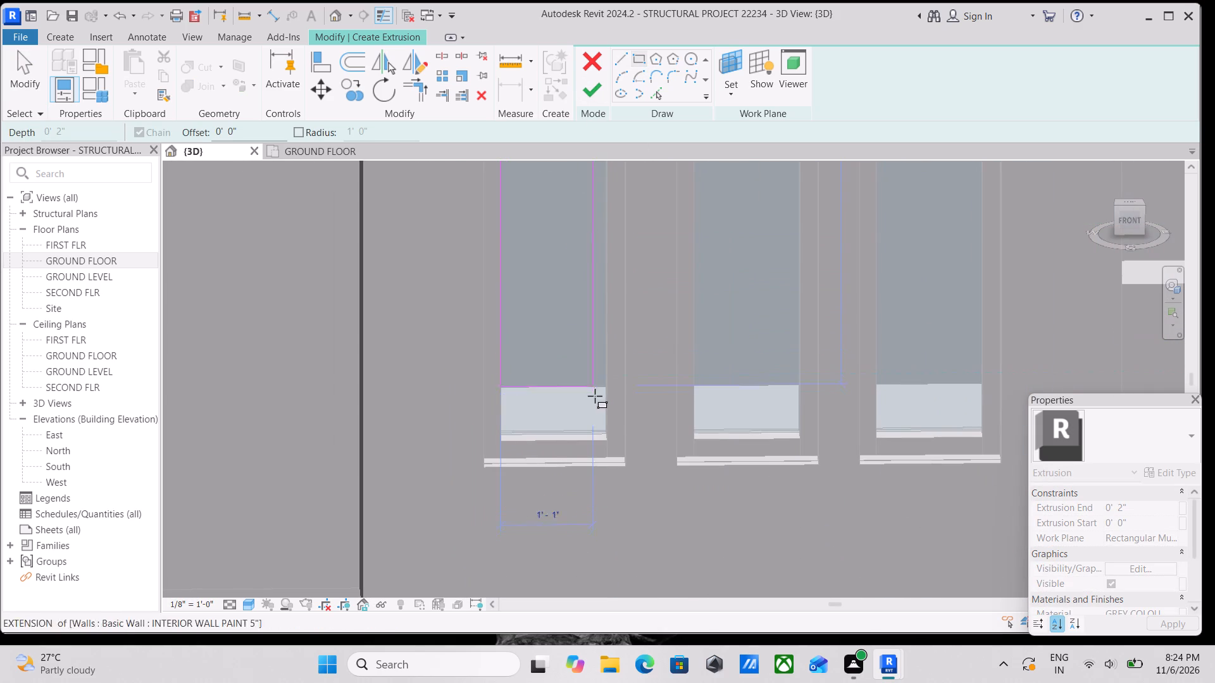
left_click(606, 436)
Sketch a second rectangle snapped to opposite outer corners of the first window's frame, 2 1/2" outside the glazing rectangle.
scroll(569, 309, "down", 3)
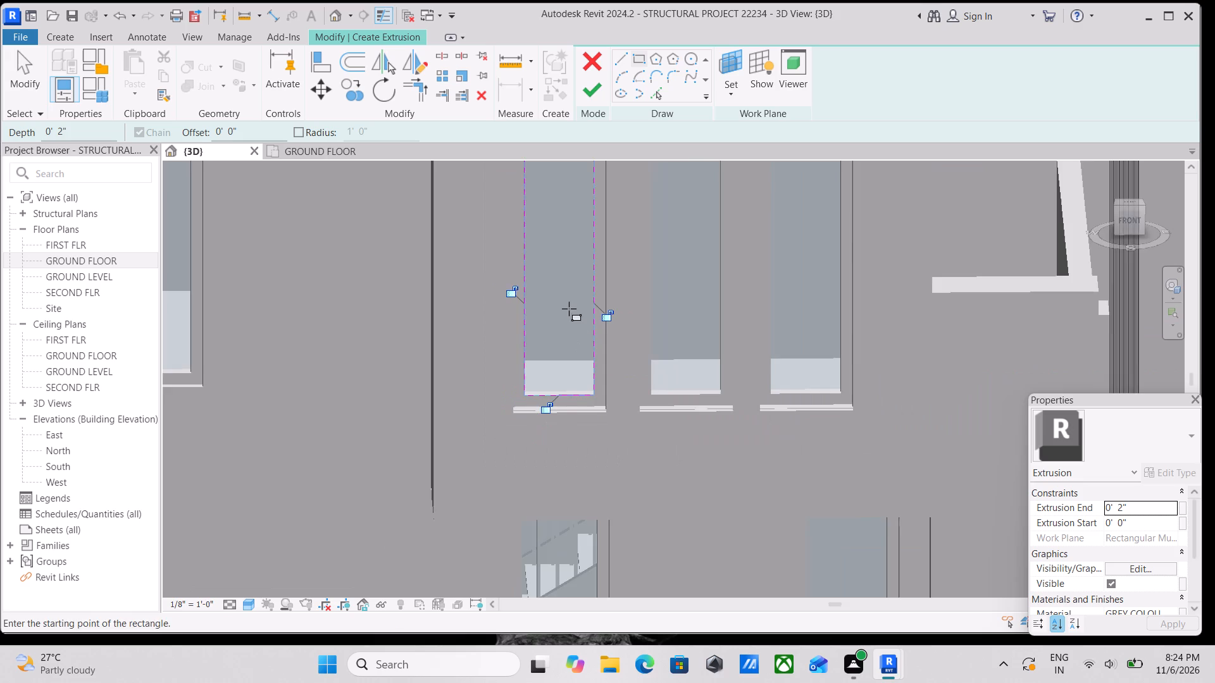
middle_click_drag(571, 316, 563, 515)
middle_click_drag(539, 319, 547, 398)
scroll(505, 314, "up", 3)
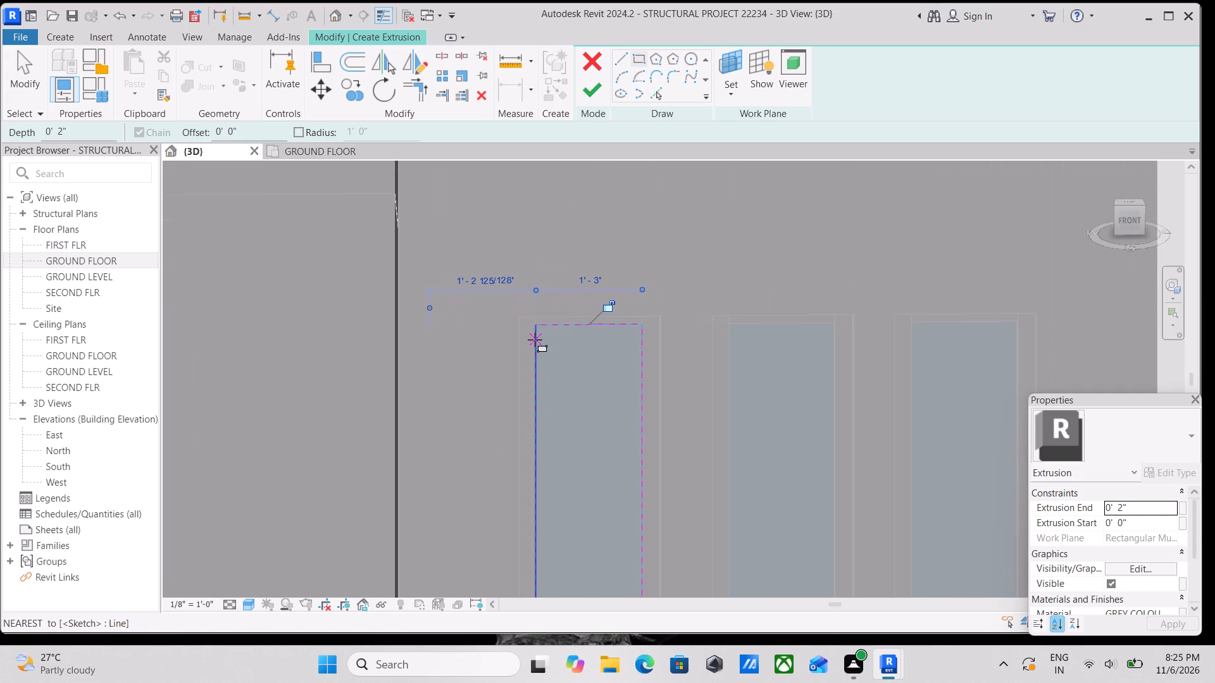
middle_click_drag(537, 341, 511, 328, "shift")
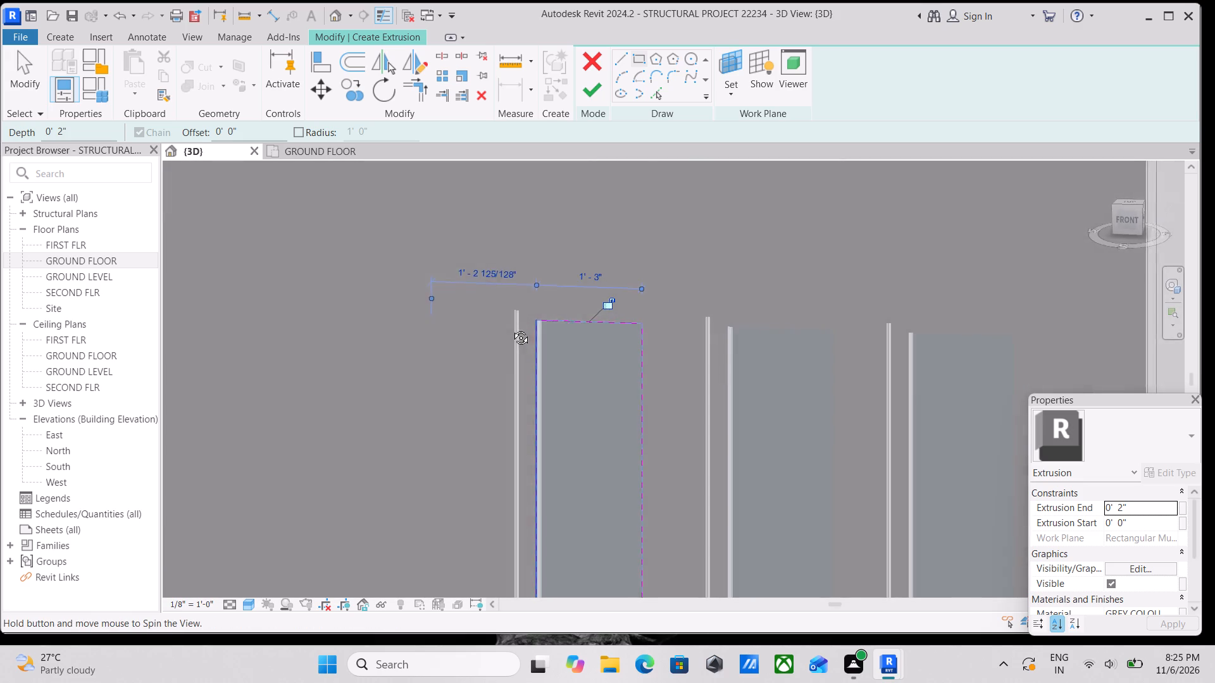
middle_click_drag(511, 328, 498, 322, "shift")
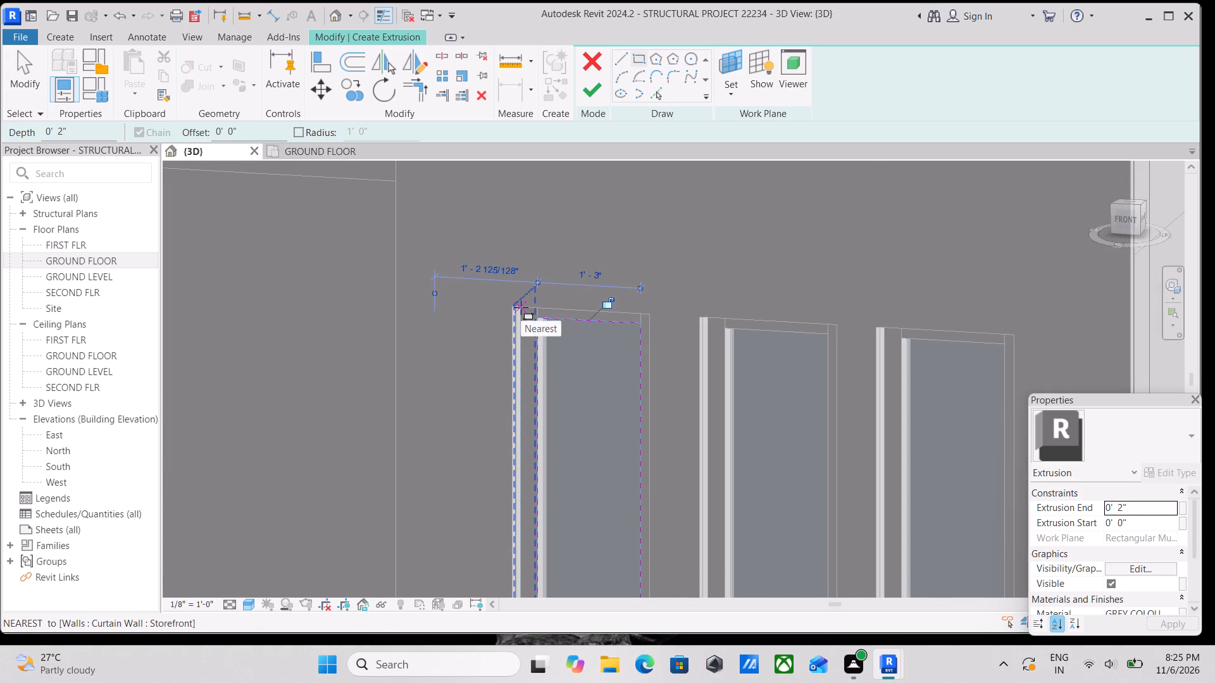
scroll(521, 307, "up", 2)
middle_click_drag(521, 307, 499, 173, "shift")
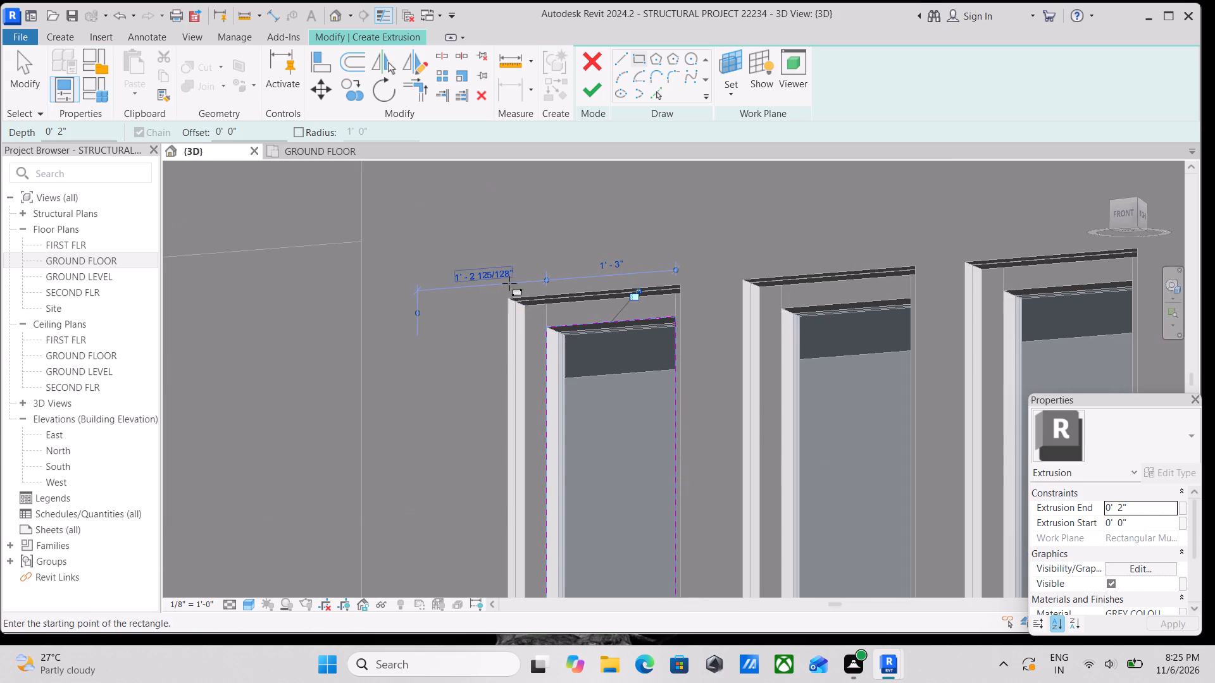
left_click(524, 307)
middle_click_drag(593, 402, 594, 390)
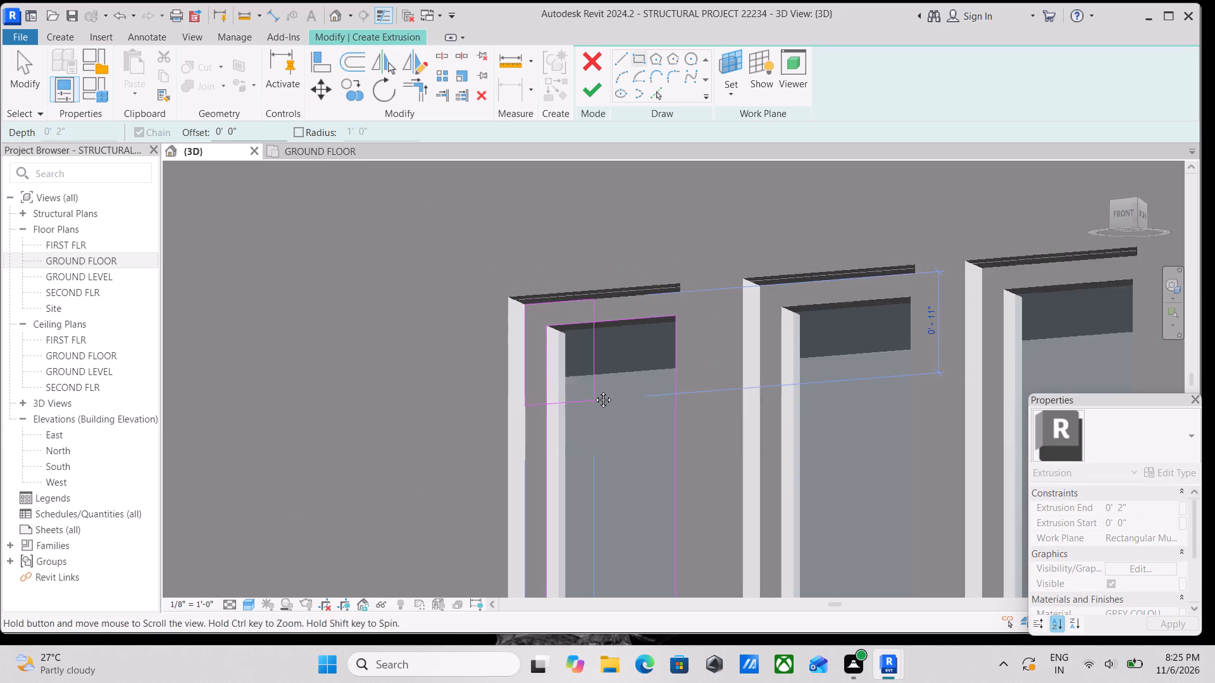
middle_click_drag(594, 390, 594, 343)
scroll(644, 428, "down", 2)
middle_click_drag(646, 431, 640, 340)
middle_click_drag(640, 346, 704, 456, "shift")
scroll(642, 348, "down", 1, "shift")
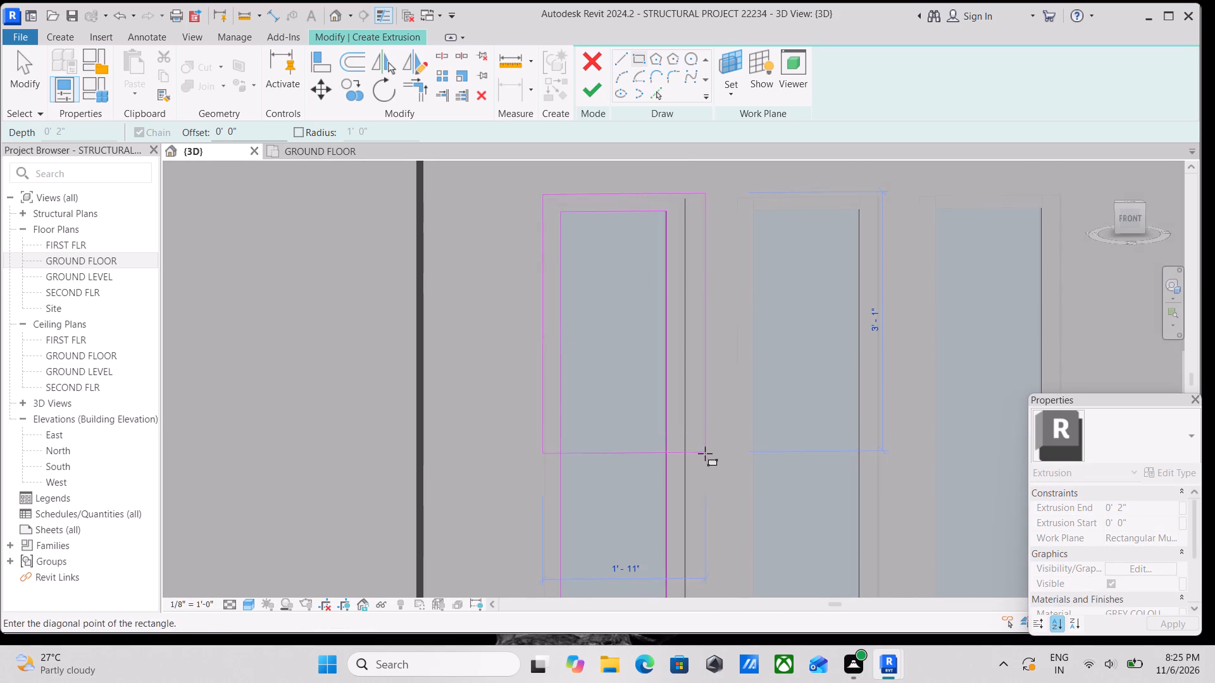
middle_click_drag(705, 453, 703, 368)
middle_click_drag(675, 484, 680, 243)
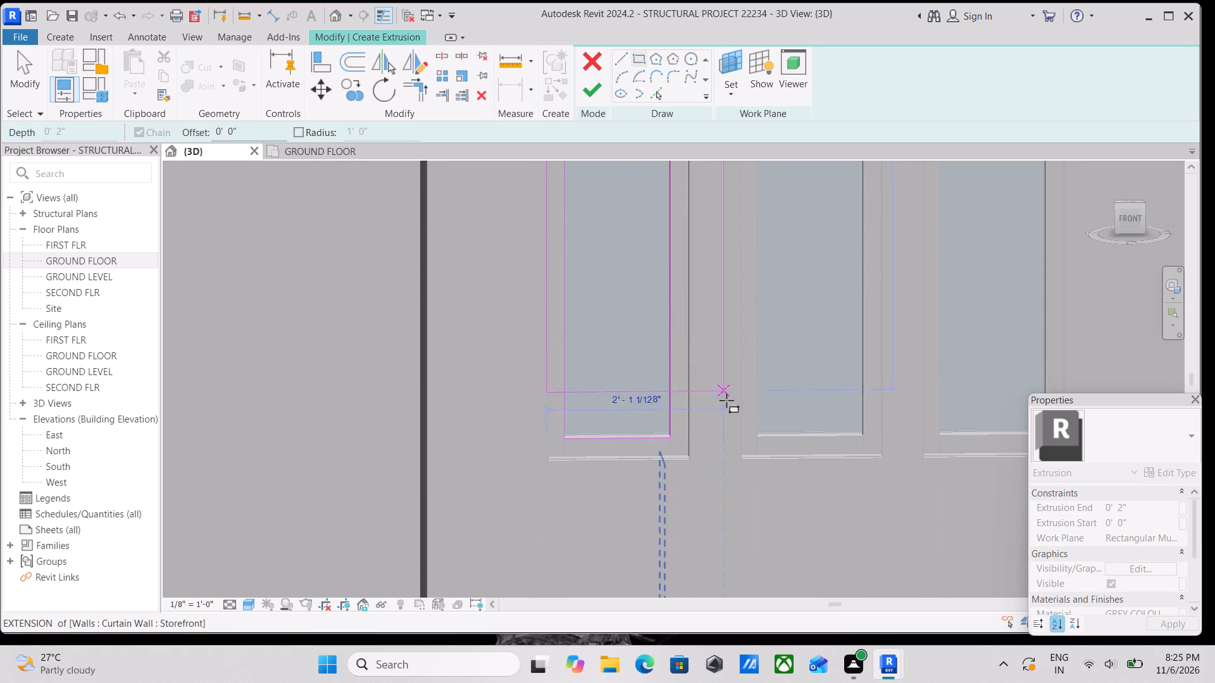
left_click(689, 452)
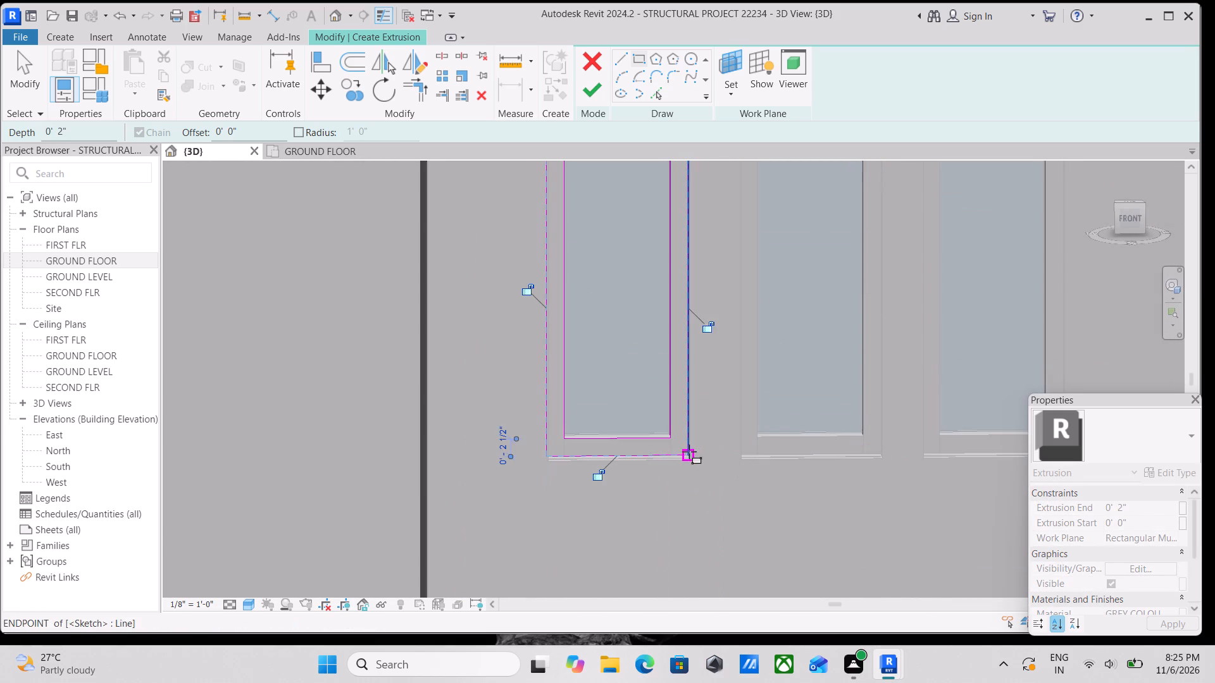
scroll(685, 363, "down", 1)
scroll(640, 433, "up", 3)
scroll(641, 359, "down", 3)
middle_click_drag(641, 359, 494, 491)
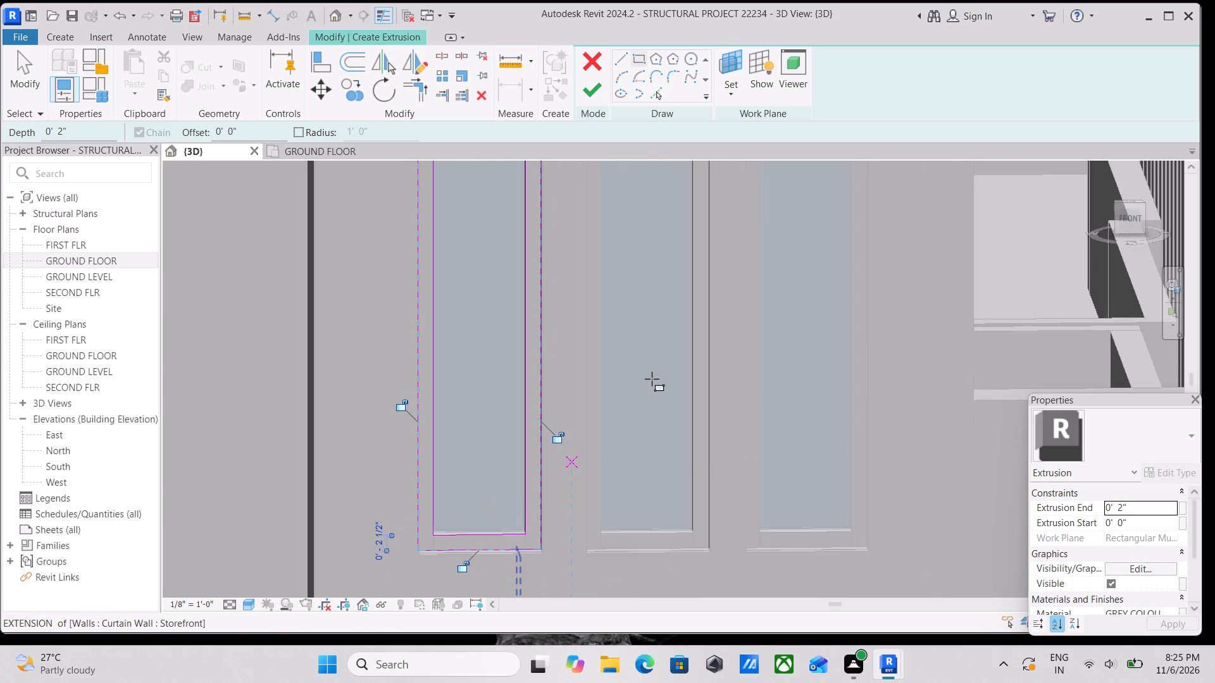
Sketch a rectangle 1'-3" wide around the second window's glazing, snapped to opposite inner corners of its mullions.
middle_click_drag(647, 393, 568, 554)
middle_click_drag(547, 298, 486, 317, "shift")
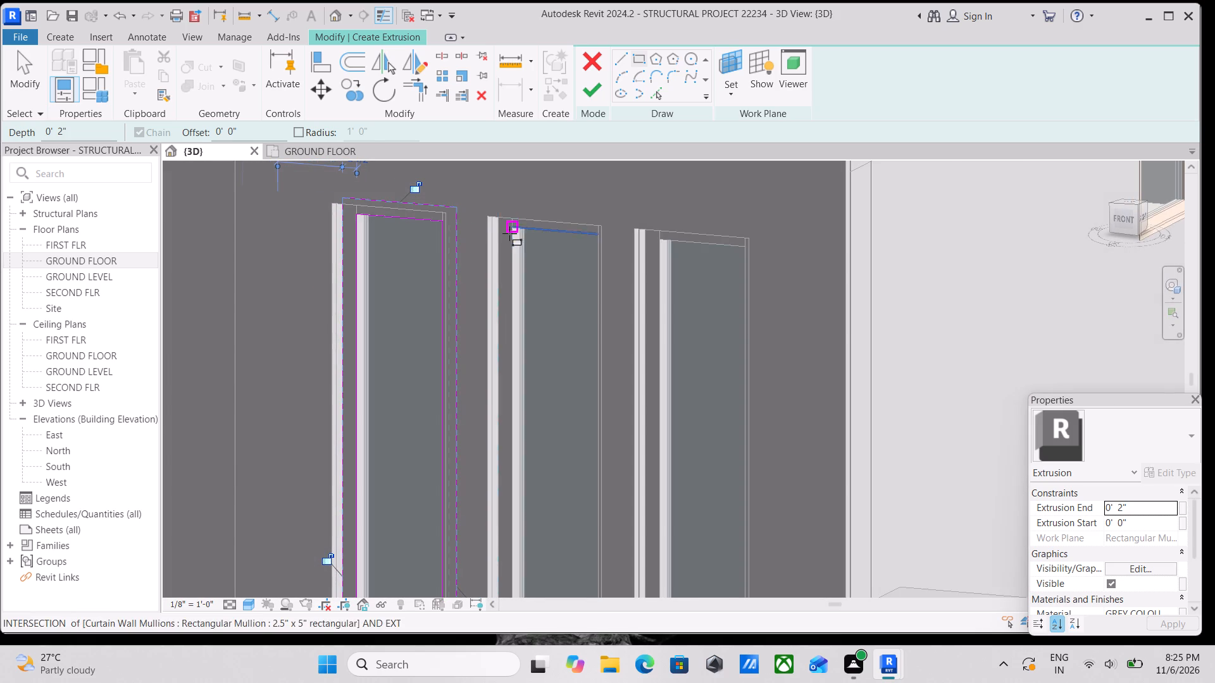
scroll(509, 233, "up", 2)
left_click(515, 223)
middle_click_drag(584, 392, 650, 245)
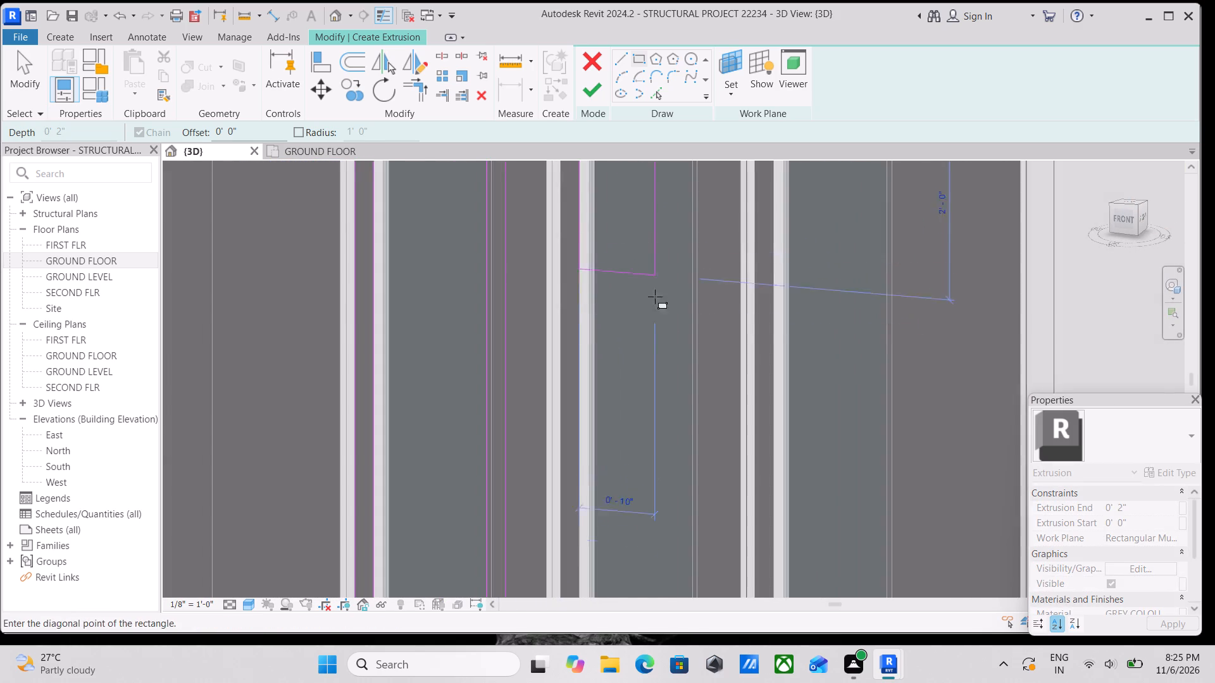
scroll(664, 323, "down", 2)
middle_click_drag(664, 323, 759, 213)
middle_click_drag(751, 261, 841, 385, "shift")
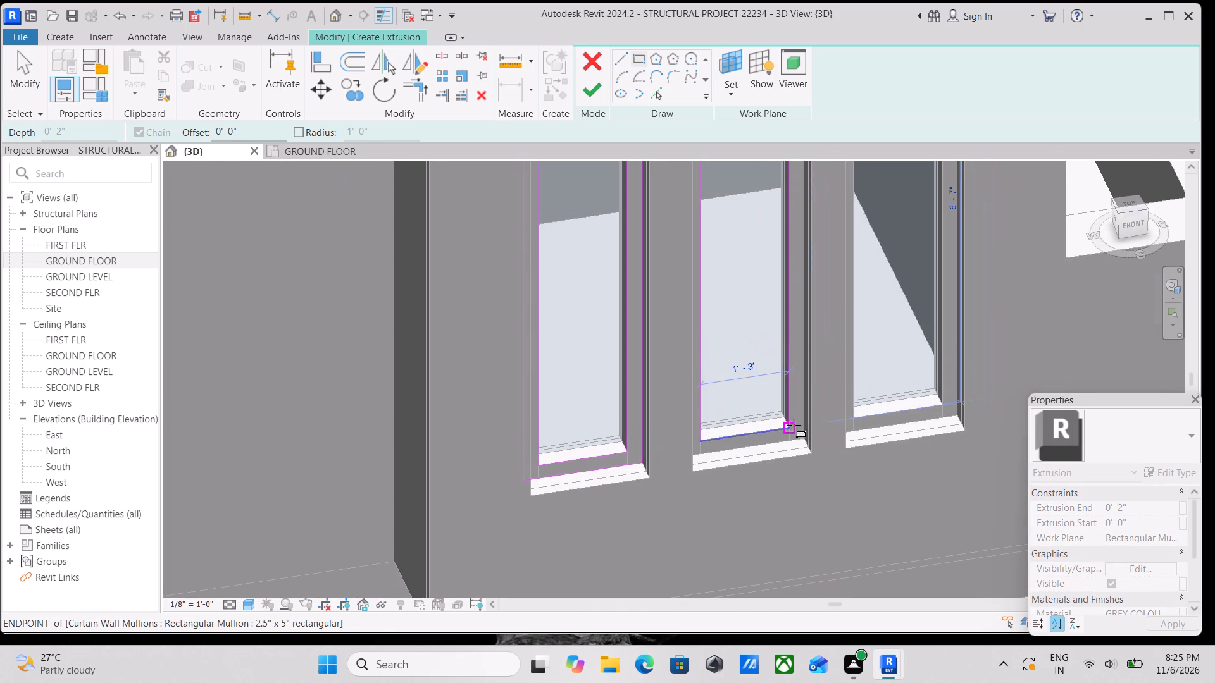
left_click(794, 429)
Sketch a rectangle around the second window's frame, snapped to opposite outer corners, 2 1/2" outside its glazing rectangle.
middle_click_drag(735, 288, 636, 226)
middle_click_drag(701, 203, 701, 230)
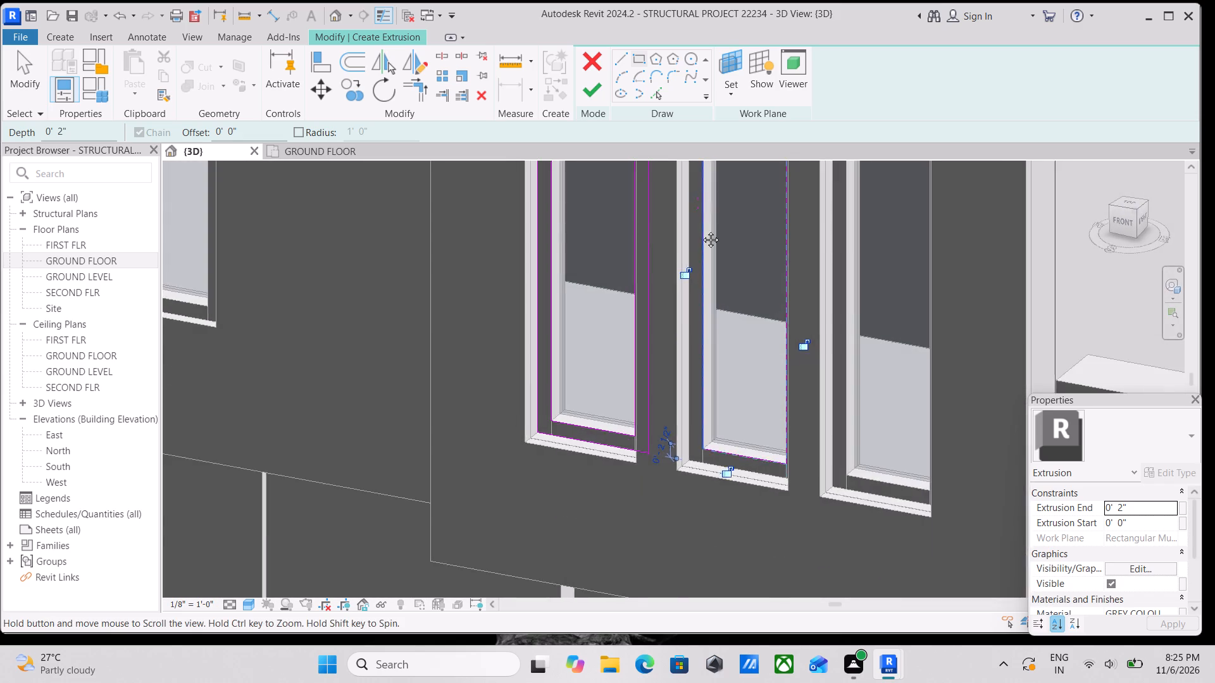
middle_click_drag(701, 230, 642, 538)
middle_click_drag(723, 317, 714, 362)
scroll(595, 359, "up", 5)
middle_click_drag(647, 399, 659, 354, "shift")
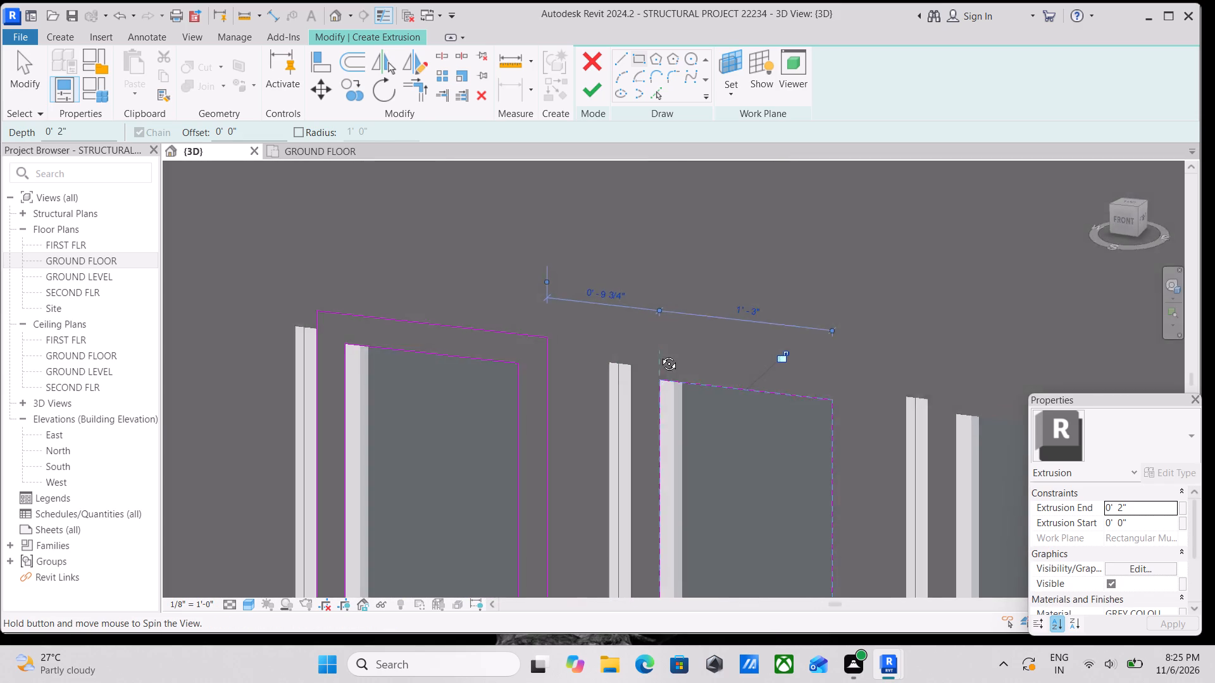
middle_click_drag(659, 354, 628, 175, "shift")
left_click(644, 376)
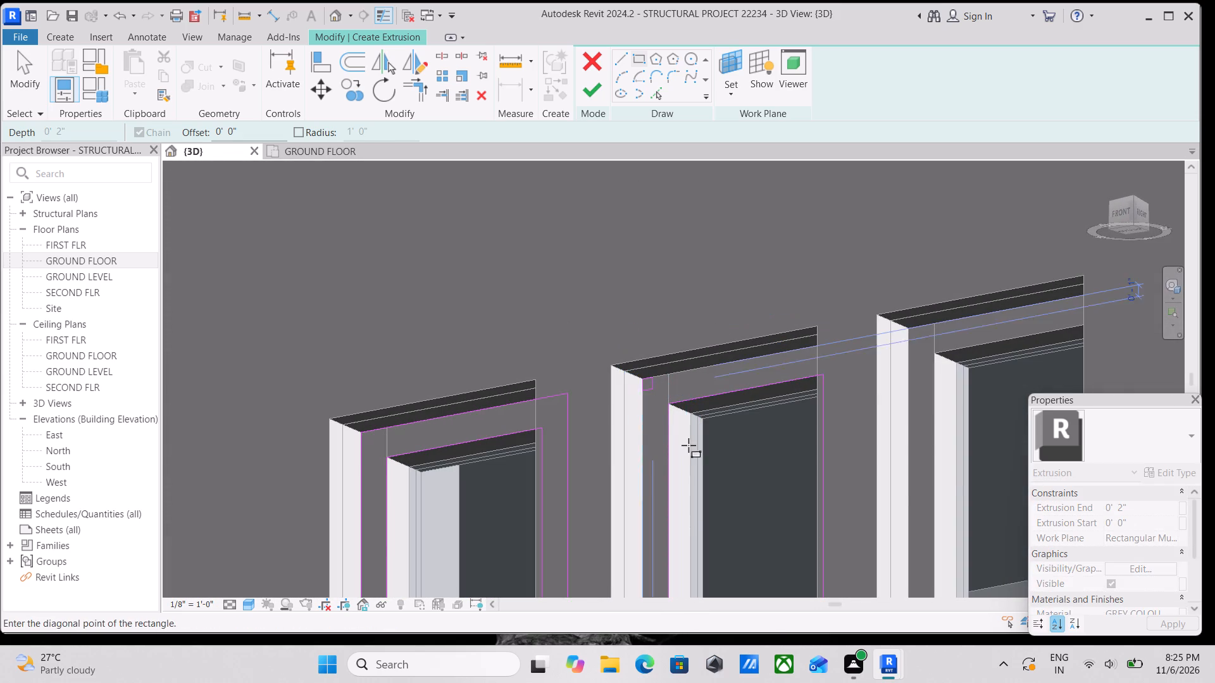
middle_click_drag(761, 537, 771, 381)
scroll(792, 391, "down", 4)
middle_click_drag(792, 392, 791, 259)
scroll(799, 464, "down", 1)
middle_click_drag(799, 464, 793, 240)
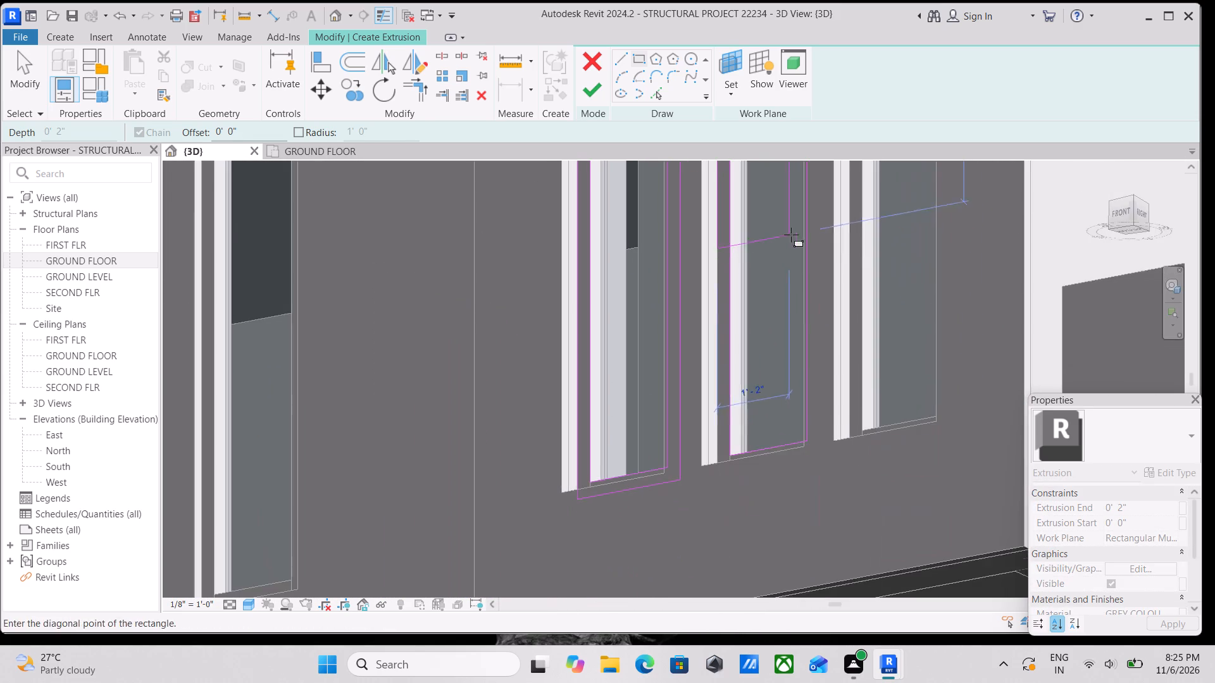
middle_click_drag(815, 439, 944, 577)
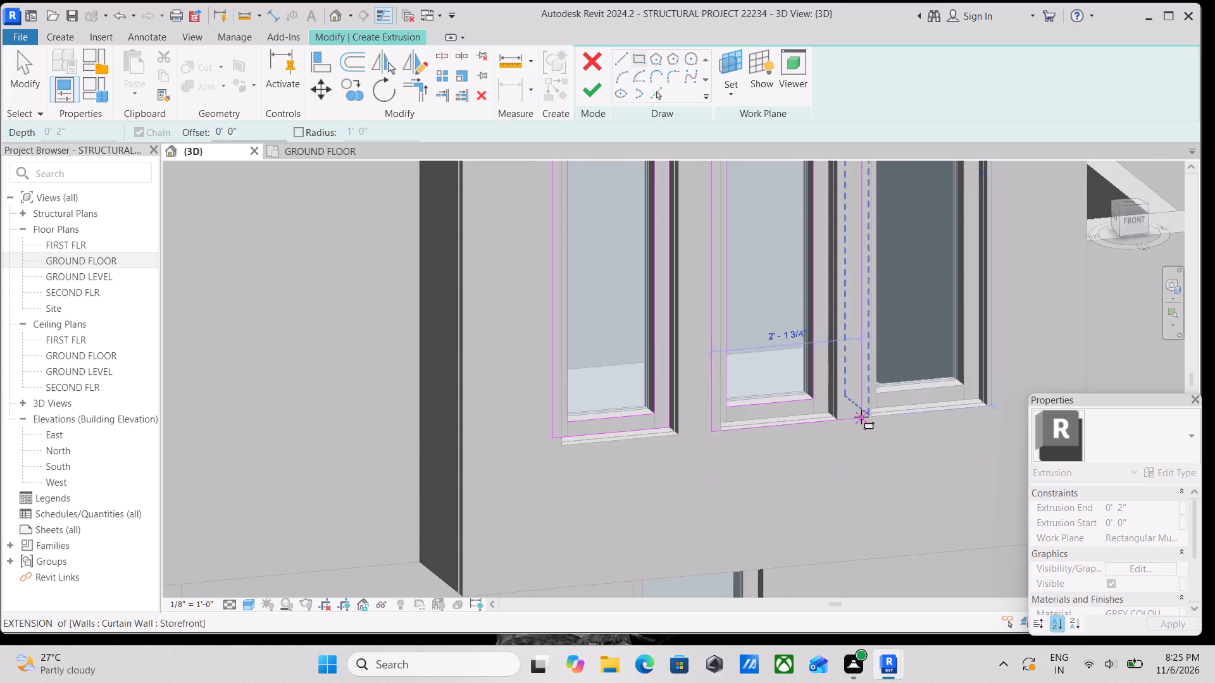
left_click(827, 415)
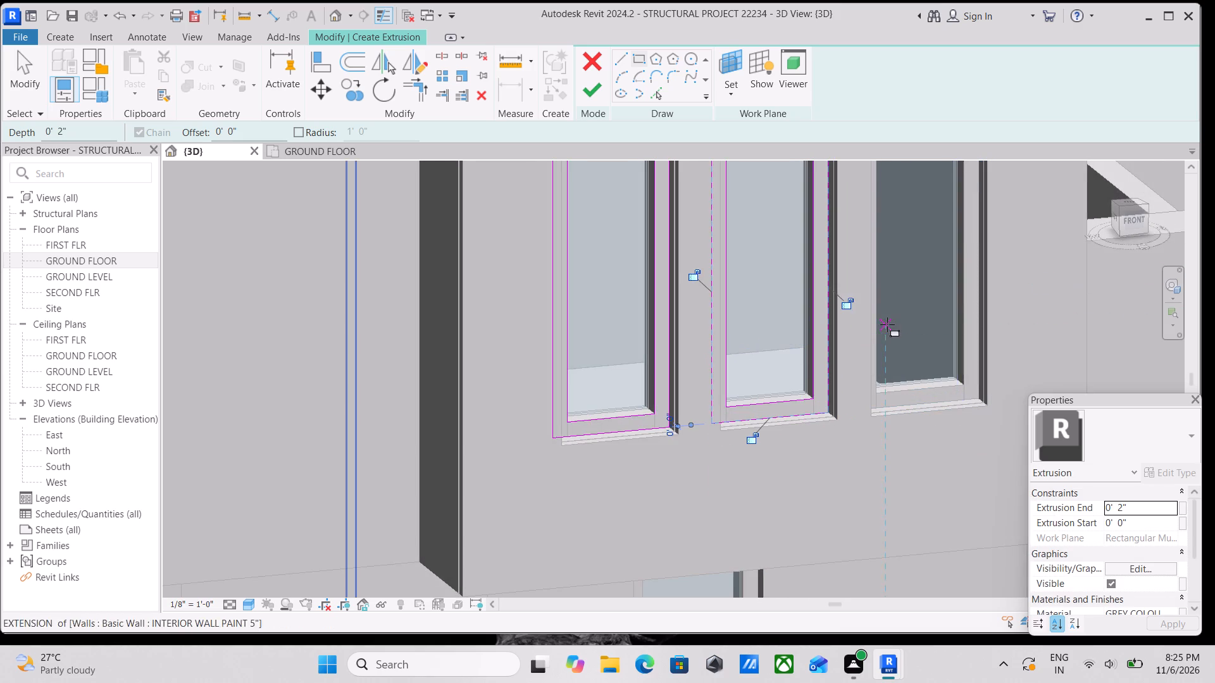
Sketch a rectangle 1'-3" wide around the third window's glazing, snapped to opposite inner corners of its mullions.
middle_click_drag(887, 324, 725, 331)
middle_click_drag(758, 384, 773, 496)
middle_click_drag(842, 278, 847, 300)
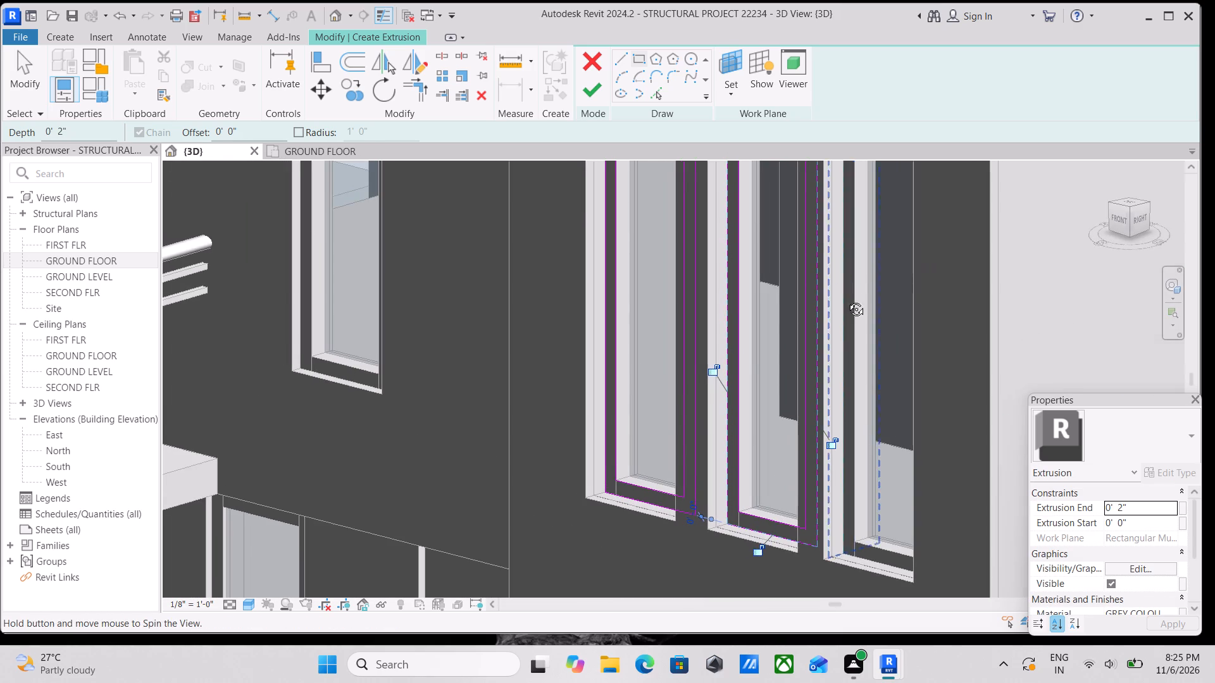
middle_click_drag(847, 300, 921, 405)
middle_click_drag(950, 346, 863, 334)
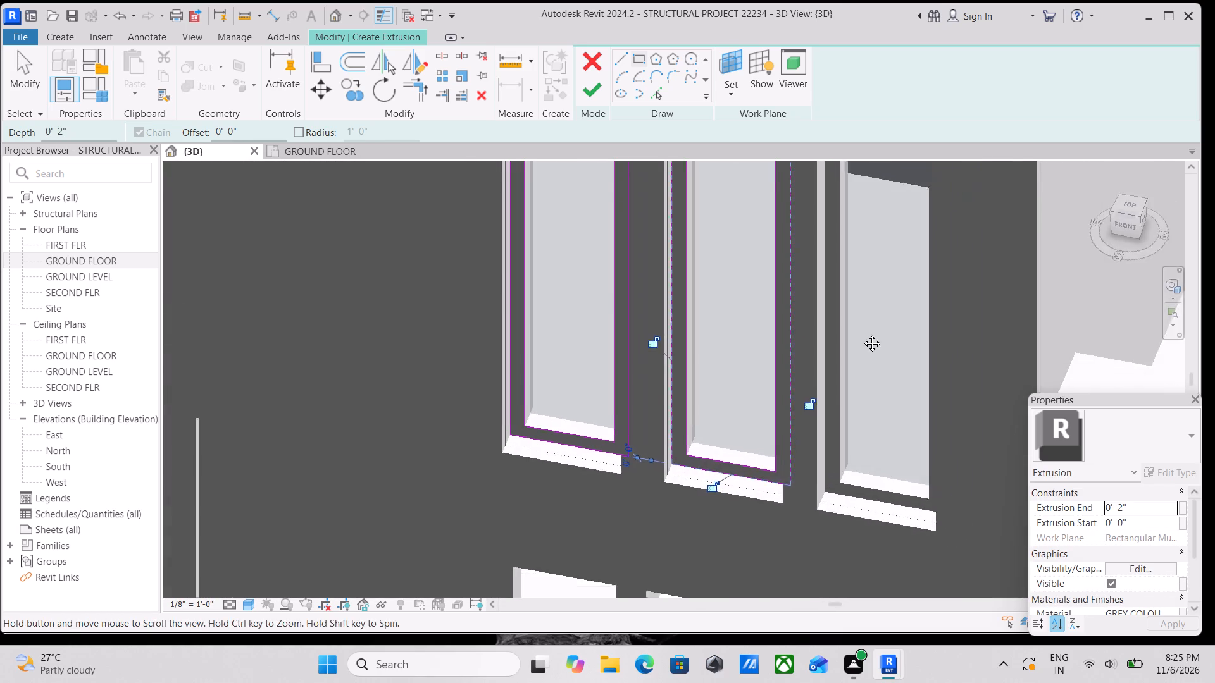
middle_click_drag(863, 334, 802, 304)
middle_click_drag(779, 270, 734, 493)
scroll(734, 493, "down", 1)
middle_click_drag(752, 391, 688, 340, "shift")
middle_click_drag(691, 338, 710, 308, "shift")
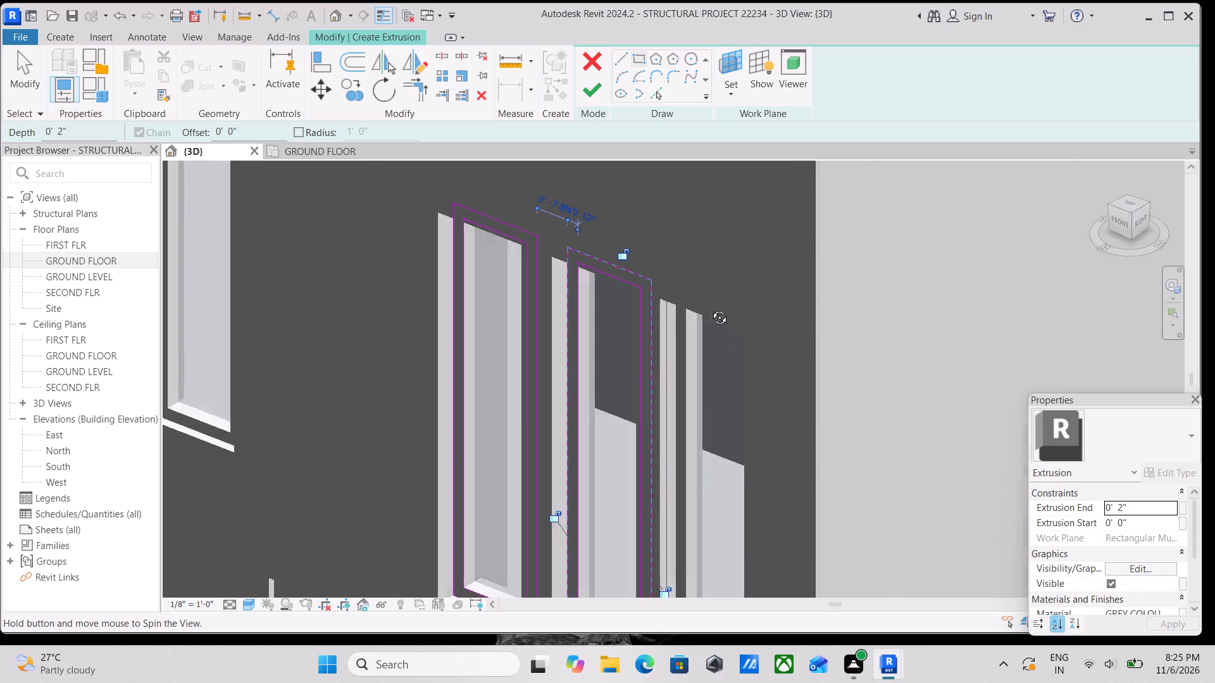
middle_click_drag(710, 308, 716, 249, "shift")
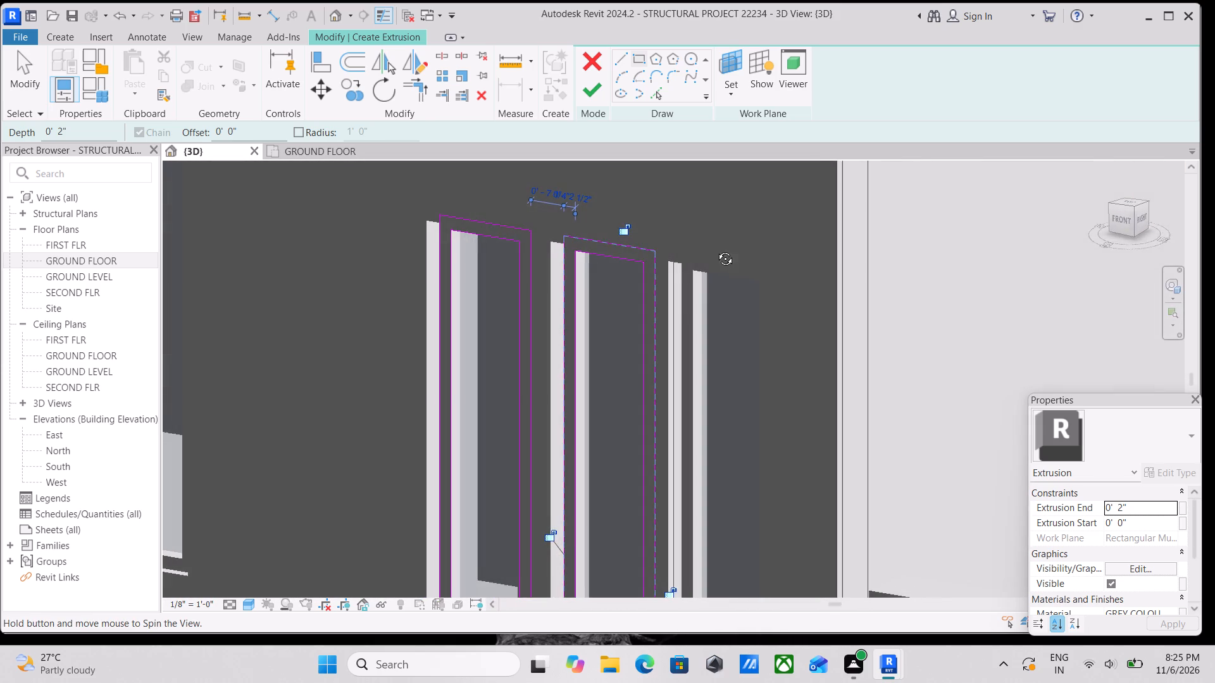
middle_click_drag(716, 249, 744, 249, "shift")
scroll(678, 265, "up", 2)
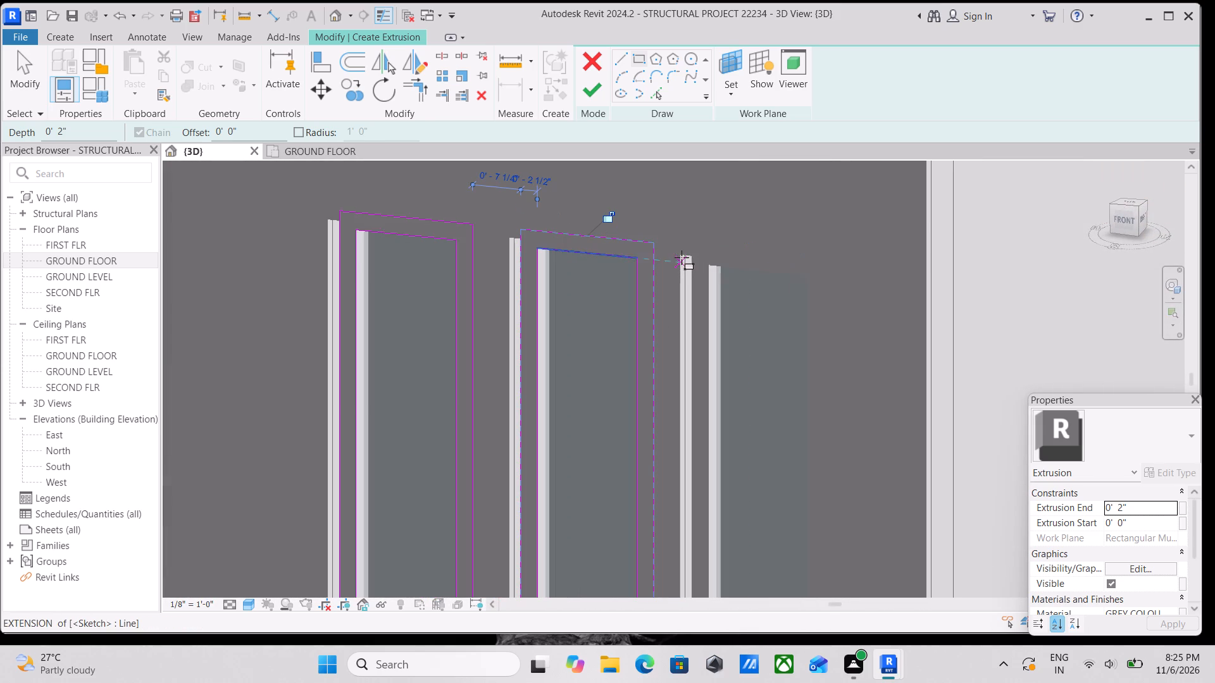
scroll(710, 278, "up", 2)
middle_click_drag(716, 280, 771, 295, "shift")
scroll(716, 280, "down", 1, "shift")
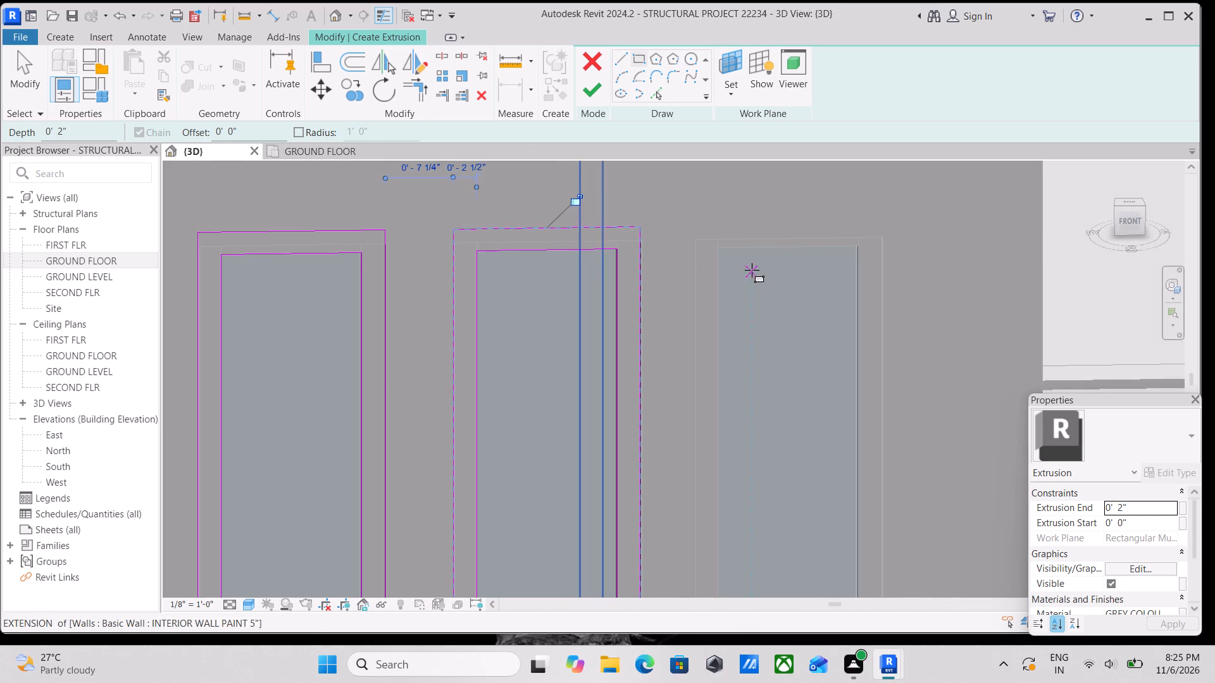
left_click(722, 245)
middle_click_drag(799, 414, 777, 324)
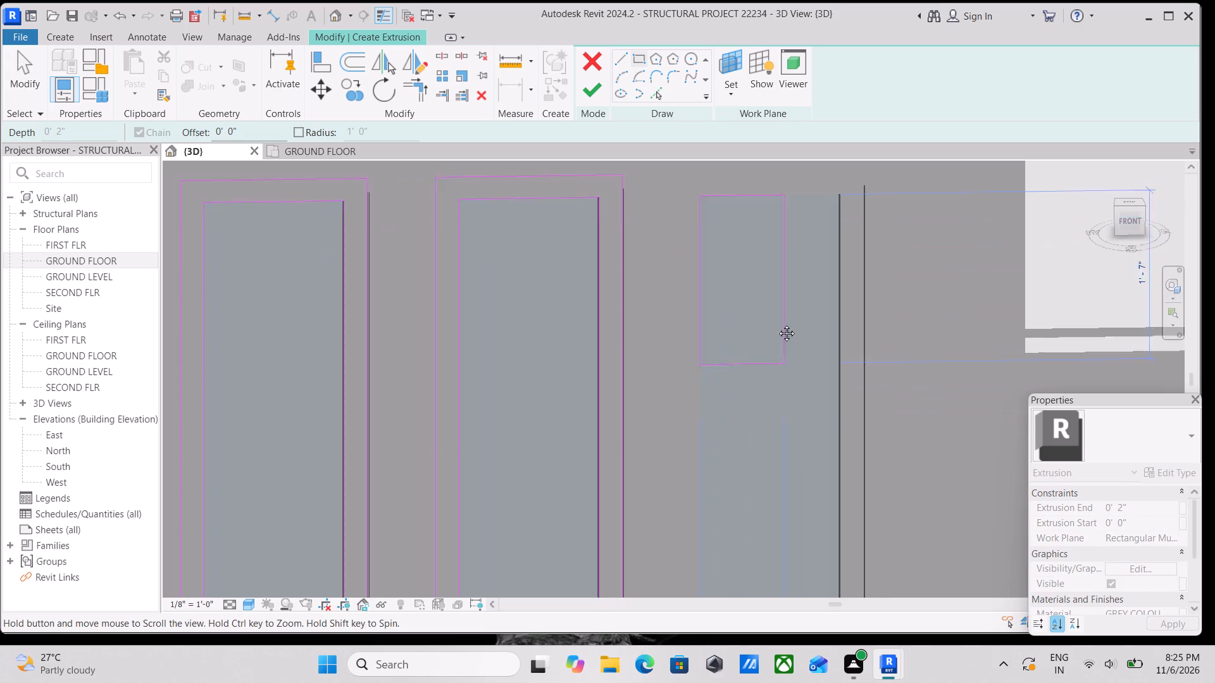
middle_click_drag(777, 324, 775, 319)
middle_click_drag(807, 425, 771, 259)
scroll(774, 419, "down", 3)
middle_click_drag(773, 426, 749, 368)
middle_click_drag(761, 469, 744, 433)
scroll(749, 442, "up", 1)
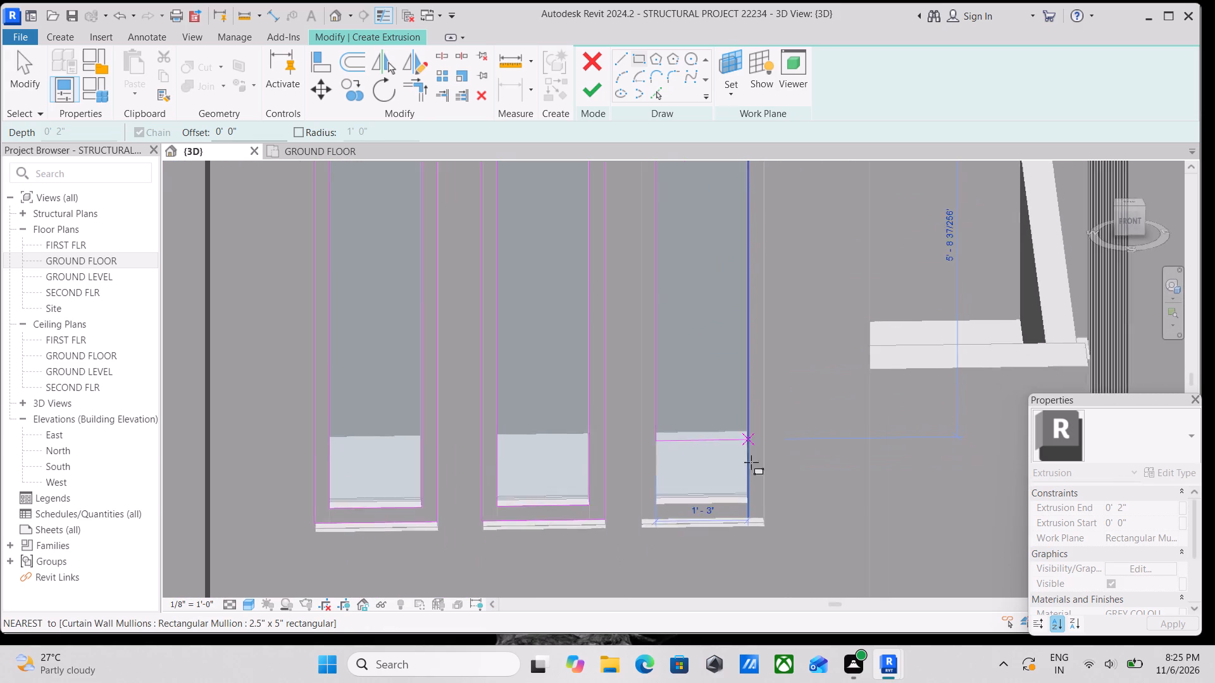
left_click(744, 510)
Sketch a rectangle 1'-8" wide around the third window's frame, snapped to opposite outer corners of the wall opening.
scroll(713, 403, "down", 2)
middle_click_drag(713, 403, 731, 483)
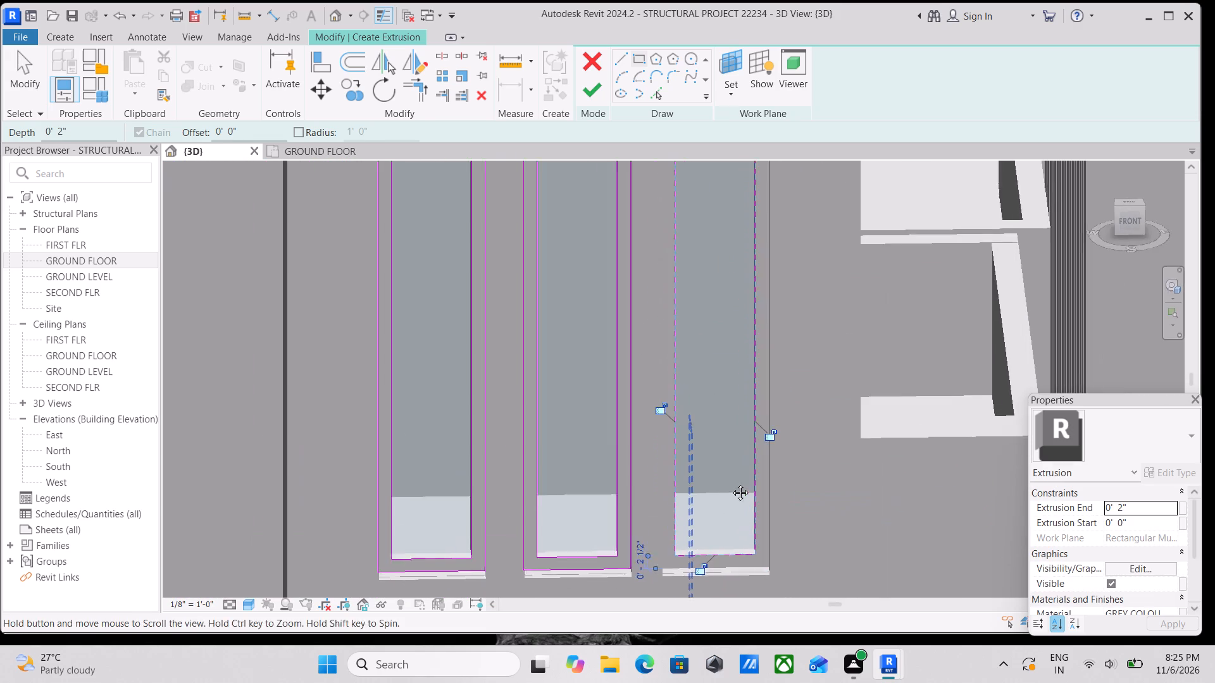
middle_click_drag(731, 483, 657, 513)
middle_click_drag(693, 347, 714, 473)
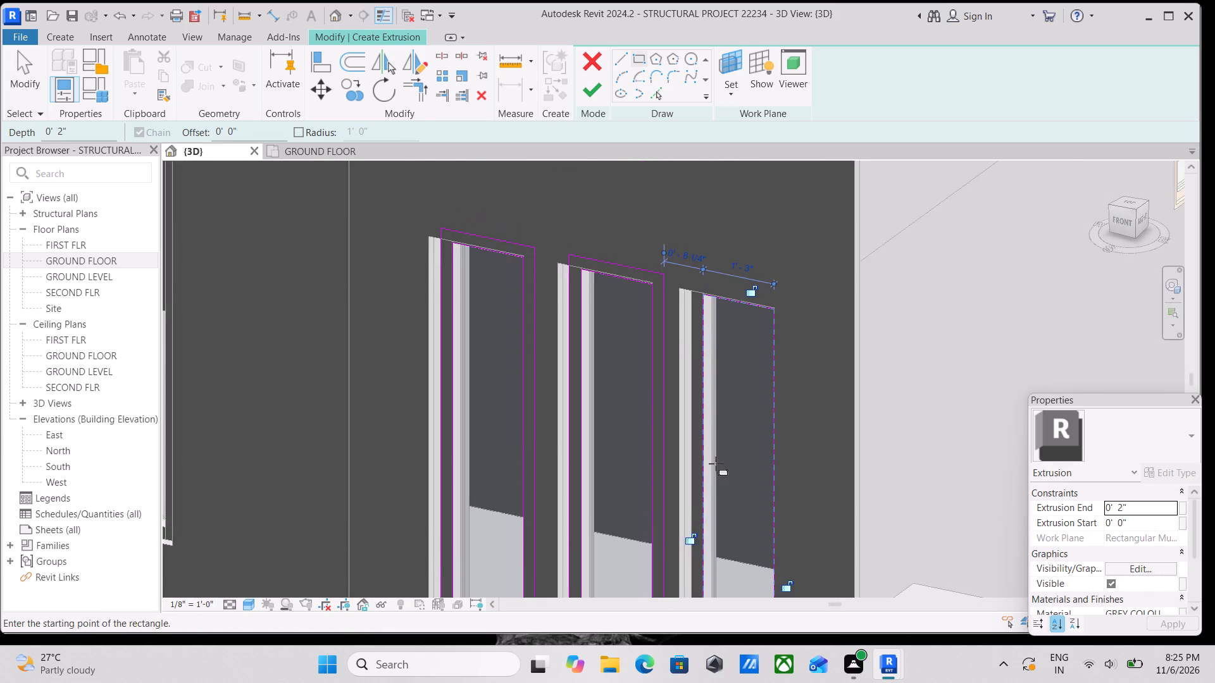
middle_click_drag(716, 464, 756, 338, "shift")
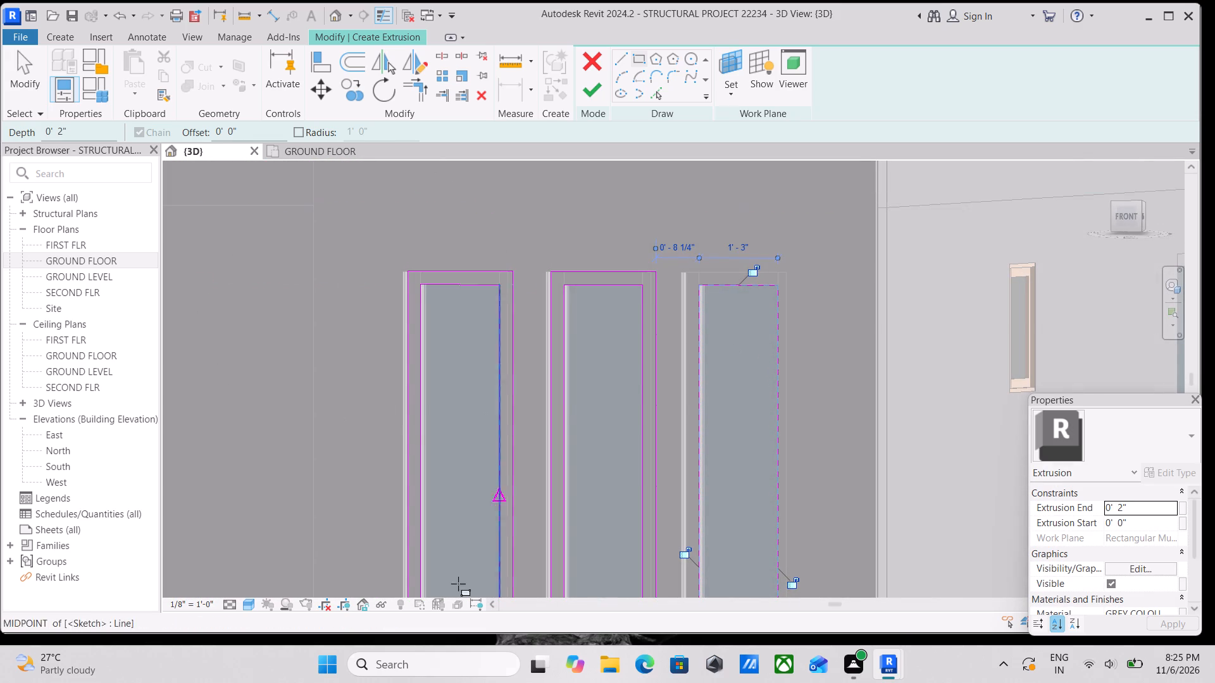
scroll(0, 682, "up", 1)
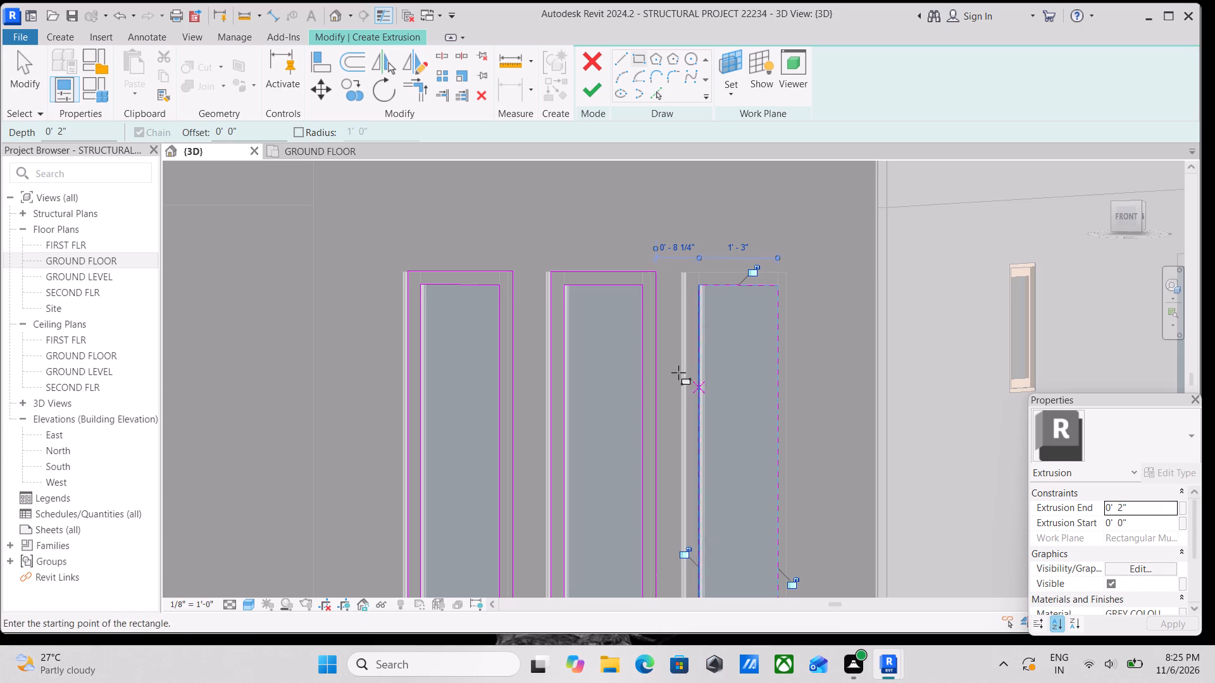
middle_click_drag(734, 321, 721, 257, "shift")
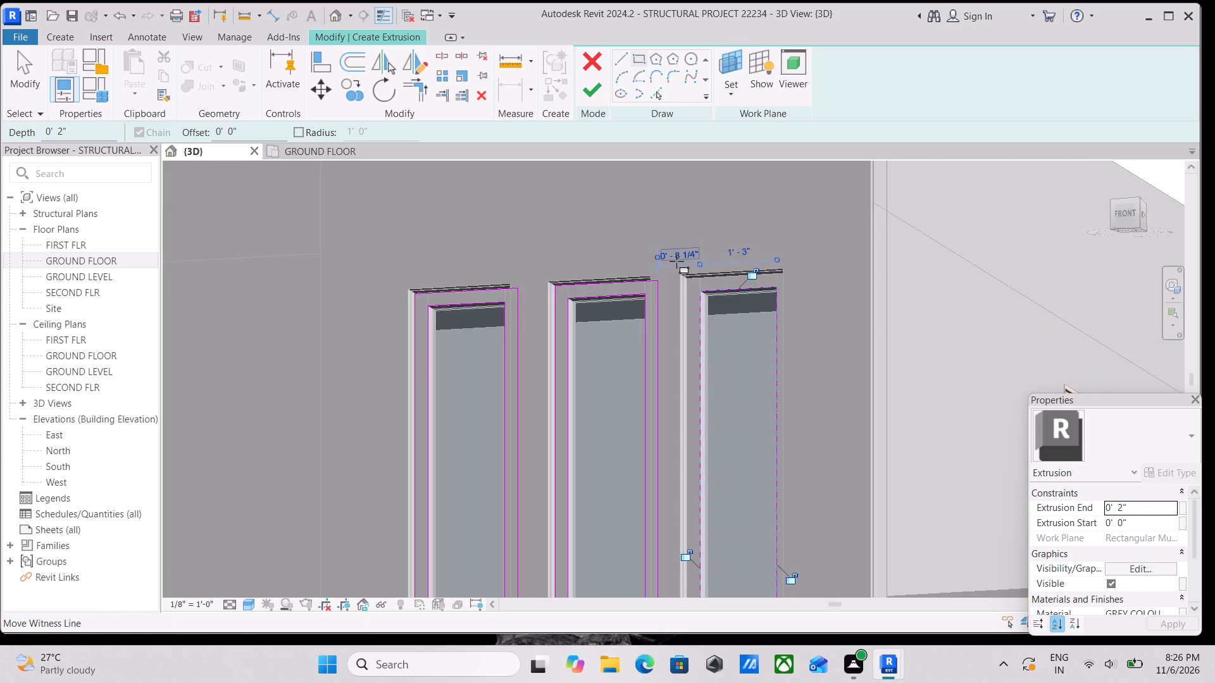
scroll(679, 267, "up", 6)
scroll(699, 321, "up", 3)
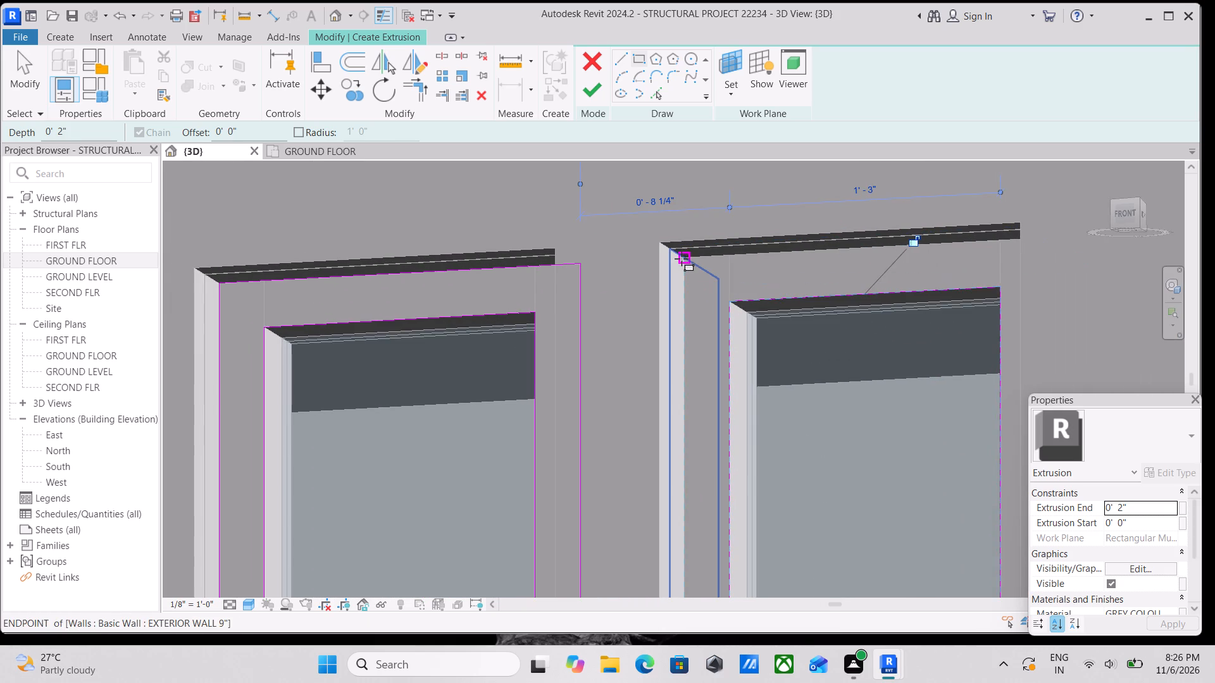
left_click(682, 259)
scroll(770, 428, "down", 1)
middle_click_drag(770, 428, 757, 312)
scroll(769, 383, "down", 6)
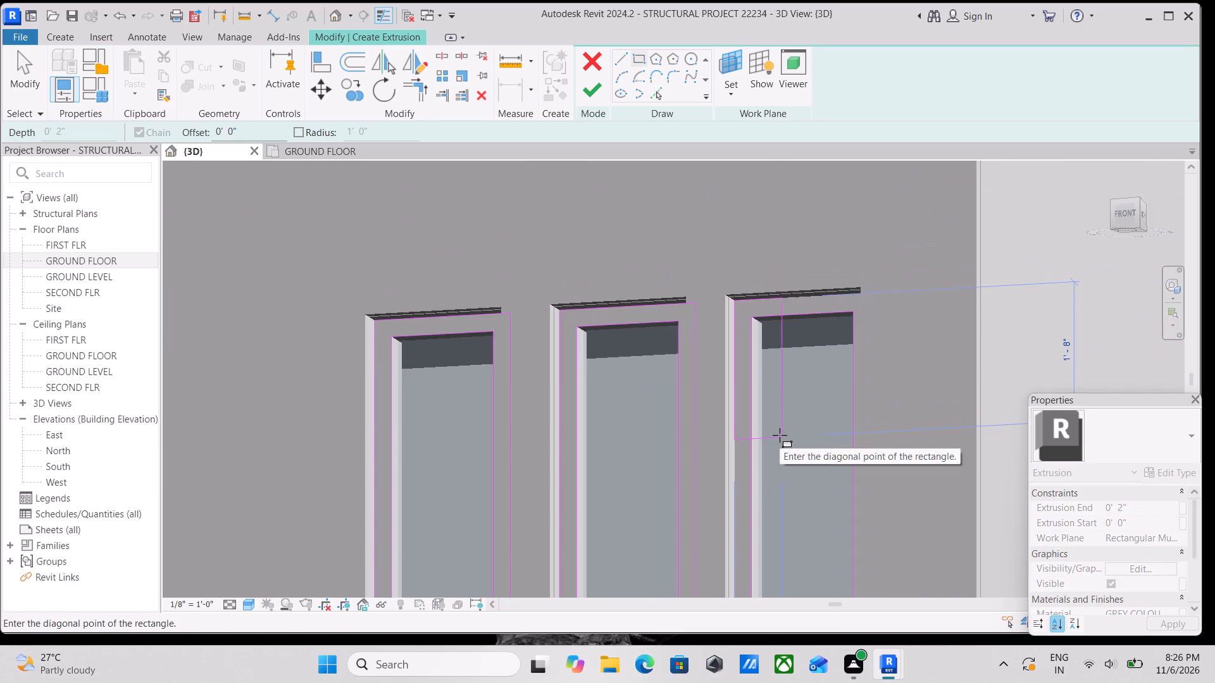
middle_click_drag(780, 435, 850, 500)
scroll(850, 503, "down", 2)
middle_click_drag(850, 503, 833, 390)
scroll(856, 545, "down", 2)
middle_click_drag(856, 545, 843, 435)
scroll(830, 541, "up", 5)
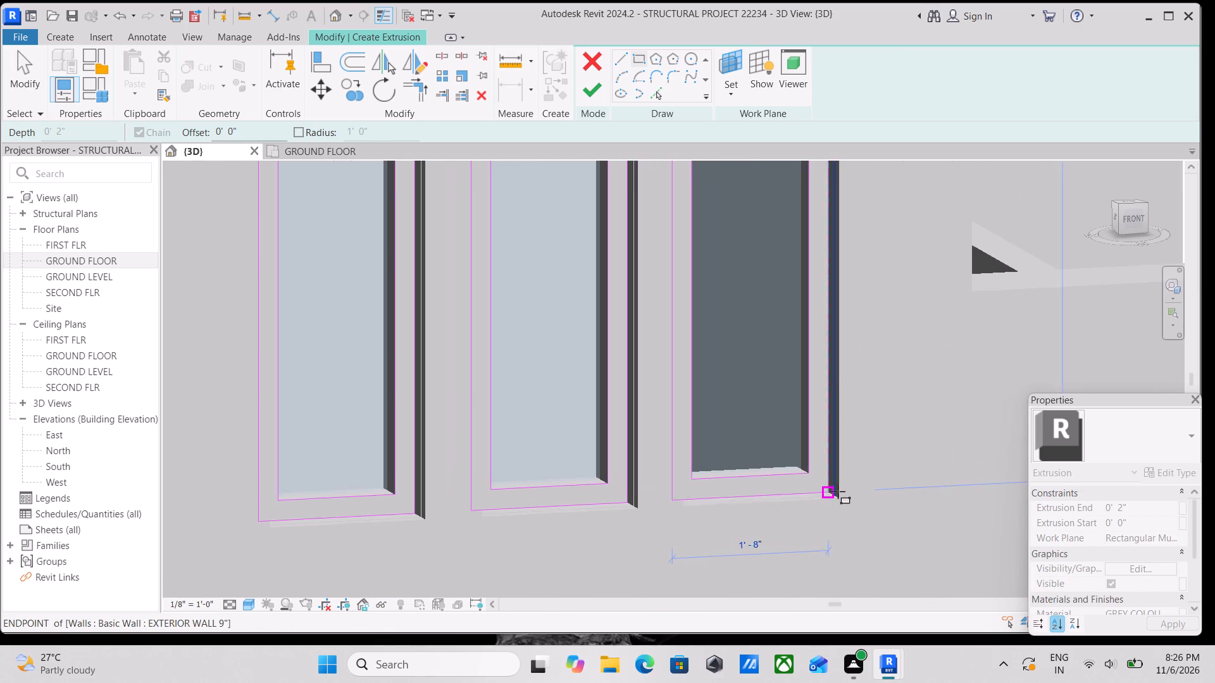
left_click(832, 490)
Set the extrusion end of the window surrounds to 1'.
scroll(804, 462, "down", 3)
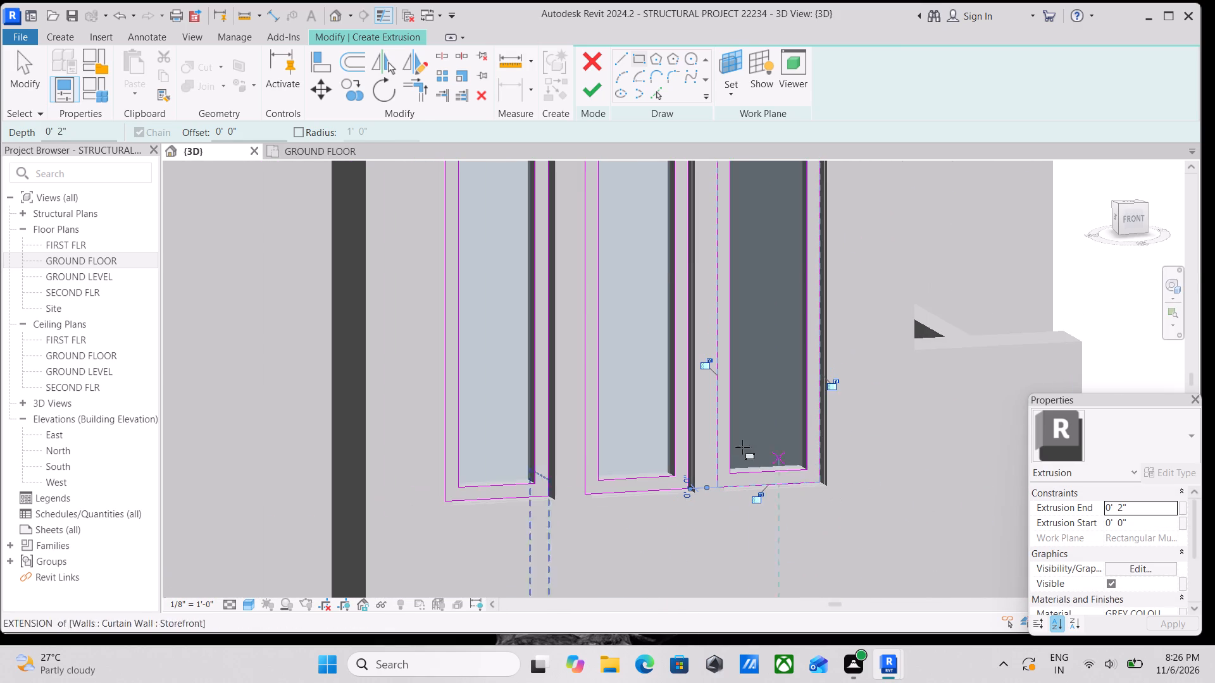
scroll(1152, 521, "down", 1)
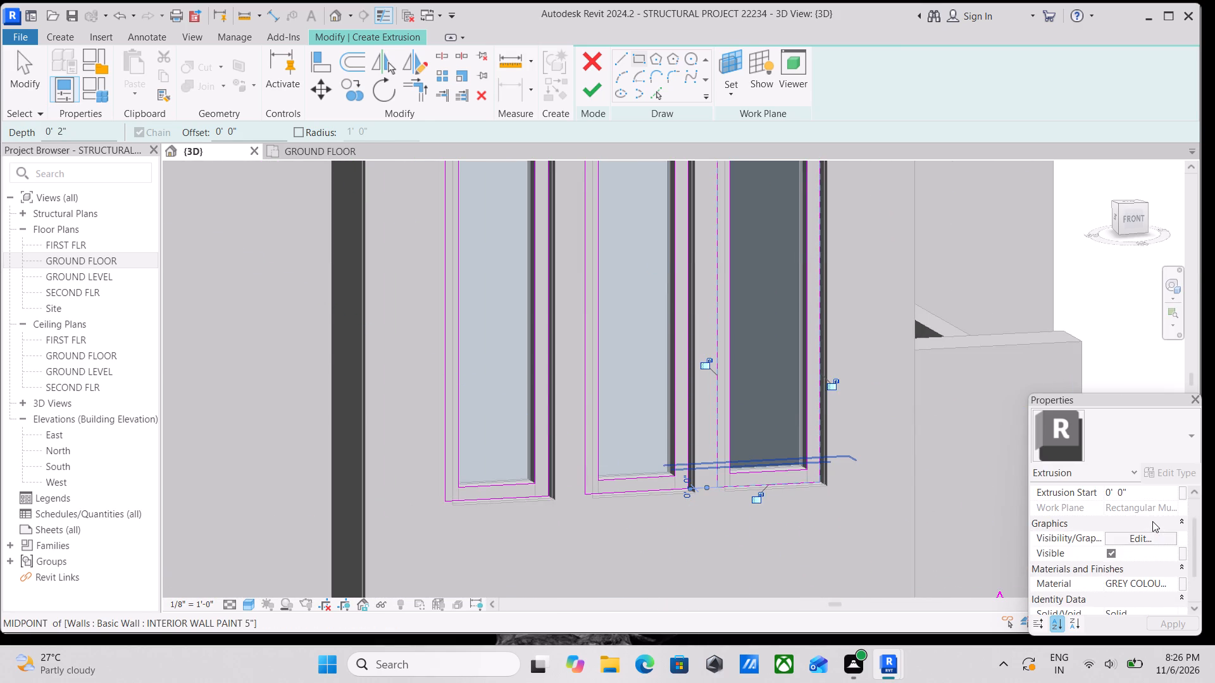
scroll(1152, 521, "up", 2)
left_click(1143, 504)
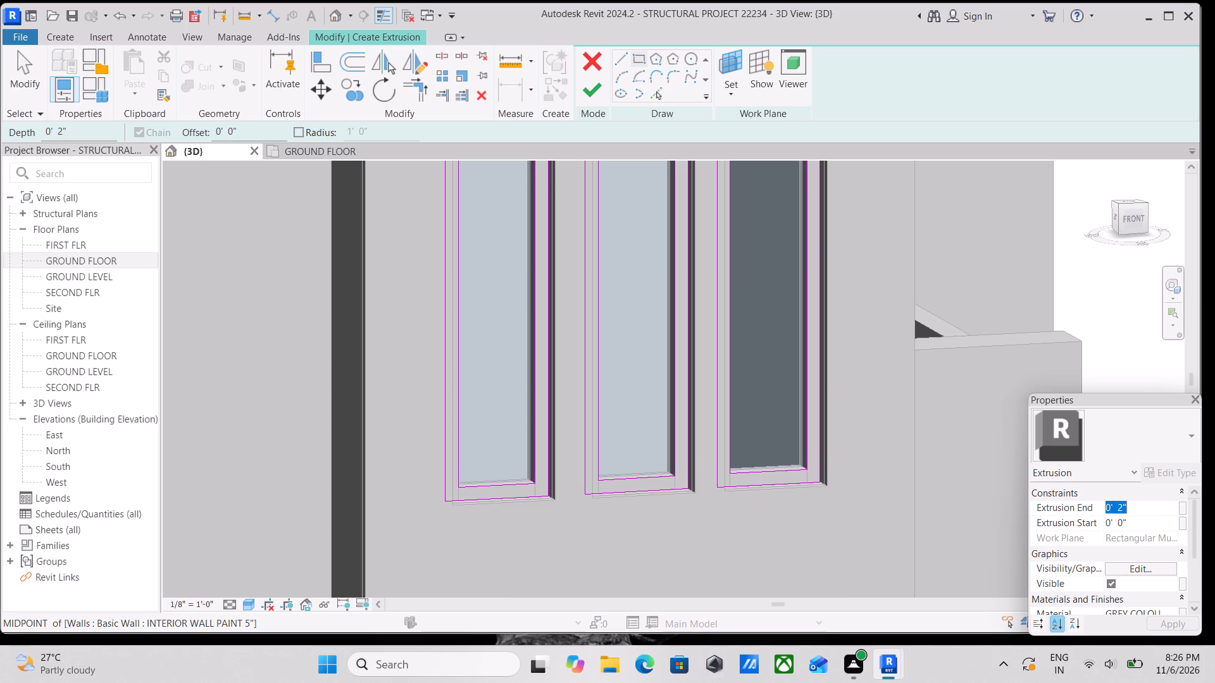
key("1")
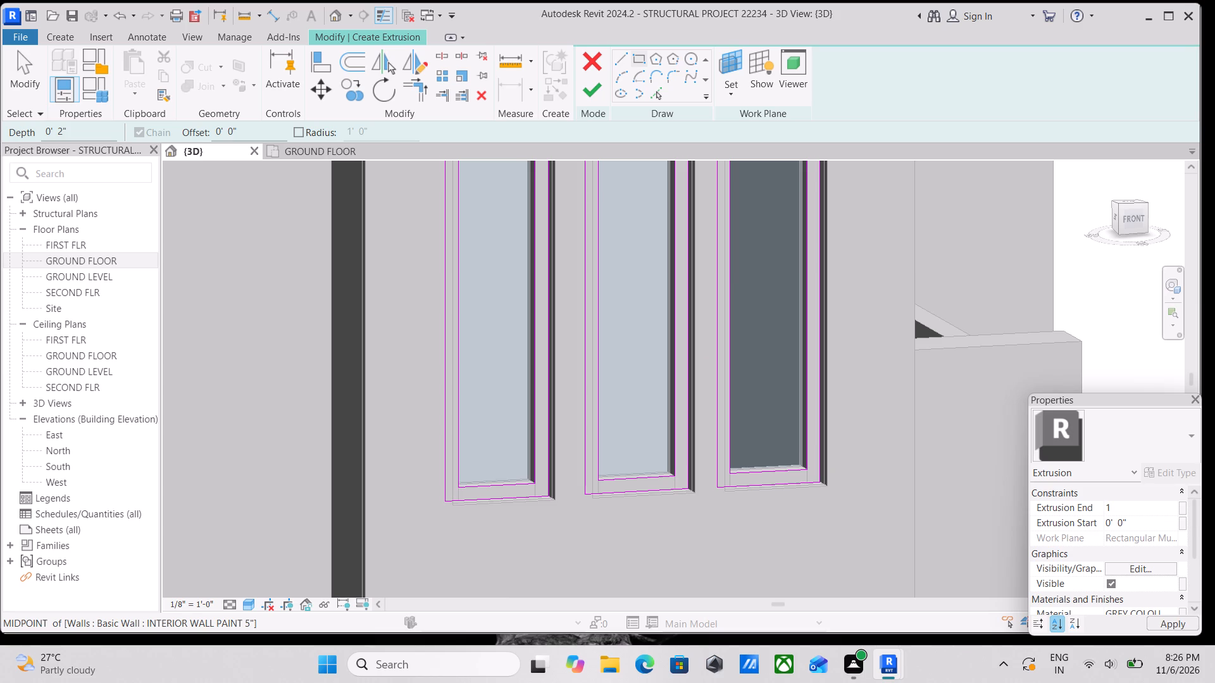
key("apostrophe")
key("Return")
Open the extrusion's material assignment and duplicate the GREY COLOUR FRAME material together with its assets.
scroll(1137, 576, "down", 2)
left_click(1169, 551)
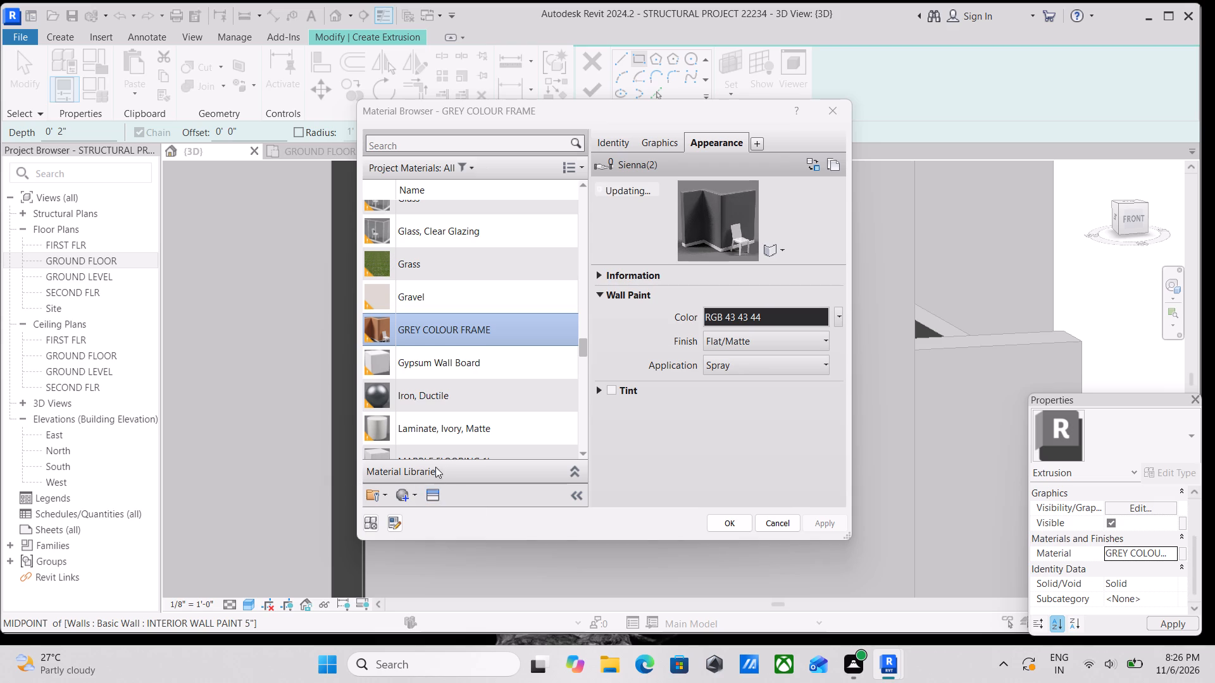
right_click(492, 302)
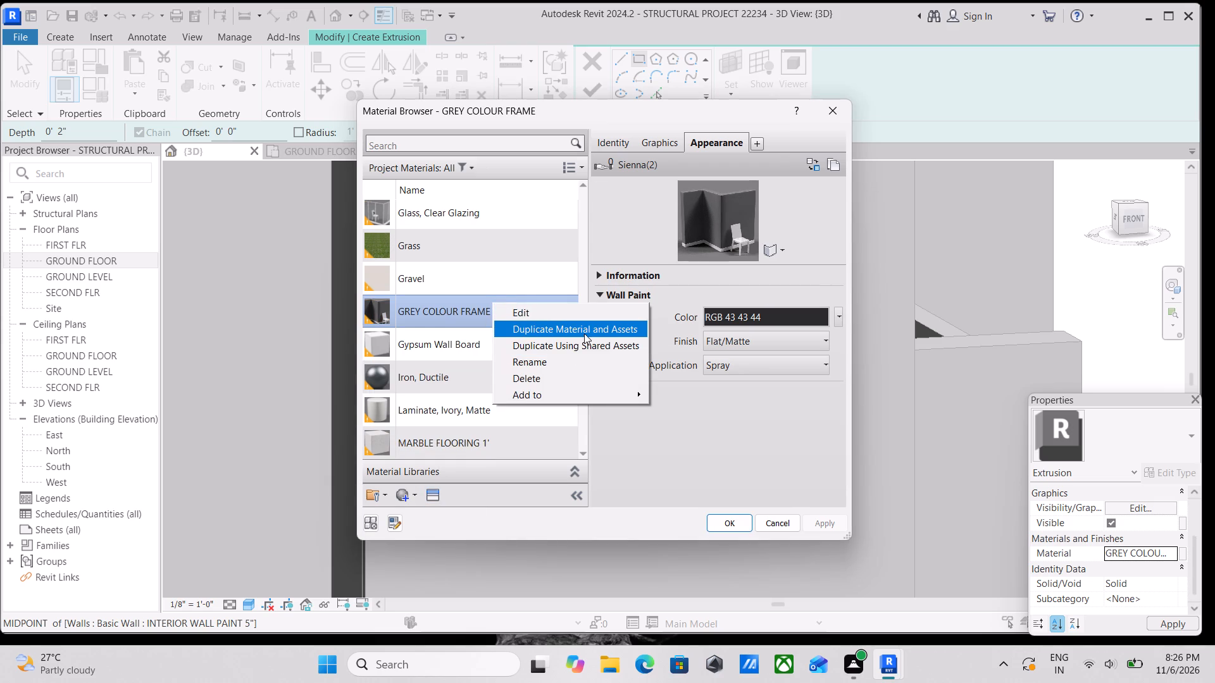
left_click(595, 328)
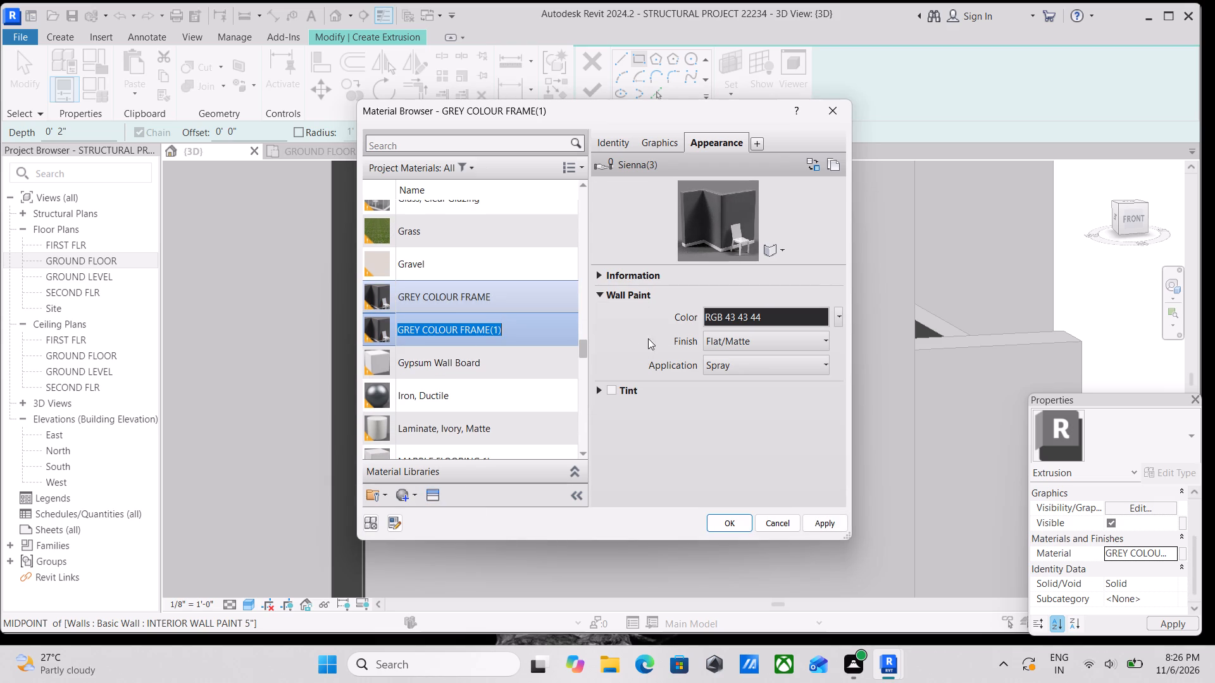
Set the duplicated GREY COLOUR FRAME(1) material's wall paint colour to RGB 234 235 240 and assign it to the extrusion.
left_click(776, 315)
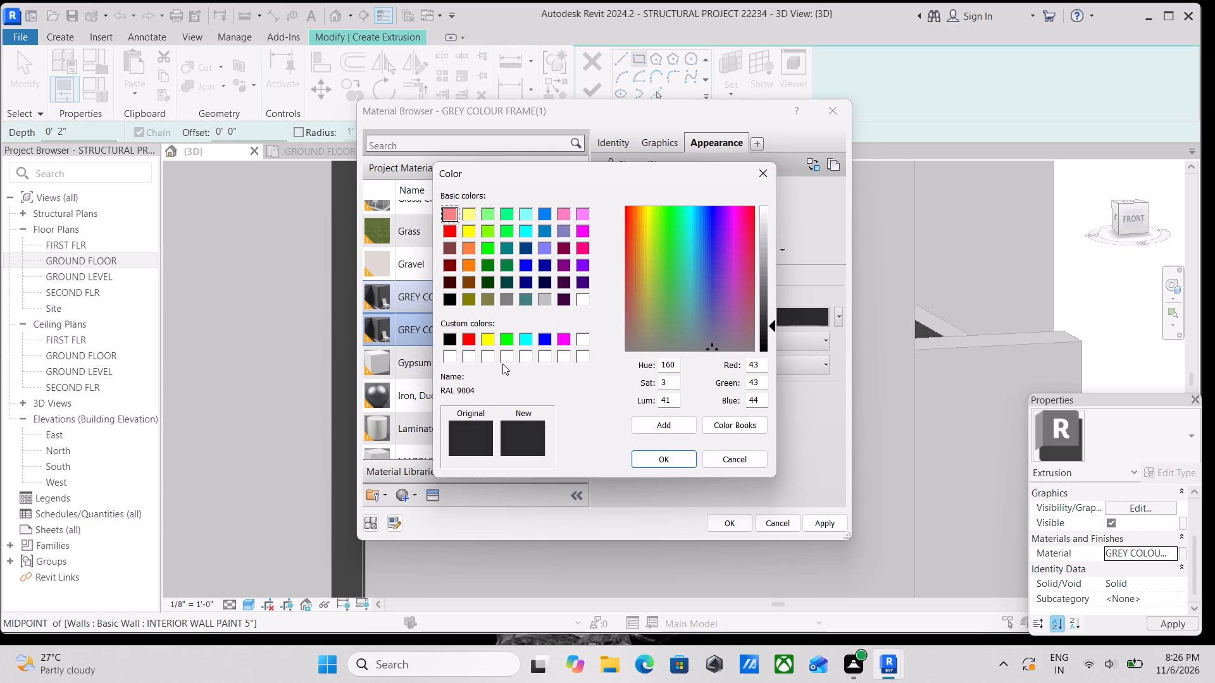
left_click(448, 357)
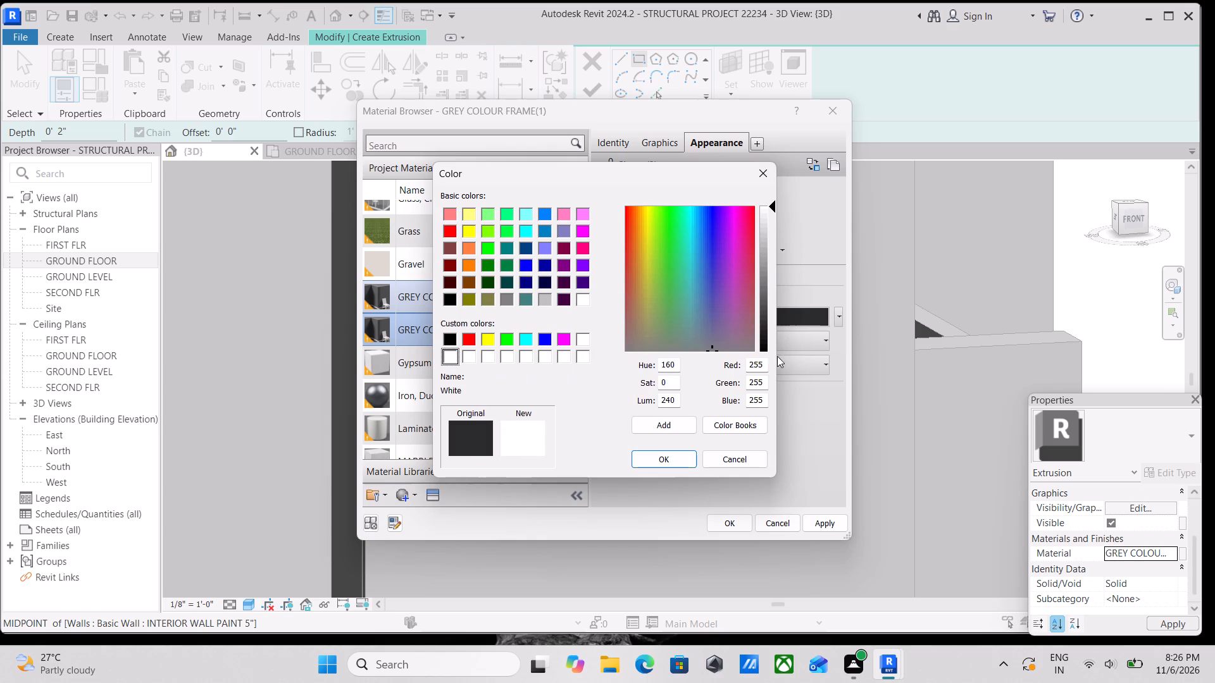
left_click_drag(764, 365, 722, 370)
type("234")
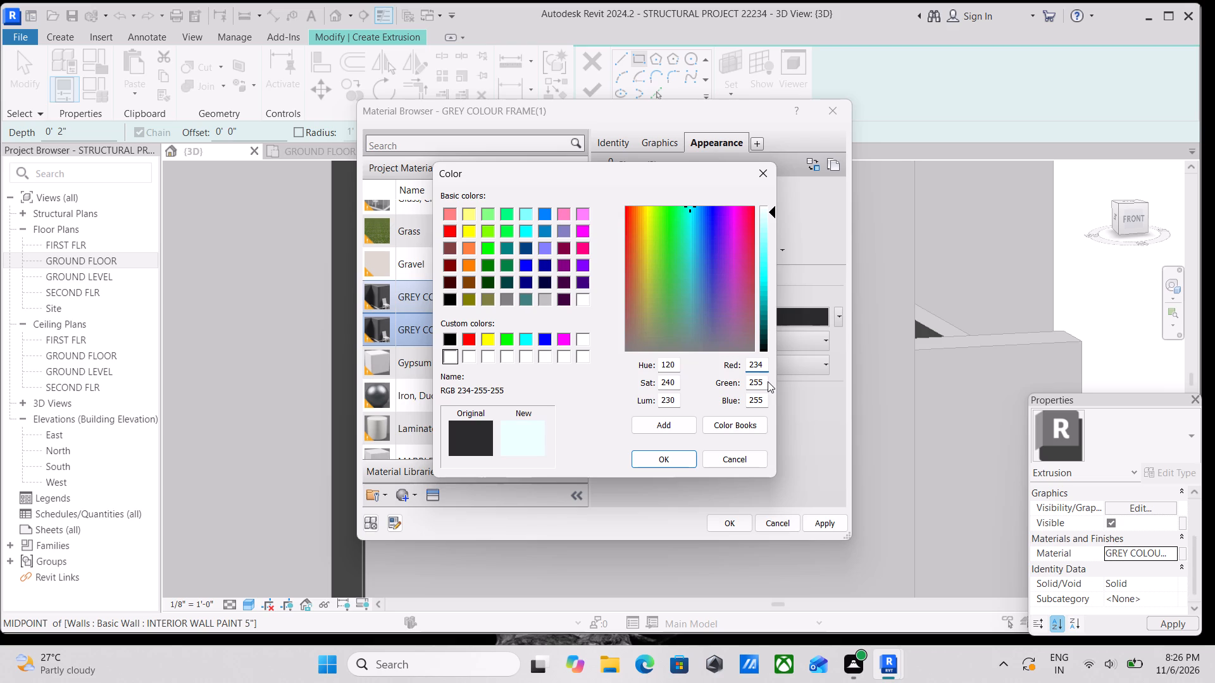
left_click_drag(762, 379, 732, 385)
type("235")
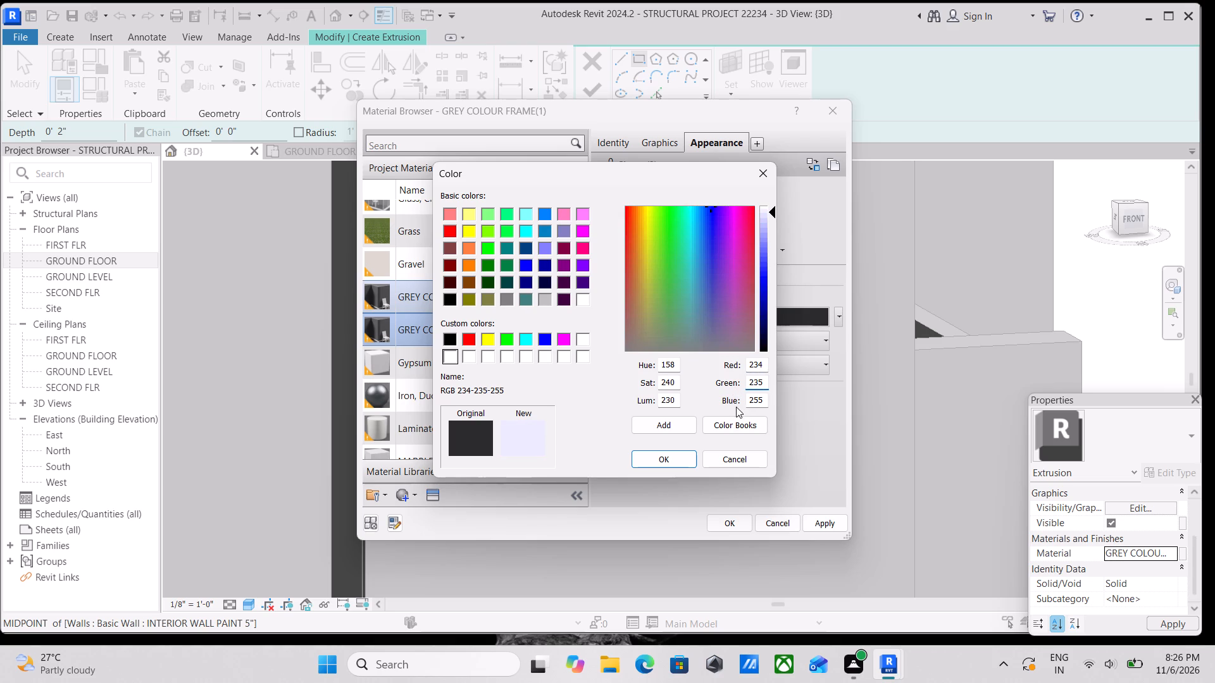
left_click_drag(765, 400, 722, 401)
type("240")
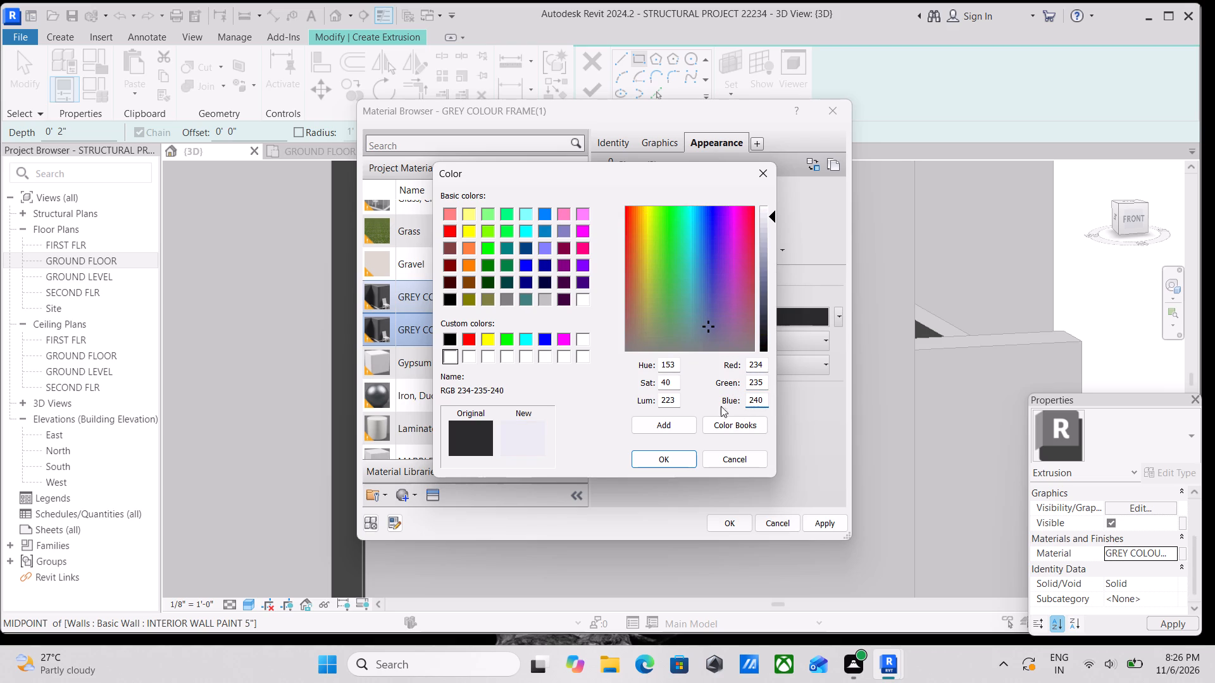
left_click(658, 454)
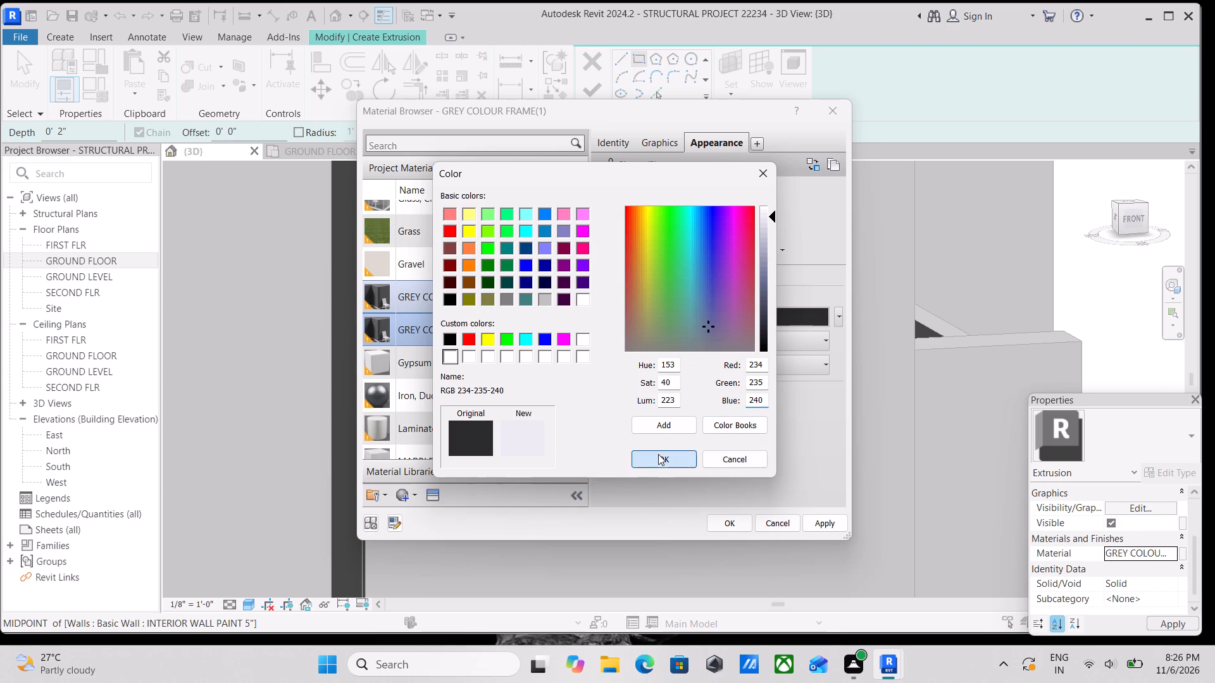
left_click(813, 520)
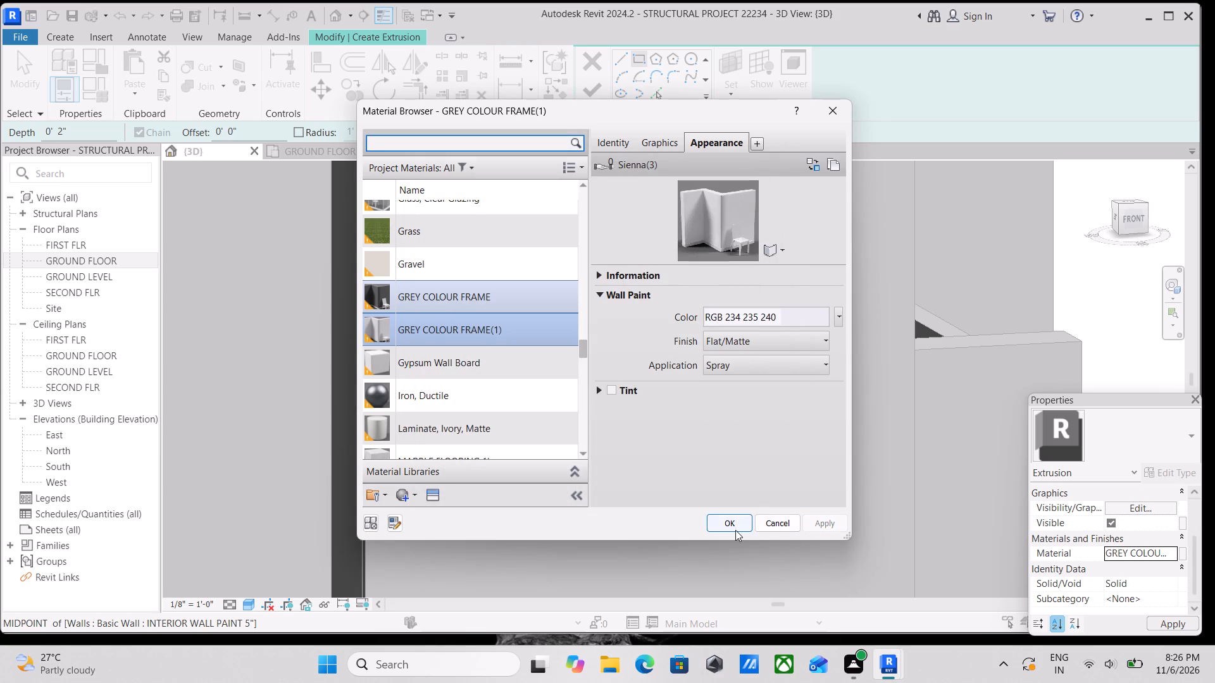
left_click(726, 526)
Finish the extrusion sketch of the three window surrounds.
scroll(723, 463, "down", 2)
middle_click_drag(723, 464, 744, 572)
scroll(744, 570, "up", 1)
left_click(584, 97)
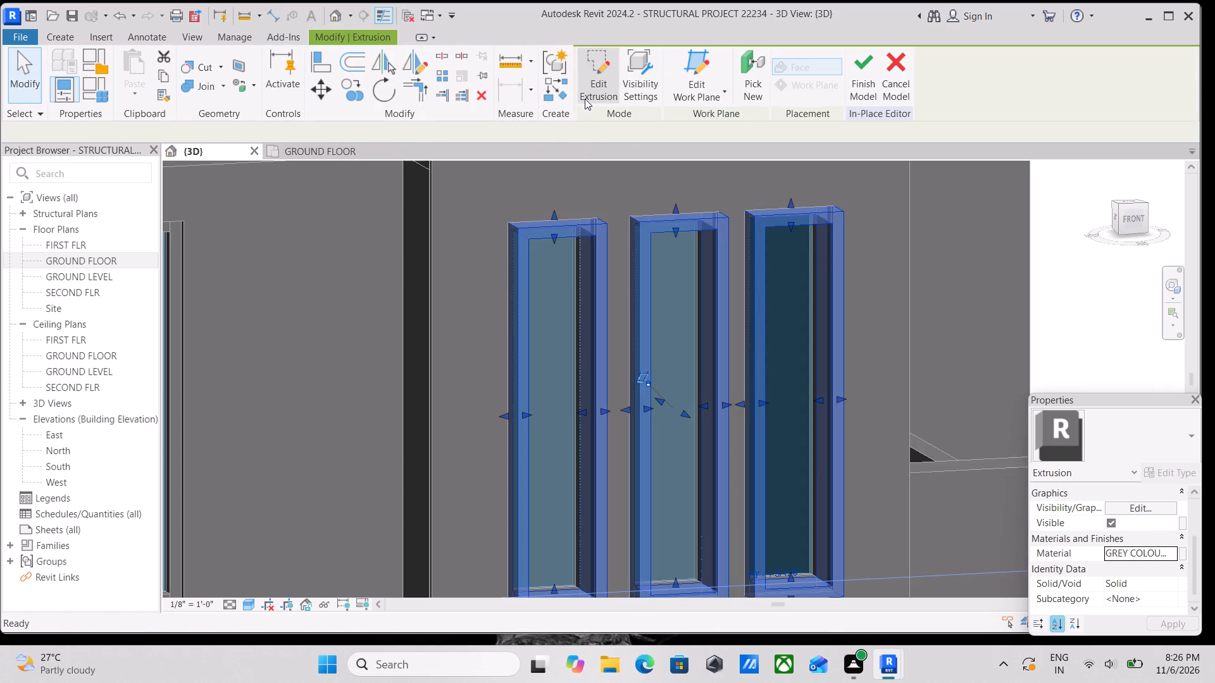
Set the extrusion end of the three window surrounds to 6".
scroll(654, 233, "down", 2)
scroll(718, 325, "down", 4)
middle_click_drag(718, 335, 787, 383, "shift")
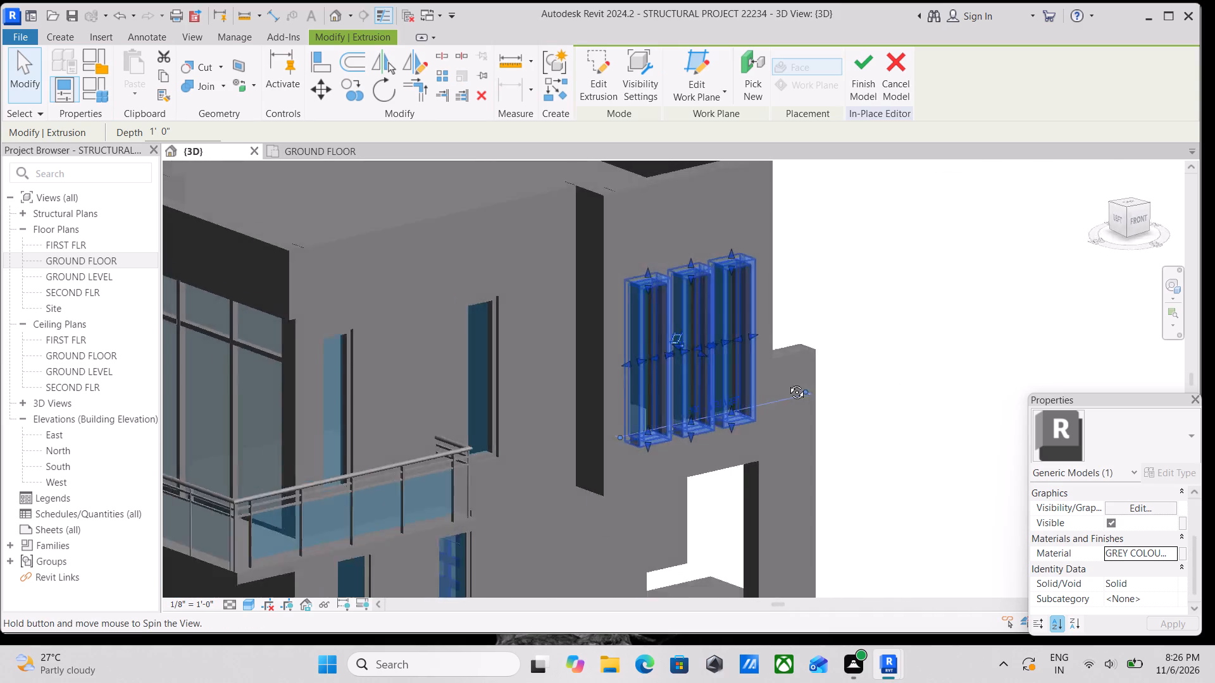
middle_click_drag(787, 383, 662, 388, "shift")
scroll(1112, 502, "up", 1)
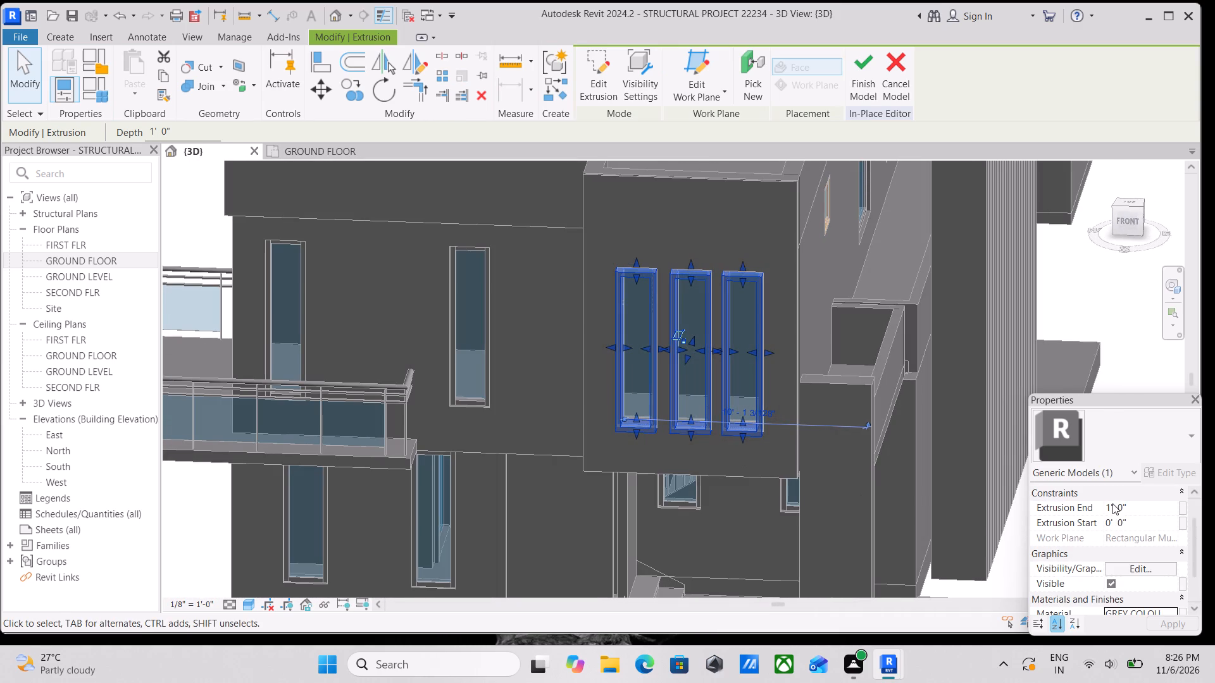
scroll(1112, 503, "up", 4)
left_click(1143, 507)
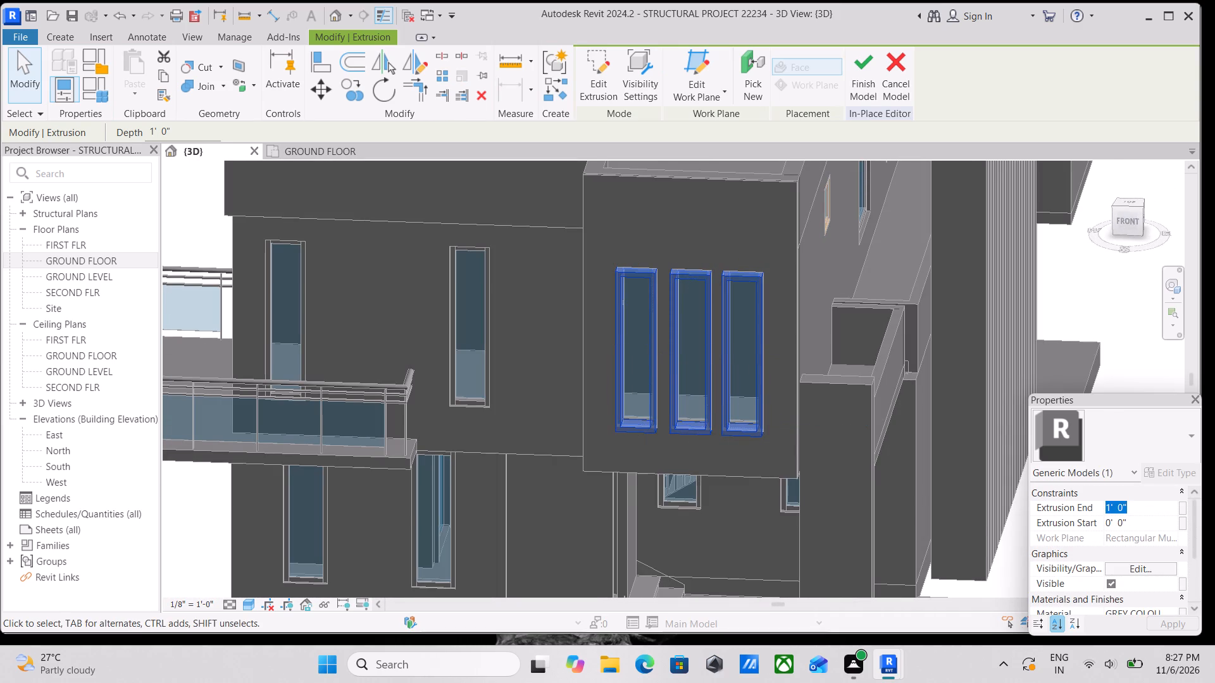
key("6")
key("shift+quotedbl")
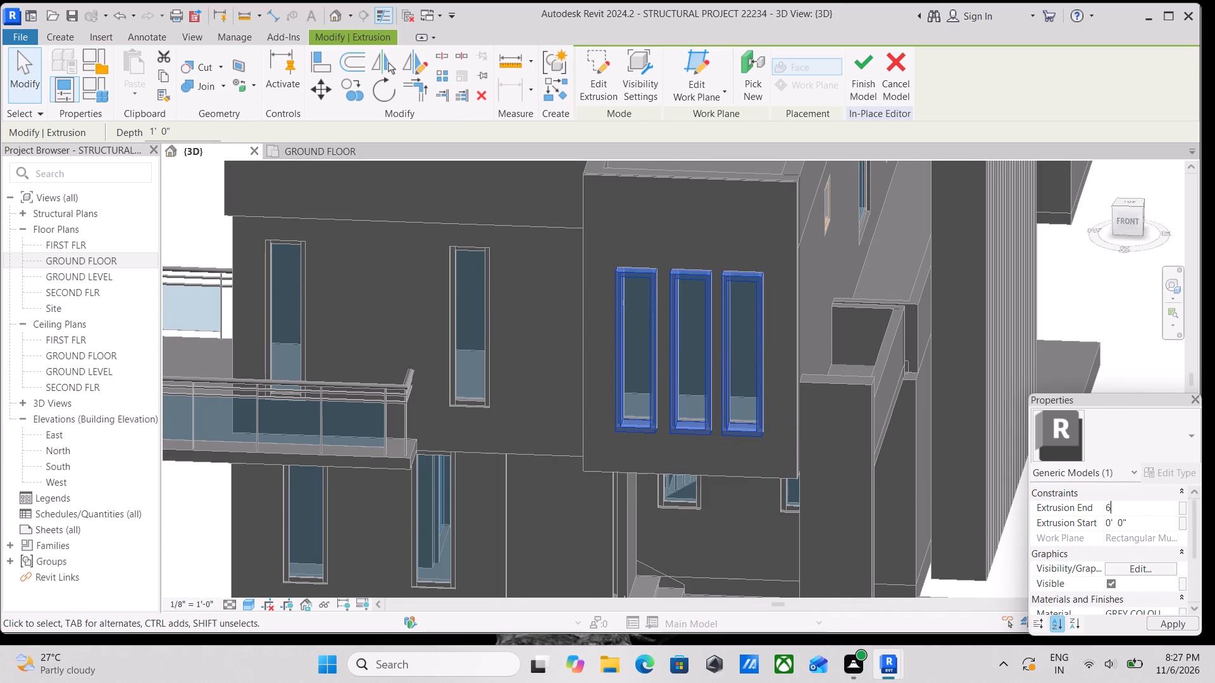
key("Return")
Finish the in-place model of the window surrounds and dismiss the save reminder without saving.
scroll(723, 295, "up", 7)
scroll(572, 256, "down", 3)
scroll(620, 324, "down", 1)
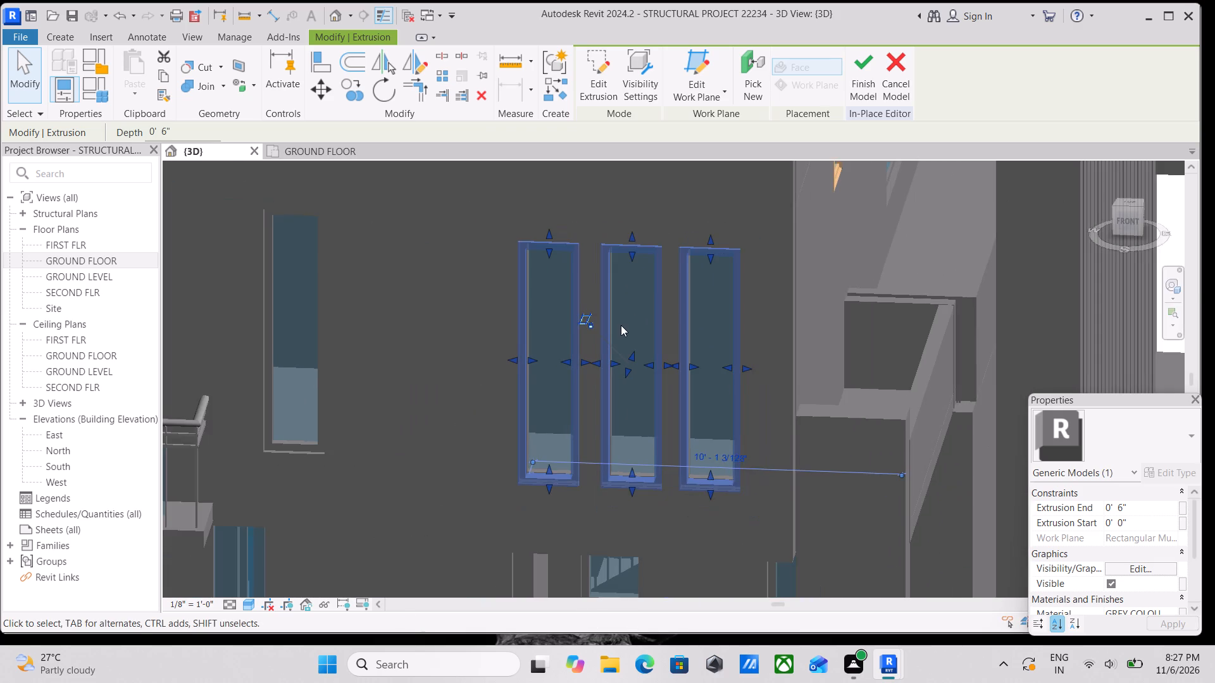
middle_click_drag(623, 326, 850, 331, "shift")
middle_click_drag(652, 288, 593, 284, "shift")
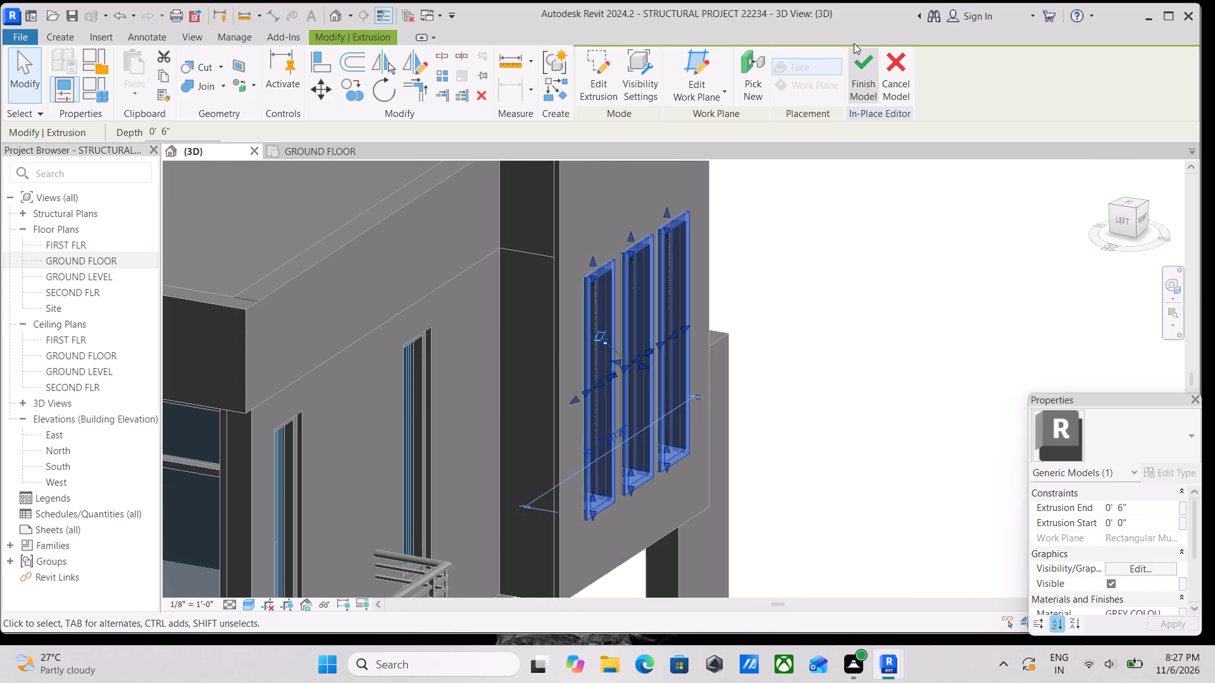
left_click(859, 67)
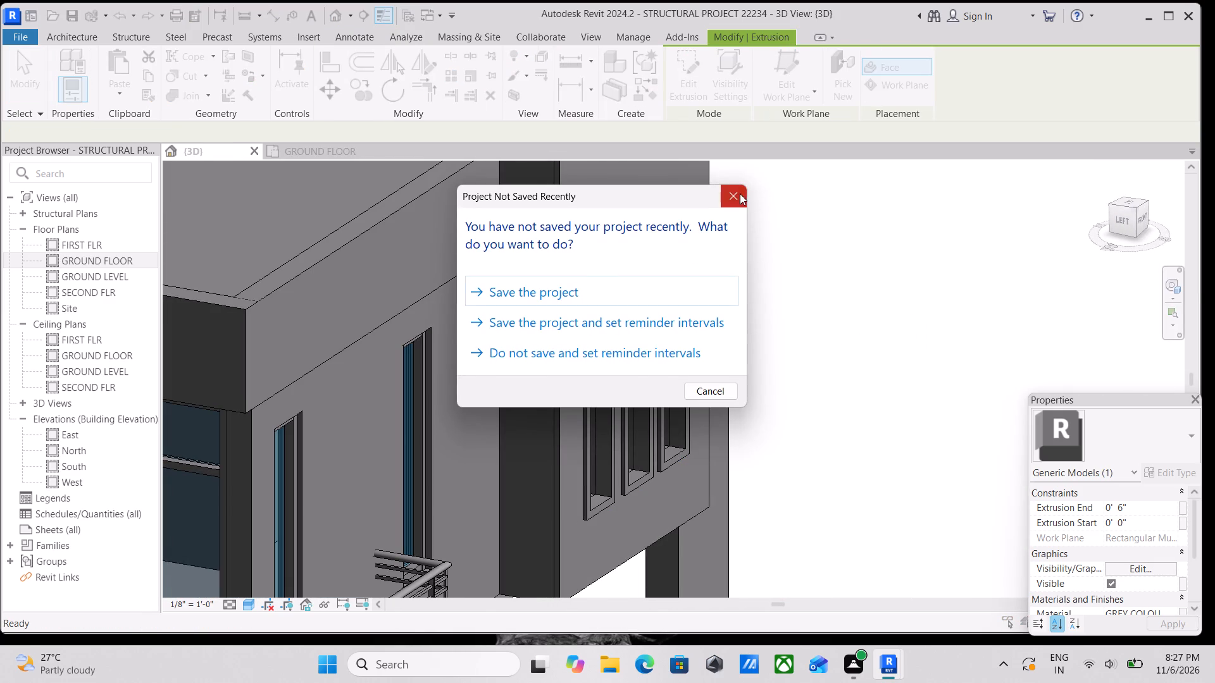
left_click(740, 194)
Inspect the finished window surrounds and the surrounding front facade in the 3D view from several angles.
middle_click_drag(699, 297, 580, 299, "shift")
middle_click_drag(640, 327, 585, 286, "shift")
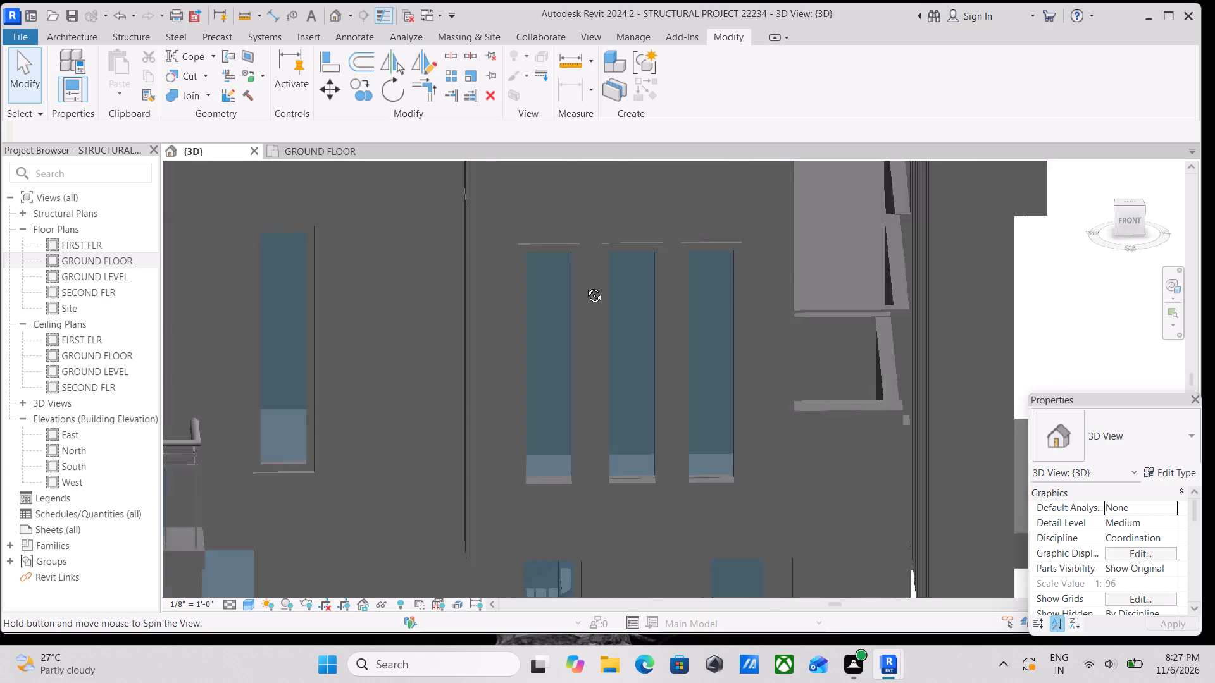
middle_click_drag(585, 286, 616, 298, "shift")
scroll(642, 298, "down", 3)
middle_click_drag(642, 298, 744, 316)
middle_click_drag(744, 317, 720, 369)
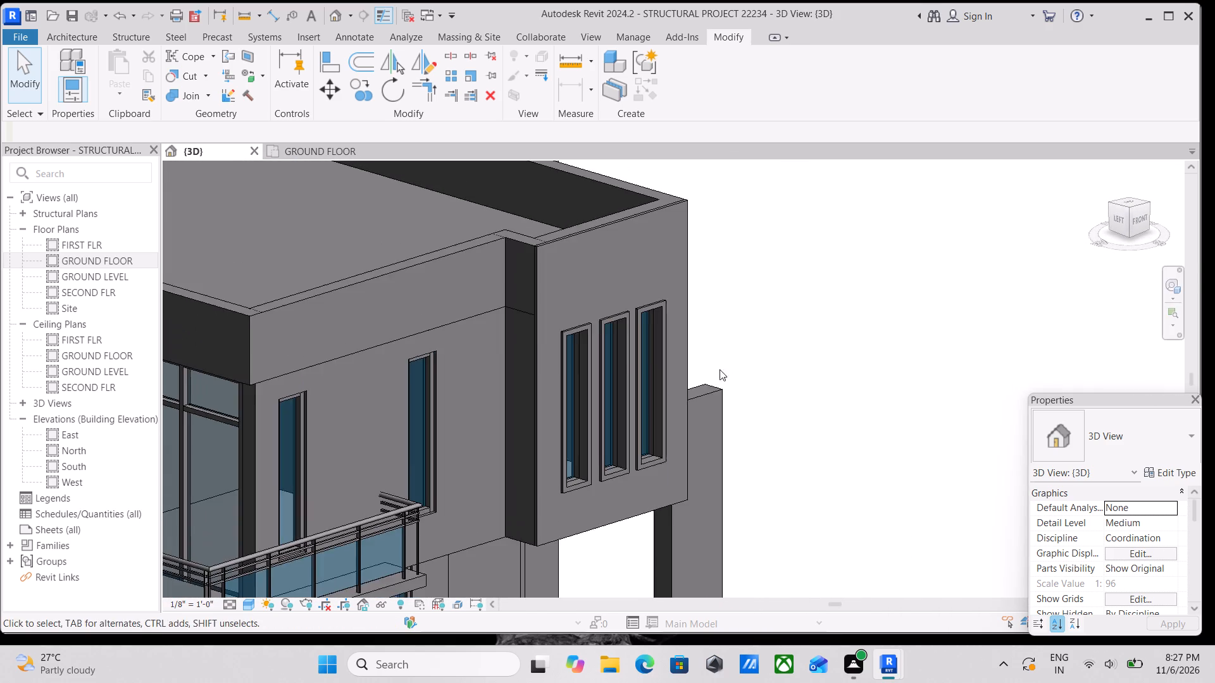
scroll(626, 357, "down", 1)
middle_click(623, 357)
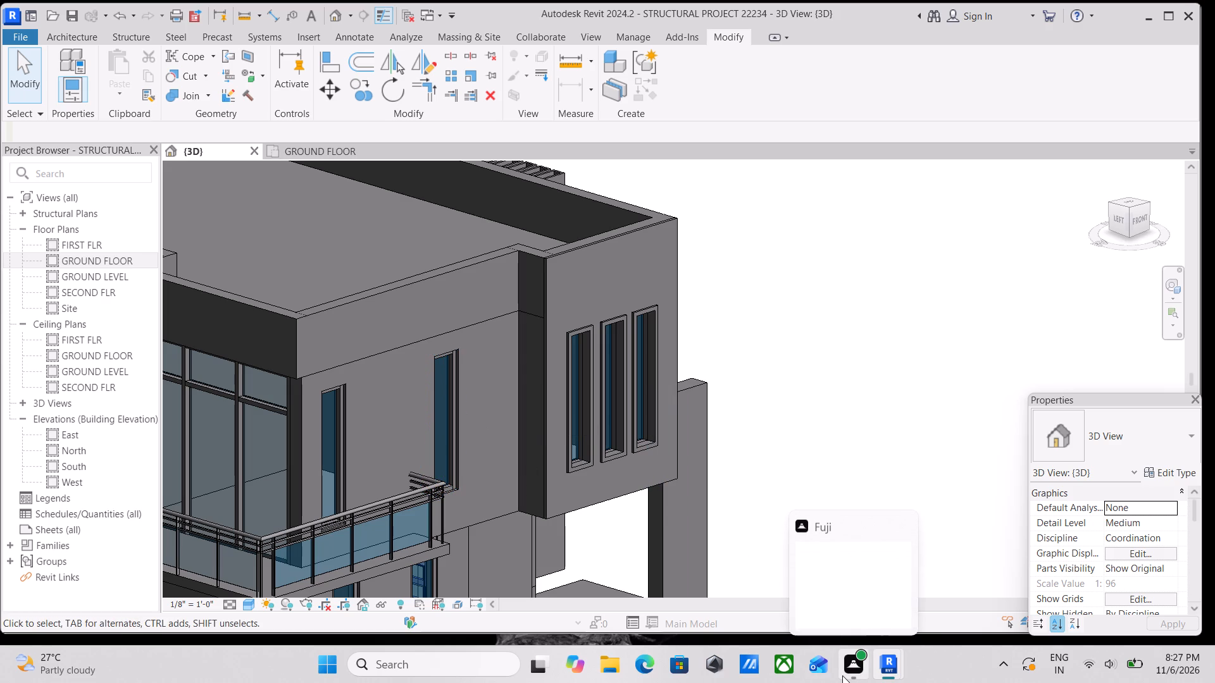
scroll(539, 372, "up", 3)
scroll(685, 385, "down", 1)
middle_click_drag(685, 385, 862, 361)
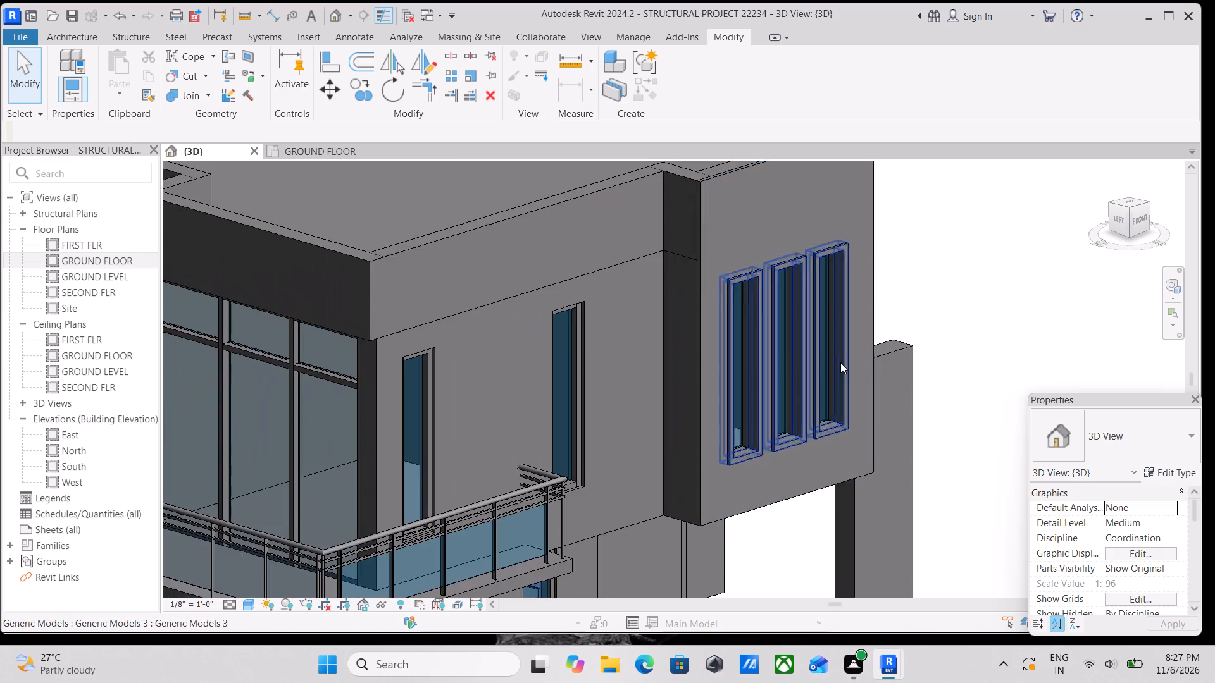
scroll(840, 362, "down", 3)
middle_click_drag(838, 362, 804, 443)
scroll(806, 375, "down", 2)
middle_click_drag(802, 383, 768, 426)
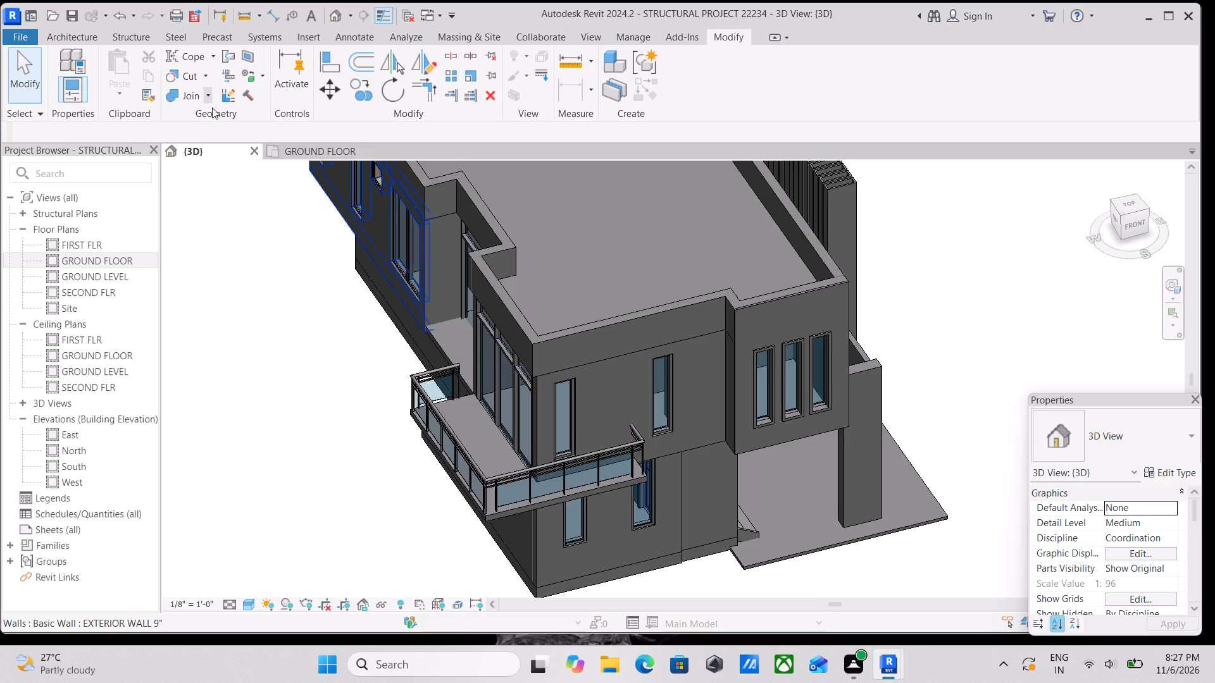
Examine the reference image in the GROUND FLOOR plan for the upper facade's window frames, louvres, grey cladding and parapet edge.
left_click(308, 151)
scroll(552, 237, "down", 1)
scroll(714, 378, "up", 6)
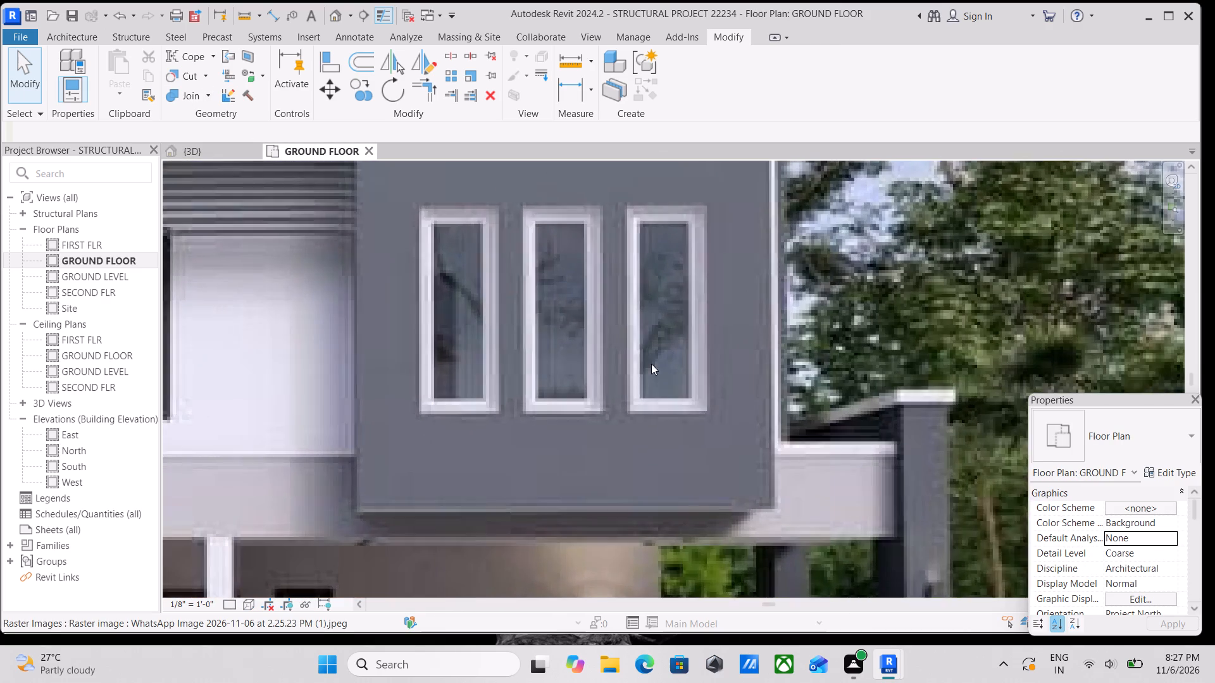
scroll(542, 308, "down", 1)
middle_click_drag(542, 308, 663, 326)
scroll(567, 276, "down", 2)
middle_click_drag(597, 292, 674, 322)
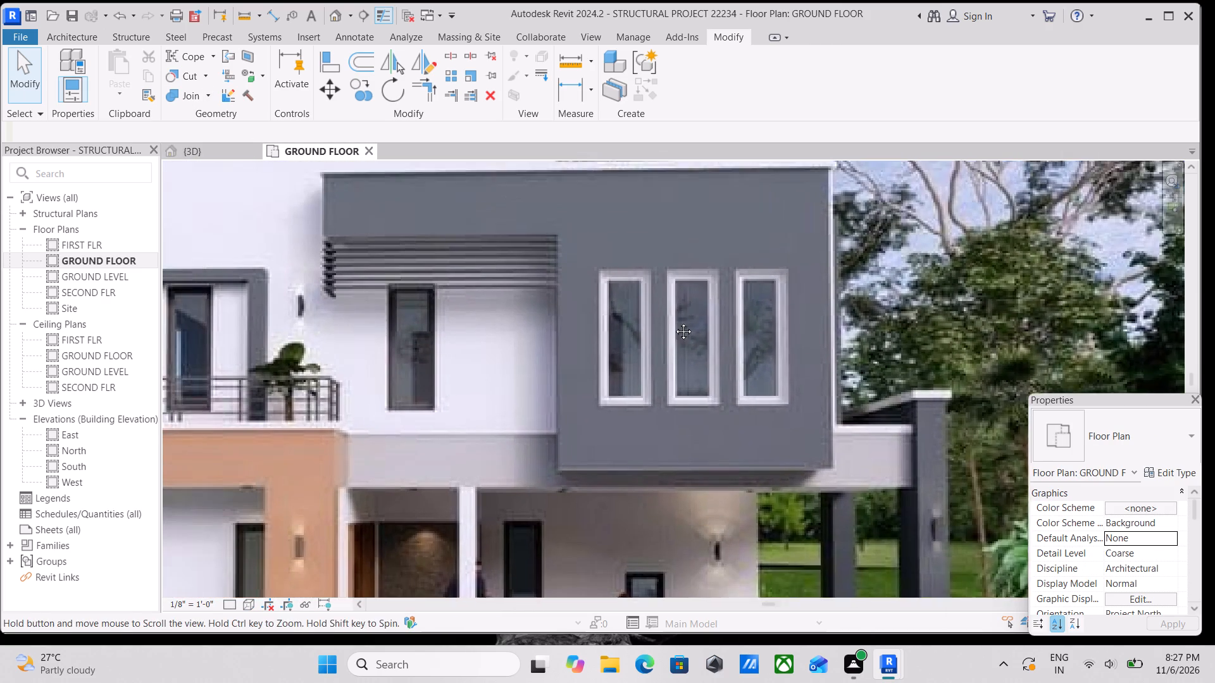
middle_click_drag(674, 322, 690, 323)
scroll(595, 271, "up", 2)
scroll(595, 271, "down", 2)
middle_click_drag(595, 271, 671, 290)
scroll(528, 285, "down", 1)
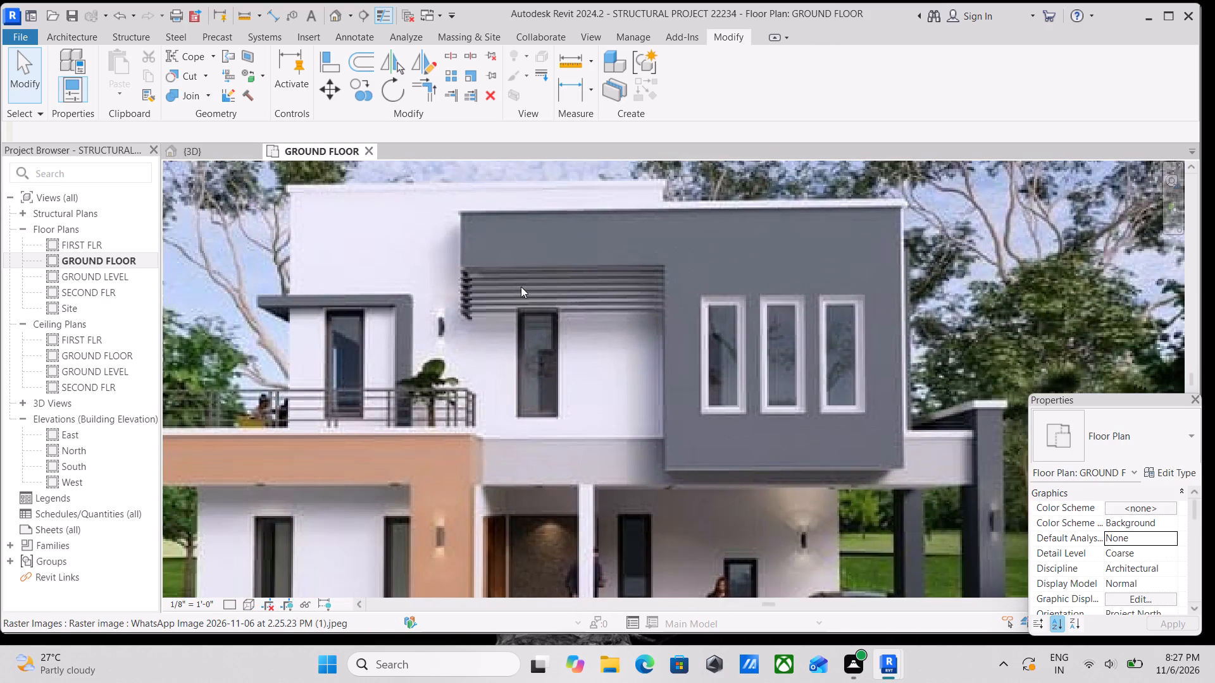
scroll(516, 287, "up", 1)
scroll(516, 287, "down", 1)
scroll(922, 209, "up", 2)
scroll(847, 191, "up", 5)
scroll(725, 206, "down", 2)
middle_click_drag(725, 206, 960, 247)
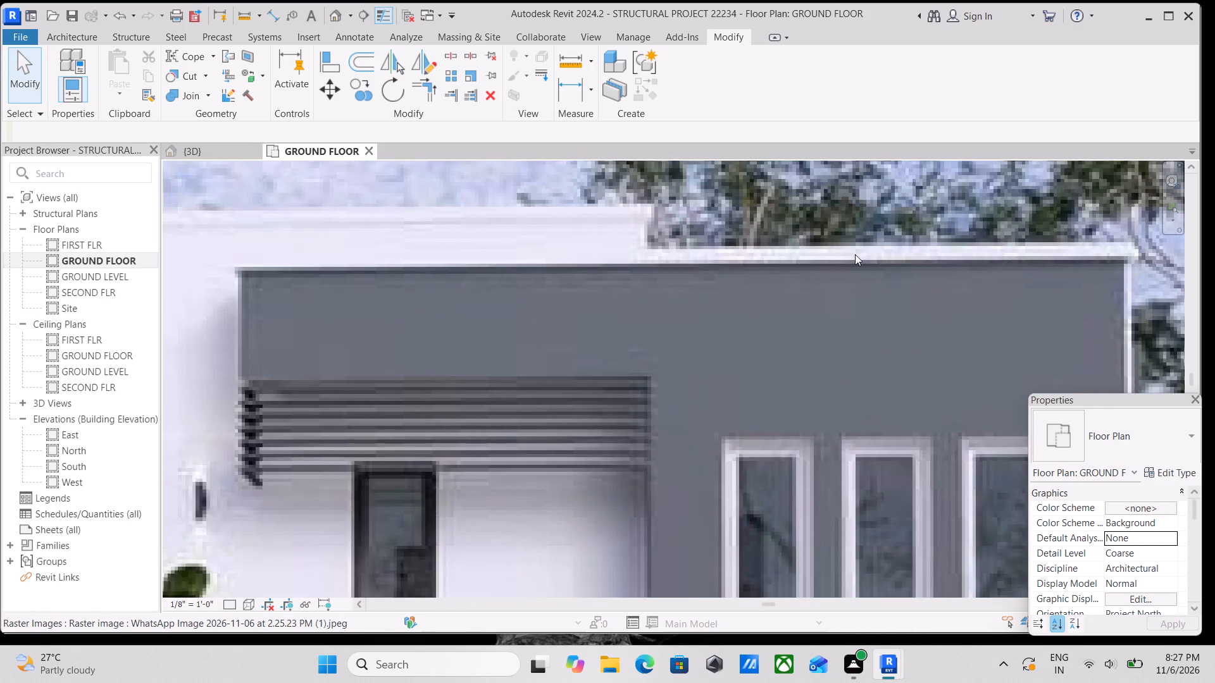
scroll(855, 254, "down", 3)
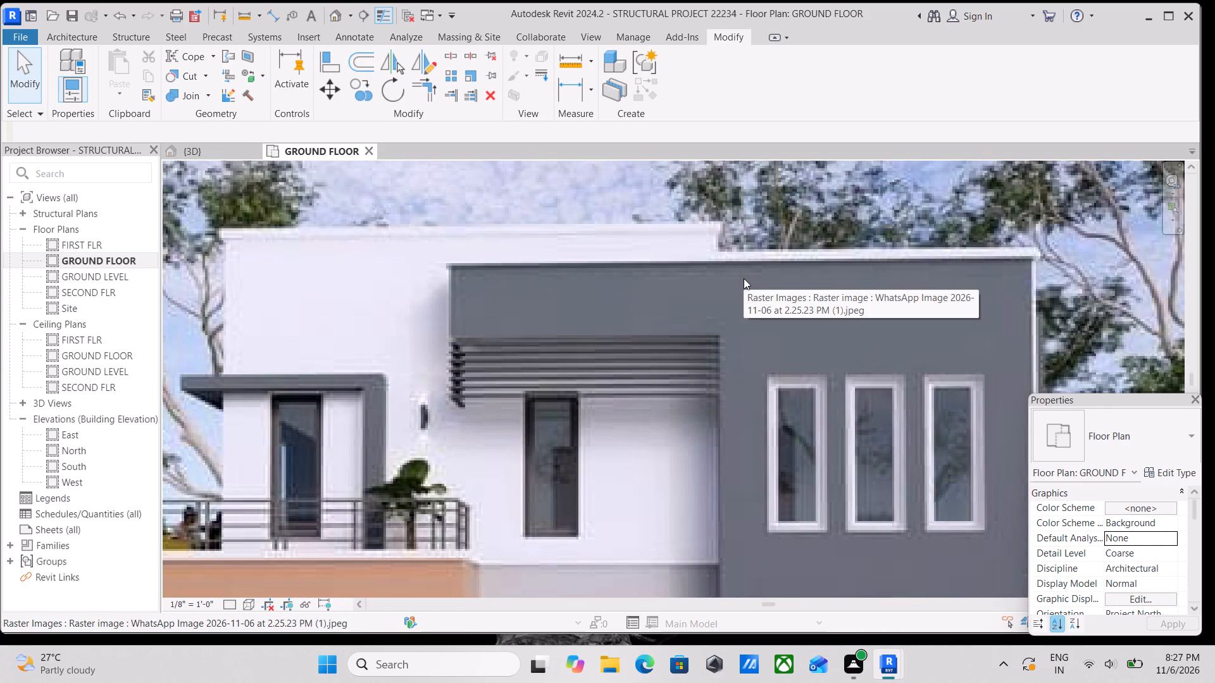
scroll(744, 278, "down", 3)
scroll(620, 320, "up", 3)
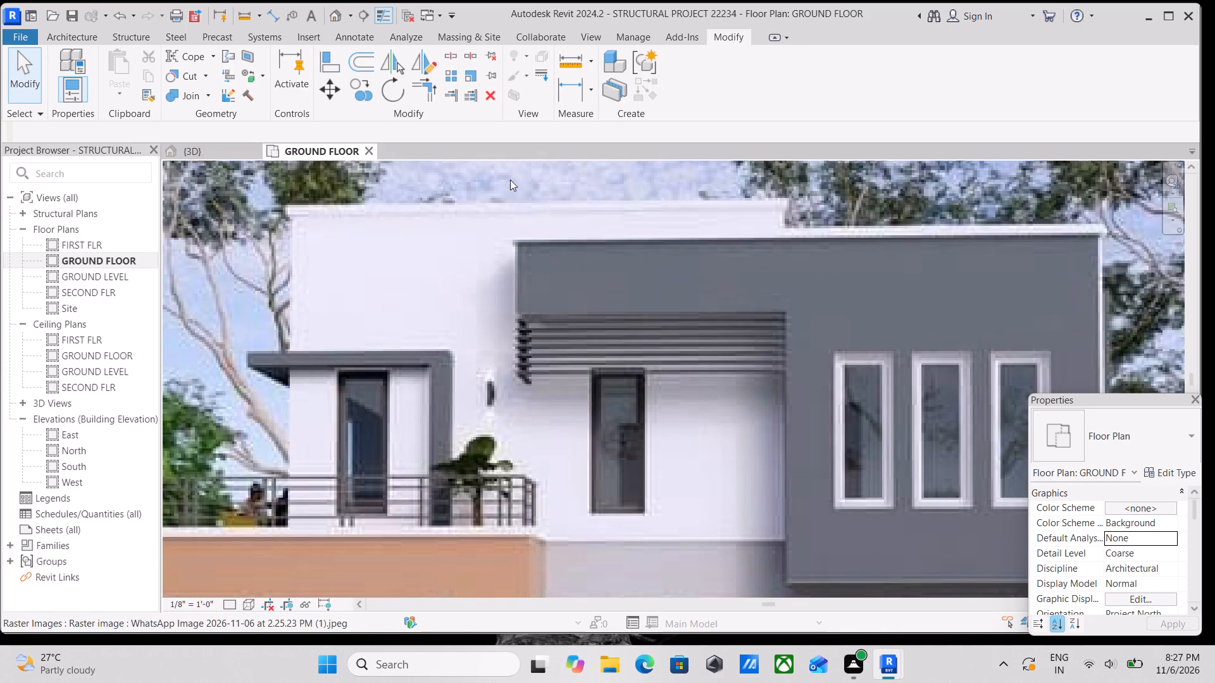
Compare the 3D model's upper front facade with the reference image in the GROUND FLOOR plan.
left_click(212, 147)
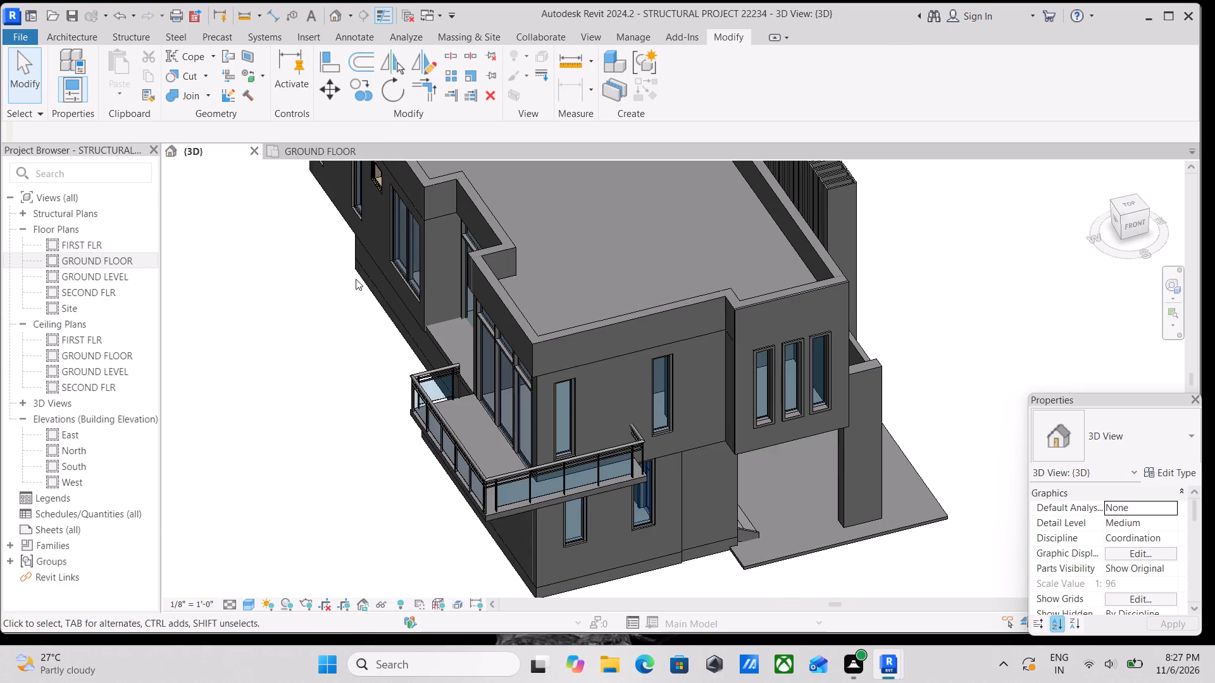
scroll(521, 319, "down", 2)
scroll(549, 371, "down", 2)
middle_click_drag(550, 374, 798, 268, "shift")
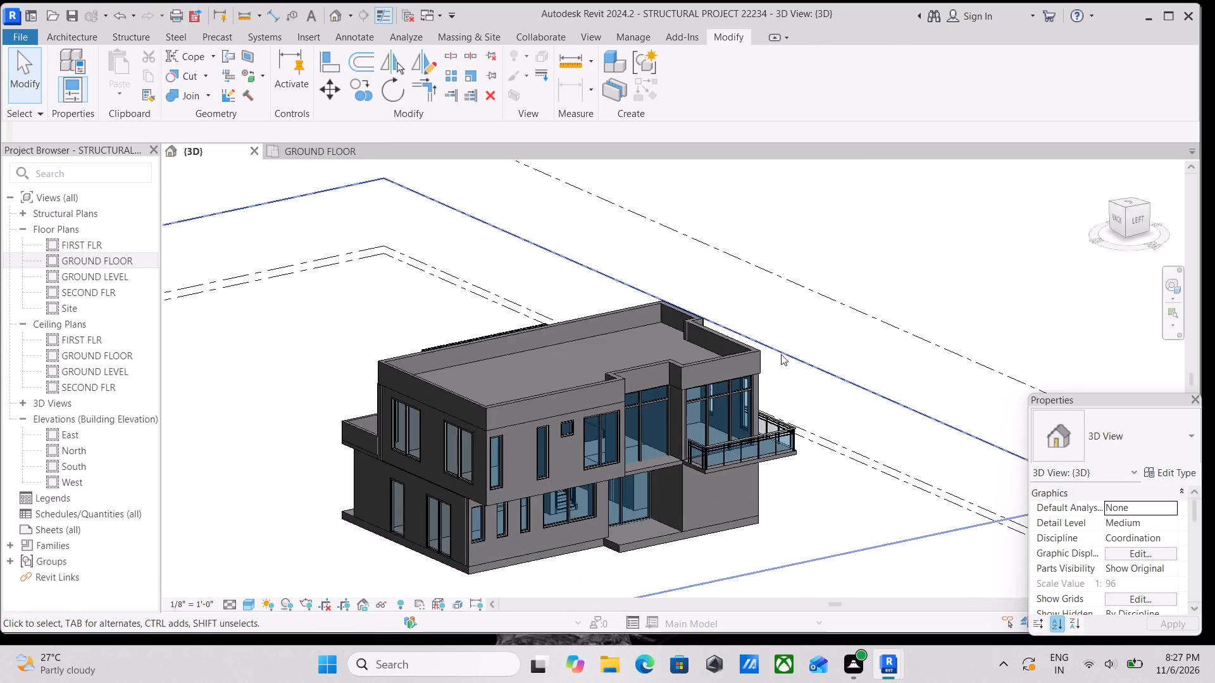
middle_click_drag(771, 391, 390, 362, "shift")
scroll(816, 366, "up", 2)
middle_click_drag(671, 332, 760, 333, "shift")
scroll(659, 328, "up", 6)
middle_click_drag(571, 312, 570, 282, "shift")
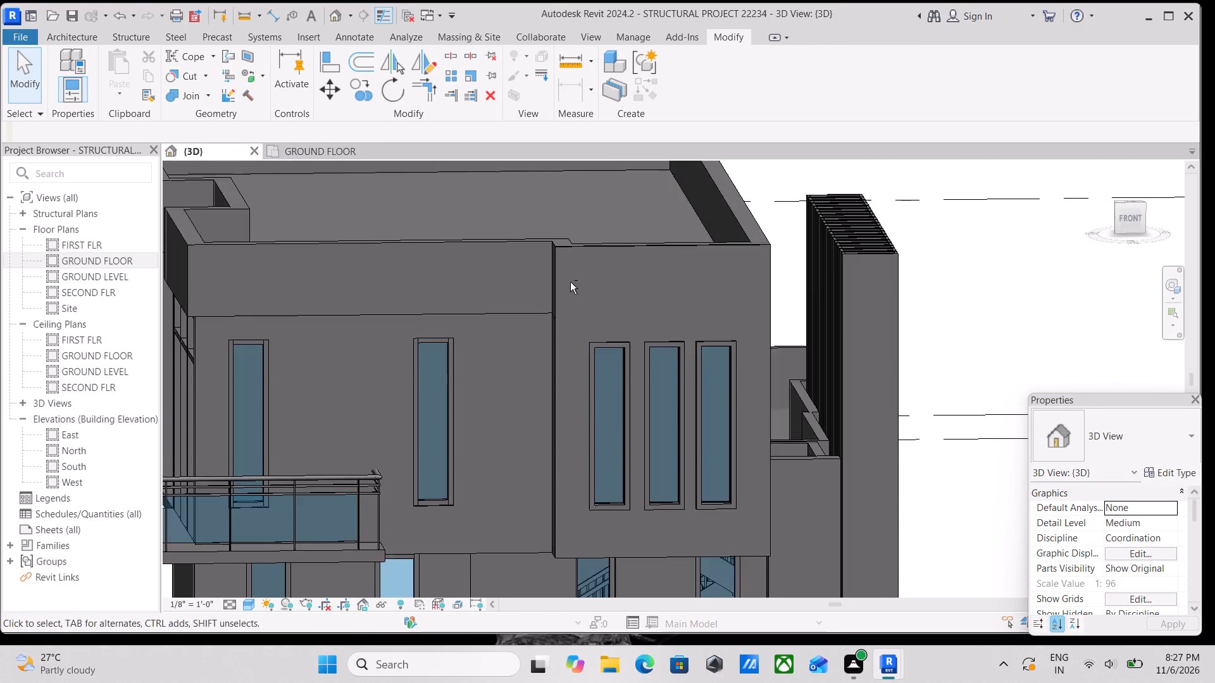
middle_click_drag(547, 326, 614, 289)
middle_click_drag(562, 310, 698, 309)
scroll(698, 309, "up", 1)
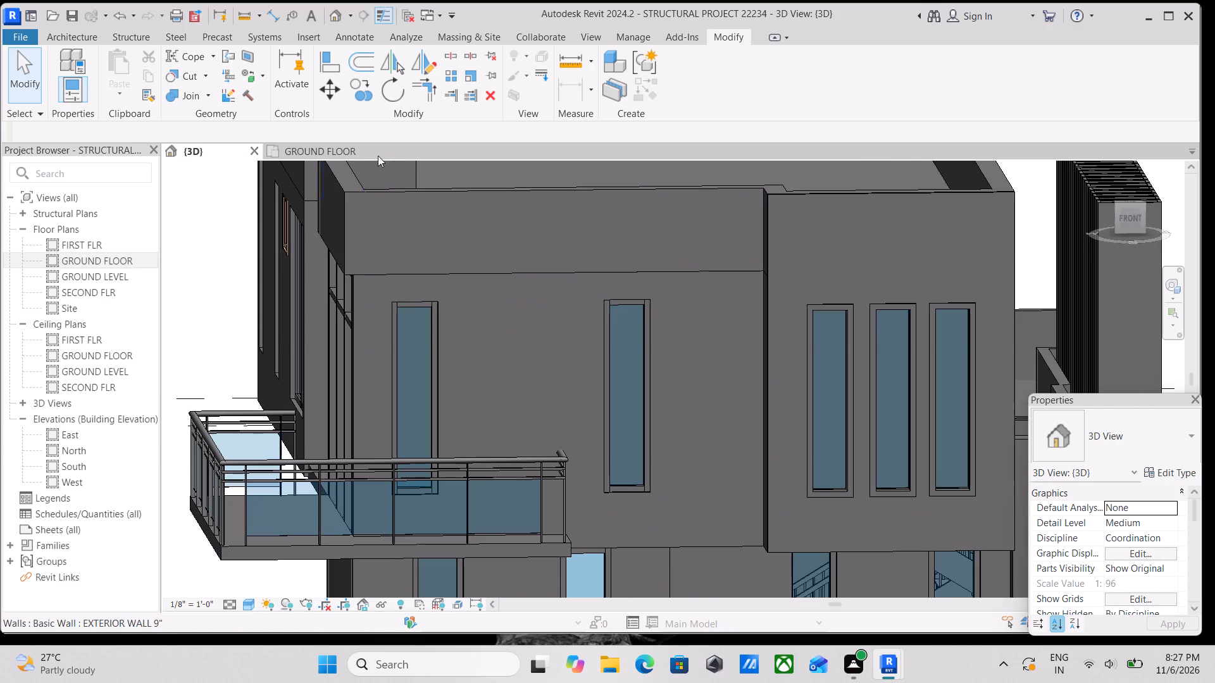
left_click(328, 149)
scroll(523, 353, "down", 2)
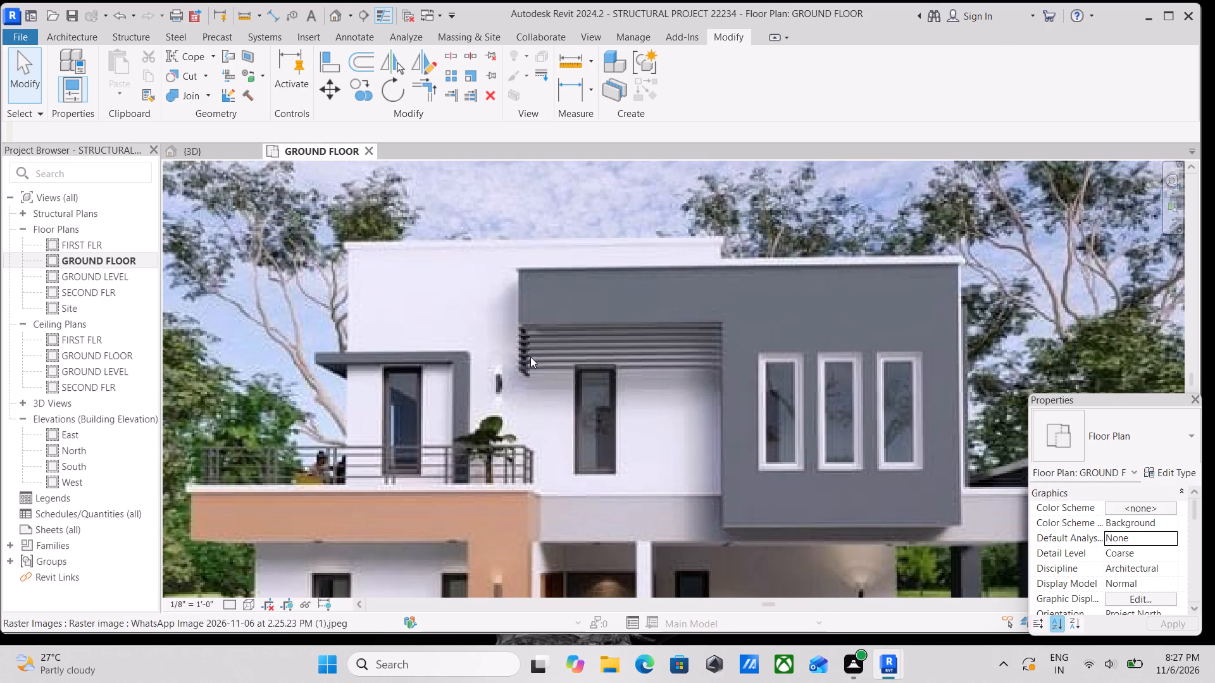
Compare the reference image's grey upper band, louvres and window positions in the GROUND FLOOR plan with the 3D model's front facade.
left_click(223, 149)
scroll(706, 328, "down", 1)
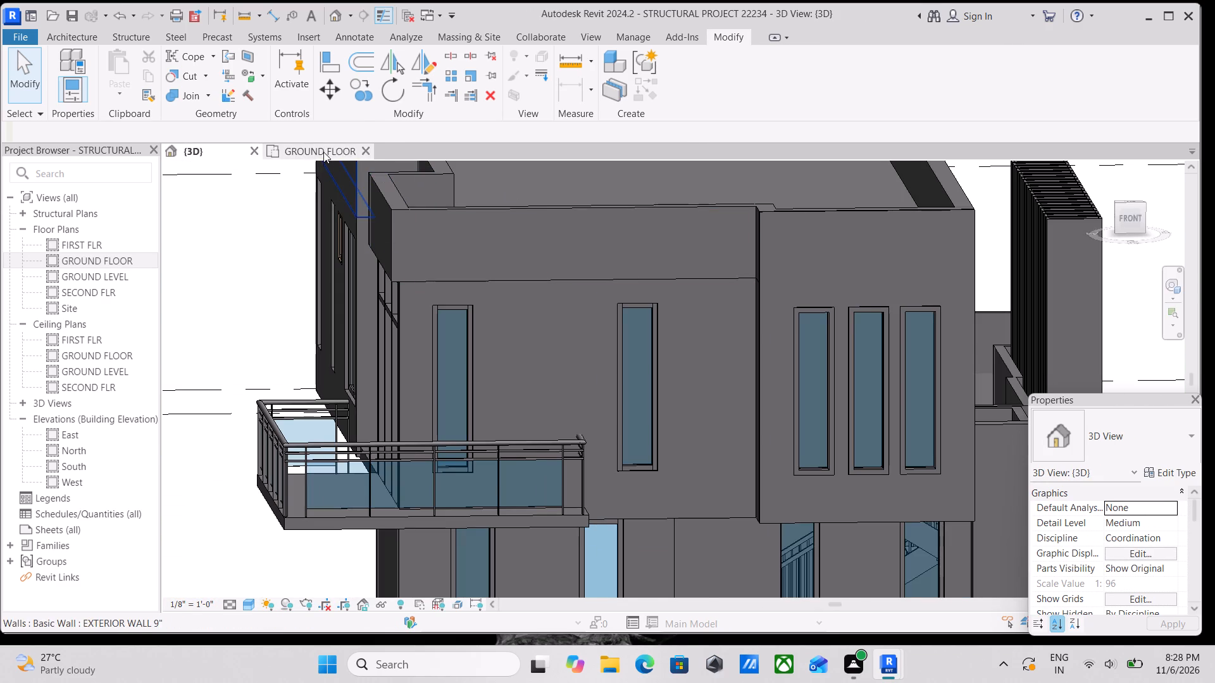
left_click(323, 152)
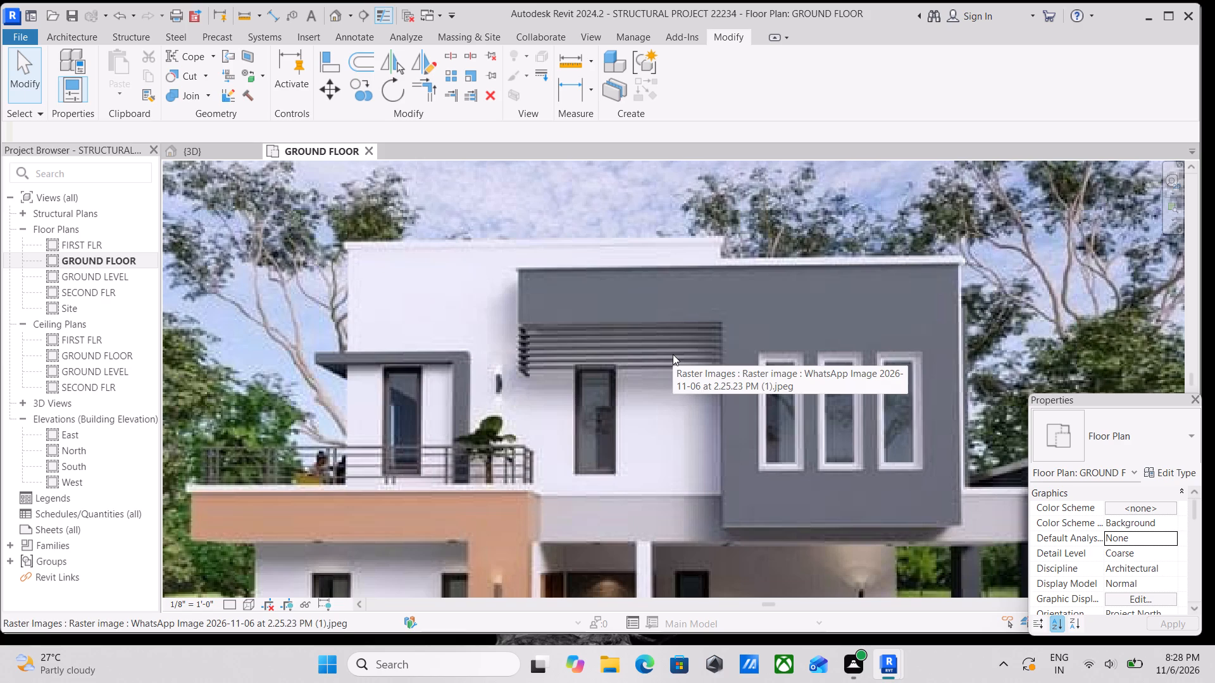
scroll(680, 399, "down", 1)
middle_click_drag(660, 376, 753, 365)
scroll(749, 371, "down", 2)
scroll(680, 378, "up", 1)
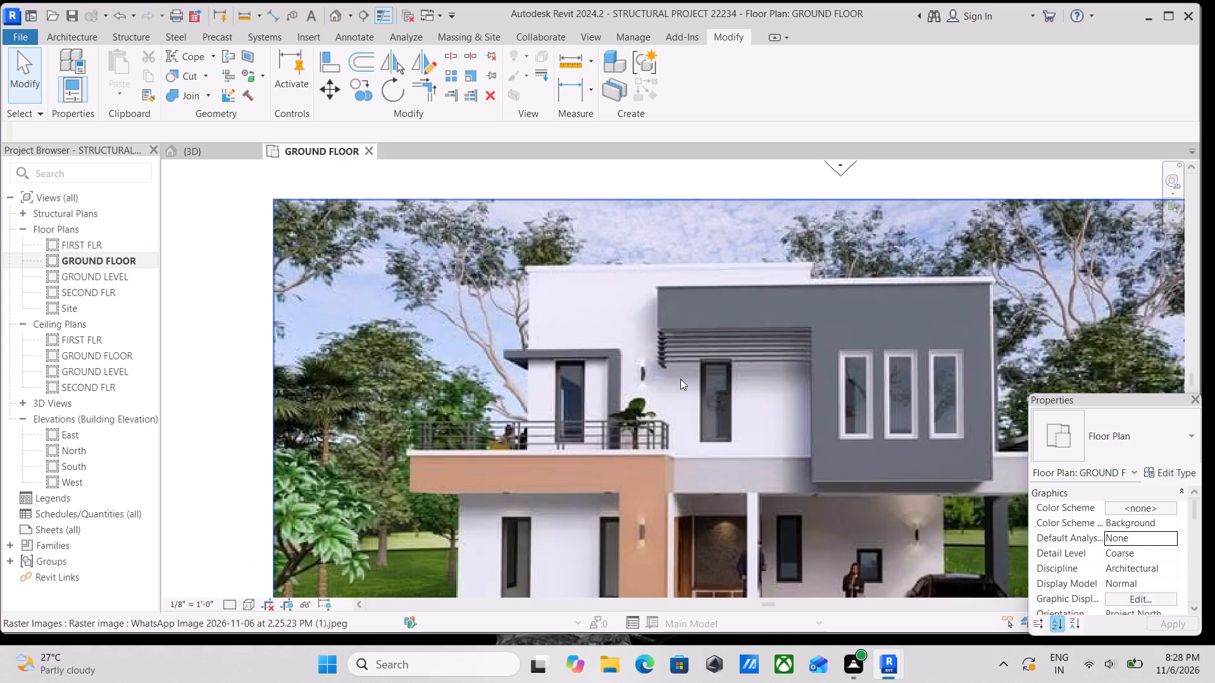
scroll(680, 379, "up", 1)
scroll(737, 390, "up", 2)
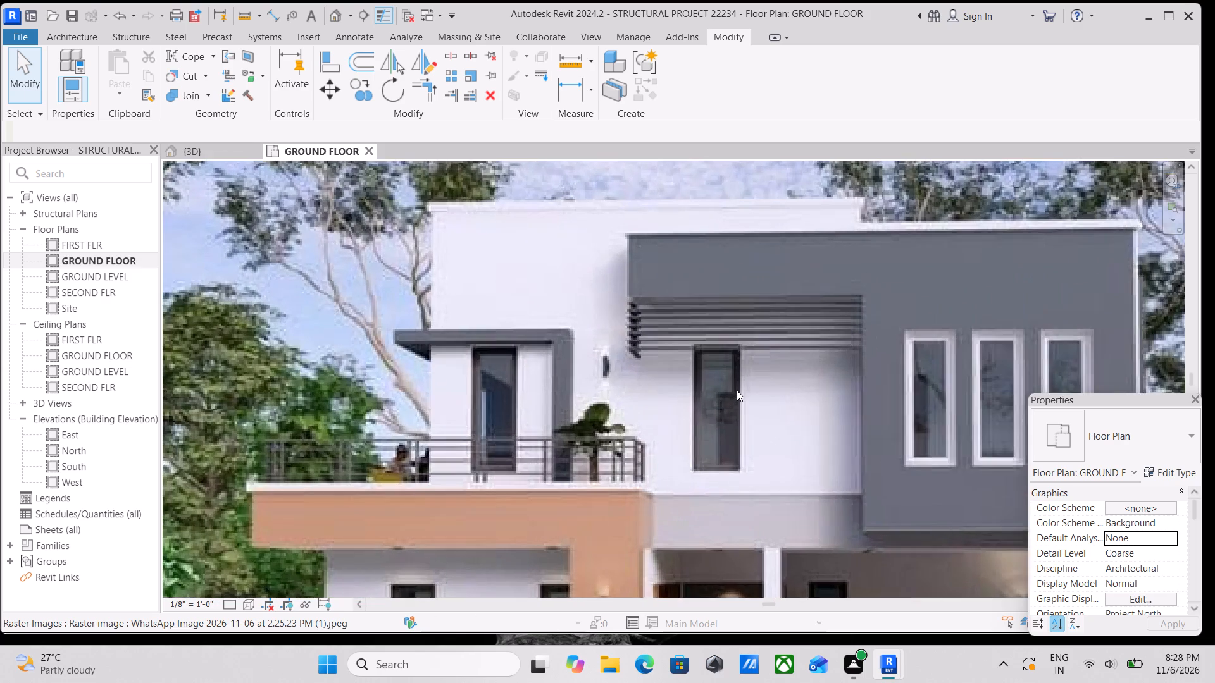
scroll(737, 390, "down", 2)
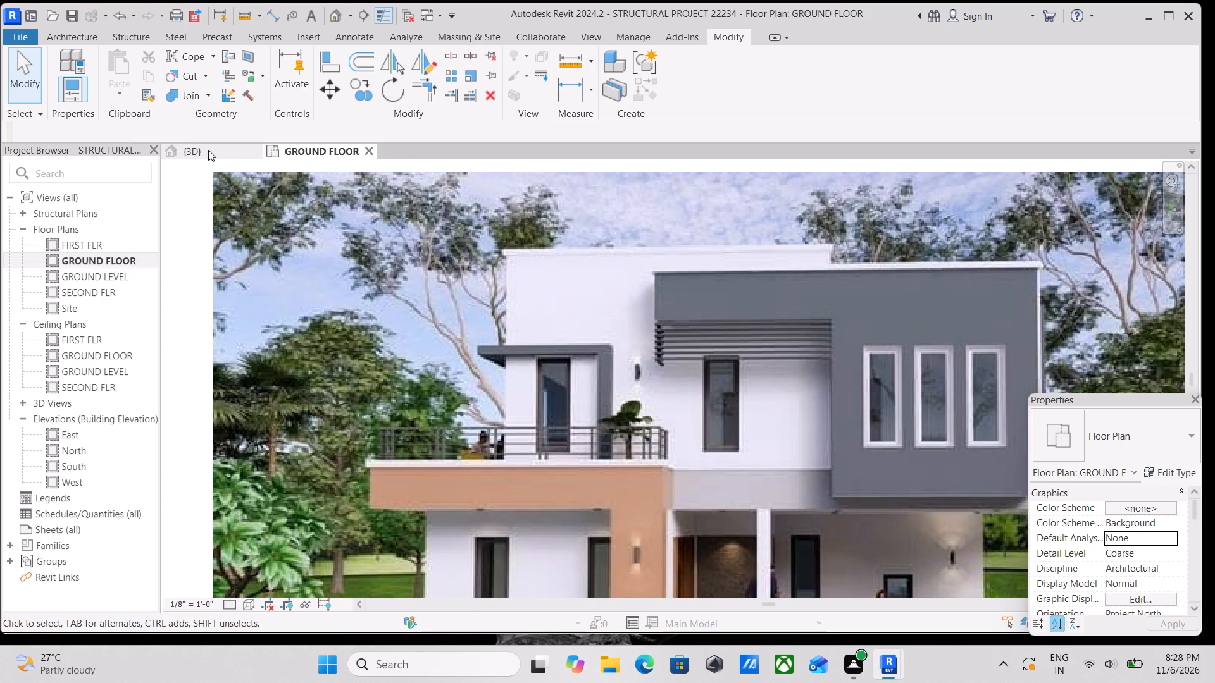
Start a new in-place component in the 3D view with the Generic Models category and the default name.
left_click(208, 150)
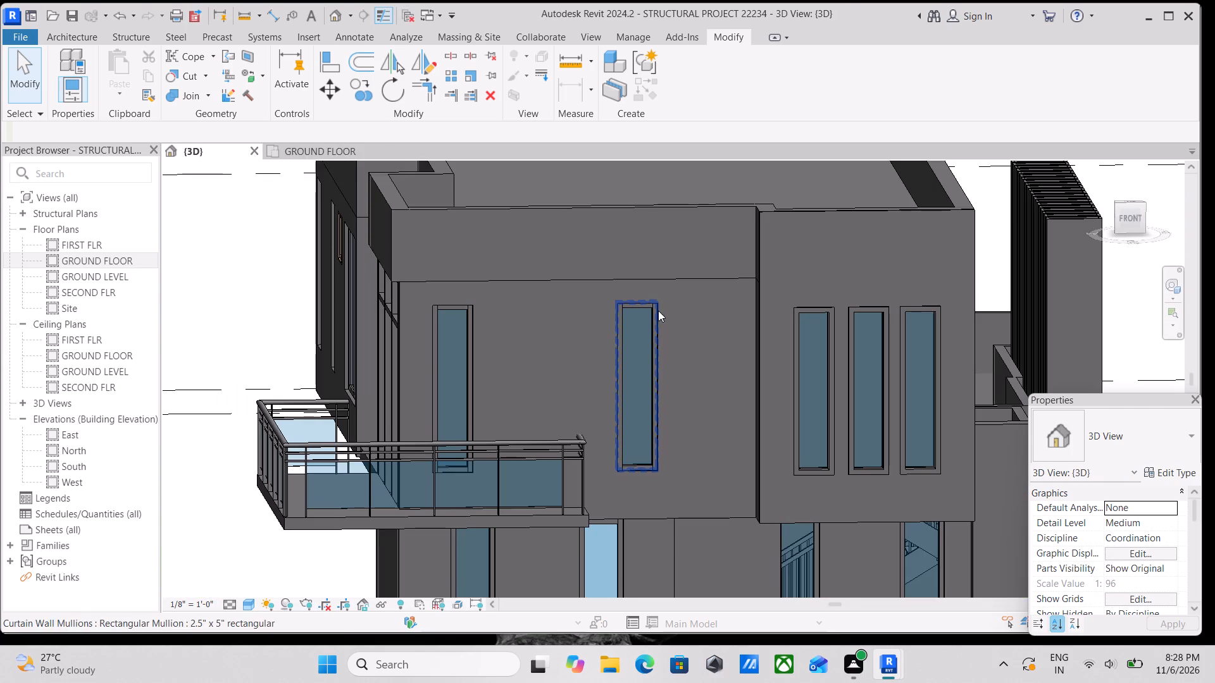
middle_click_drag(659, 316, 674, 356)
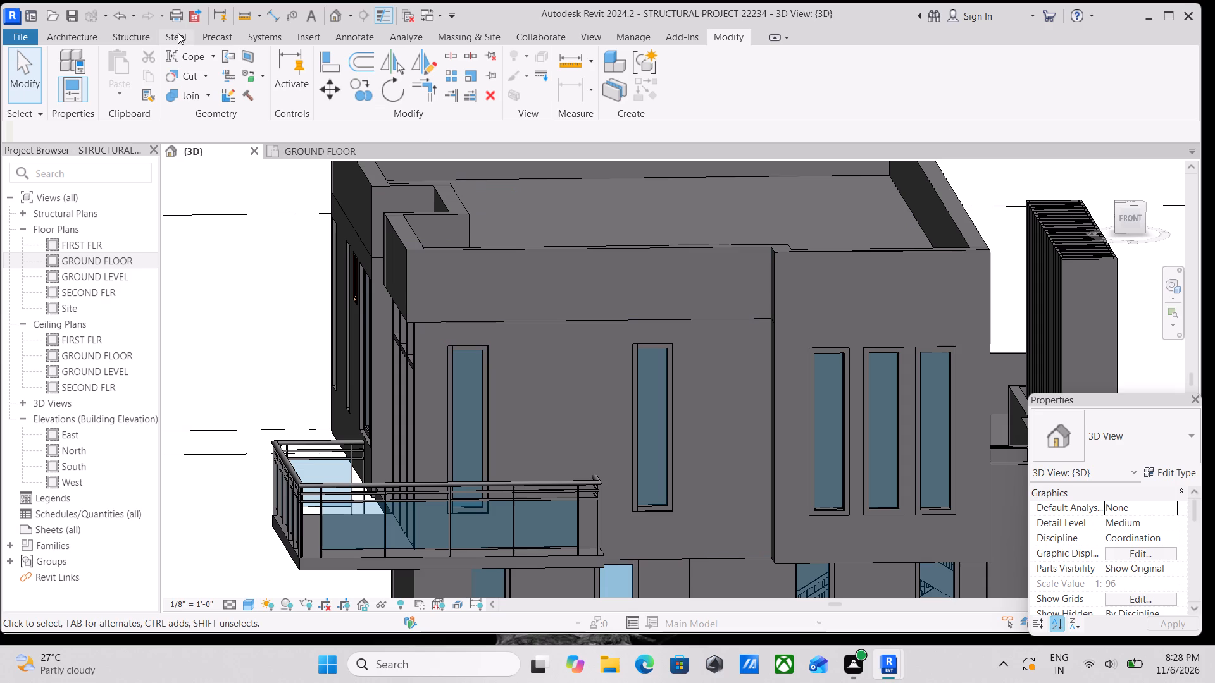
left_click(67, 33)
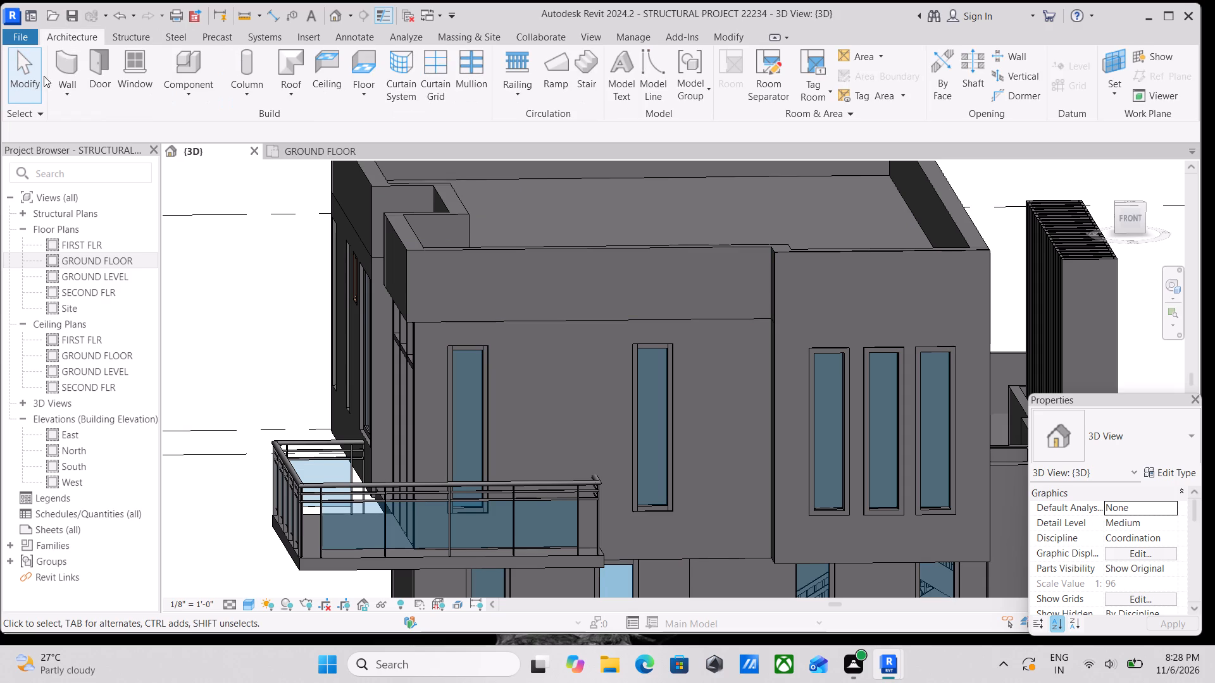
left_click(181, 94)
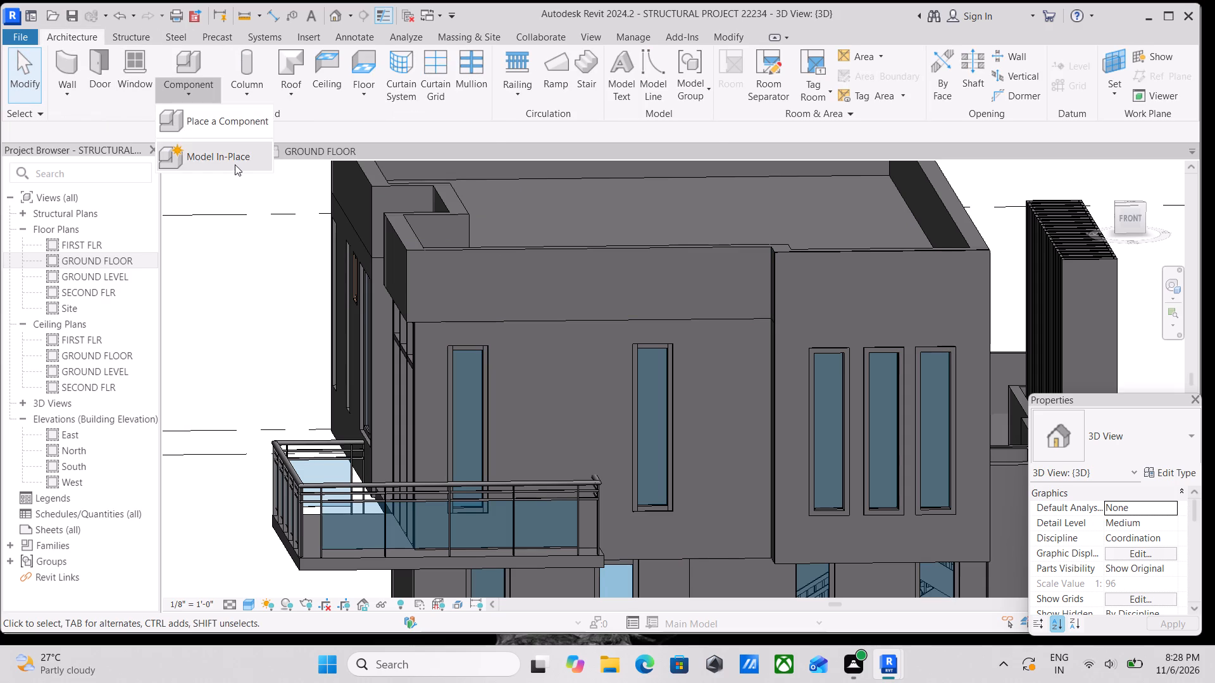
left_click(235, 164)
scroll(544, 339, "down", 2)
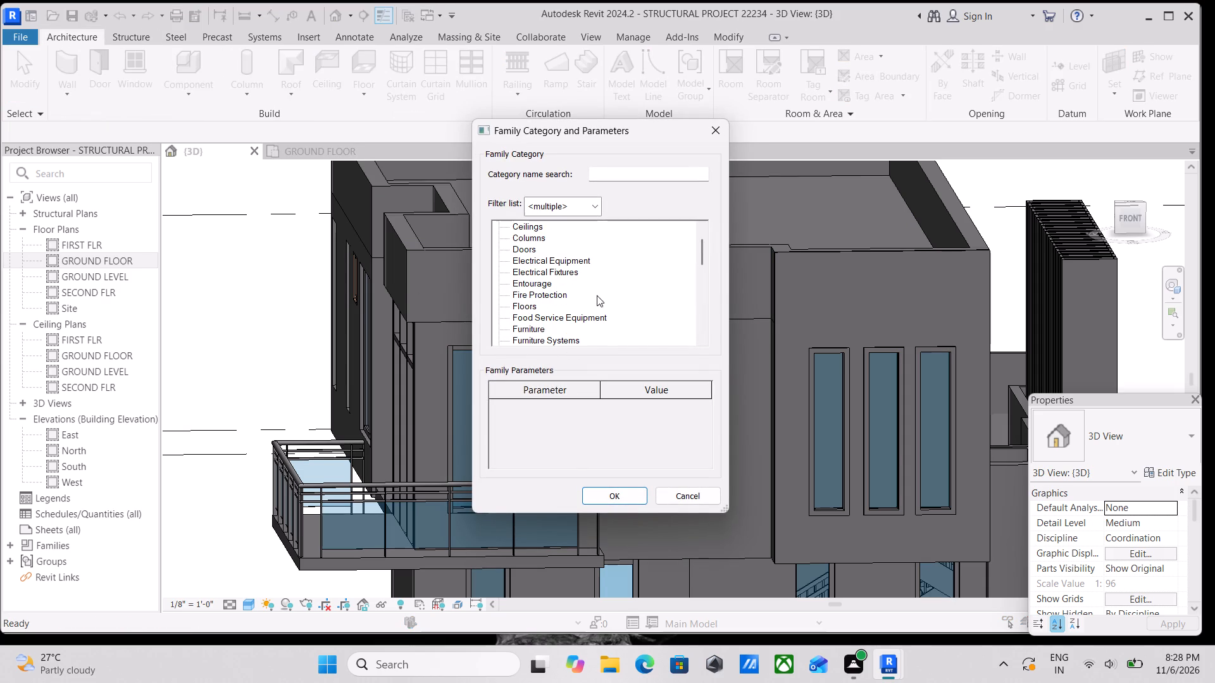
scroll(594, 301, "down", 2)
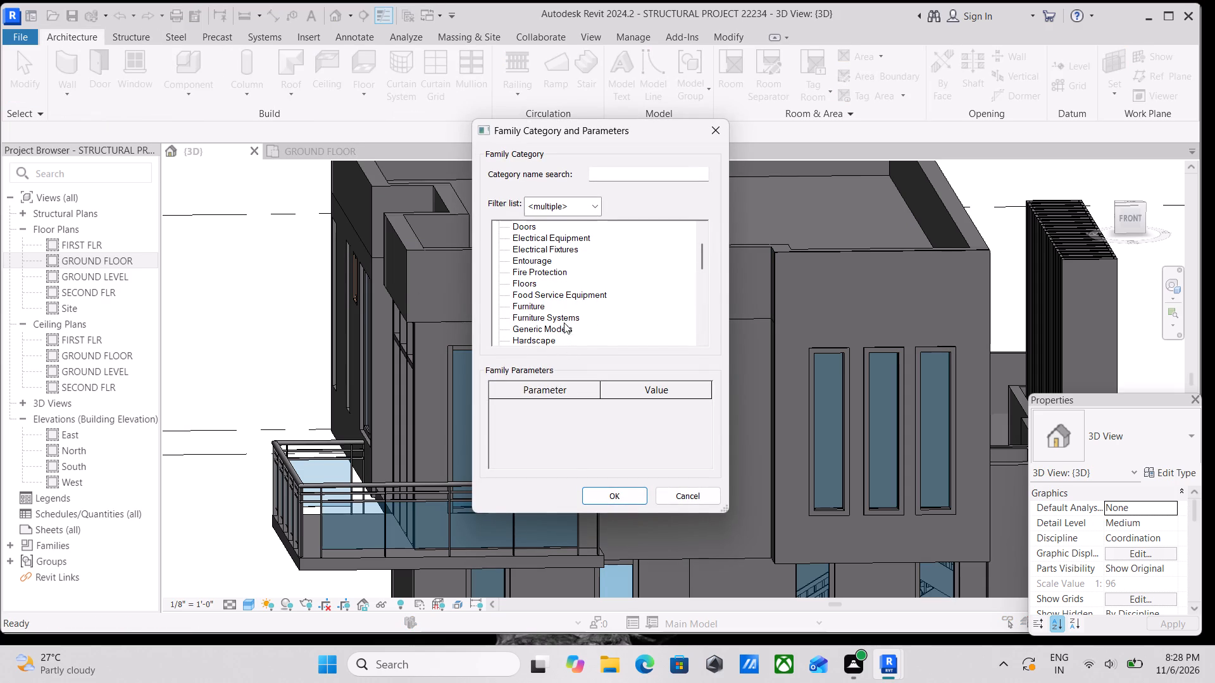
scroll(553, 330, "down", 1)
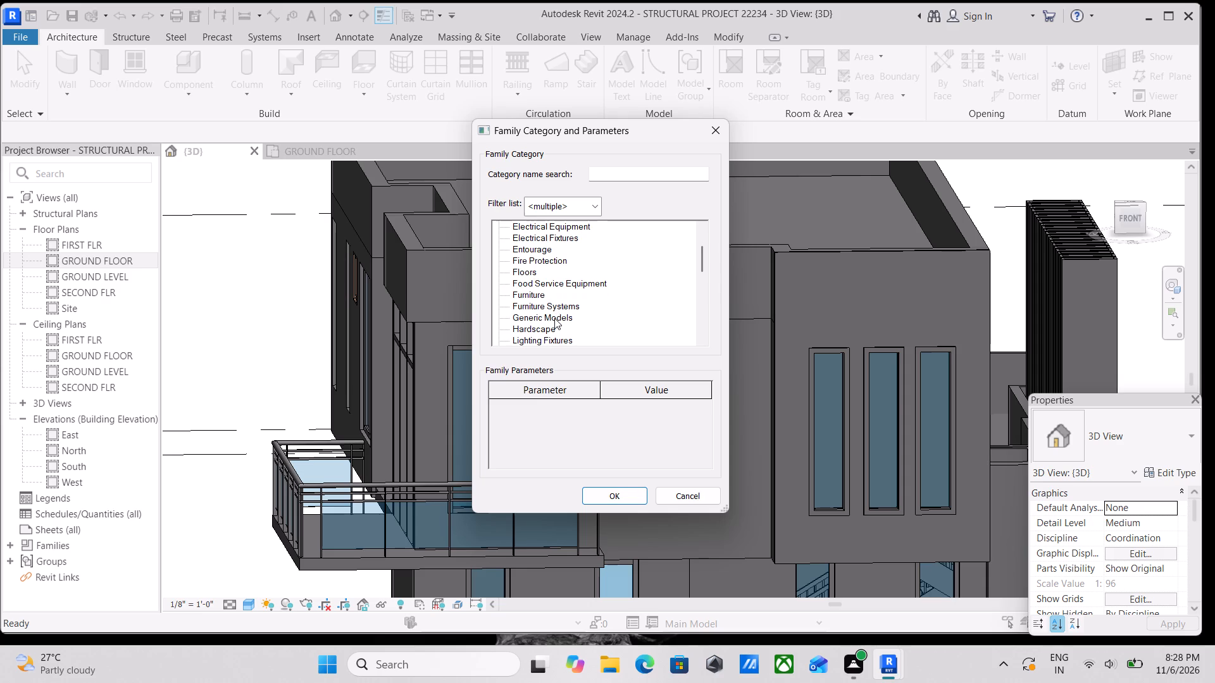
left_click(554, 318)
scroll(472, 288, "down", 1)
scroll(570, 407, "down", 1)
left_click(620, 488)
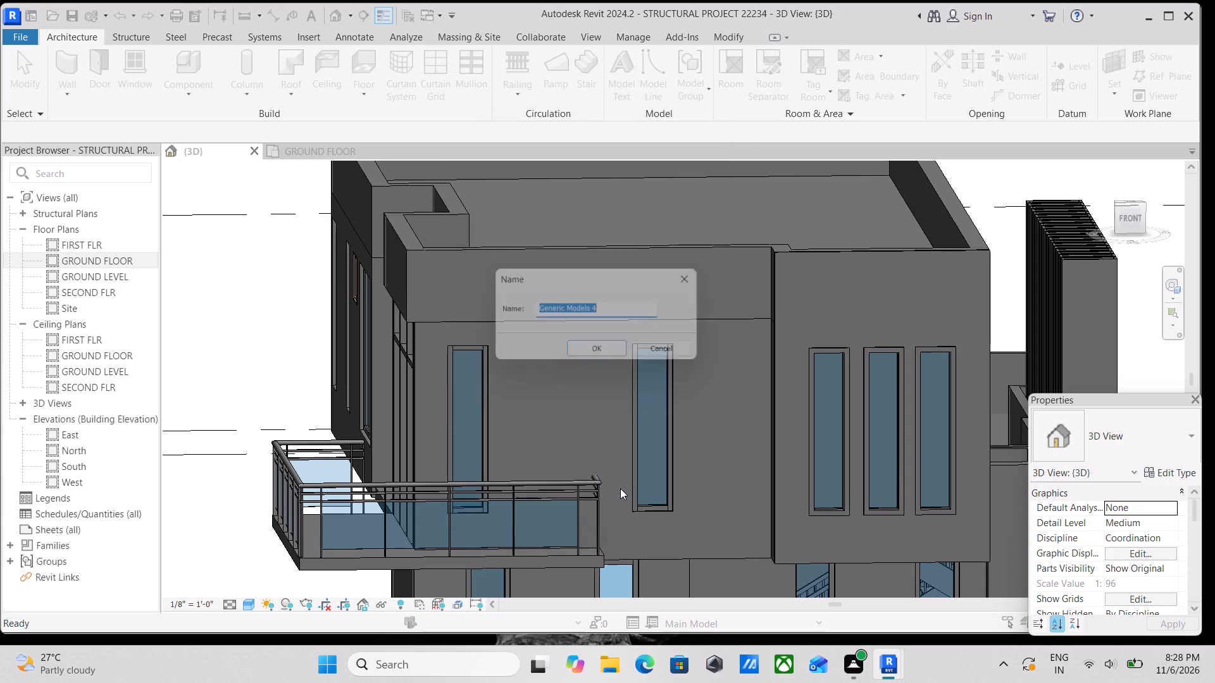
left_click(585, 354)
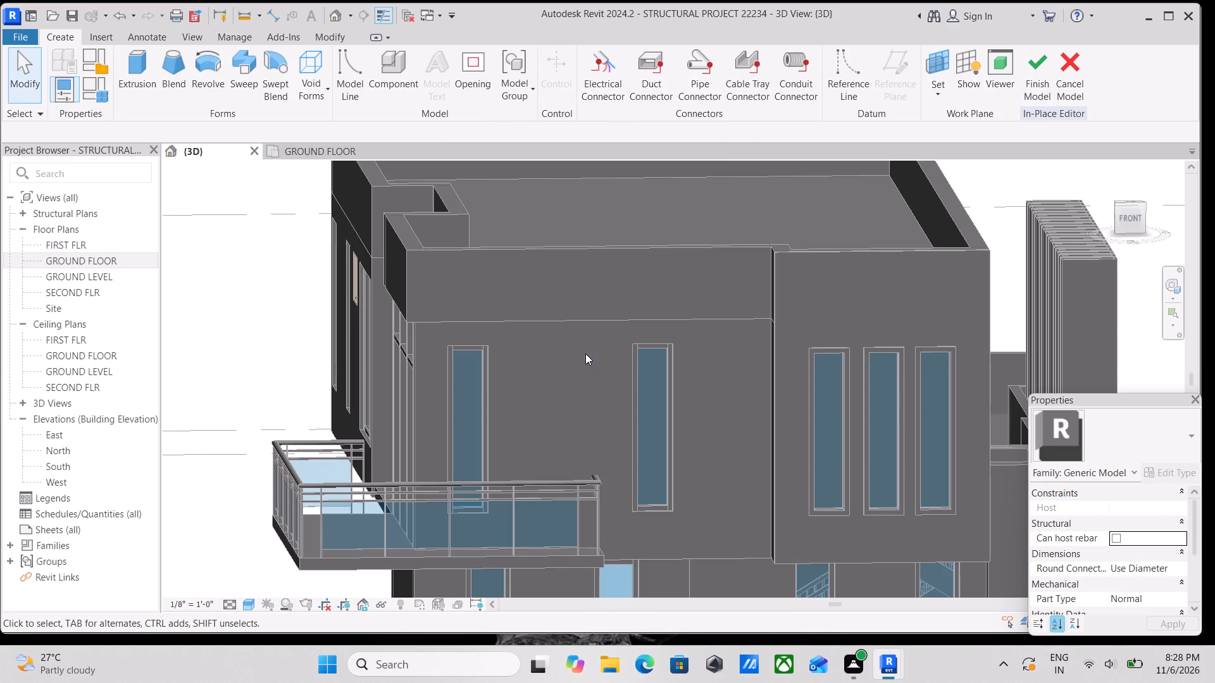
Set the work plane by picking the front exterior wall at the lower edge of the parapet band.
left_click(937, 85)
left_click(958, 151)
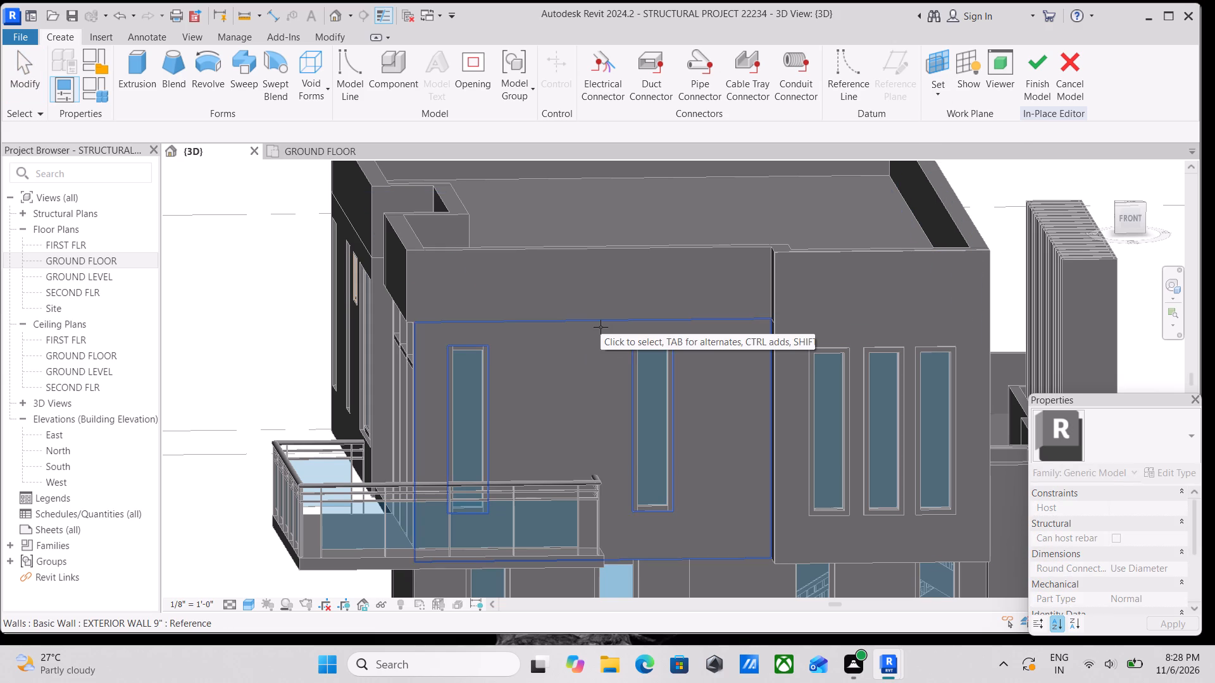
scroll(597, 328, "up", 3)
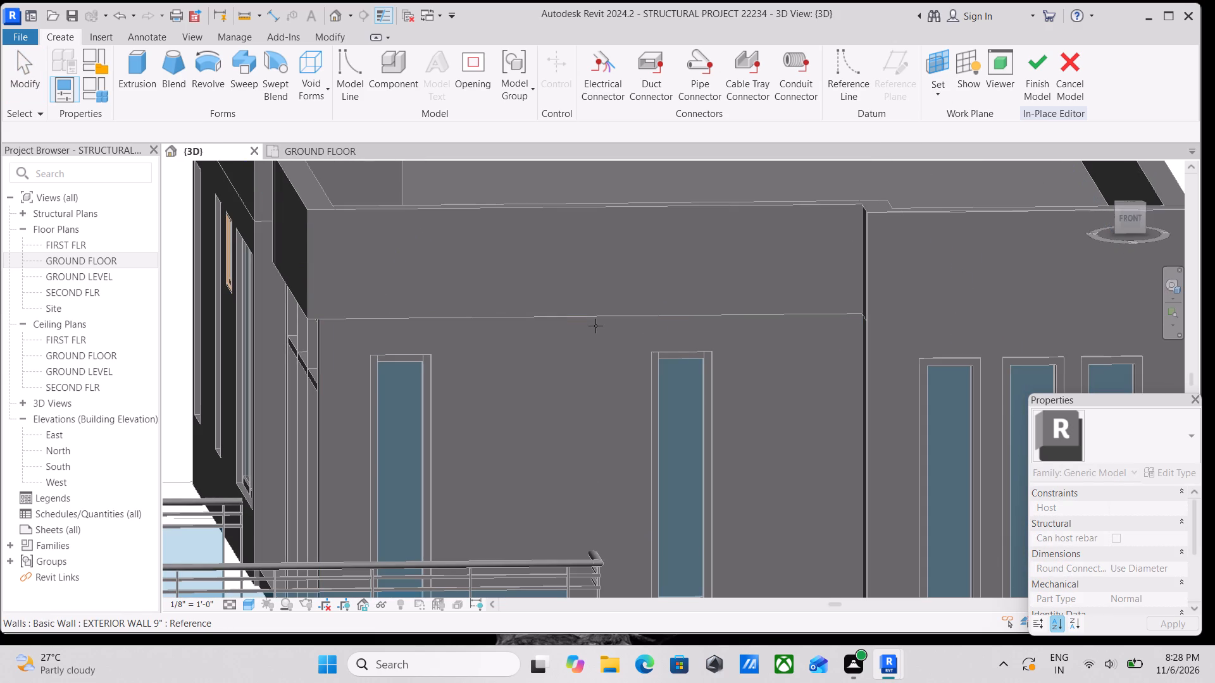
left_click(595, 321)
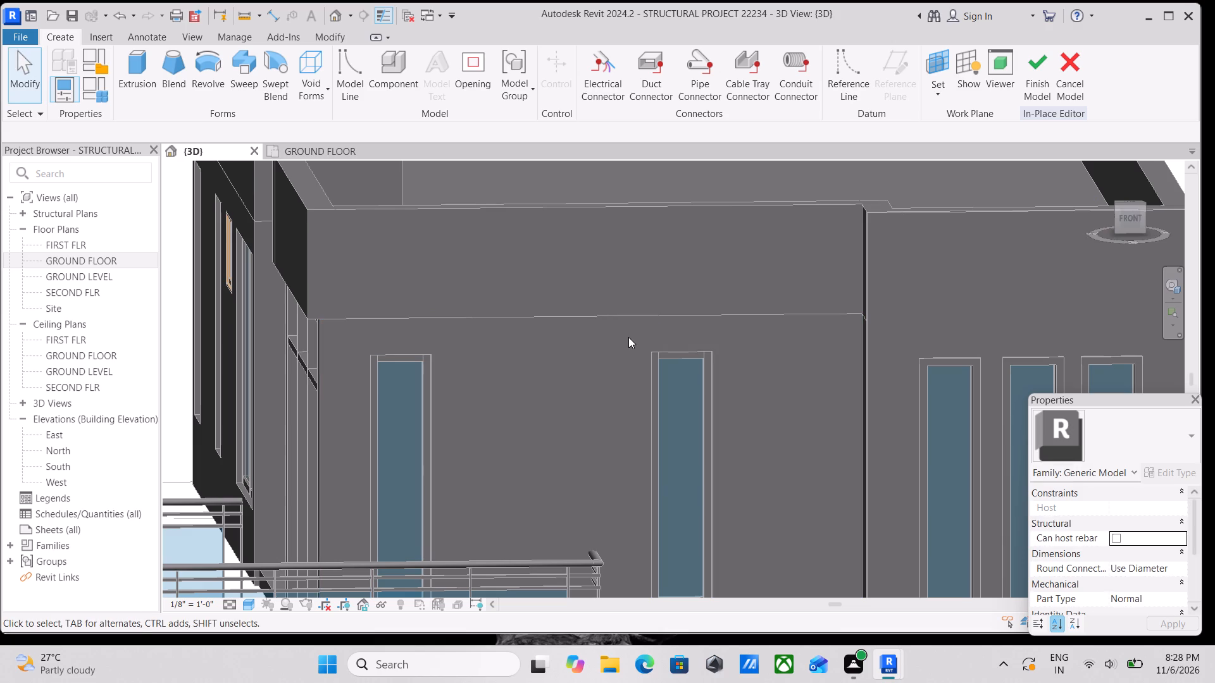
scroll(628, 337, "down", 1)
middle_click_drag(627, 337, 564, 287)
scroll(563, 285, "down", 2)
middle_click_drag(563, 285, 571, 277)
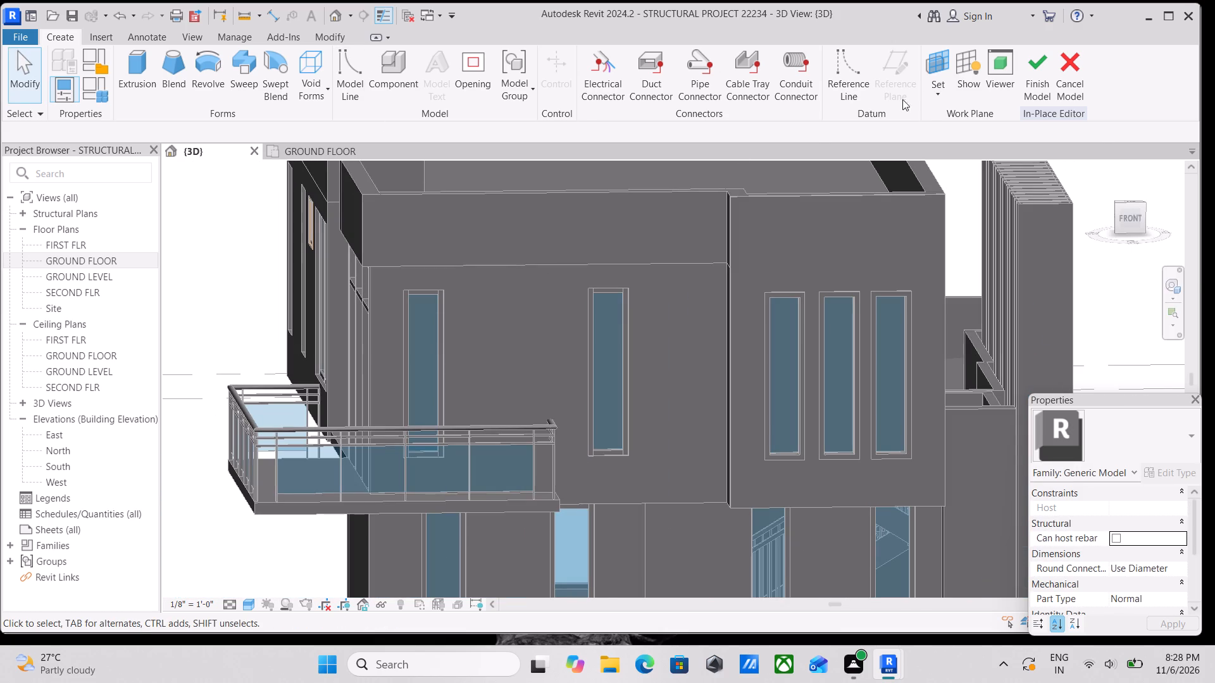
Set the work plane by picking the front parapet wall above the two separate windows at its upper edge.
left_click(937, 87)
left_click(950, 147)
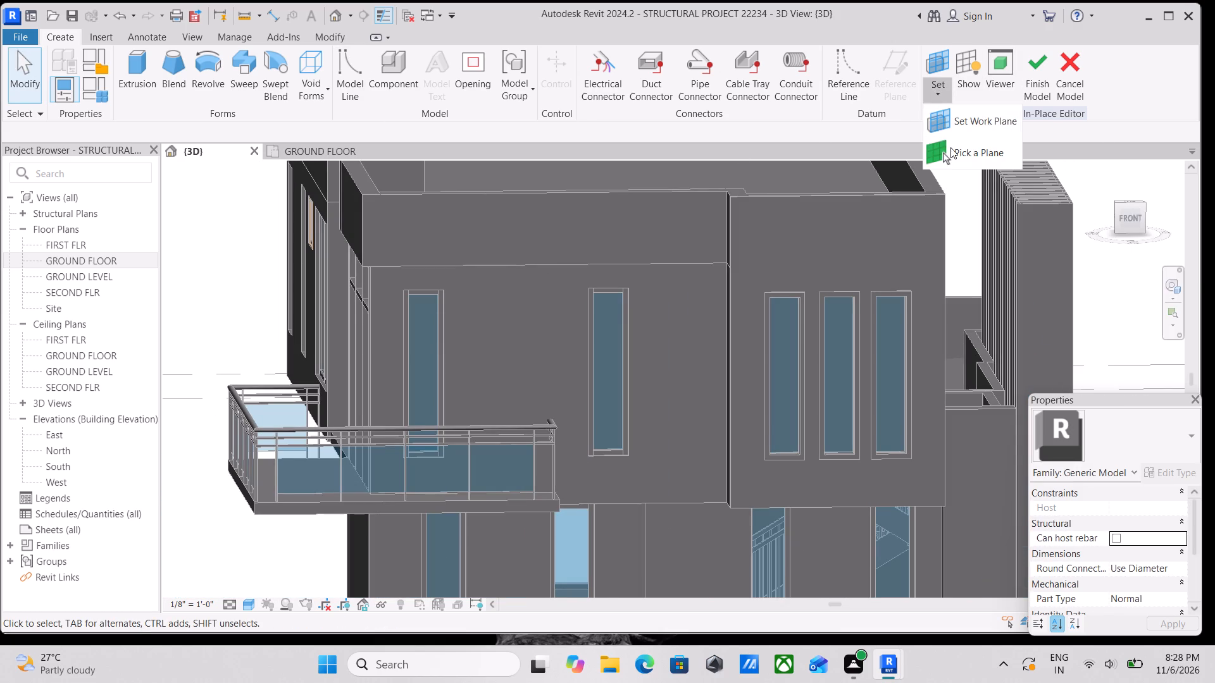
left_click(609, 195)
scroll(563, 244, "up", 3)
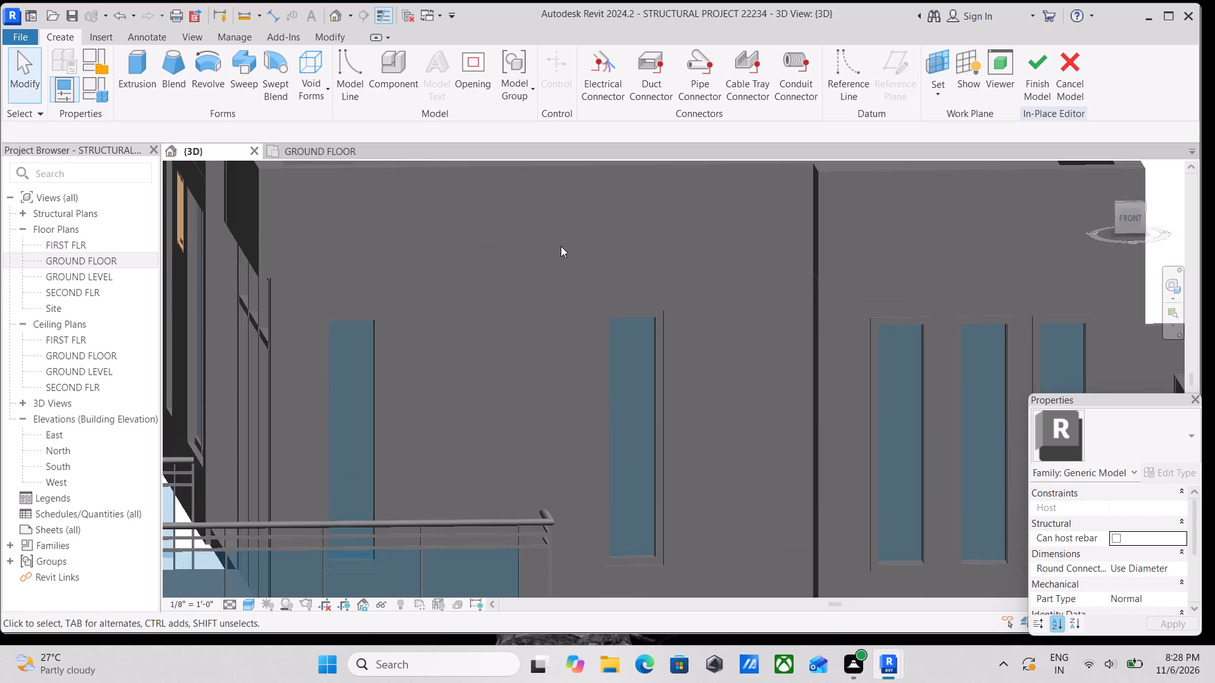
middle_click_drag(566, 259, 577, 303)
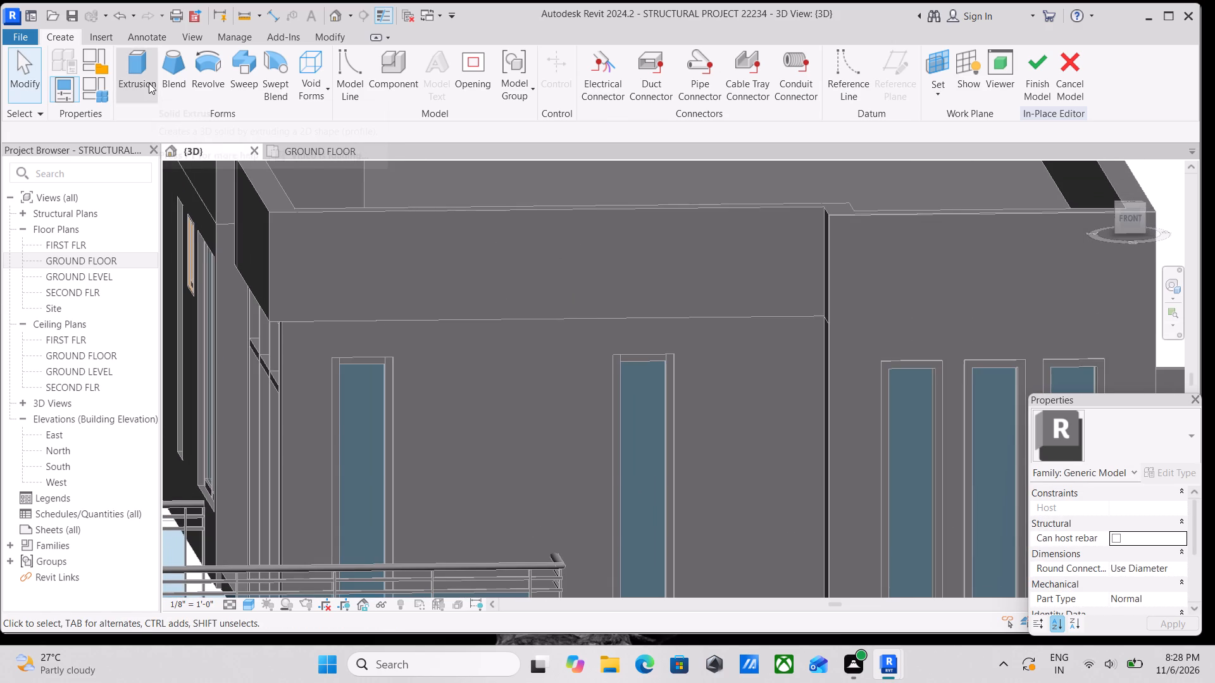
Sketch a rectangular extrusion profile about 9' wide and 3' high on the parapet band, starting from its corner beside the three-window block.
left_click(149, 83)
scroll(648, 295, "down", 2)
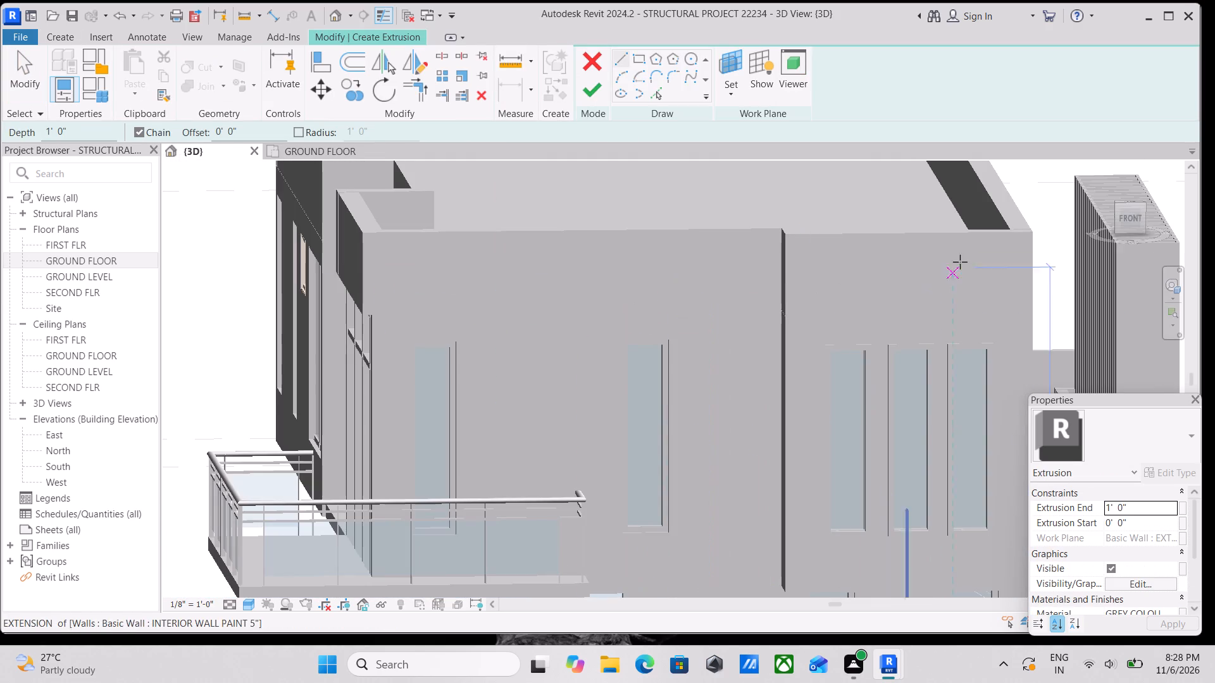
left_click(776, 231)
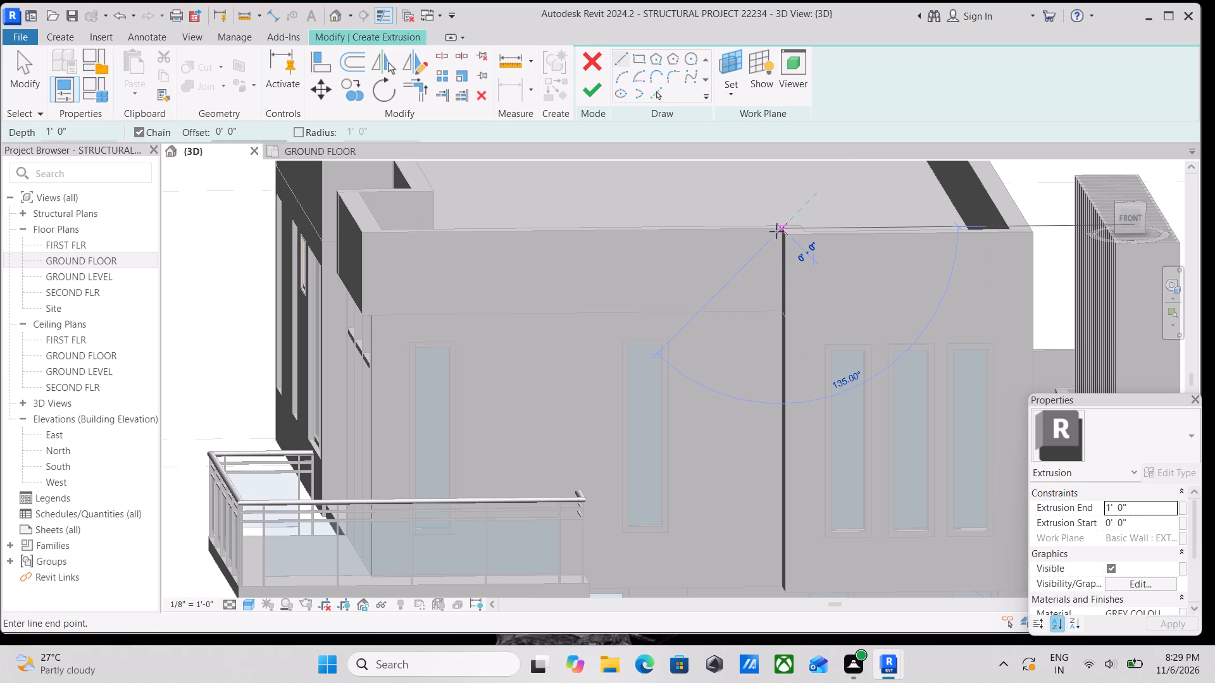
key("Escape")
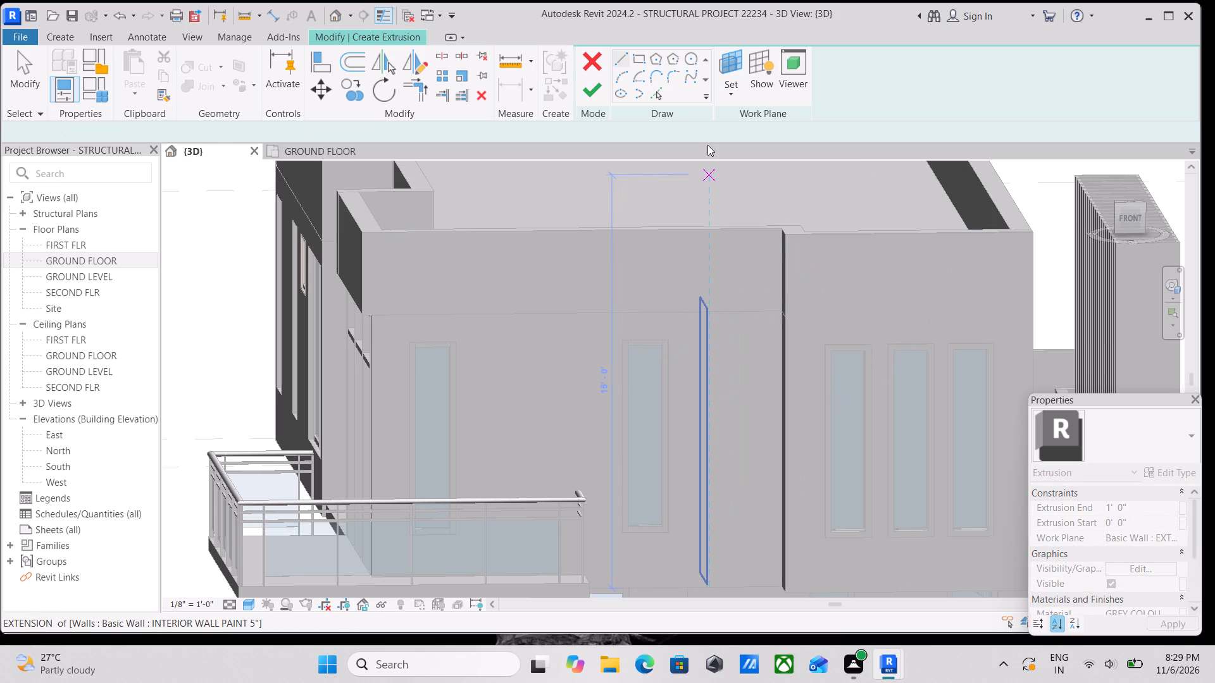
left_click(634, 58)
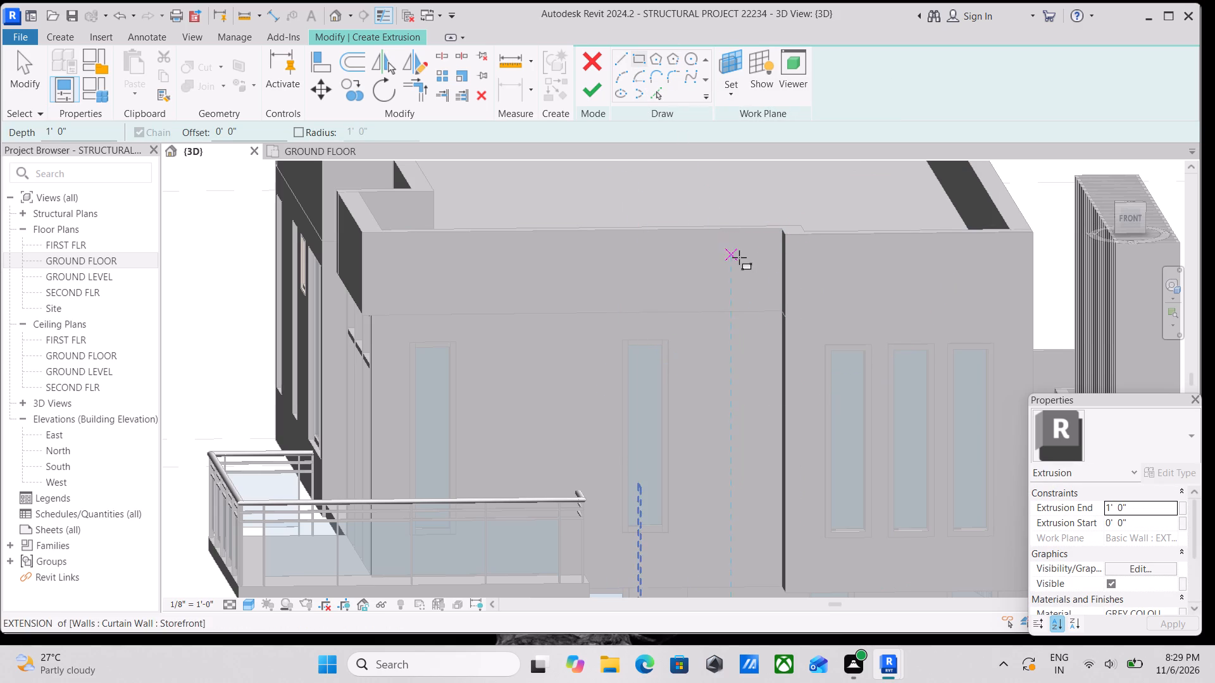
scroll(739, 257, "up", 3)
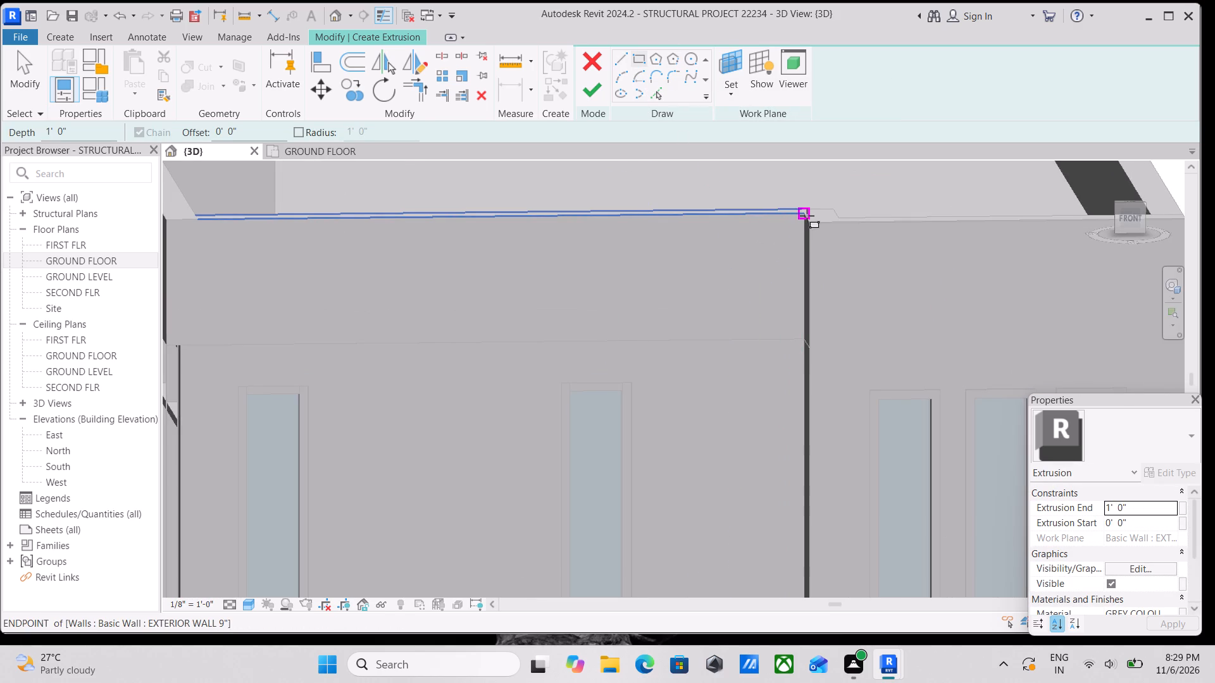
left_click(807, 216)
scroll(697, 302, "down", 1)
middle_click_drag(697, 302, 730, 286)
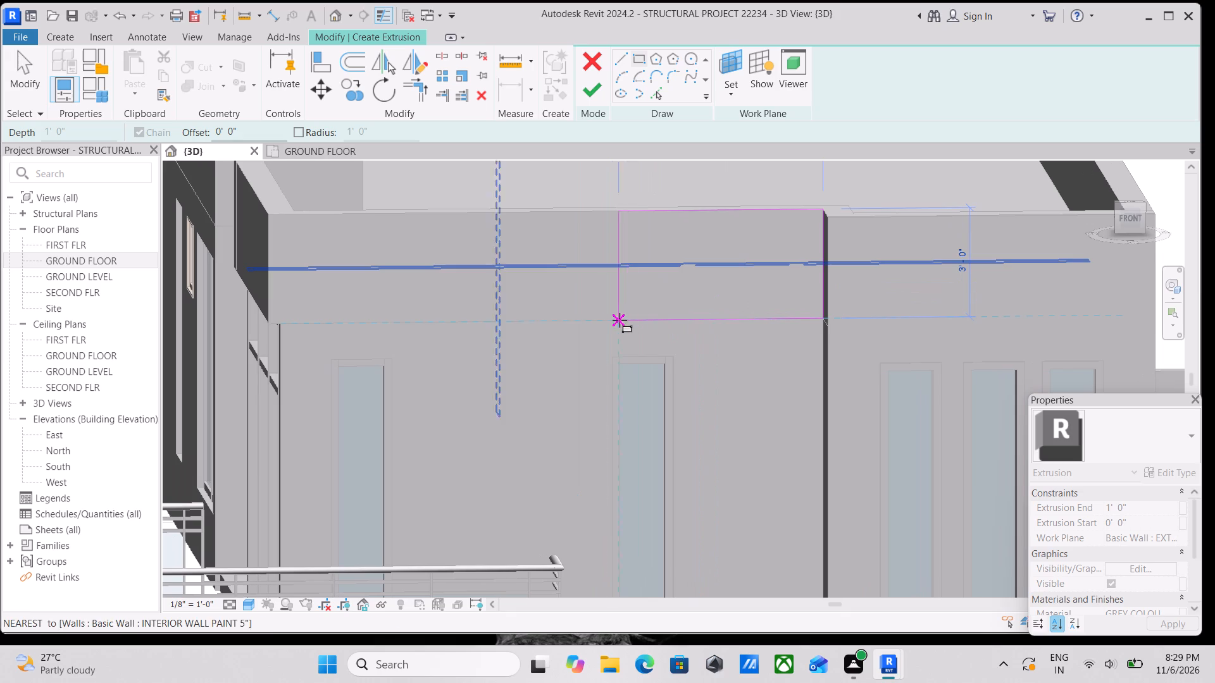
left_click(491, 326)
scroll(572, 326, "down", 2)
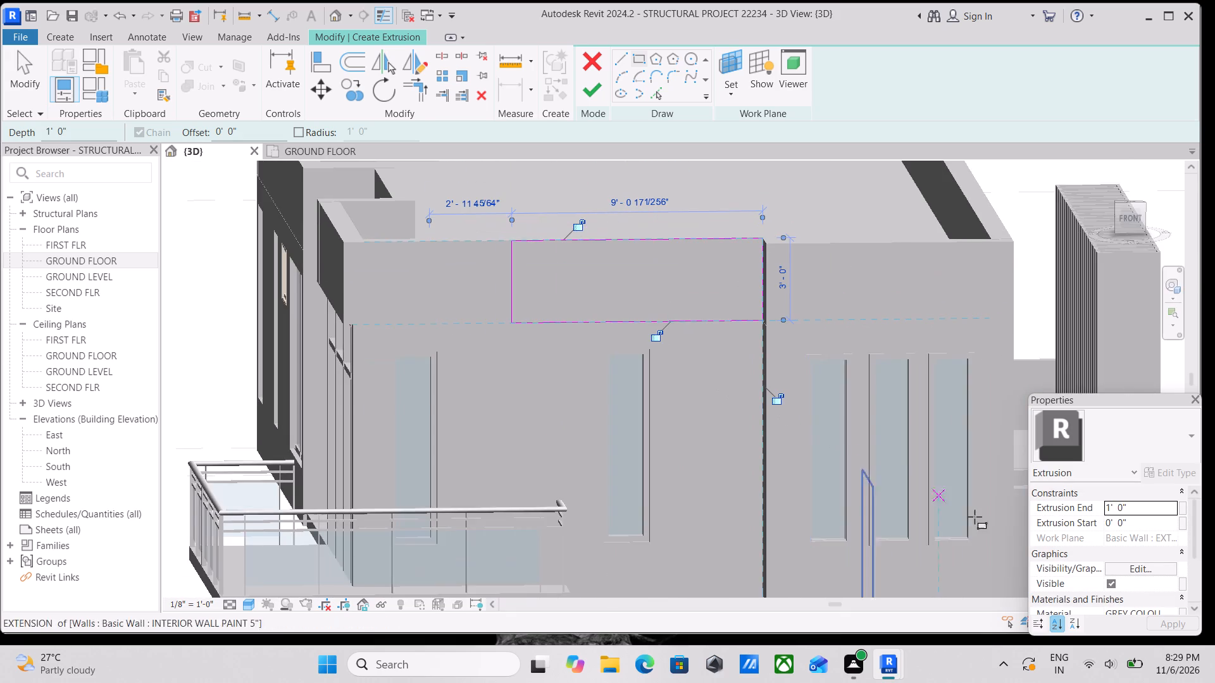
Extrude the rectangular parapet profile to an extrusion end of 6" and finish the in-place model.
left_click(1151, 510)
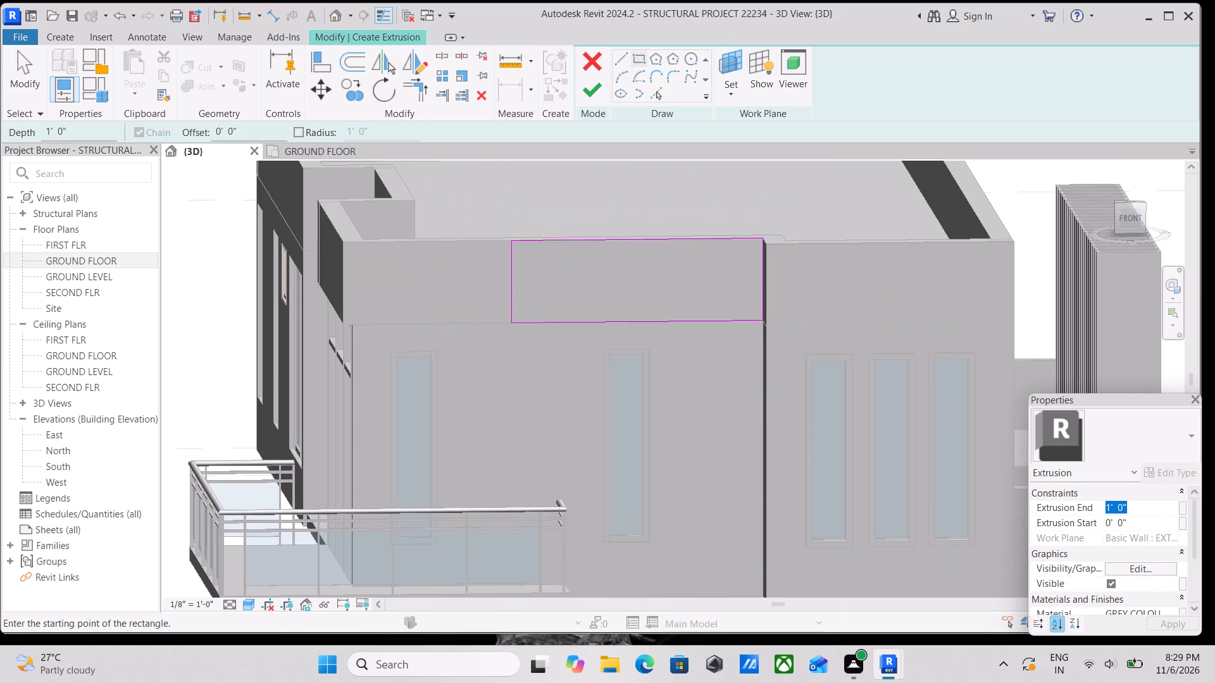
key("6")
key("shift+quotedbl")
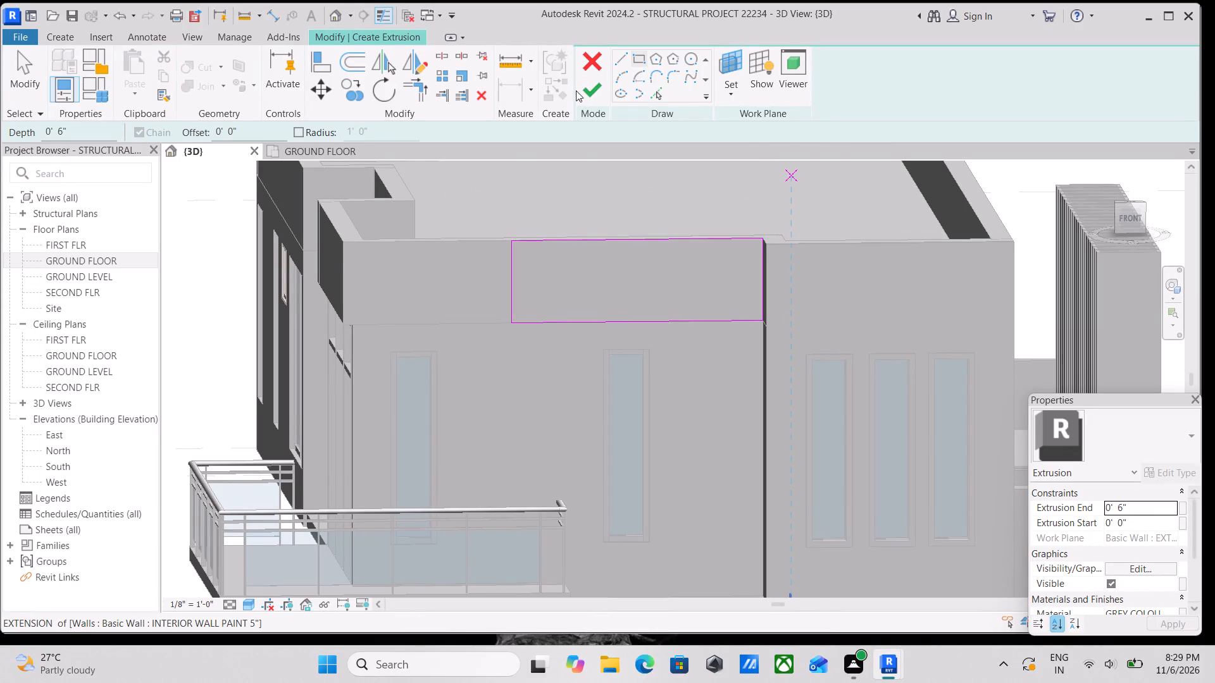
left_click(592, 94)
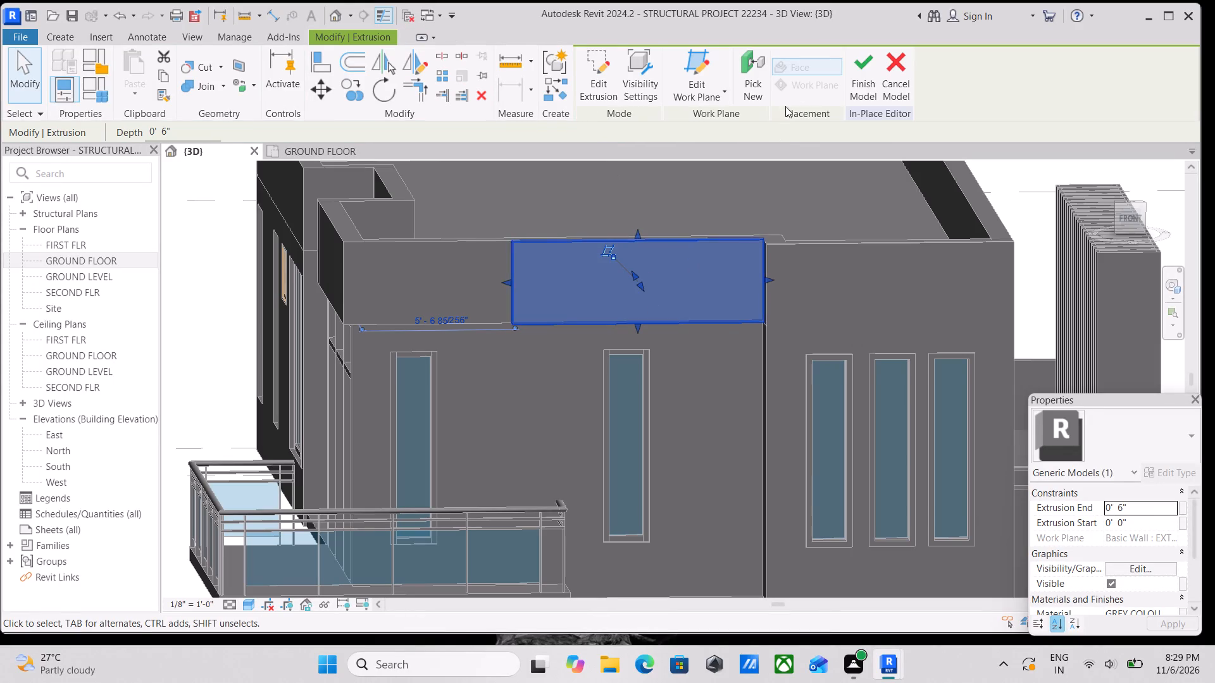
left_click(862, 56)
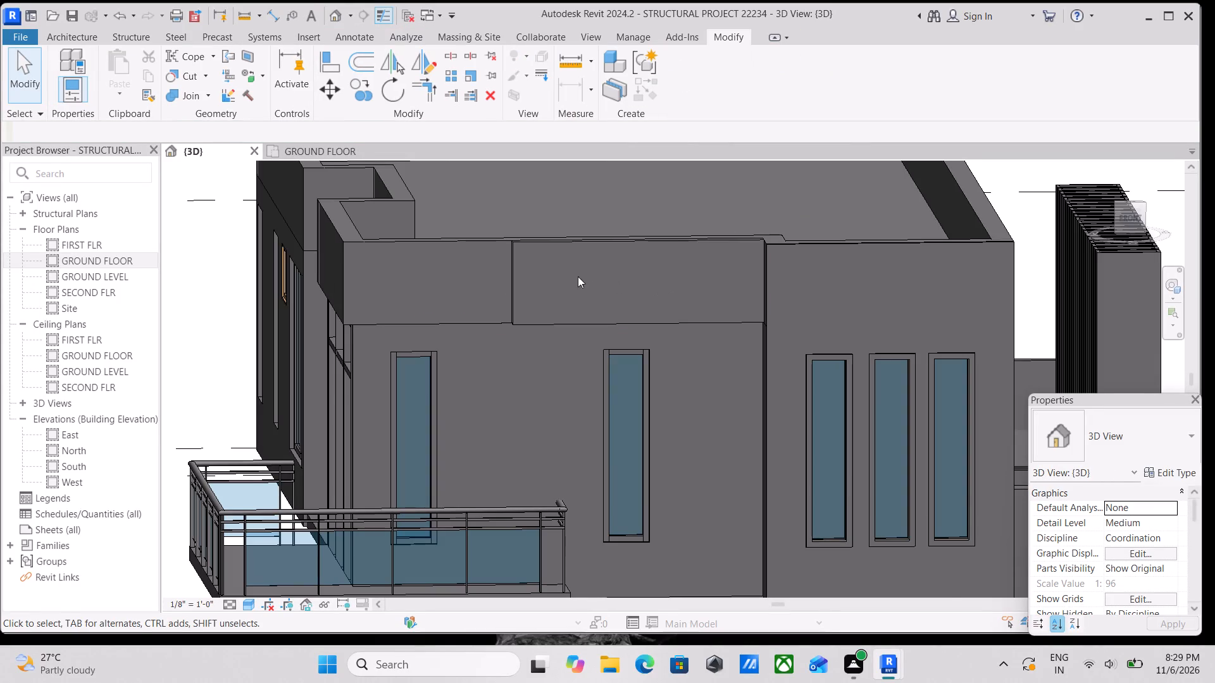
Stretch the parapet band's free end toward the balcony corner, leaving about 3' to the corner.
scroll(549, 276, "down", 1)
middle_click_drag(552, 277, 663, 352, "shift")
scroll(655, 355, "up", 2)
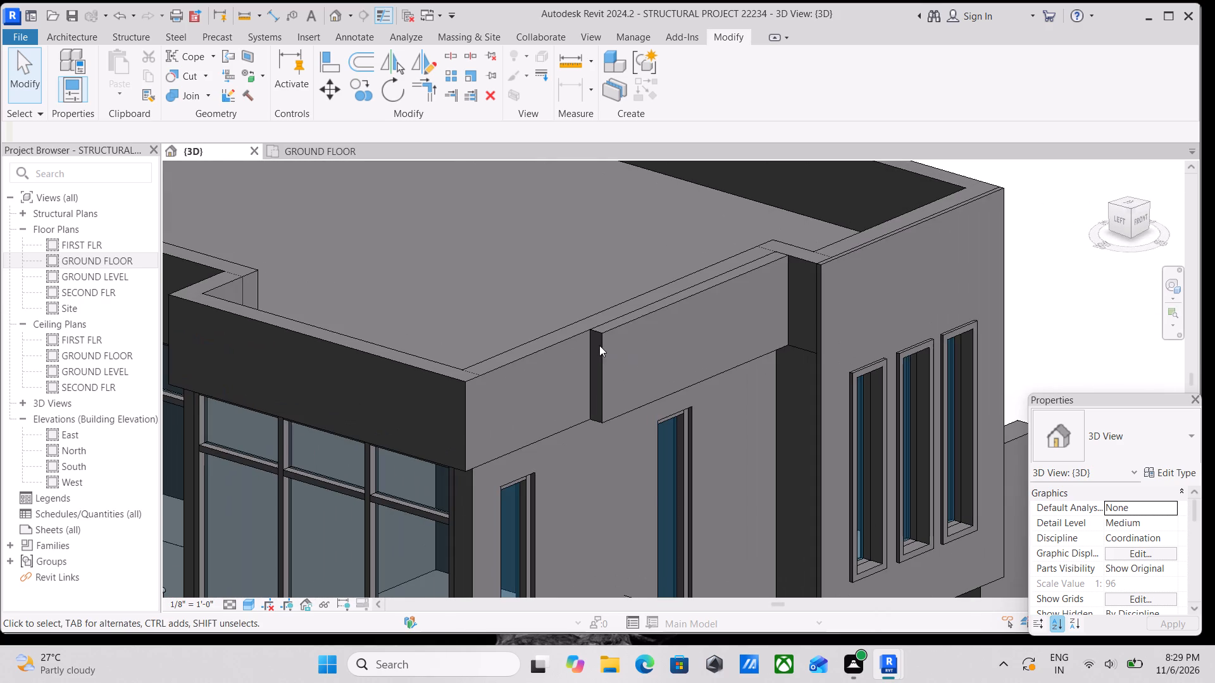
left_click(599, 344)
scroll(589, 380, "up", 3)
left_click_drag(589, 372, 526, 395)
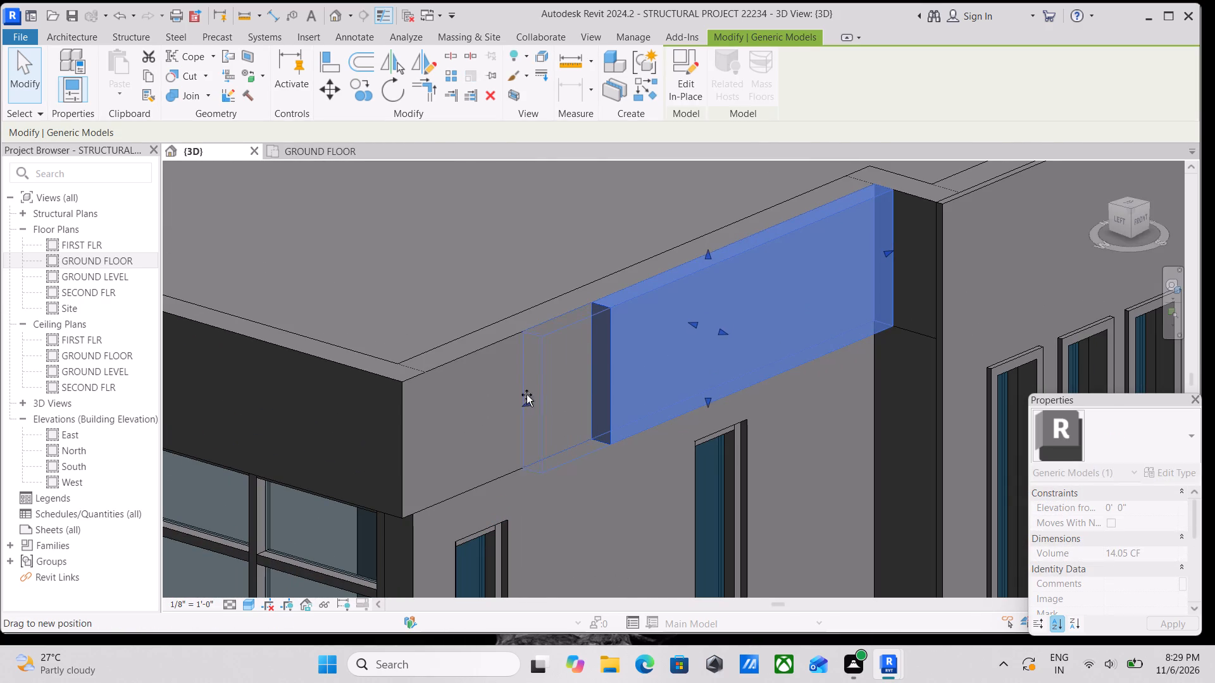
left_click_drag(526, 395, 513, 395)
scroll(701, 342, "down", 2)
key("Escape")
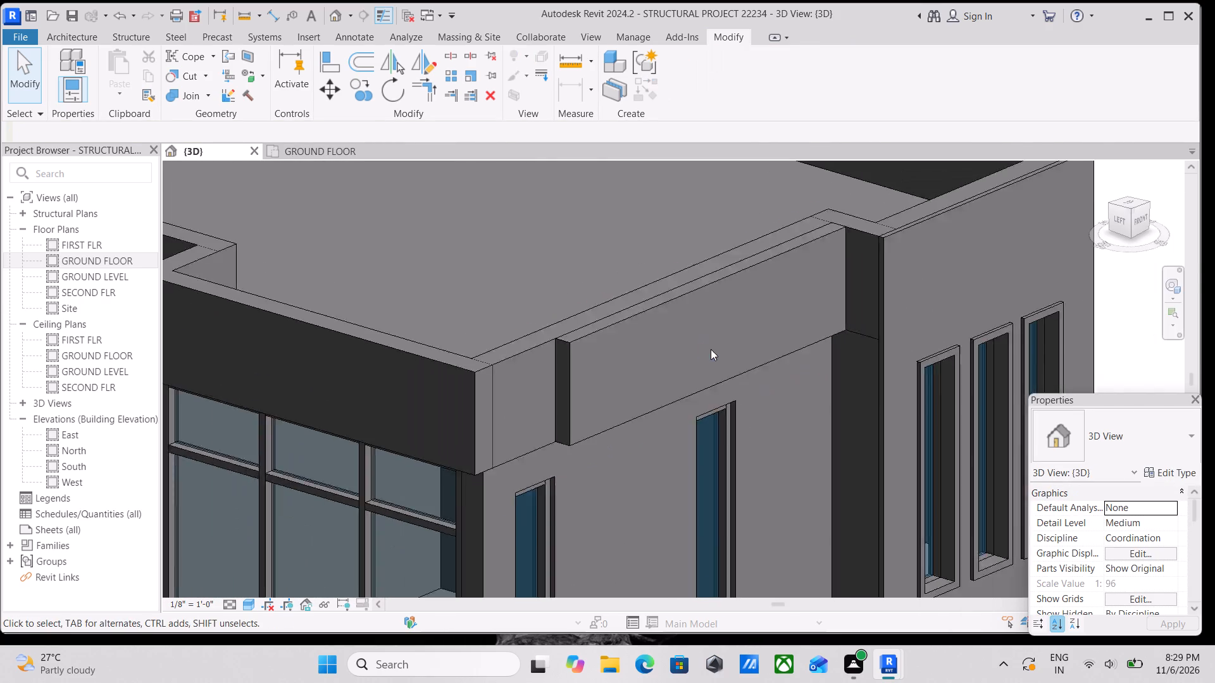
Edit the parapet band in place, set its extrusion end to 4", and finish the model.
scroll(711, 349, "down", 1)
left_click(613, 334)
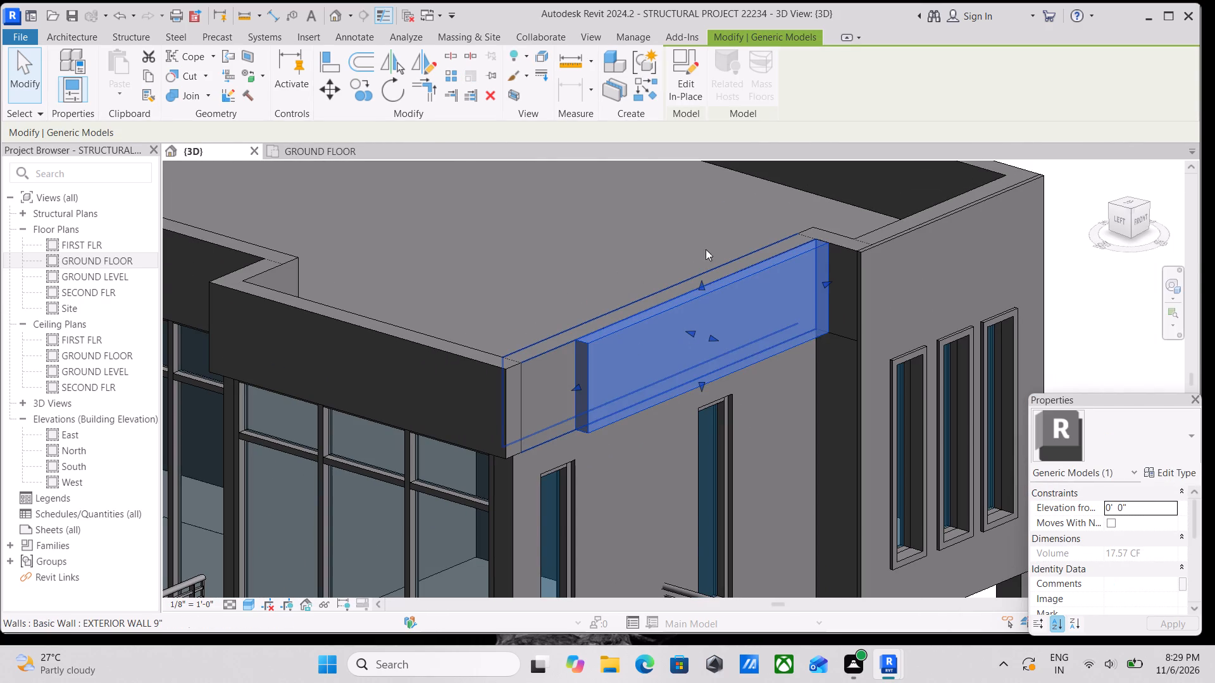
left_click(687, 72)
left_click(688, 311)
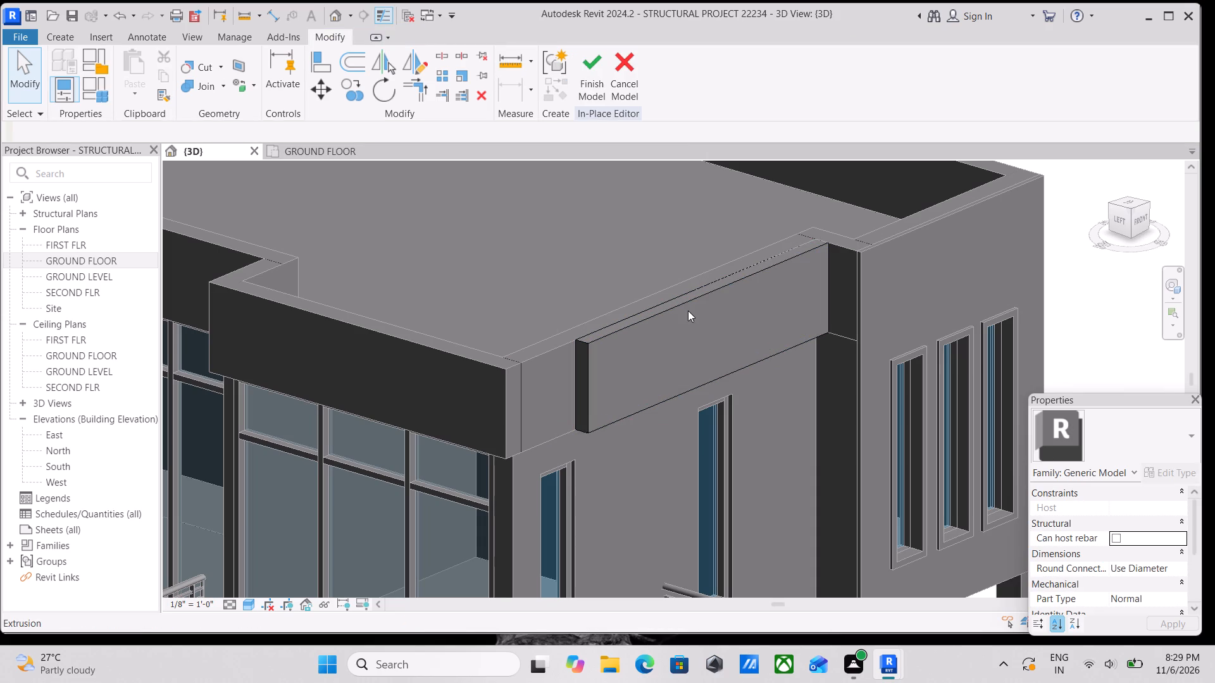
left_click(684, 302)
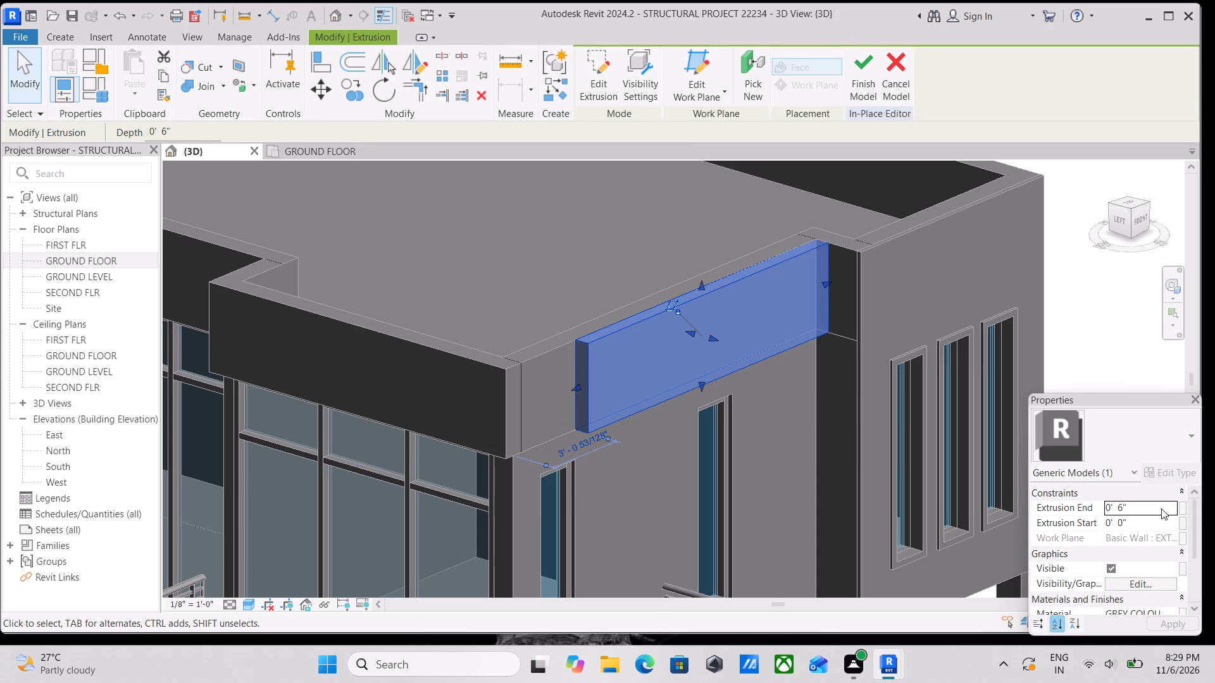
left_click(1161, 508)
key("4")
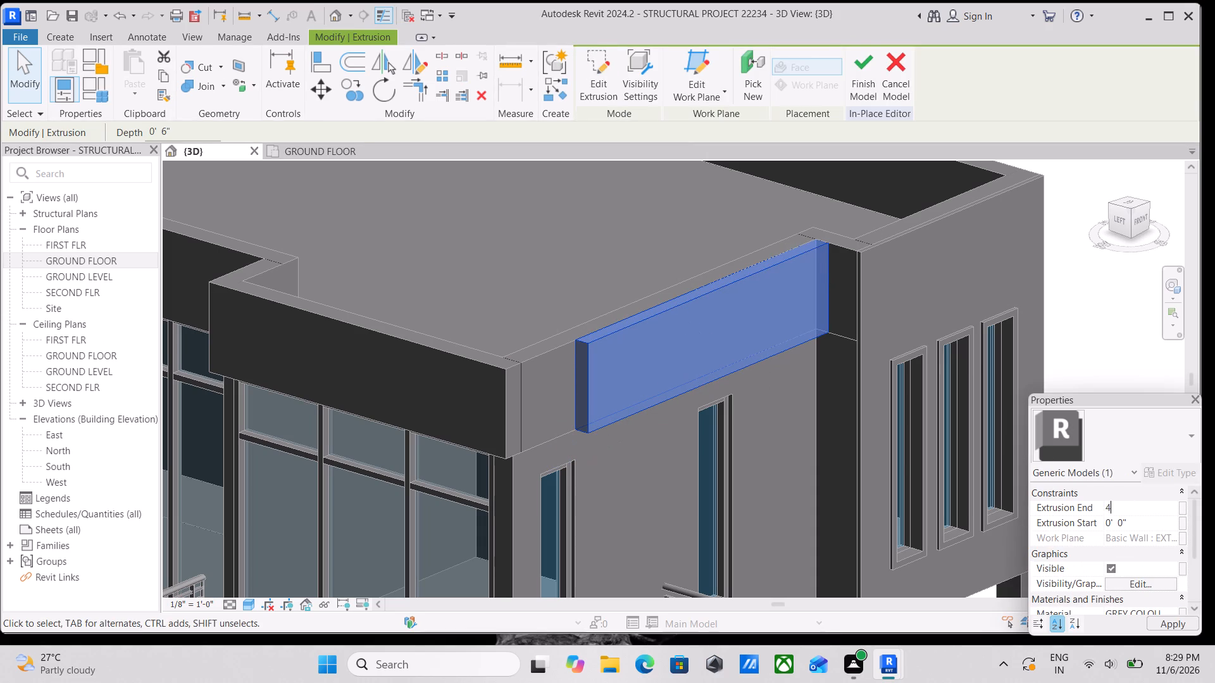
key("shift+quotedbl")
left_click(859, 59)
Examine the parapet band and the front facade around the balcony and upper windows from several angles.
scroll(787, 230, "down", 2)
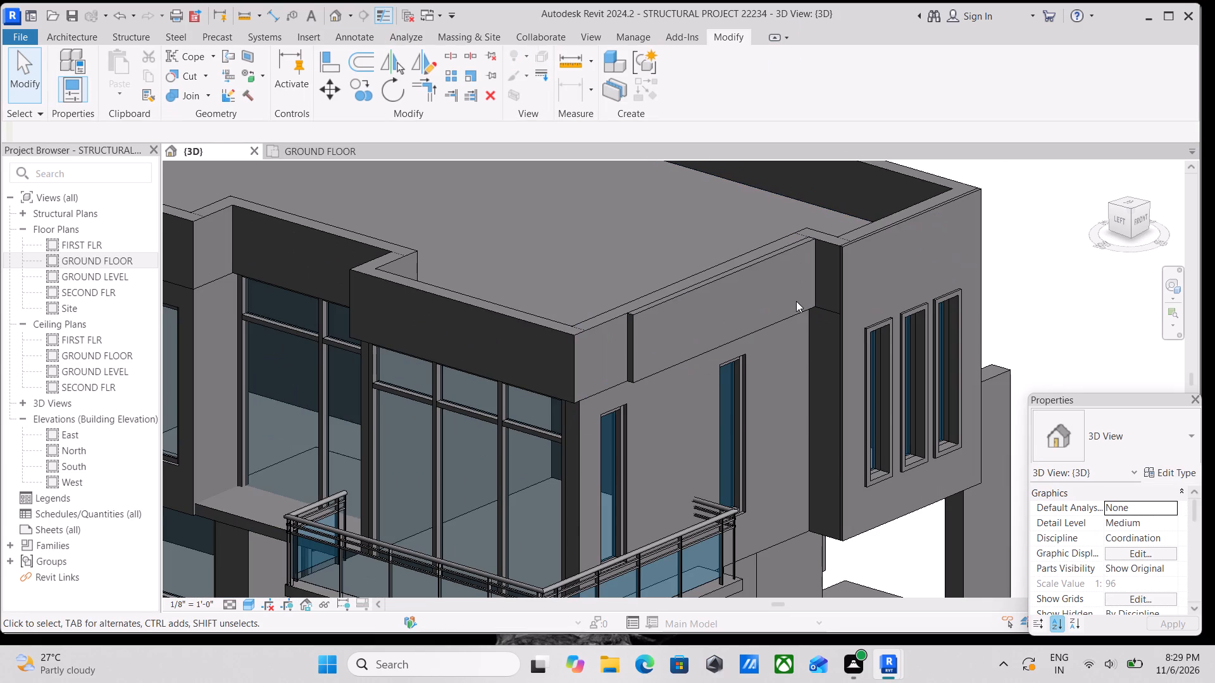
scroll(796, 301, "up", 1)
scroll(796, 301, "down", 2)
middle_click_drag(803, 317, 591, 208, "shift")
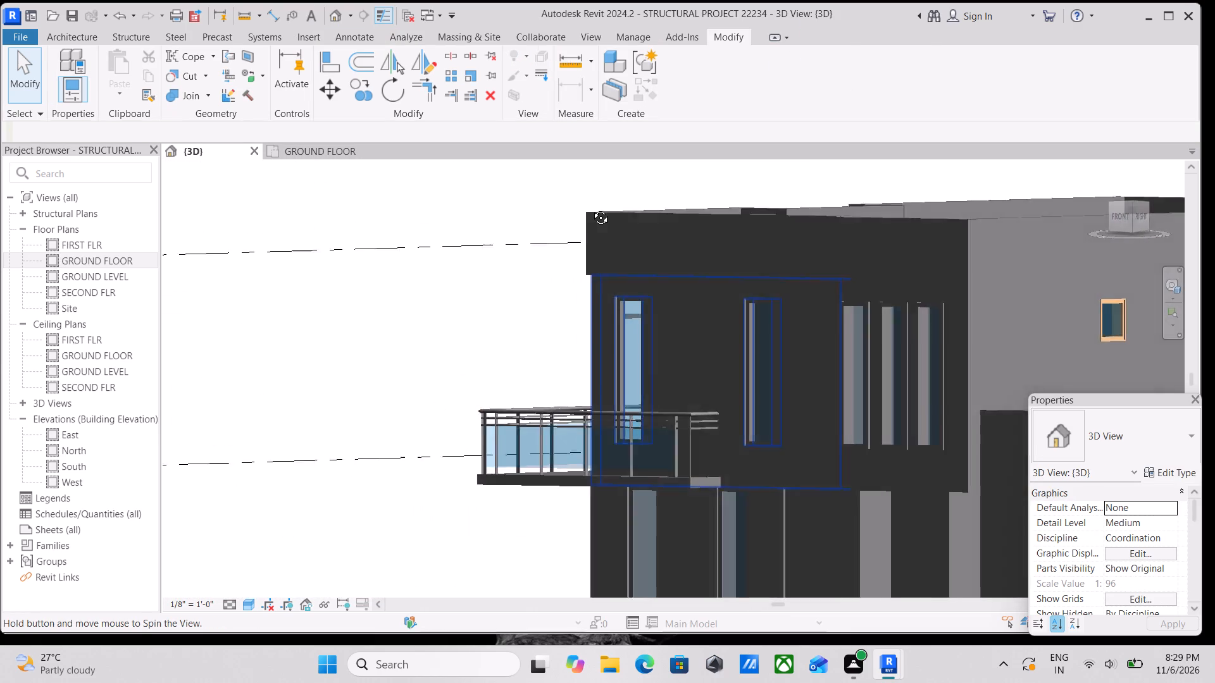
middle_click_drag(591, 208, 692, 258, "shift")
middle_click_drag(736, 304, 740, 246, "shift")
middle_click_drag(770, 302, 806, 373, "shift")
middle_click_drag(703, 341, 730, 370, "shift")
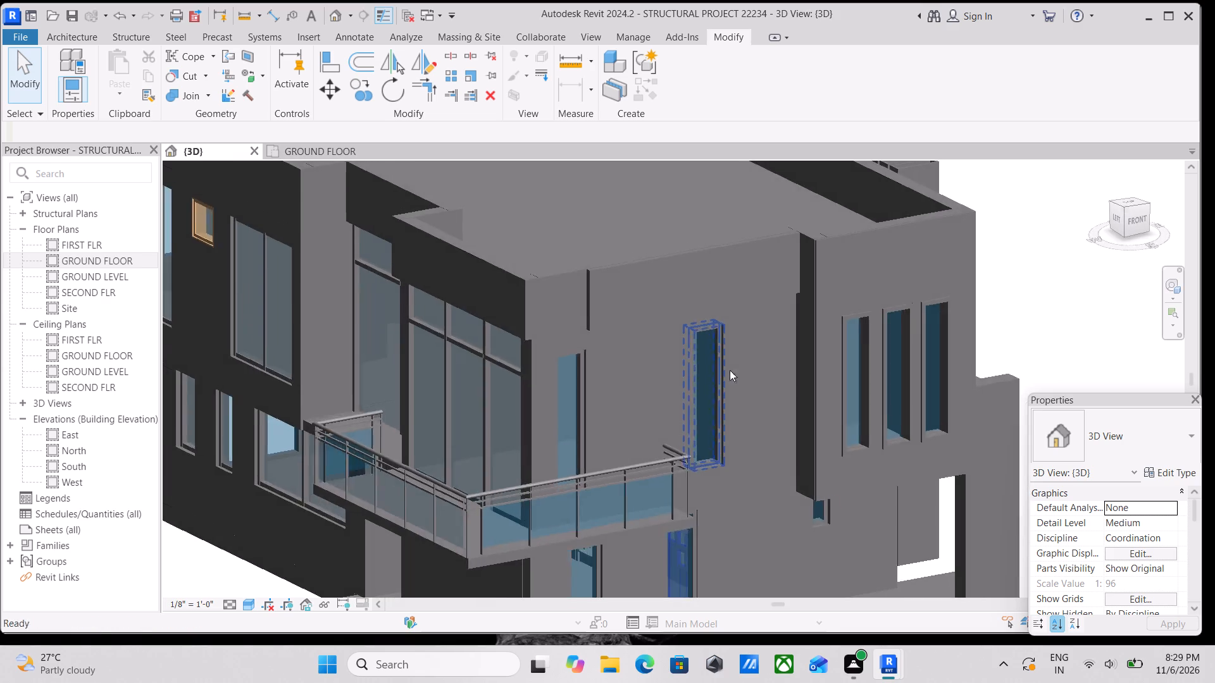
scroll(651, 406, "up", 2)
middle_click_drag(582, 379, 560, 374)
scroll(551, 365, "up", 1)
scroll(550, 364, "down", 1)
middle_click_drag(550, 363, 561, 374)
scroll(561, 374, "down", 1)
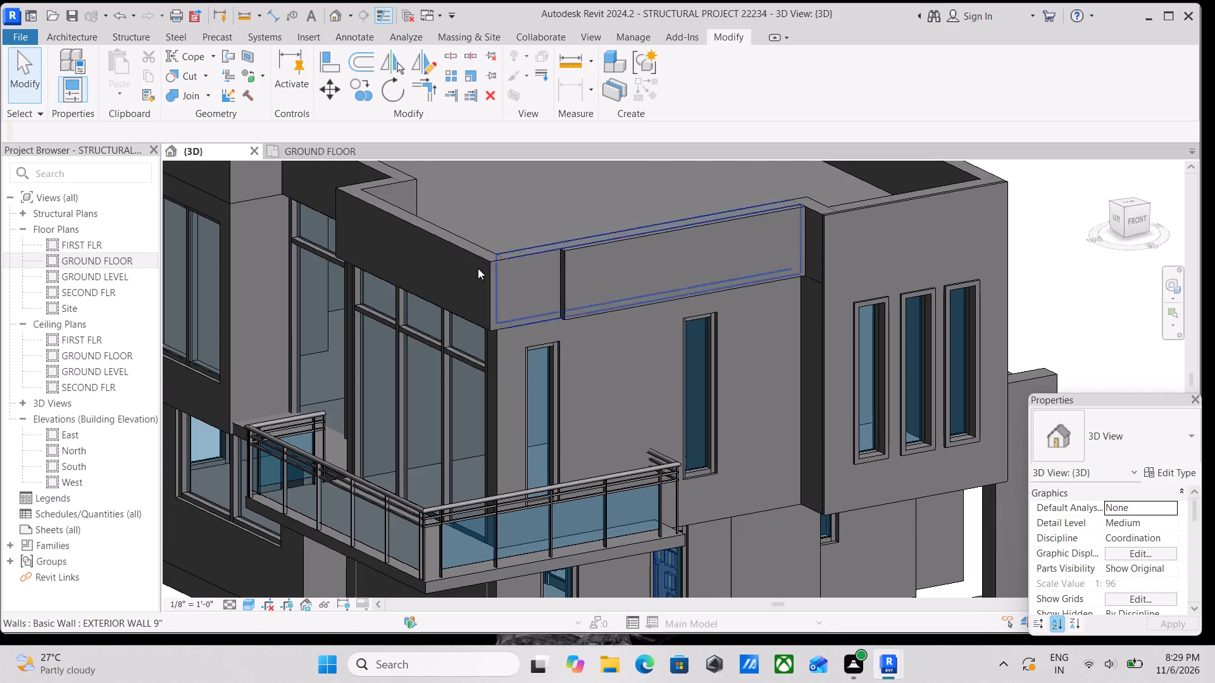
scroll(627, 412, "up", 2)
scroll(757, 317, "down", 3)
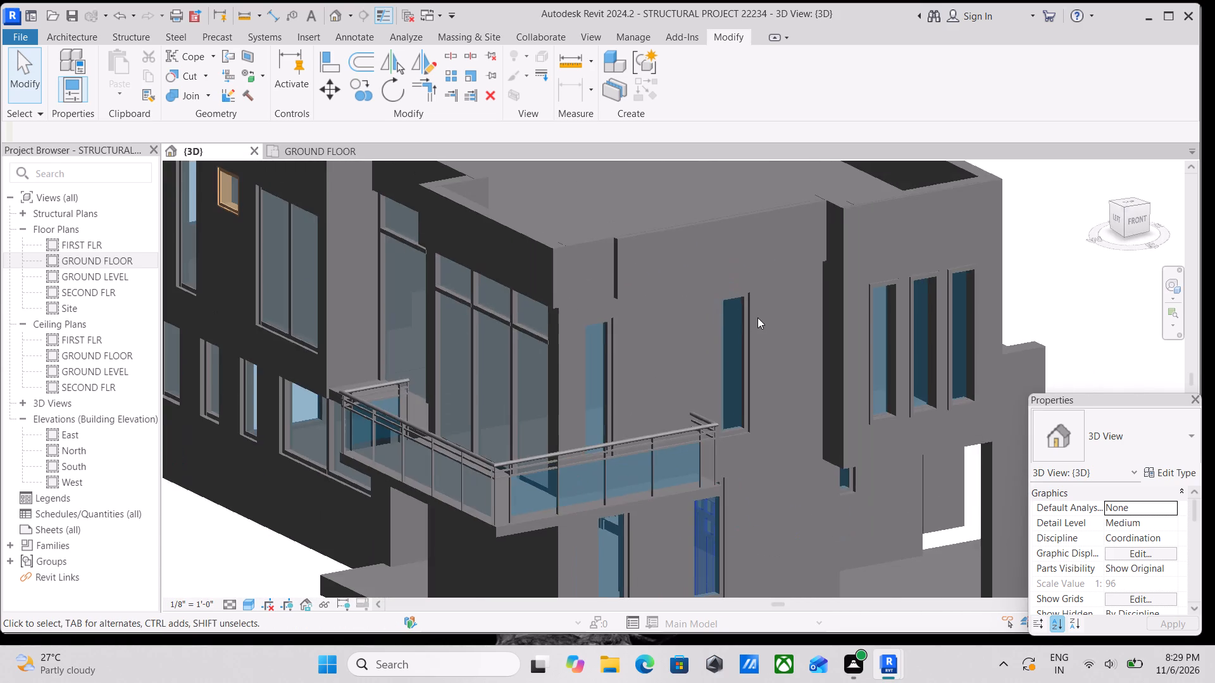
scroll(757, 317, "down", 2)
scroll(906, 371, "up", 2)
scroll(729, 304, "down", 3)
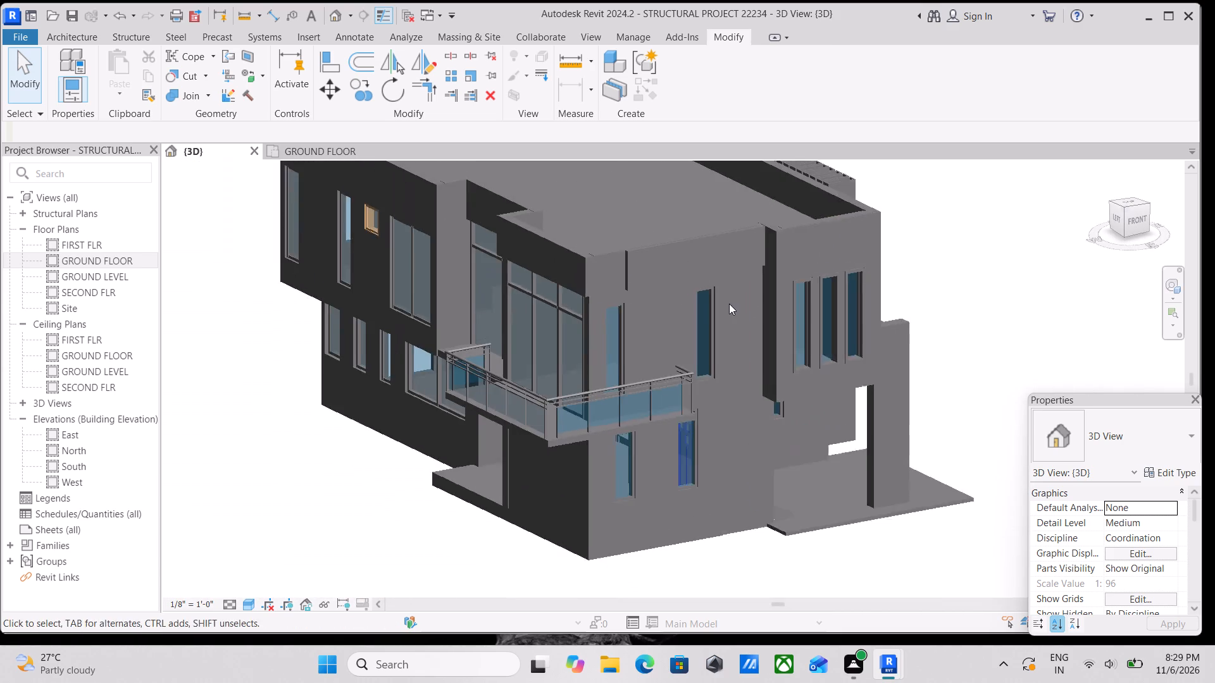
middle_click_drag(729, 304, 880, 347)
scroll(885, 351, "up", 4)
scroll(869, 350, "down", 3)
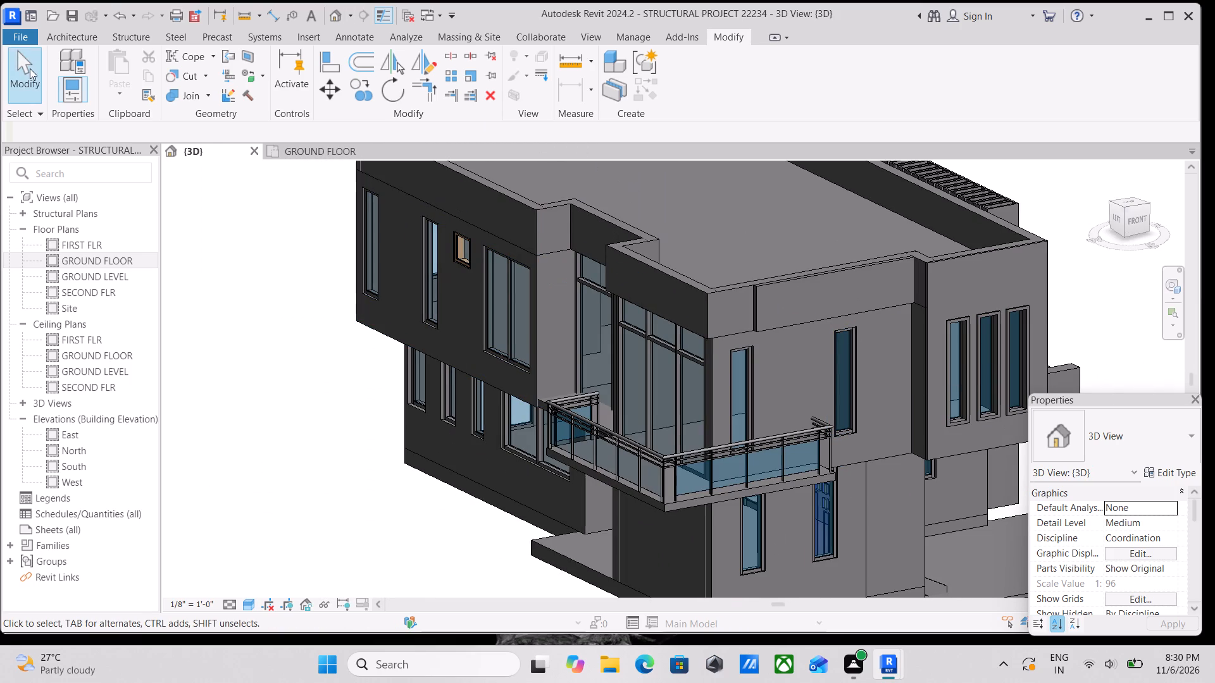
Create a new in-place model in the Generic Models category, keeping the suggested name.
left_click(81, 40)
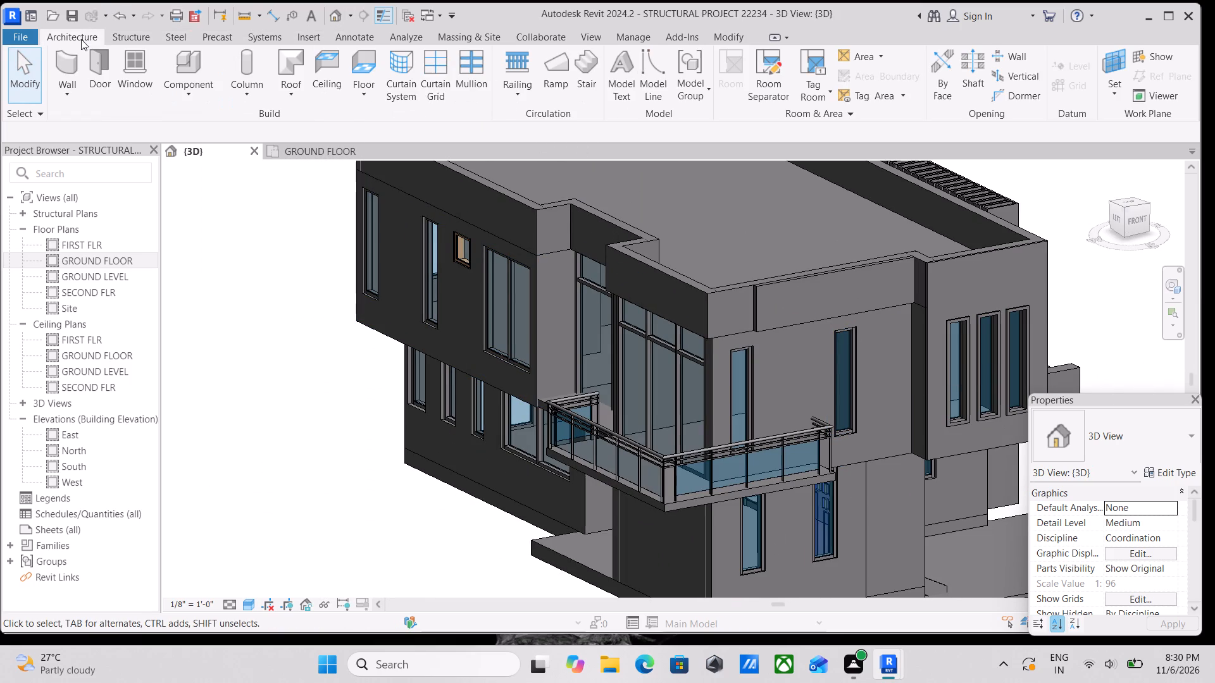
left_click(201, 95)
left_click(182, 149)
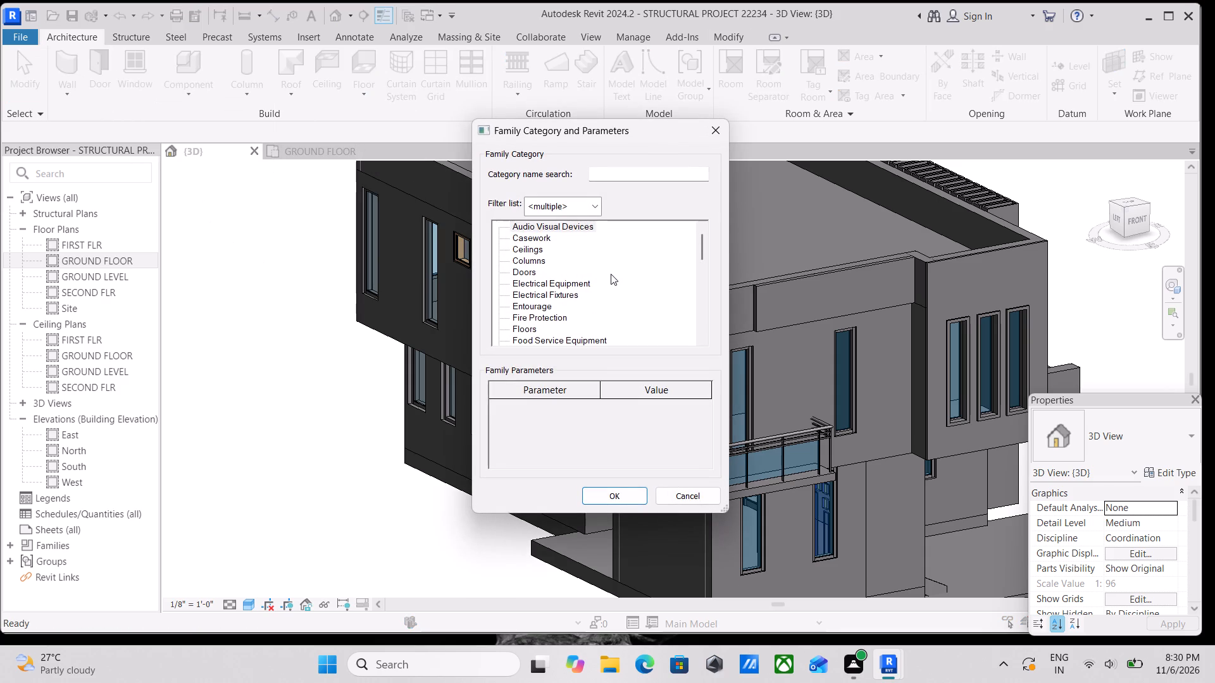
scroll(611, 274, "down", 6)
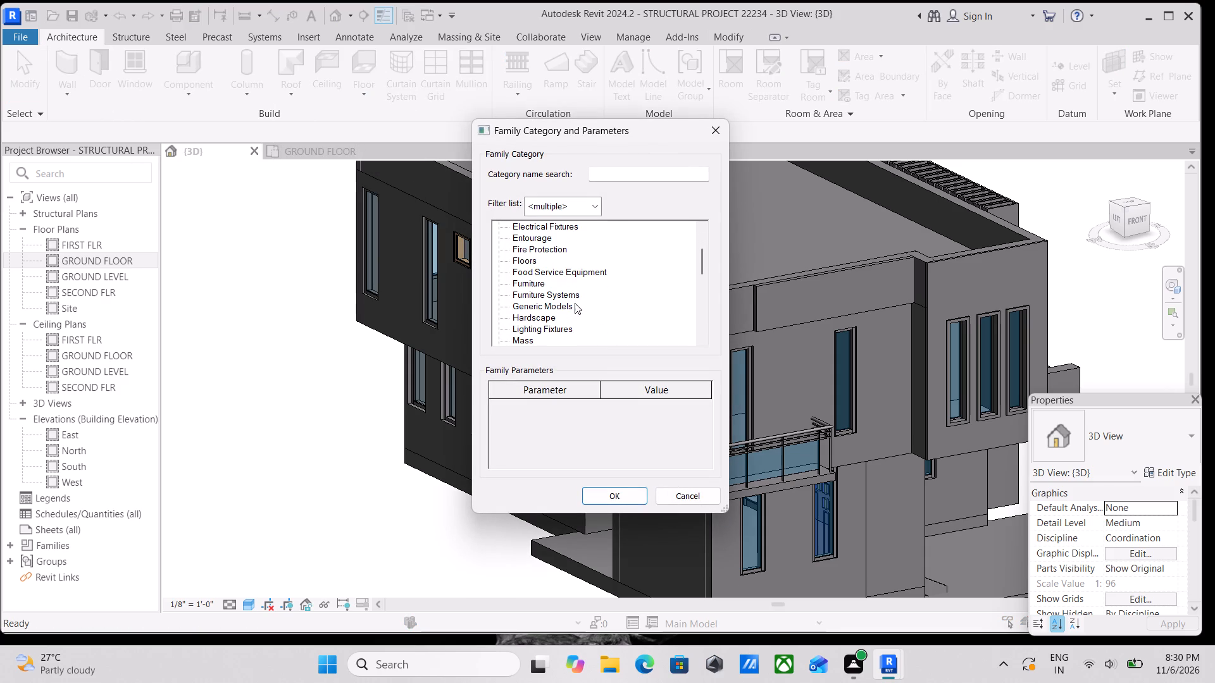
left_click(575, 303)
left_click(557, 304)
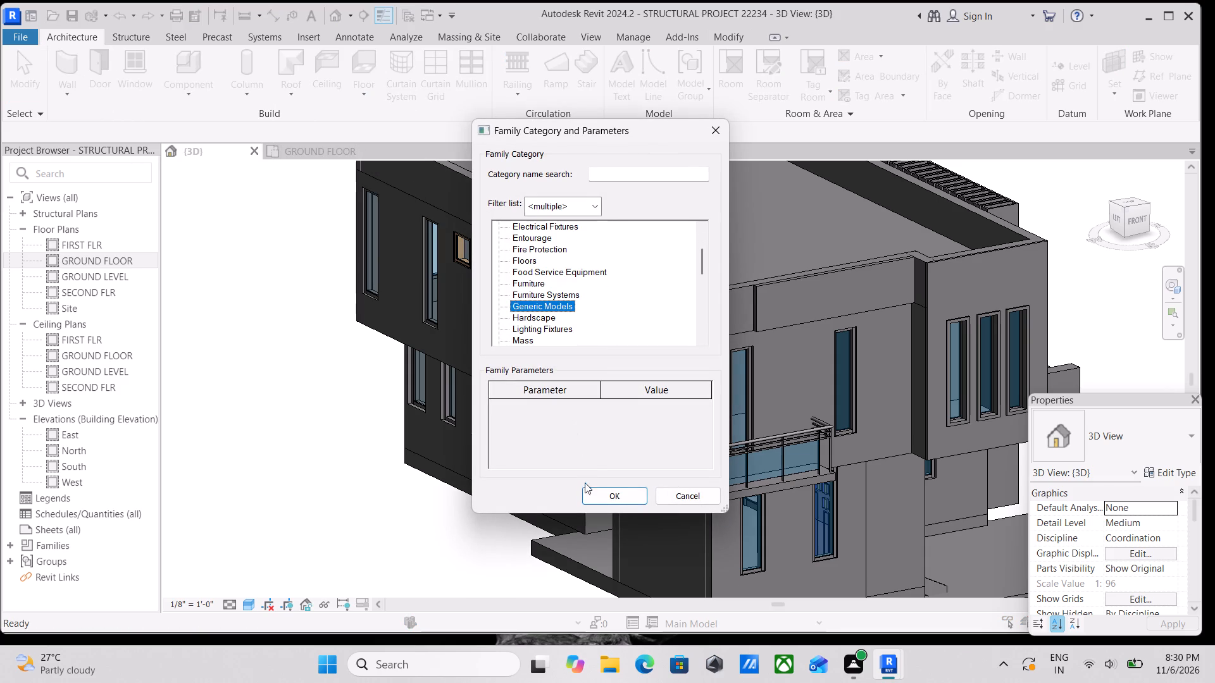
left_click(587, 490)
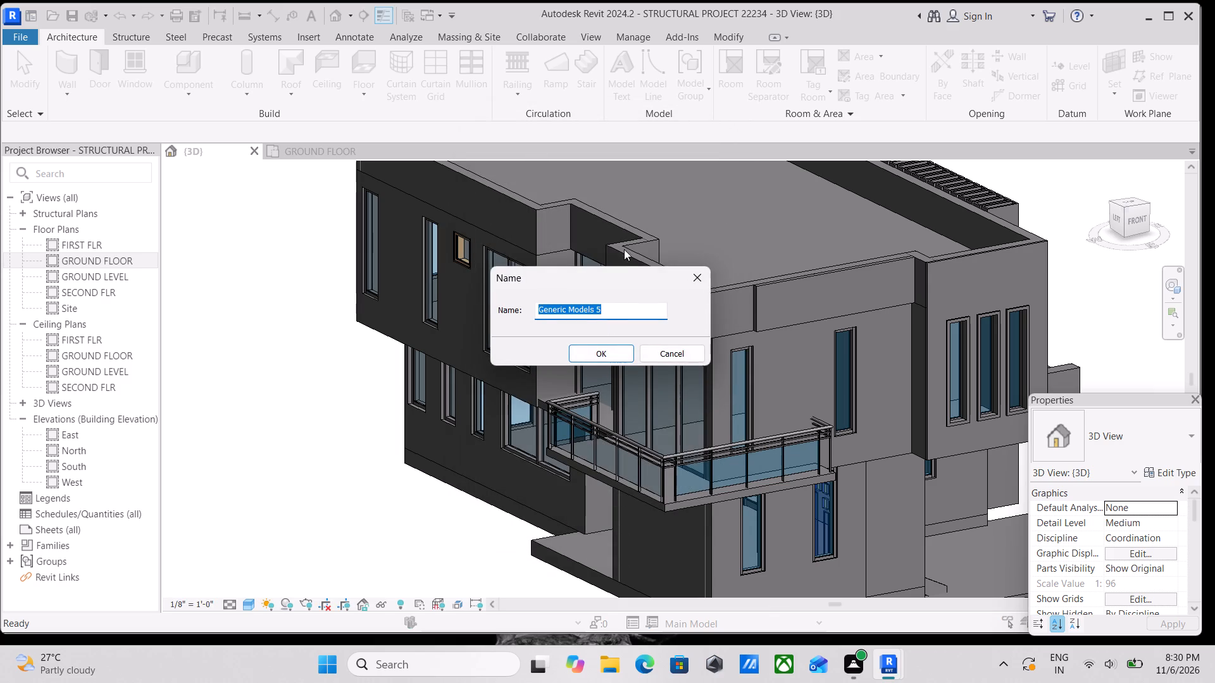
left_click(590, 350)
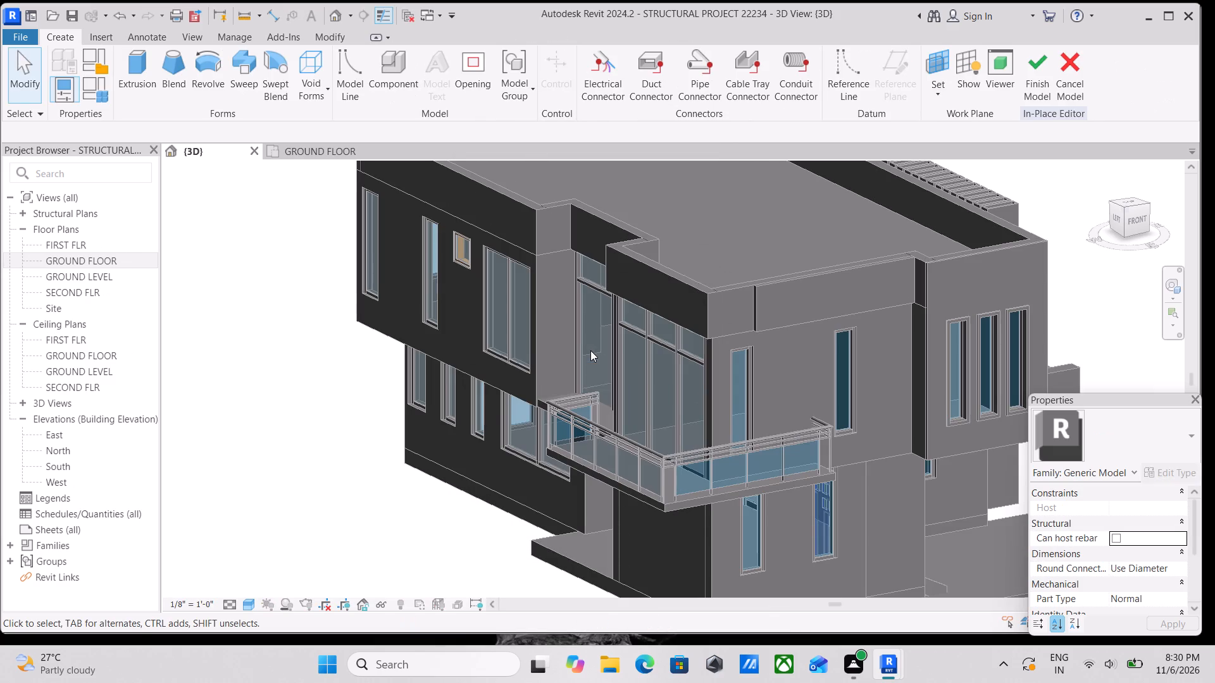
Set the work plane by picking the front exterior wall at the upper window nearest the balcony corner.
left_click(944, 93)
left_click(950, 143)
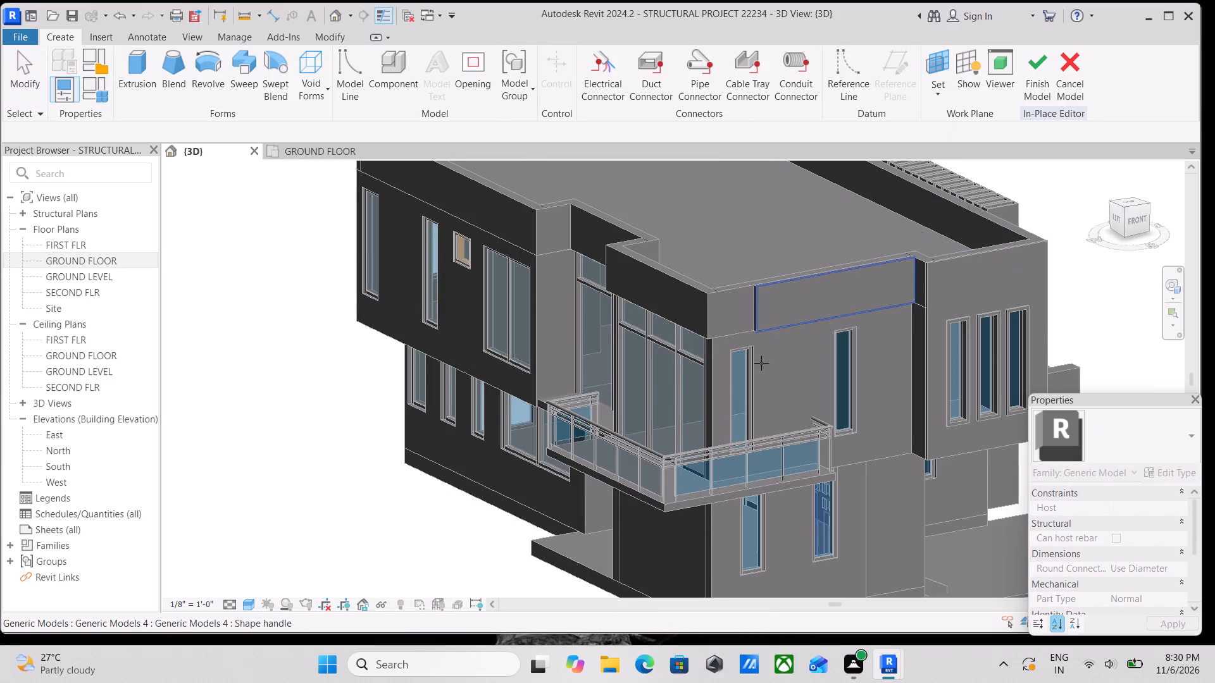
scroll(761, 347, "up", 4)
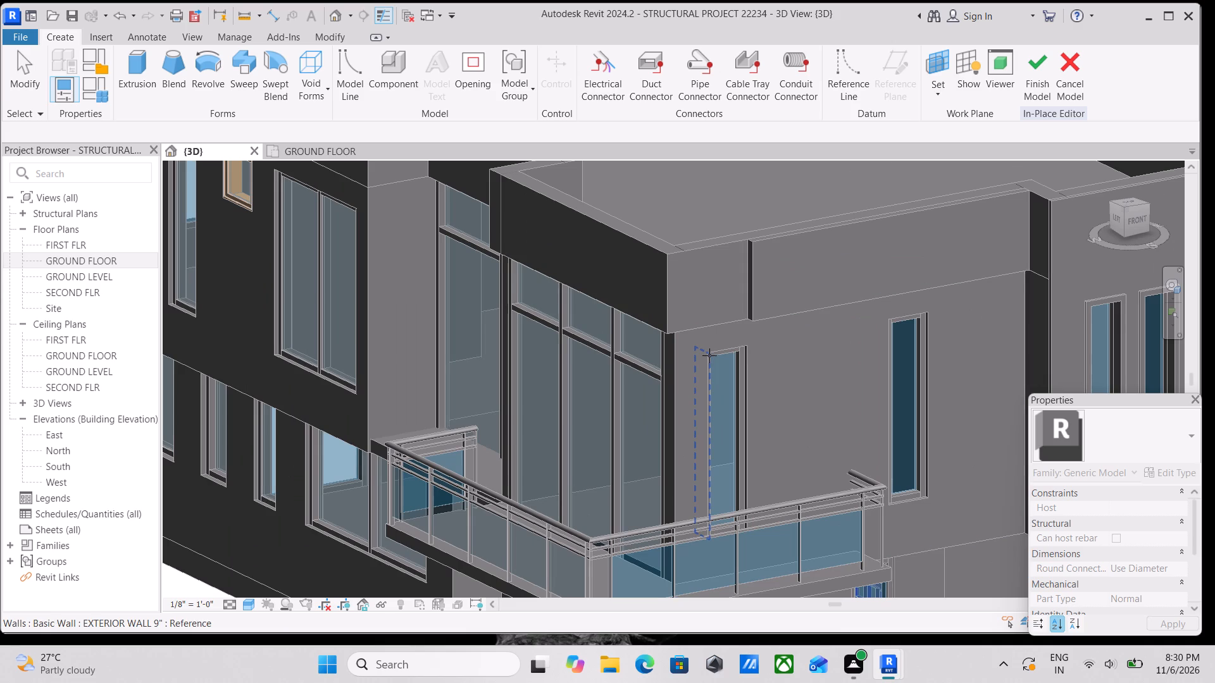
left_click(703, 351)
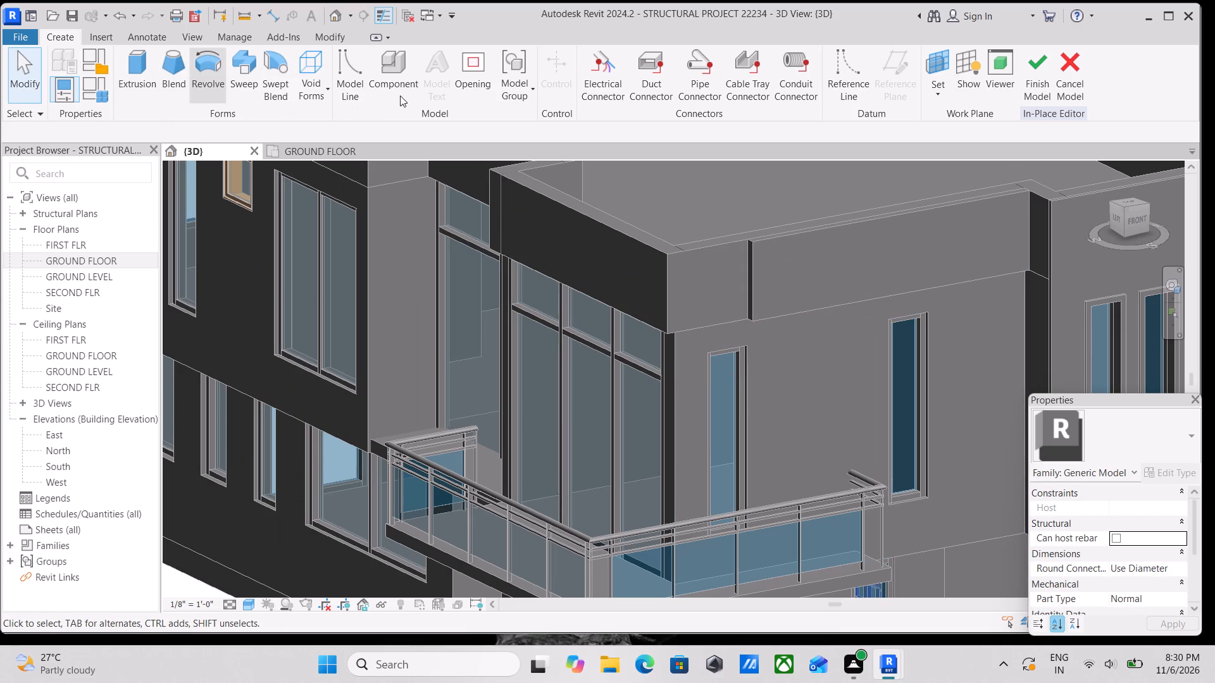
left_click(946, 94)
left_click(946, 94)
Sketch a rectangular extrusion profile about 3'-1" wide and 5" high just above the upper window nearest the balcony corner.
left_click(136, 59)
scroll(769, 409, "up", 2)
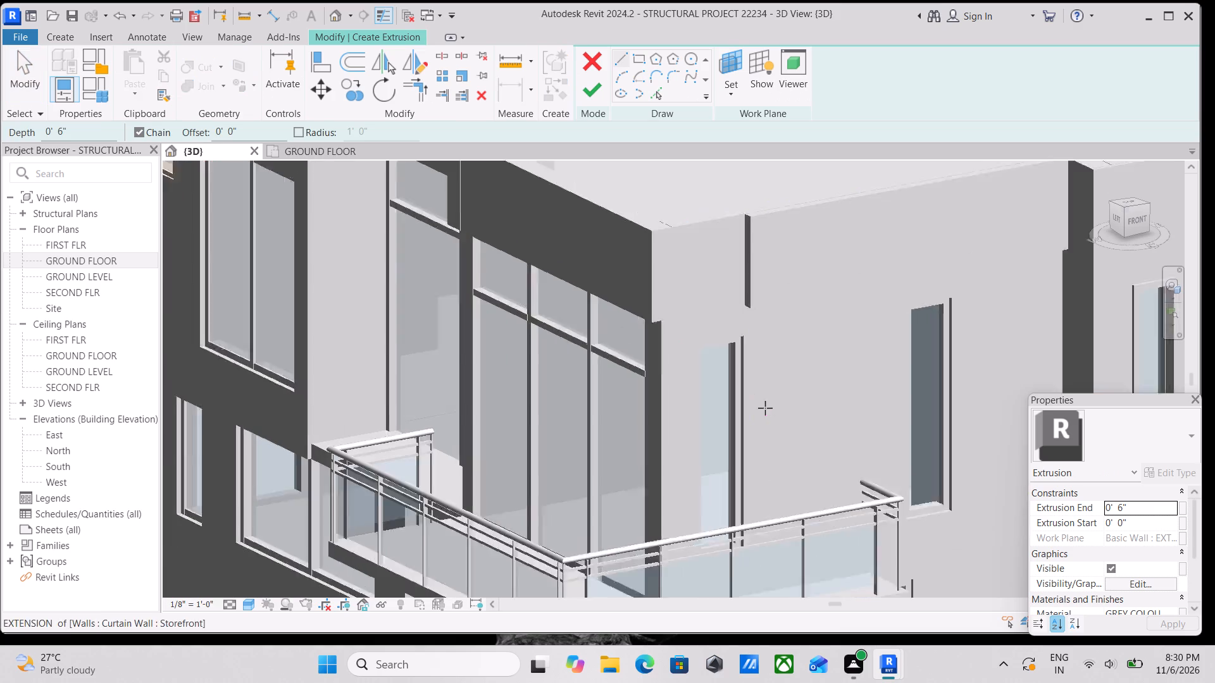
scroll(765, 408, "up", 1)
scroll(704, 335, "up", 3)
scroll(682, 306, "down", 2)
middle_click_drag(694, 324, 682, 326, "shift")
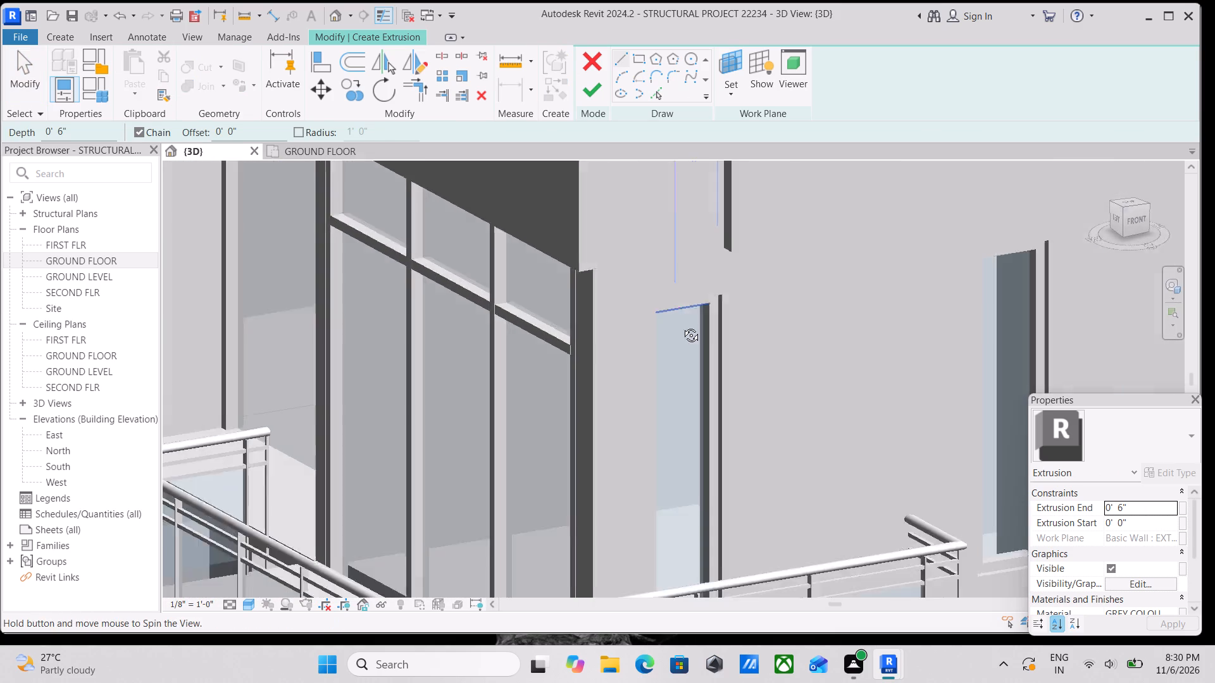
middle_click_drag(682, 326, 661, 340, "shift")
scroll(648, 259, "up", 3)
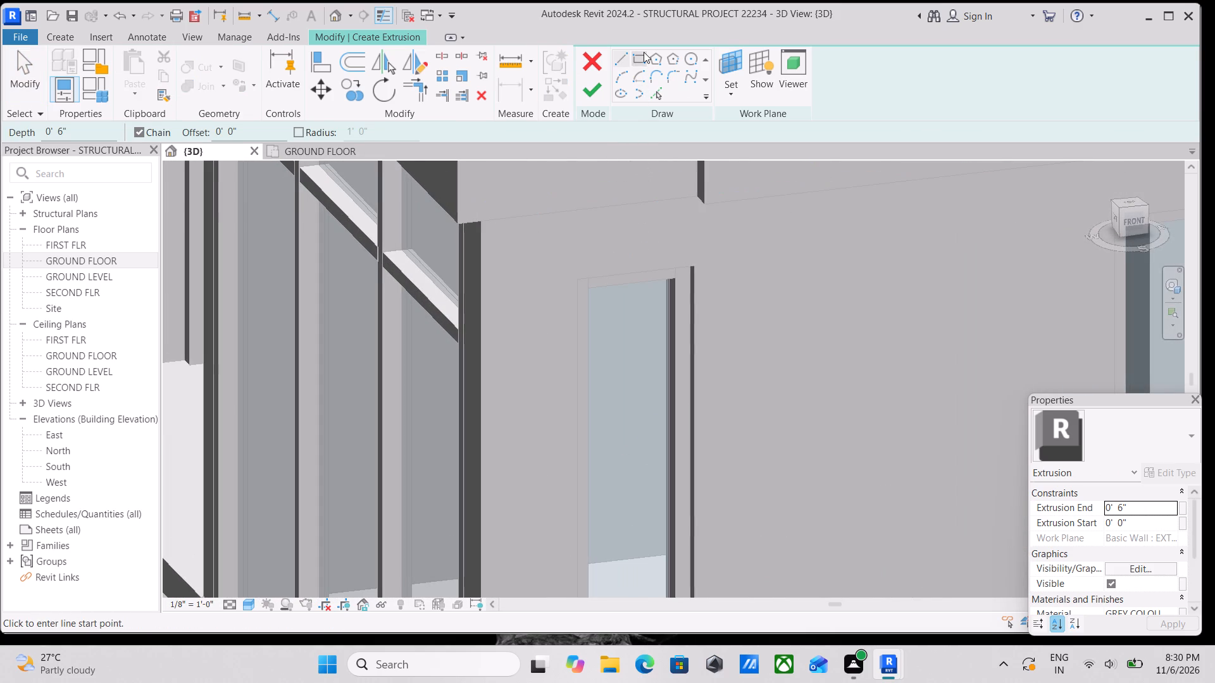
left_click(633, 60)
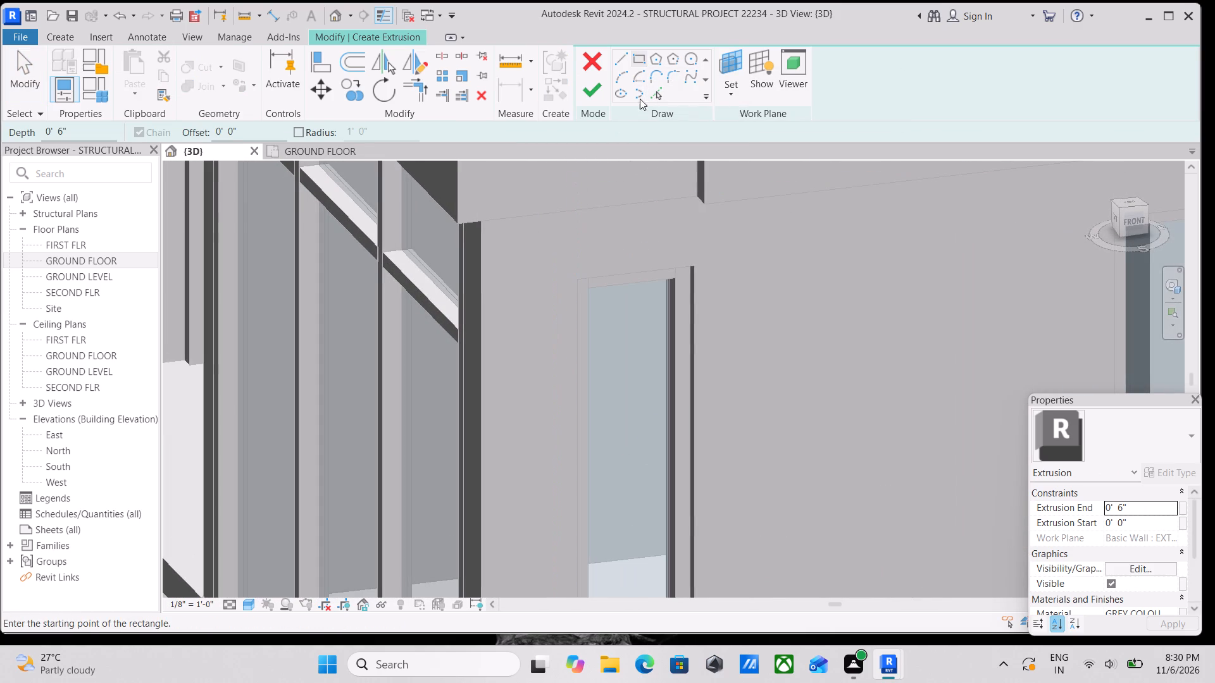
left_click(543, 237)
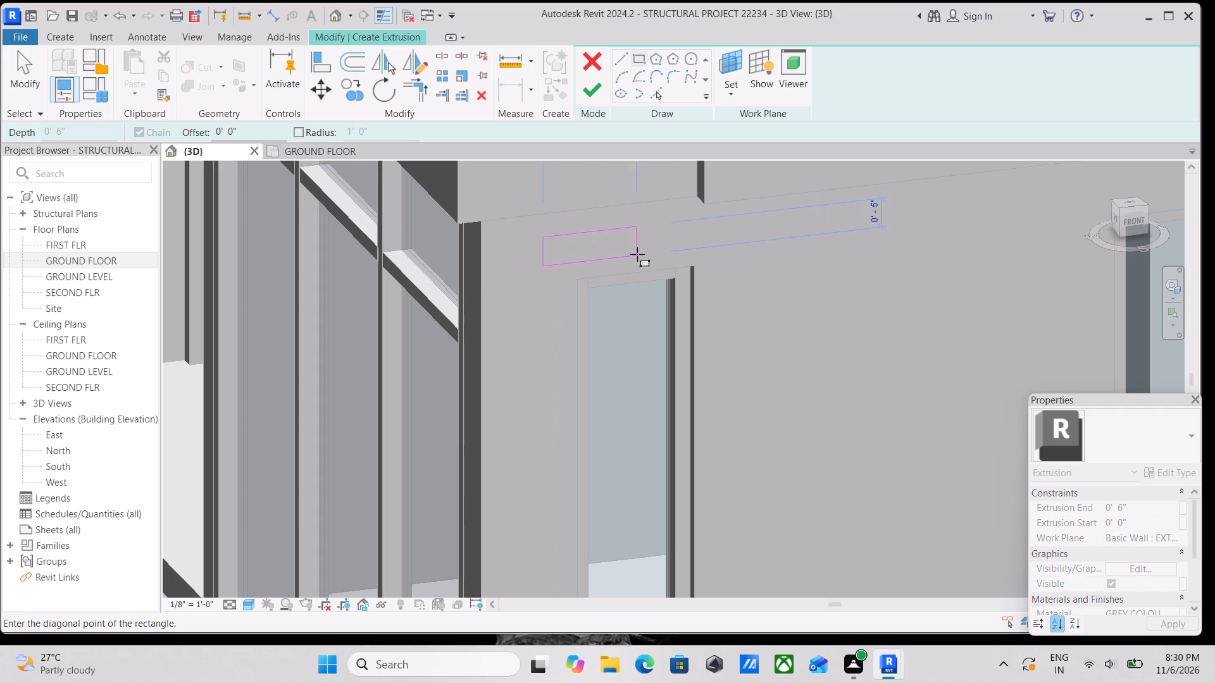
left_click(760, 243)
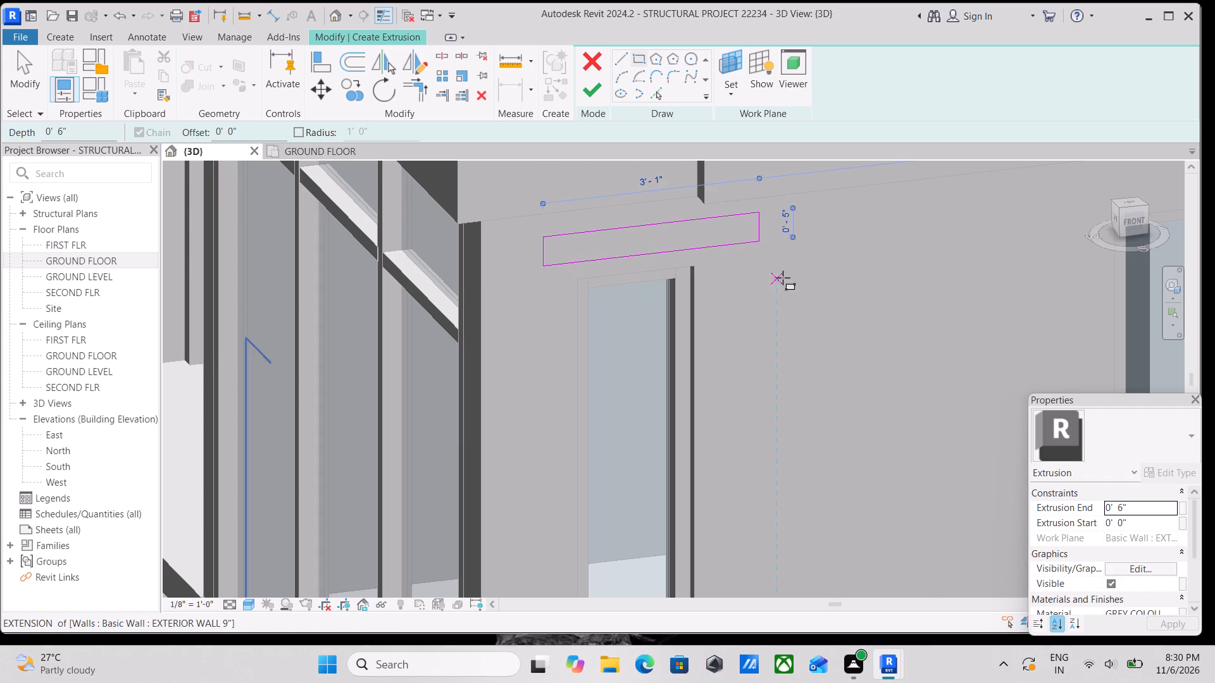
scroll(740, 243, "down", 1)
key("Escape")
scroll(761, 254, "up", 3)
key("Escape")
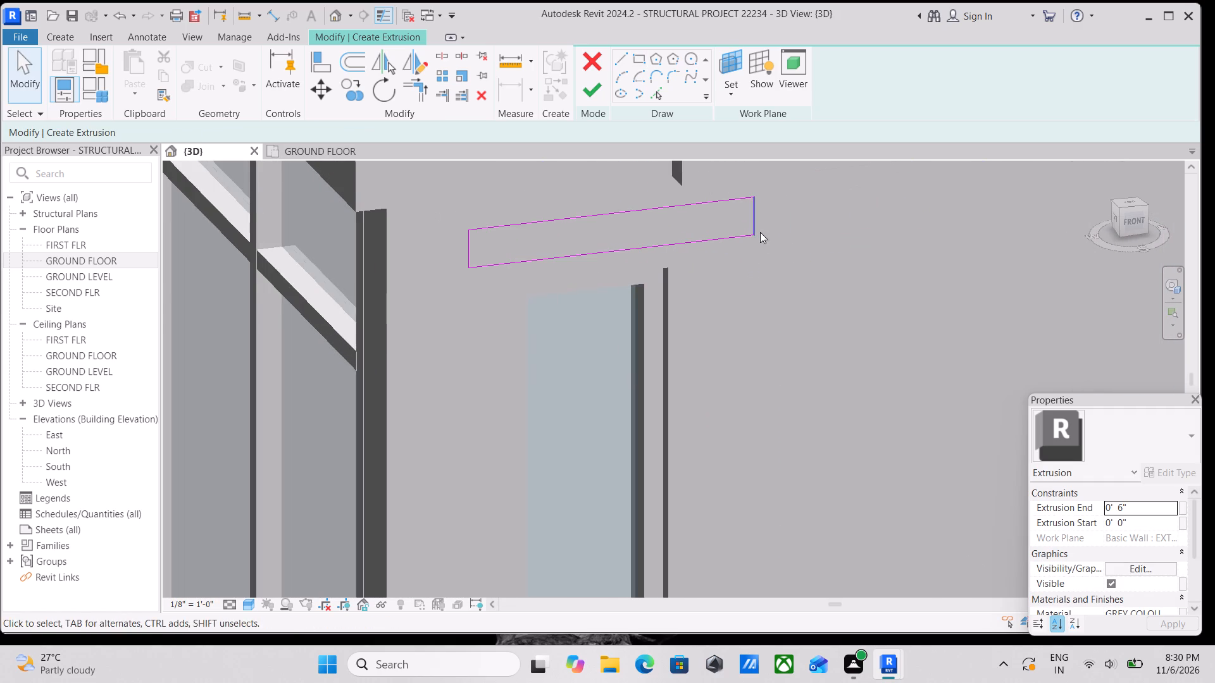
key("Escape")
Delete the rectangle's short edge on the side facing the second upper window.
left_click(760, 219)
right_click(760, 218)
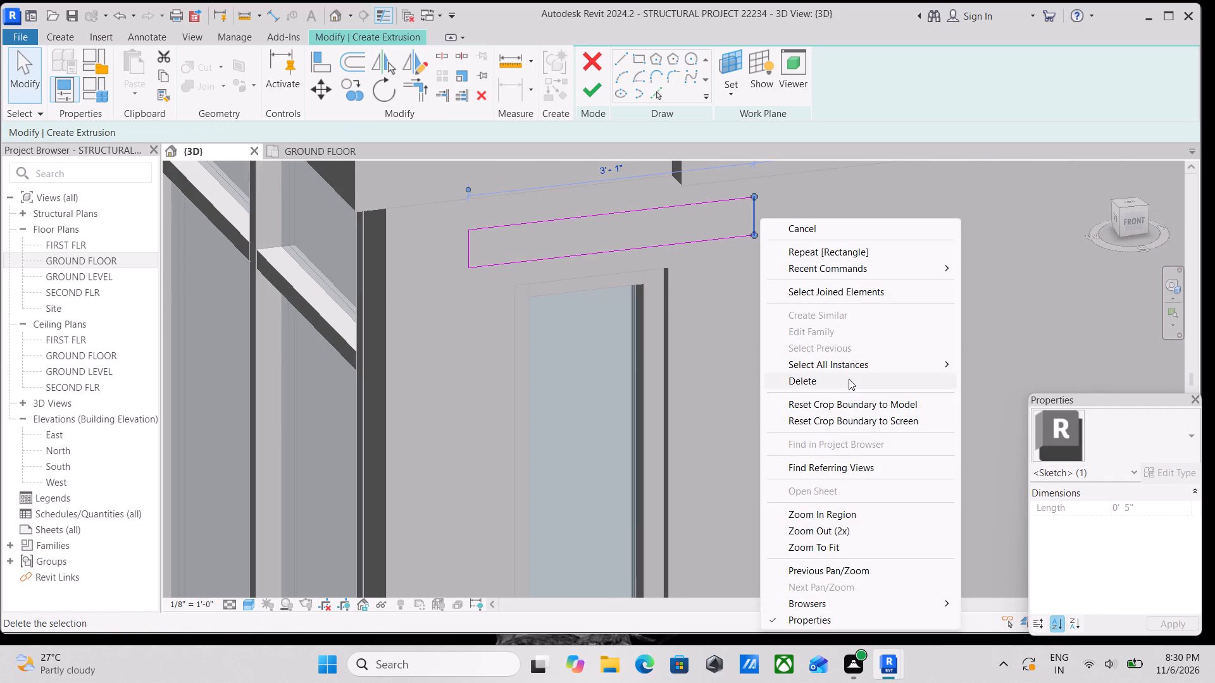
left_click(849, 383)
Draw a vertical line about 8'-9" long from the open end of the profile's lower edge down to the balcony floor.
left_click(616, 58)
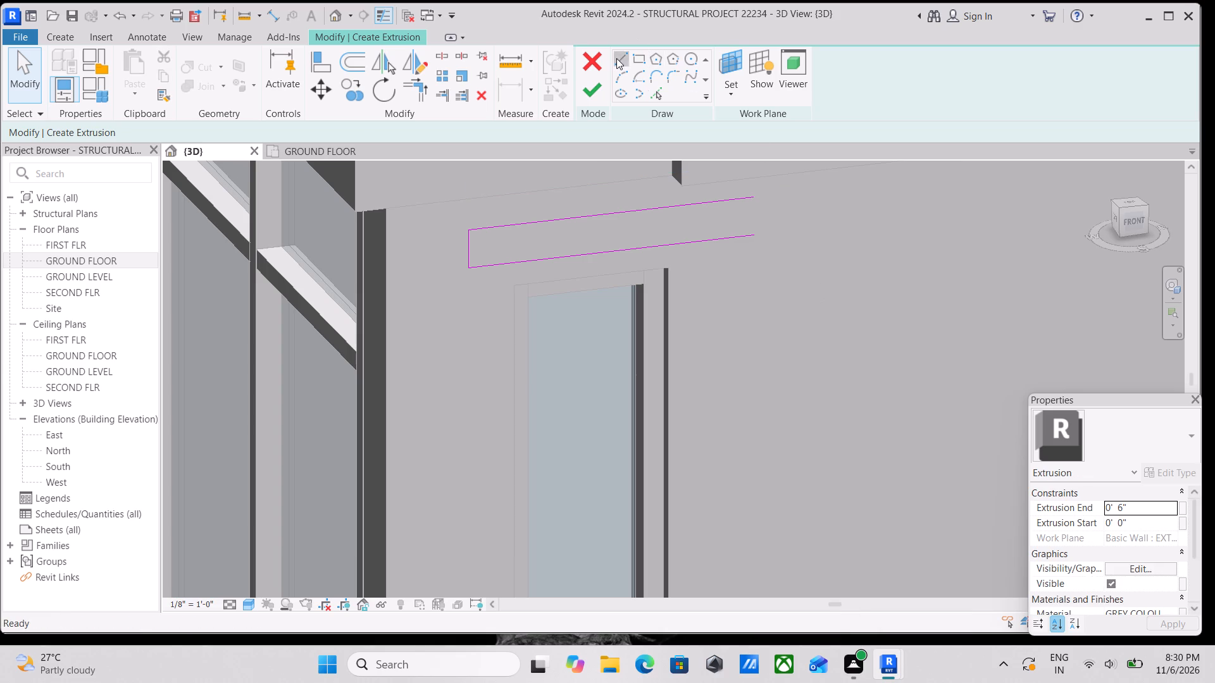
left_click(749, 240)
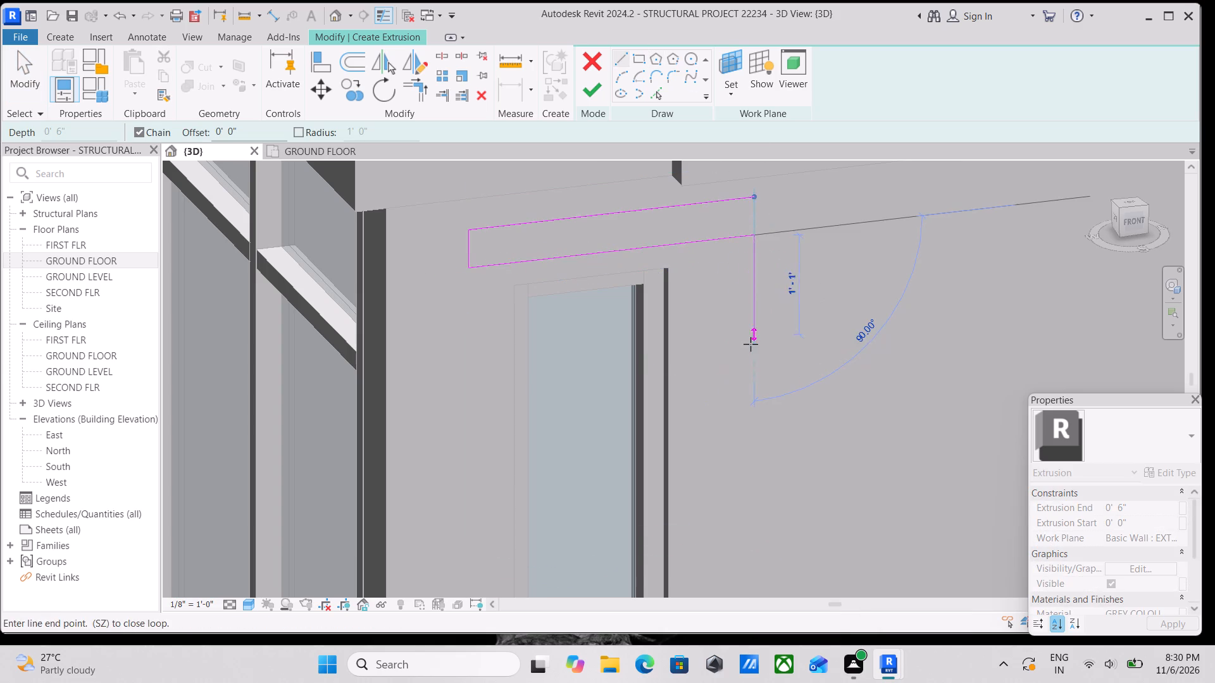
middle_click_drag(752, 352, 766, 210)
scroll(794, 348, "down", 4)
middle_click_drag(794, 354, 764, 219)
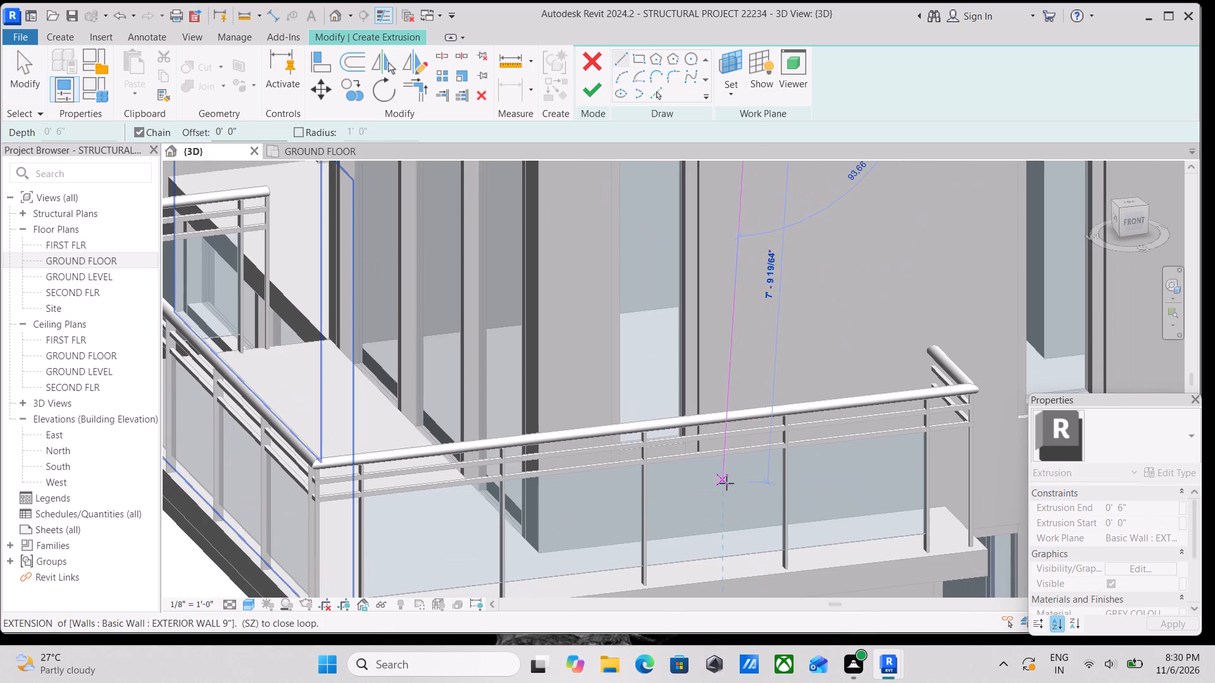
left_click(742, 524)
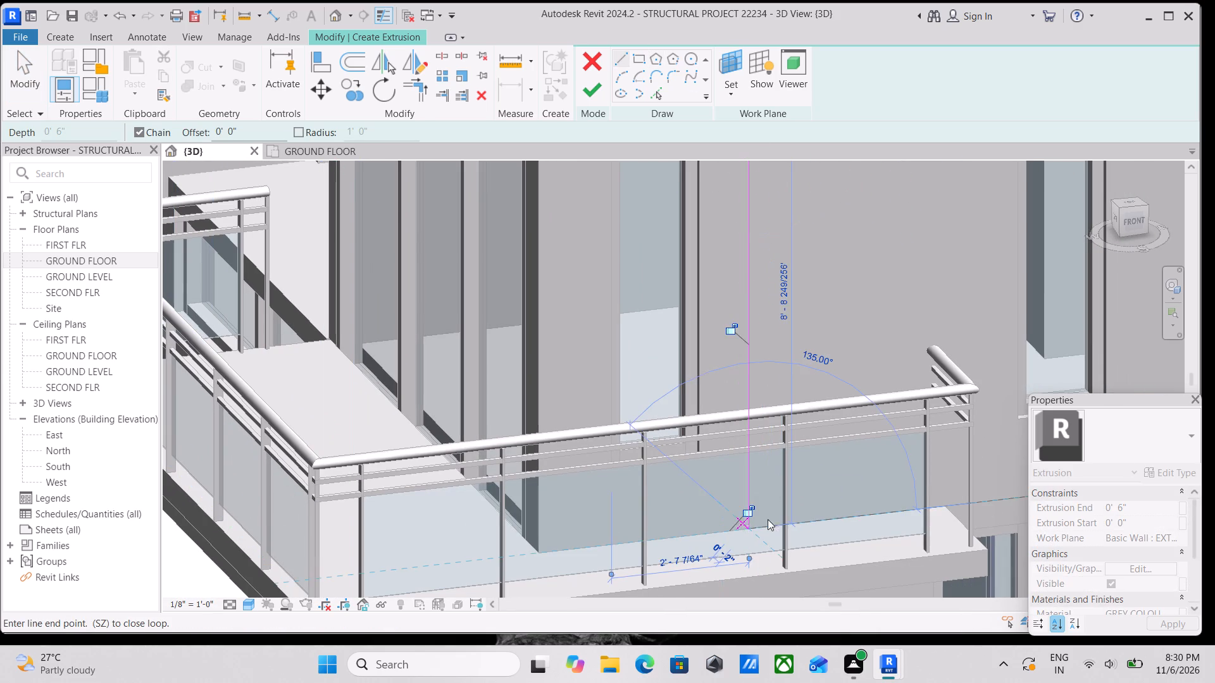
key("Escape")
scroll(780, 413, "down", 2)
middle_click_drag(771, 401, 754, 472)
middle_click_drag(757, 250, 757, 302)
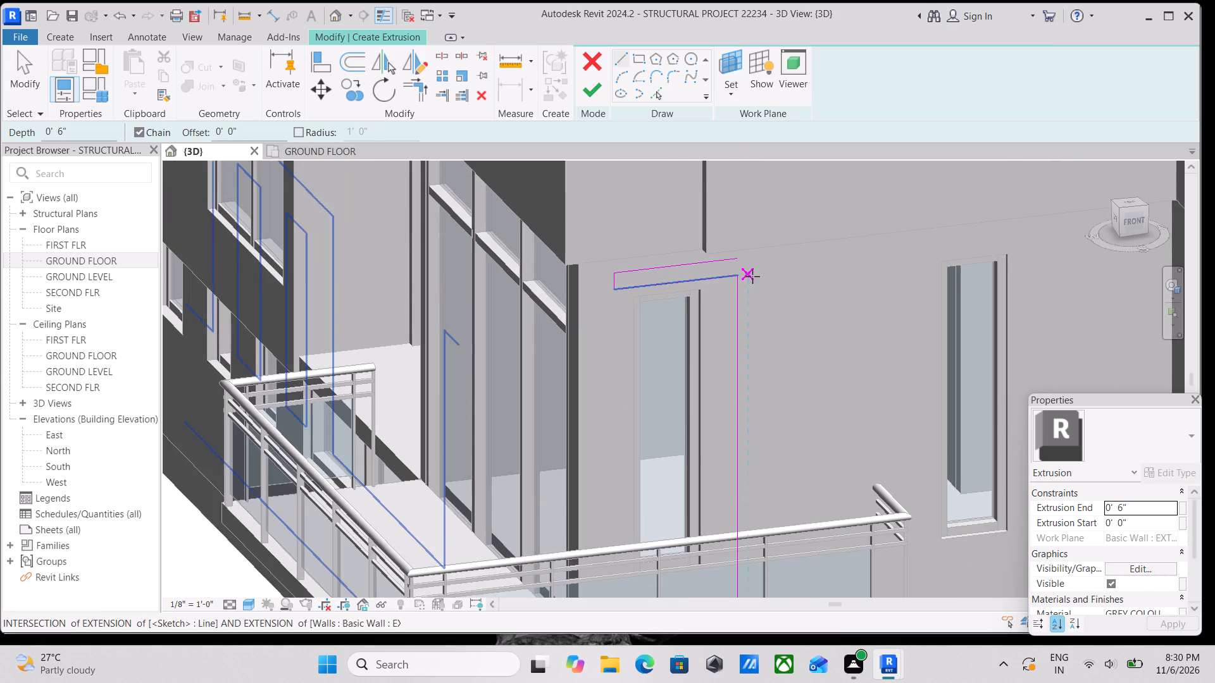
scroll(752, 276, "up", 3)
key("Escape")
key("Escape")
scroll(523, 290, "up", 4)
key("Escape")
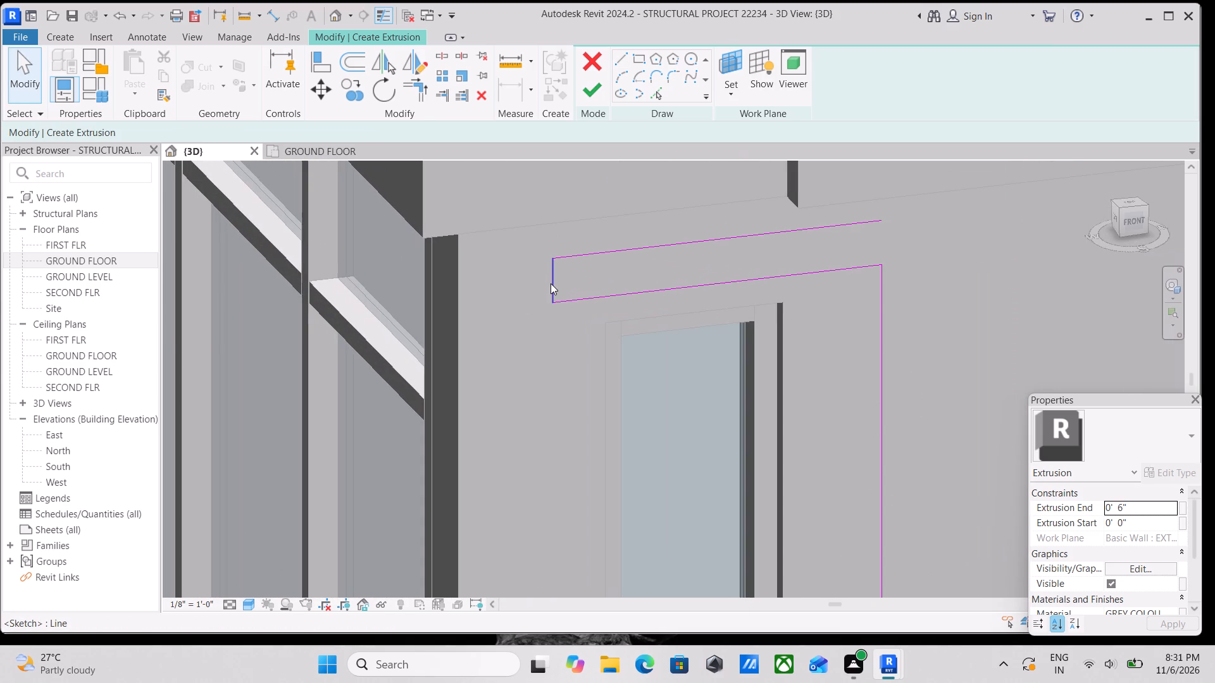
Set the spacing between the profile's upper and lower long edges to 6".
left_click(551, 283)
left_click(679, 247)
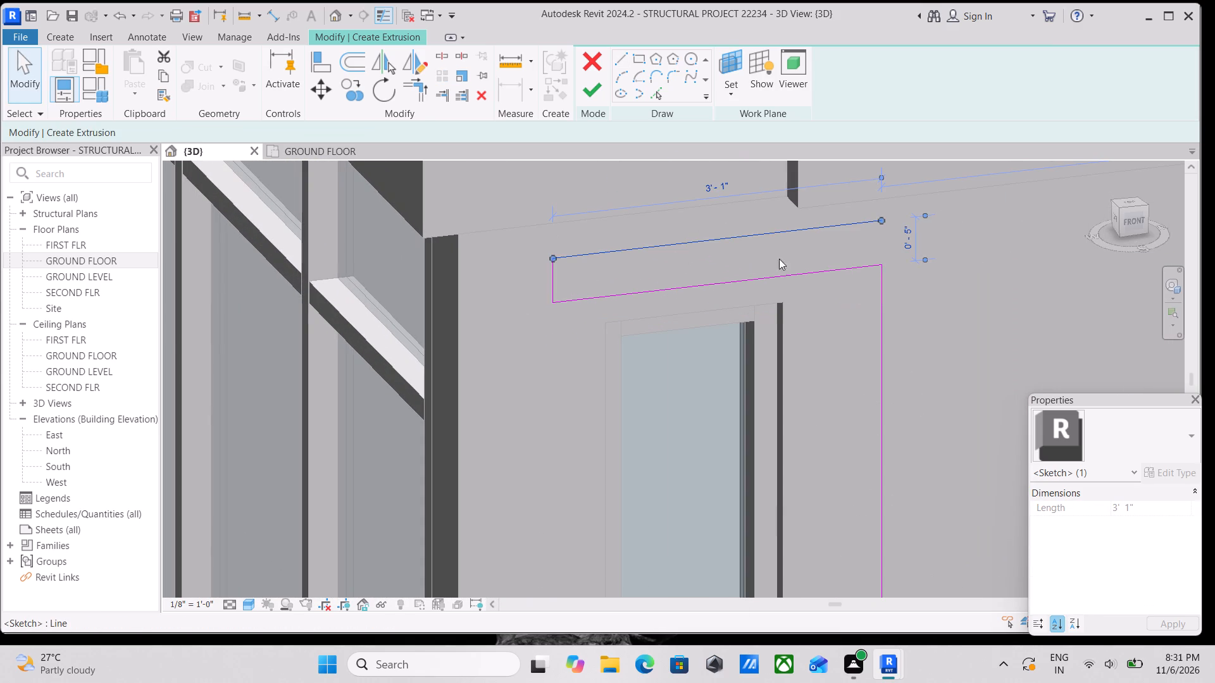
left_click(914, 237)
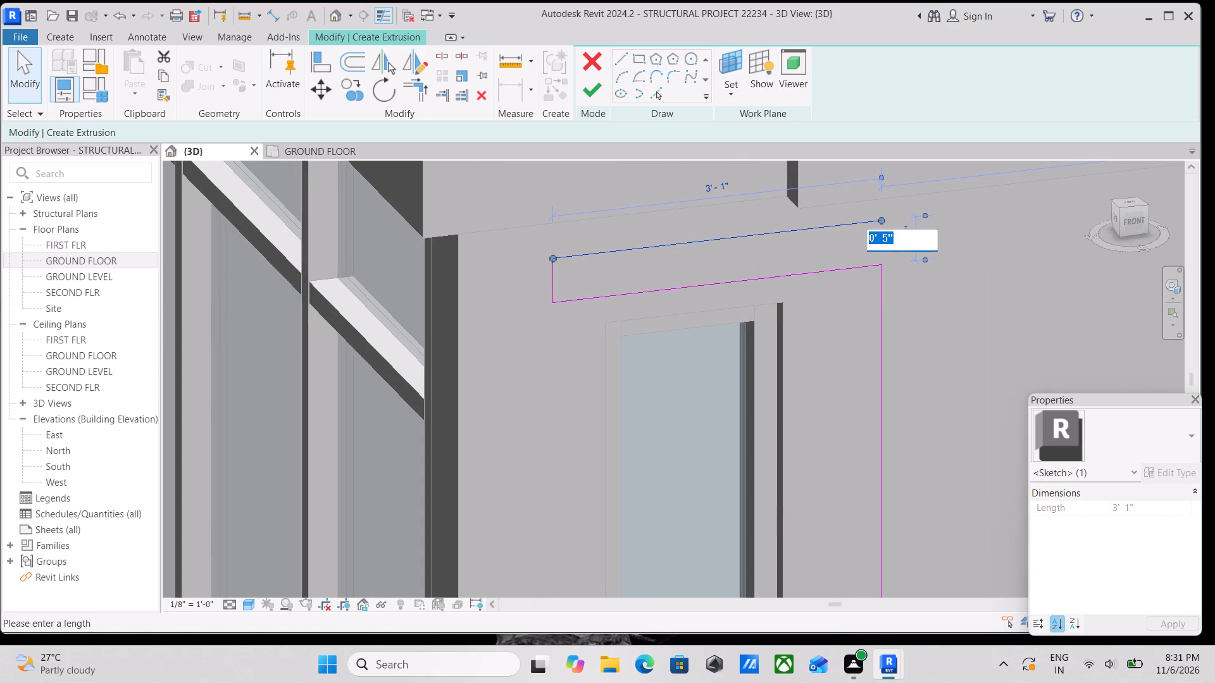
key("6")
key("shift+quotedbl")
key("Return")
key("Escape")
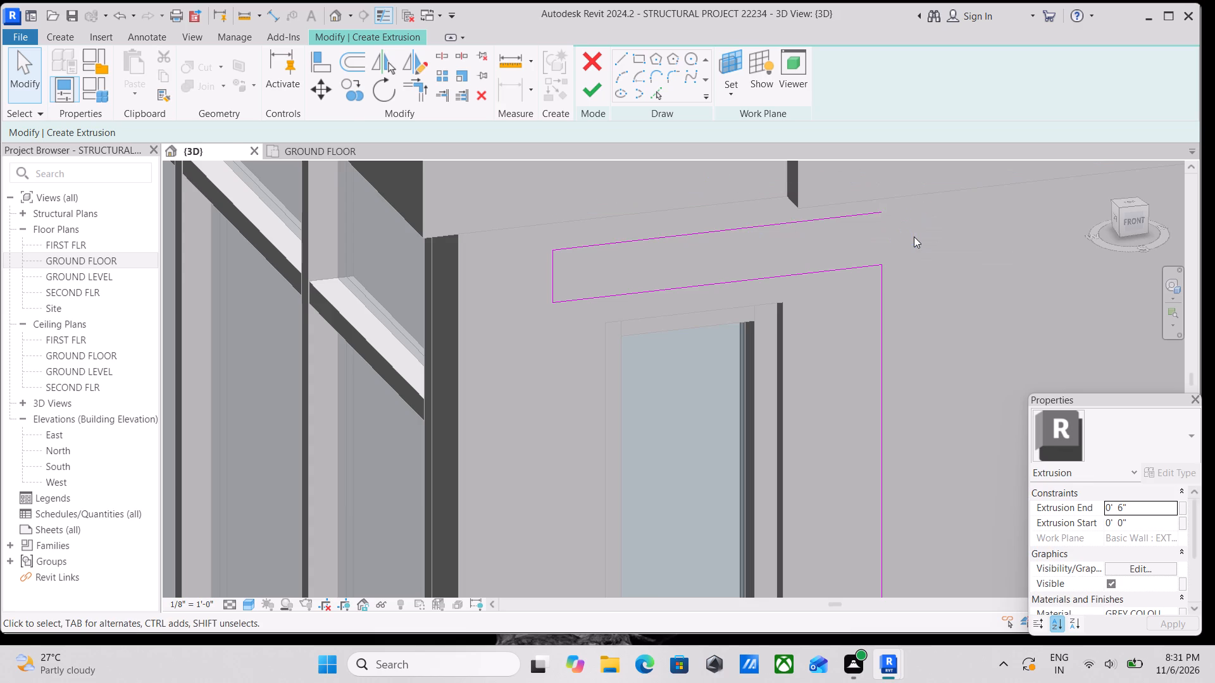
Draw a second vertical line down to the balcony floor, offset 6" outward from the first vertical line.
scroll(909, 257, "down", 1)
middle_click_drag(906, 286, 834, 259)
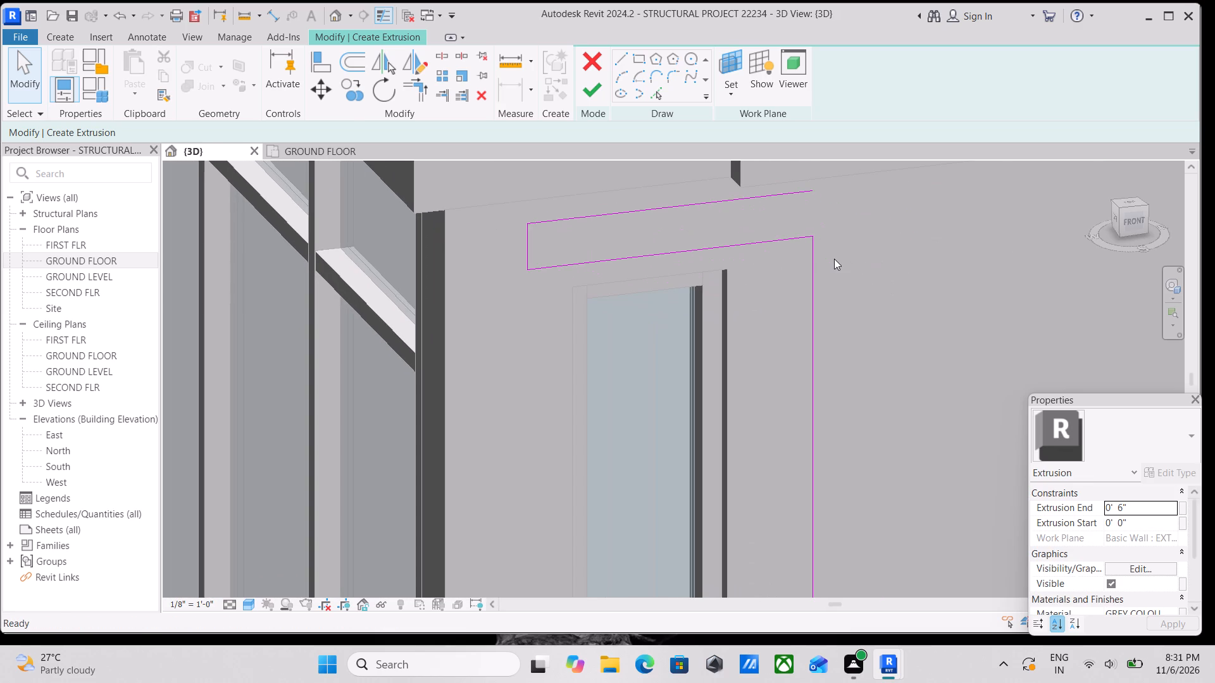
left_click(624, 56)
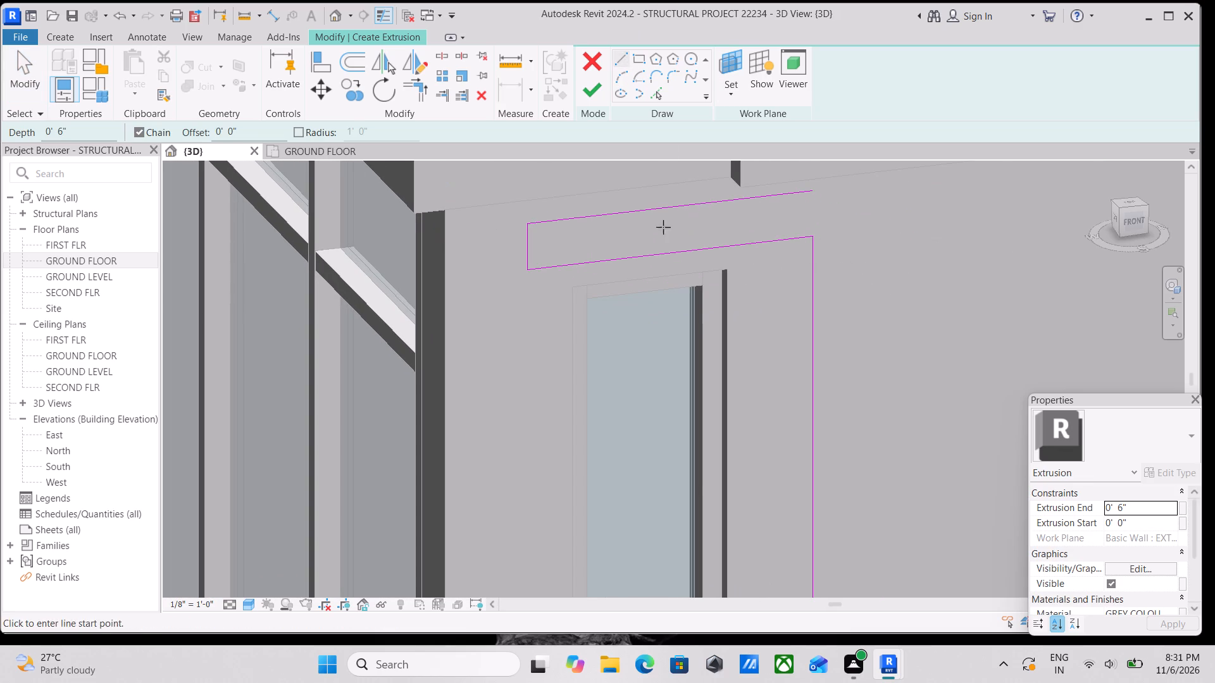
left_click_drag(258, 128, 199, 139)
key("6")
key("shift+quotedbl")
key("Return")
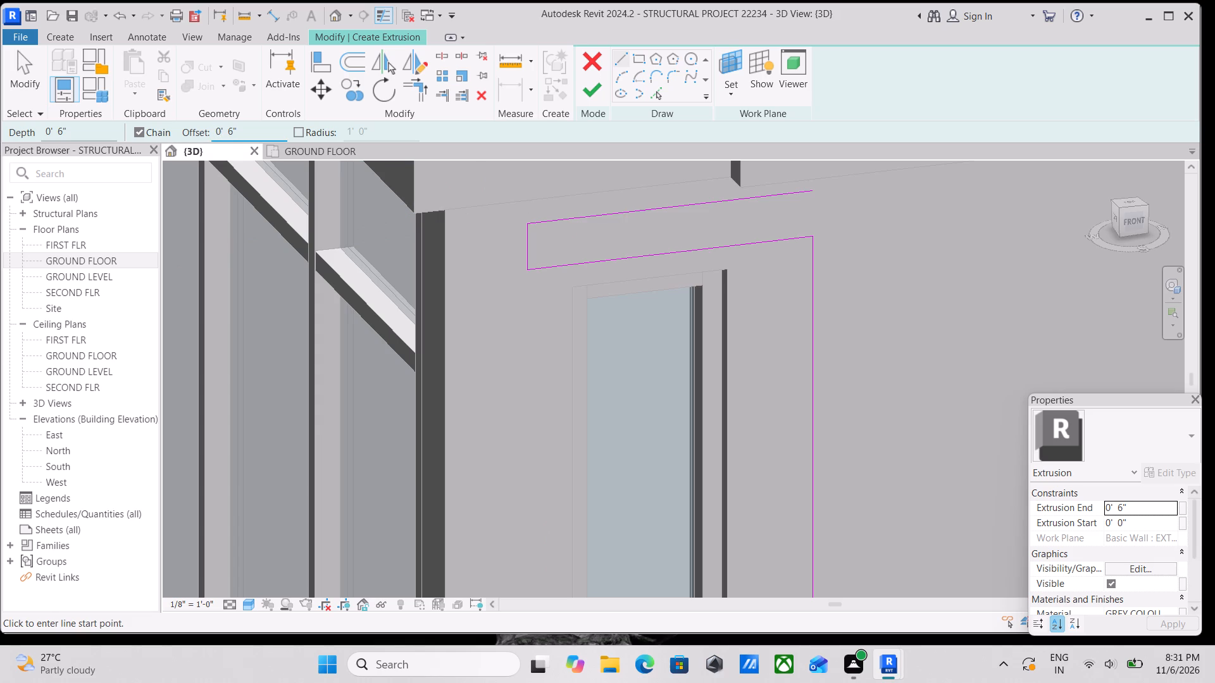
left_click(807, 241)
middle_click_drag(834, 318, 785, 215)
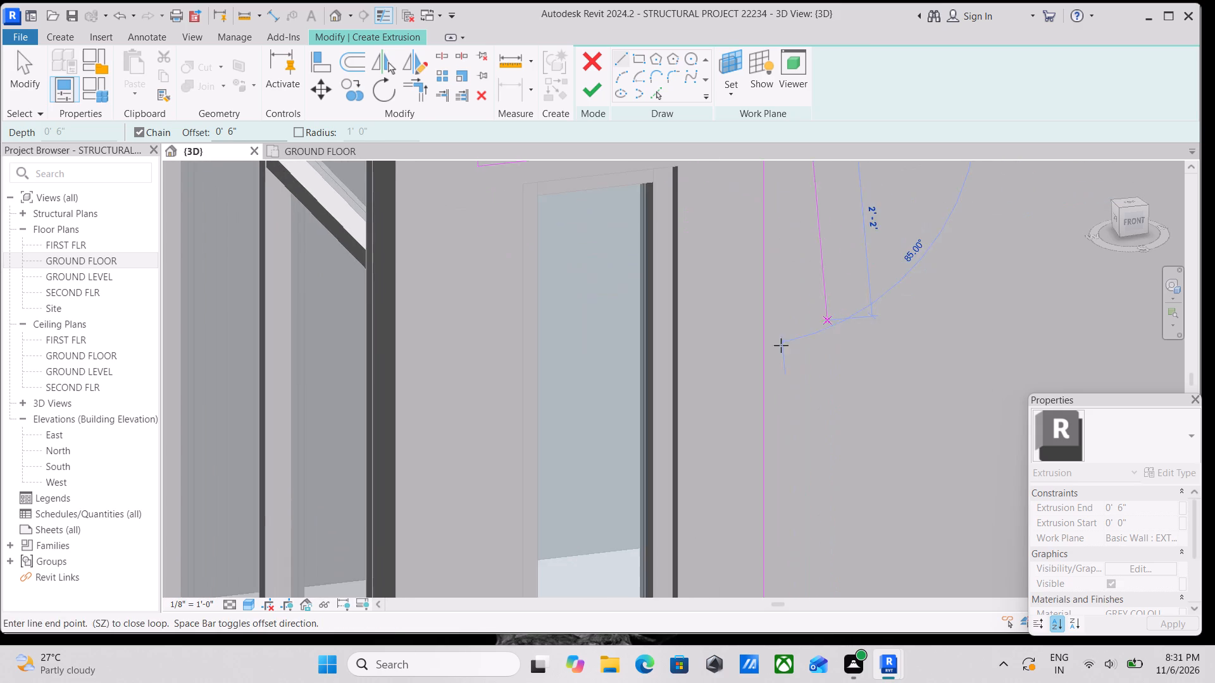
scroll(781, 369, "down", 3)
middle_click_drag(777, 390, 739, 211)
scroll(729, 473, "down", 2)
middle_click_drag(729, 473, 730, 410)
scroll(734, 500, "up", 2)
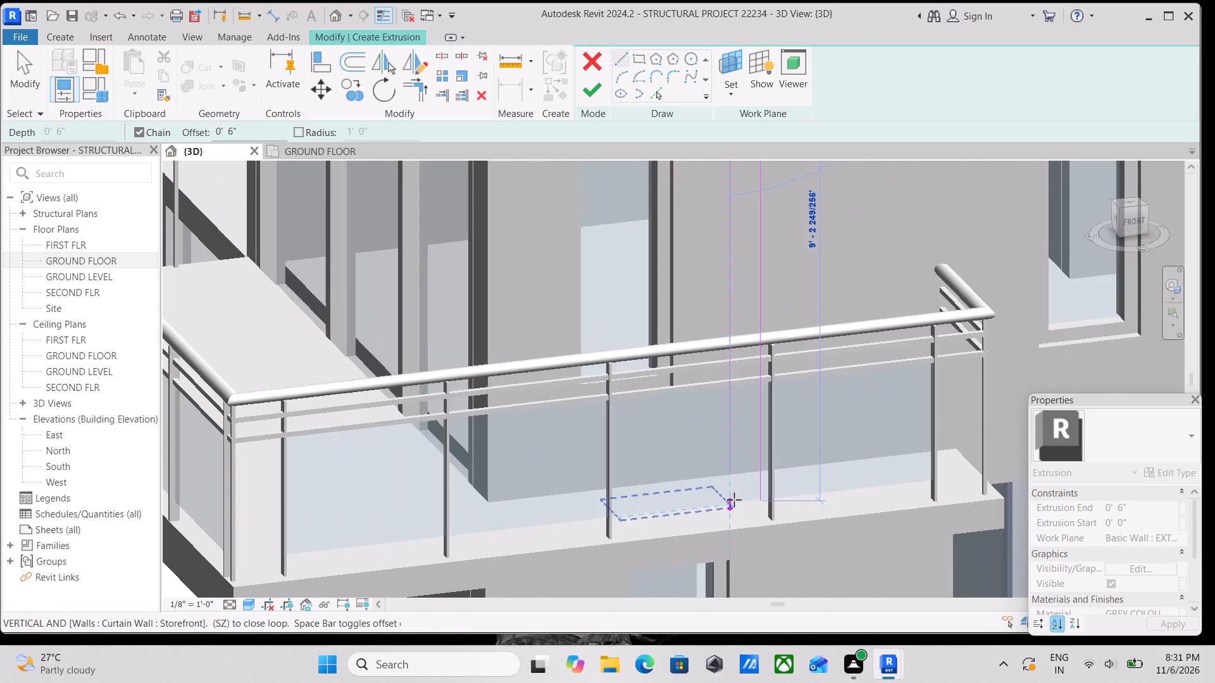
left_click(733, 474)
scroll(733, 471, "down", 1)
middle_click_drag(733, 471, 709, 553)
key("Escape")
scroll(771, 403, "down", 2)
middle_click_drag(771, 403, 730, 660)
scroll(683, 406, "up", 2)
key("Escape")
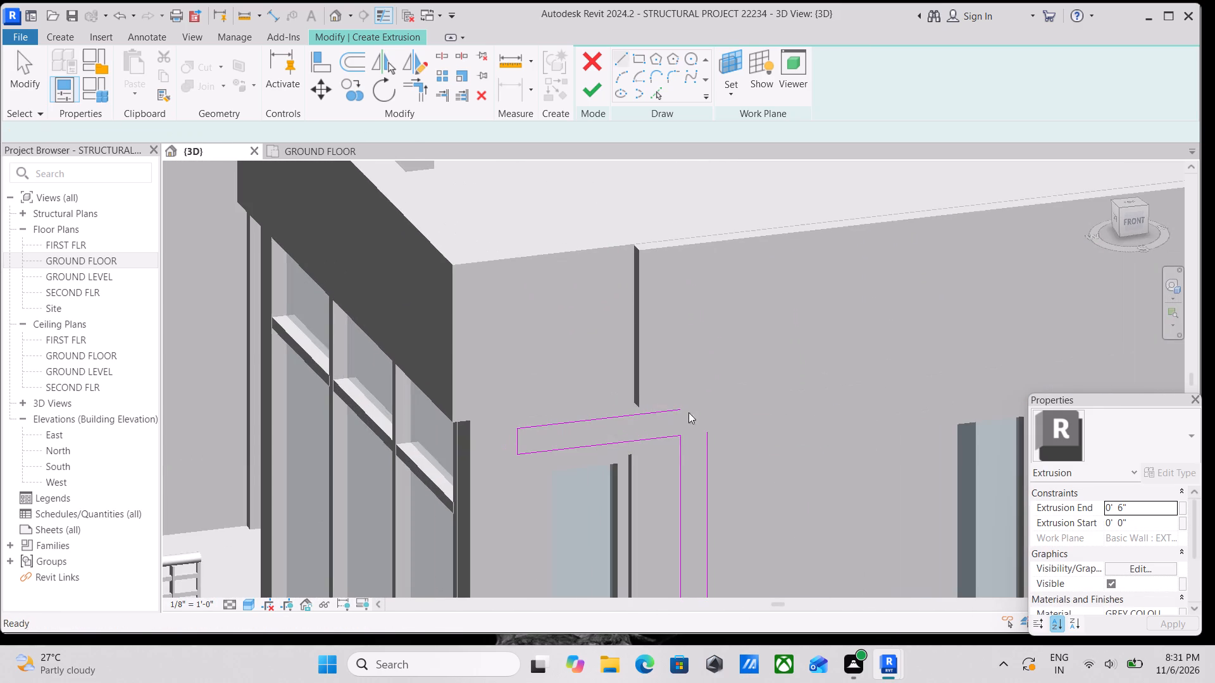
Trim/extend the profile's top edge and the outer vertical line to meet in a corner.
type("TR")
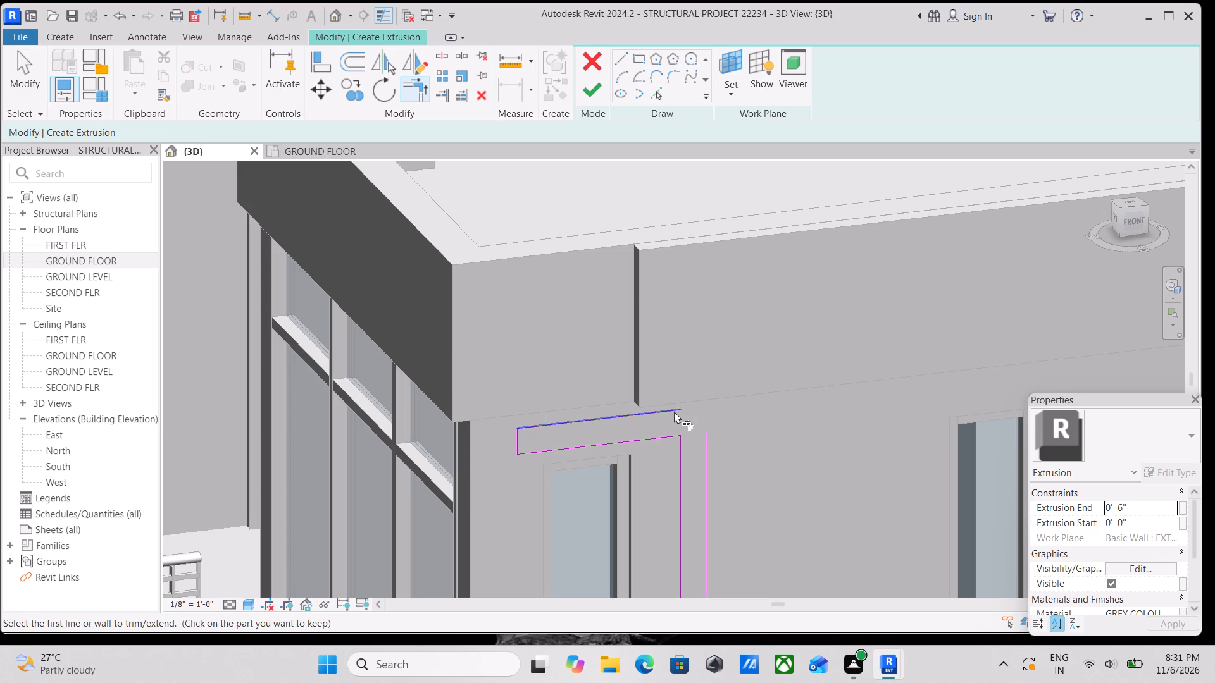
left_click(674, 411)
left_click(711, 450)
scroll(838, 481, "down", 3)
middle_click_drag(832, 479, 813, 329)
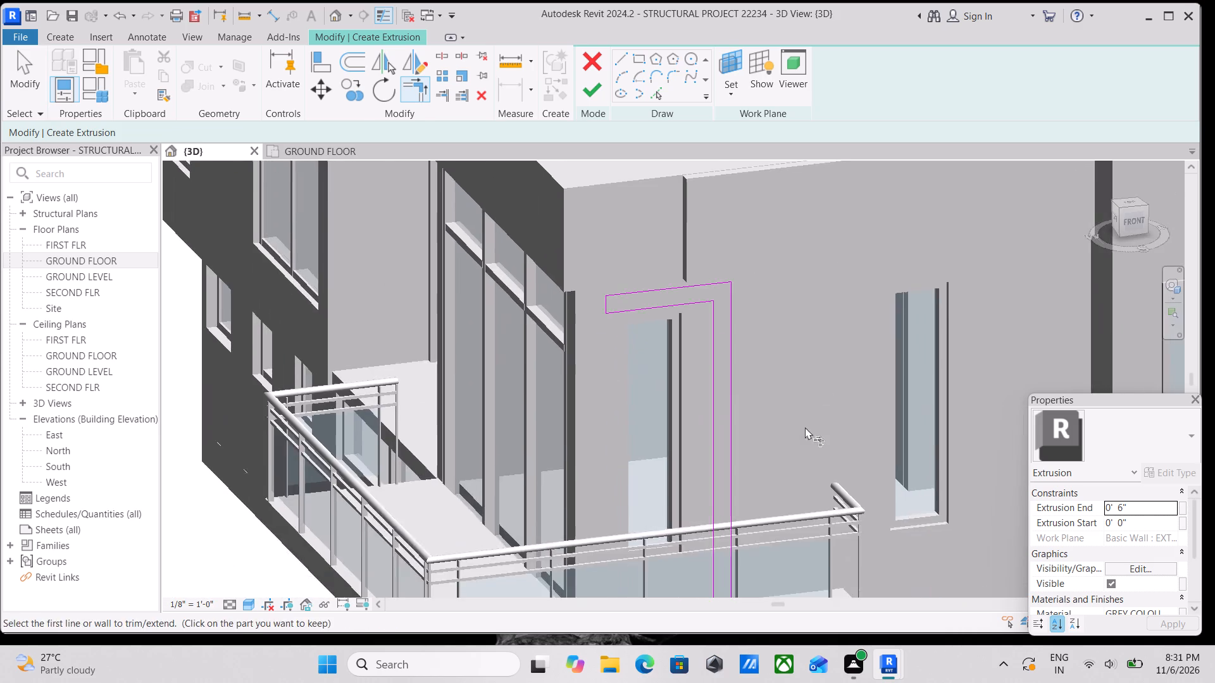
scroll(795, 436, "down", 1)
middle_click_drag(790, 426, 783, 334)
scroll(736, 465, "up", 10)
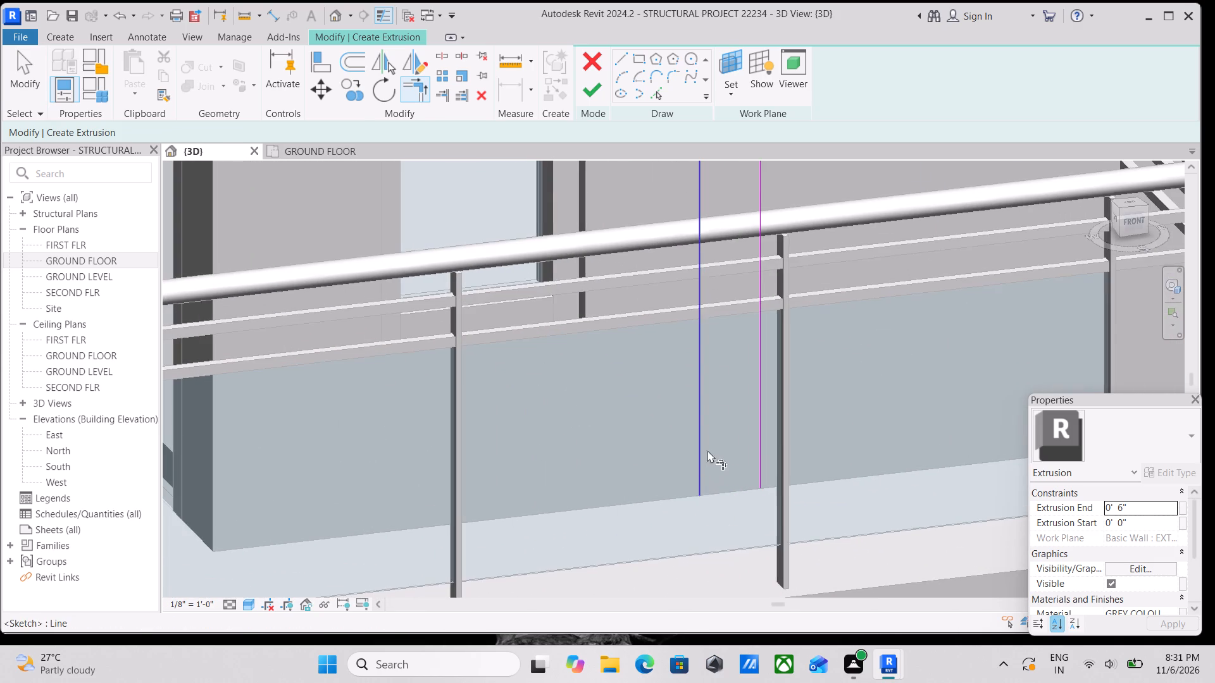
key("Escape")
key("Escape")
Close the profile with a short line joining the two vertical lines' lower ends at the balcony floor.
scroll(722, 491, "up", 2)
left_click(617, 64)
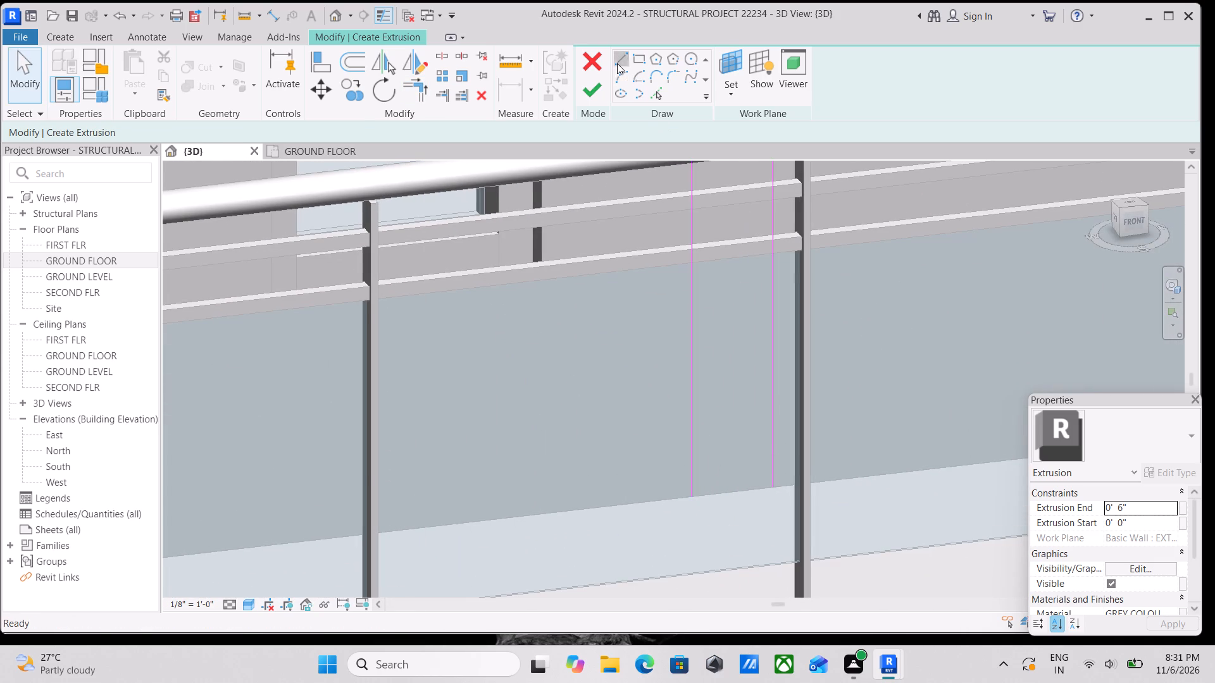
left_click(694, 495)
left_click(769, 487)
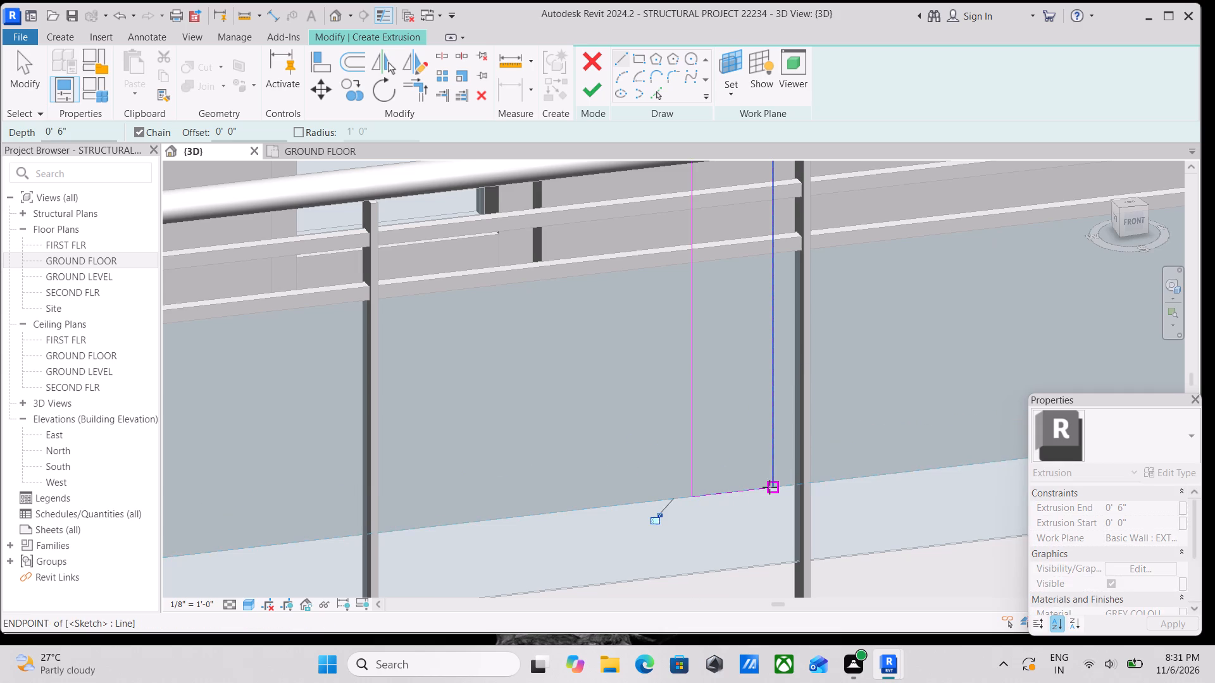
scroll(769, 487, "down", 3)
key("Escape")
Set the extrusion end to 1' and finish both the extrusion and the in-place model.
scroll(702, 392, "down", 6)
middle_click_drag(706, 324, 719, 495)
scroll(723, 350, "down", 1)
middle_click_drag(723, 350, 720, 379)
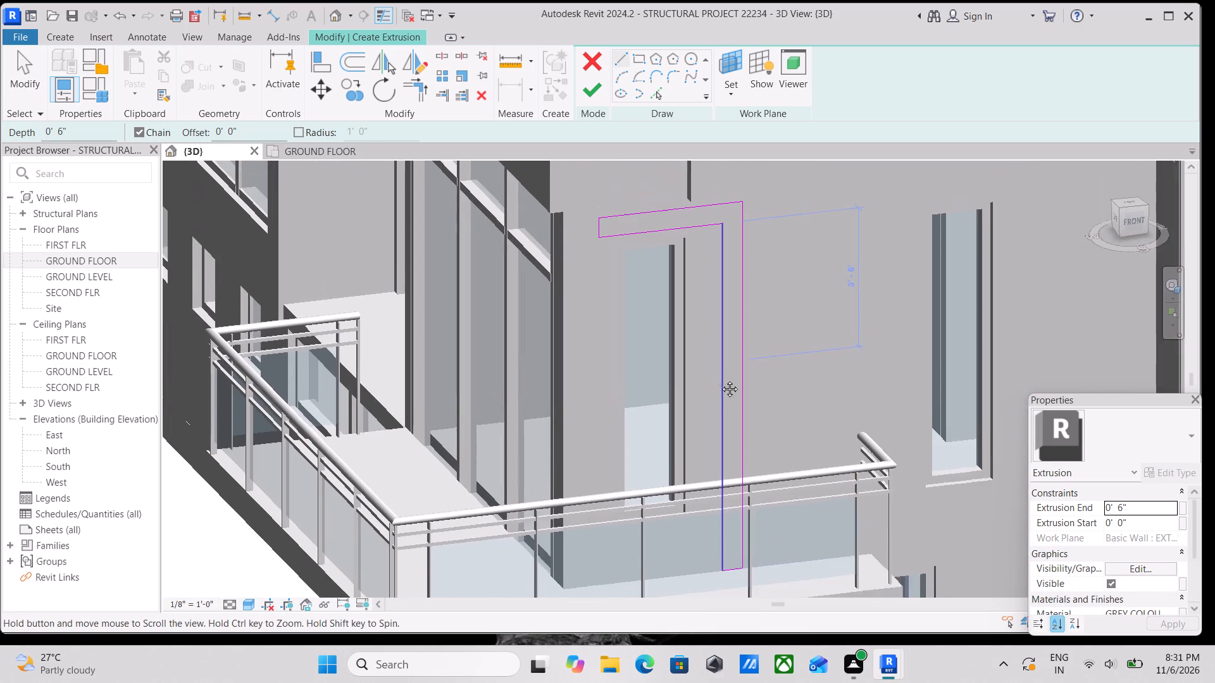
middle_click_drag(720, 379, 720, 388)
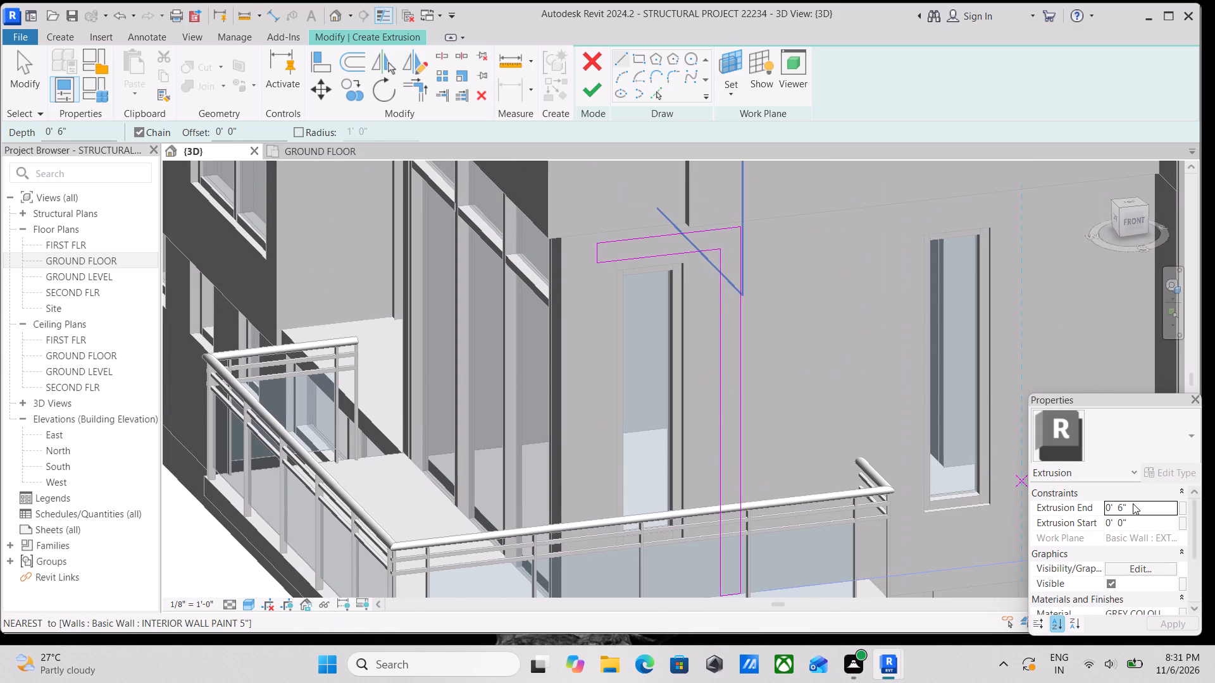
left_click(1133, 503)
left_click_drag(1154, 507, 1056, 492)
type("1'")
key("Return")
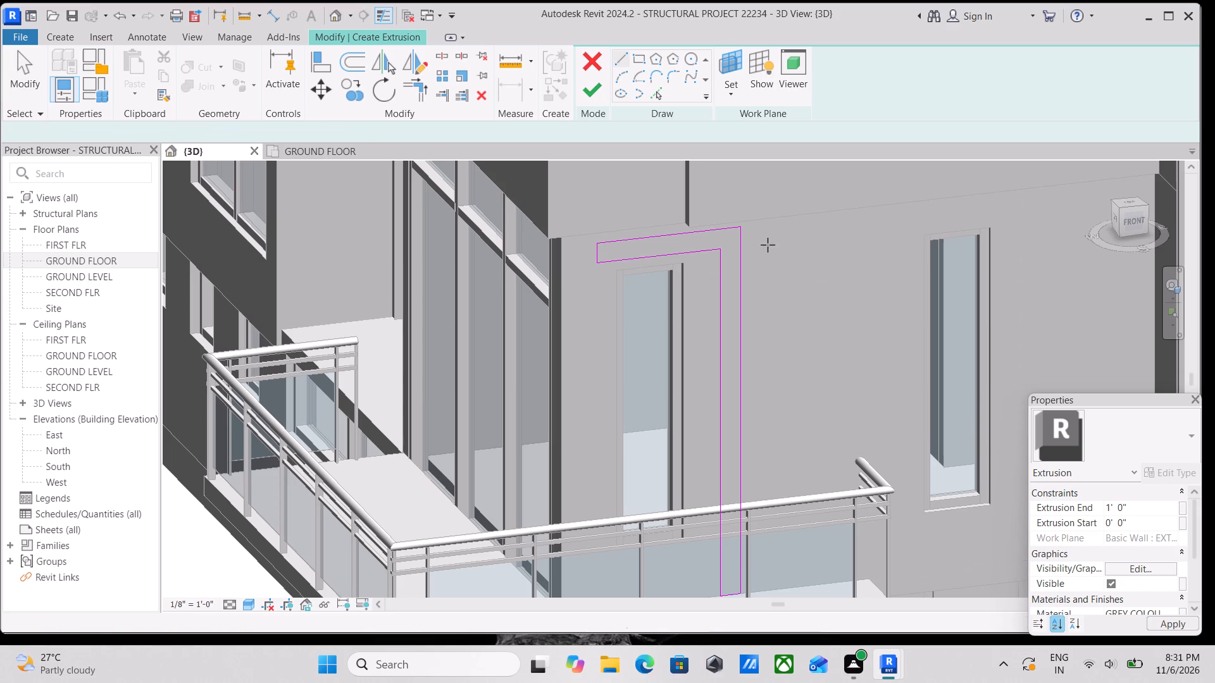
left_click(581, 90)
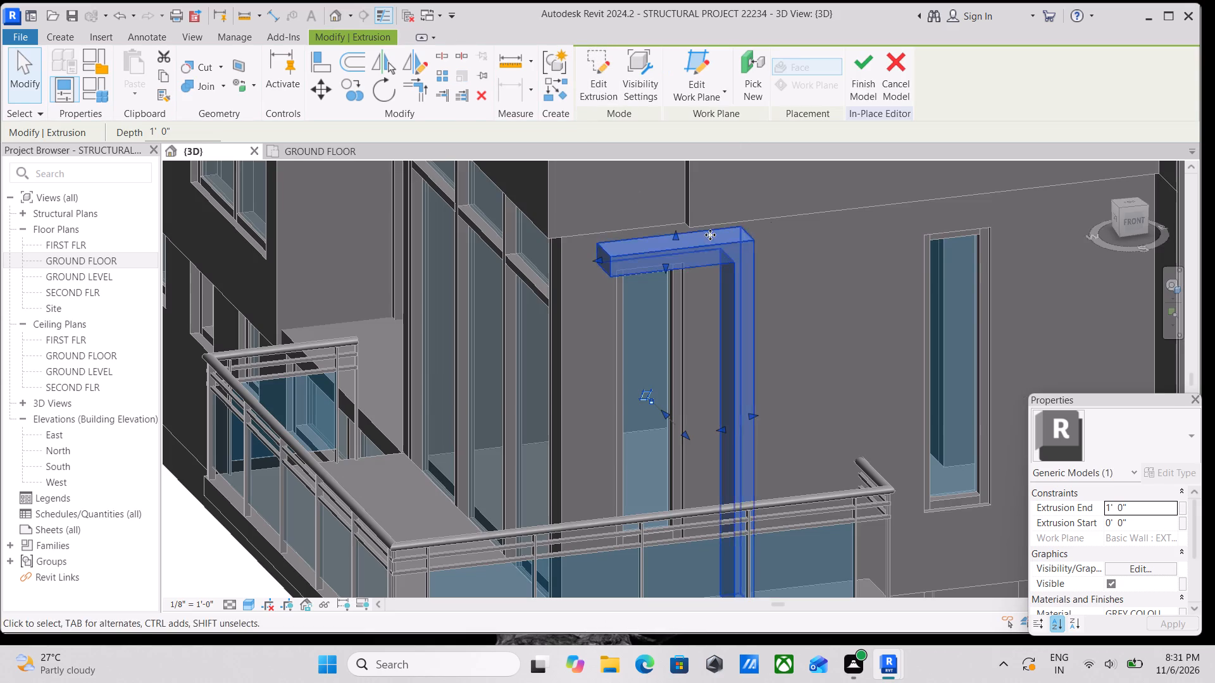
left_click(853, 63)
Stretch the free end of the frame's top arm to the front wall's corner beside the large balcony glazing.
scroll(815, 252, "down", 2)
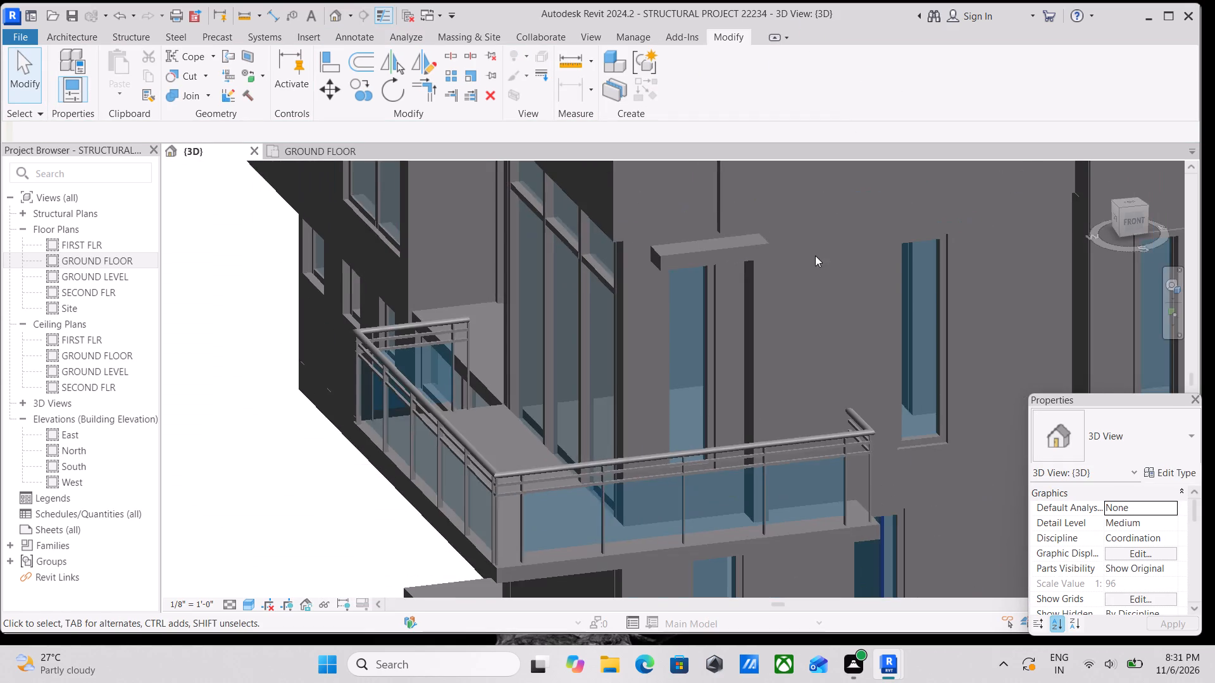
scroll(818, 297, "down", 2)
middle_click_drag(780, 297, 895, 324, "shift")
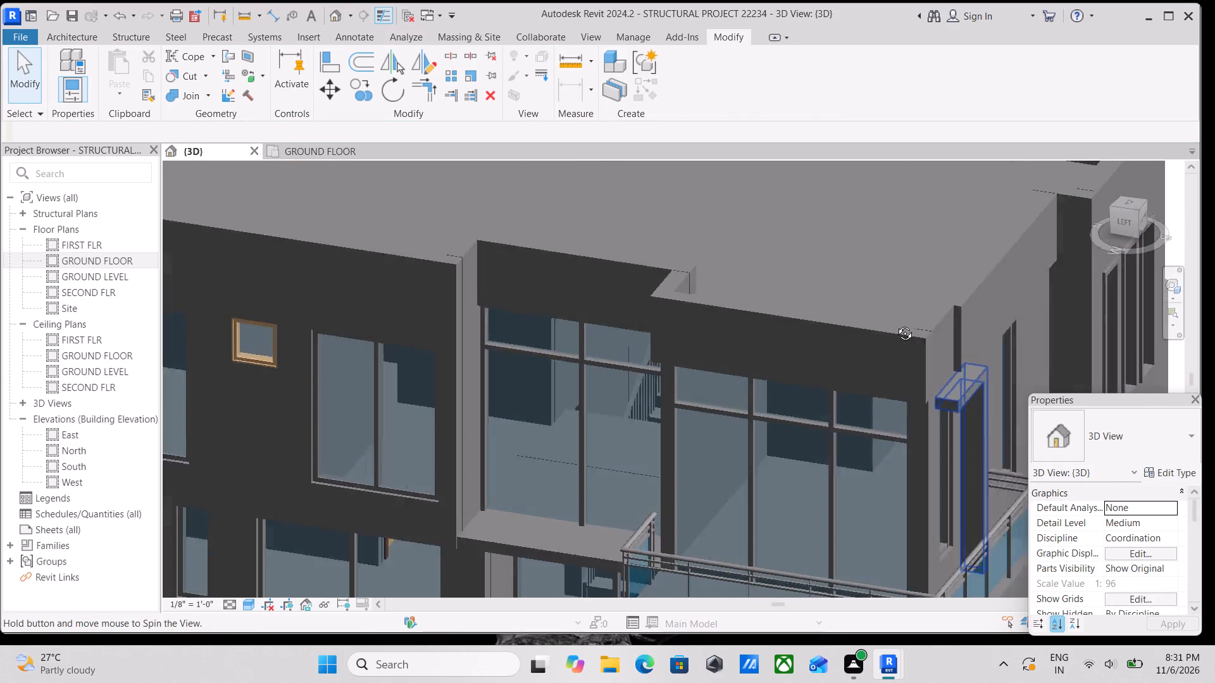
middle_click_drag(895, 324, 871, 321, "shift")
scroll(875, 370, "up", 2)
left_click(873, 368)
scroll(856, 393, "up", 3)
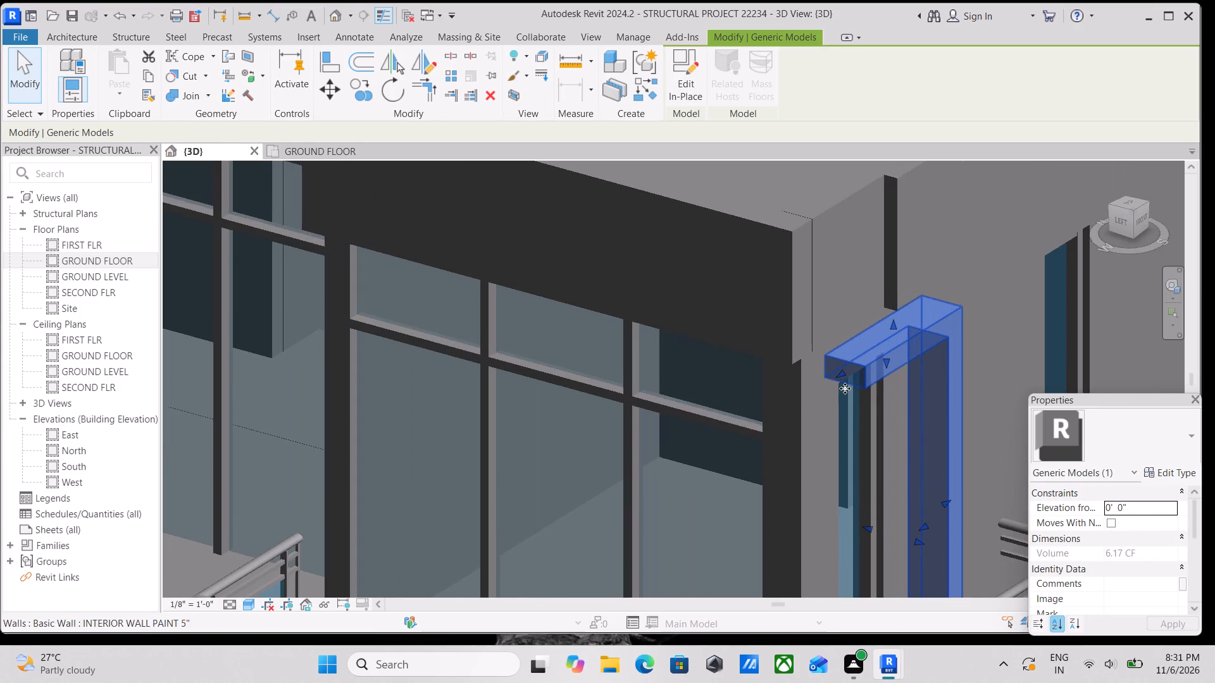
left_click_drag(844, 385, 828, 391)
scroll(864, 387, "up", 6)
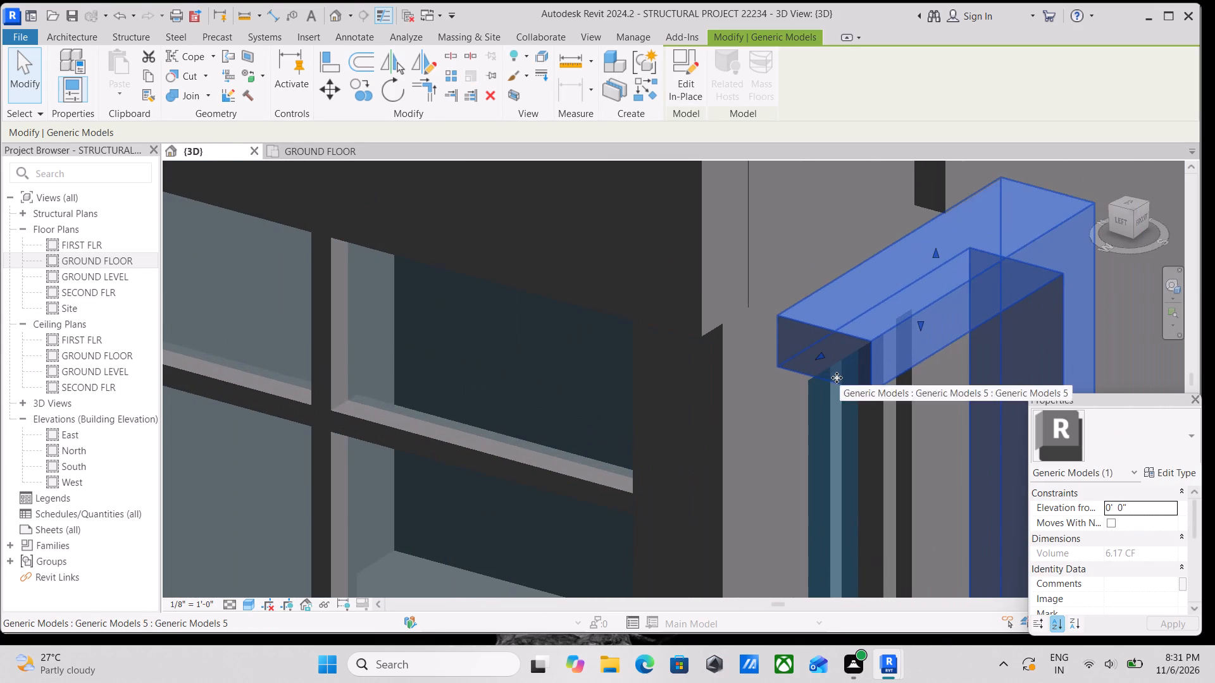
left_click_drag(818, 360, 780, 376)
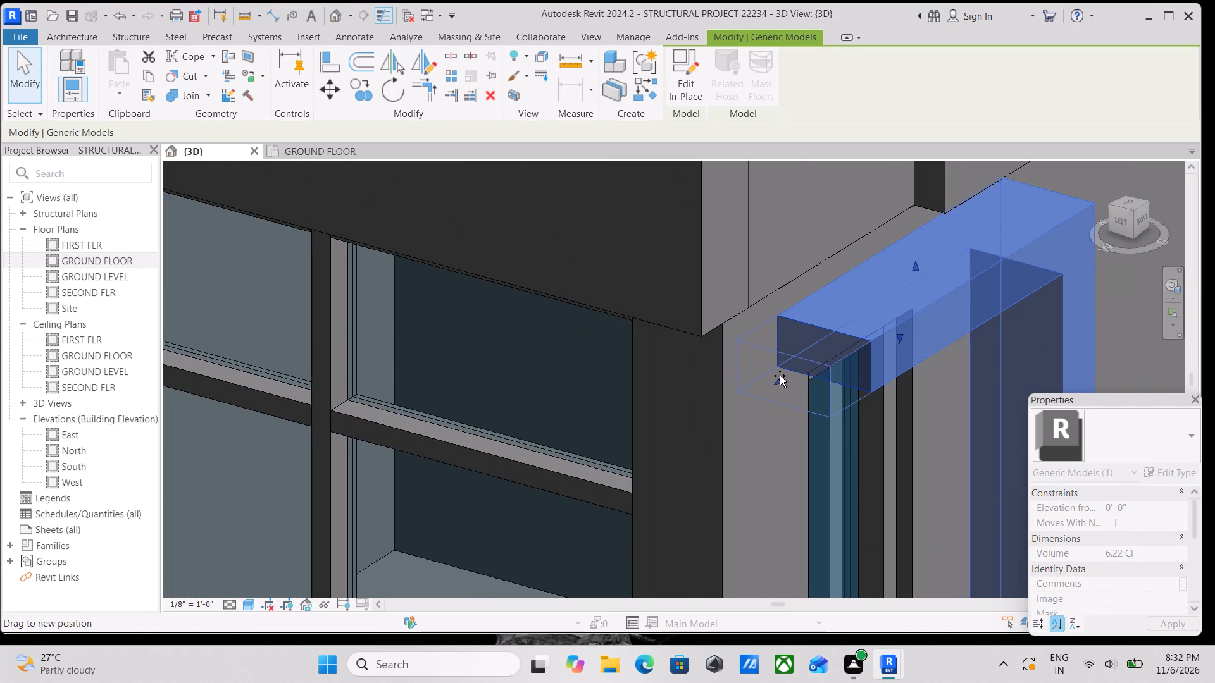
left_click_drag(780, 376, 764, 378)
scroll(766, 381, "down", 3)
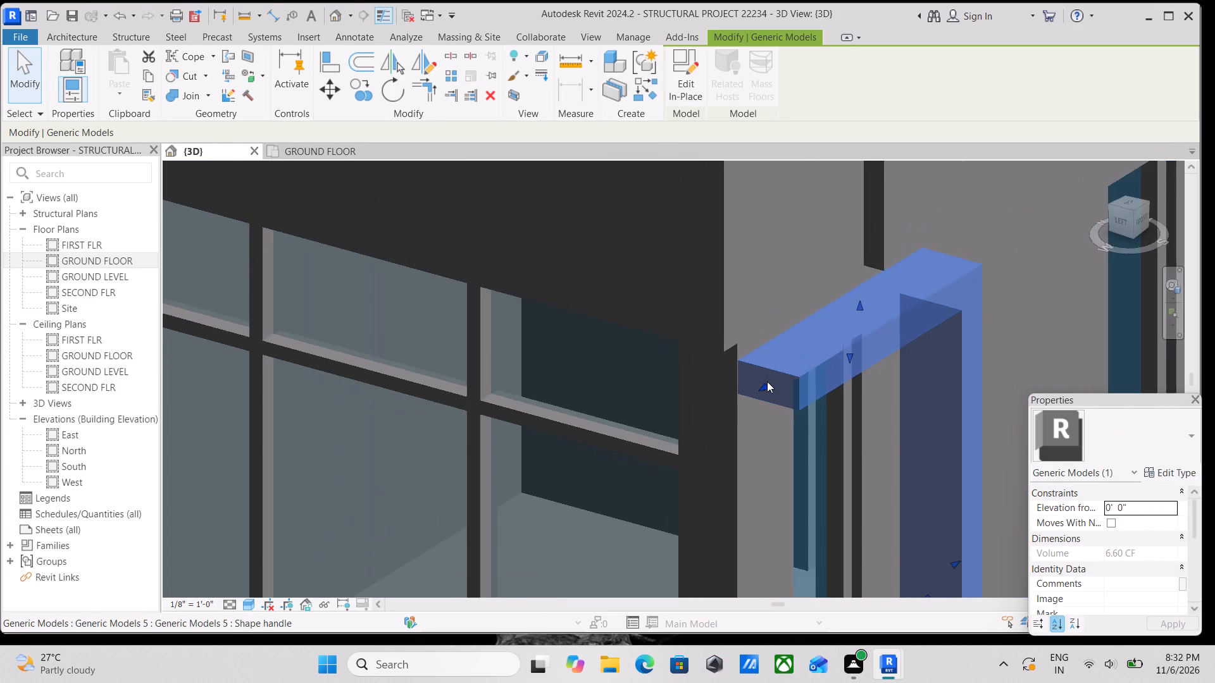
key("Escape")
Examine the new window frame and the whole front facade from several angles.
scroll(767, 381, "down", 5)
middle_click_drag(882, 417, 707, 302, "shift")
scroll(752, 321, "down", 3)
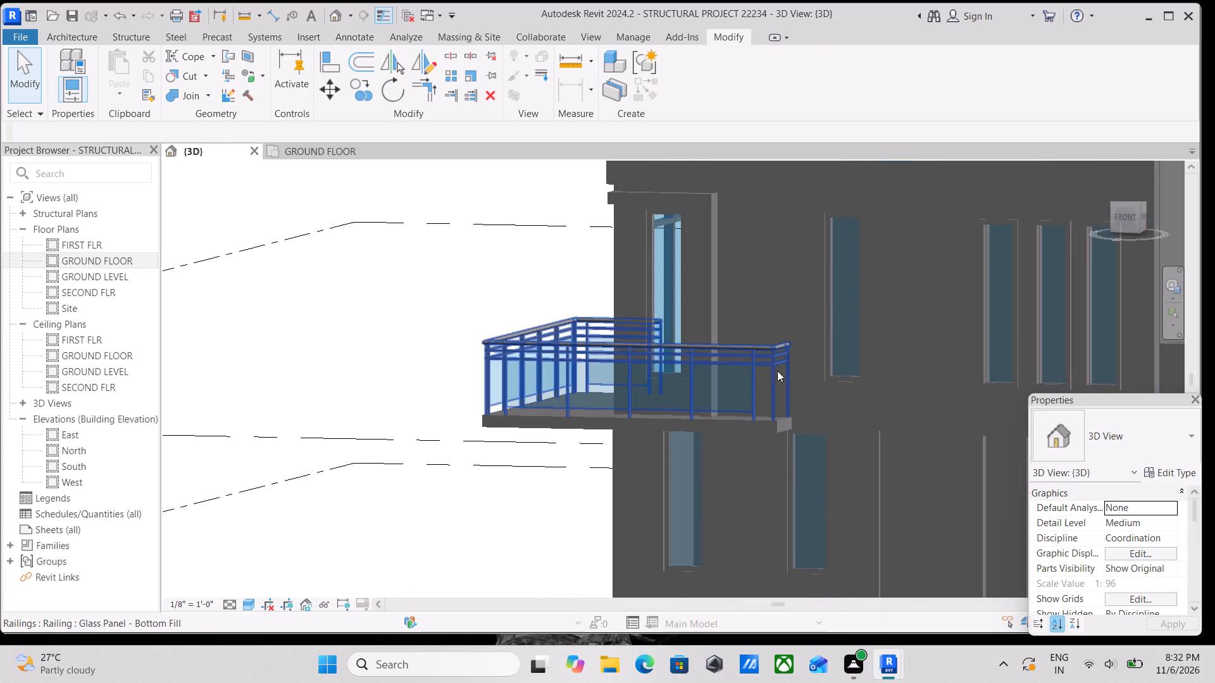
middle_click_drag(780, 358, 792, 427, "shift")
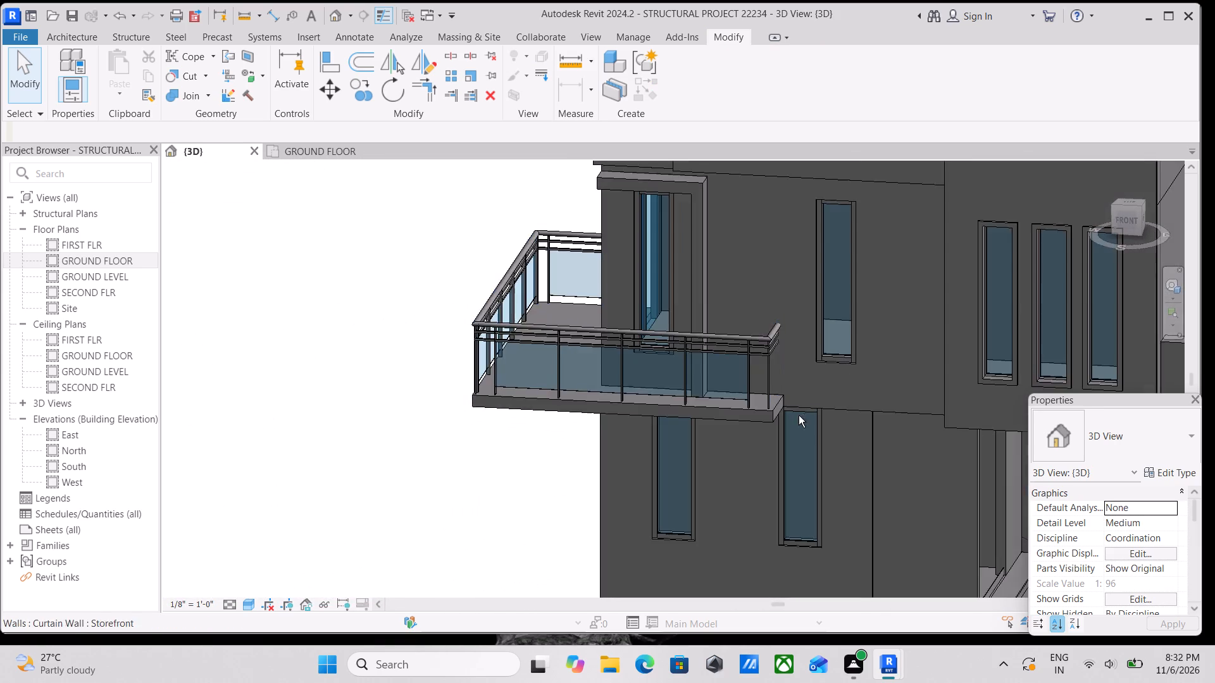
middle_click_drag(873, 347, 994, 283)
scroll(995, 316, "down", 5)
middle_click_drag(981, 313, 856, 371)
scroll(862, 368, "up", 1)
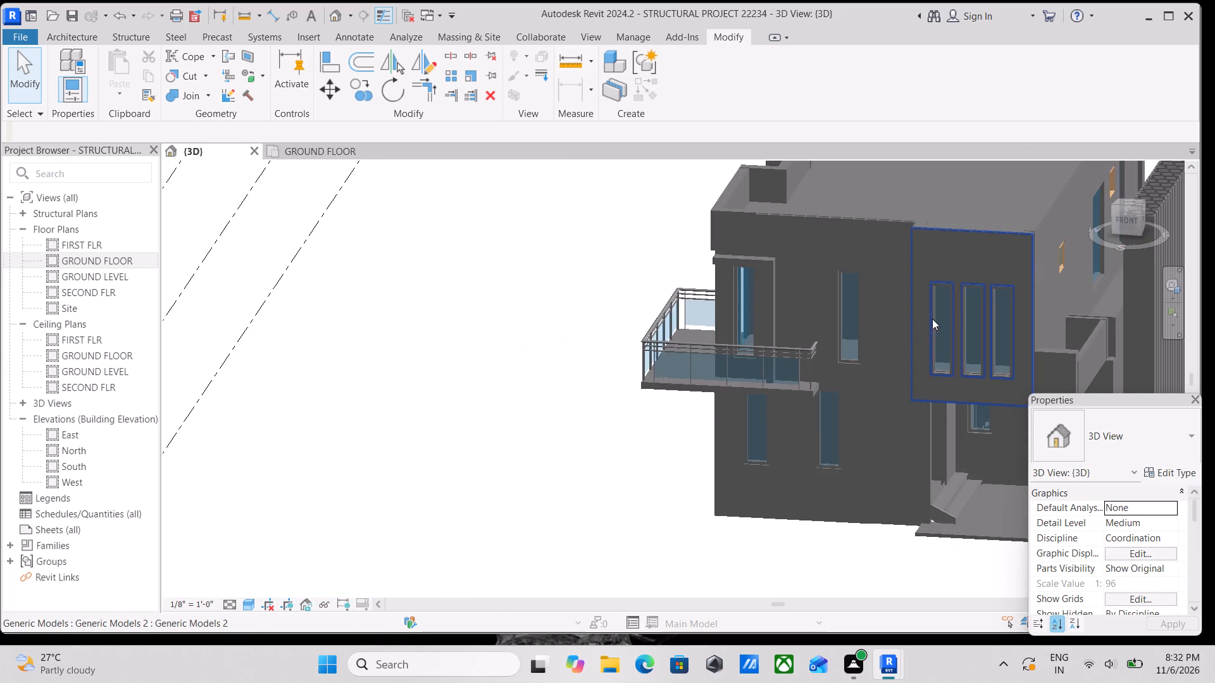
Examine the band below the balcony and its supporting column in the reference image on the GROUND FLOOR plan.
middle_click_drag(935, 333, 914, 385, "shift")
middle_click_drag(927, 341, 825, 348)
scroll(825, 342, "down", 3)
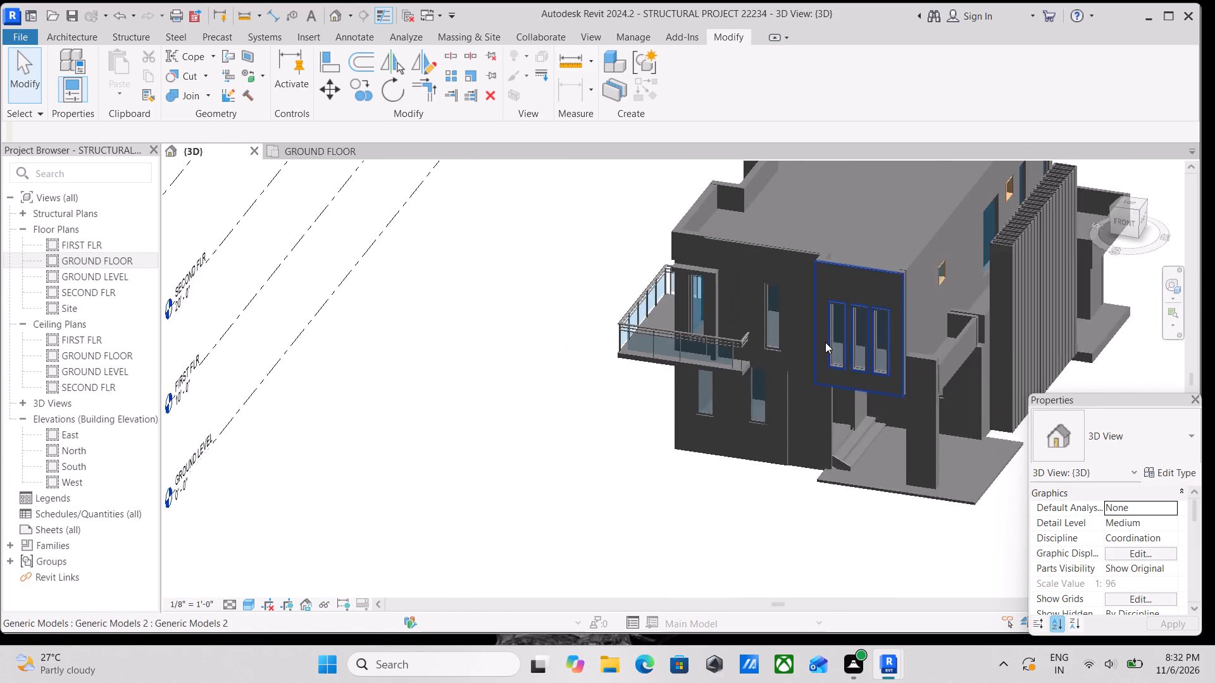
middle_click_drag(825, 342, 794, 455)
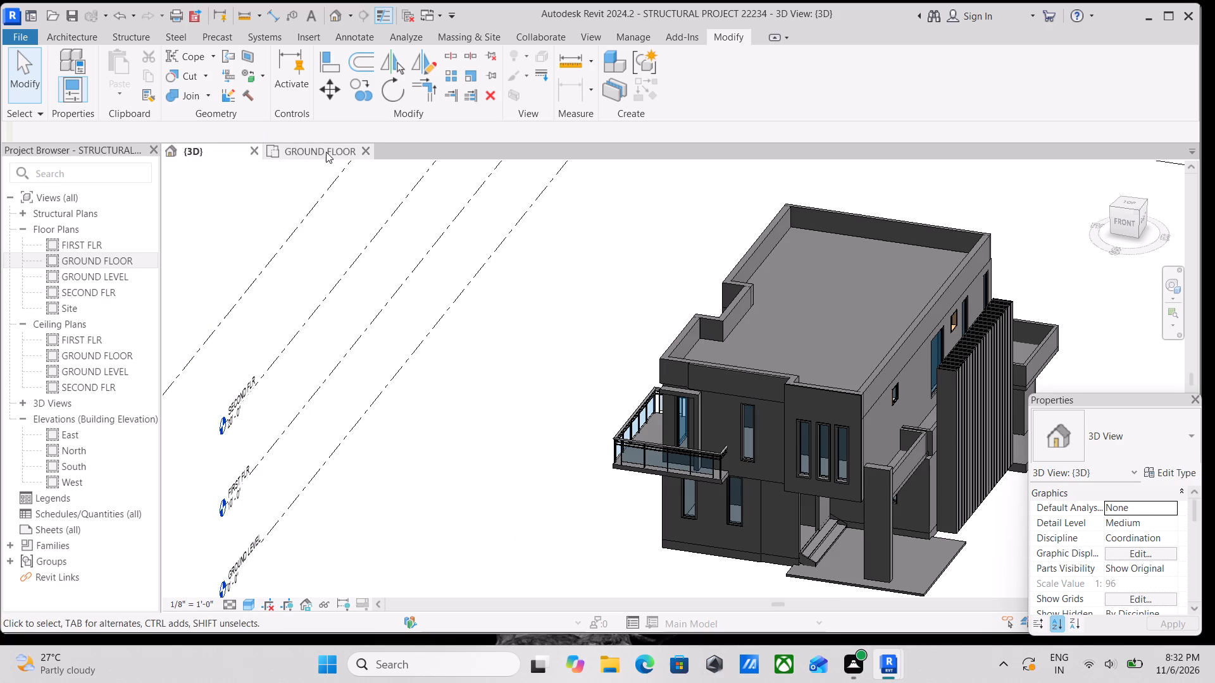
left_click(326, 152)
scroll(661, 436, "down", 4)
middle_click_drag(695, 448, 735, 259)
scroll(693, 272, "up", 3)
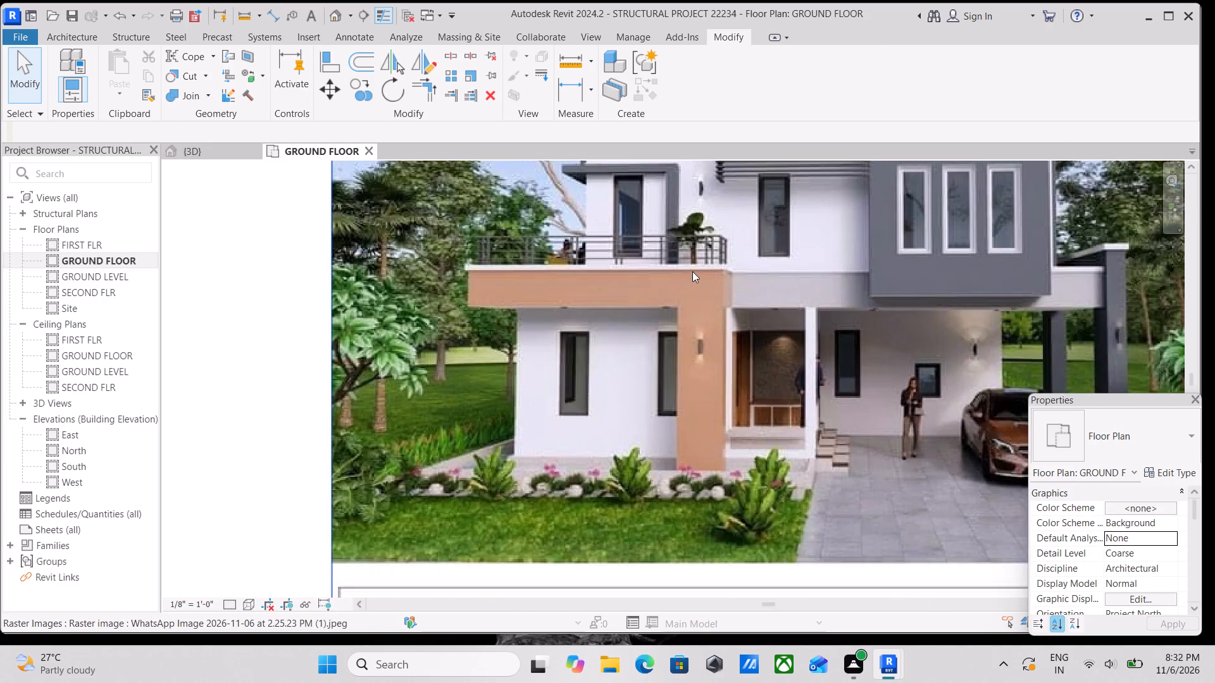
scroll(683, 388, "up", 3)
scroll(680, 330, "up", 3)
middle_click_drag(687, 324, 756, 434)
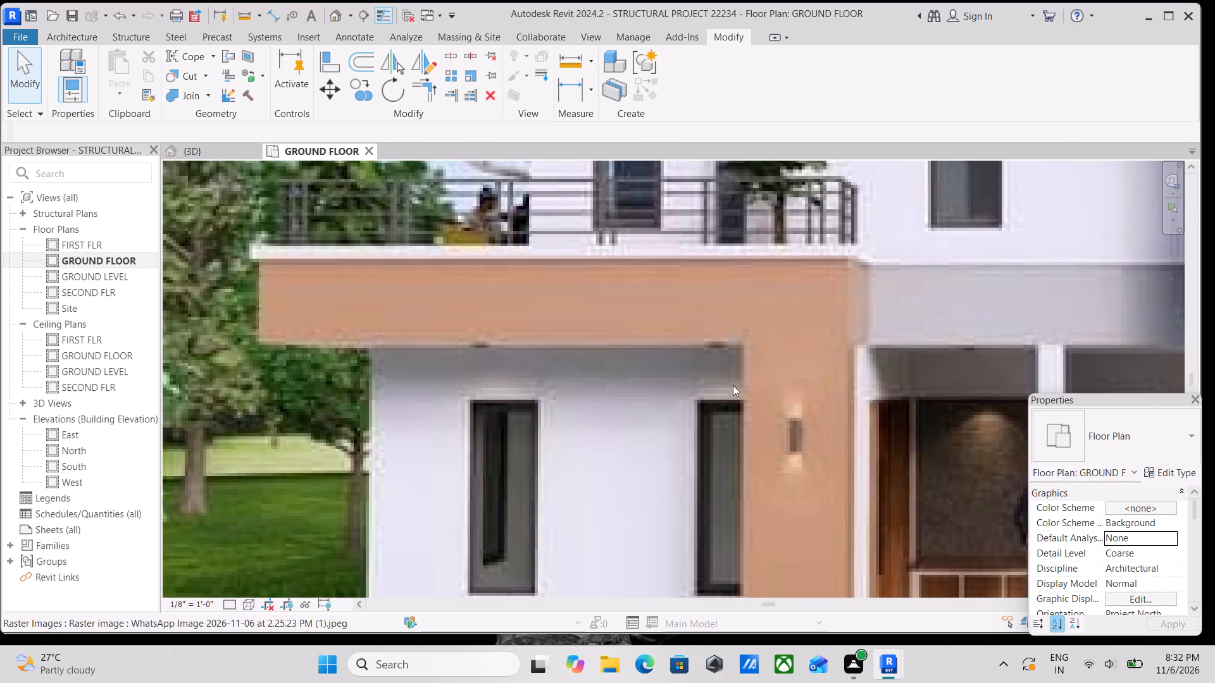
scroll(699, 380, "down", 3)
middle_click_drag(685, 378, 731, 359)
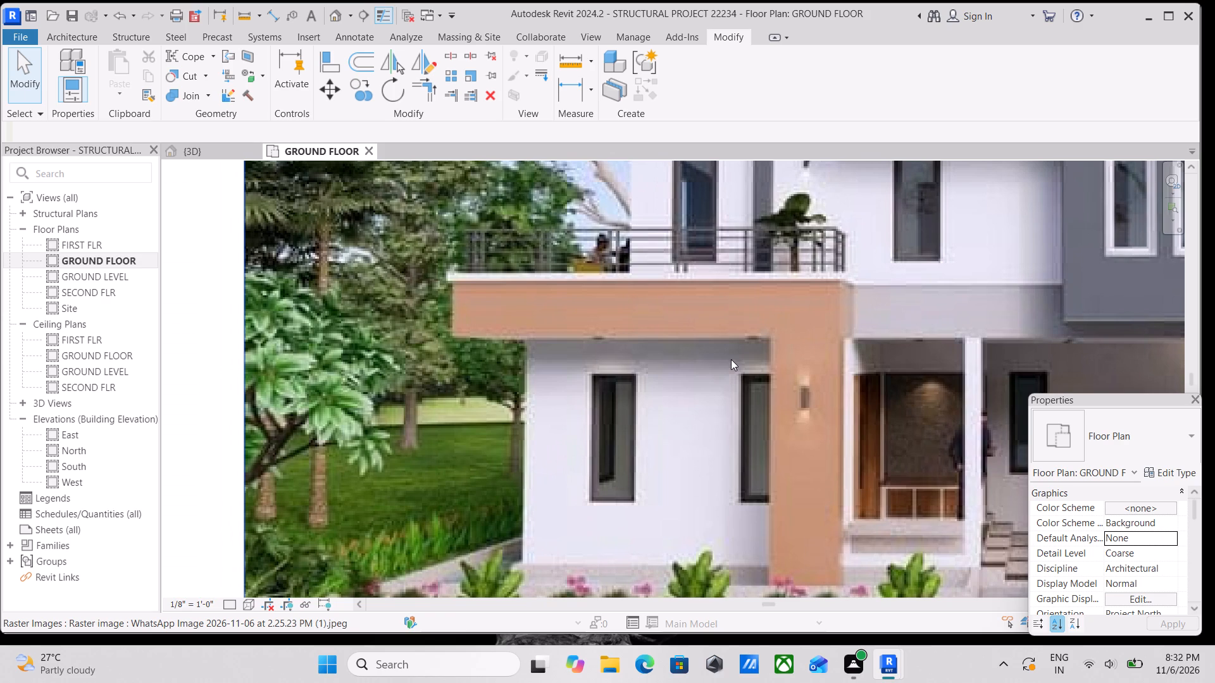
scroll(526, 227, "down", 4)
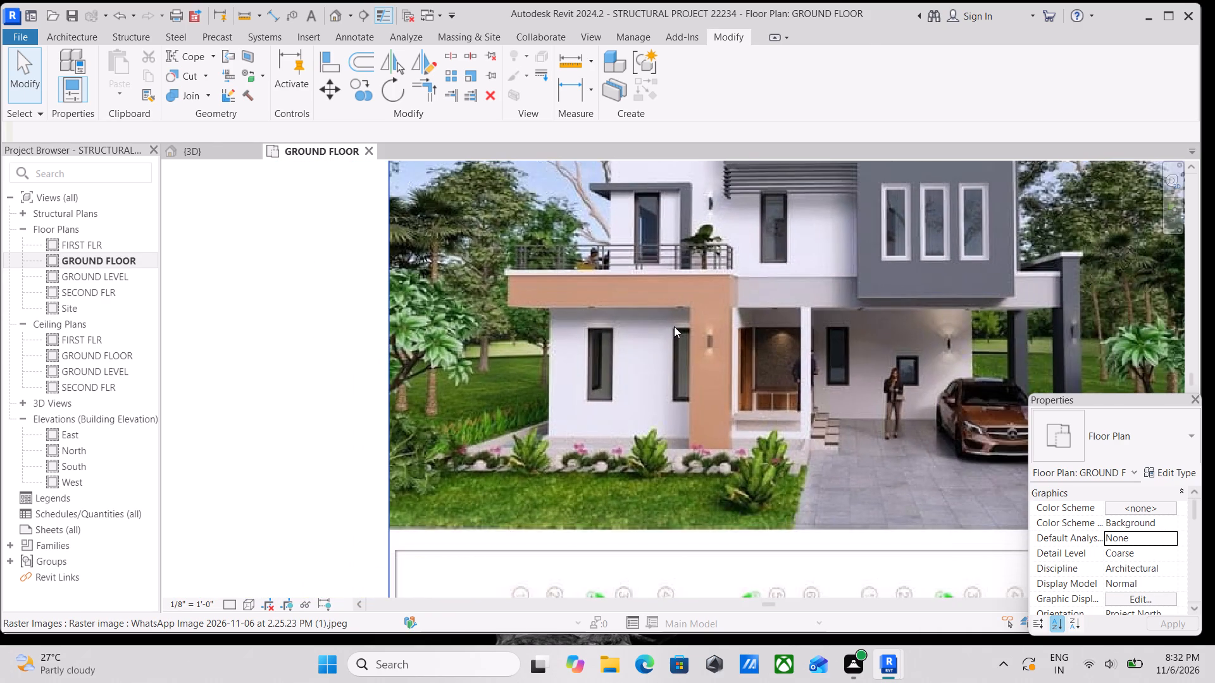
middle_click_drag(674, 326, 745, 350)
scroll(790, 374, "up", 2)
middle_click_drag(681, 329, 809, 379)
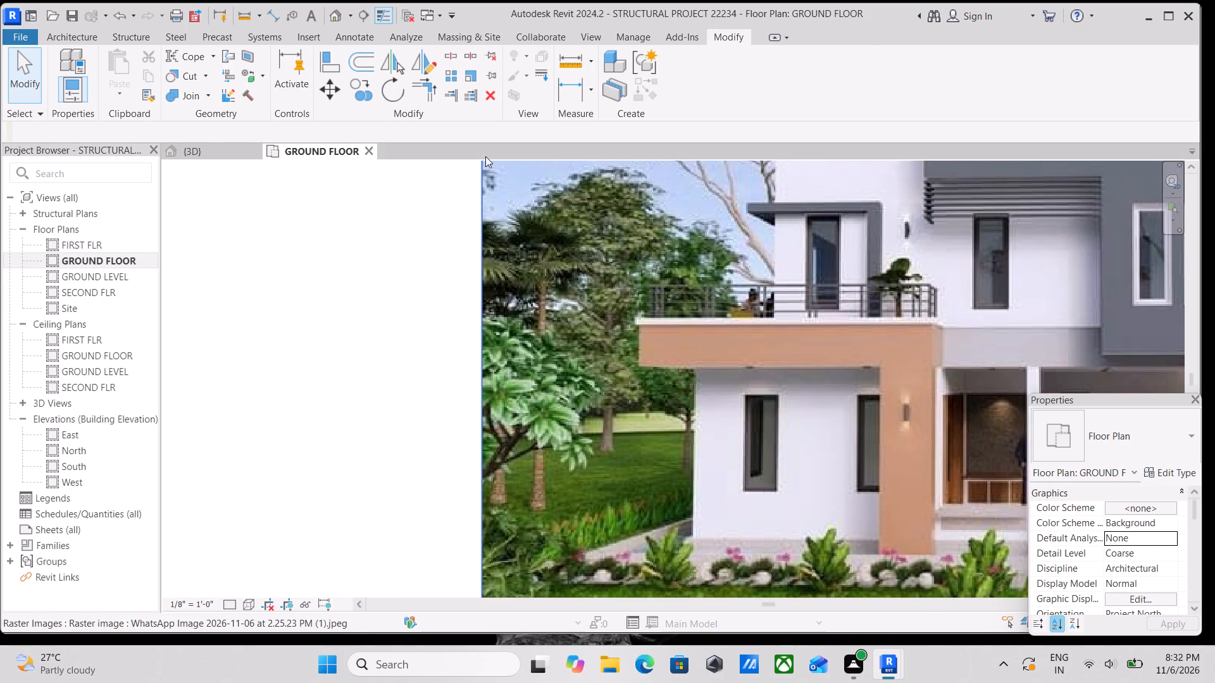
Examine the balcony and the ground-floor windows below it on the 3D model's front facade for comparison.
left_click(210, 152)
scroll(762, 498, "up", 1)
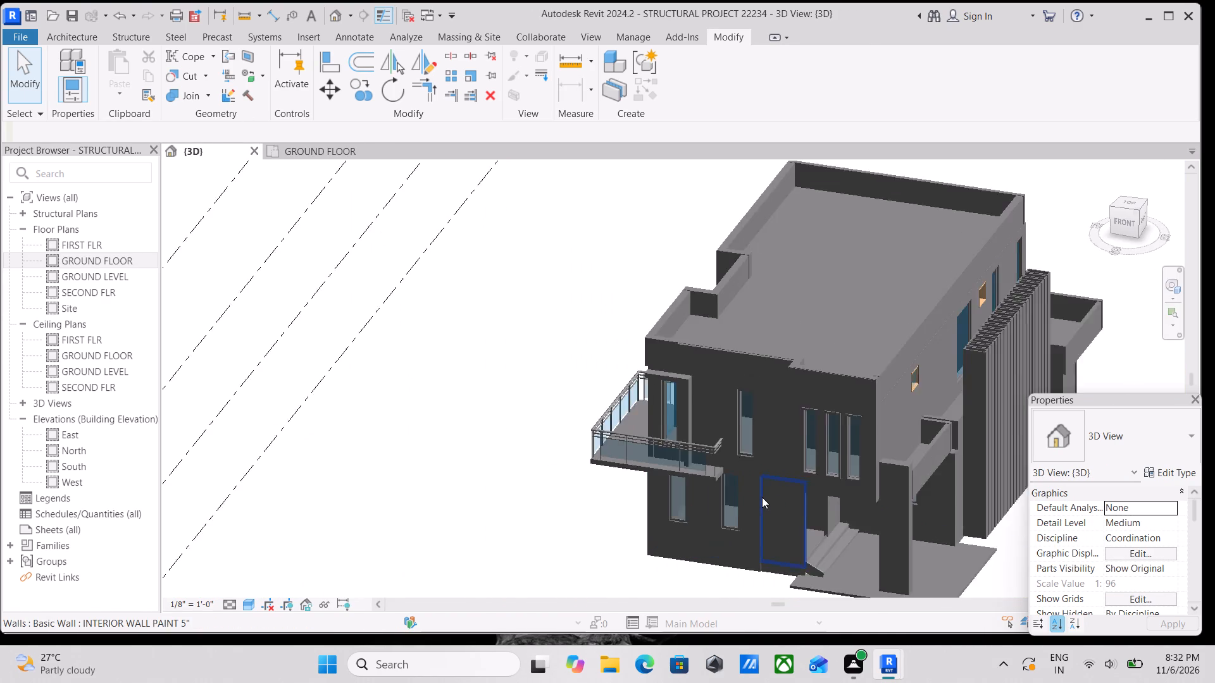
scroll(762, 497, "up", 1)
scroll(762, 497, "down", 2)
middle_click_drag(763, 486, 844, 337, "shift")
middle_click_drag(807, 488, 787, 497)
scroll(807, 488, "down", 1)
middle_click_drag(775, 519, 838, 401)
scroll(800, 437, "up", 3)
middle_click_drag(745, 403, 740, 434)
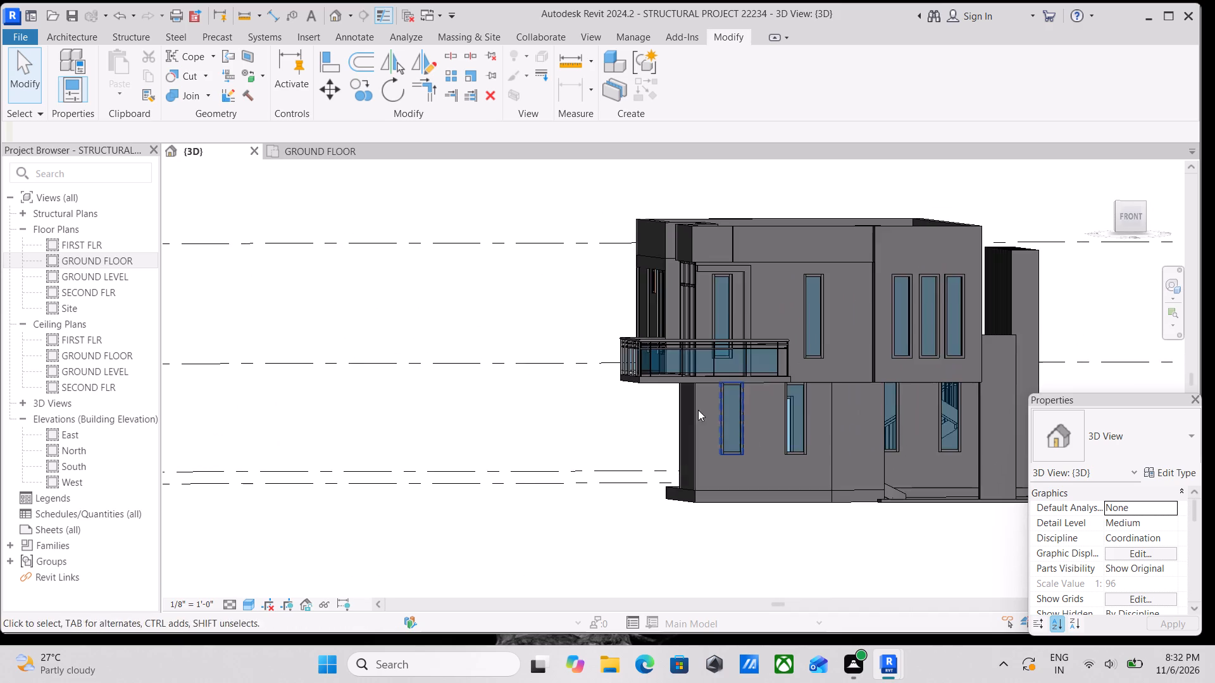
scroll(642, 395, "up", 3)
middle_click_drag(701, 398, 670, 402)
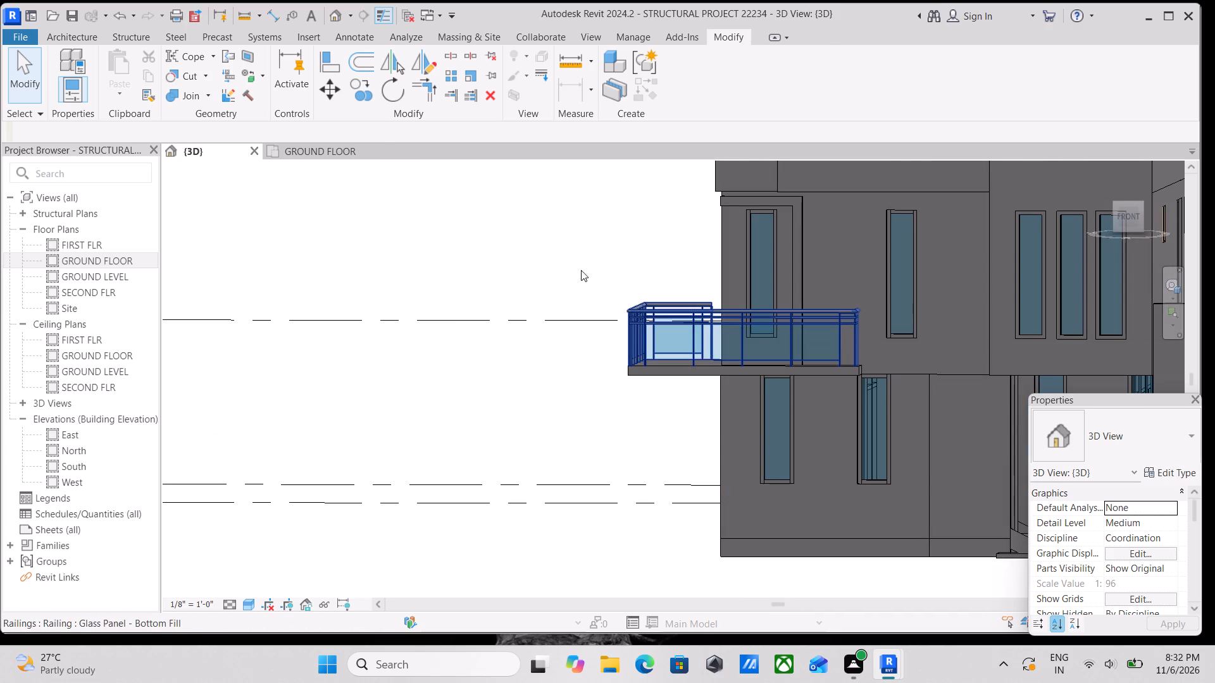
Start a new in-place model in the Generic Models category, accepting the default name.
left_click(66, 30)
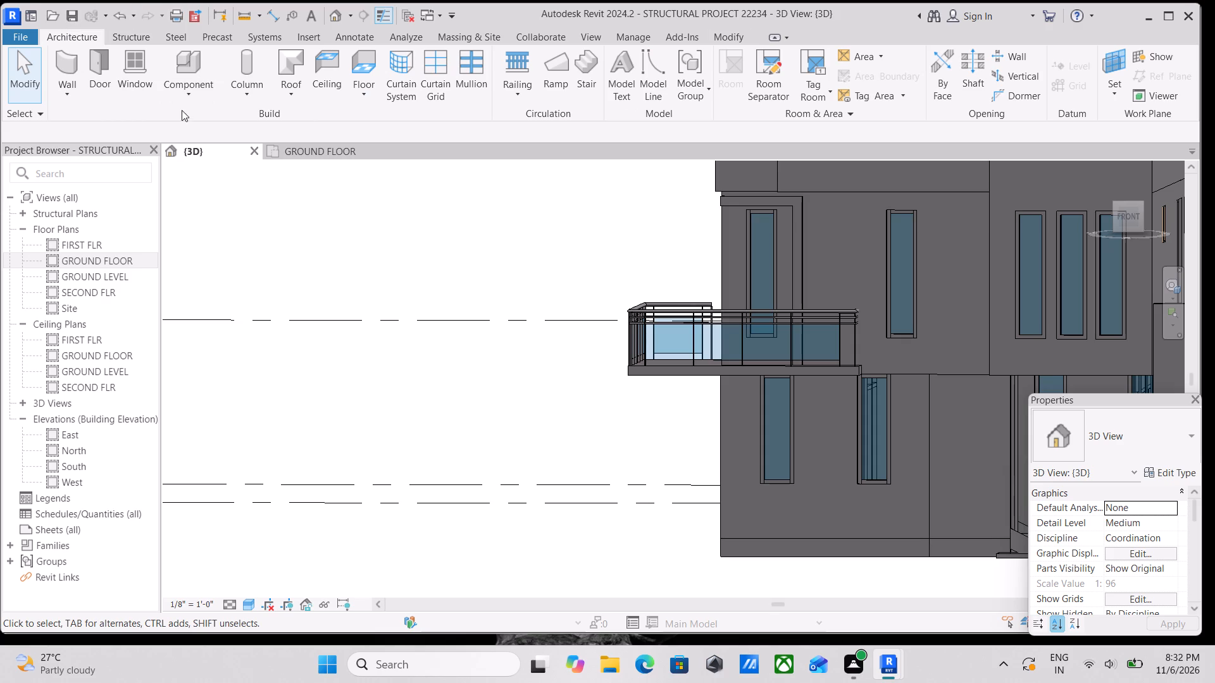
left_click(190, 91)
left_click(203, 153)
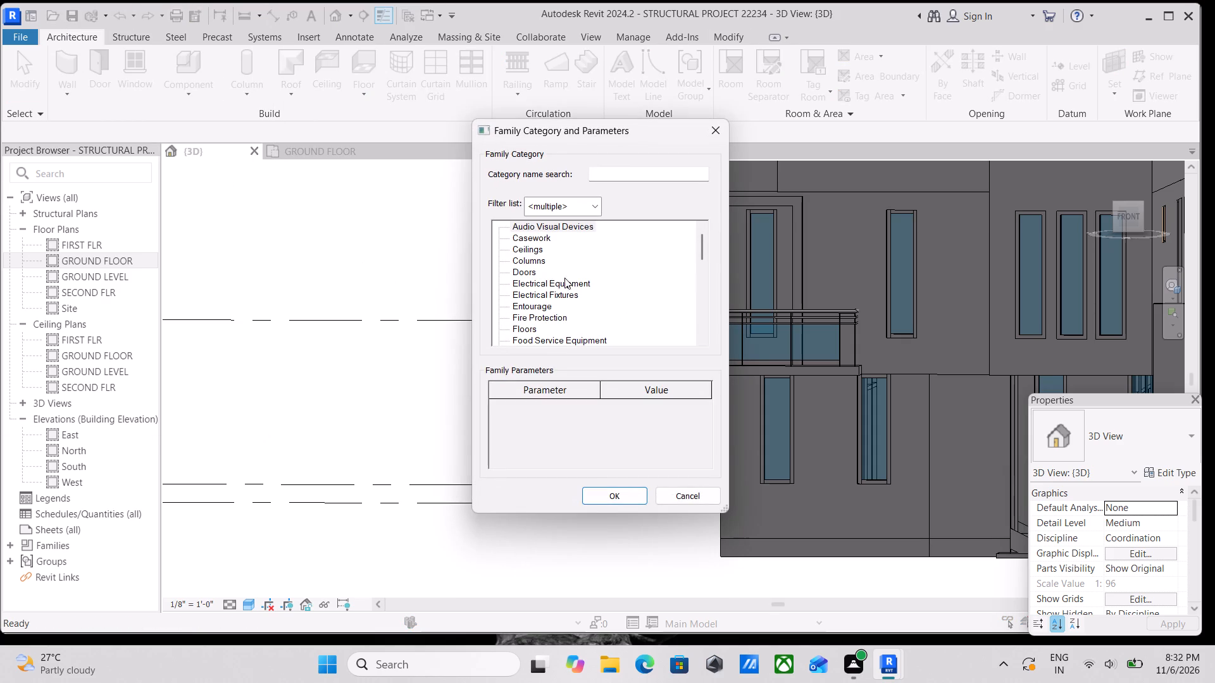
scroll(573, 305, "down", 4)
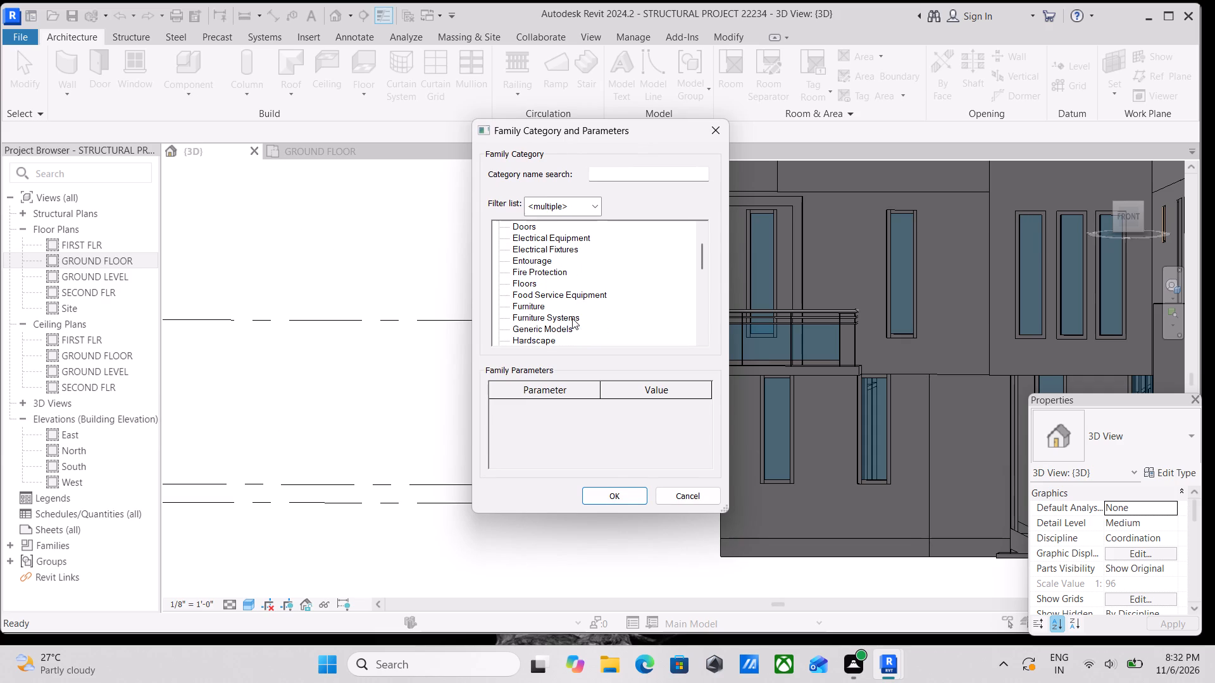
left_click(571, 323)
left_click(567, 328)
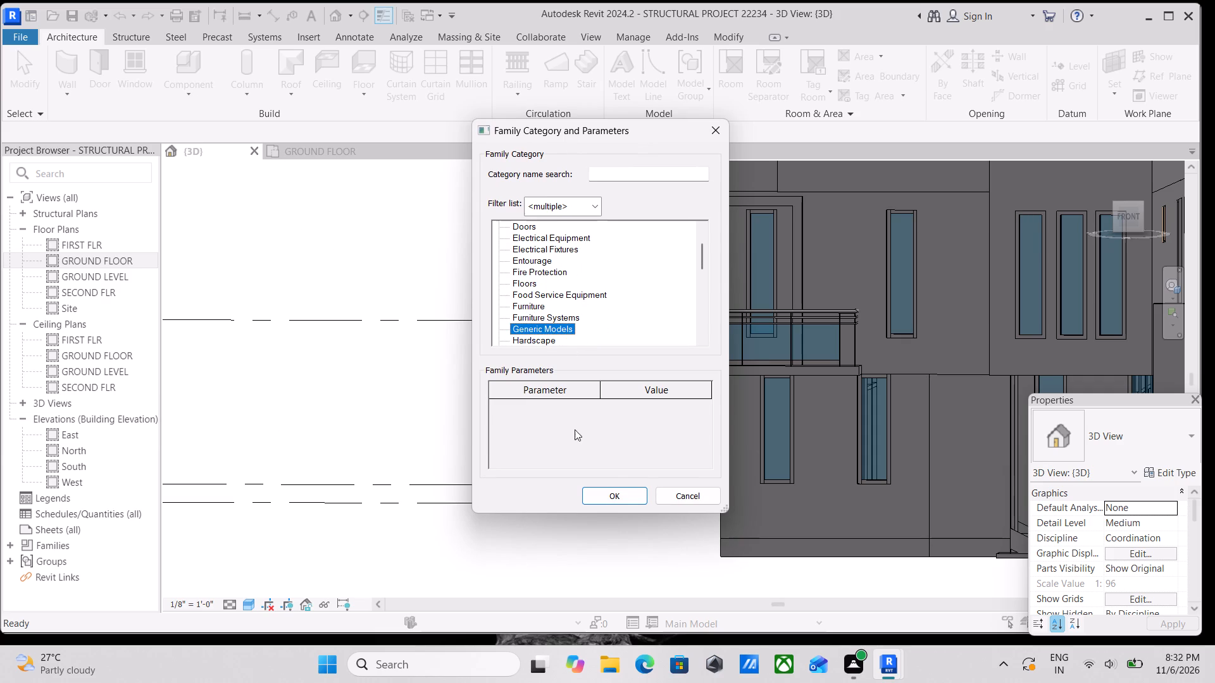
left_click(594, 492)
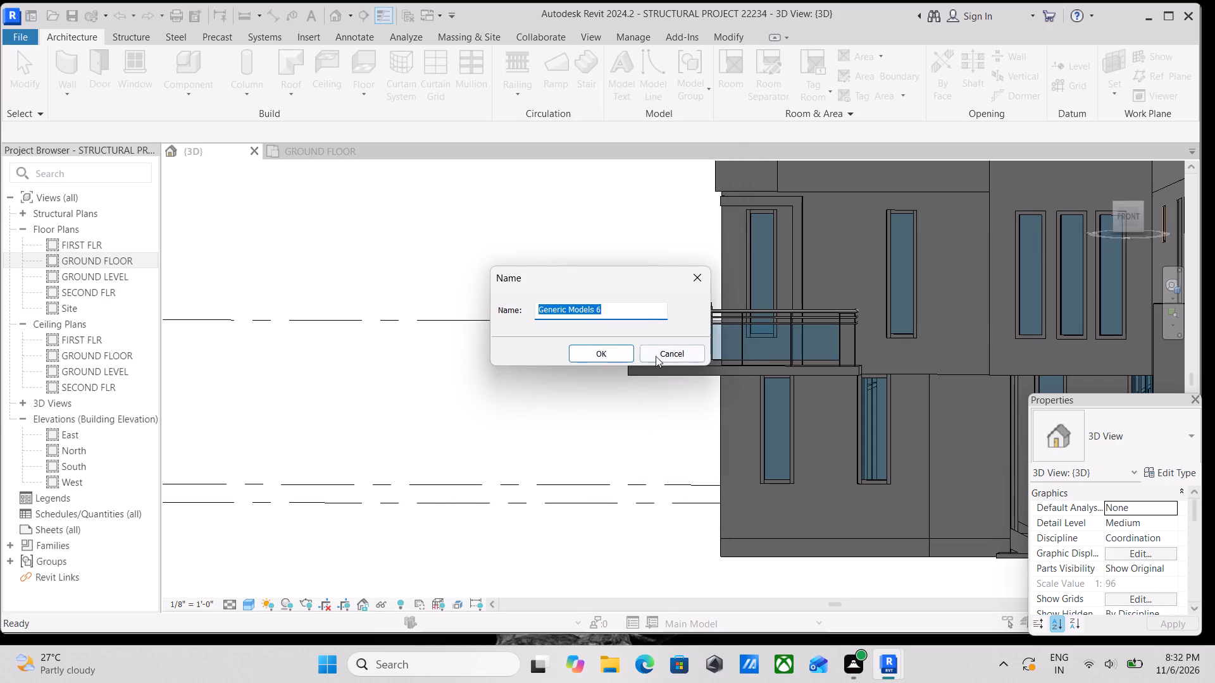
left_click(626, 348)
scroll(678, 391, "up", 2)
scroll(845, 343, "down", 2)
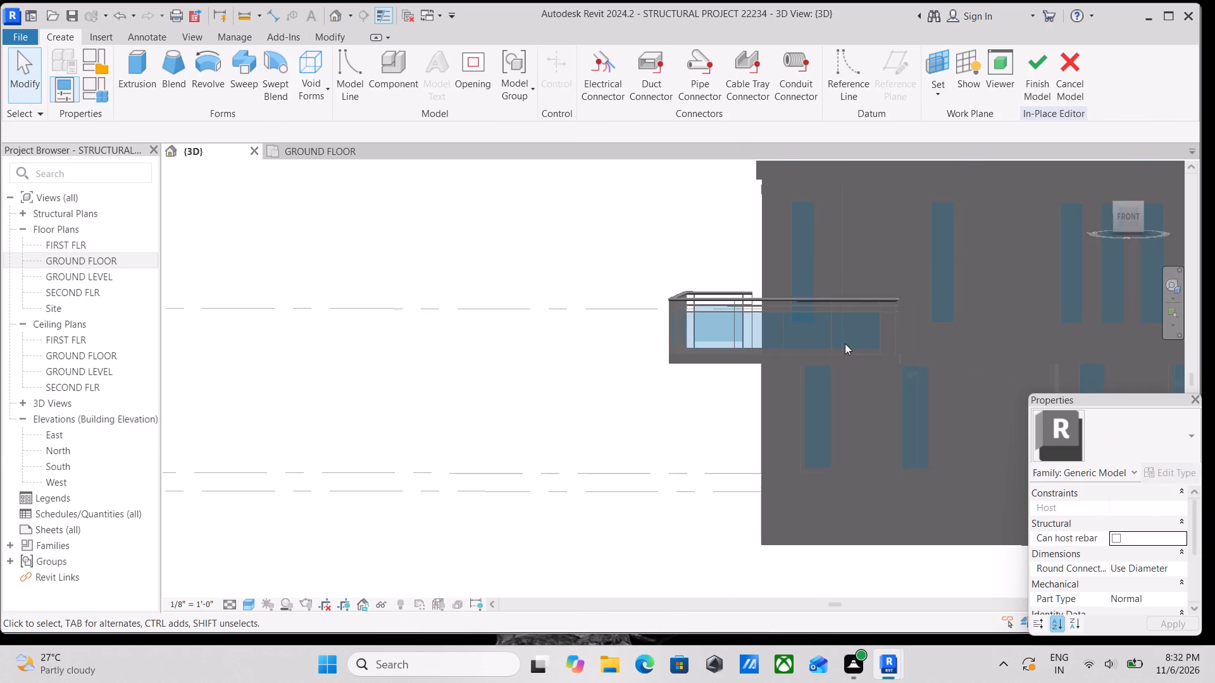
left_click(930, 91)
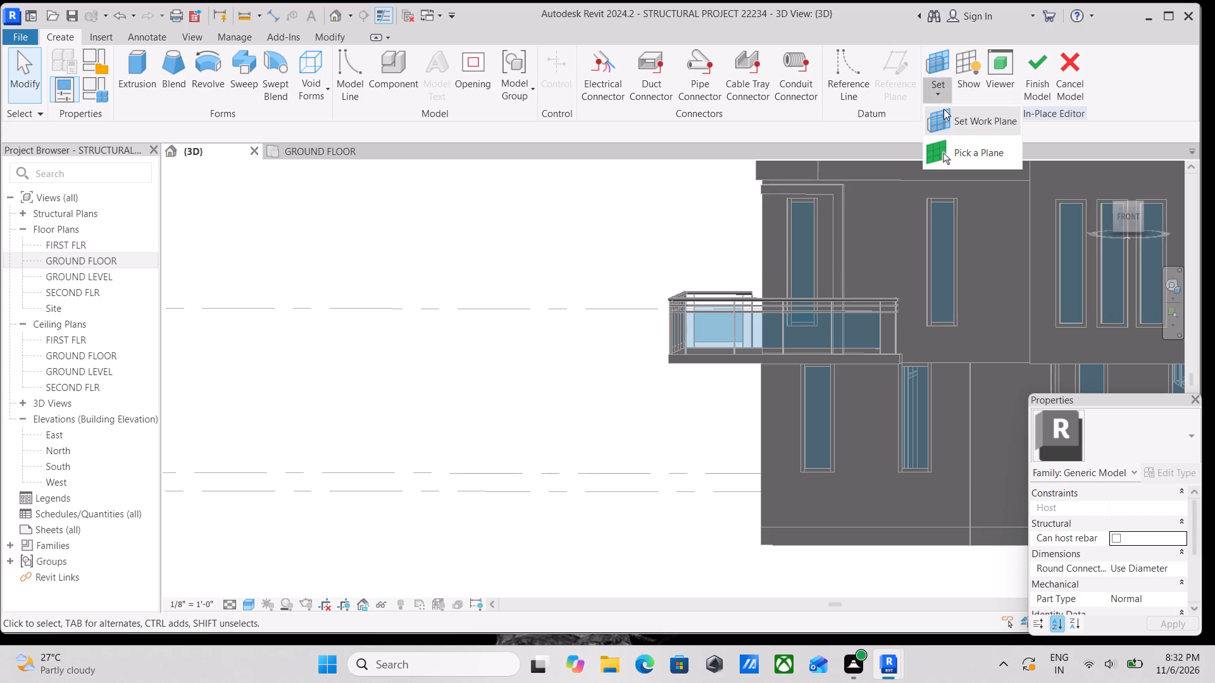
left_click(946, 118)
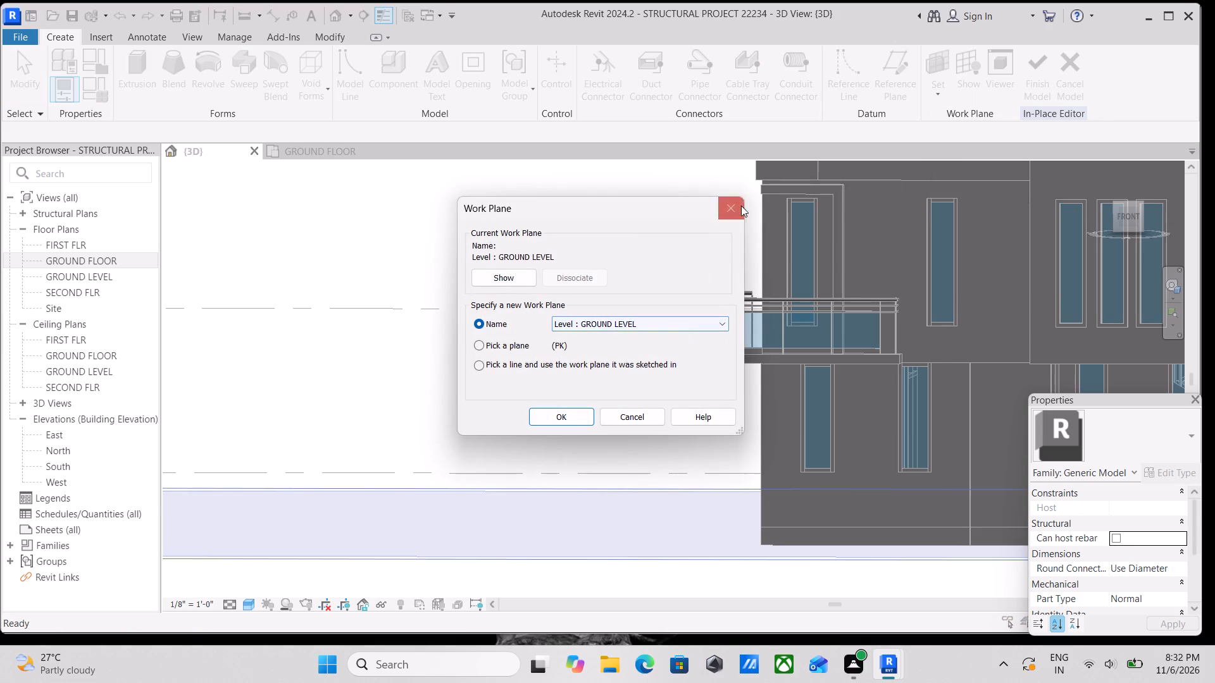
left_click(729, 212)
Set the work plane by picking the front face of the balcony's floor slab.
left_click(943, 89)
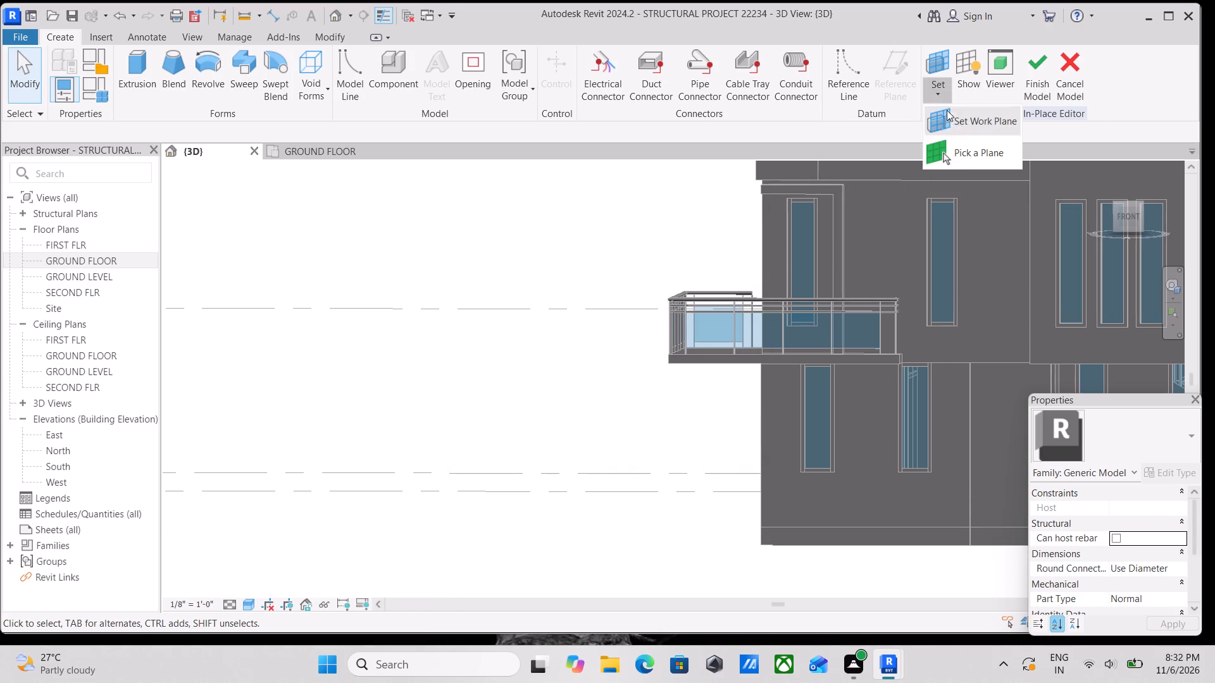
left_click(959, 151)
scroll(729, 391, "up", 3)
scroll(698, 350, "up", 3)
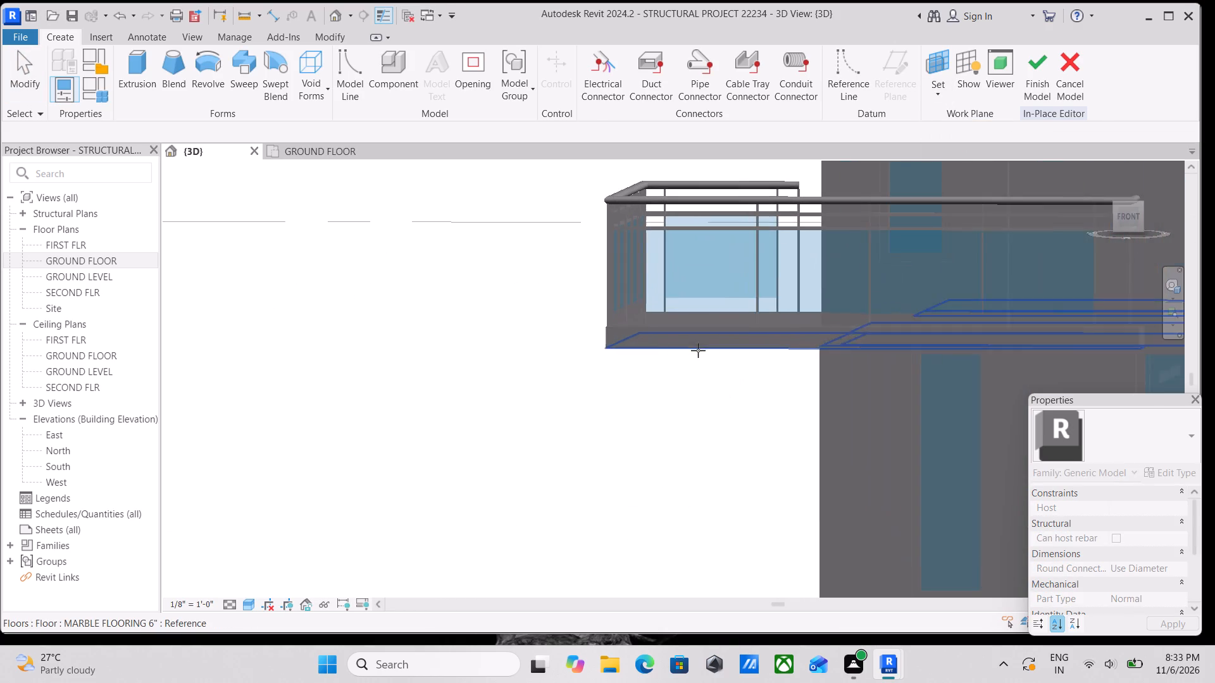
scroll(636, 340, "down", 1)
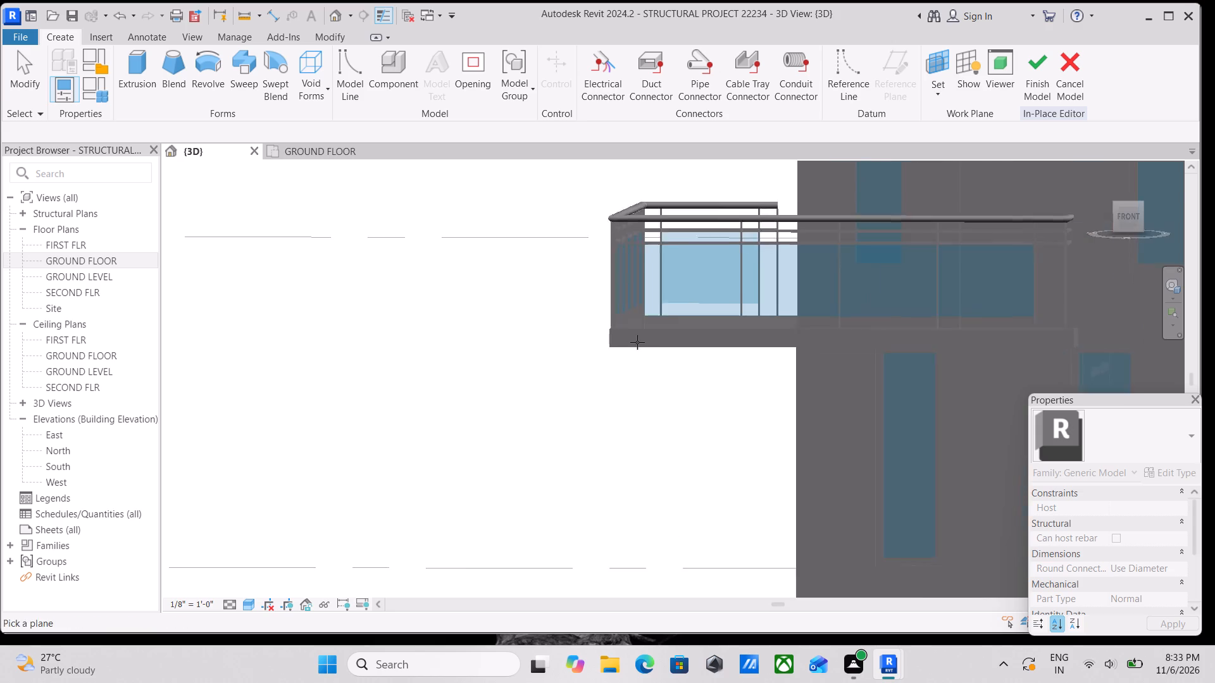
scroll(637, 342, "down", 1)
middle_click_drag(637, 343, 666, 402)
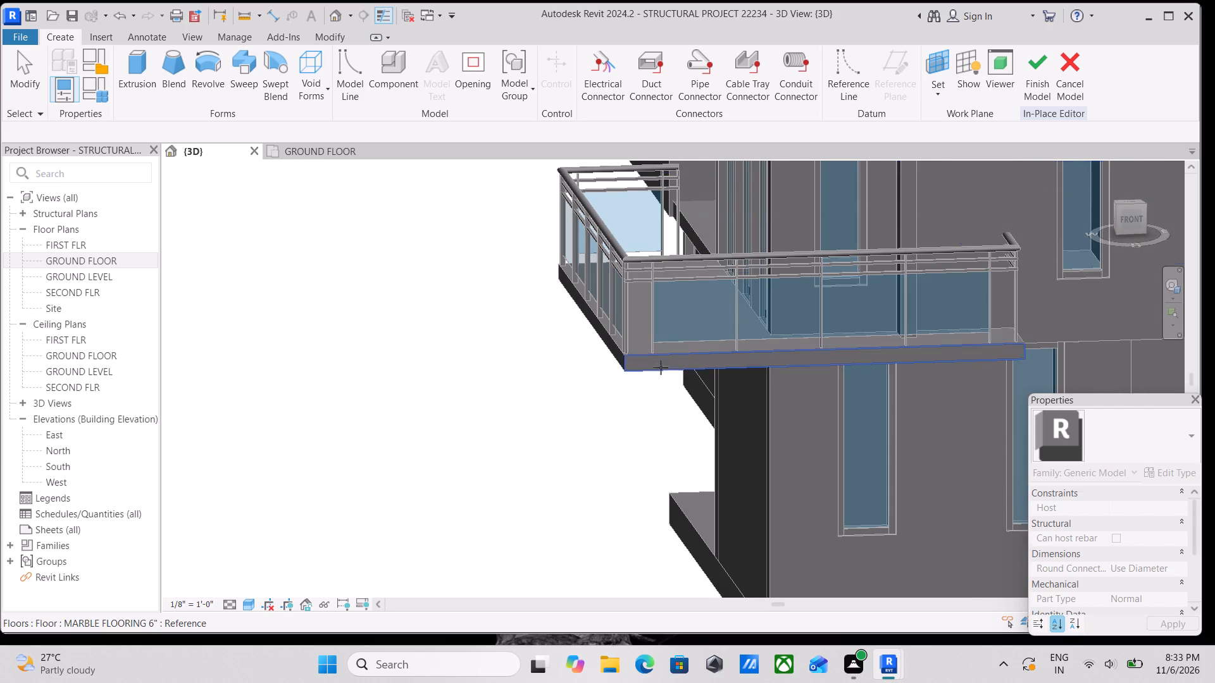
scroll(659, 367, "up", 5)
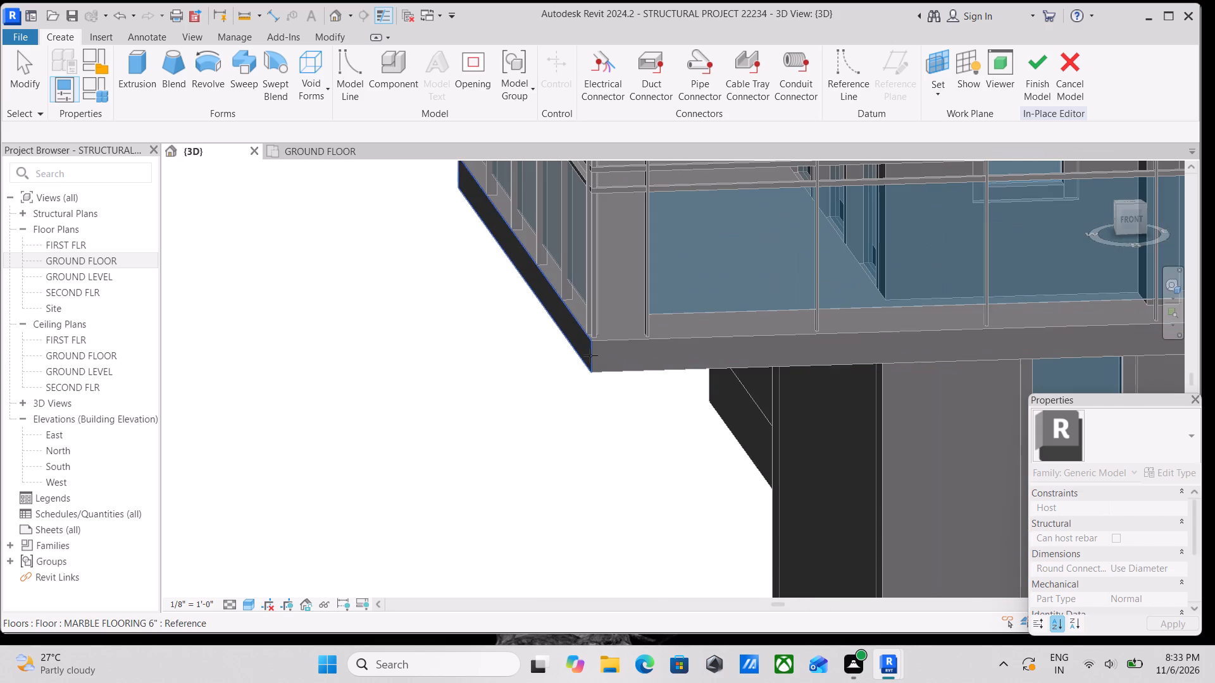
left_click(602, 345)
Start an extrusion and sketch a rectangle about 12'-8" by 2'-3" downward from the top edge of the balcony slab's front face.
middle_click_drag(713, 348, 458, 296)
scroll(700, 287, "down", 3)
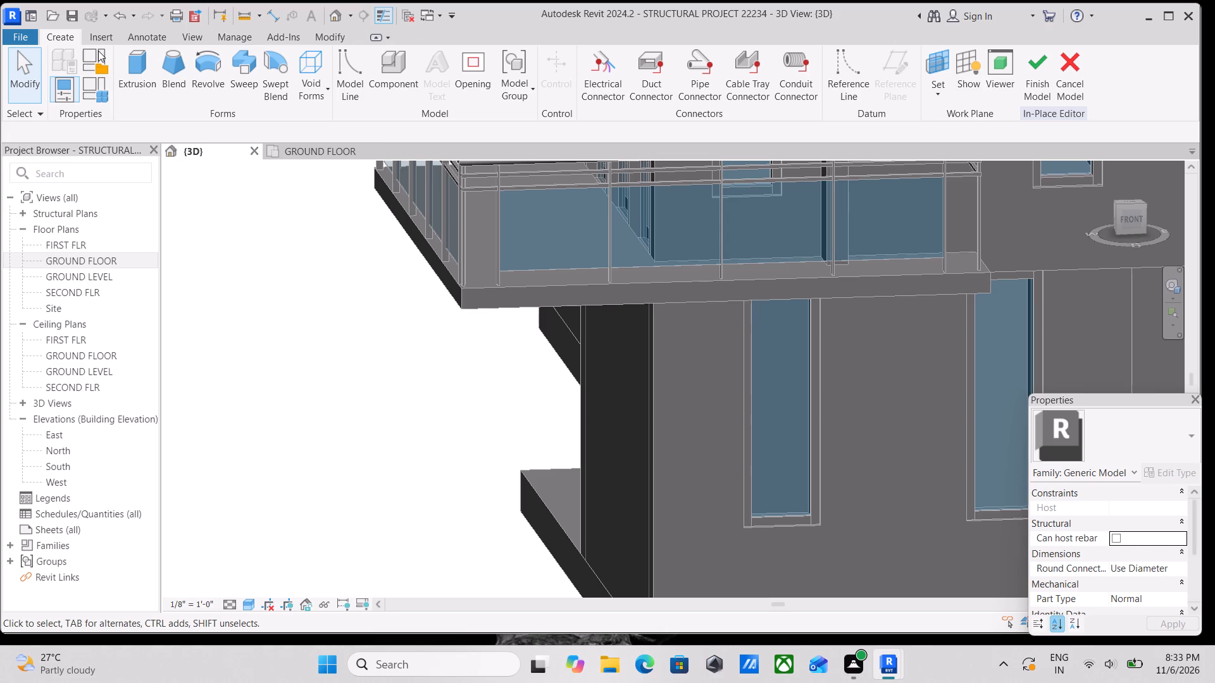
left_click(146, 62)
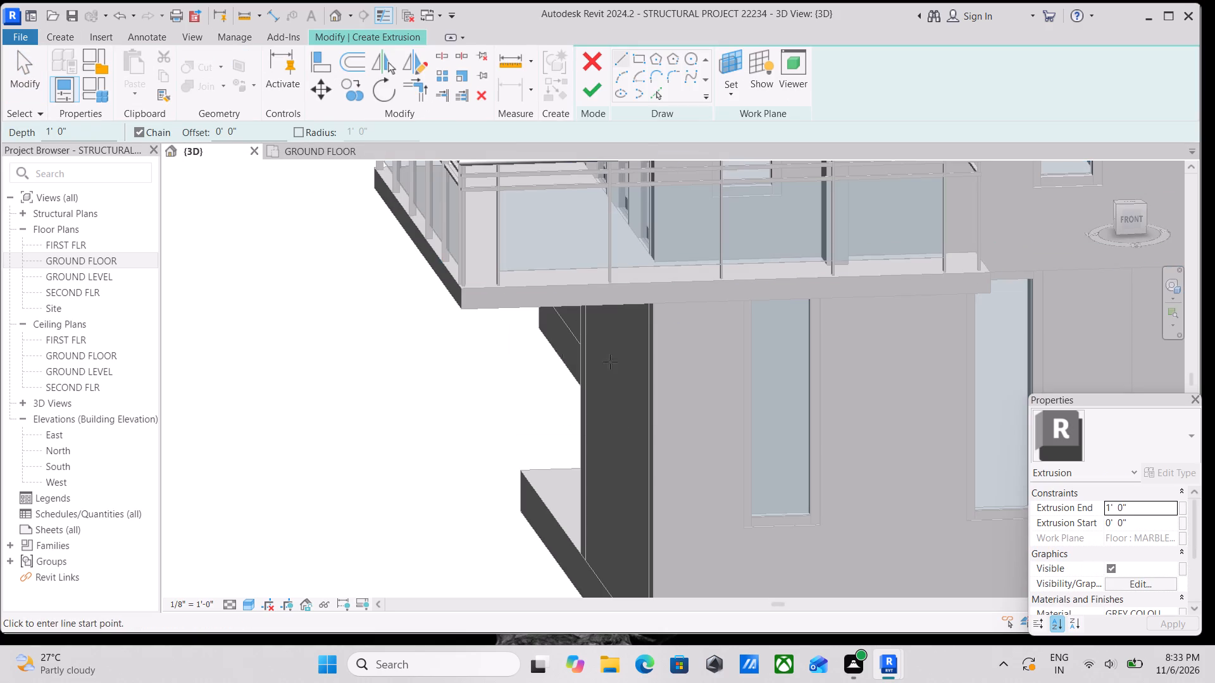
scroll(481, 320, "up", 3)
left_click(454, 276)
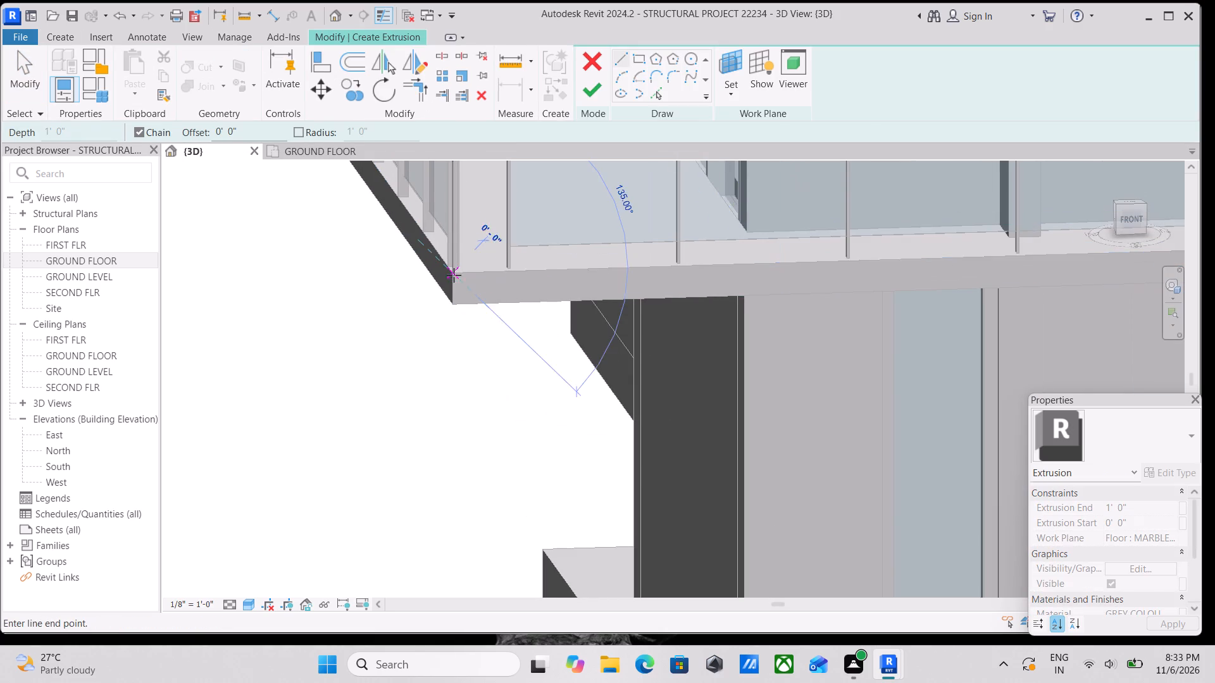
key("Escape")
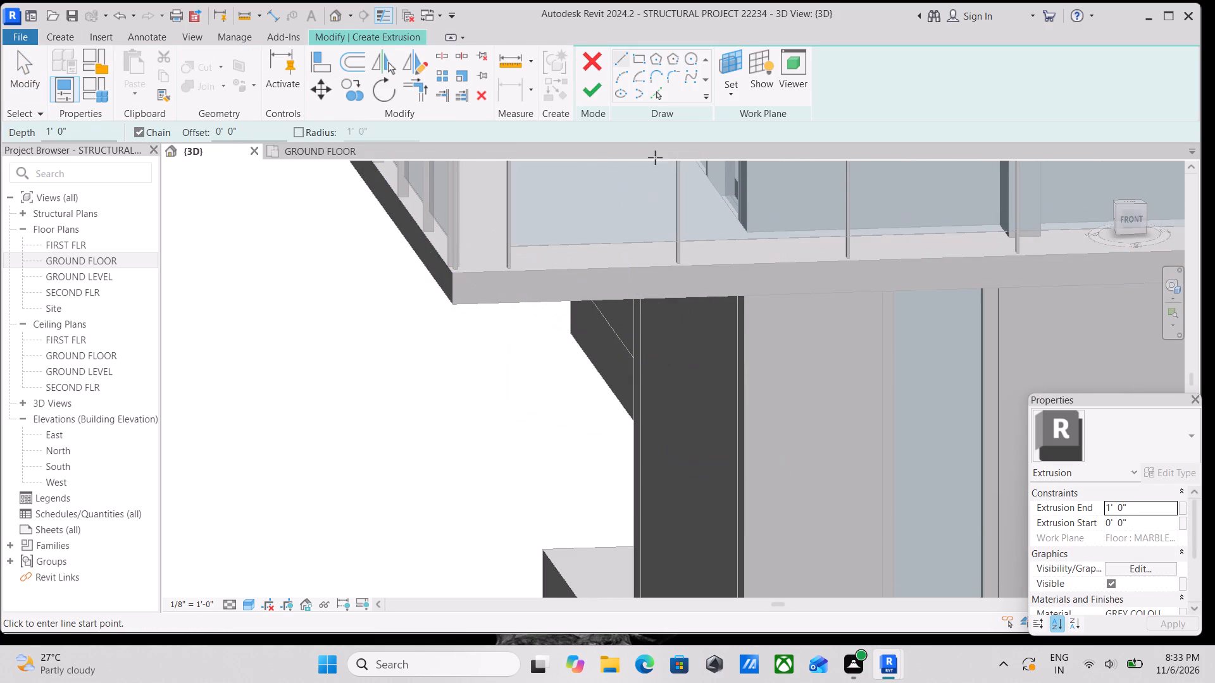
left_click(644, 63)
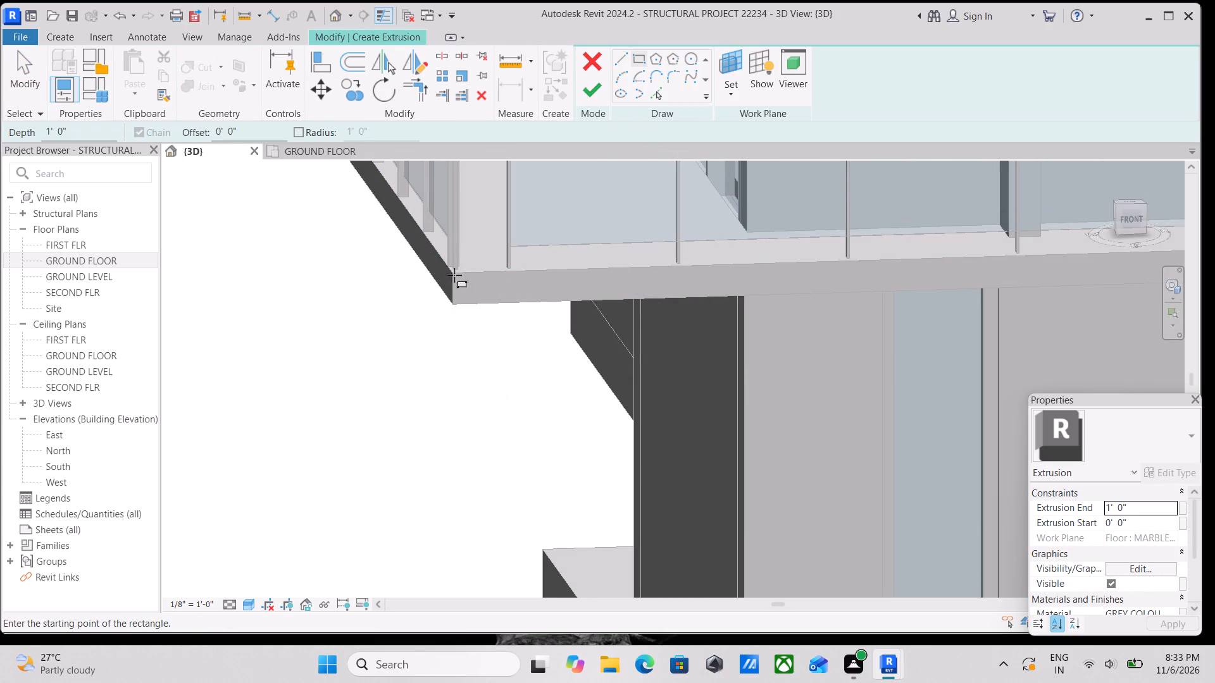
left_click(451, 276)
middle_click_drag(632, 307, 435, 227)
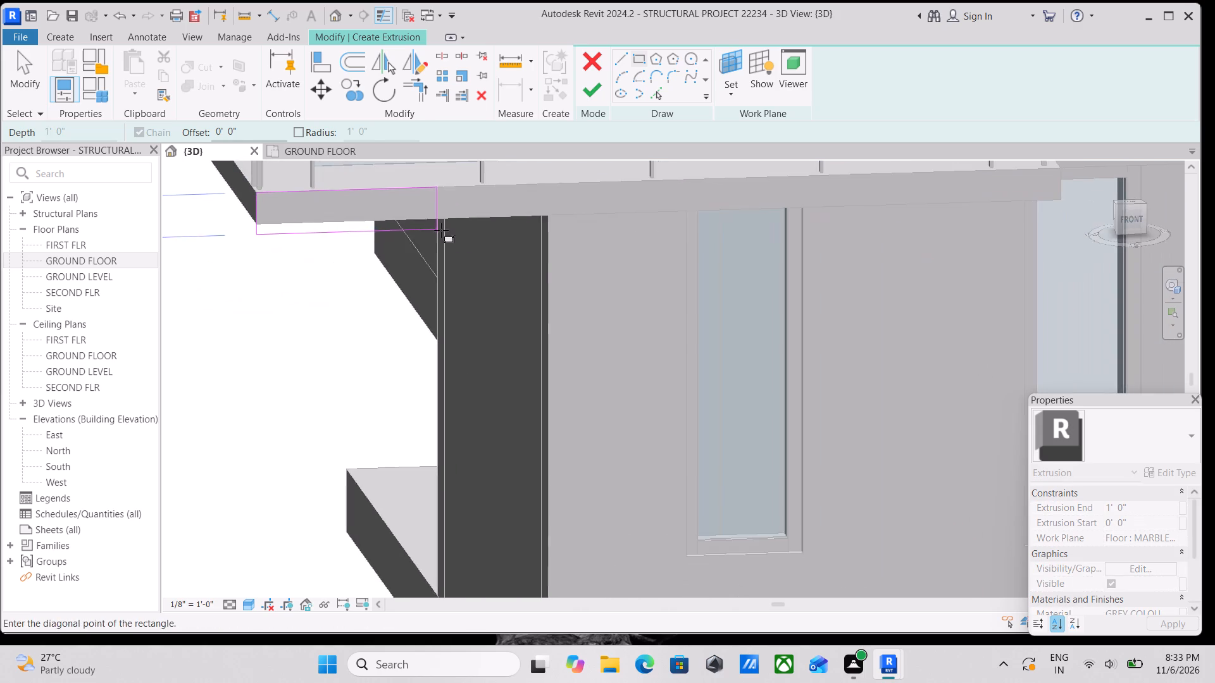
scroll(709, 270, "down", 1)
middle_click_drag(709, 270, 544, 256)
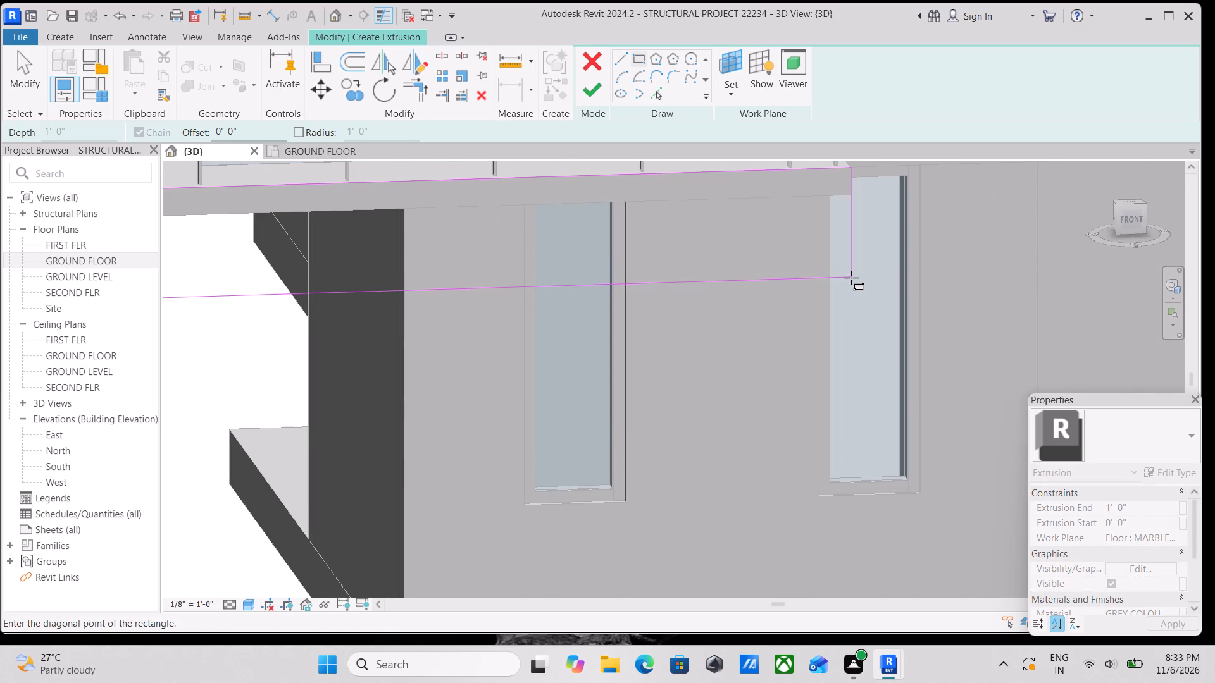
left_click(851, 293)
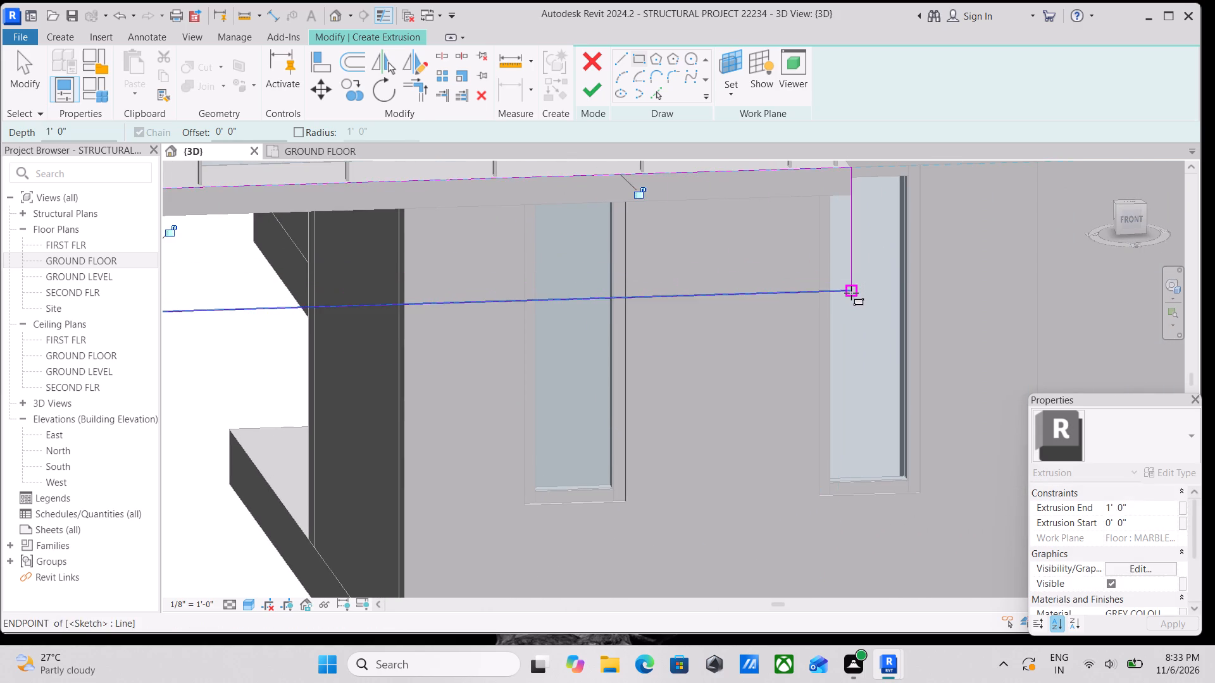
scroll(690, 290, "down", 2)
middle_click_drag(690, 290, 869, 311)
scroll(518, 325, "up", 1)
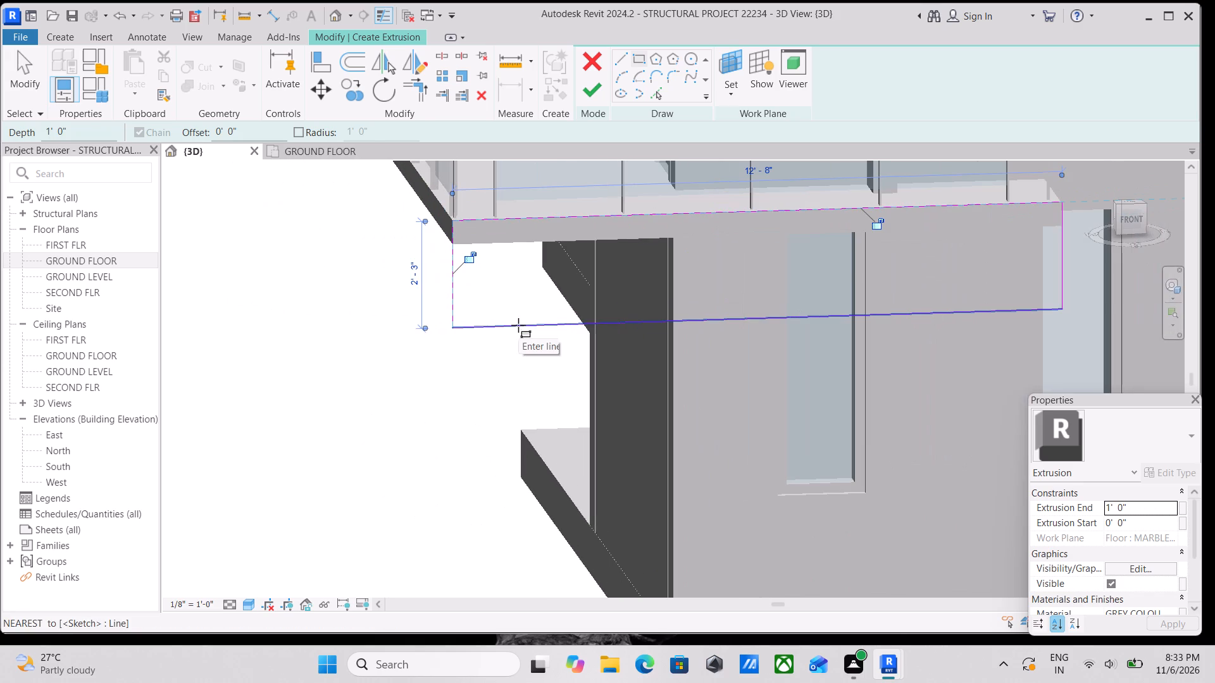
key("Escape")
scroll(402, 279, "up", 2)
key("Escape")
key("Escape")
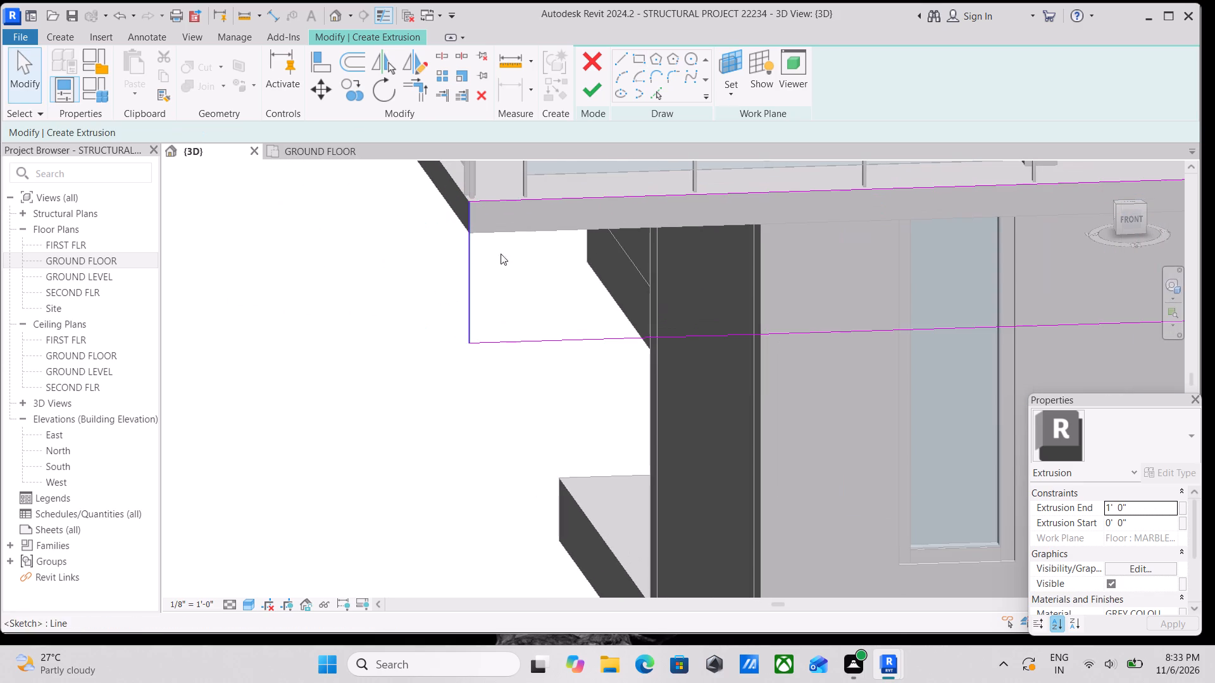
key("Escape")
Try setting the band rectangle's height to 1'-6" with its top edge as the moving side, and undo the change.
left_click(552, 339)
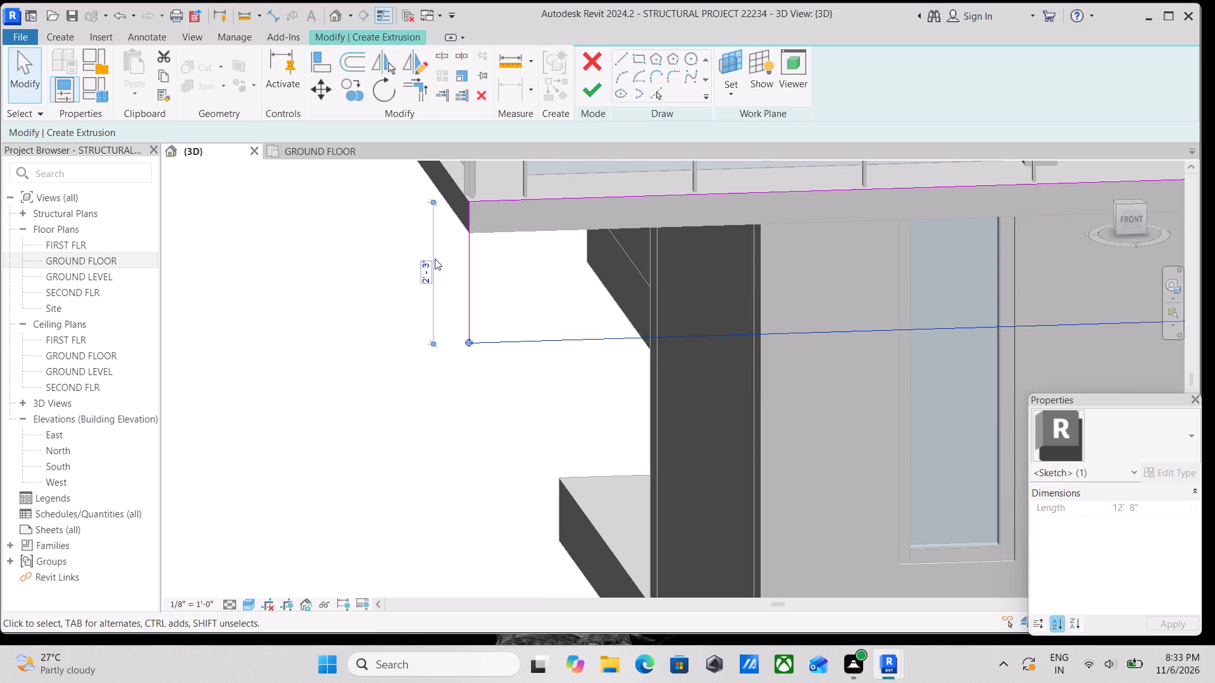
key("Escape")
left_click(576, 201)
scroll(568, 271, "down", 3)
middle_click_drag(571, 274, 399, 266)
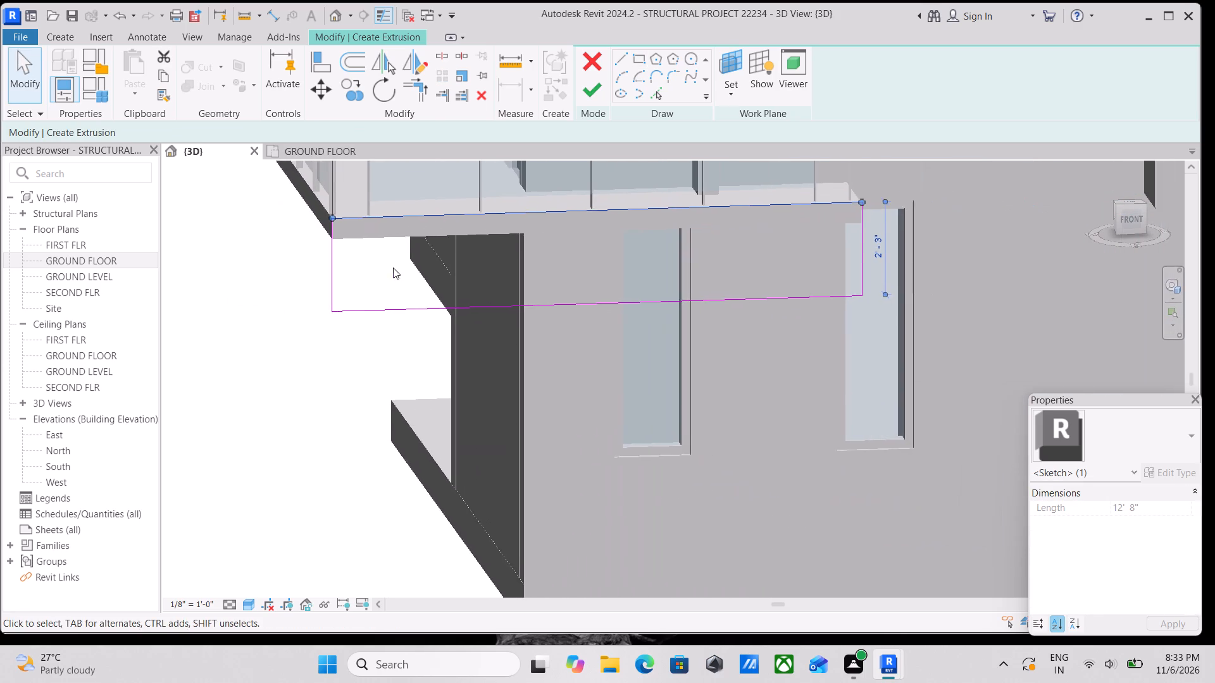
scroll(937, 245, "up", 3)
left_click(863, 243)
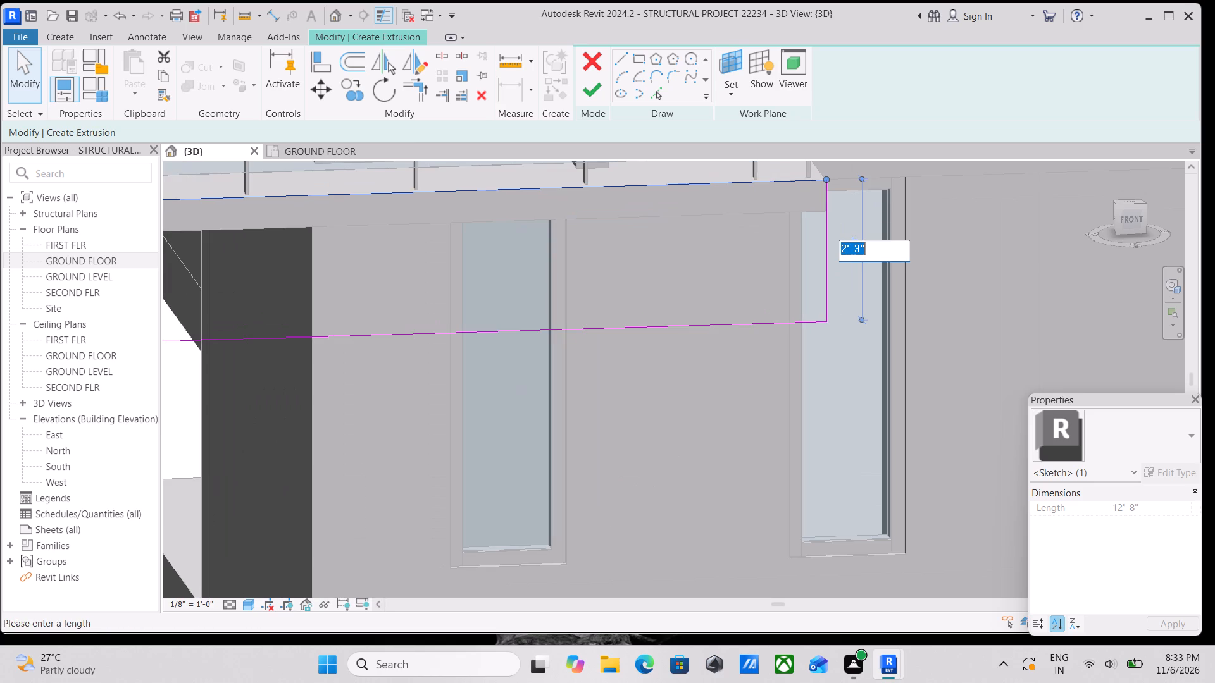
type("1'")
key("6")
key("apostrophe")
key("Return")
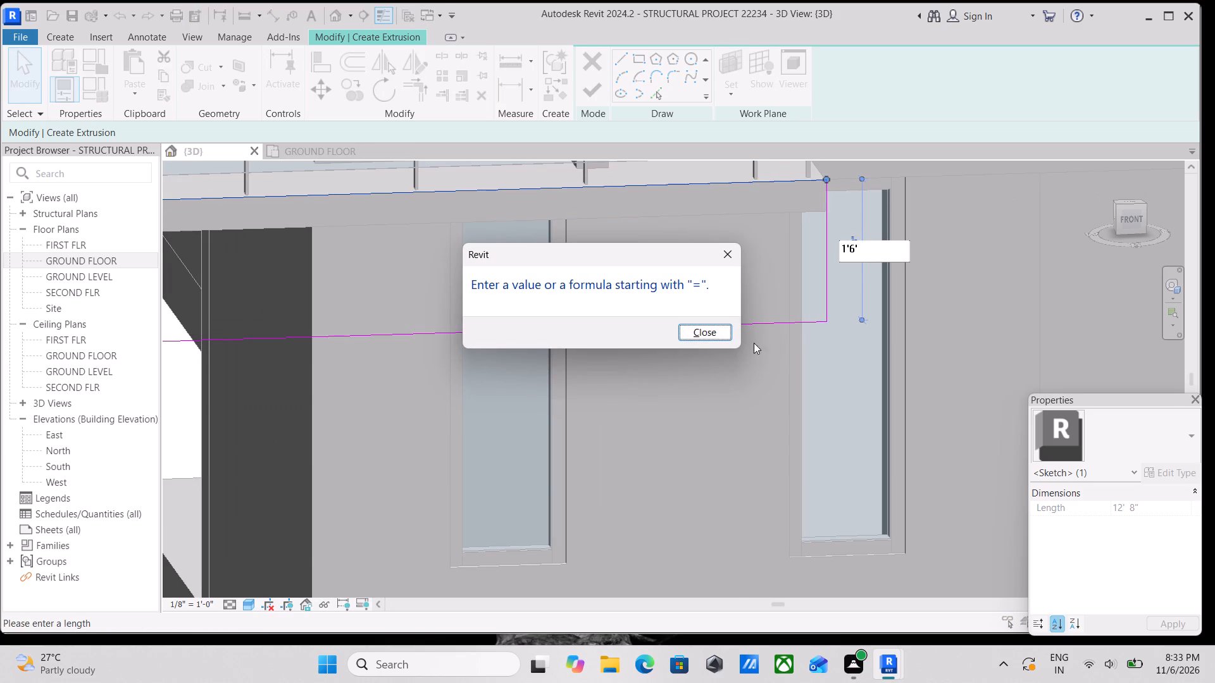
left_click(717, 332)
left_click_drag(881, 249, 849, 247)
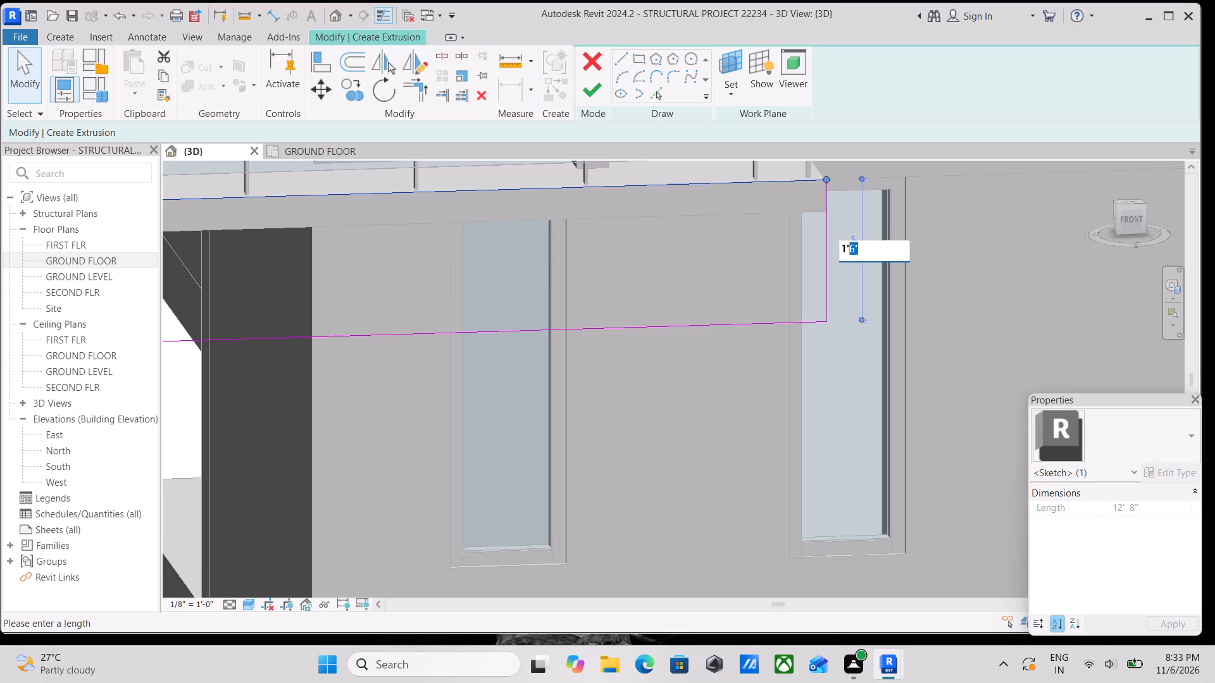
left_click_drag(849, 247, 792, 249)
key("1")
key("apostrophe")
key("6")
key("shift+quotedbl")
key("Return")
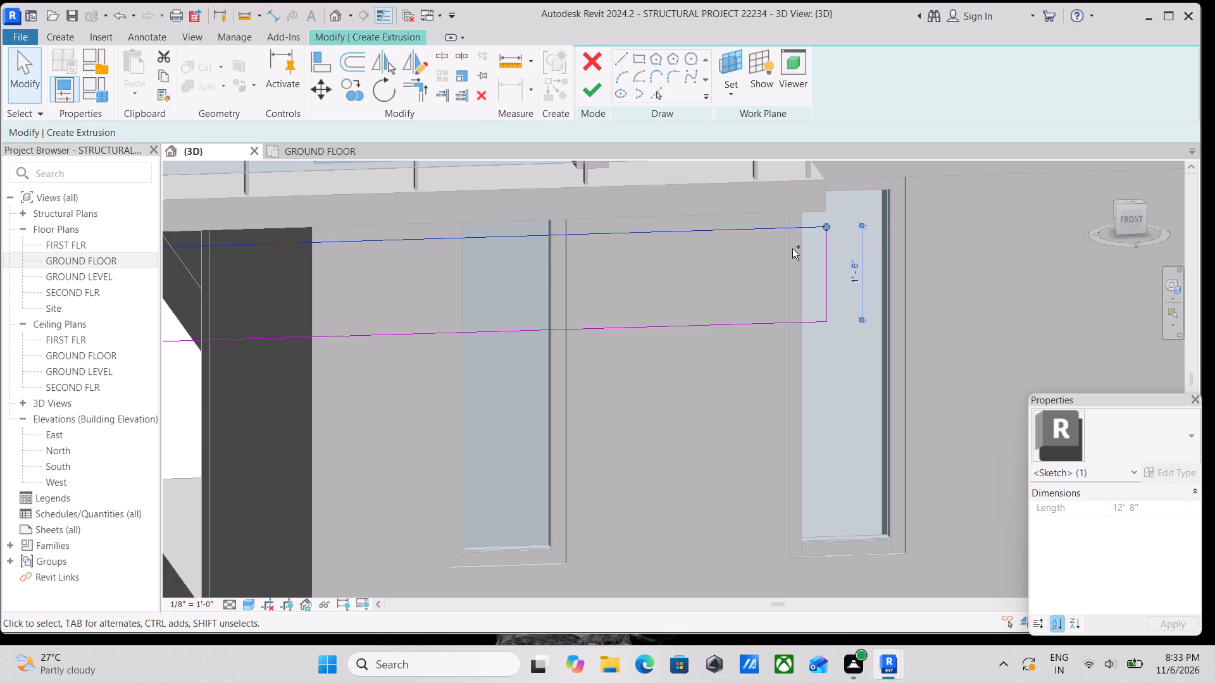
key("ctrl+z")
Set the band rectangle's height to 1'-8" by moving its bottom edge, keeping the top edge on the slab.
scroll(792, 249, "down", 2)
scroll(818, 321, "up", 1)
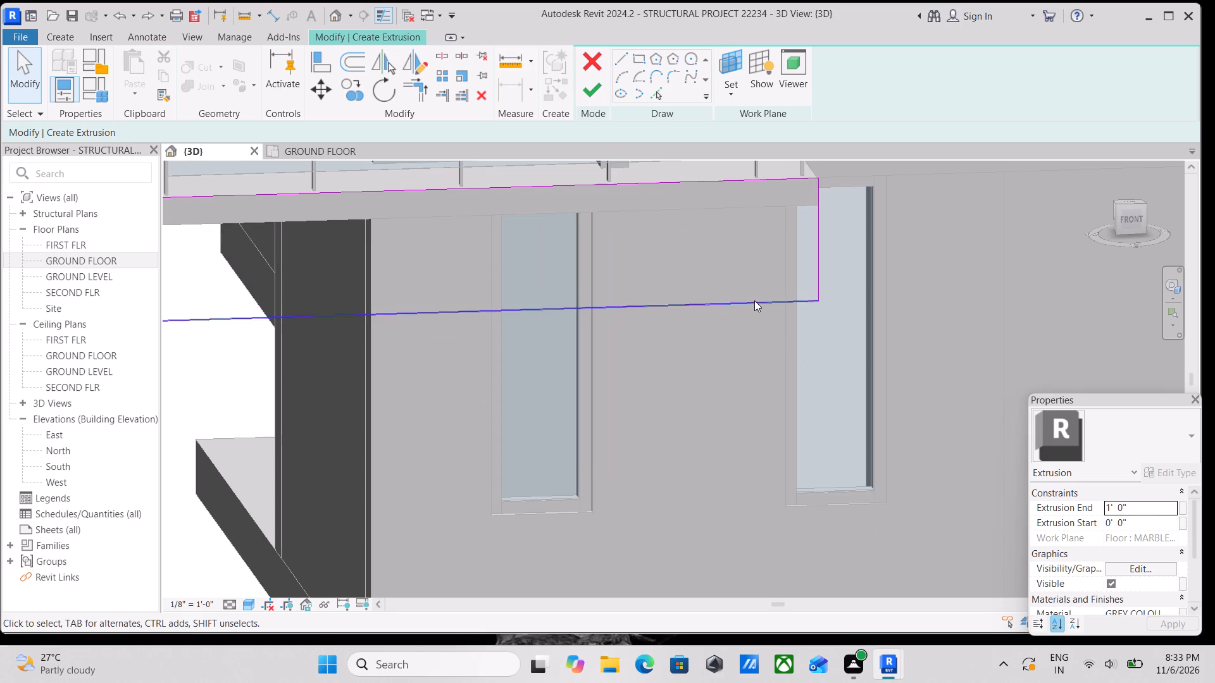
left_click(754, 300)
scroll(691, 296, "down", 2)
middle_click_drag(680, 294, 894, 267)
scroll(893, 267, "up", 1)
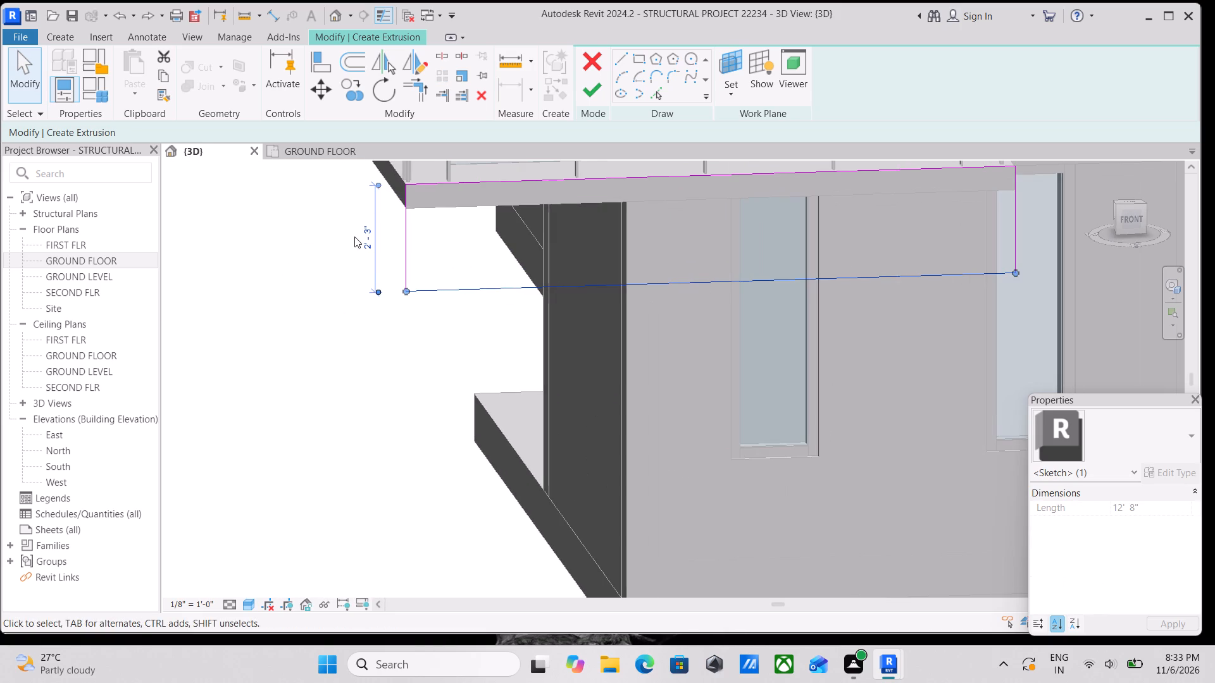
left_click(373, 236)
type("1'")
key("8")
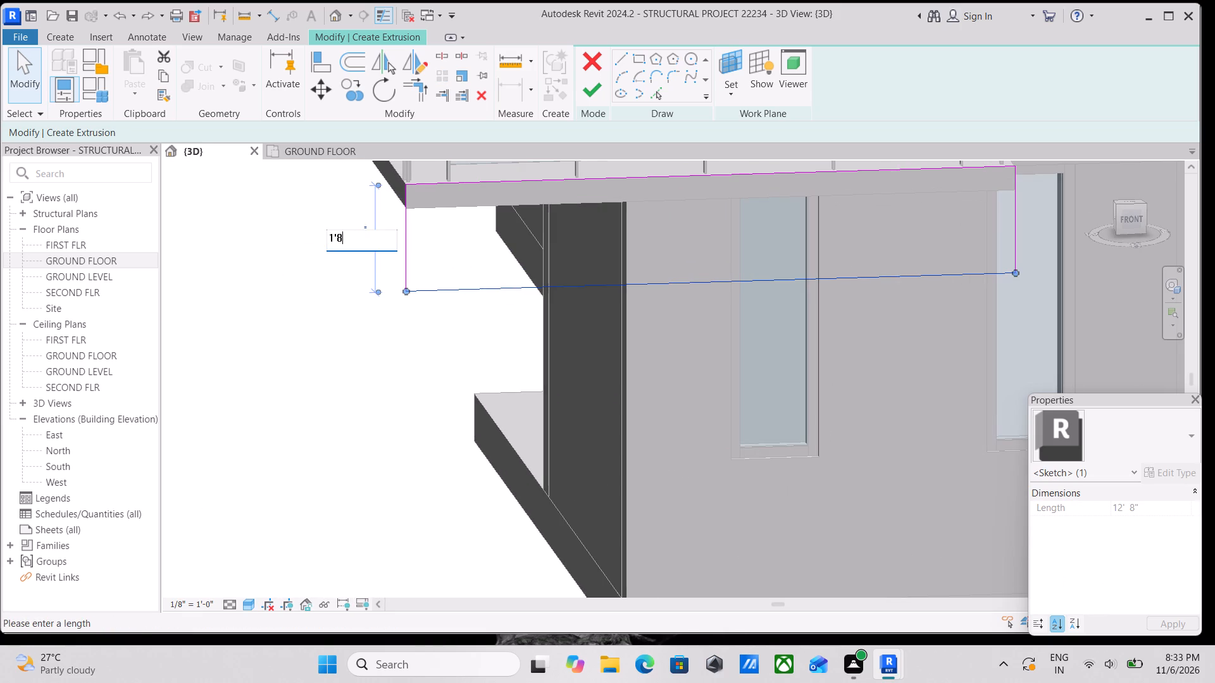
key("shift+quotedbl")
key("Return")
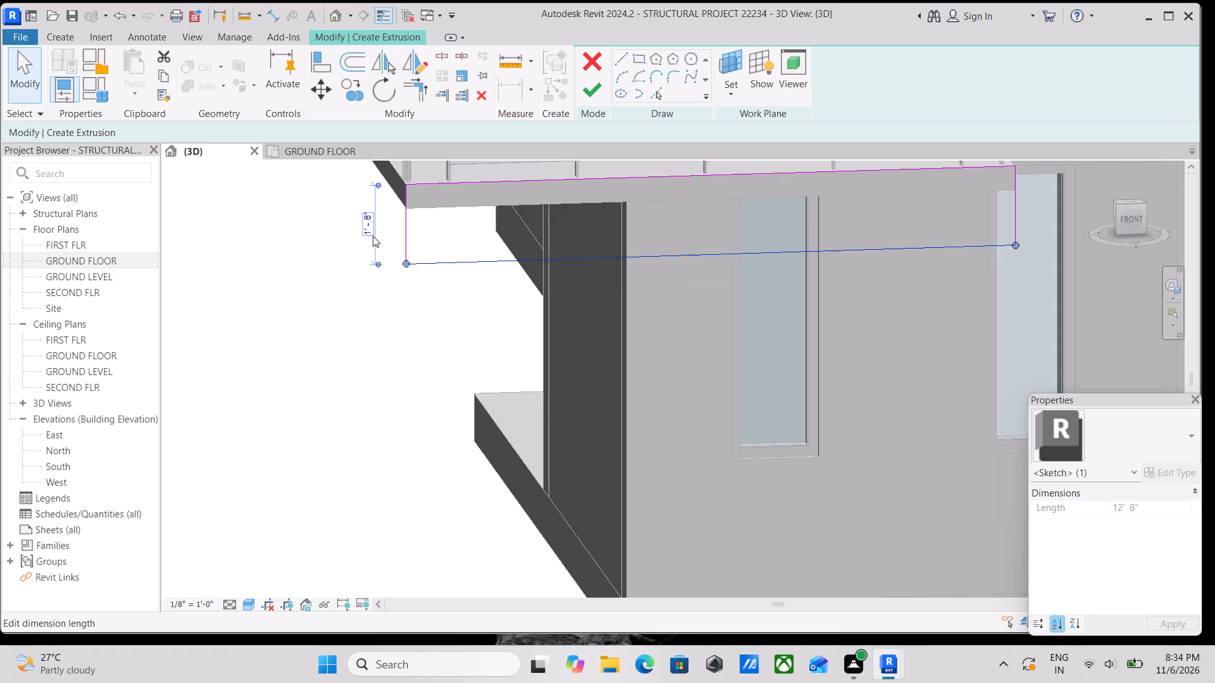
key("Escape")
Delete the band rectangle's short vertical edge at the end beside the second ground-floor window.
scroll(806, 247, "down", 4)
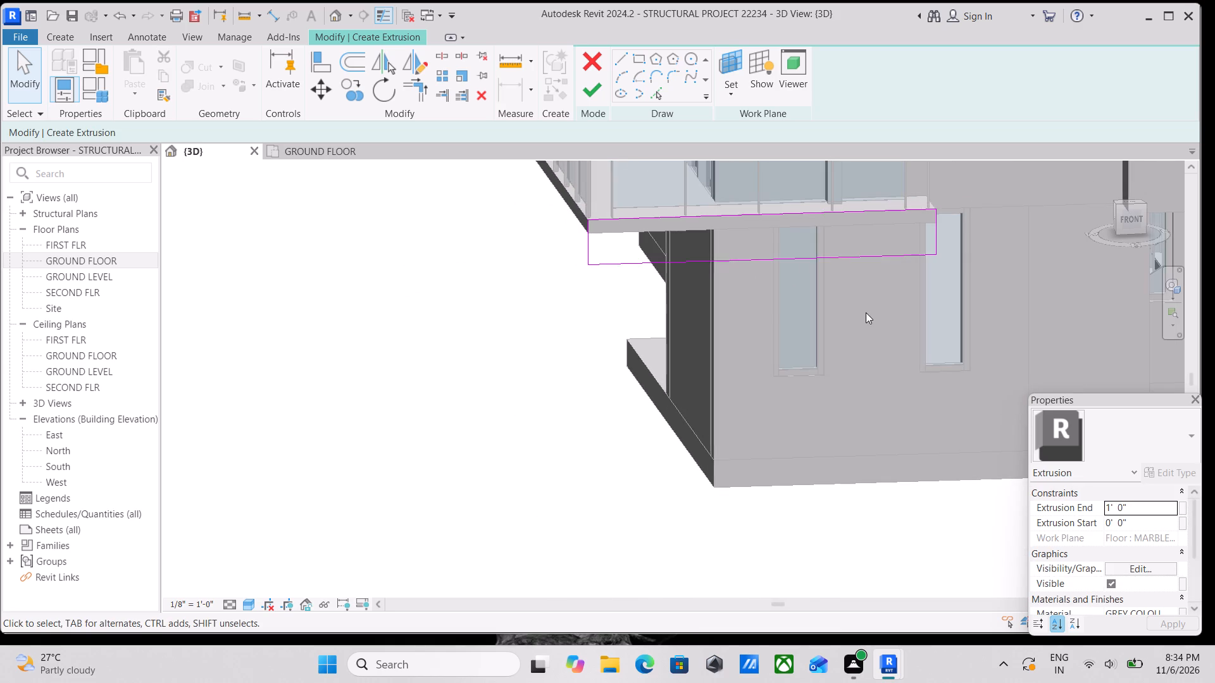
middle_click_drag(870, 301, 840, 273, "shift")
scroll(856, 268, "up", 2, "shift")
scroll(929, 209, "up", 1)
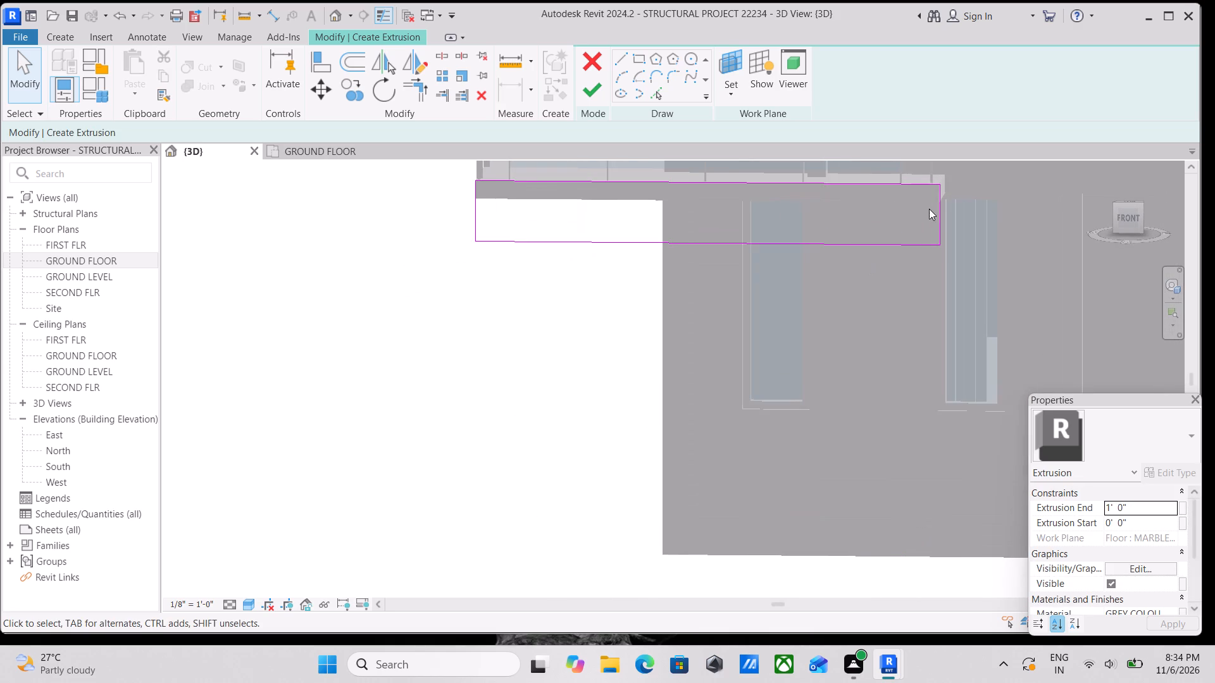
left_click(936, 222)
right_click(936, 222)
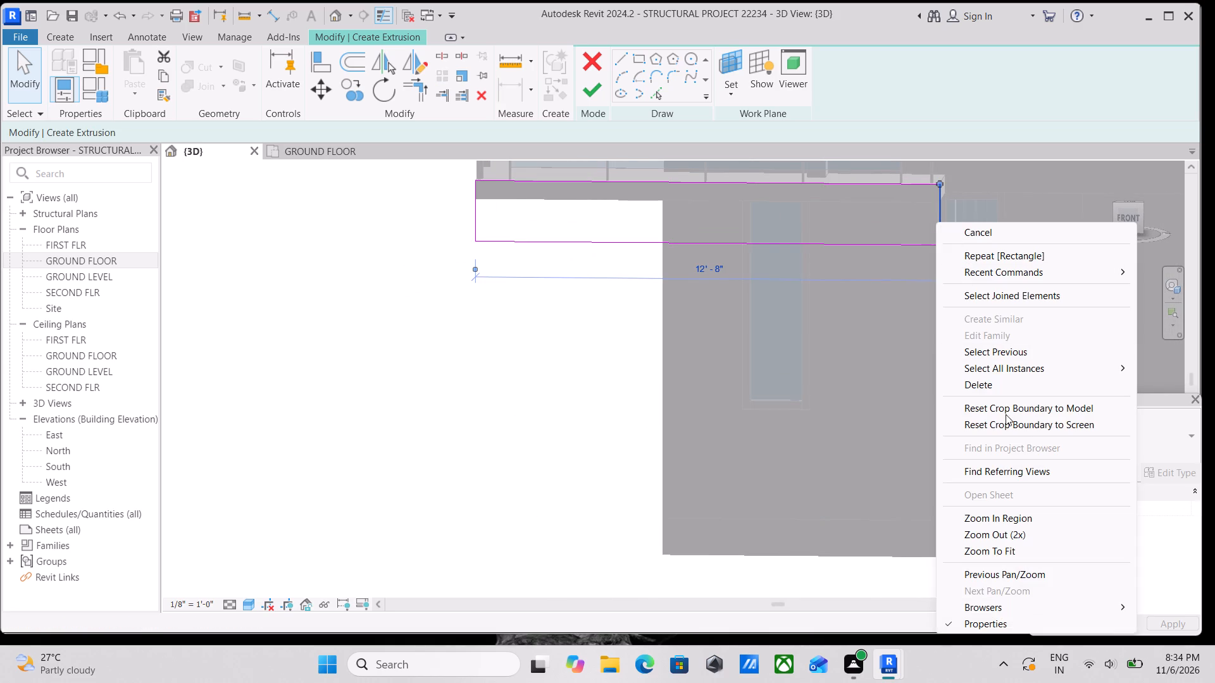
left_click(999, 388)
Draw the column's inner edge about 9'-4" down from the band's open lower corner, followed by a 1'-6" horizontal base line away from the band.
left_click(614, 60)
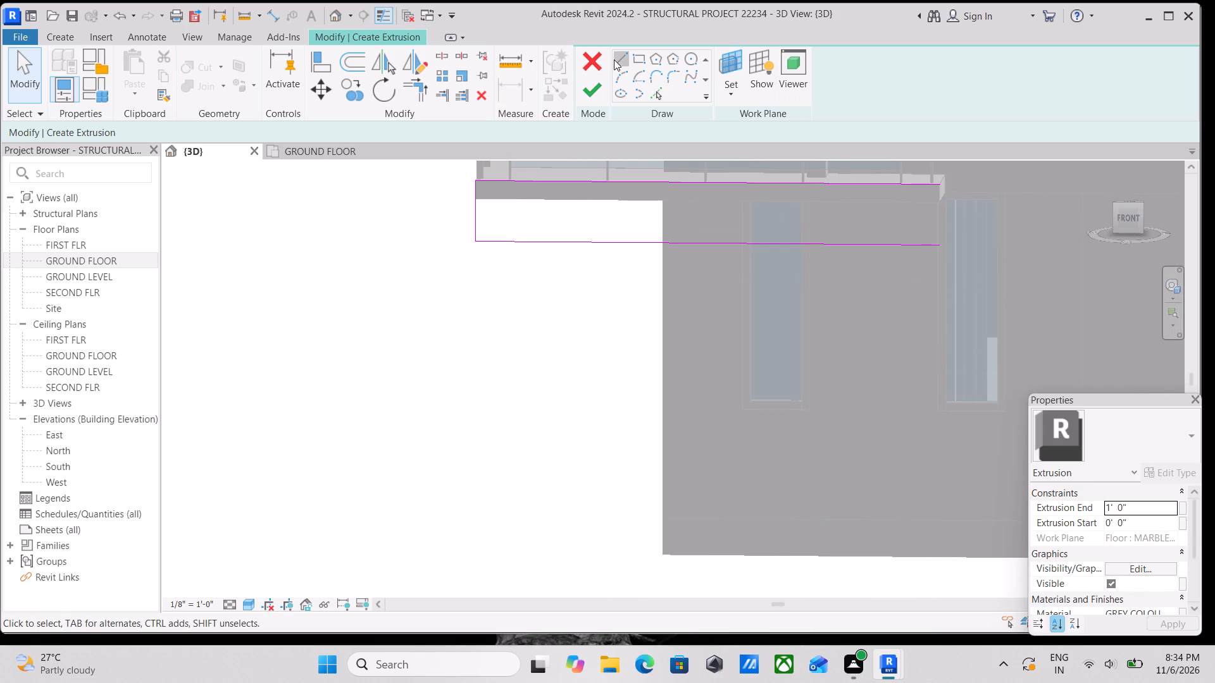
left_click(939, 247)
middle_click_drag(915, 366, 956, 257)
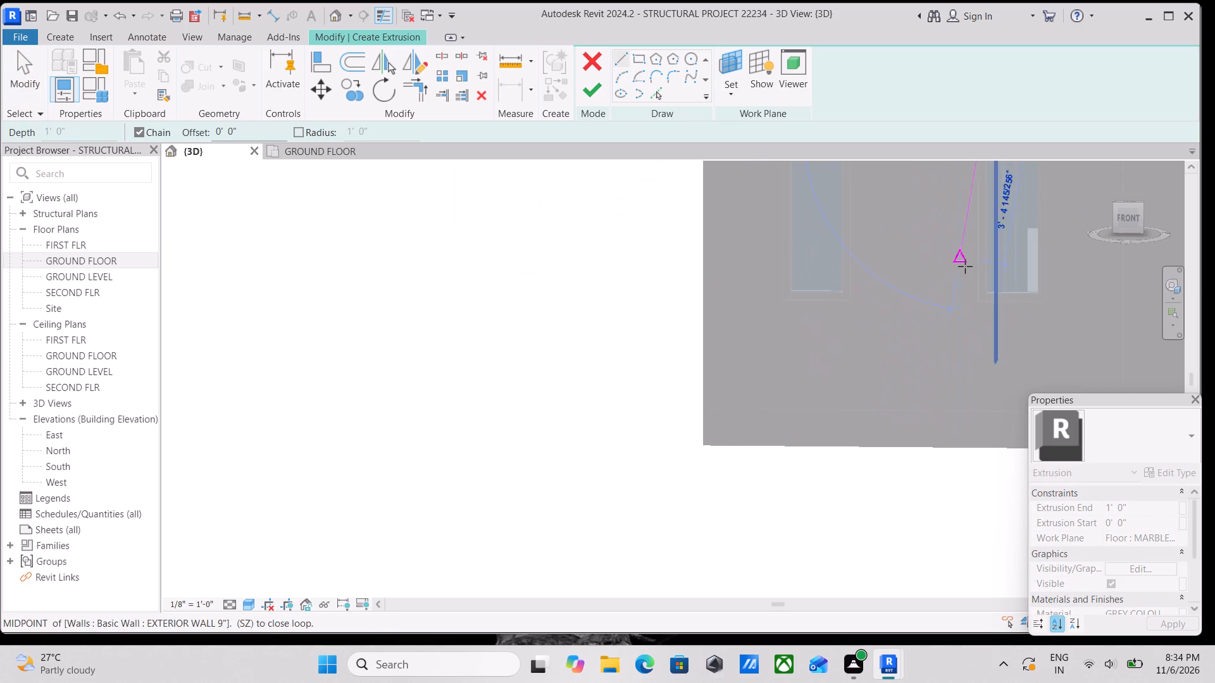
middle_click_drag(981, 360, 995, 296)
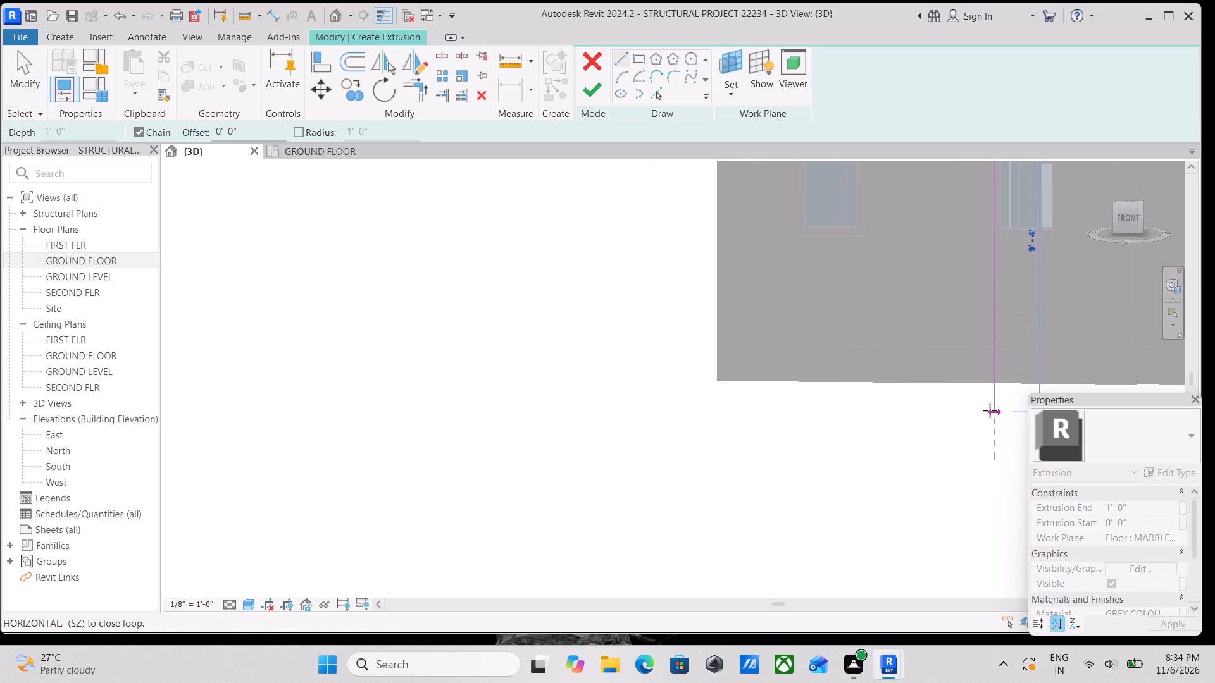
left_click(990, 410)
scroll(1059, 419, "down", 1)
middle_click_drag(1047, 414, 889, 326)
scroll(899, 329, "down", 1)
middle_click_drag(897, 329, 782, 276)
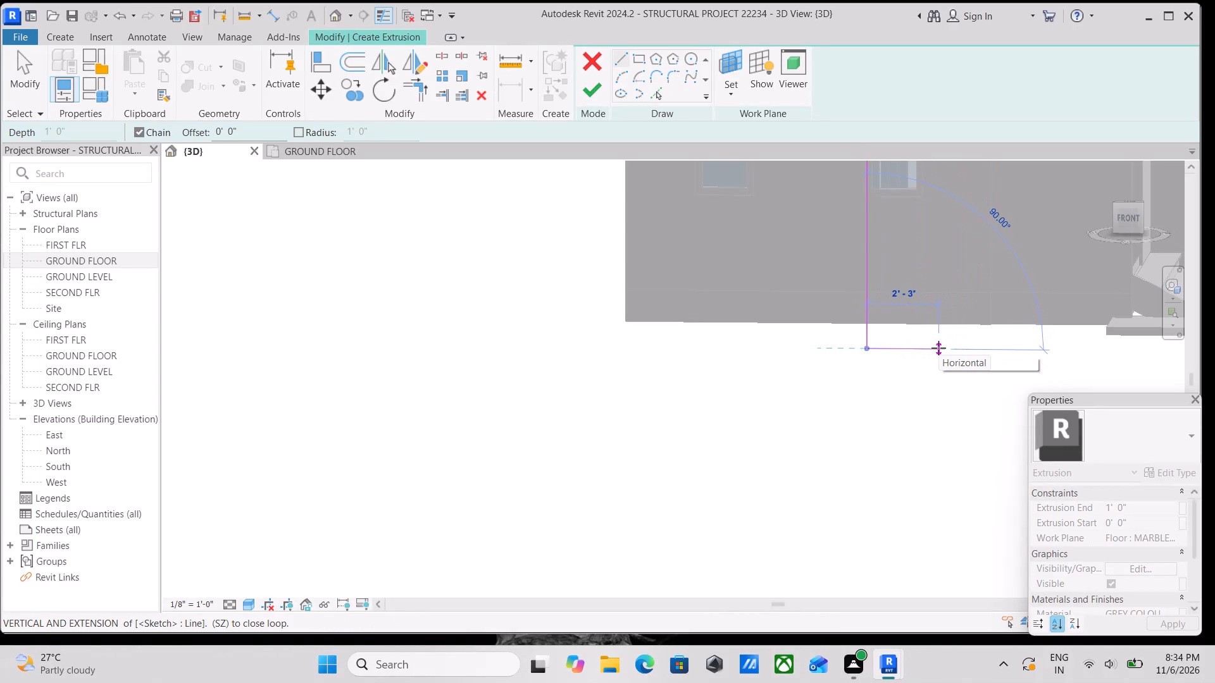
type("1'")
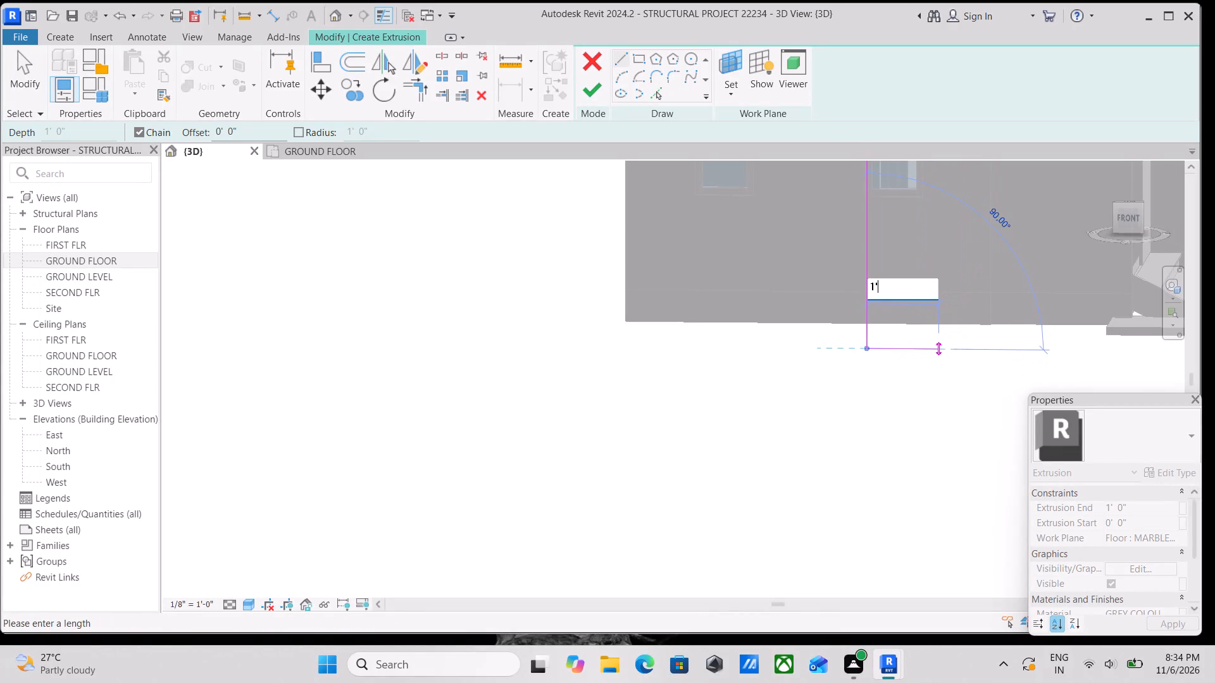
key("6")
key("shift+quotedbl")
key("Return")
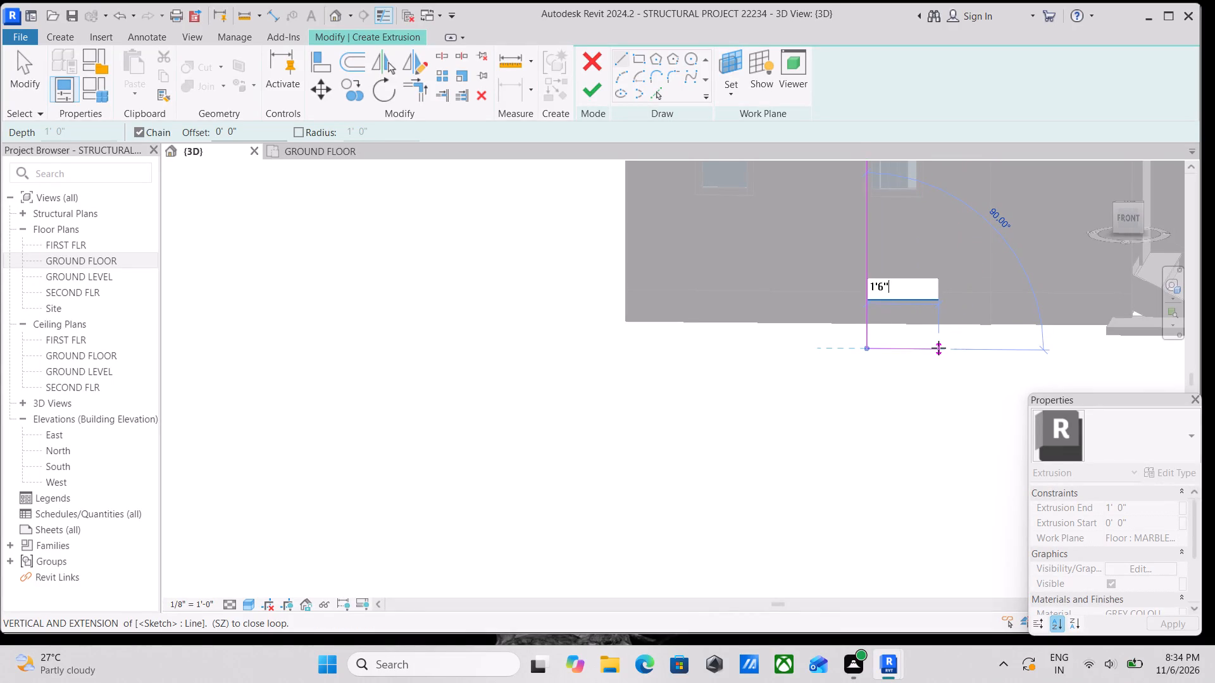
Draw the column's outer edge about 11'-0" up to the band's top level and close the profile at the top edge's endpoint.
scroll(947, 190, "down", 3)
middle_click_drag(947, 190, 947, 278)
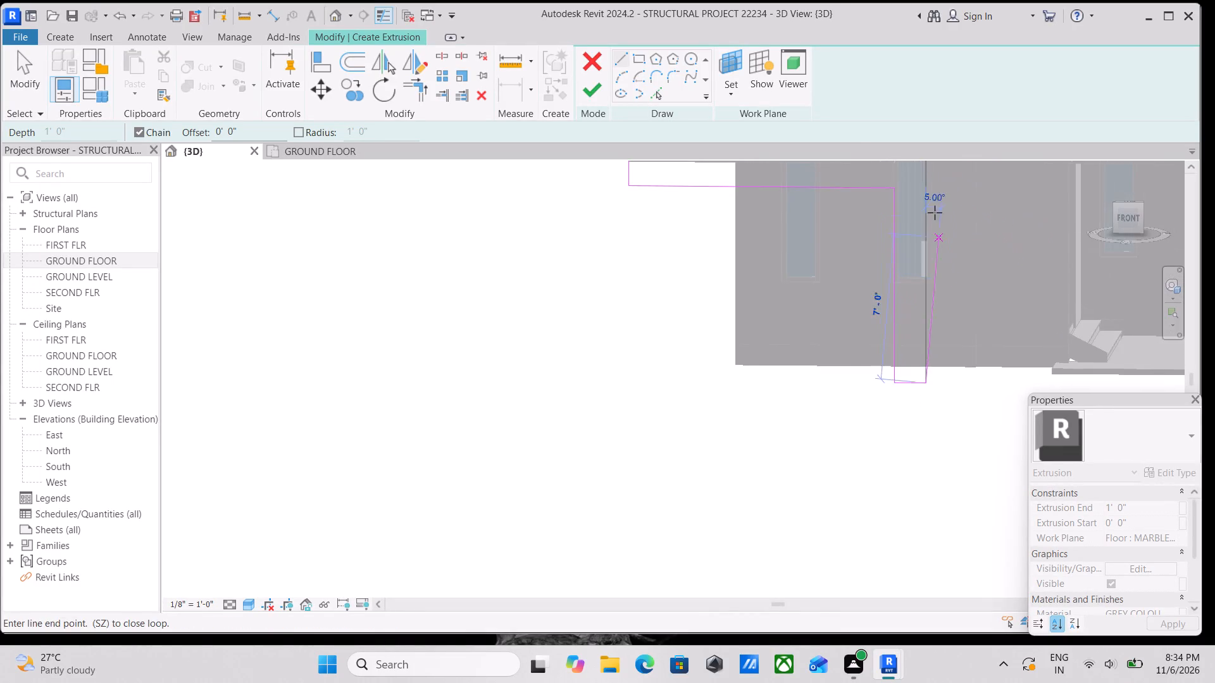
scroll(933, 205, "down", 1)
middle_click_drag(932, 210, 933, 328)
scroll(933, 312, "down", 1)
scroll(935, 293, "up", 5)
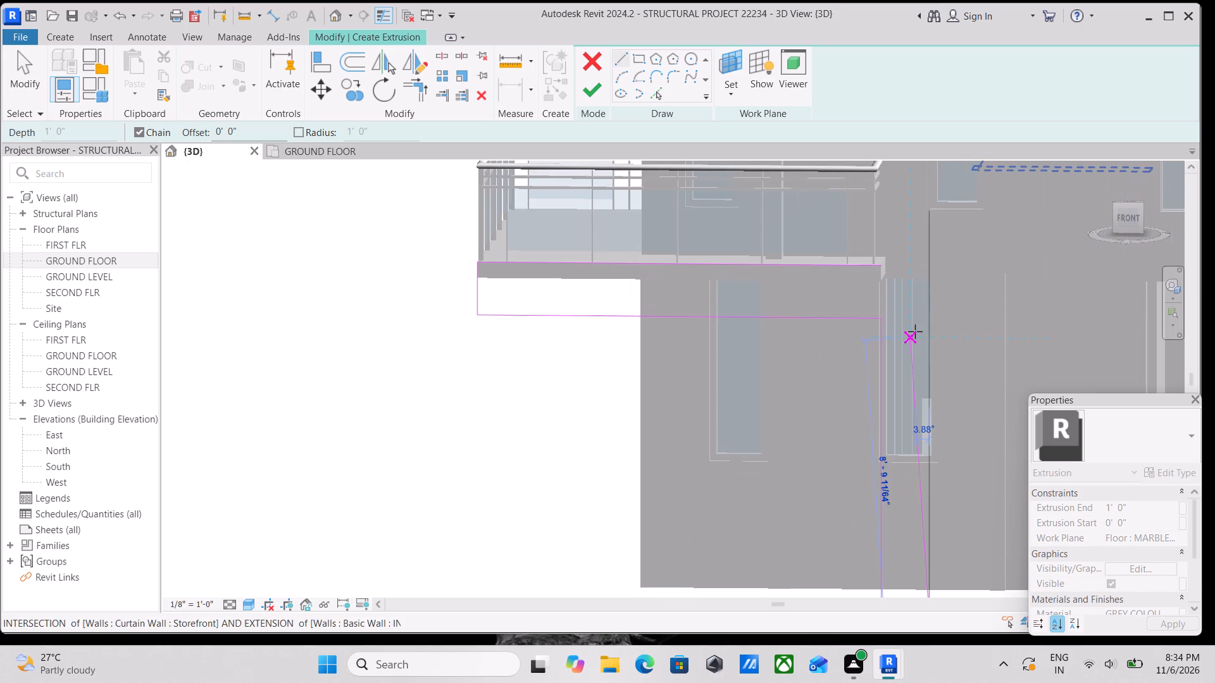
scroll(923, 296, "up", 1)
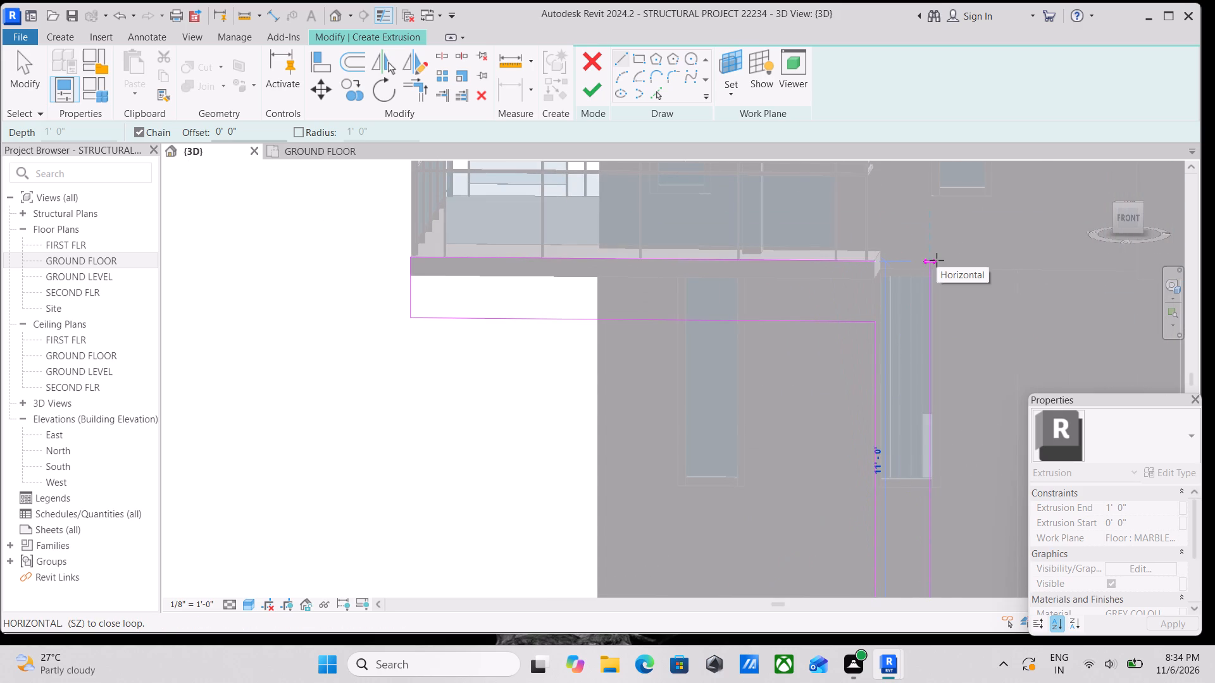
left_click(937, 260)
left_click(876, 257)
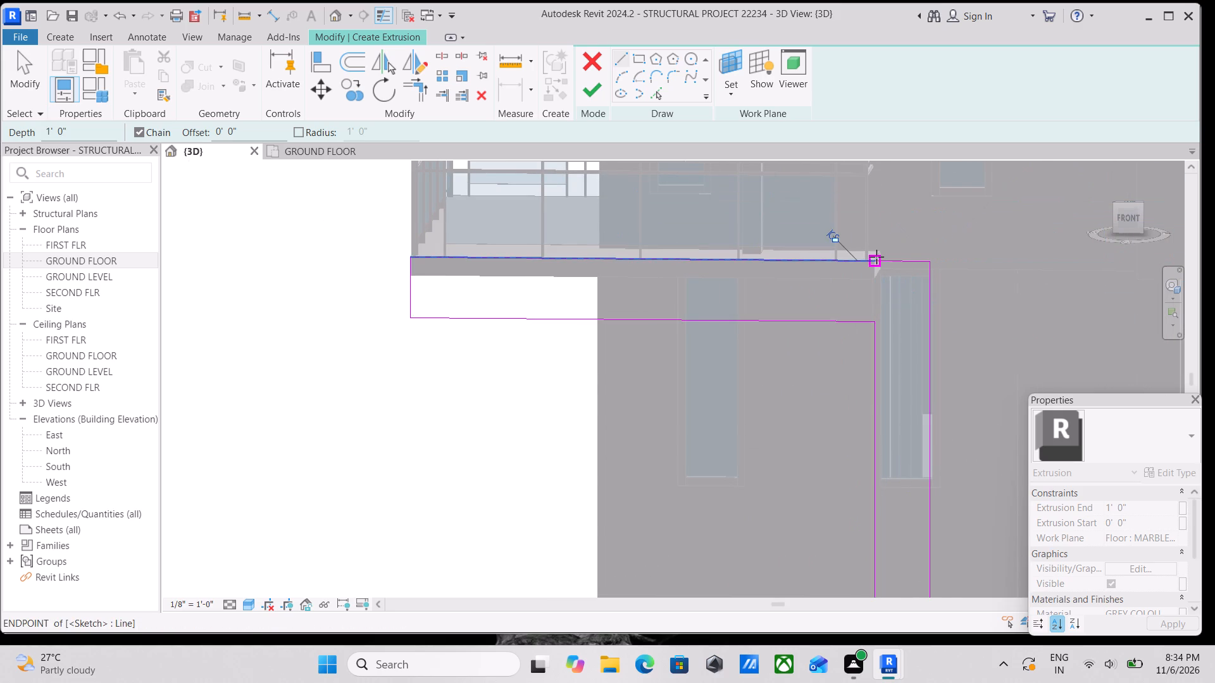
key("Escape")
scroll(908, 257, "down", 2)
scroll(1019, 265, "down", 2)
key("Escape")
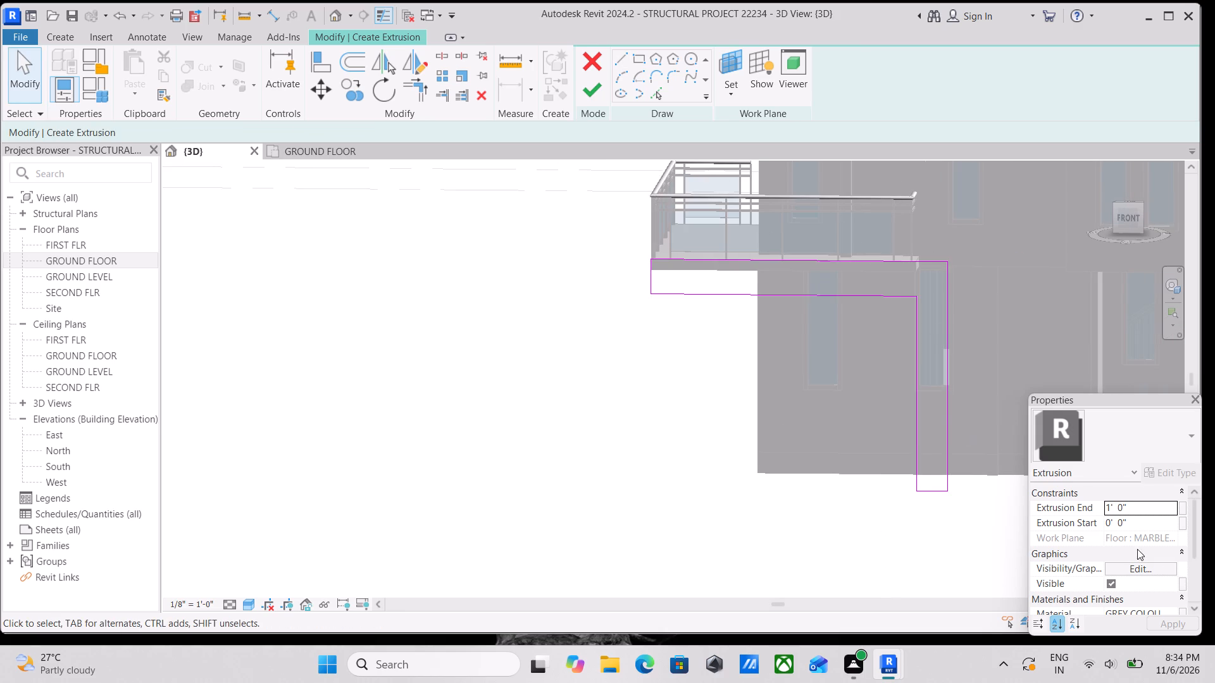
From the extrusion's material setting, duplicate the GREY COLOUR FRAME(1) material together with its assets.
scroll(1164, 567, "down", 2)
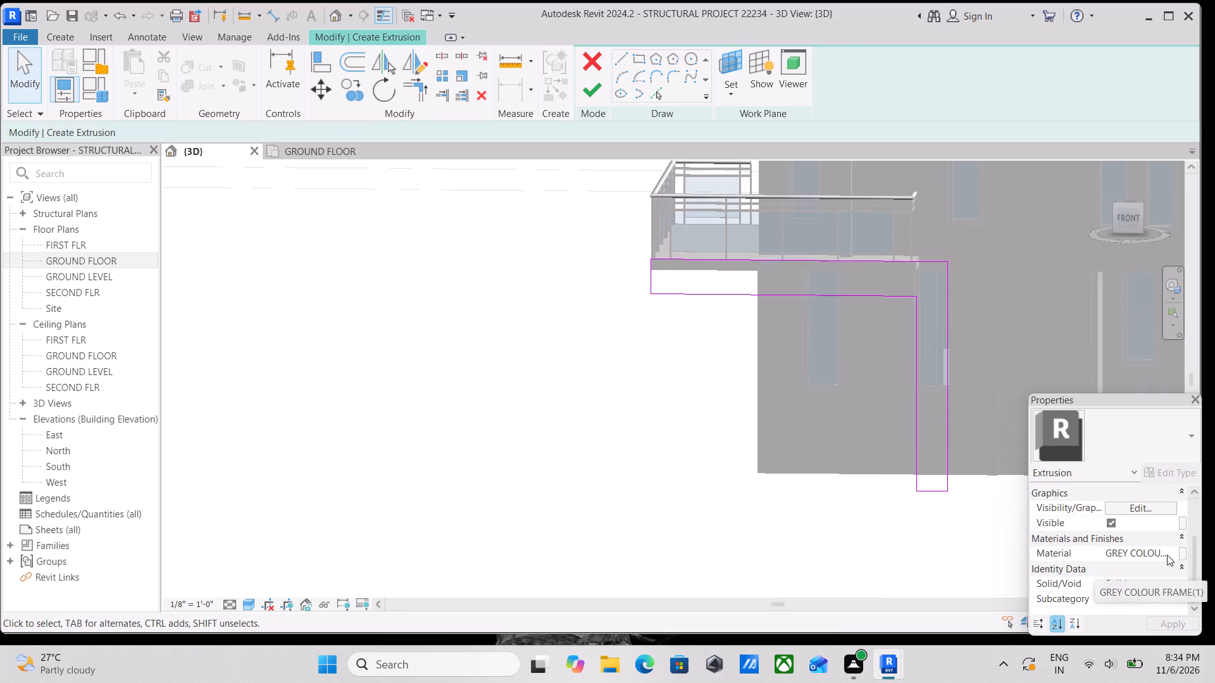
left_click(1167, 551)
left_click(1178, 553)
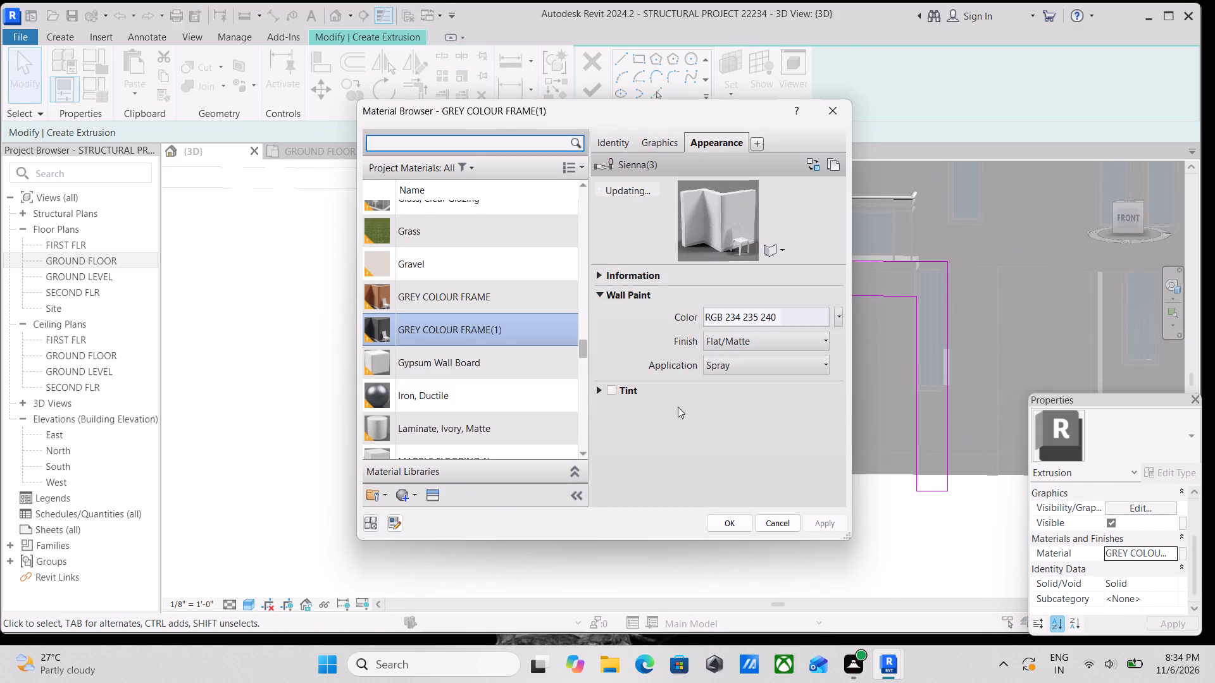
right_click(477, 334)
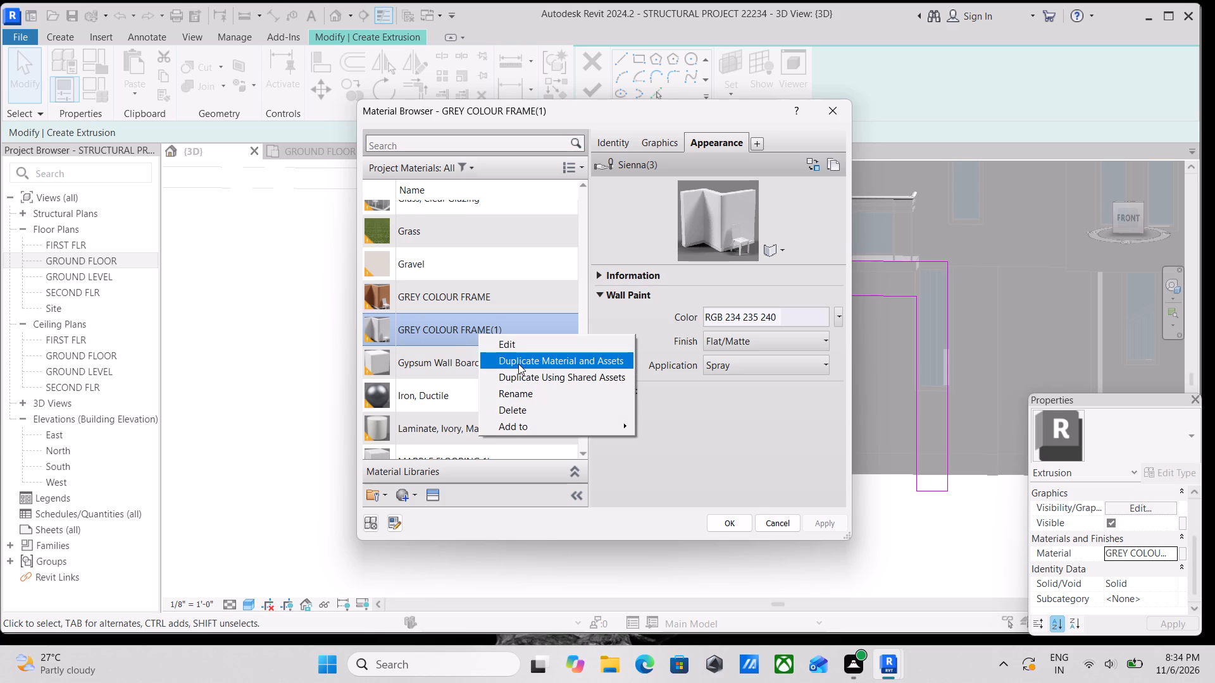
left_click(518, 364)
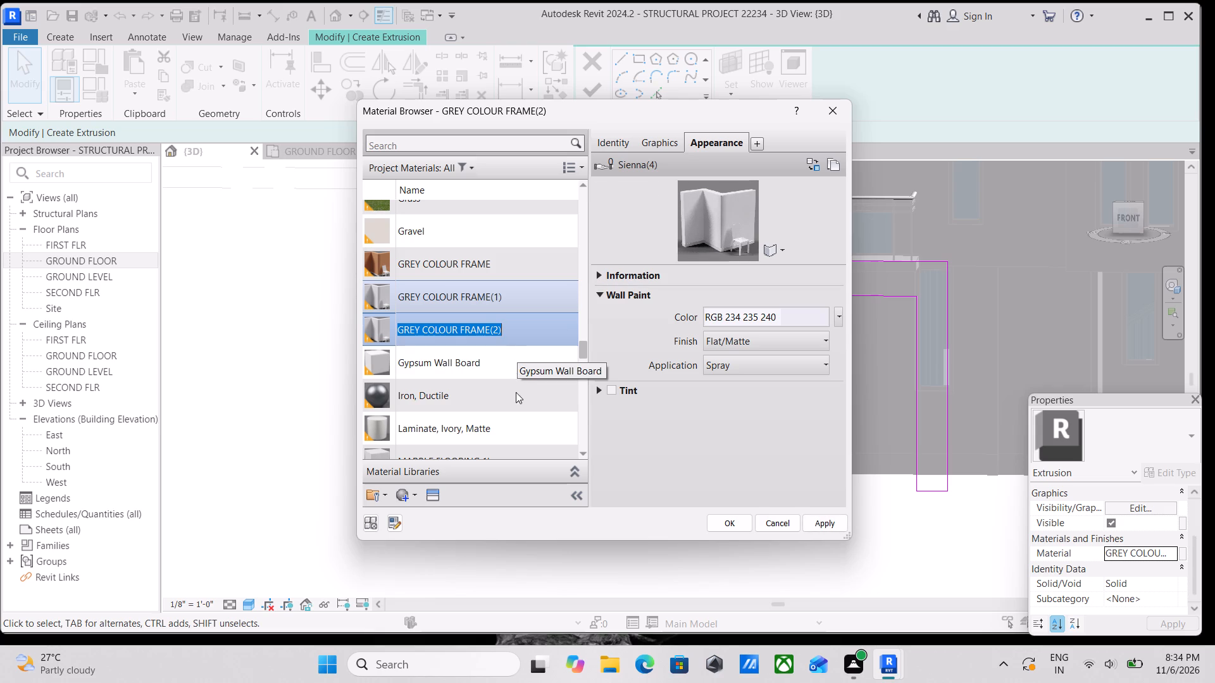
Replace GREY COLOUR FRAME(2)'s appearance with the Light Tan matte wall paint from the Appearance Library and assign the material to the extrusion.
left_click(439, 496)
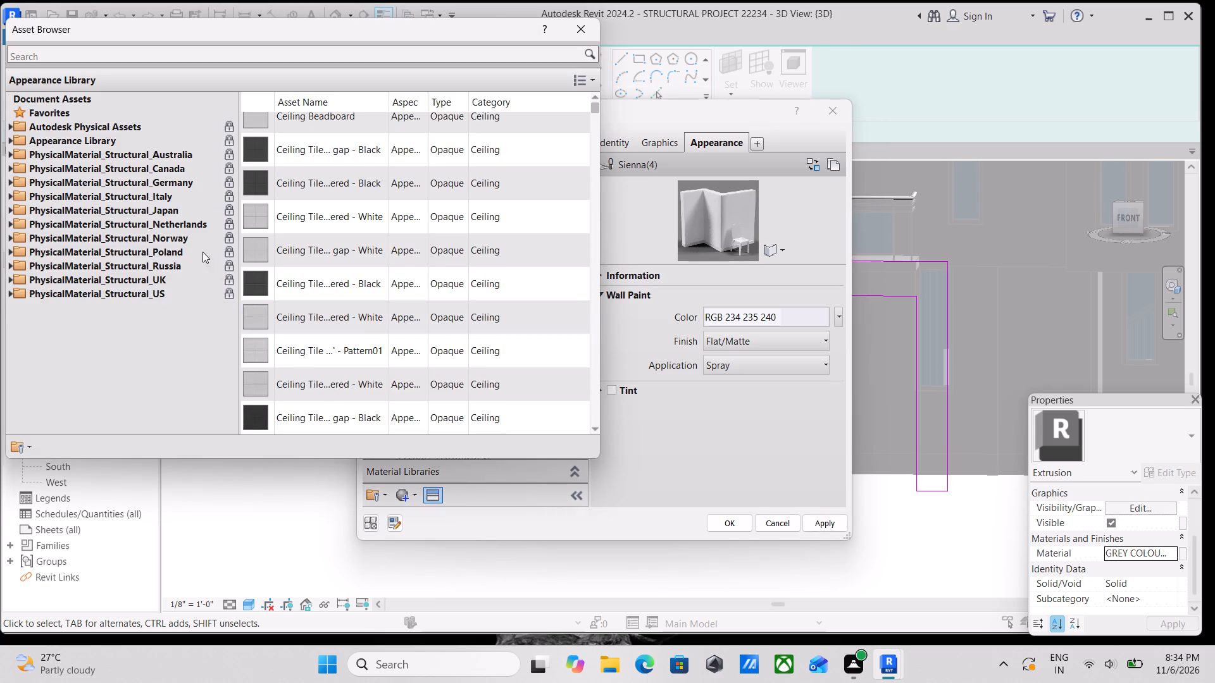
left_click(8, 142)
scroll(63, 407, "down", 3)
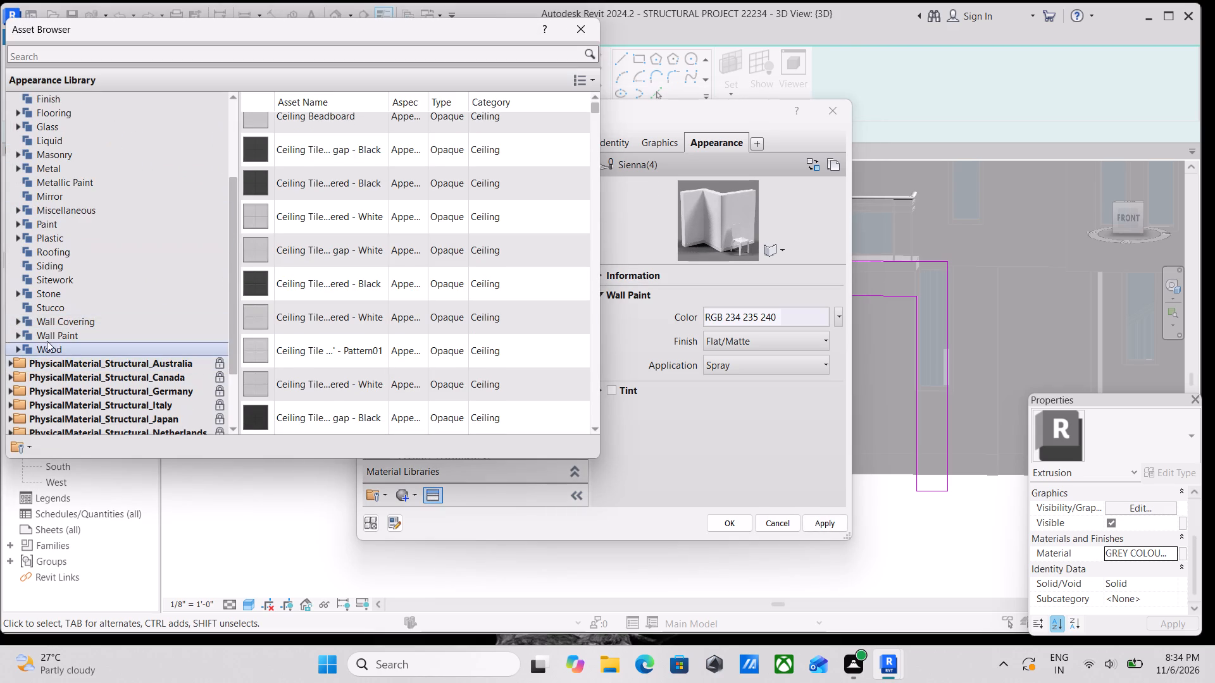
left_click(17, 288)
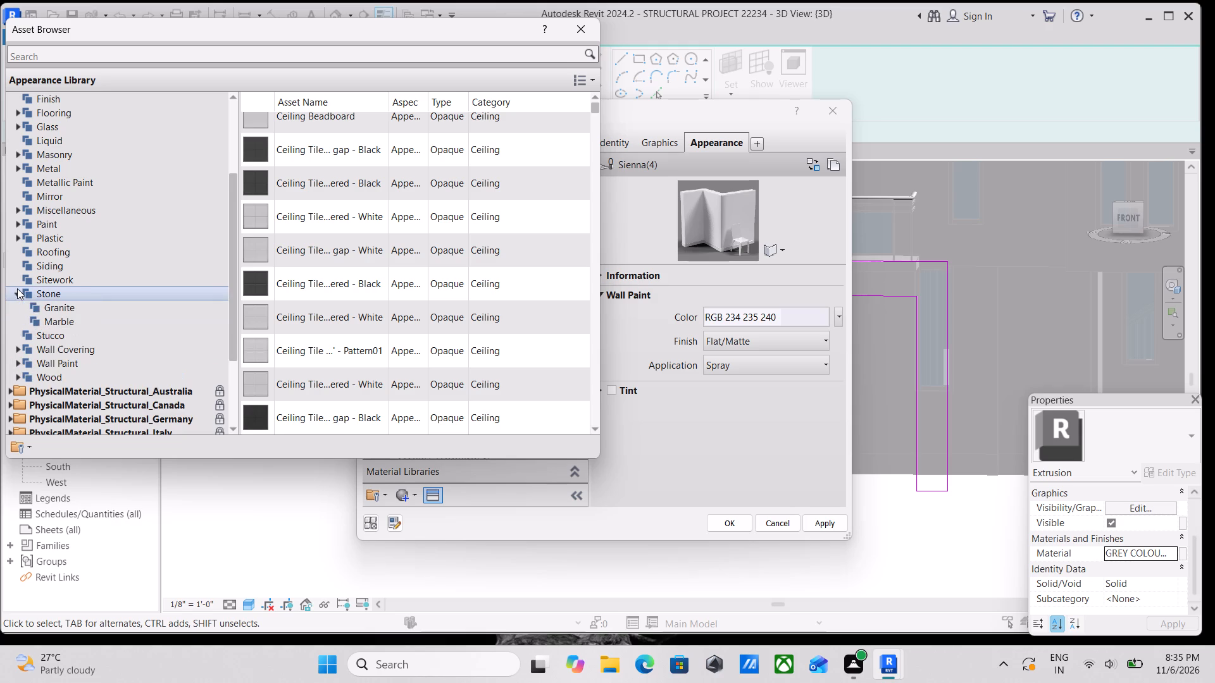
left_click(17, 288)
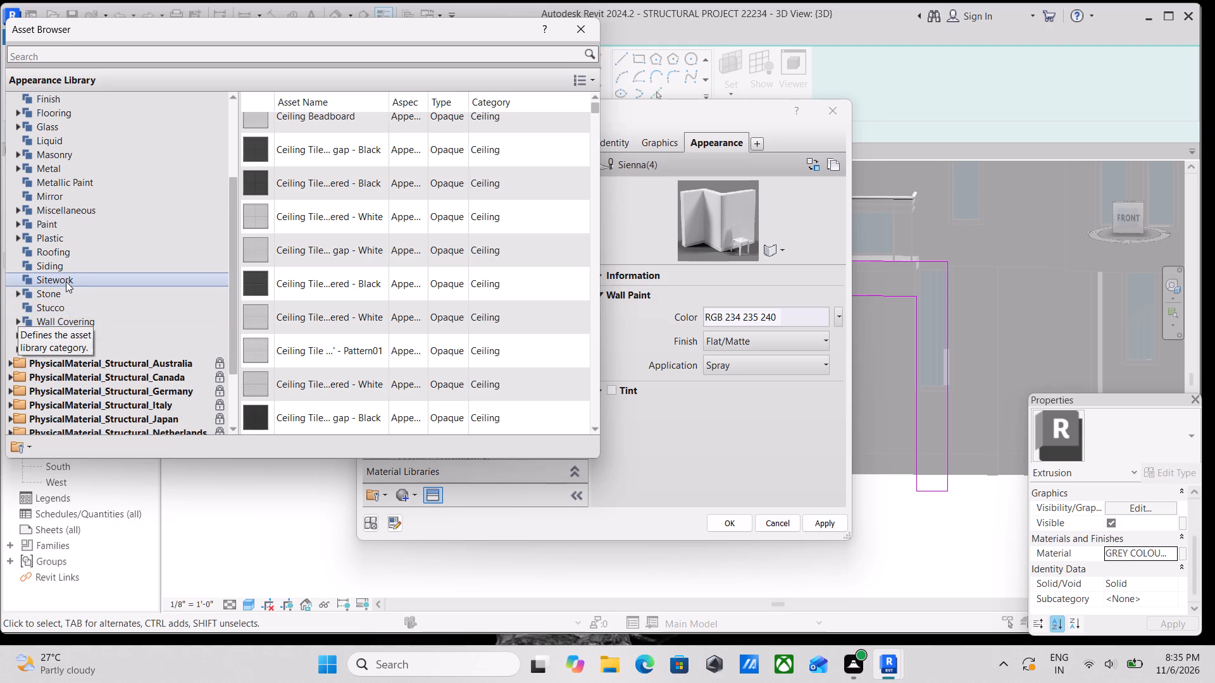
scroll(66, 281, "down", 1)
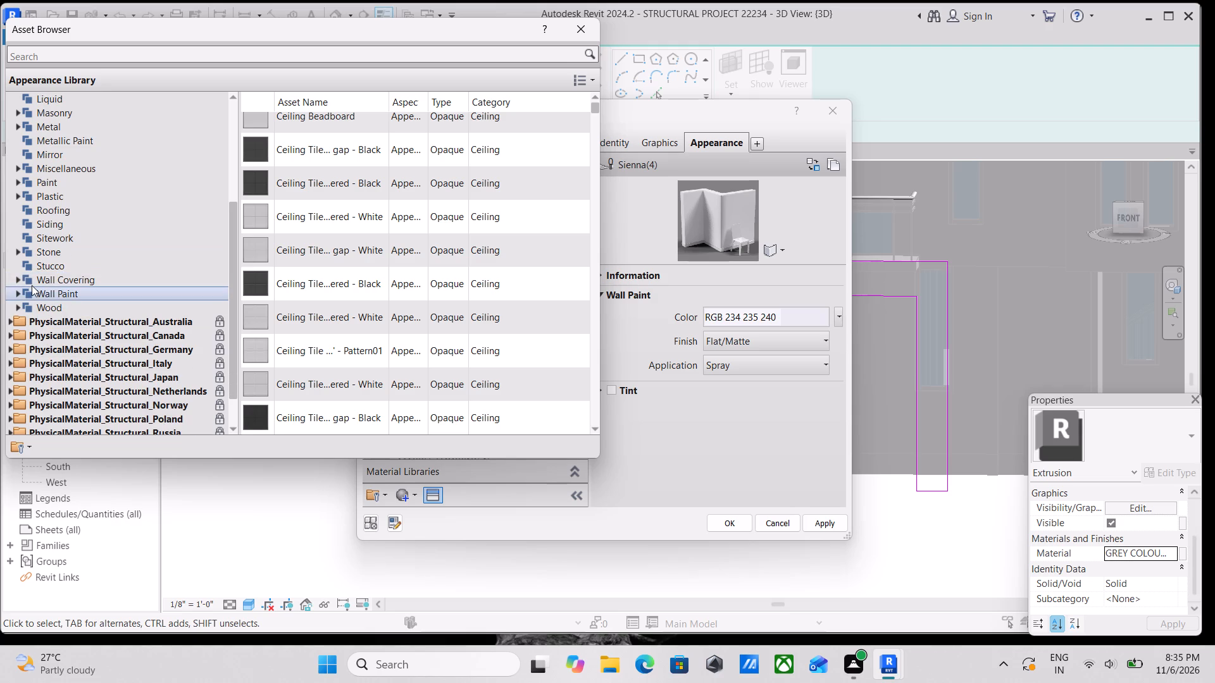
left_click(14, 241)
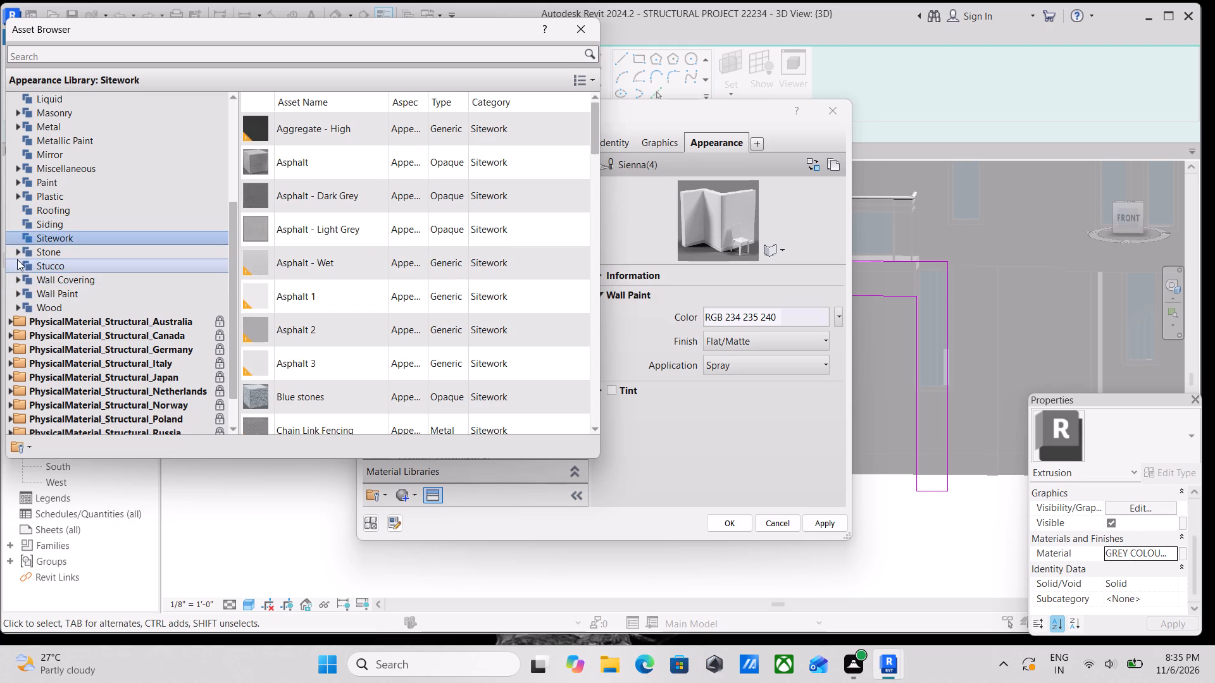
left_click(17, 255)
left_click(17, 255)
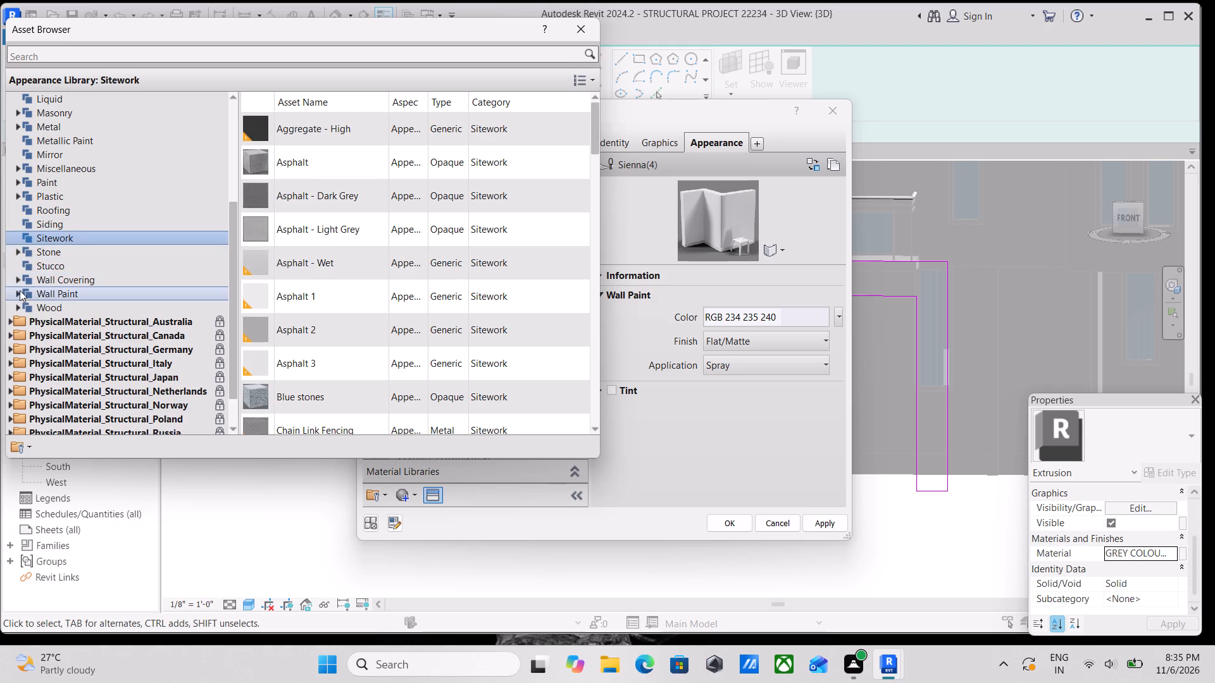
left_click(18, 292)
double_click(47, 320)
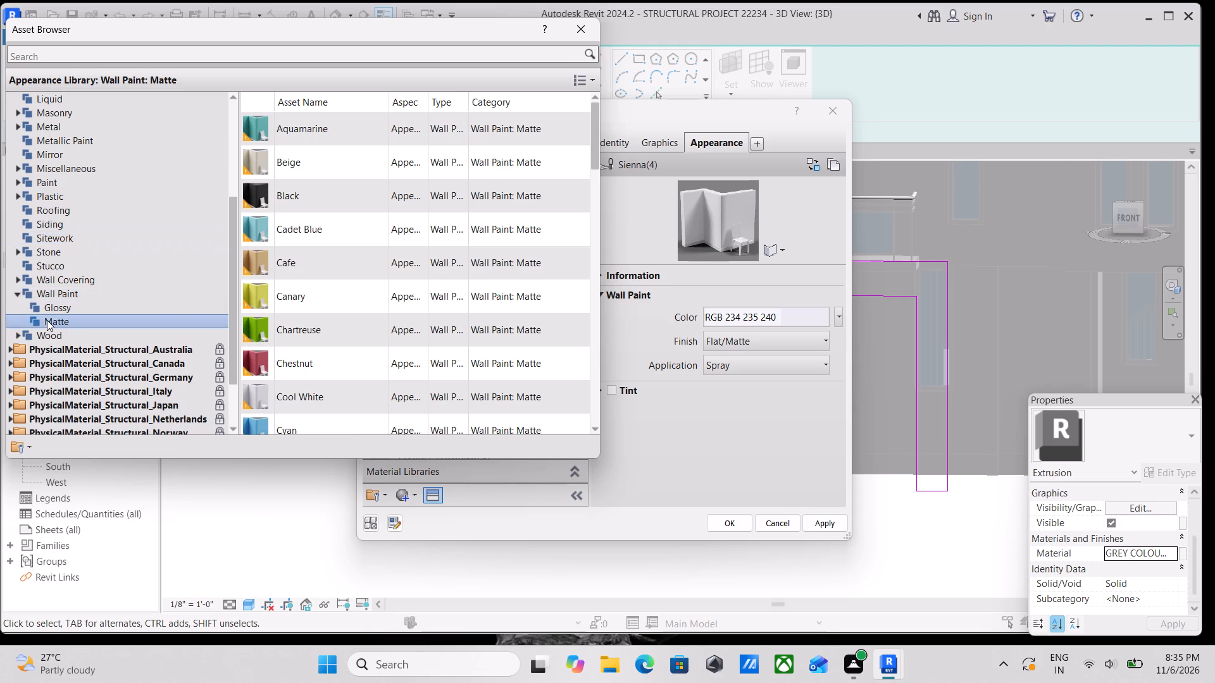
scroll(412, 327, "down", 8)
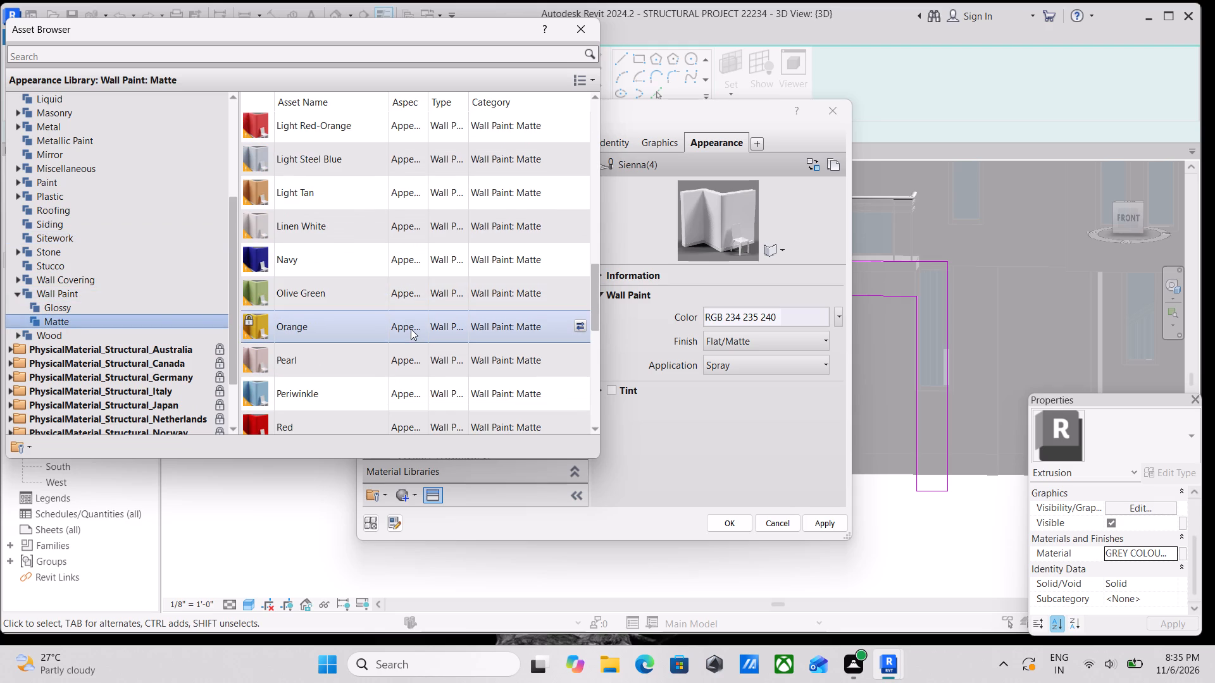
double_click(304, 192)
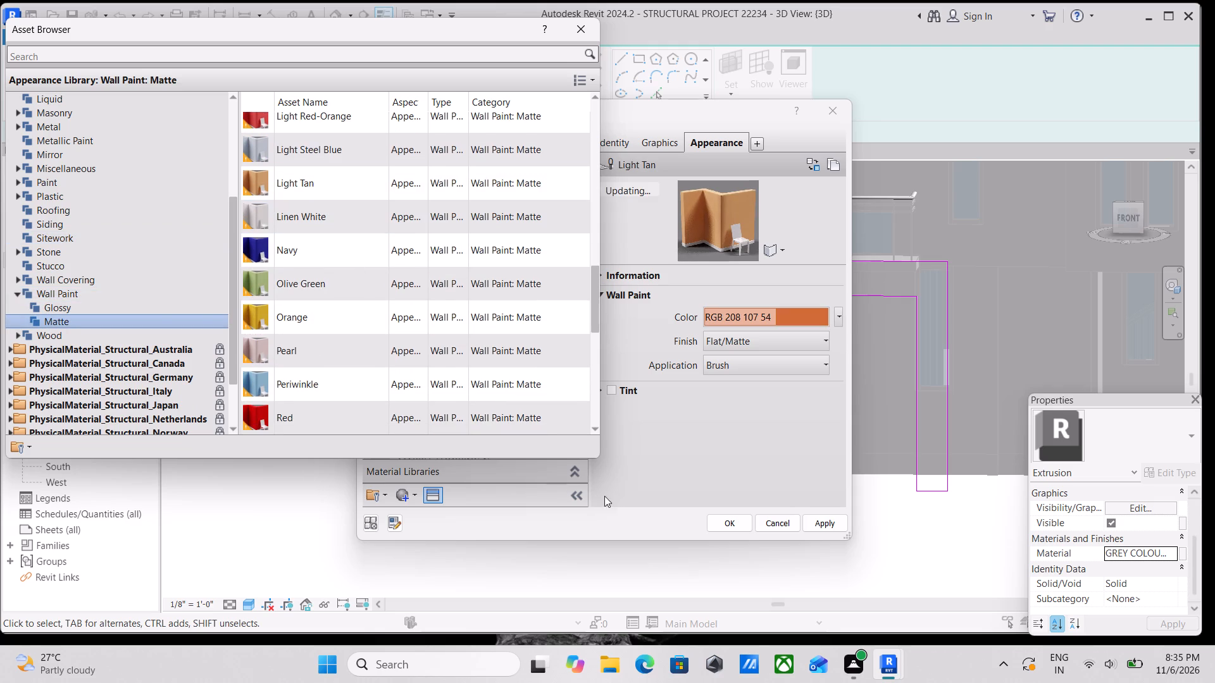
left_click(833, 523)
left_click(730, 528)
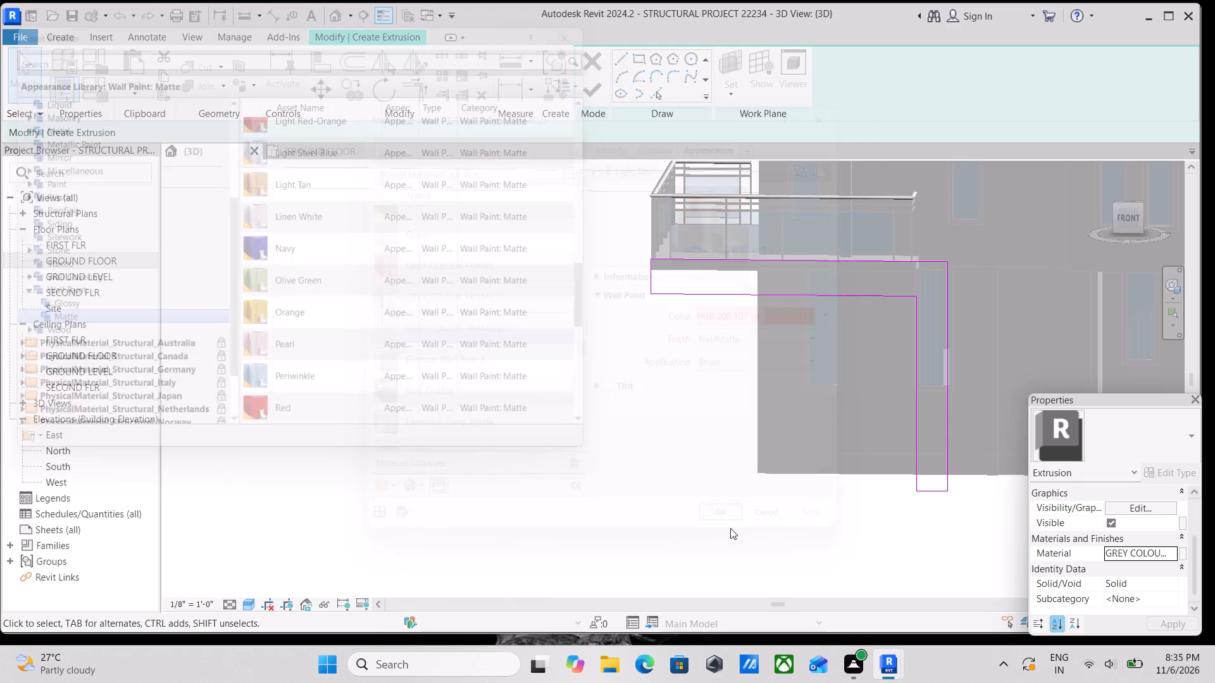
Finish the band-and-column extrusion sketch and complete the in-place model.
left_click(603, 93)
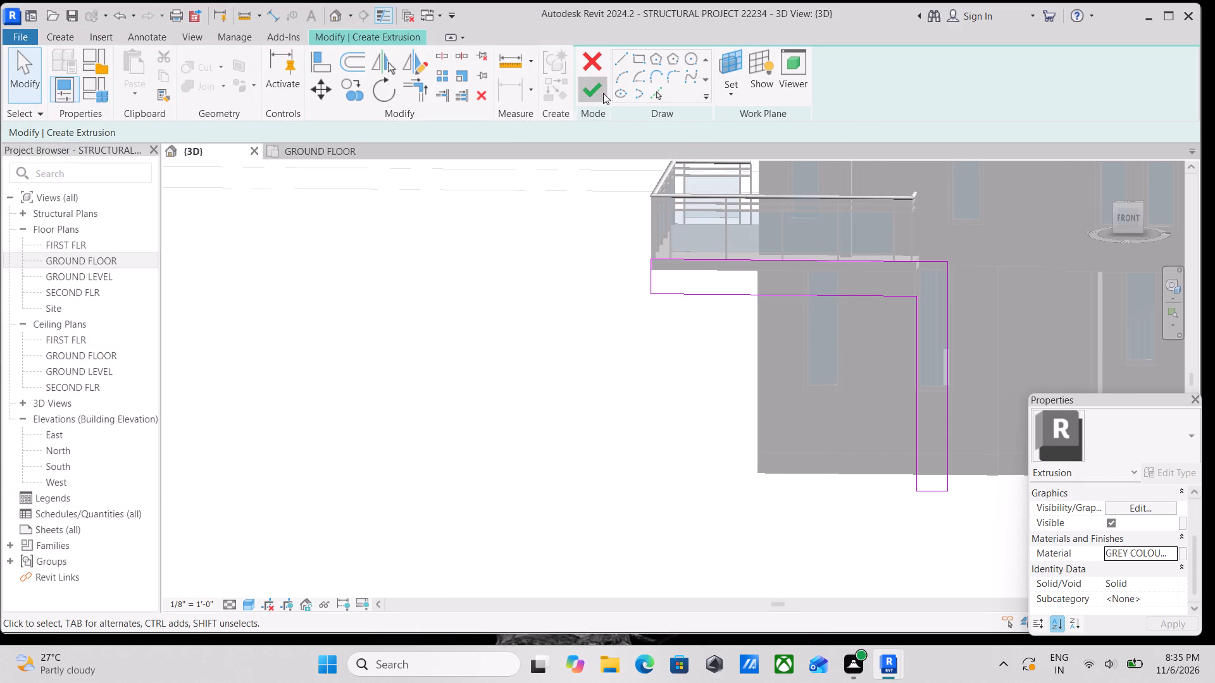
scroll(856, 302, "down", 1)
middle_click_drag(843, 297, 775, 268)
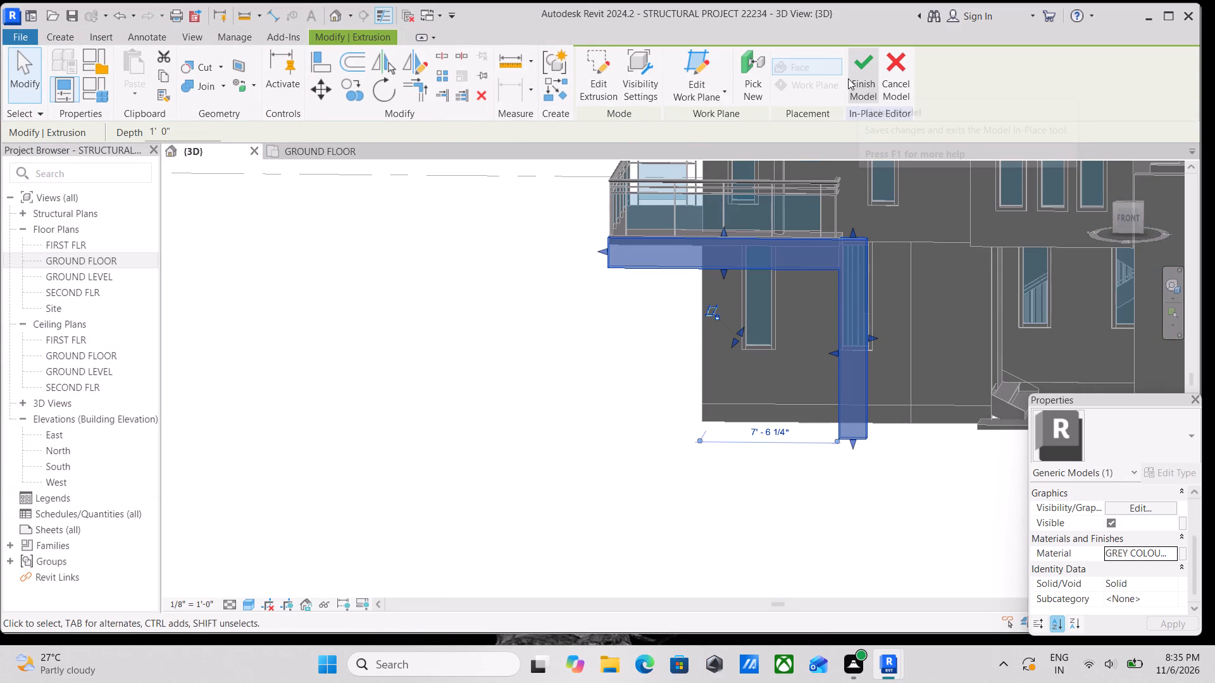
left_click(856, 83)
From the left side view, stretch the band-and-column model's outer face slightly outward, away from the front facade, to thicken it.
scroll(840, 253, "down", 3)
scroll(913, 376, "down", 1)
middle_click_drag(888, 343, 1119, 414)
middle_click_drag(1066, 401, 859, 321, "shift")
middle_click_drag(942, 376, 744, 311, "shift")
middle_click_drag(947, 355, 1034, 379, "shift")
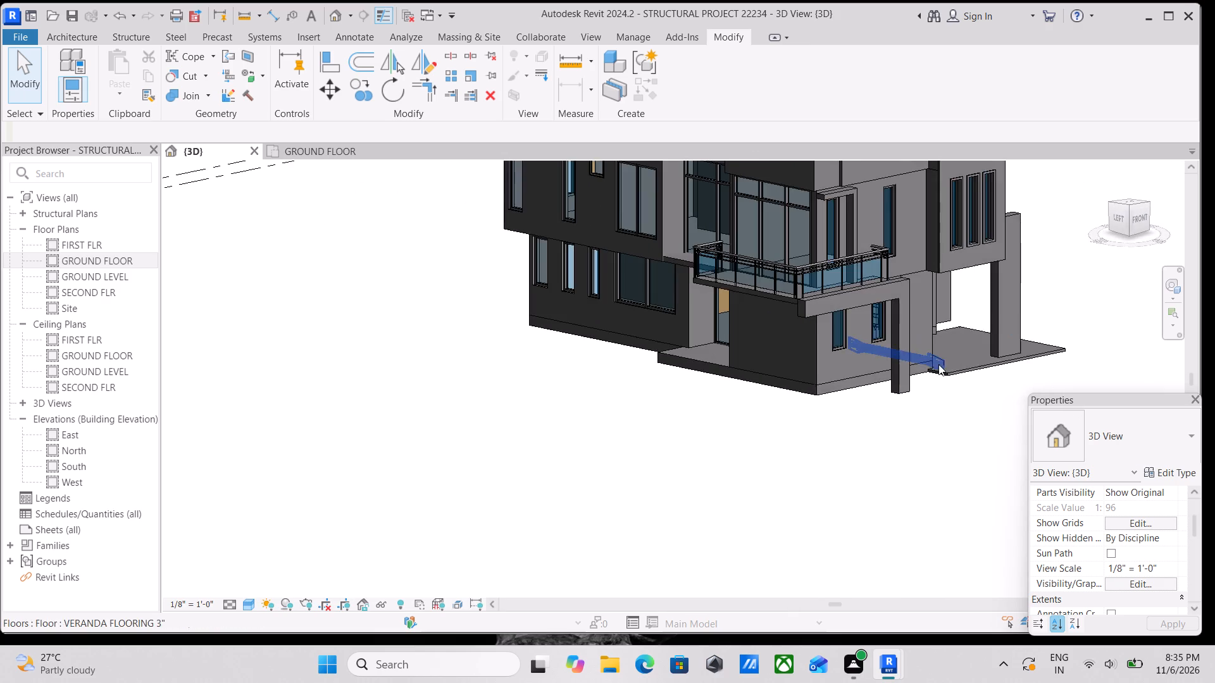
middle_click_drag(940, 366, 1049, 364, "shift")
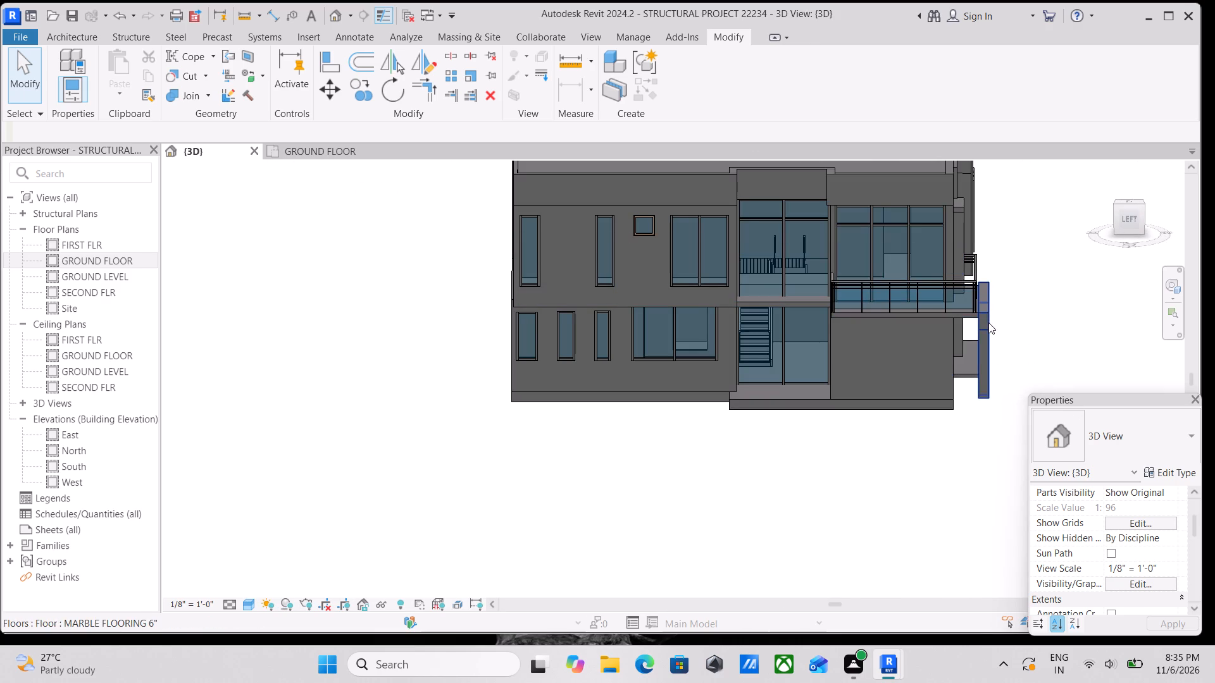
left_click(988, 323)
middle_click_drag(940, 355, 919, 276, "shift")
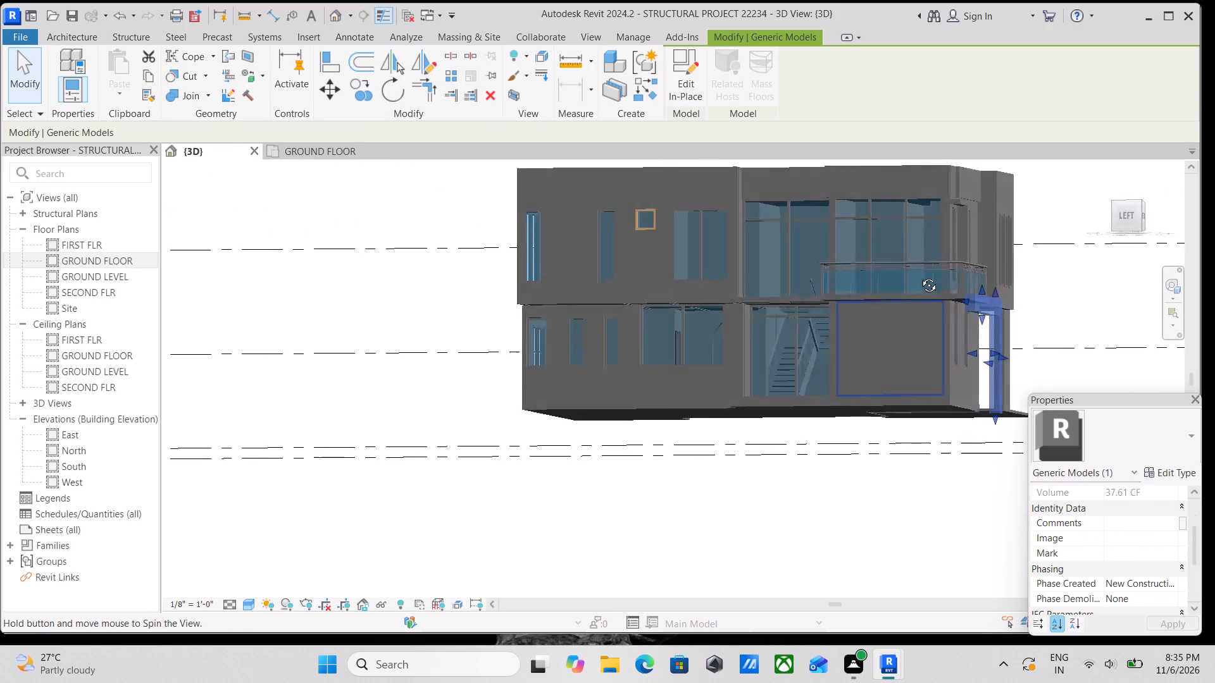
middle_click_drag(919, 276, 946, 294, "shift")
middle_click_drag(938, 292, 925, 290, "shift")
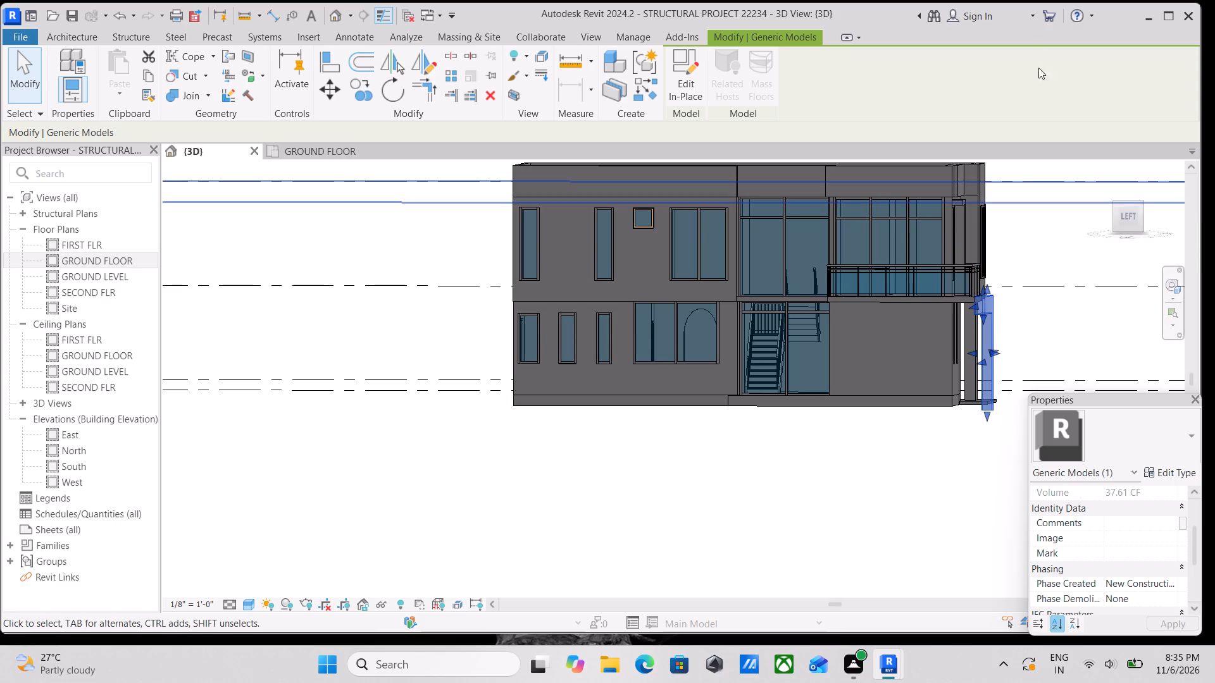
left_click(1121, 216)
scroll(951, 243, "down", 2)
middle_click_drag(894, 231, 675, 257)
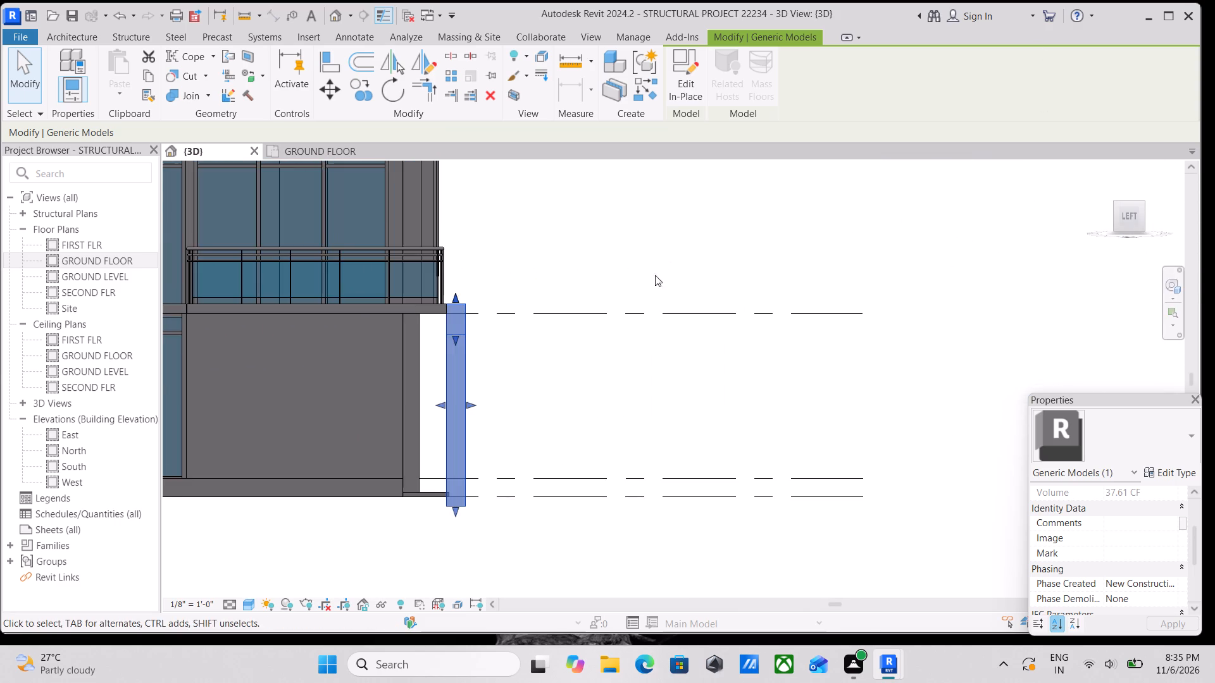
scroll(466, 399, "up", 4)
left_click_drag(468, 405, 477, 409)
scroll(537, 382, "down", 5)
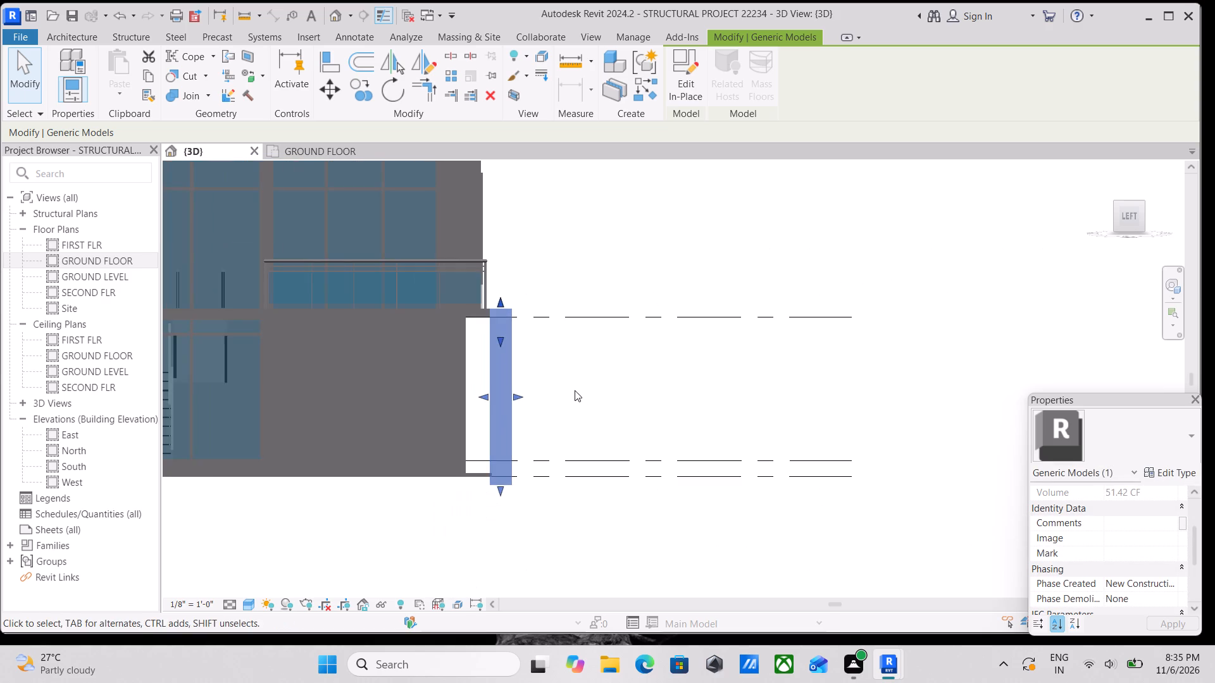
key("Escape")
Examine the thickened band and column under the balcony and the vertical-fin screen on the side facade in 3D.
middle_click_drag(590, 345, 395, 383, "shift")
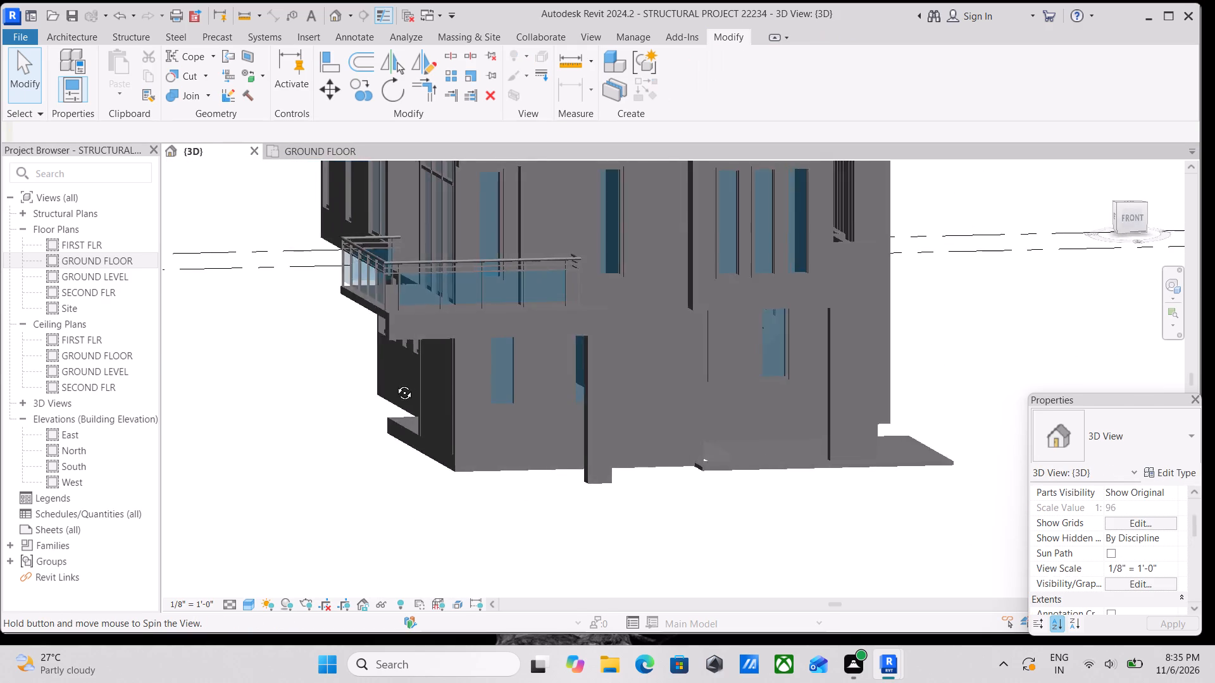
middle_click_drag(395, 383, 374, 383, "shift")
middle_click_drag(621, 292, 687, 409, "shift")
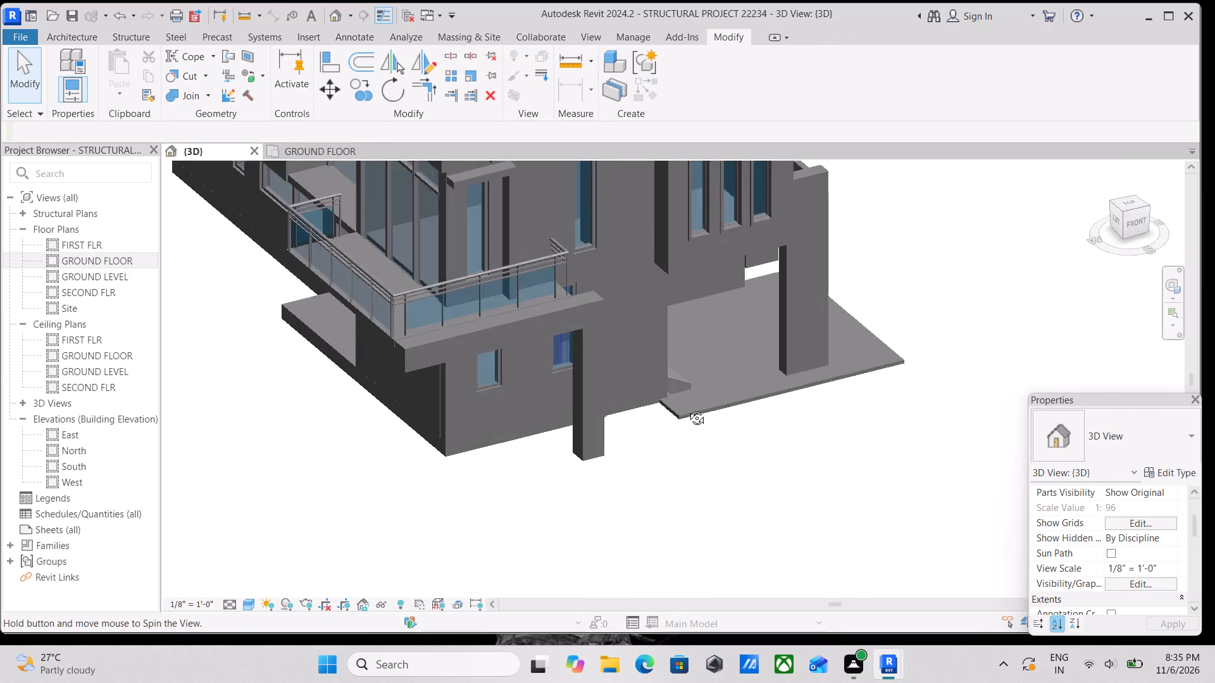
middle_click_drag(687, 409, 519, 384, "shift")
middle_click_drag(668, 365, 533, 339, "shift")
middle_click_drag(576, 363, 621, 149)
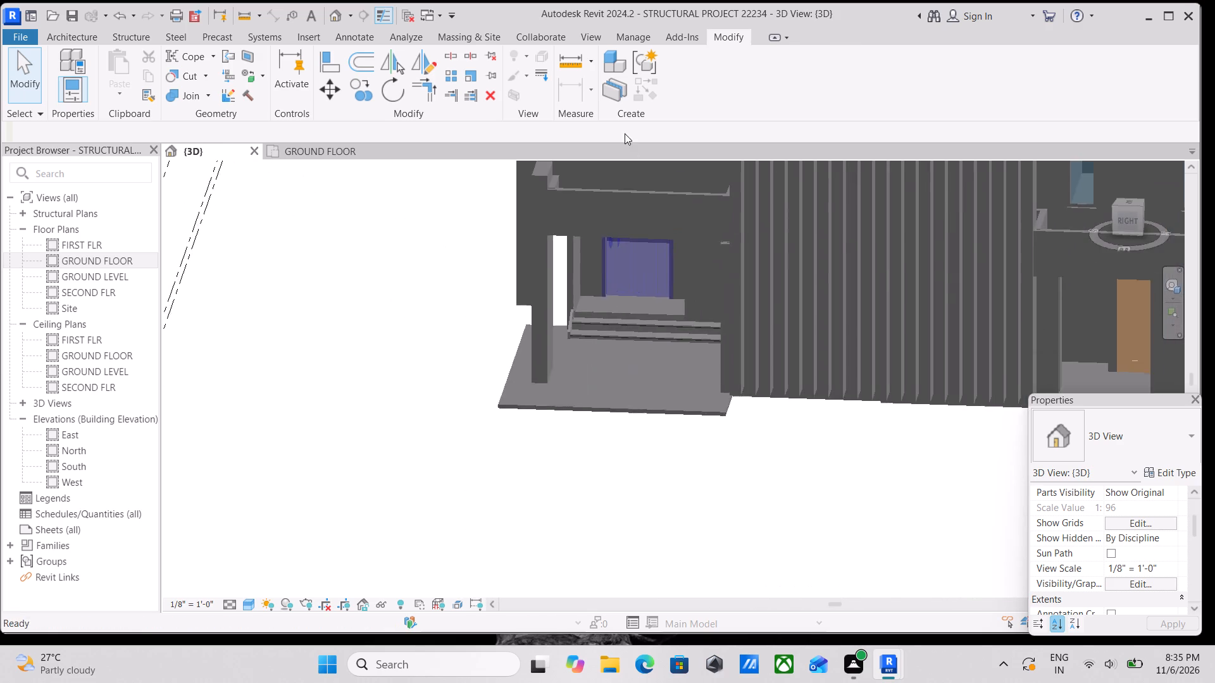
scroll(628, 160, "down", 3)
middle_click_drag(638, 172, 796, 281, "shift")
middle_click_drag(806, 259, 649, 453)
scroll(651, 455, "up", 1)
scroll(743, 306, "down", 2)
middle_click_drag(743, 306, 735, 374)
scroll(845, 226, "up", 2)
scroll(738, 319, "up", 7)
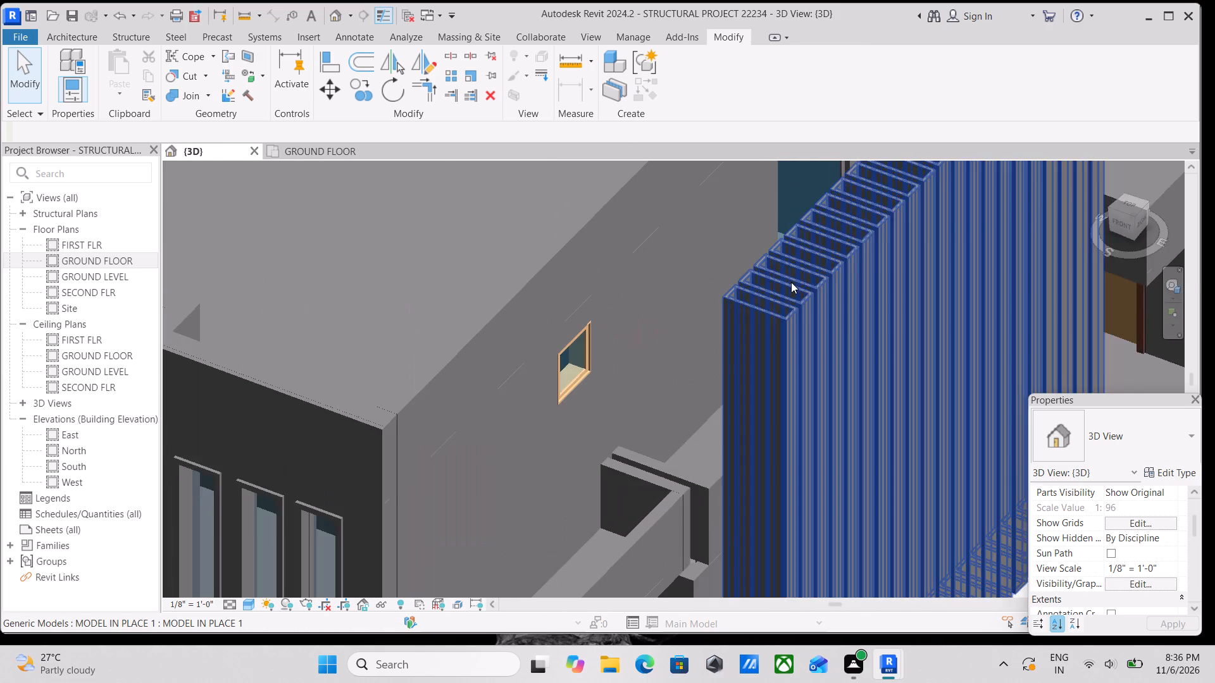
scroll(791, 282, "up", 3)
scroll(689, 286, "up", 3)
scroll(761, 293, "down", 3)
middle_click(761, 292)
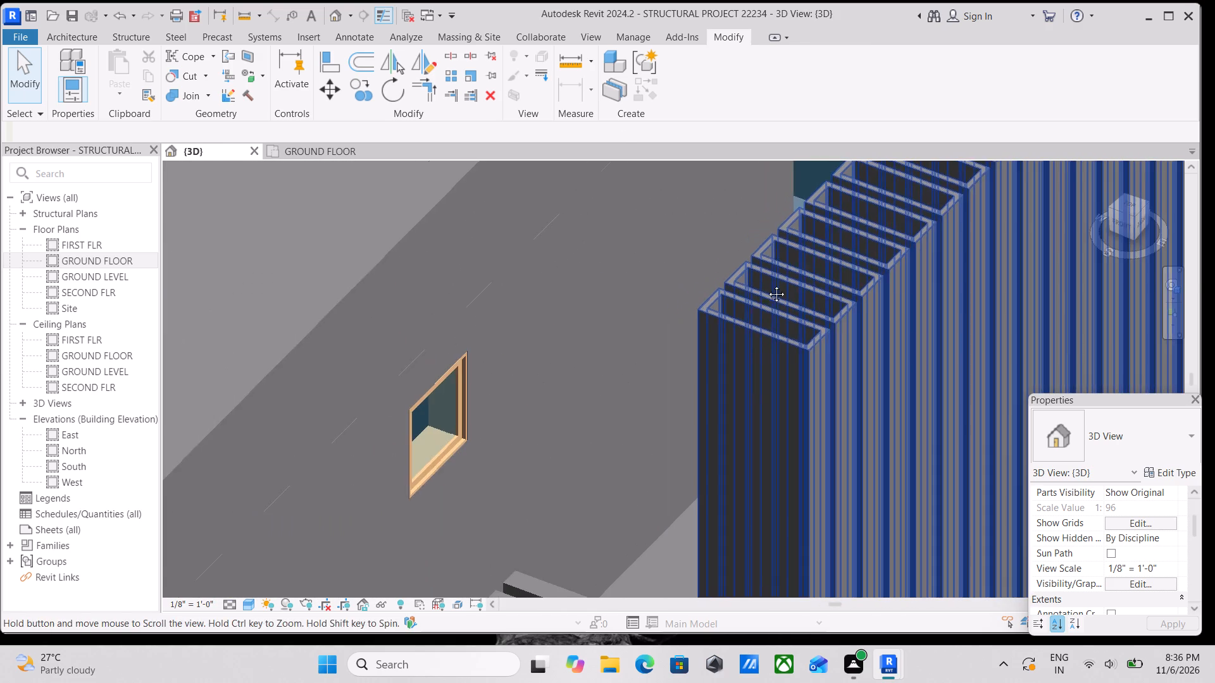
scroll(798, 240, "down", 9)
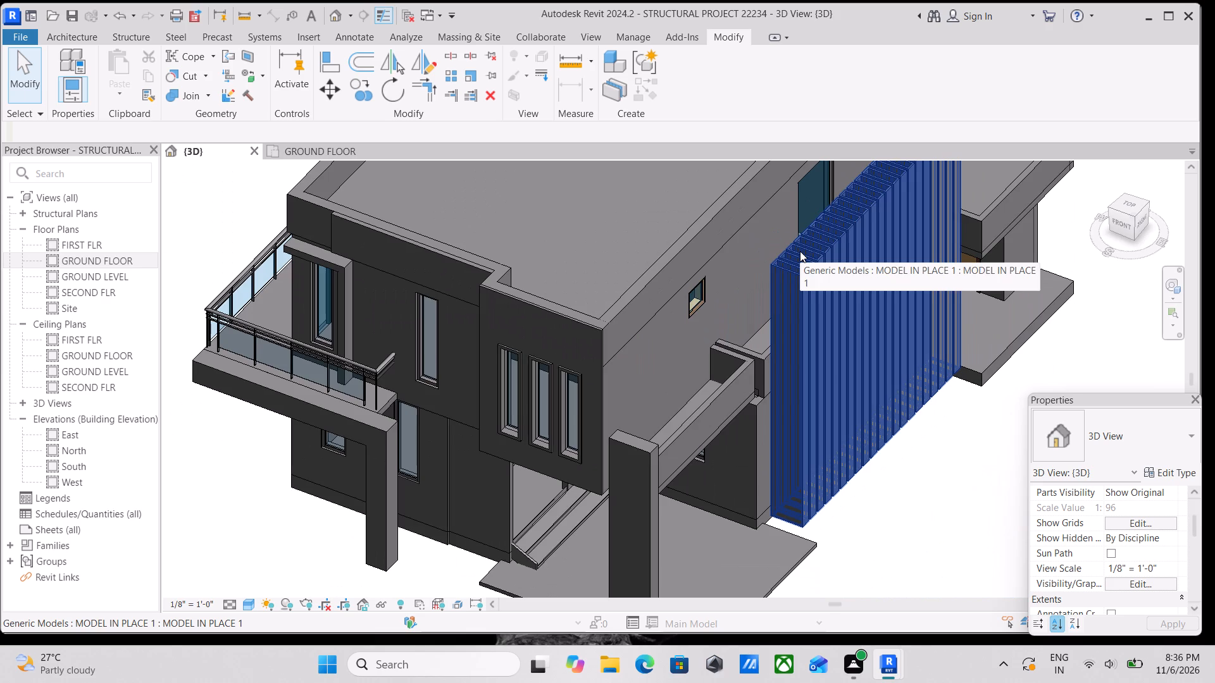
scroll(800, 251, "up", 3)
scroll(809, 249, "down", 4)
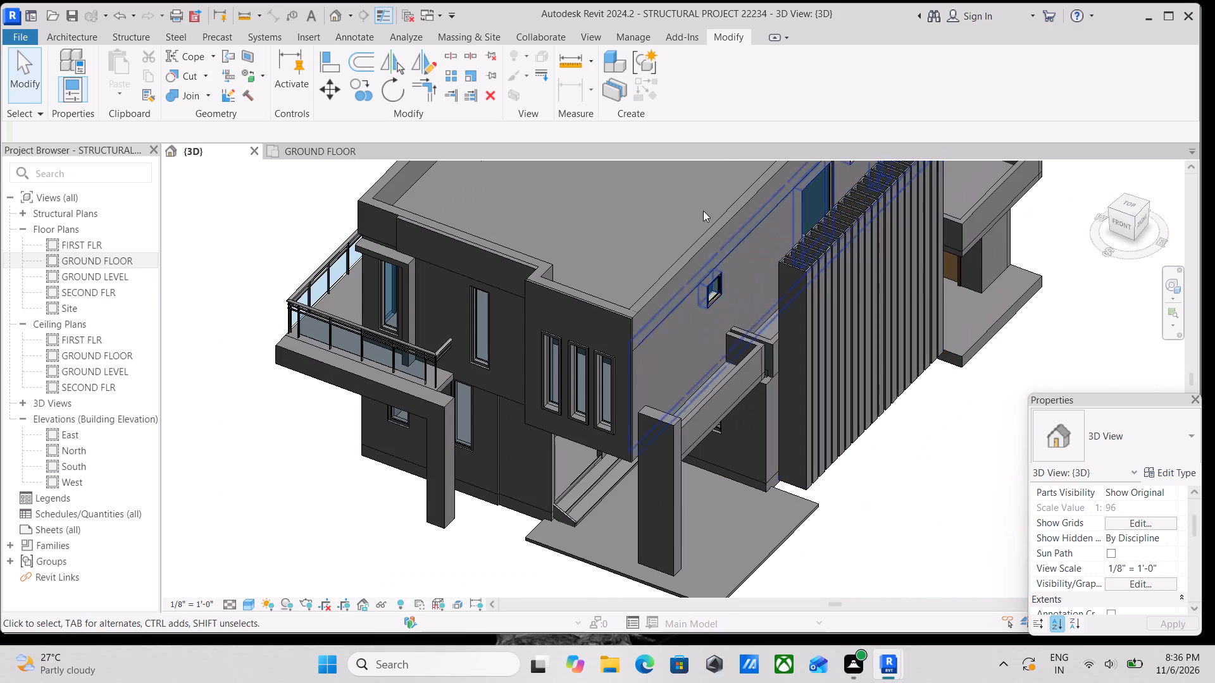
scroll(771, 264, "down", 2)
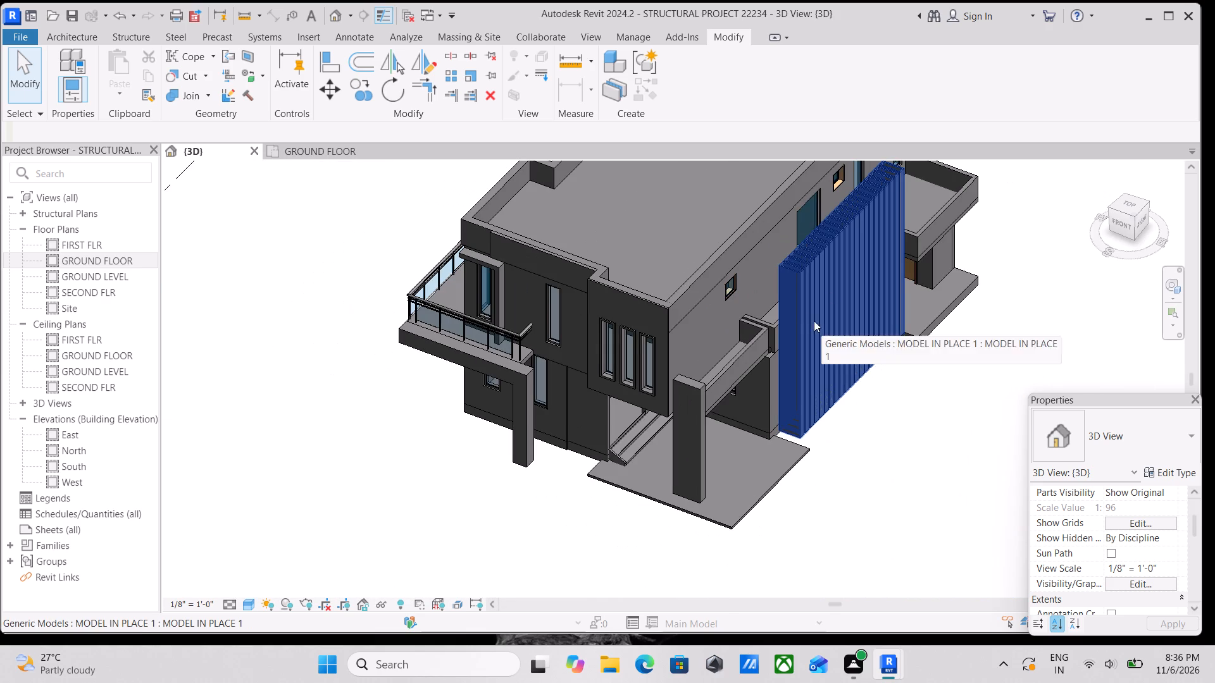
middle_click_drag(787, 307, 742, 275)
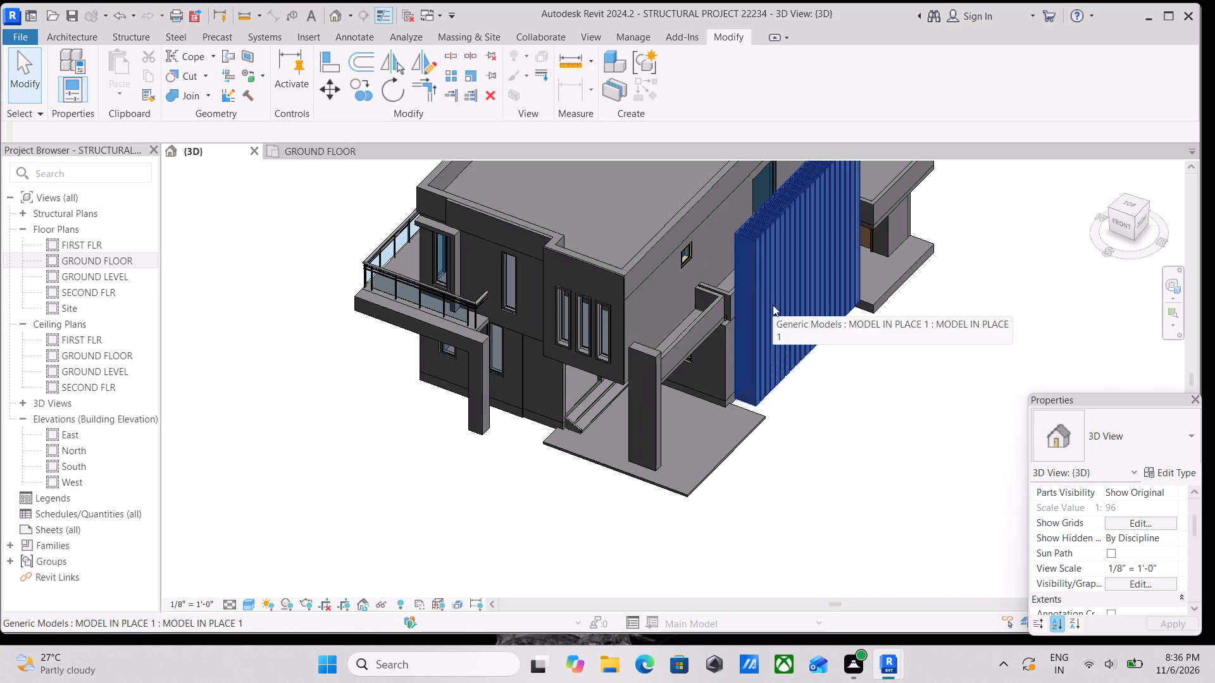
scroll(773, 305, "down", 2)
middle_click_drag(773, 305, 750, 188, "shift")
Examine the balcony side and front facades of the whole building in 3D from several angles.
middle_click_drag(726, 303, 980, 289, "shift")
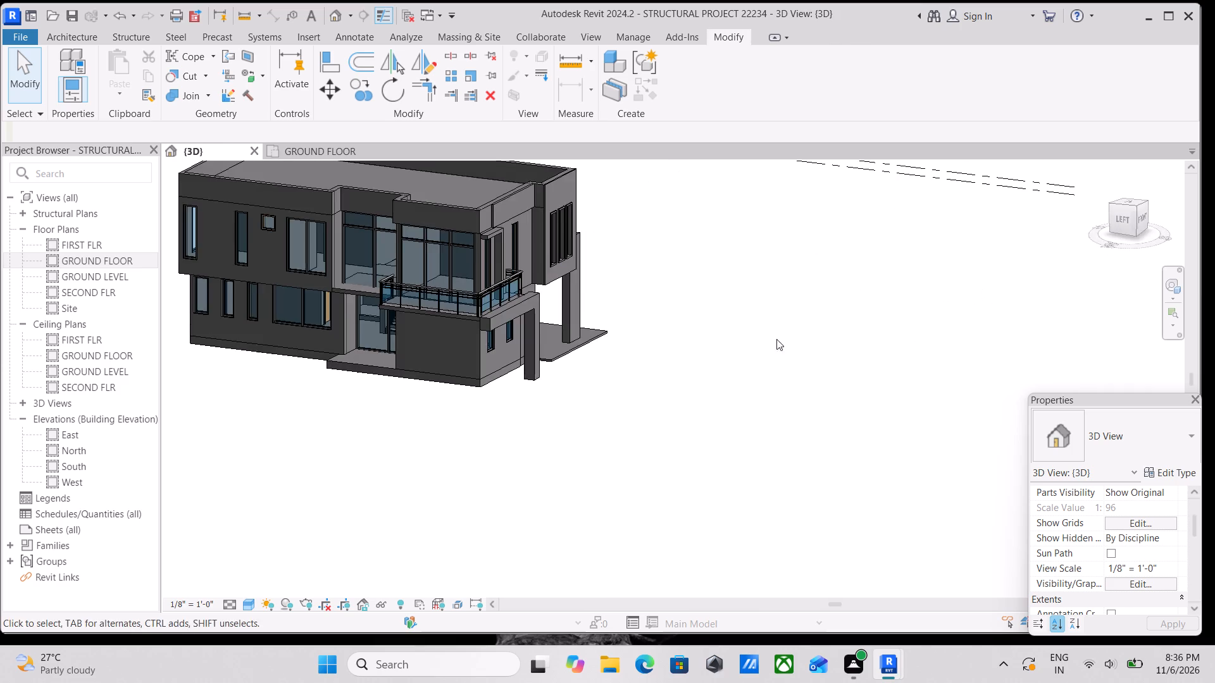
middle_click_drag(687, 331, 633, 297, "shift")
middle_click_drag(635, 365, 604, 395, "shift")
scroll(578, 362, "up", 1)
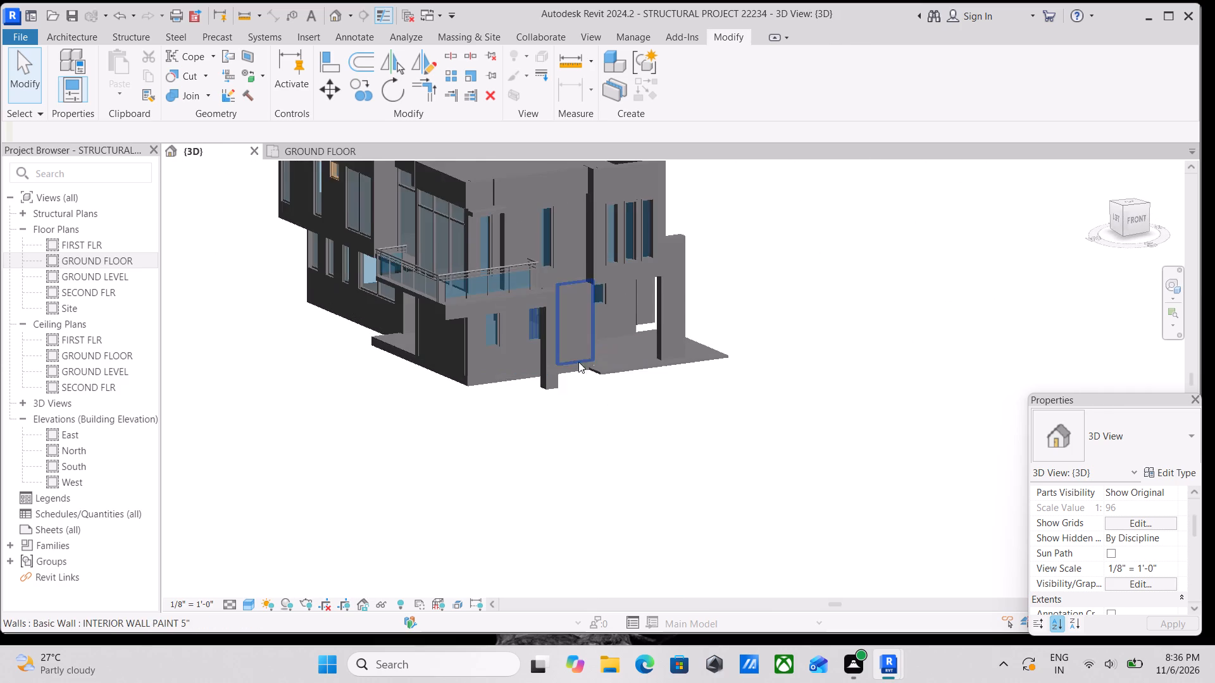
scroll(578, 362, "up", 1)
scroll(576, 354, "down", 1)
middle_click_drag(576, 354, 640, 394)
scroll(648, 381, "down", 1)
middle_click_drag(648, 380, 764, 381)
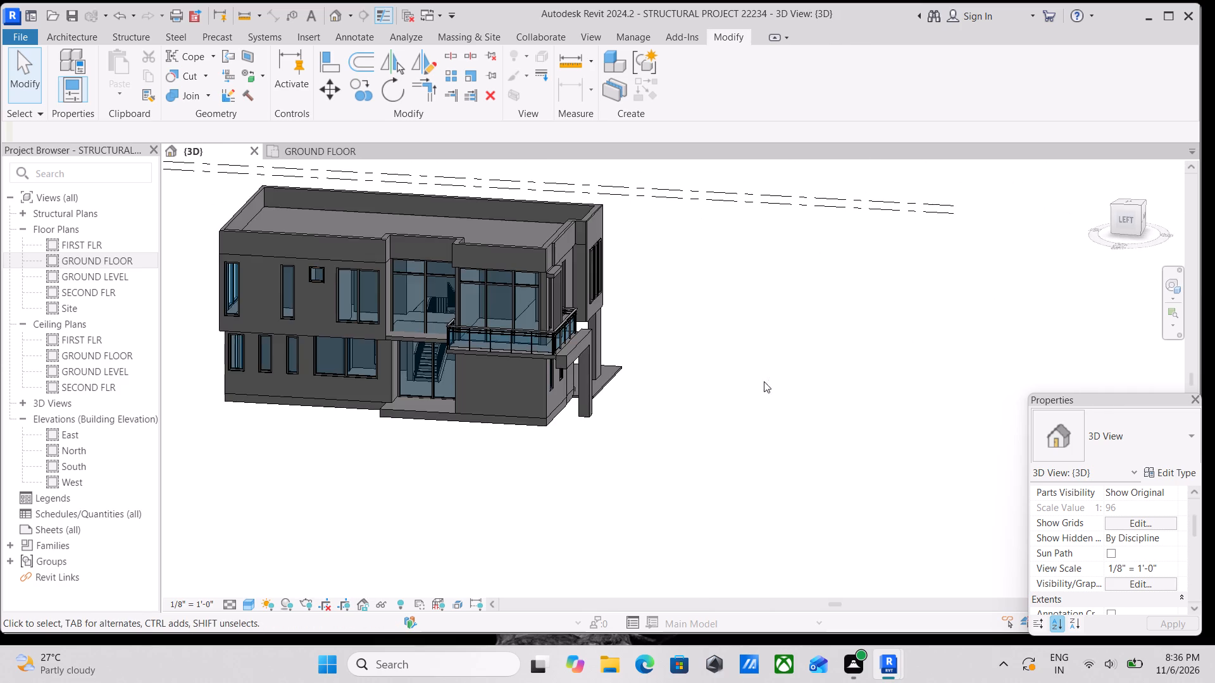
scroll(654, 382, "down", 3)
middle_click_drag(632, 385, 847, 440)
scroll(847, 440, "up", 3)
scroll(678, 391, "up", 2)
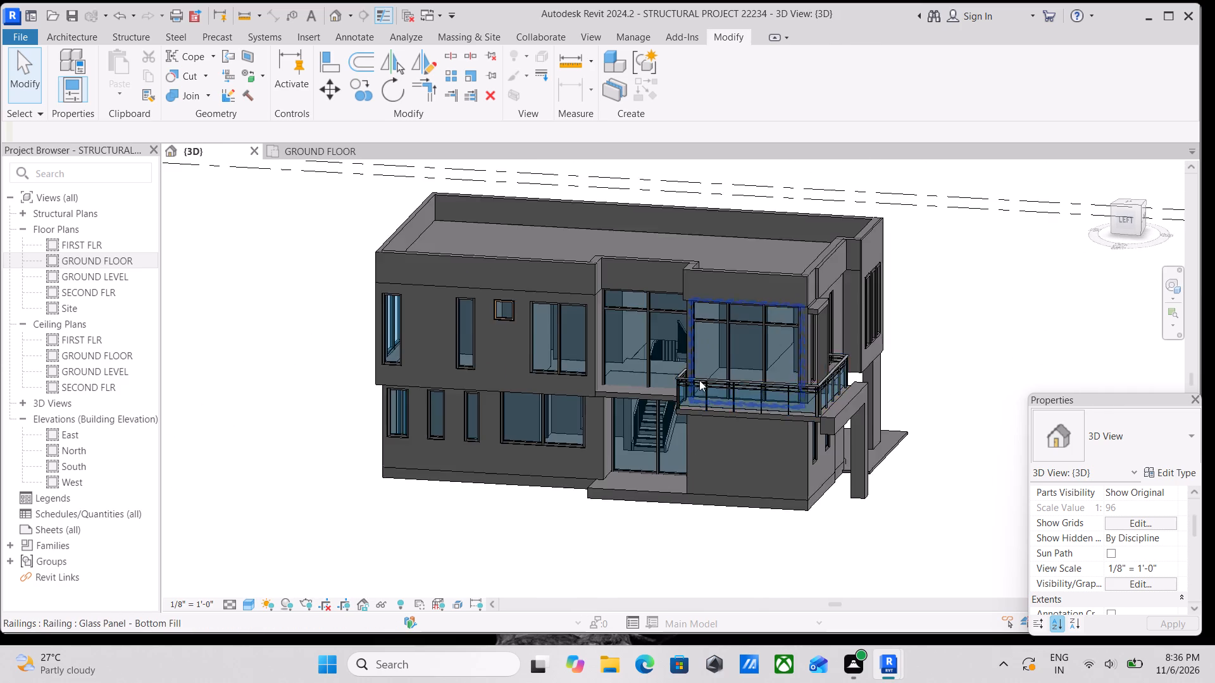
scroll(726, 379, "up", 2)
scroll(803, 383, "down", 1)
middle_click_drag(788, 385, 637, 389, "shift")
middle_click_drag(647, 393, 779, 372, "shift")
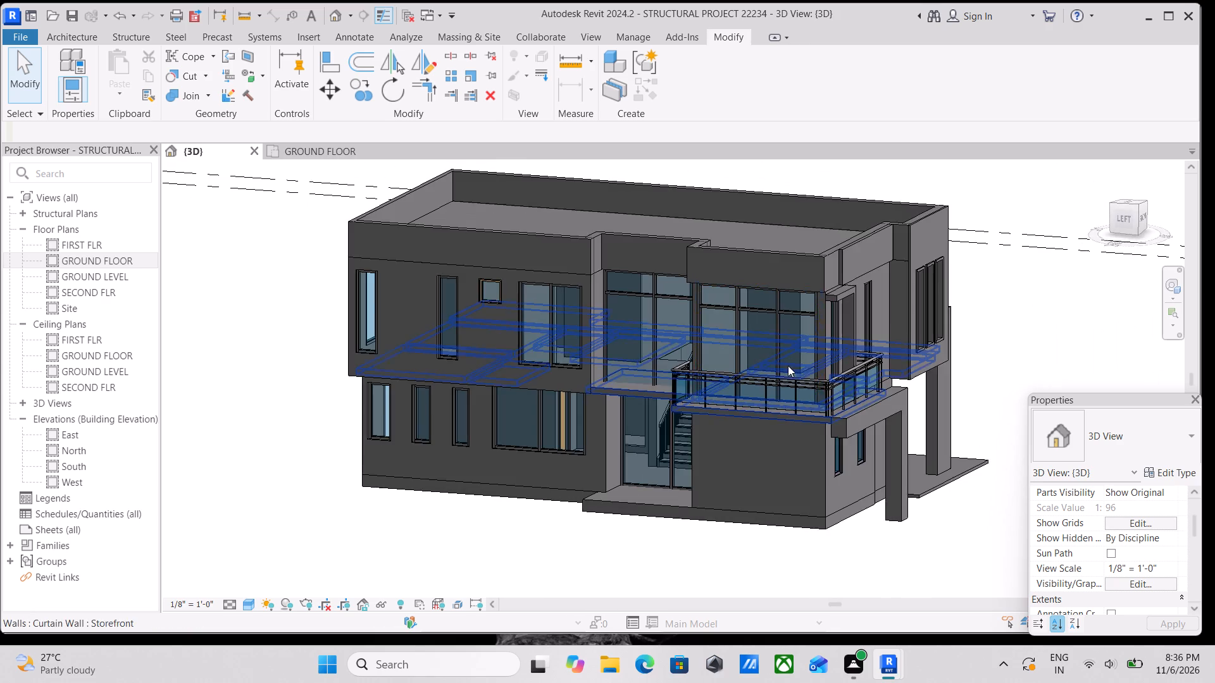
middle_click_drag(788, 366, 556, 369)
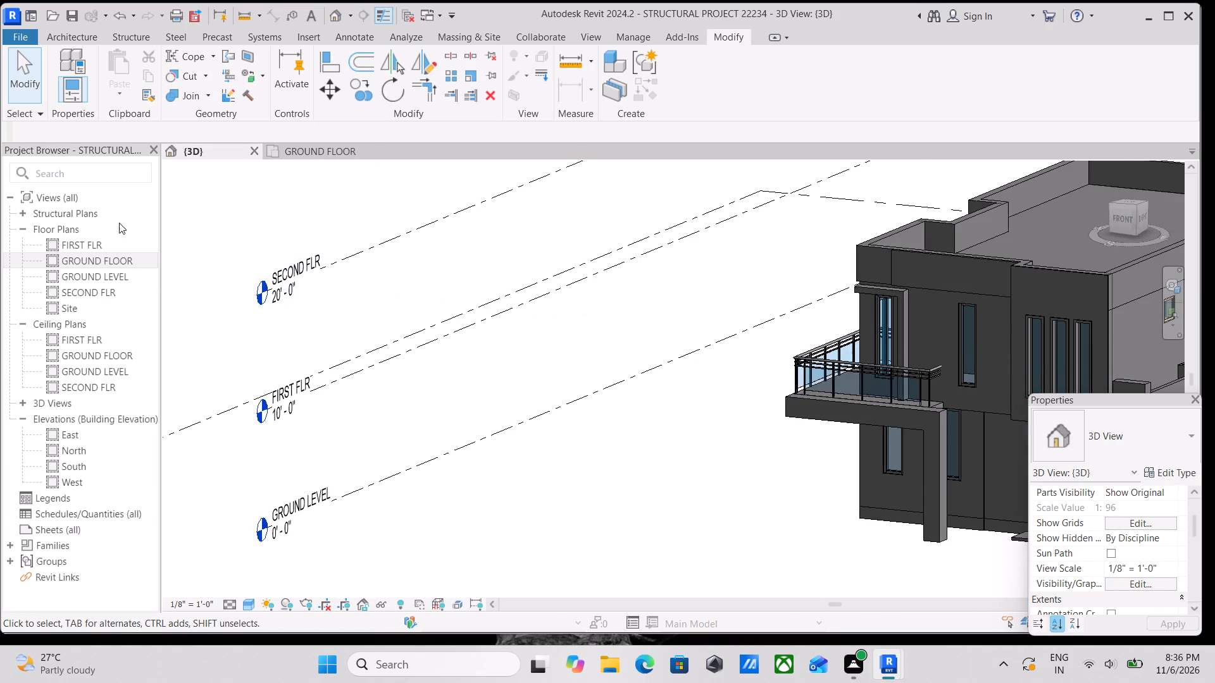
Open the Site floor plan.
double_click(78, 308)
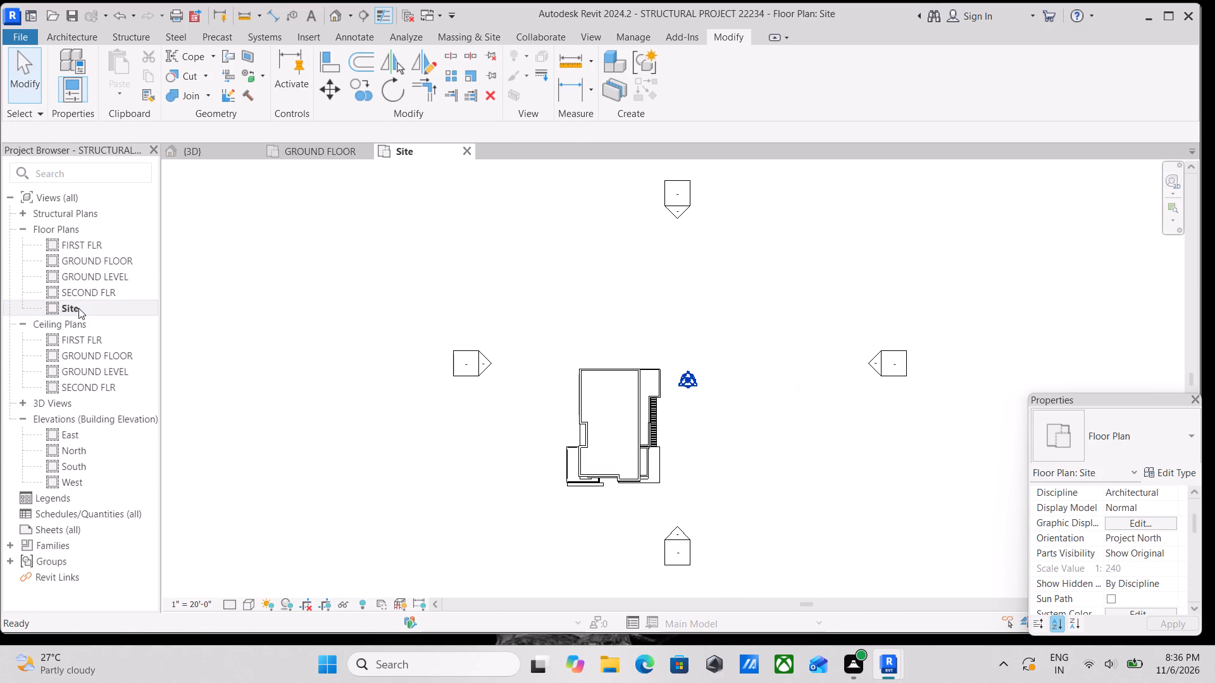
Start a Grassland - 16" toposolid and sketch an 88' by 88' rectangular boundary around the building.
scroll(832, 426, "up", 3)
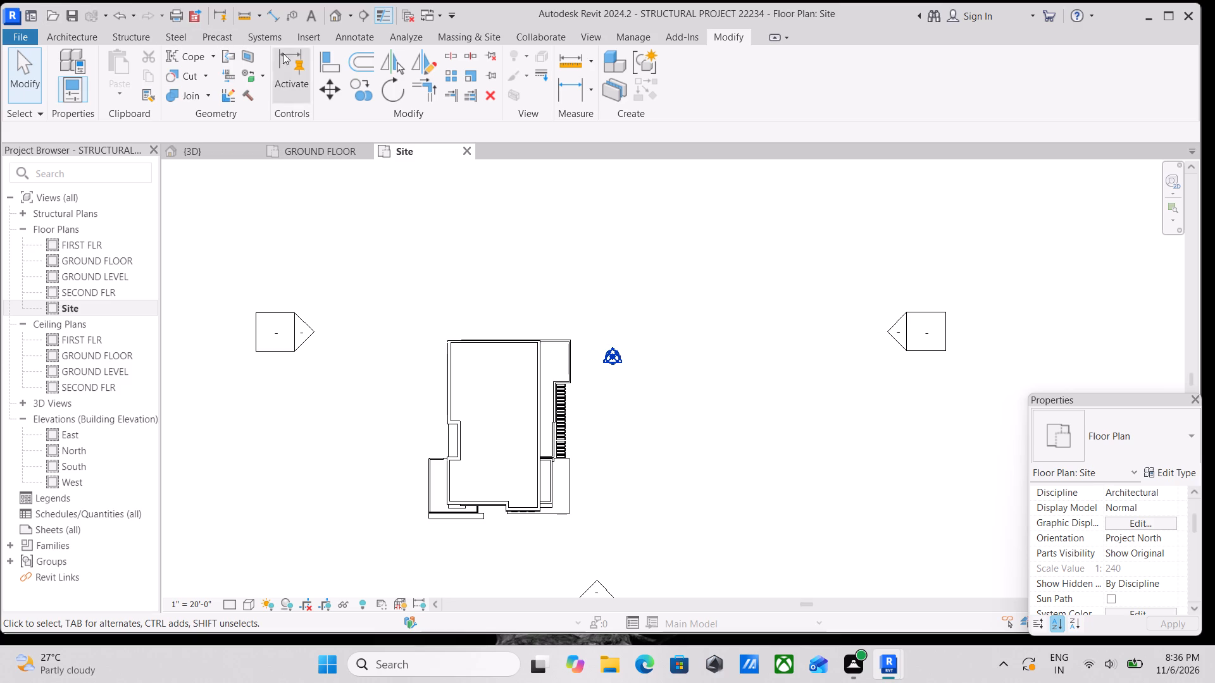
left_click(458, 37)
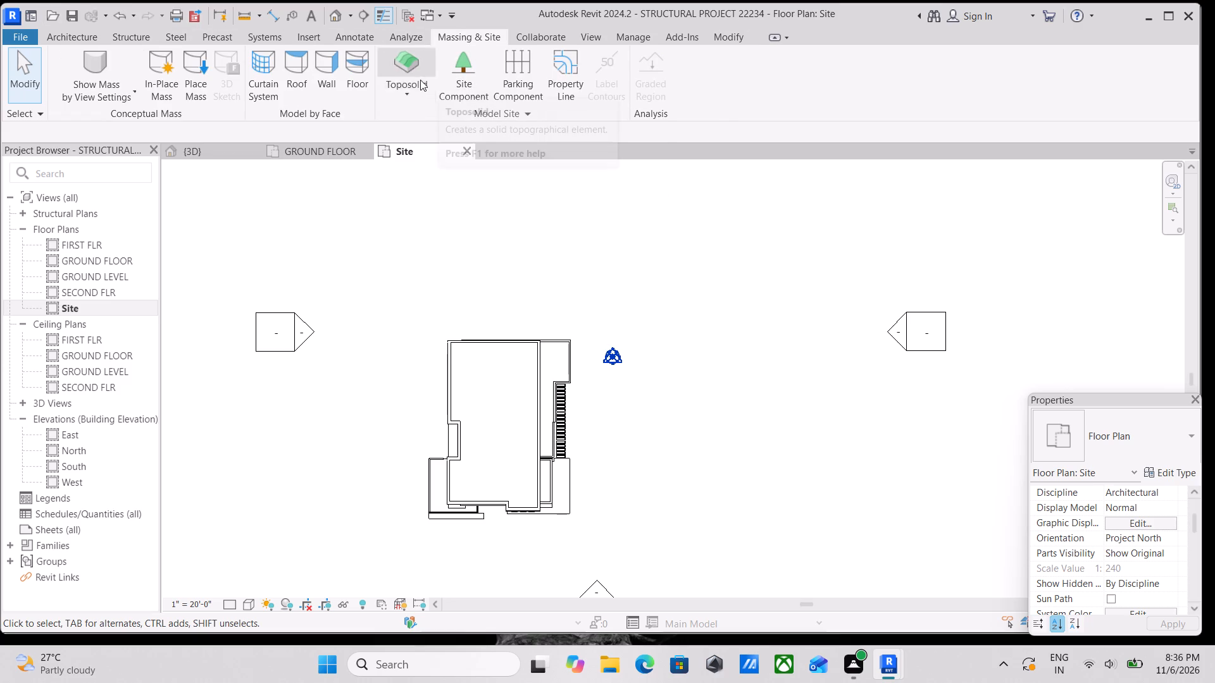
left_click(415, 95)
left_click(413, 116)
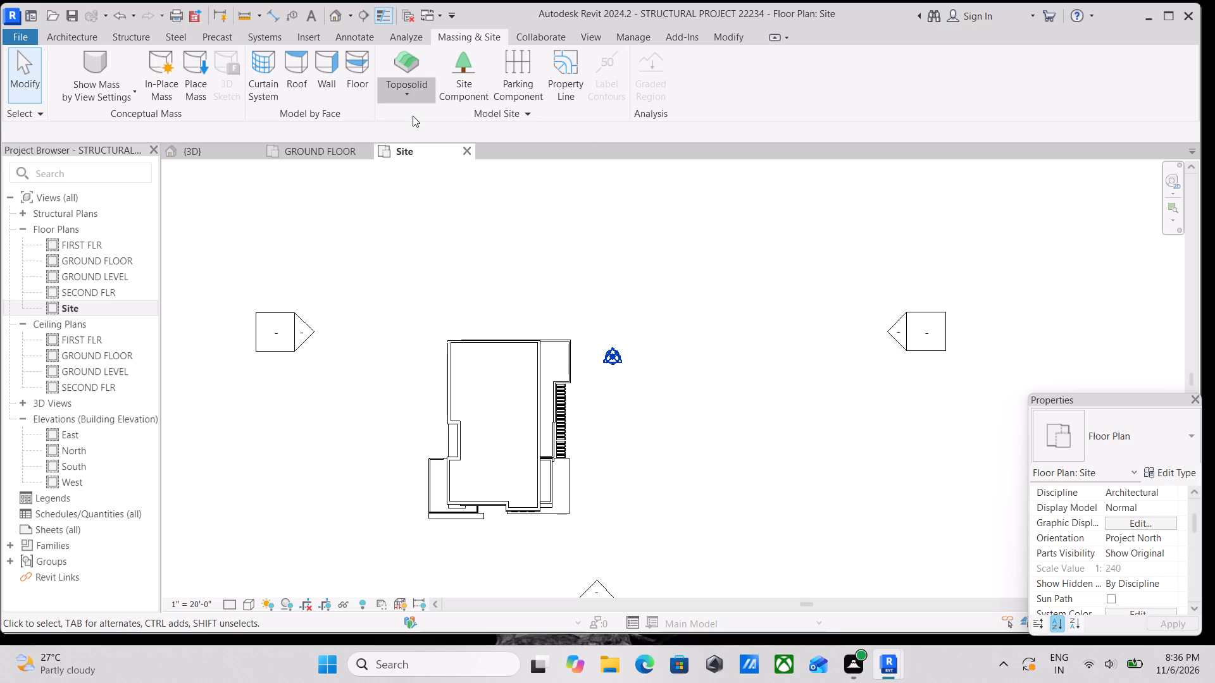
scroll(484, 293, "down", 2)
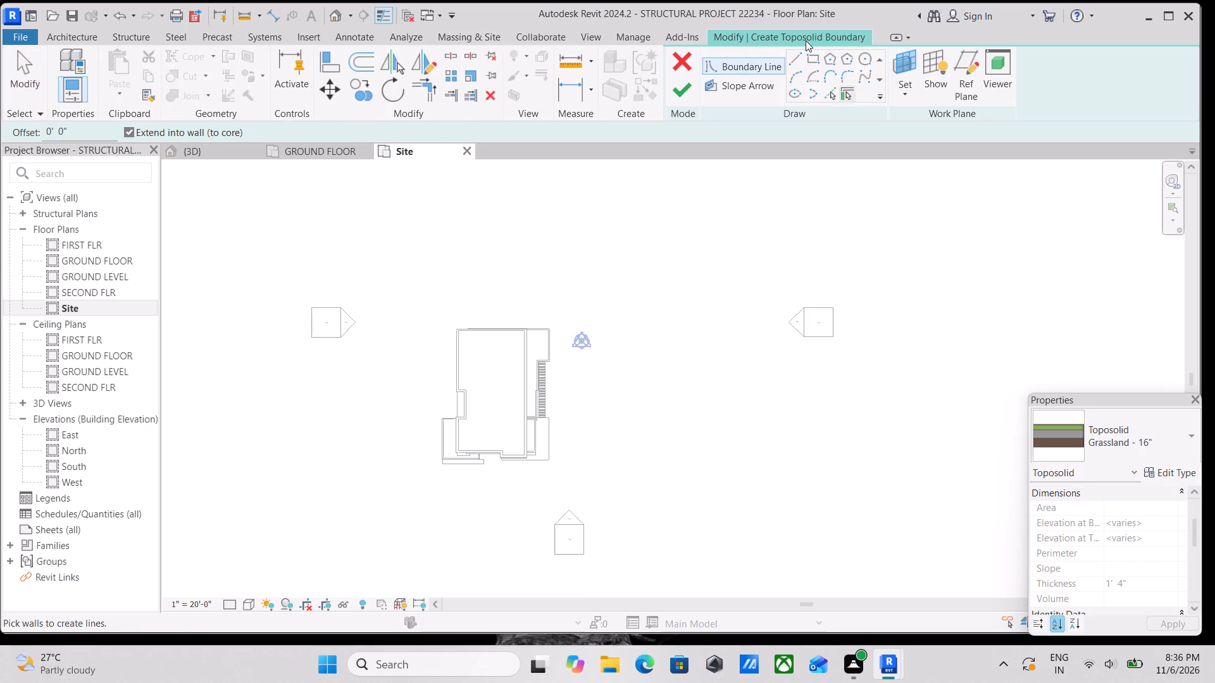
left_click(810, 56)
middle_click_drag(533, 242, 662, 195)
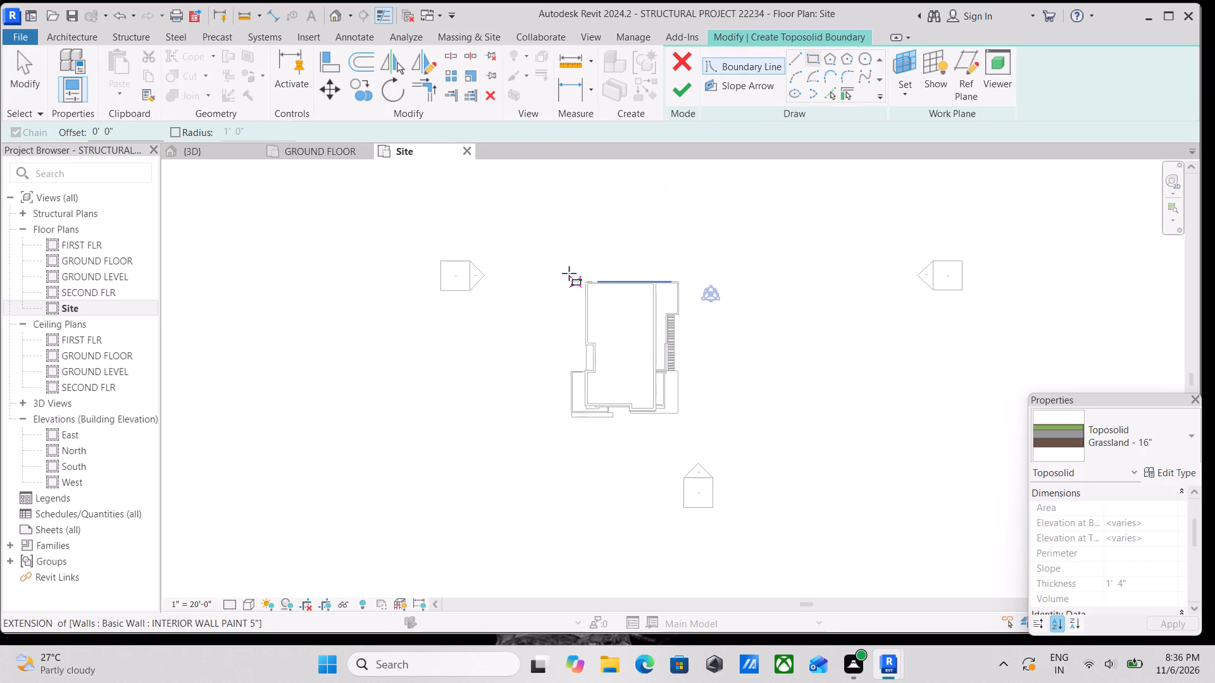
left_click(549, 248)
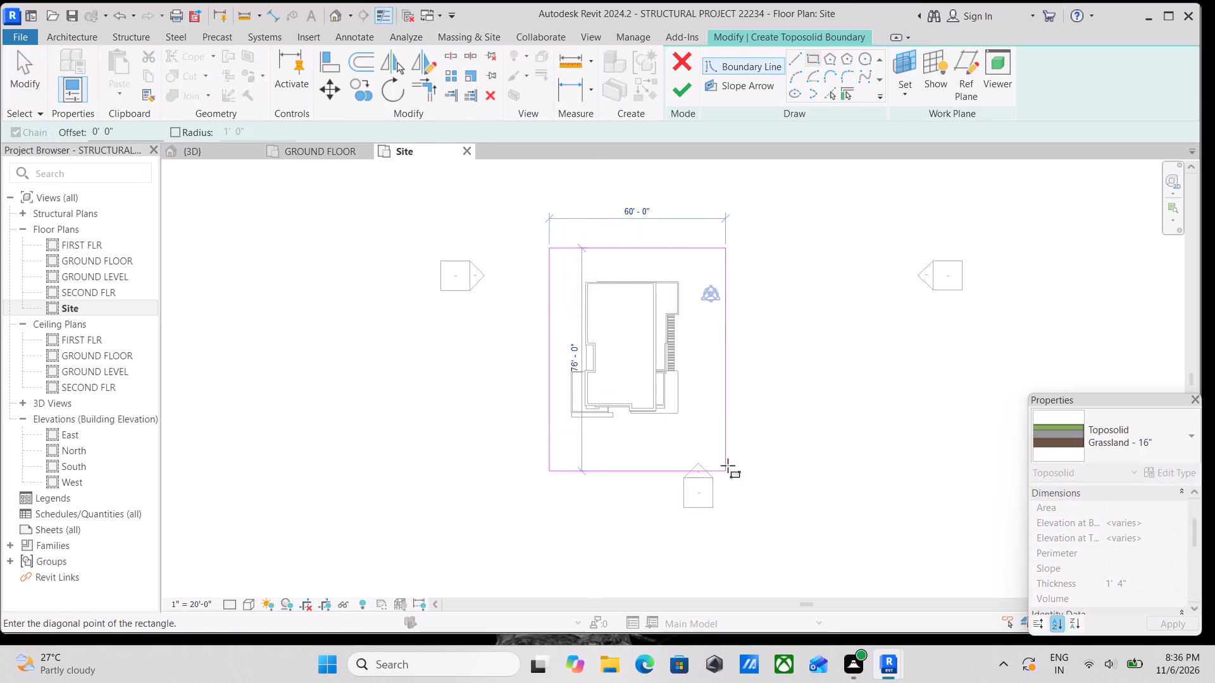
key("Escape")
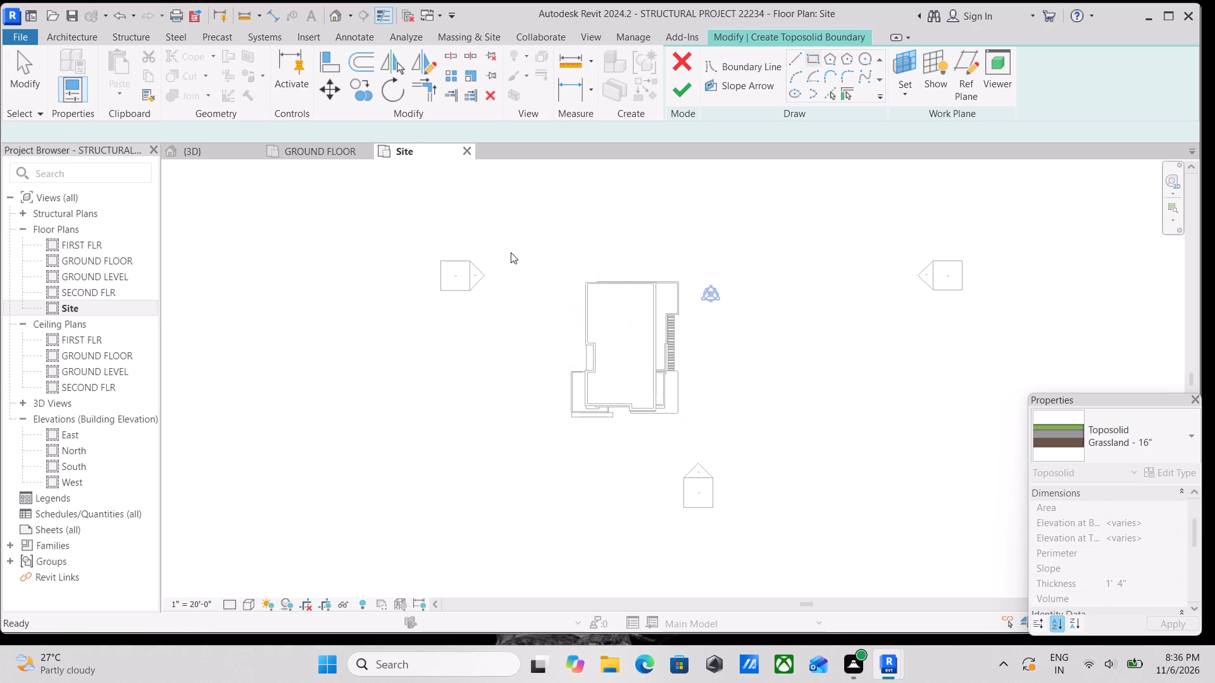
left_click(520, 240)
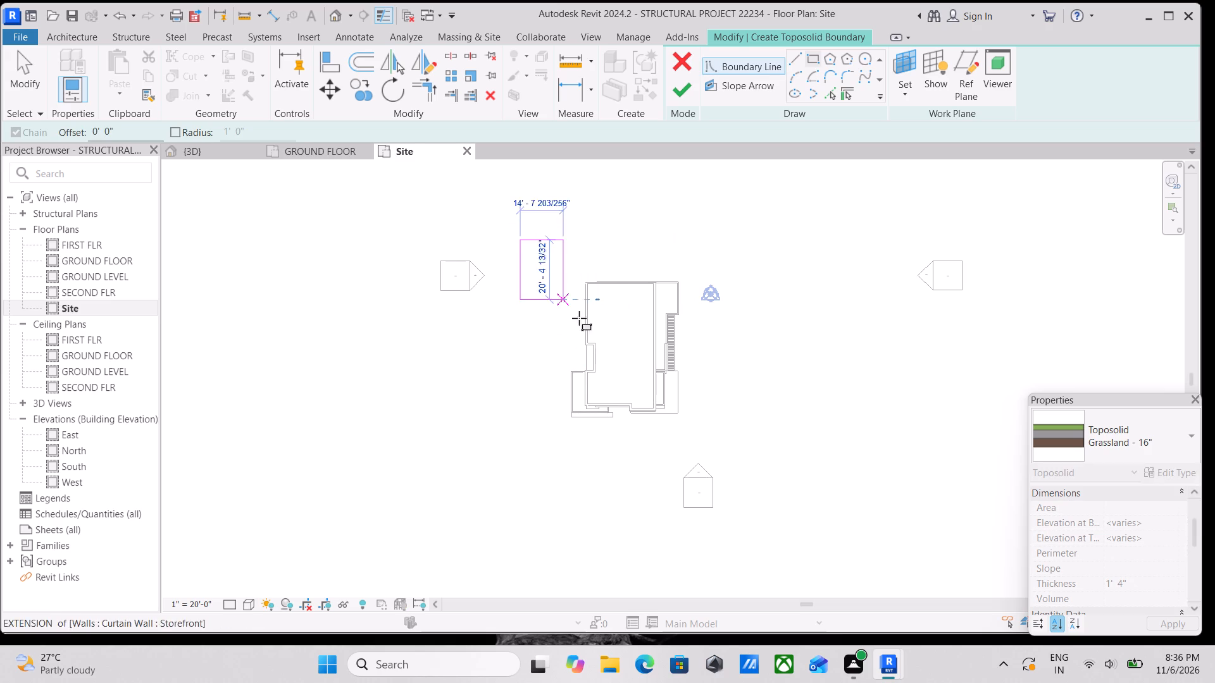
left_click(777, 502)
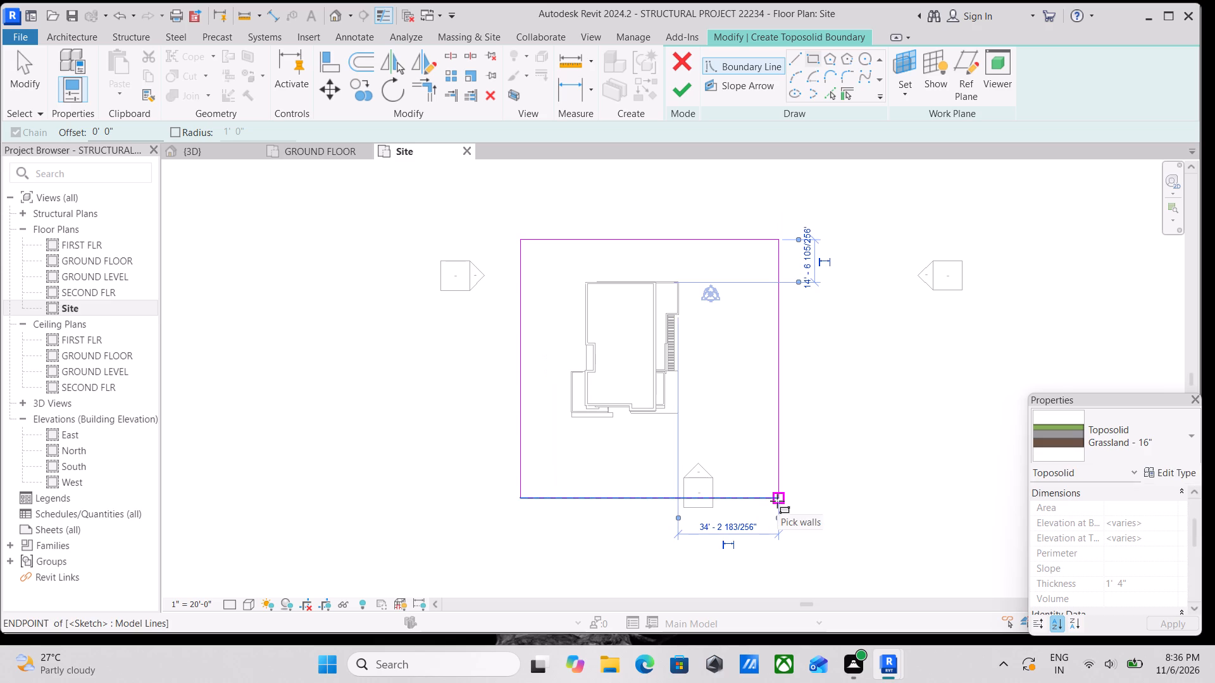
key("Escape")
key("Escape")
key("Escape")
key("Escape")
Move all four boundary edges slightly outward to make the rectangle about 95' wide by 94' deep, and finish the toposolid.
left_click(520, 352)
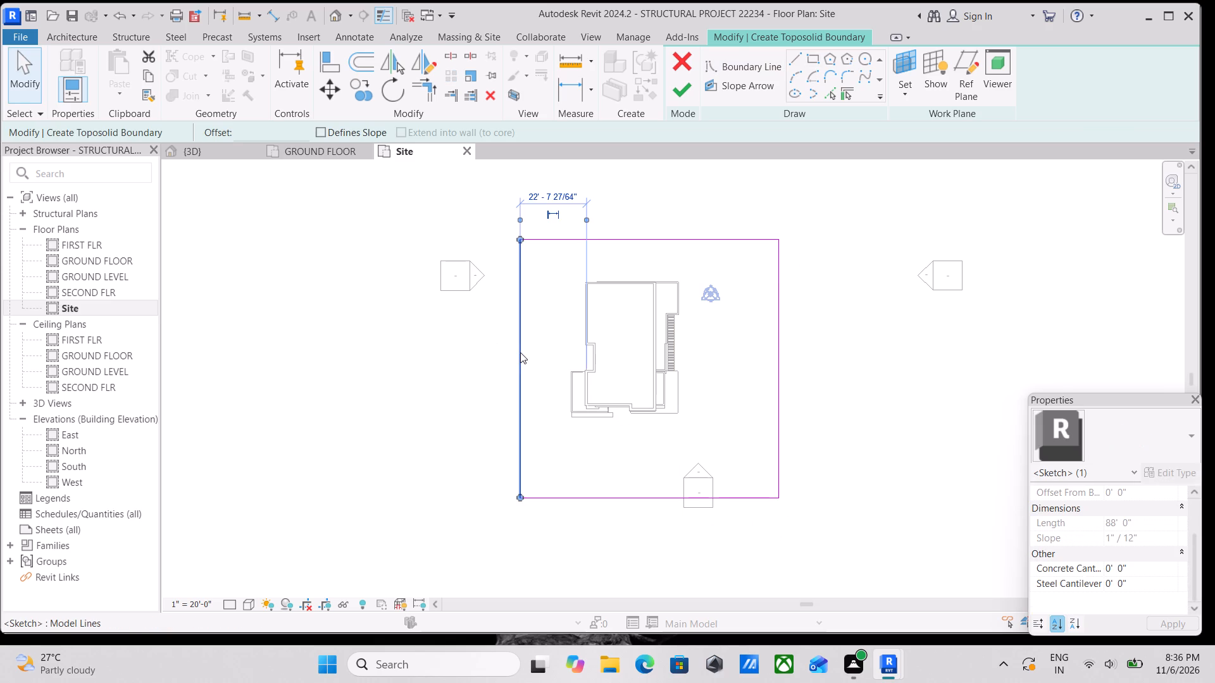
key("Left")
key("Left")
key("Left")
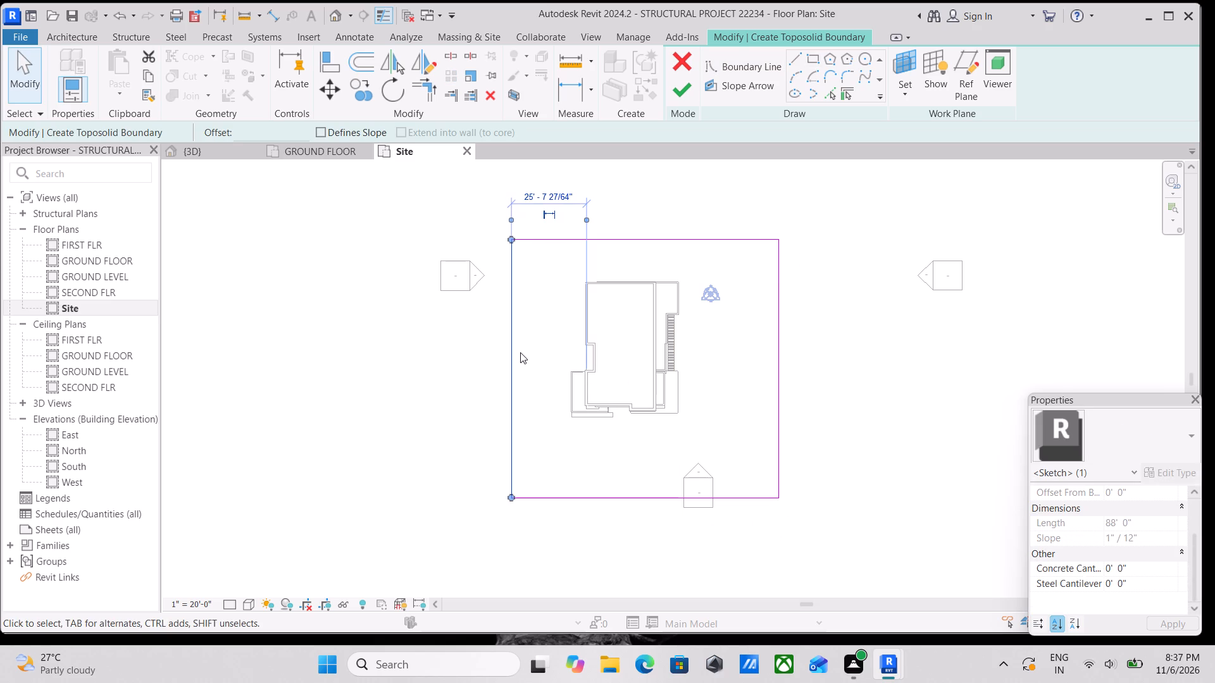
left_click(687, 241)
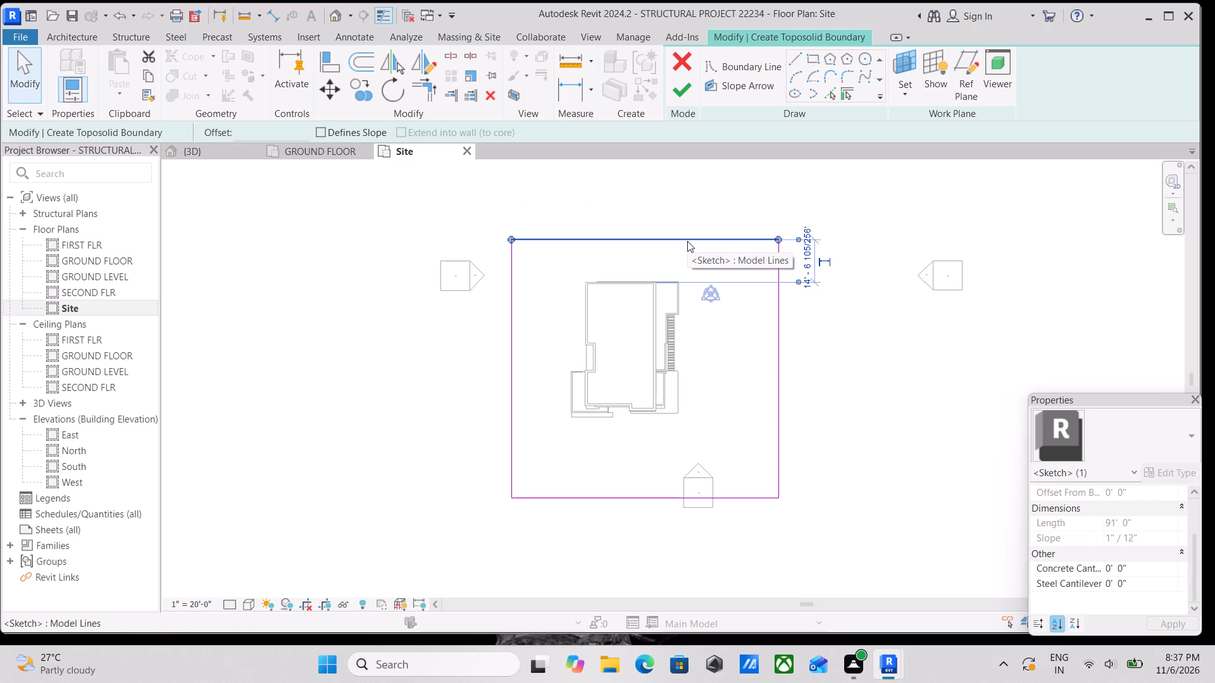
key("Up")
key("Up")
left_click(783, 336)
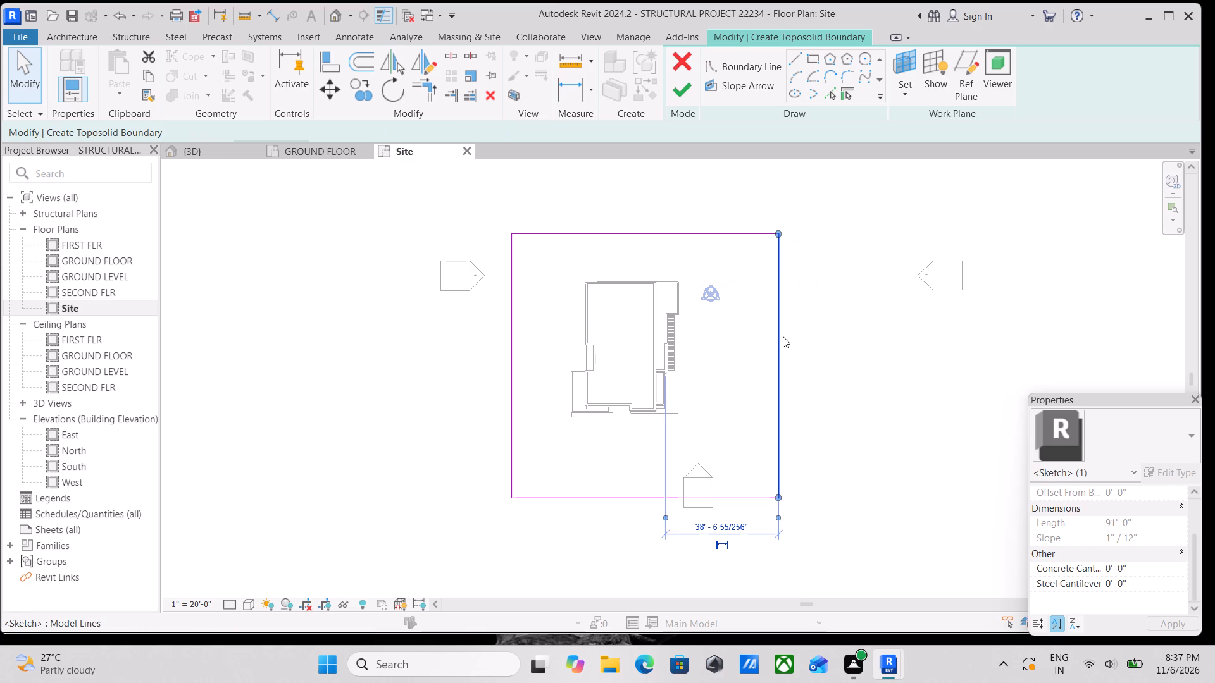
key("Right")
key("Right")
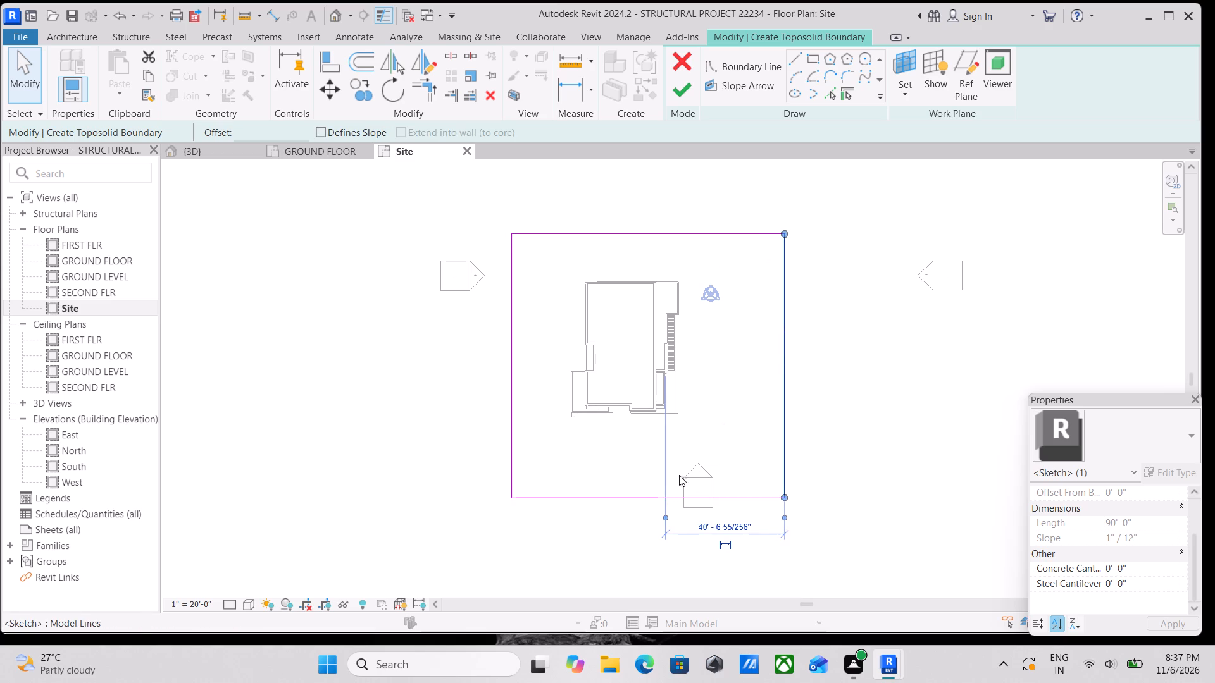
left_click(639, 493)
key("Down")
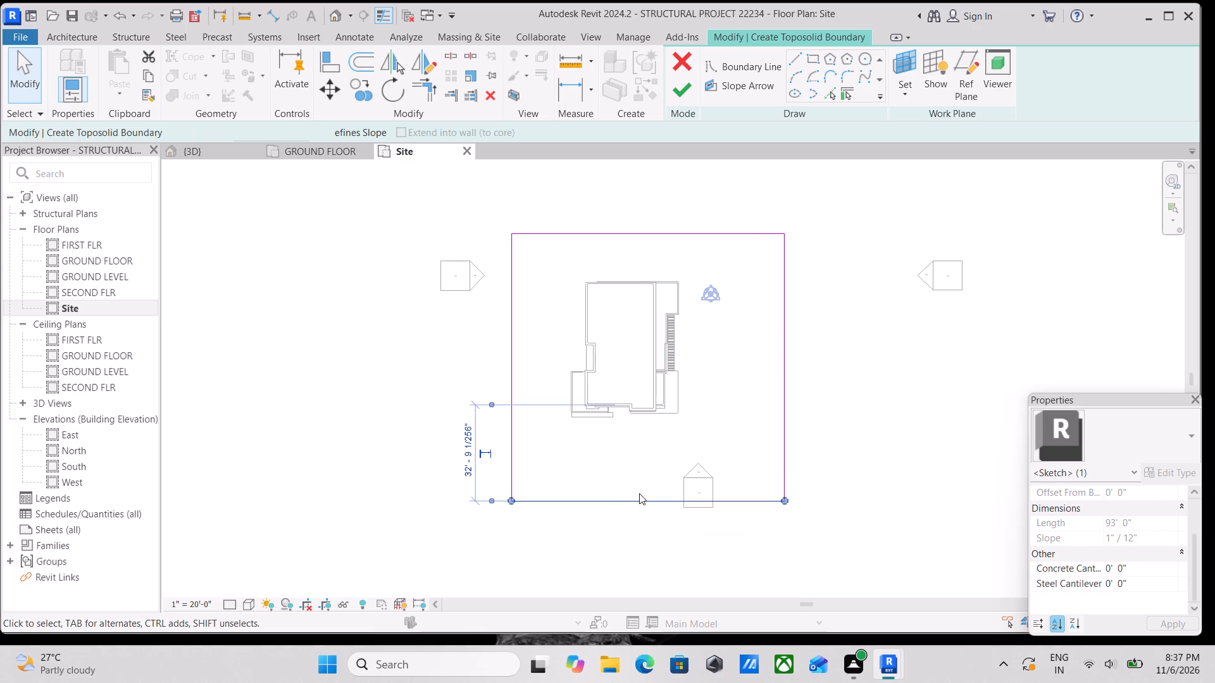
key("Down")
key("Down")
key("Down")
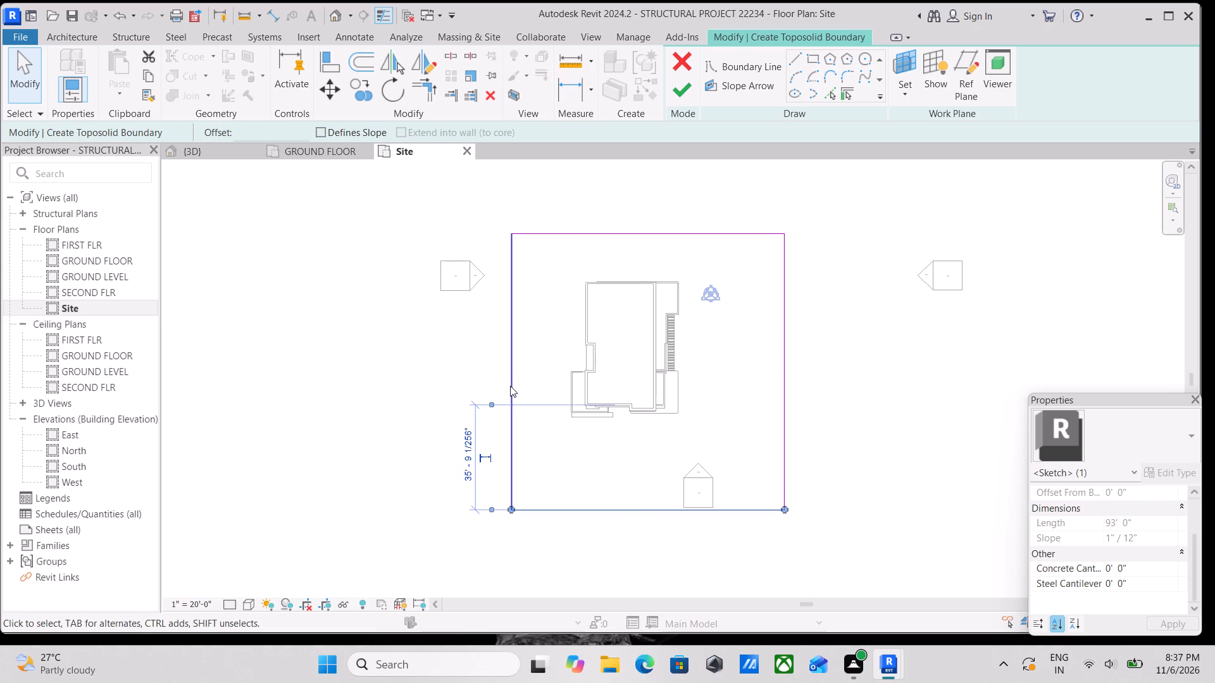
left_click(510, 386)
key("Left")
key("Left")
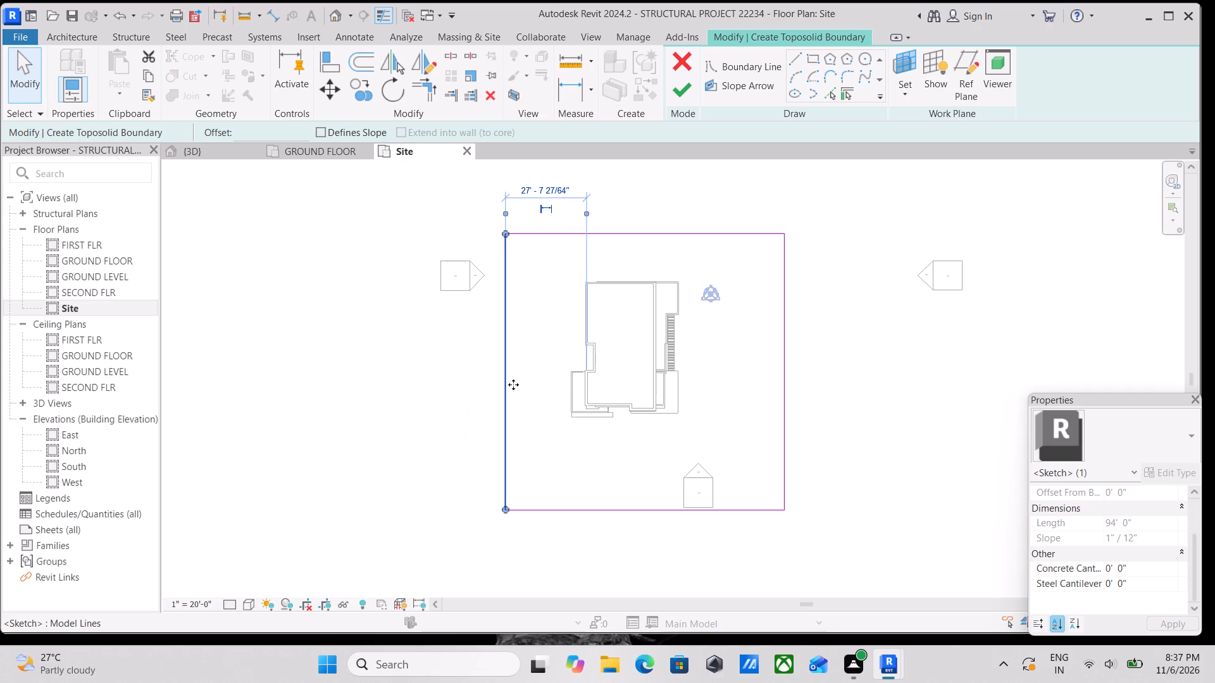
key("Escape")
left_click(693, 85)
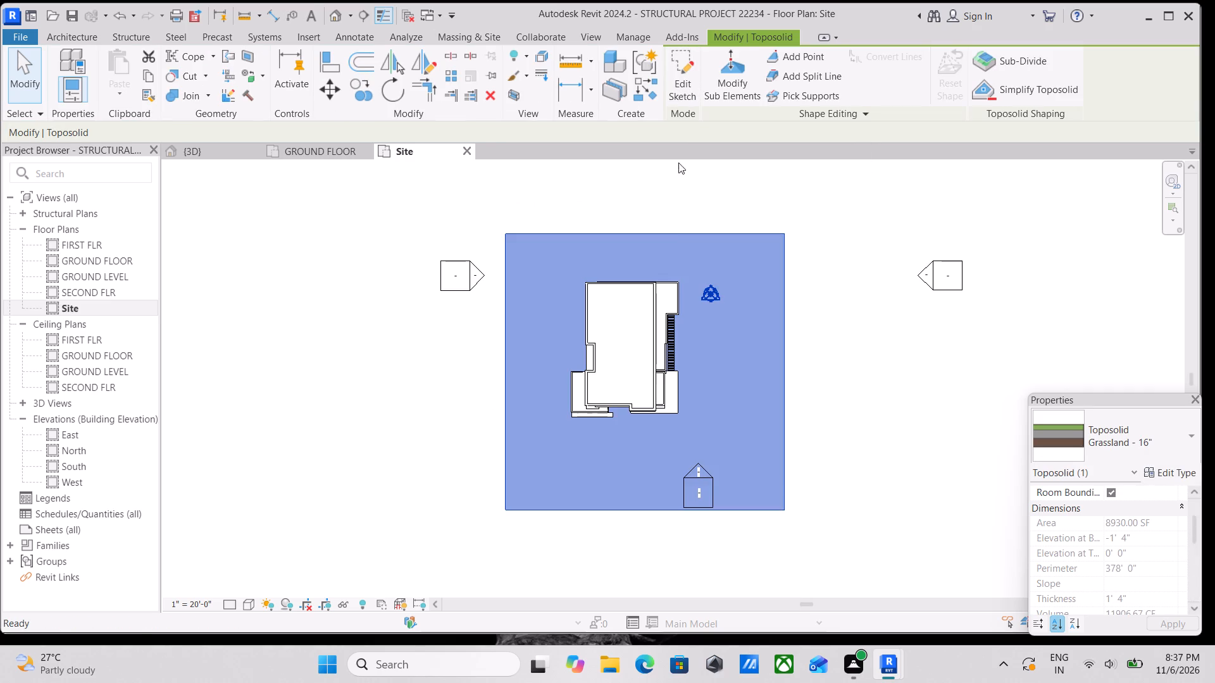
Examine how the new toposolid meets the building's front facade, balcony column and veranda floor in 3D.
scroll(688, 217, "down", 5)
middle_click_drag(732, 298, 728, 388)
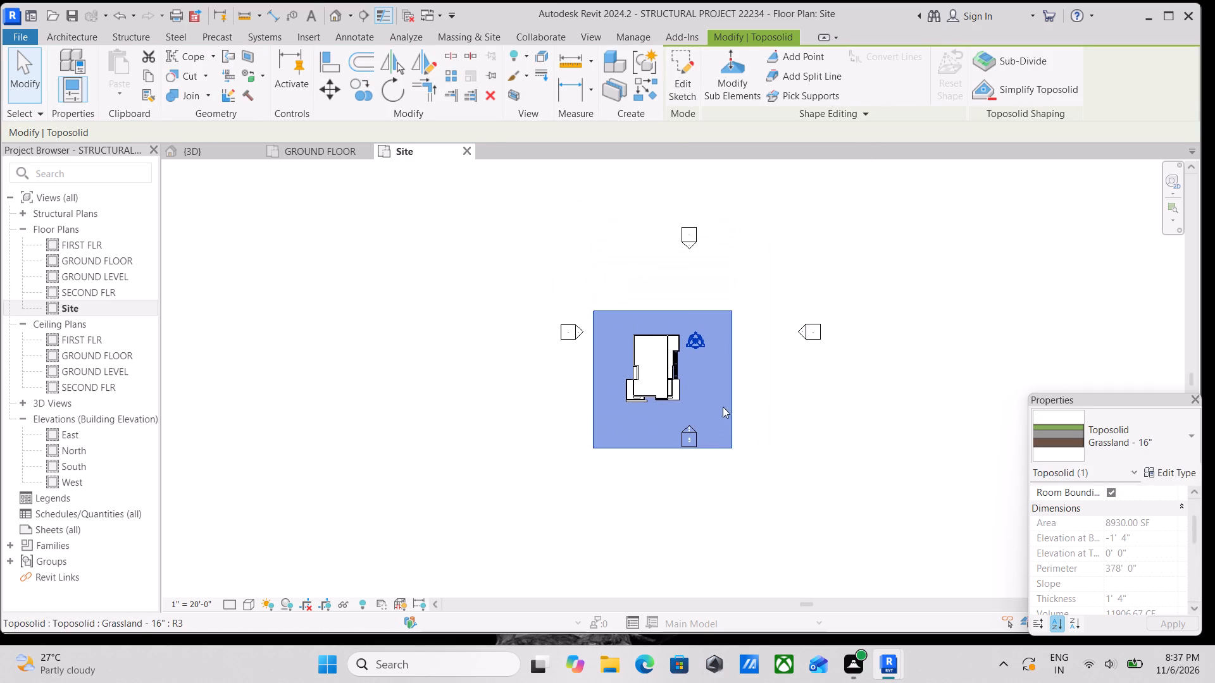
scroll(682, 391, "down", 2)
scroll(590, 280, "up", 3)
scroll(345, 145, "up", 3)
left_click(194, 159)
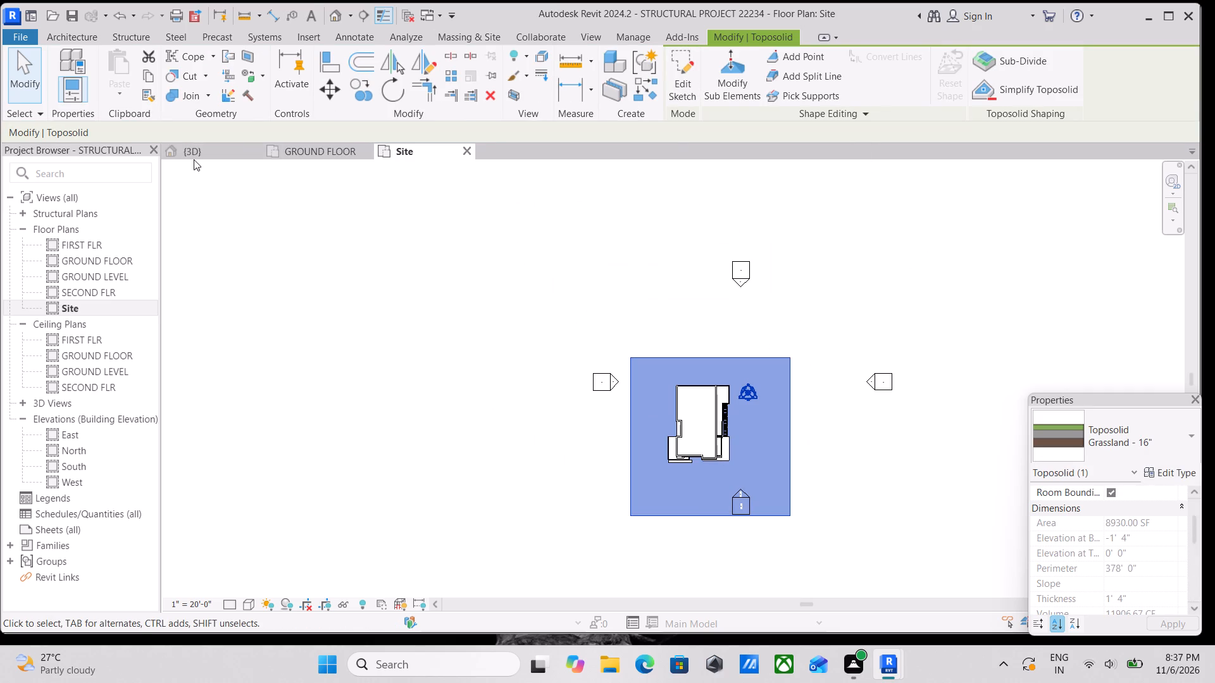
left_click(194, 150)
scroll(799, 362, "down", 2)
middle_click_drag(799, 362, 639, 286)
key("grave")
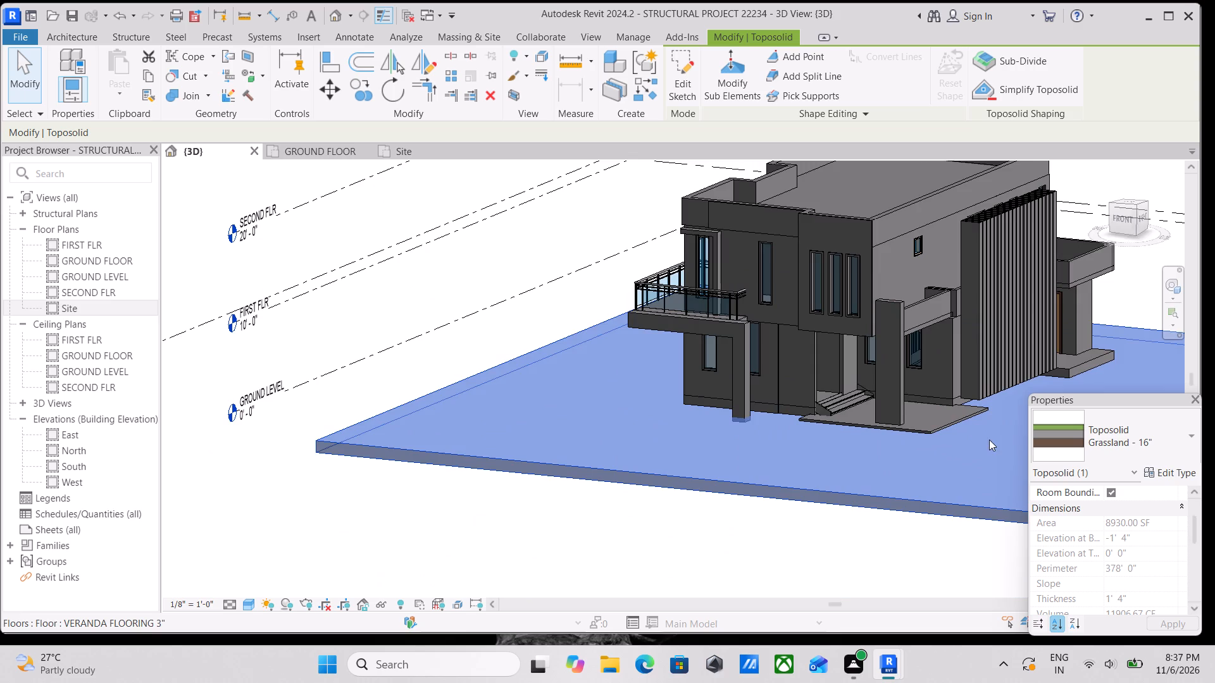
scroll(991, 441, "up", 3)
key("Escape")
scroll(906, 426, "up", 3)
middle_click_drag(906, 426, 852, 421)
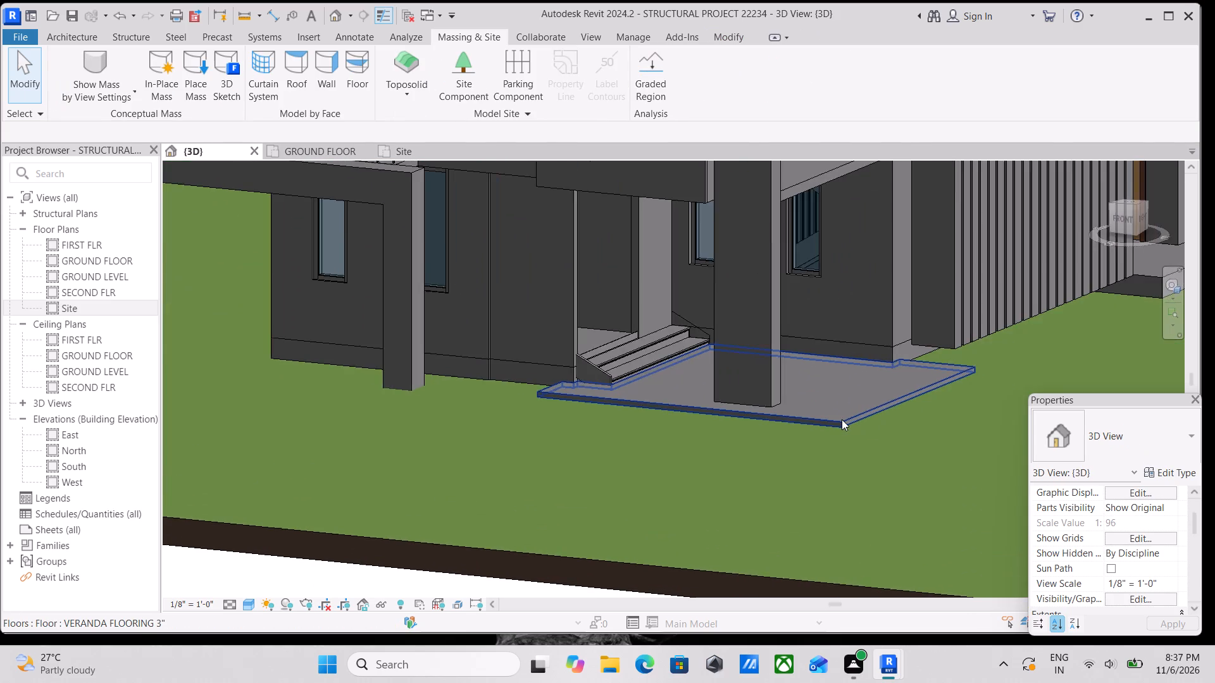
scroll(842, 419, "down", 4)
scroll(747, 382, "down", 1)
middle_click_drag(695, 343, 707, 346)
scroll(721, 349, "up", 3)
middle_click_drag(902, 367, 825, 321)
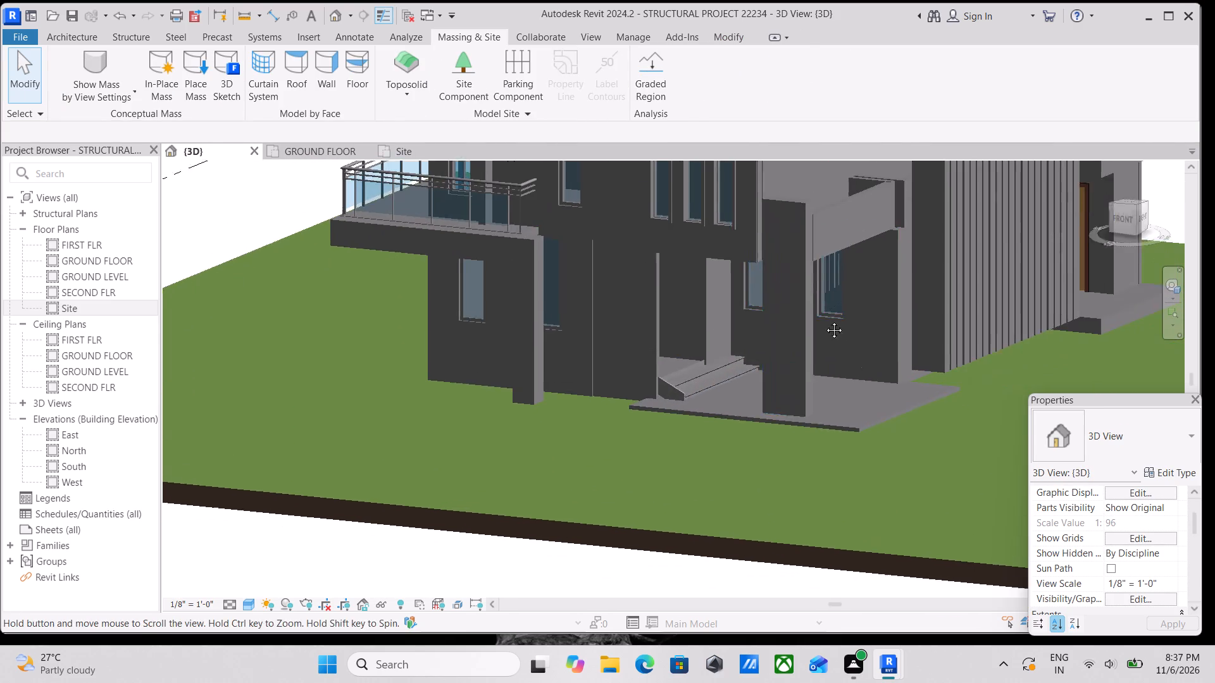
middle_click_drag(825, 321, 751, 282)
scroll(749, 281, "down", 1)
middle_click_drag(762, 291, 792, 314)
scroll(793, 314, "up", 1)
scroll(565, 276, "down", 3)
middle_click_drag(569, 281, 616, 341)
scroll(758, 357, "down", 3)
middle_click_drag(759, 359, 816, 408)
scroll(816, 408, "up", 1)
scroll(682, 347, "up", 3)
Examine the ground around the fin-screen side, side door porch and front entrance steps in 3D, ending with the whole building.
middle_click_drag(799, 328, 561, 282)
scroll(838, 342, "up", 3)
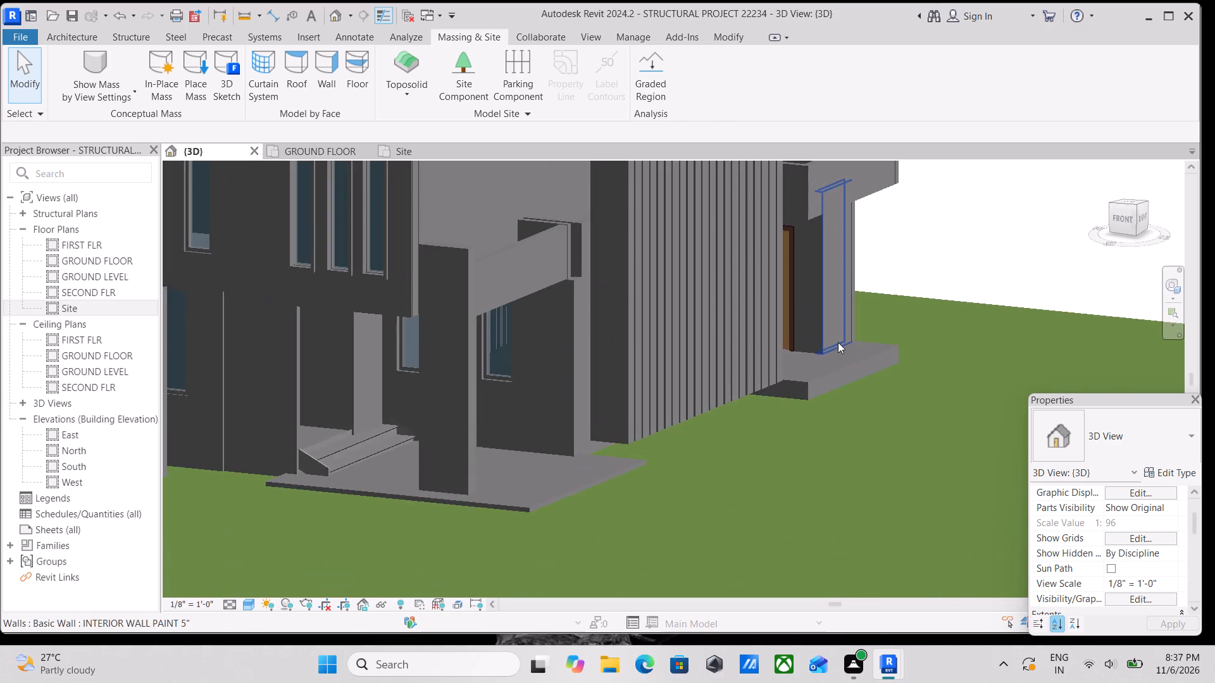
scroll(814, 337, "up", 3)
scroll(807, 340, "down", 2)
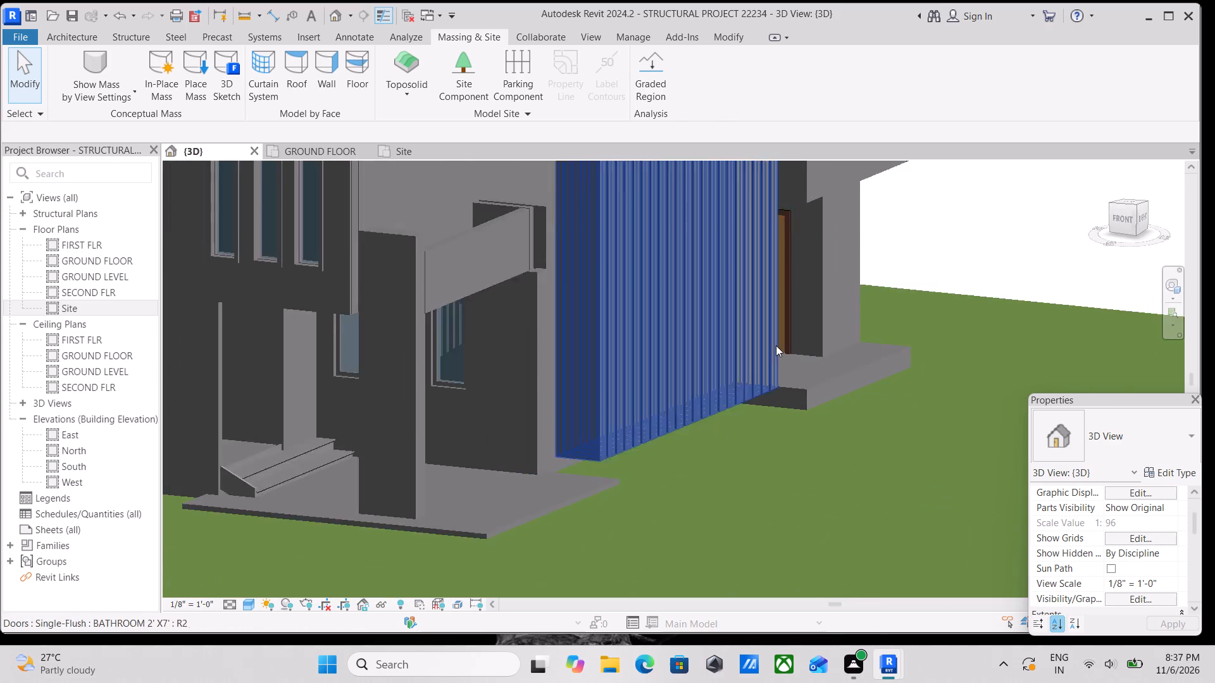
scroll(776, 345, "down", 5)
middle_click_drag(775, 355, 837, 360)
scroll(837, 360, "up", 1)
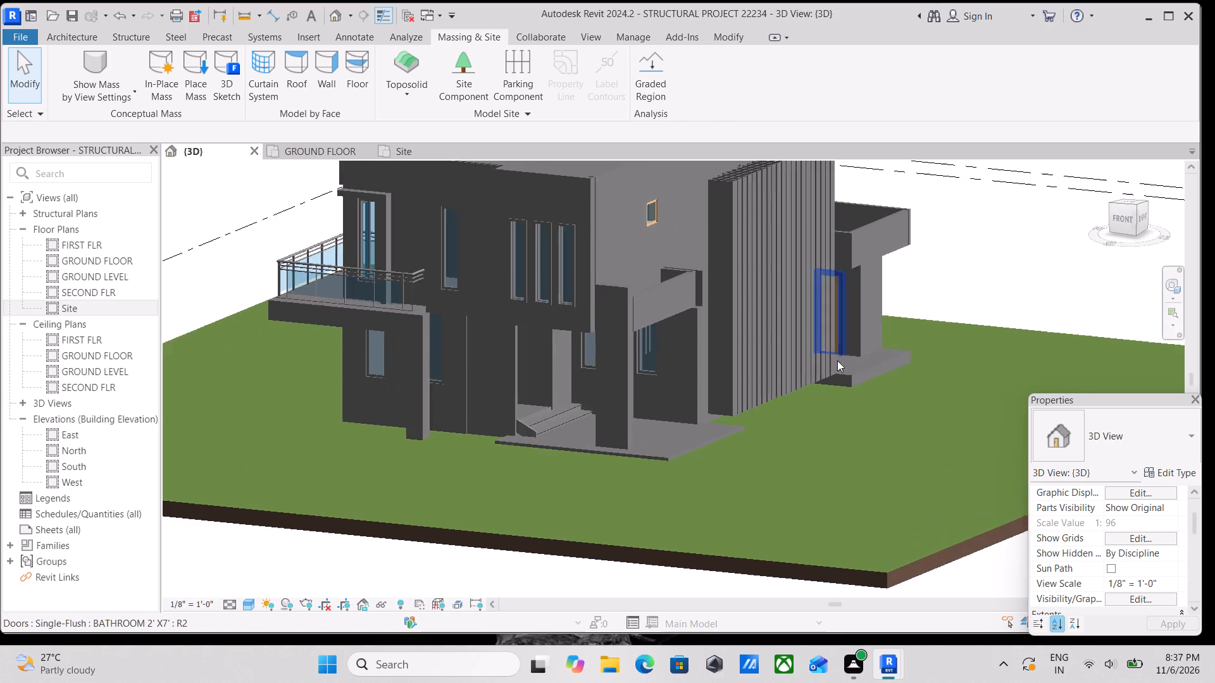
scroll(837, 360, "up", 1)
scroll(521, 423, "up", 4)
scroll(331, 392, "up", 2)
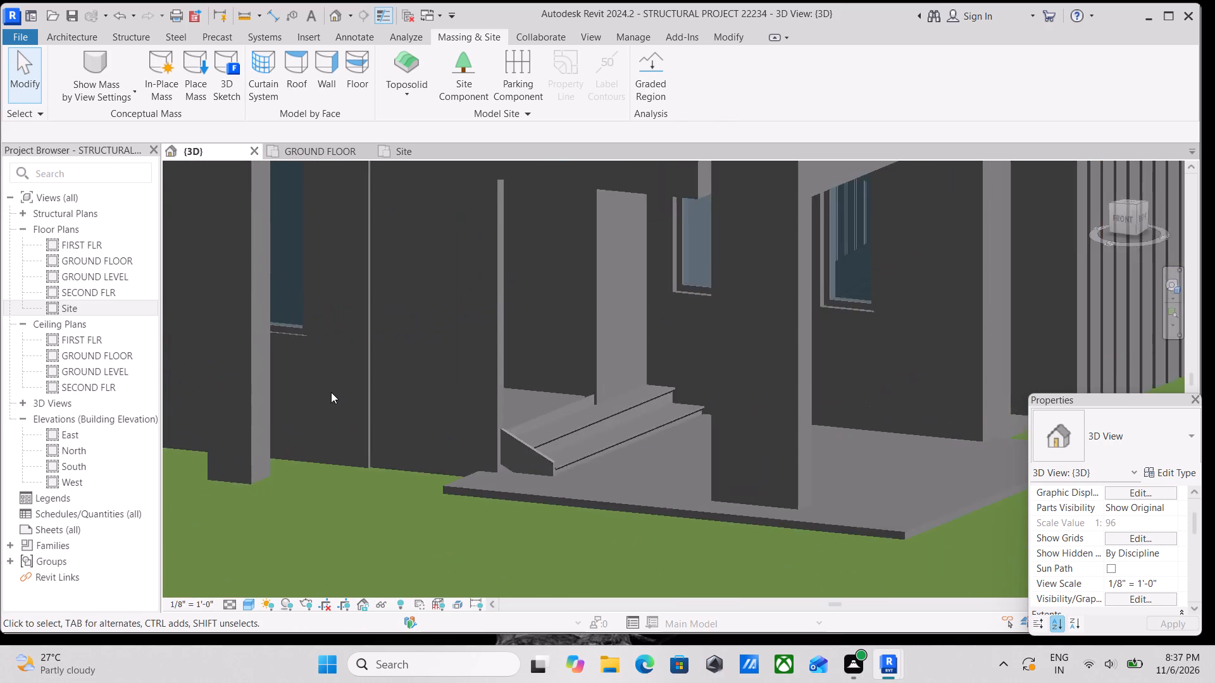
scroll(331, 392, "up", 2)
scroll(699, 371, "down", 6)
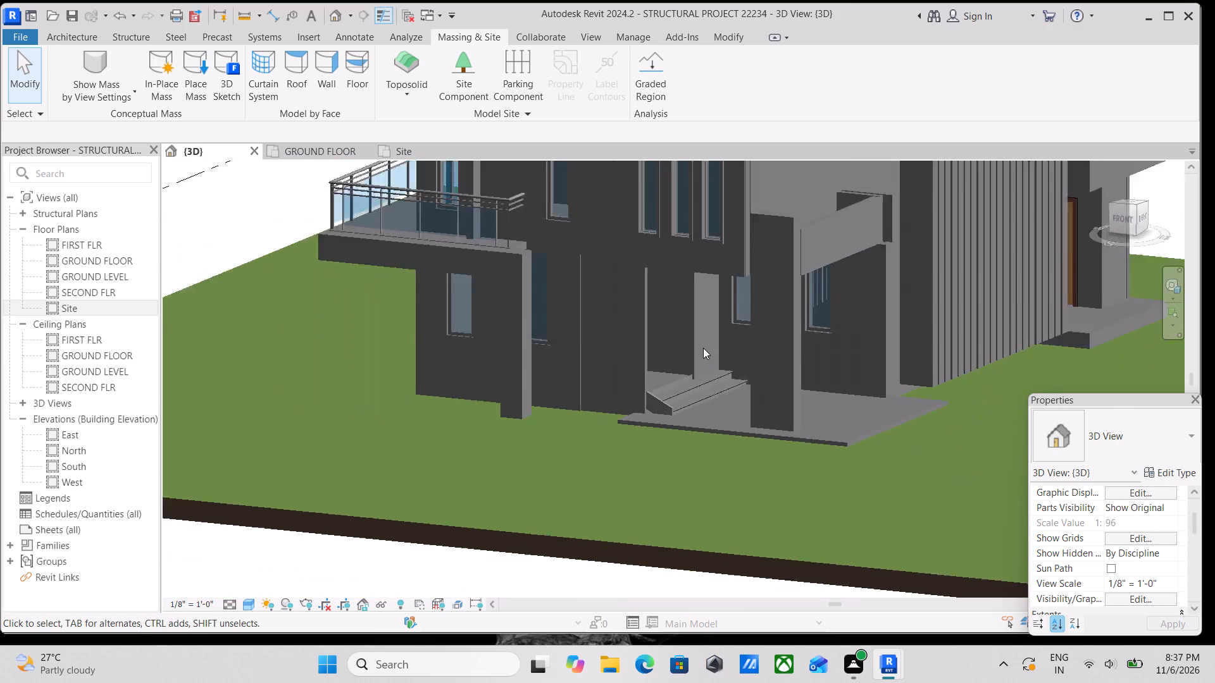
scroll(703, 348, "down", 2)
scroll(675, 305, "down", 2)
middle_click_drag(671, 309, 714, 370)
scroll(582, 330, "down", 1)
middle_click_drag(599, 360, 626, 408)
scroll(614, 388, "up", 1)
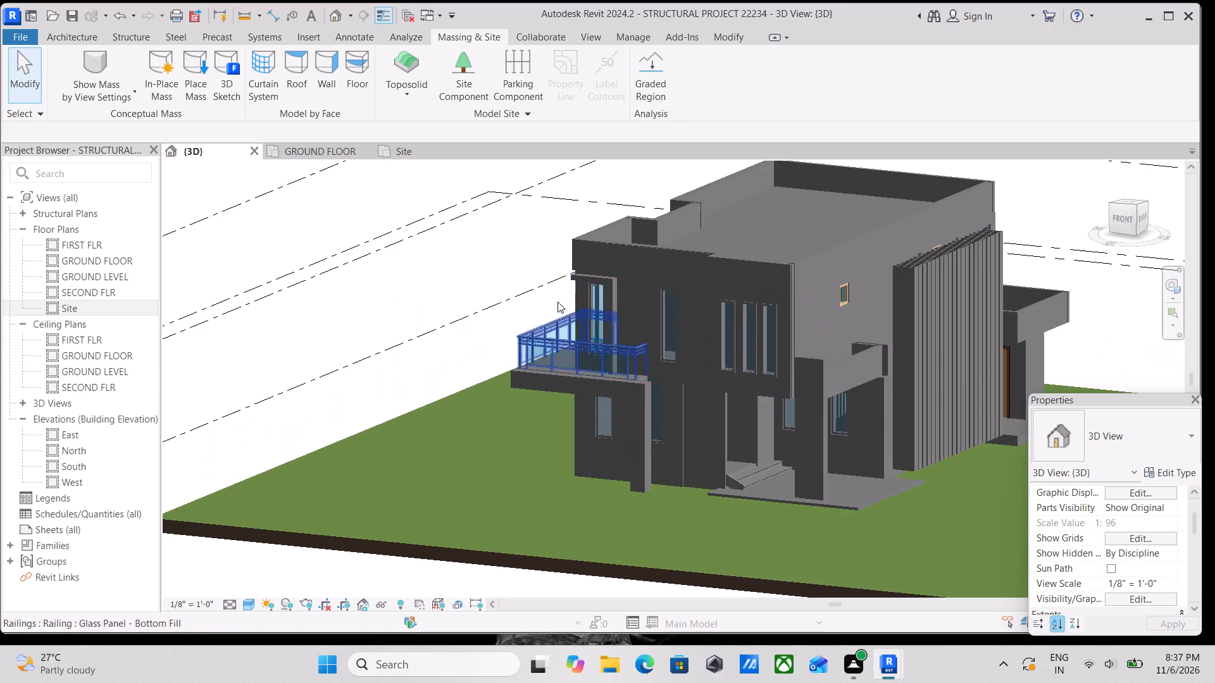
Examine the exterior reference image in the GROUND FLOOR plan, focusing on the entrance, planting and paved driveway.
left_click(290, 152)
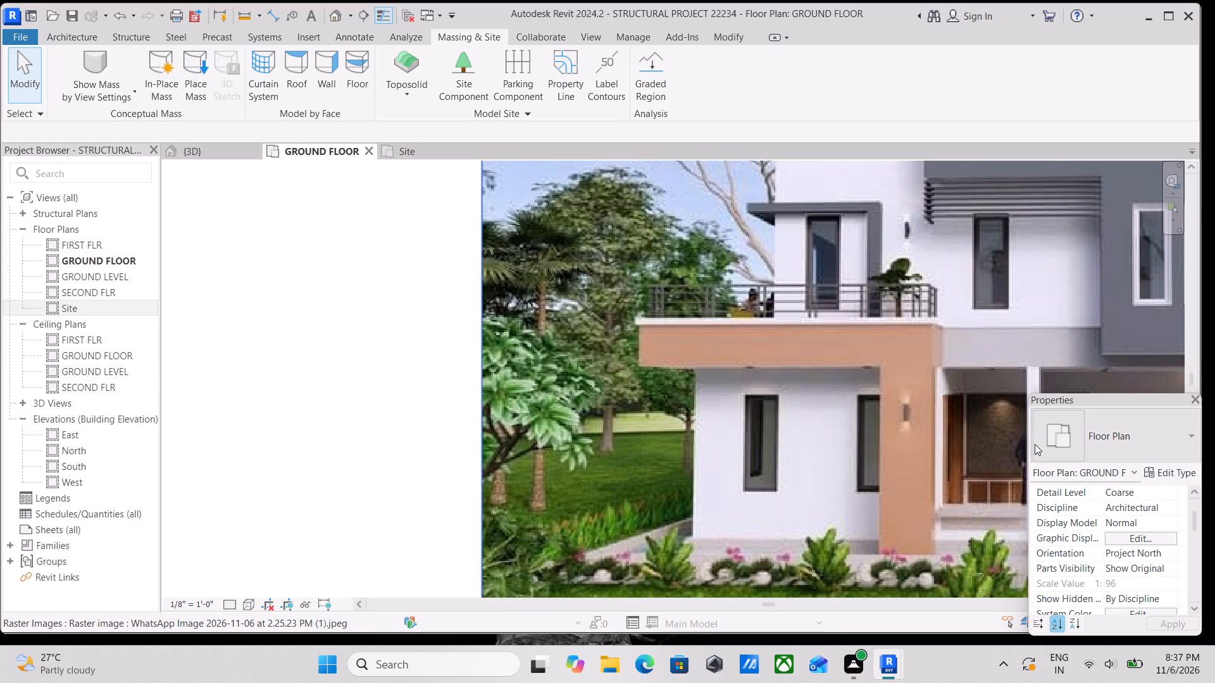
scroll(1035, 444, "down", 2)
scroll(914, 333, "down", 2)
middle_click_drag(914, 333, 800, 301)
scroll(914, 410, "up", 2)
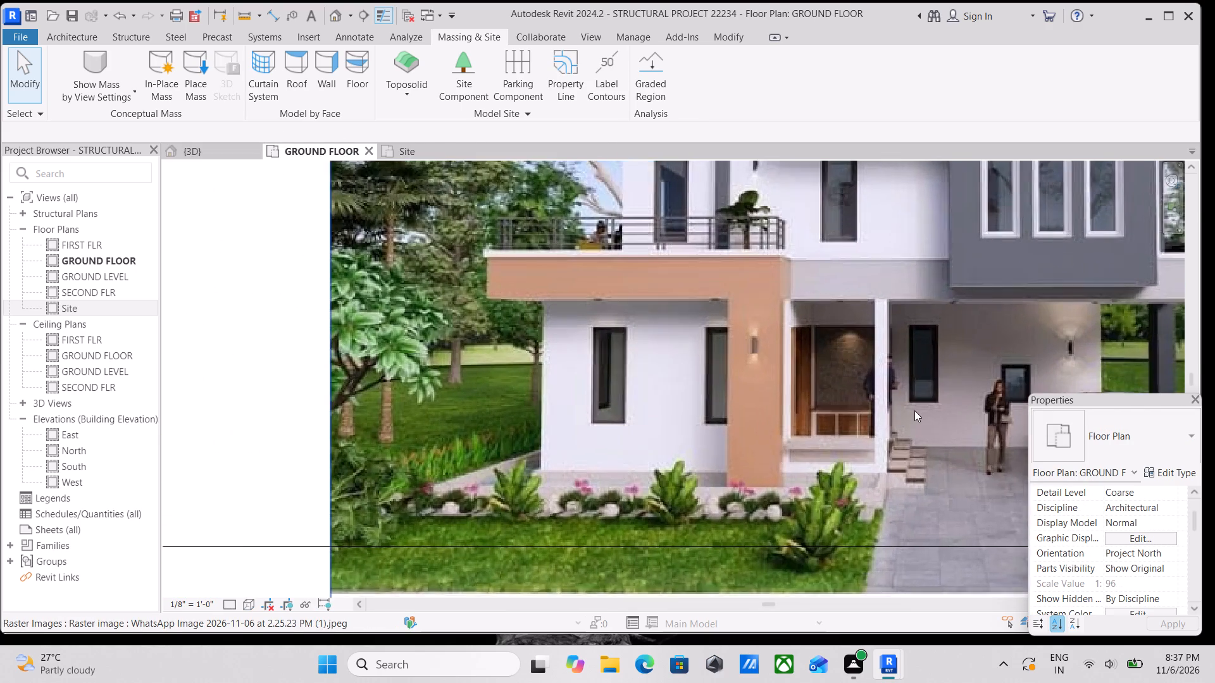
scroll(914, 410, "up", 1)
scroll(813, 386, "up", 2)
scroll(813, 387, "down", 2)
middle_click_drag(799, 379, 663, 316)
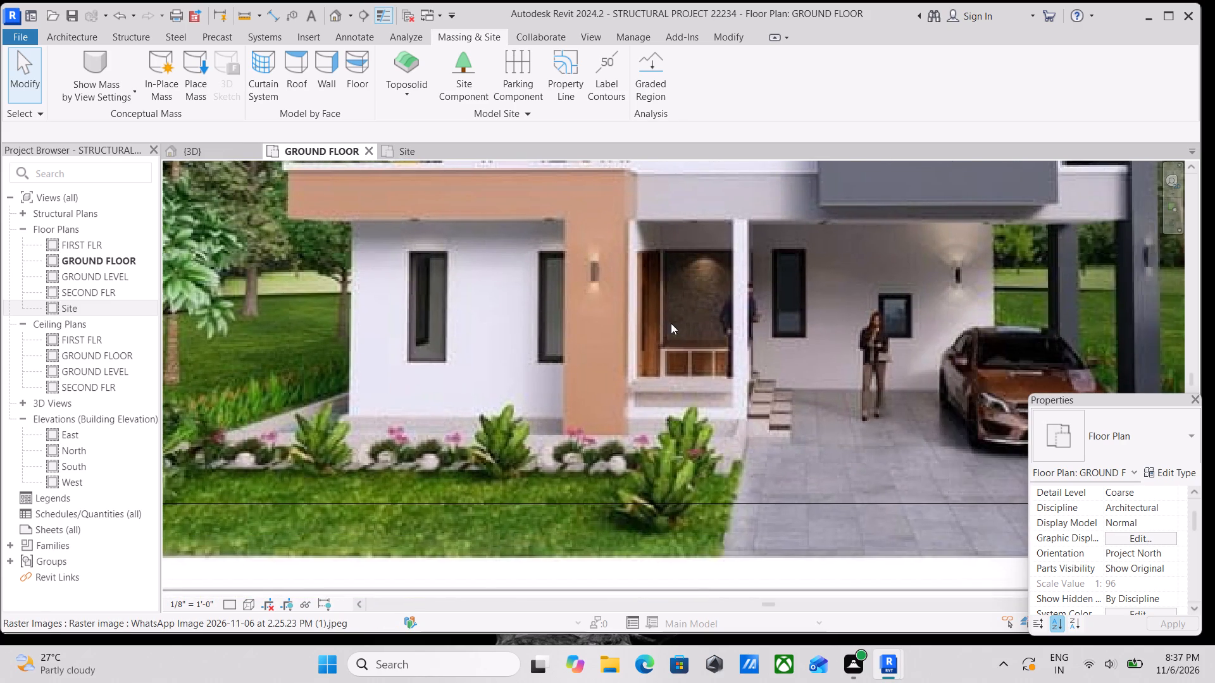
scroll(851, 341, "down", 2)
middle_click_drag(845, 341, 747, 333)
scroll(903, 312, "down", 2)
middle_click_drag(893, 315, 830, 332)
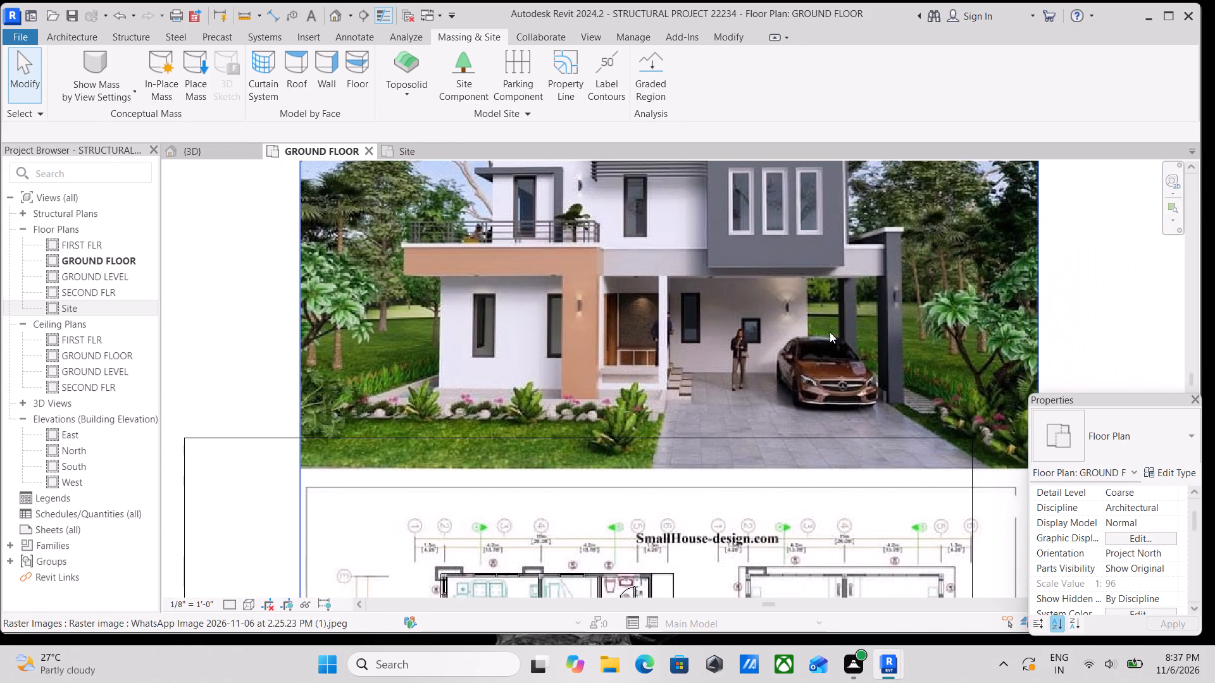
scroll(888, 300, "up", 1)
scroll(888, 300, "down", 2)
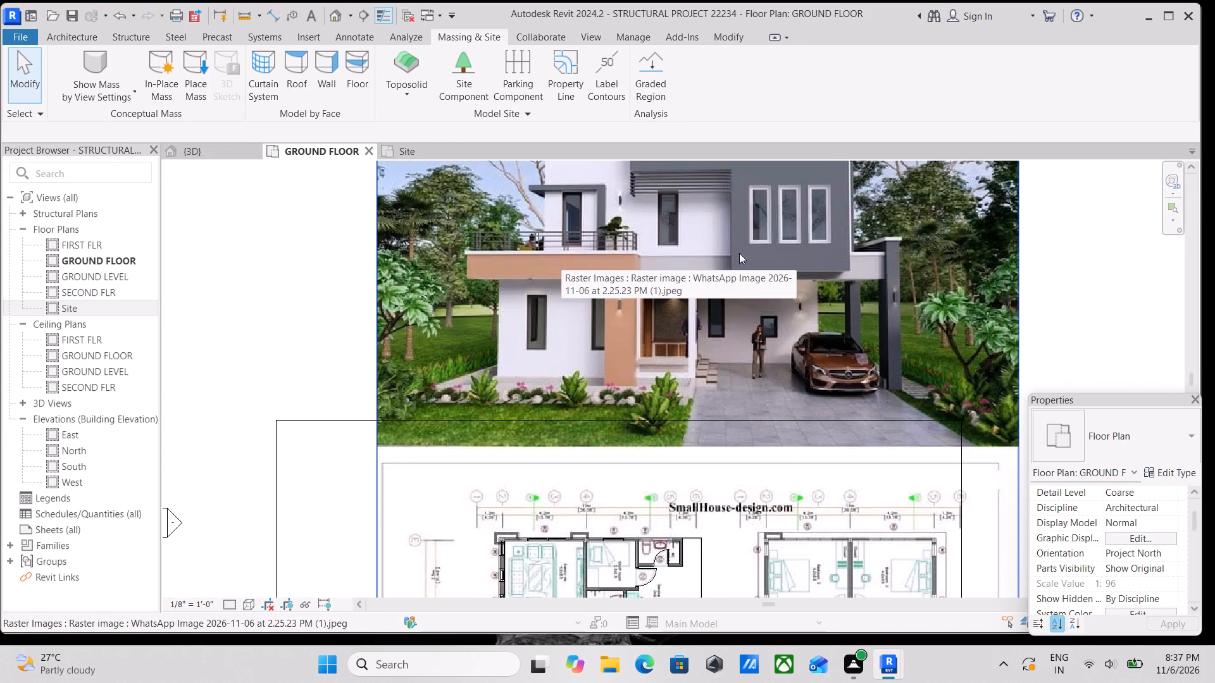
scroll(779, 230, "up", 1)
middle_click_drag(601, 247, 626, 267)
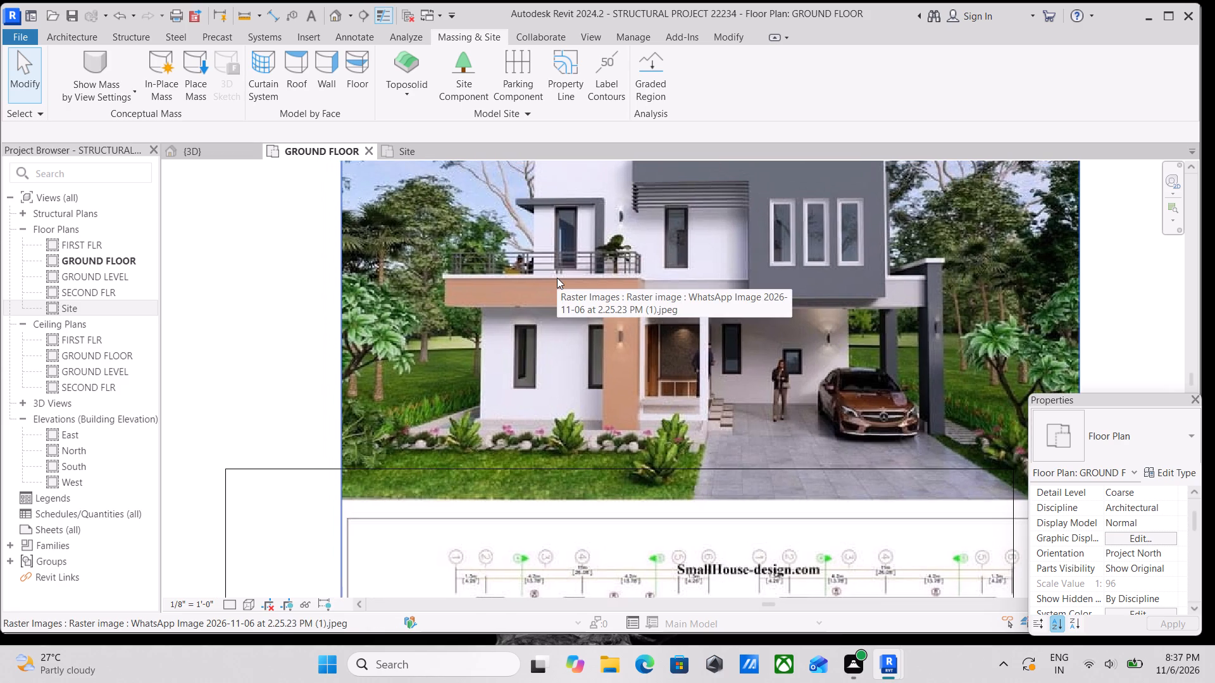
Examine the GROUND FLOOR plan from the family room's outer wall, past the dining area and stairs, to the living room and entrance.
scroll(626, 294, "down", 3)
scroll(629, 388, "down", 2)
middle_click_drag(628, 385, 675, 258)
scroll(595, 457, "up", 3)
scroll(646, 287, "up", 5)
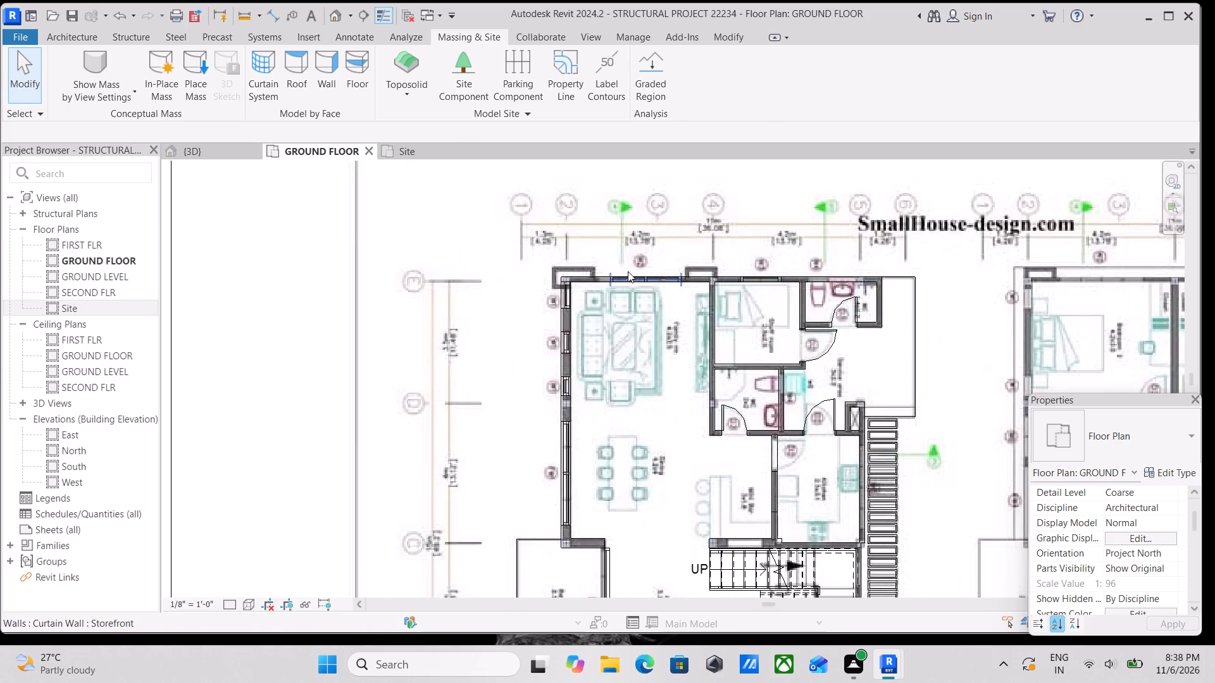
scroll(579, 256, "up", 6)
scroll(638, 270, "down", 3)
middle_click_drag(649, 274, 637, 309)
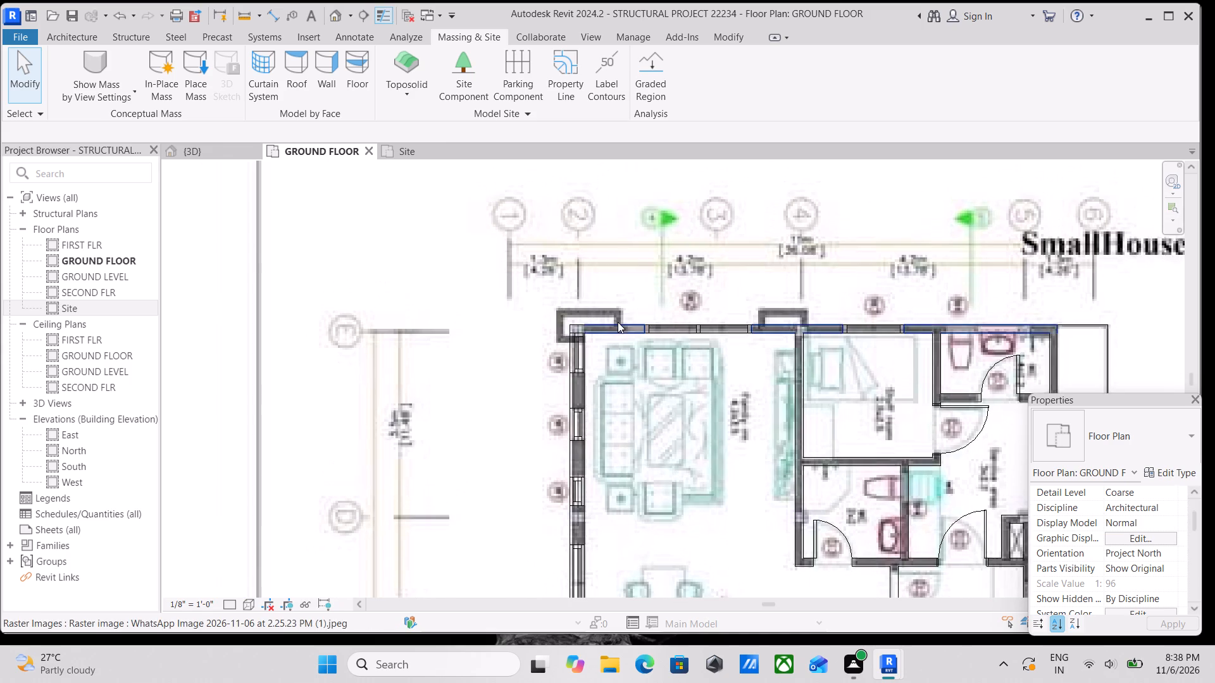
scroll(618, 322, "up", 3)
scroll(640, 286, "down", 1)
middle_click_drag(639, 284, 633, 268)
scroll(635, 267, "down", 2)
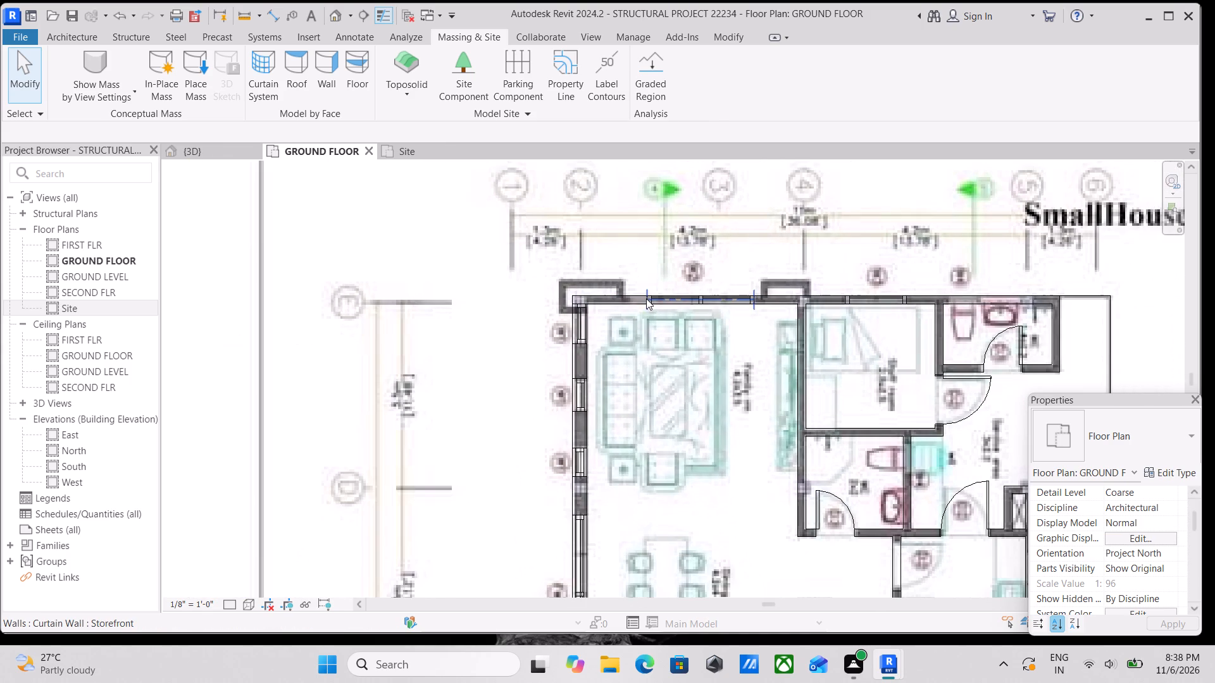
scroll(583, 271, "down", 2)
middle_click_drag(583, 271, 595, 240)
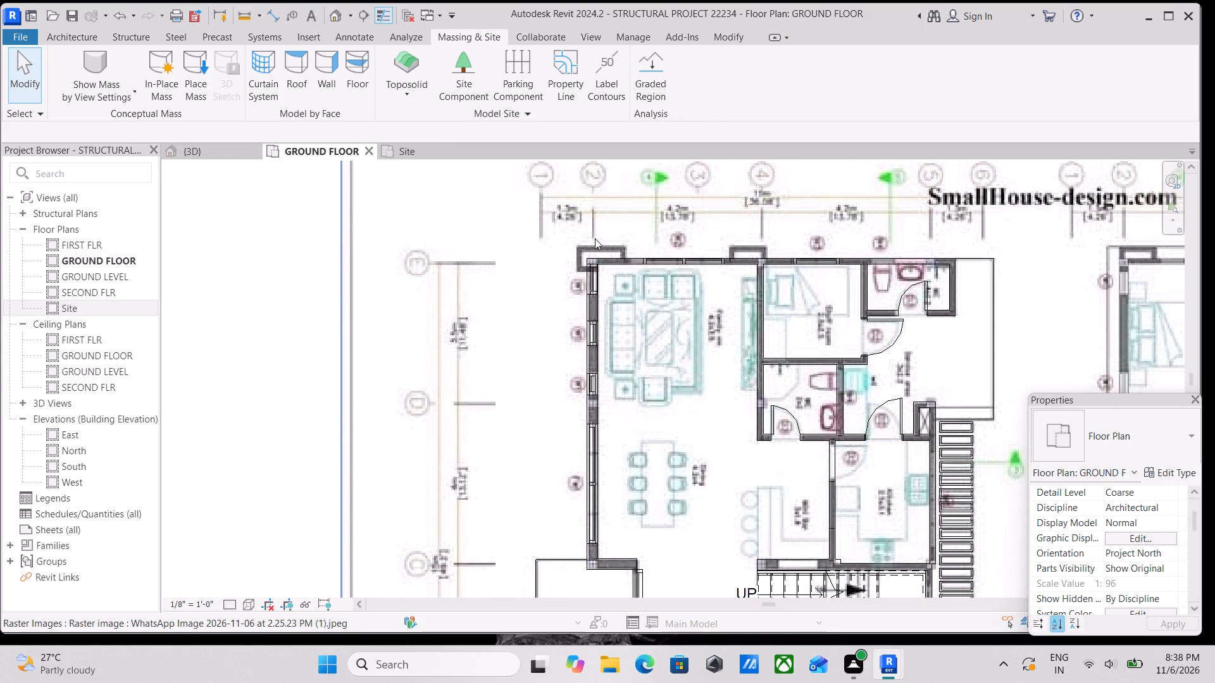
middle_click_drag(647, 249, 670, 211)
middle_click_drag(705, 333, 727, 183)
scroll(713, 338, "down", 2)
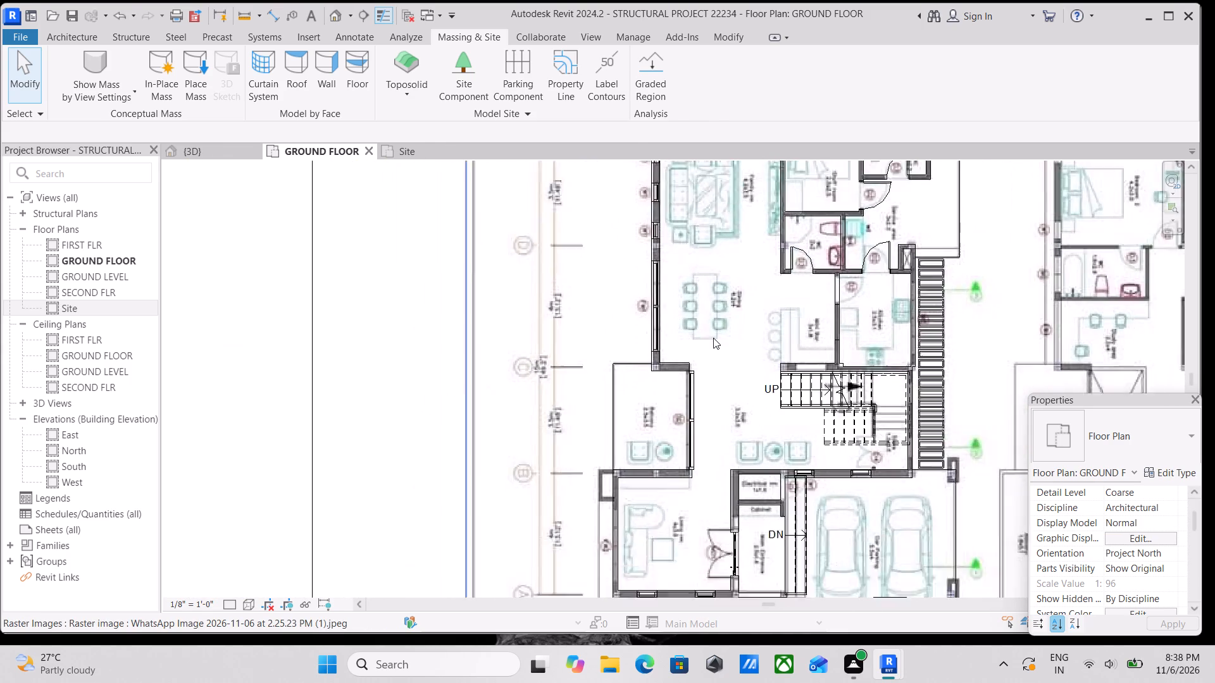
scroll(713, 338, "down", 1)
middle_click_drag(699, 445, 728, 341)
Examine the modelled balcony column's position against the column drawn in front of the living room on the plan image.
scroll(707, 510, "up", 3)
scroll(769, 477, "up", 2)
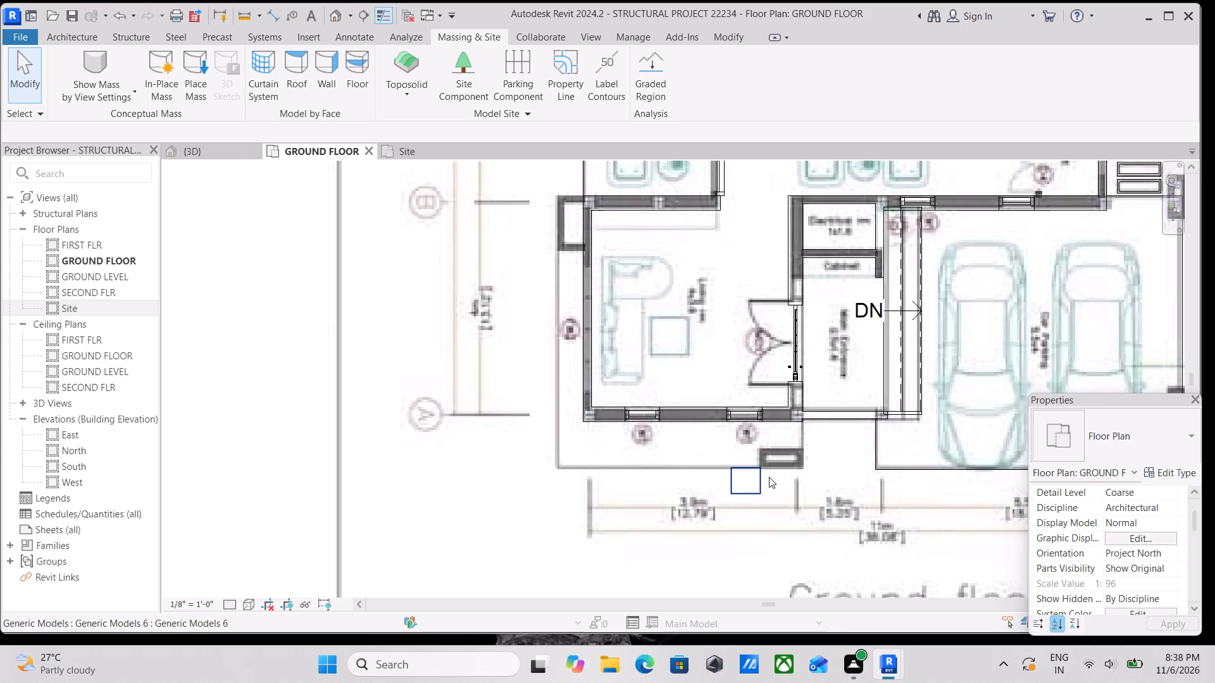
scroll(769, 477, "up", 3)
scroll(769, 453, "down", 2)
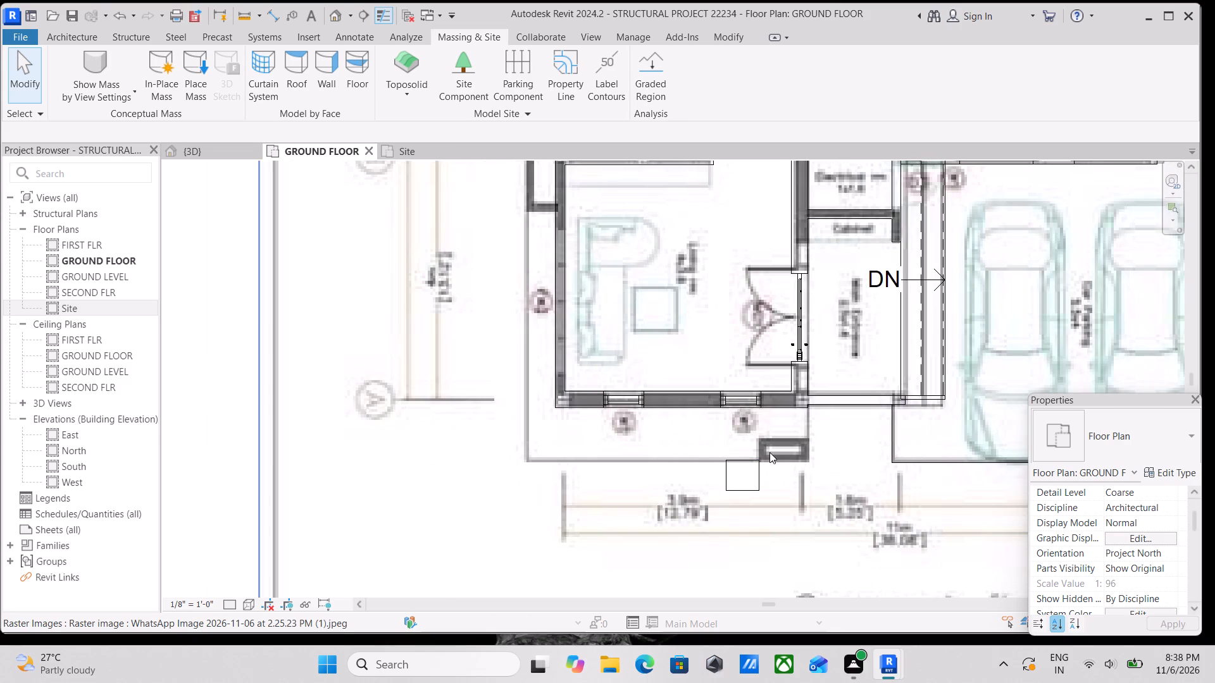
scroll(769, 452, "up", 3)
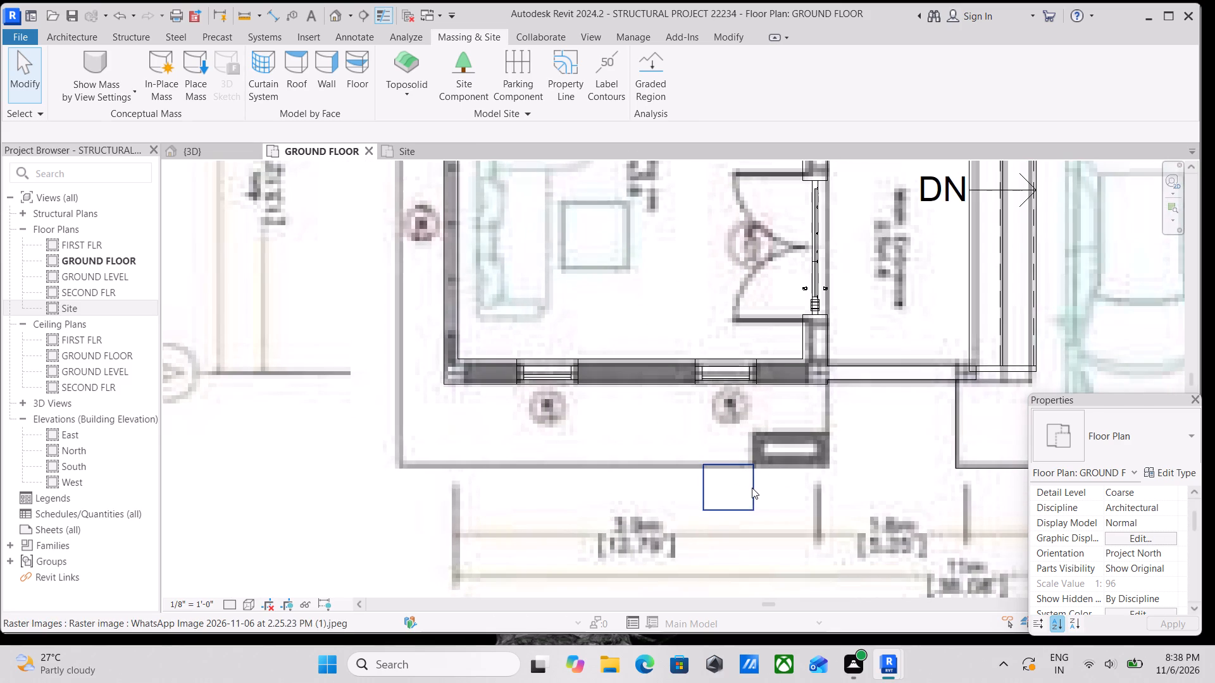
left_click(752, 488)
scroll(752, 488, "up", 2)
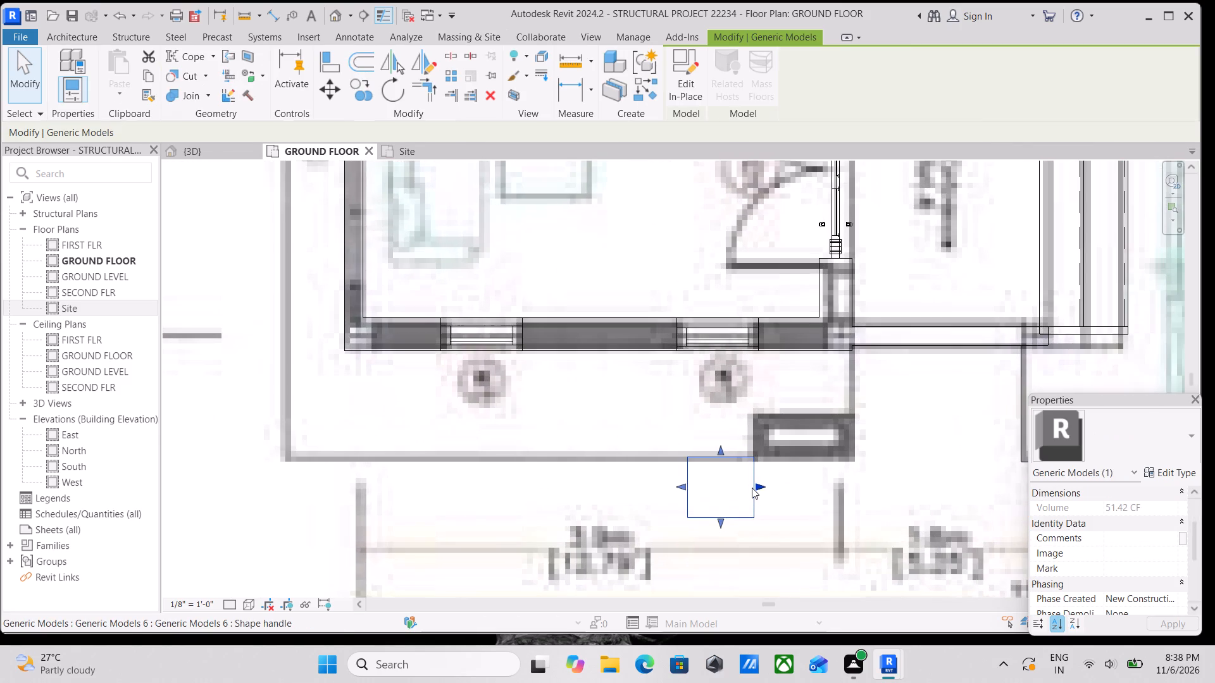
scroll(756, 481, "down", 3)
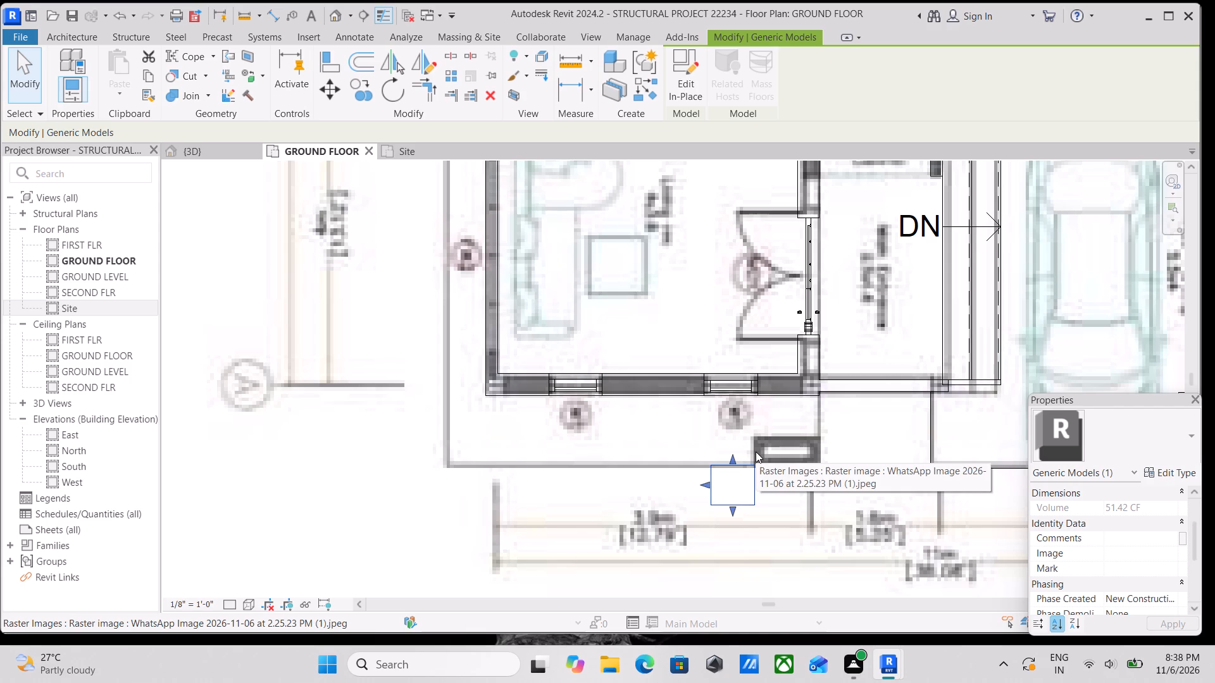
scroll(757, 450, "down", 2)
middle_click_drag(763, 431, 778, 405)
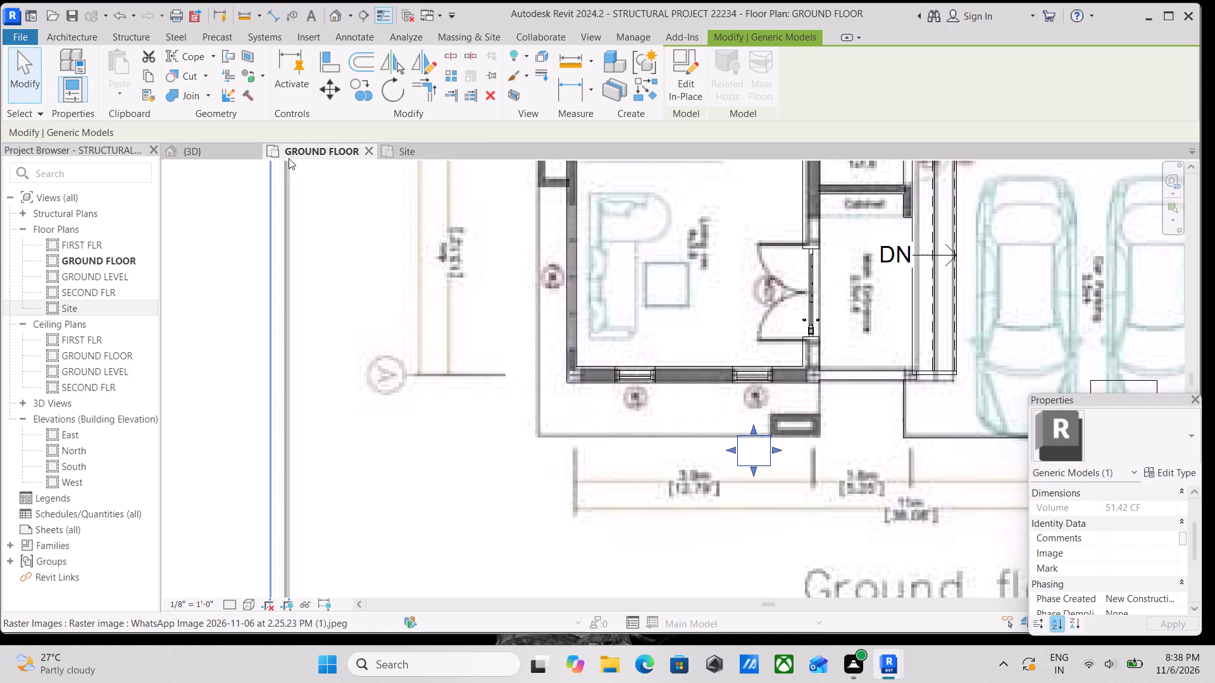
Examine the balcony column and beam in 3D, from the front facade around to the balcony slab's side edge.
left_click(227, 152)
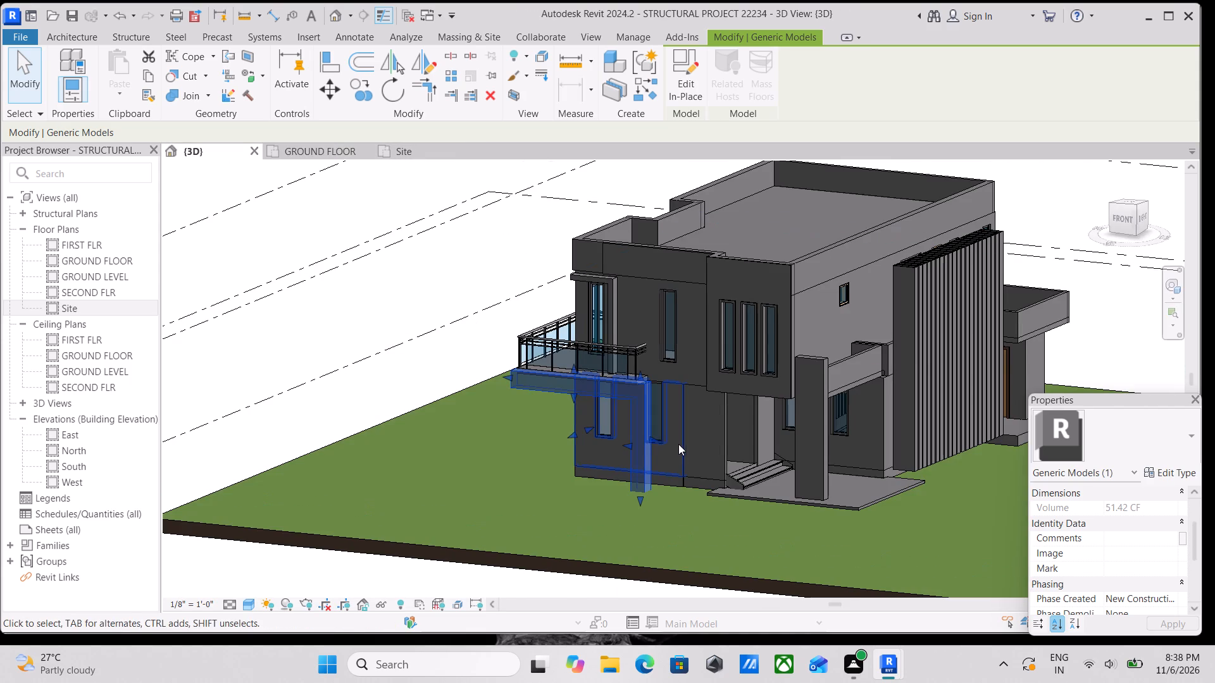
scroll(615, 446, "down", 2)
middle_click_drag(616, 448, 667, 493)
scroll(663, 479, "up", 3)
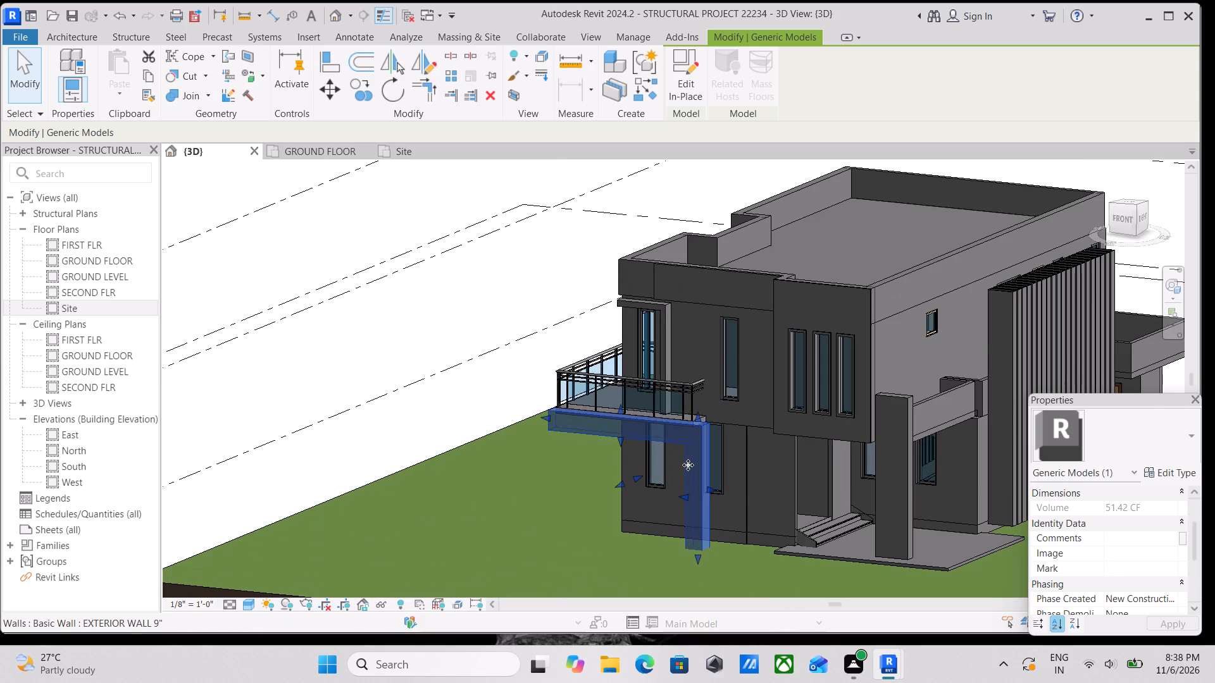
scroll(688, 465, "up", 3)
scroll(688, 465, "down", 2)
middle_click_drag(691, 456, 692, 457, "shift")
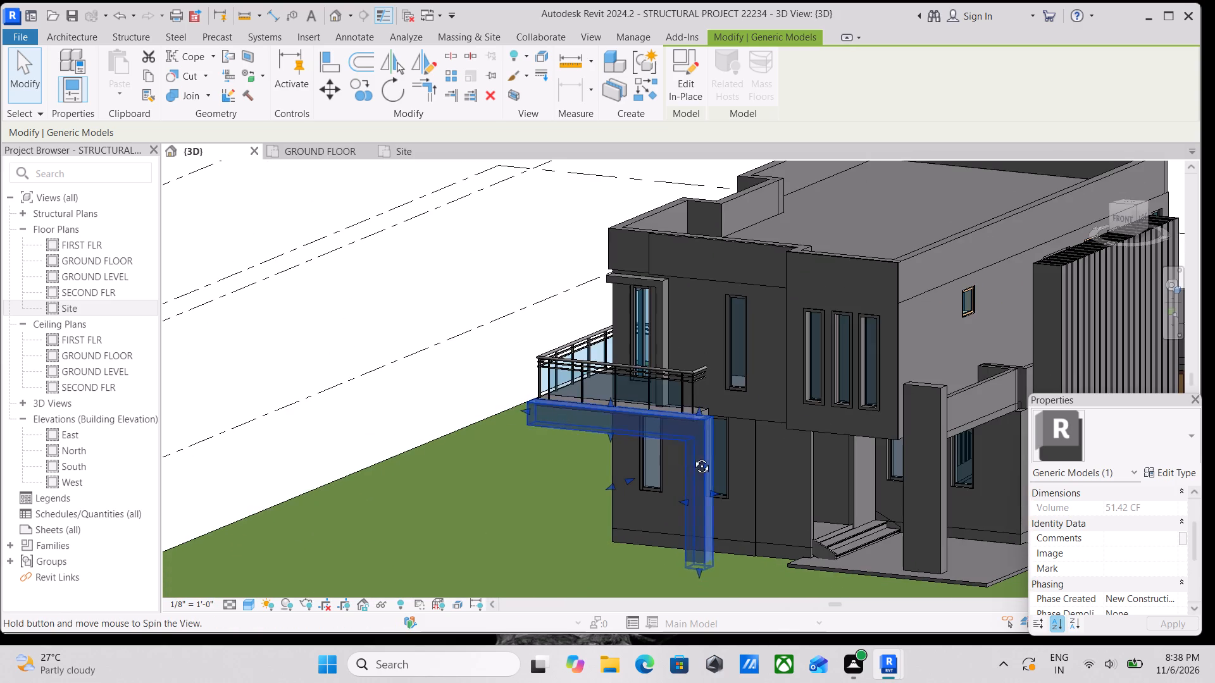
middle_click_drag(692, 457, 865, 448, "shift")
middle_click_drag(600, 440, 725, 449, "shift")
scroll(605, 453, "up", 1)
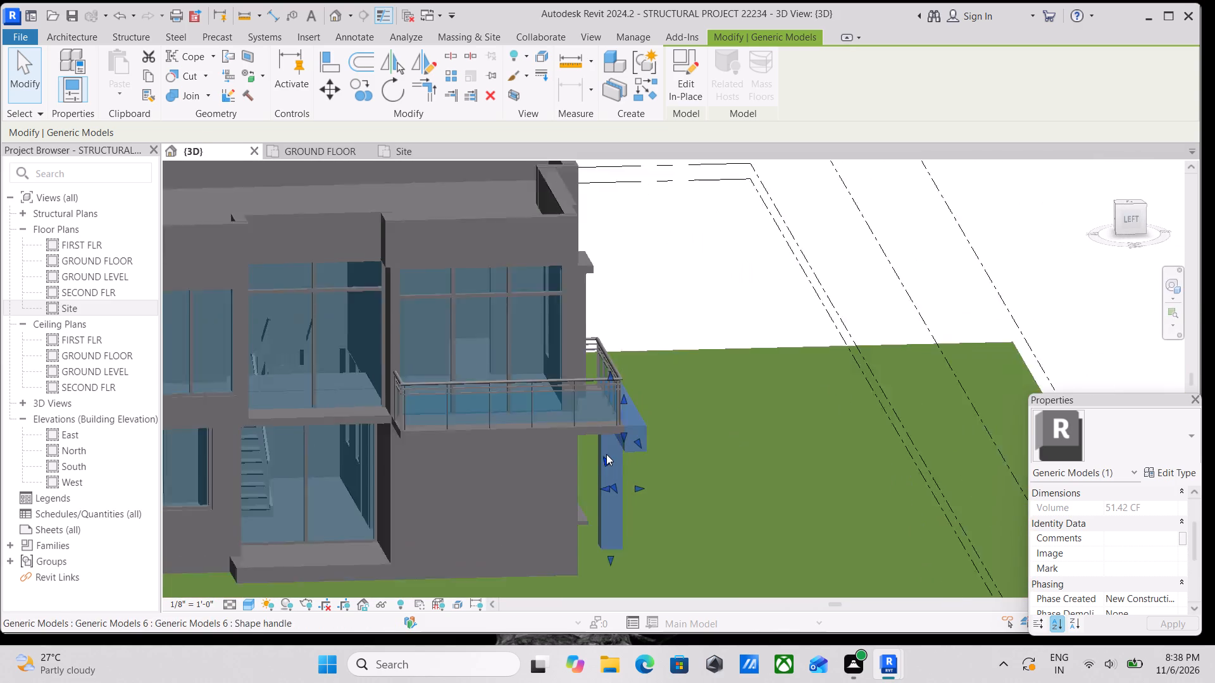
scroll(606, 454, "up", 3)
middle_click_drag(518, 434, 616, 403)
scroll(390, 407, "up", 2)
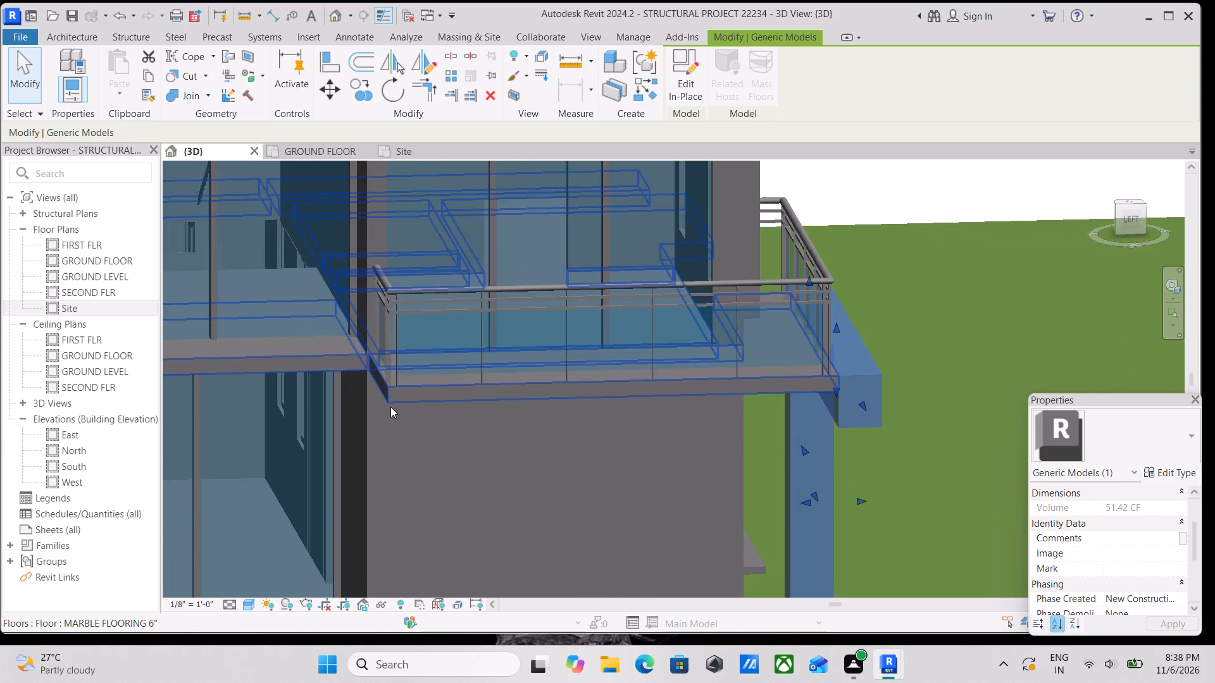
key("Escape")
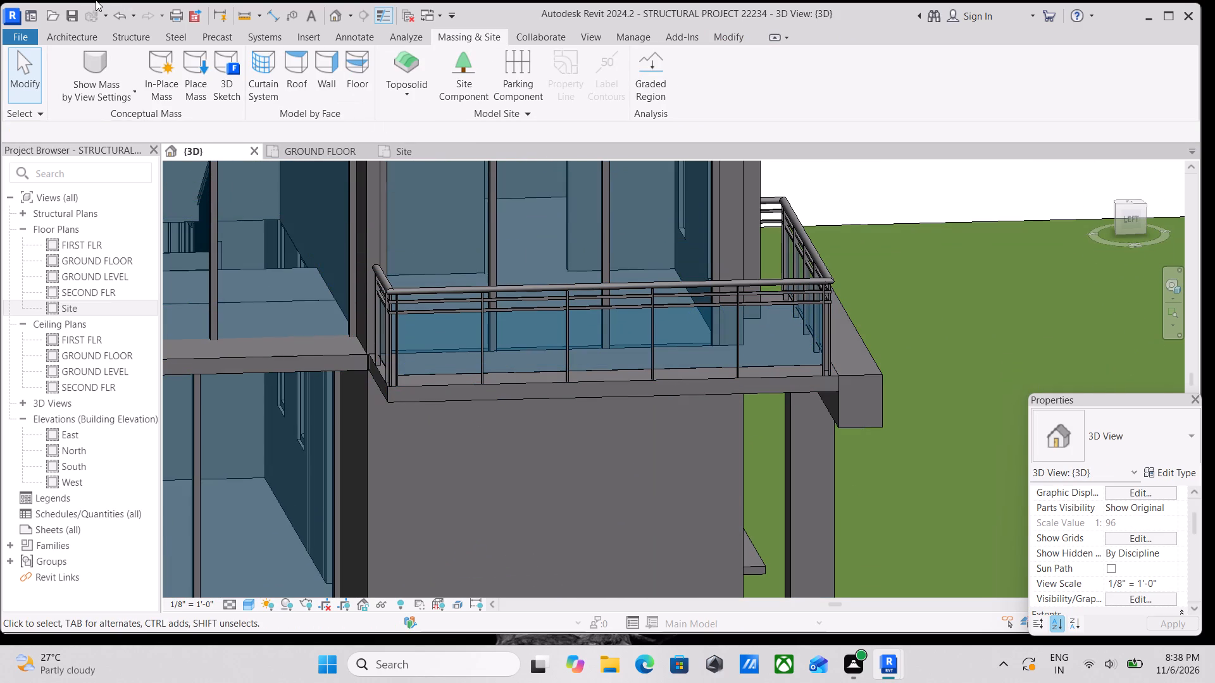
Start a new in-place model in the Generic Models category with the suggested name.
left_click(53, 32)
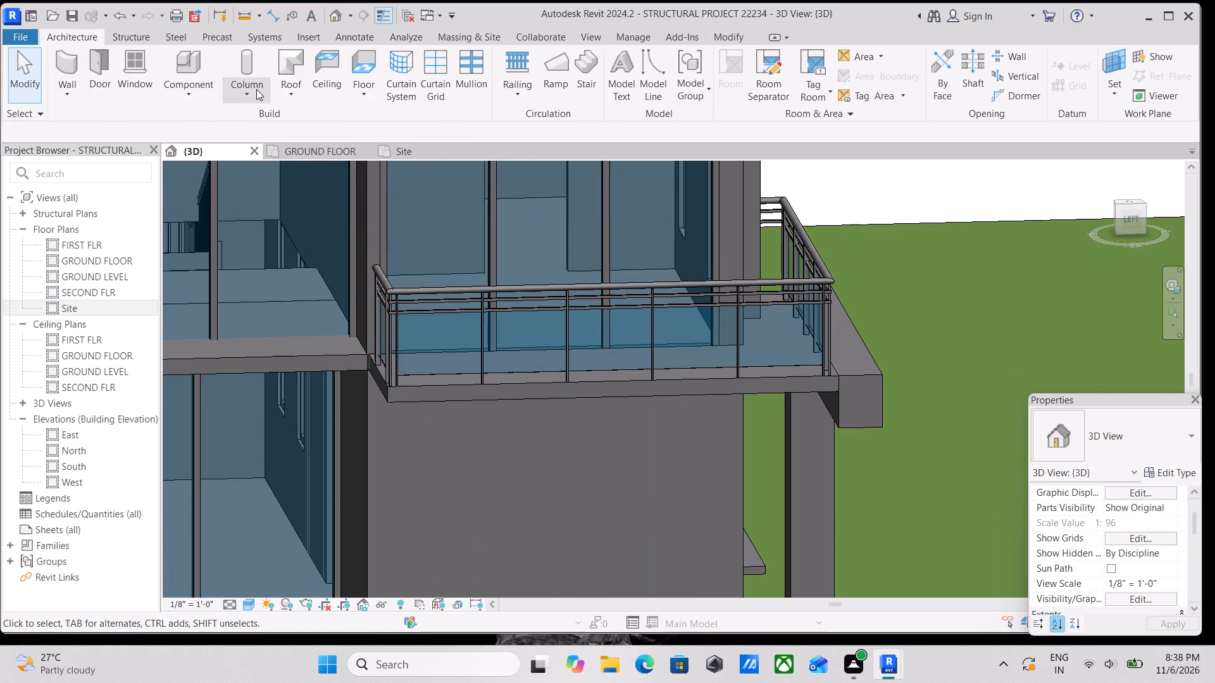
left_click(178, 89)
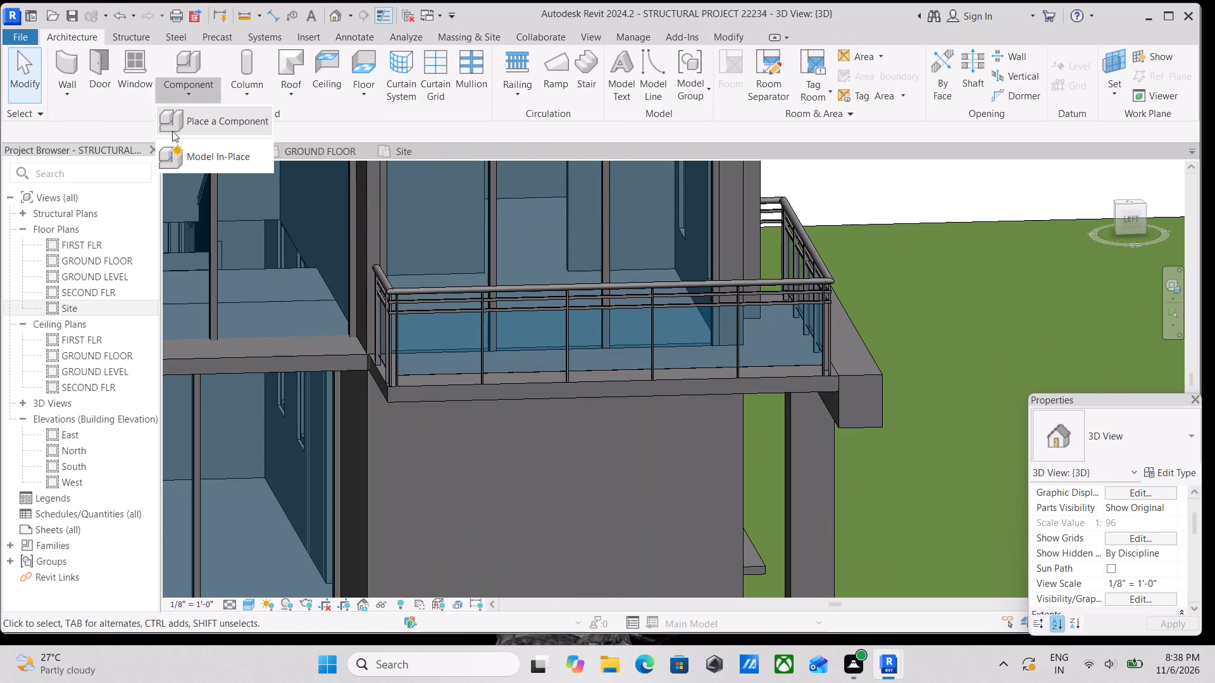
left_click(176, 160)
scroll(625, 322, "down", 4)
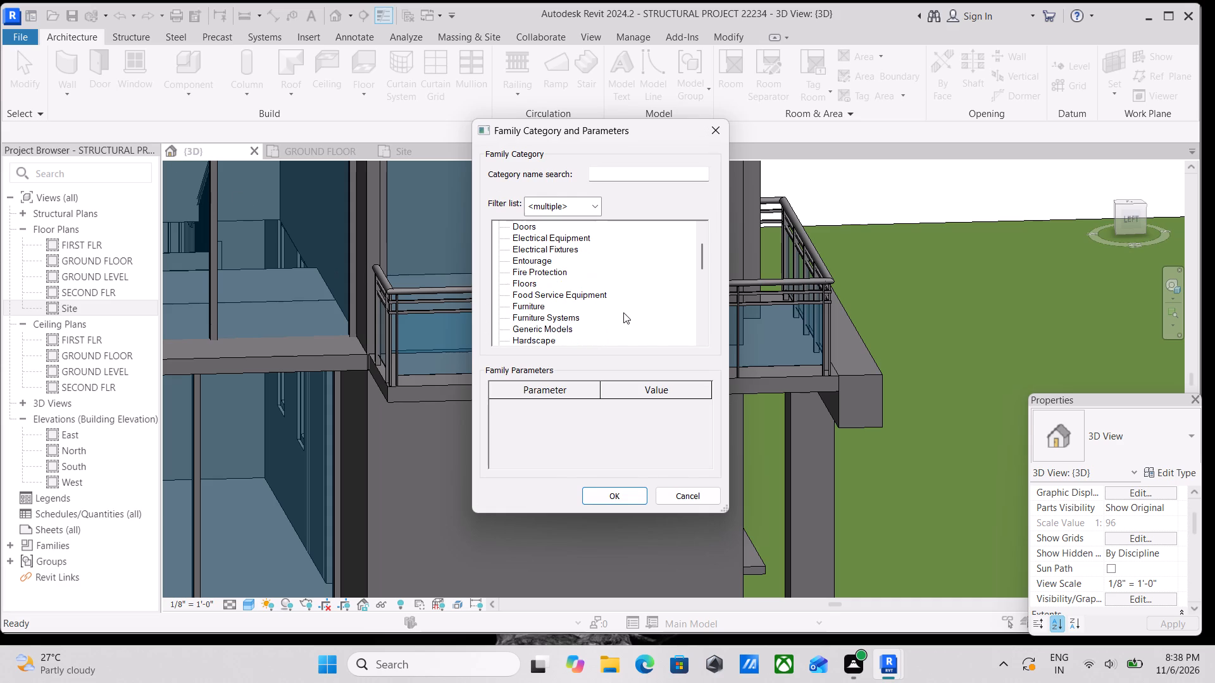
left_click(545, 328)
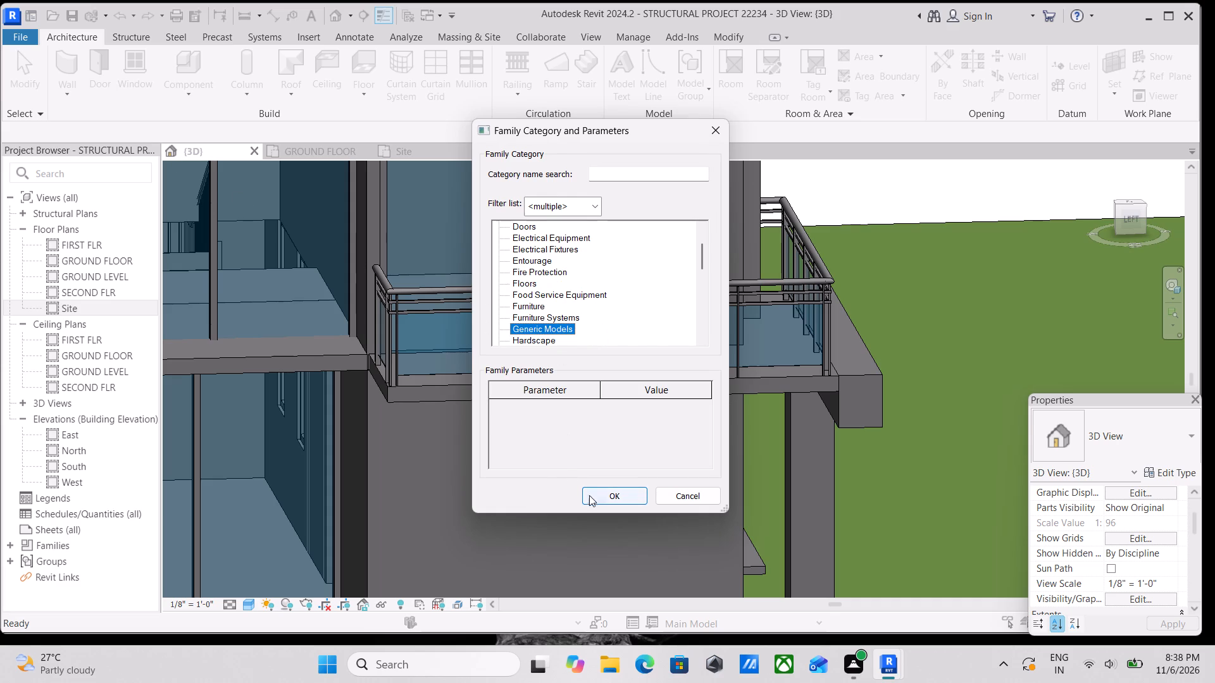
left_click(592, 497)
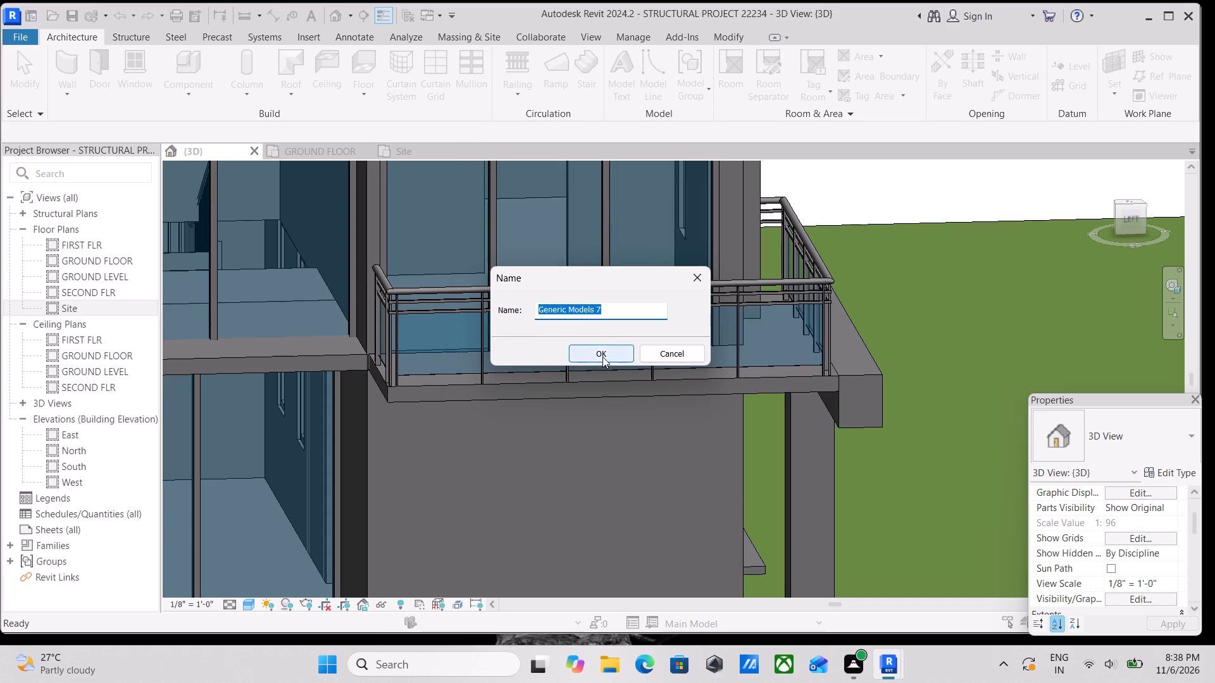
left_click(604, 351)
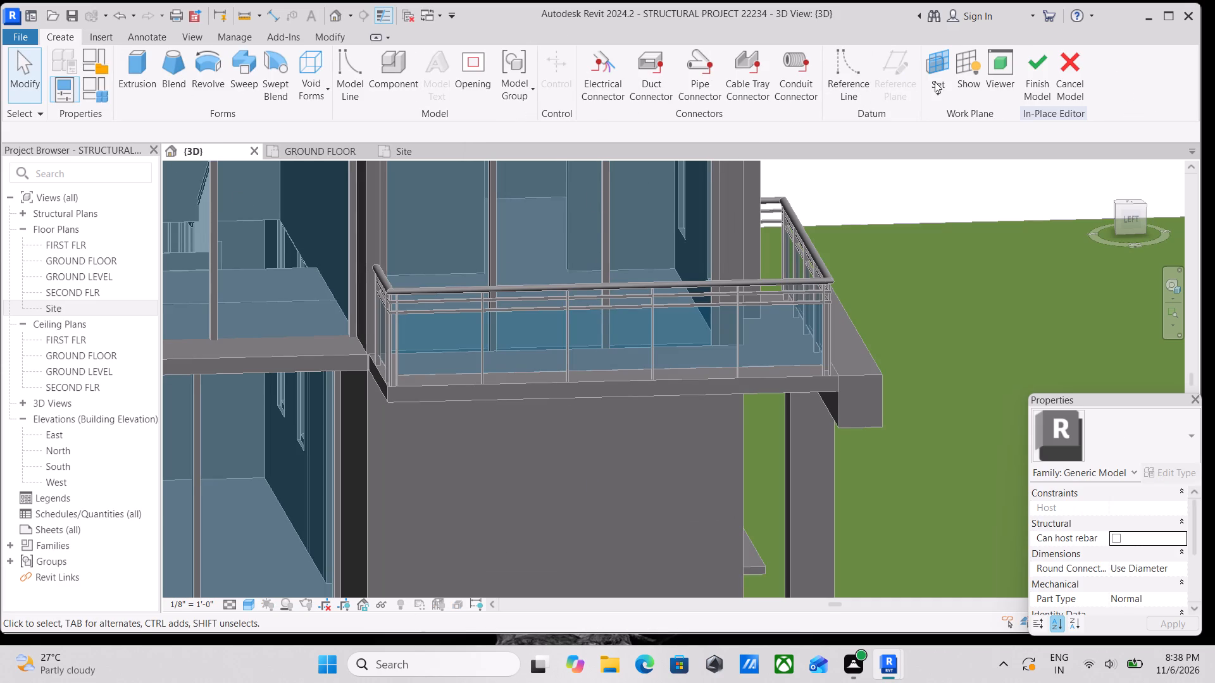
Set the work plane to the outer side face of the balcony's marble floor slab.
left_click(939, 90)
left_click(948, 157)
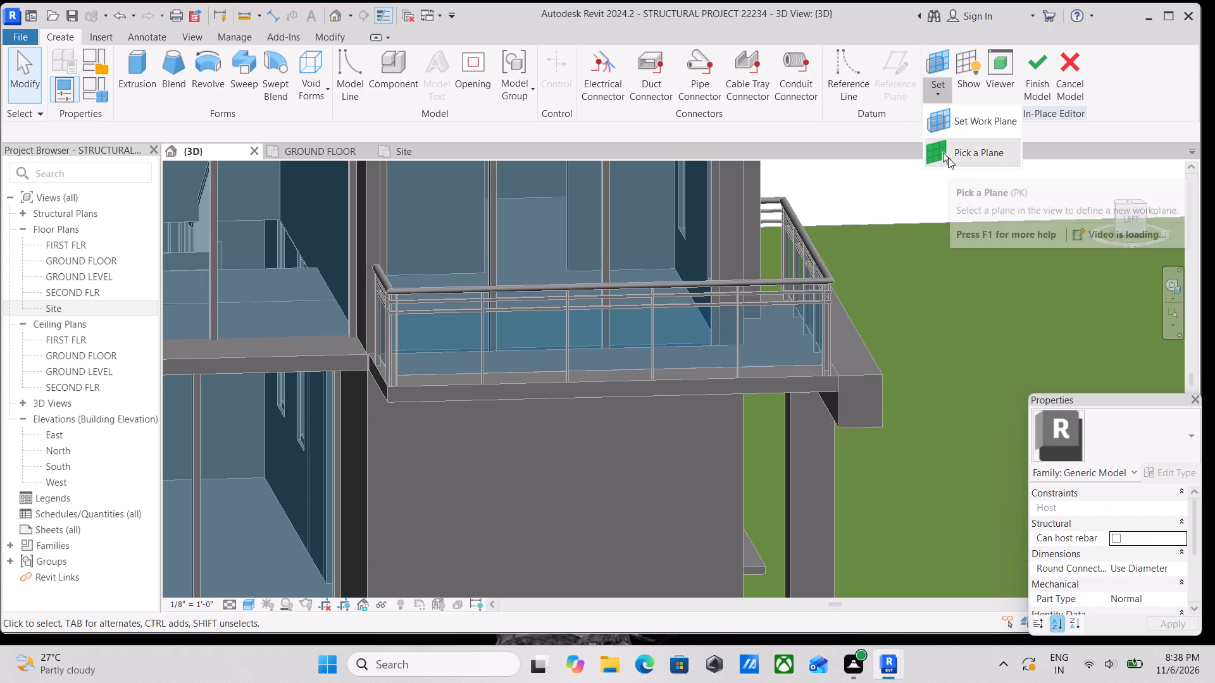
scroll(459, 406, "up", 3)
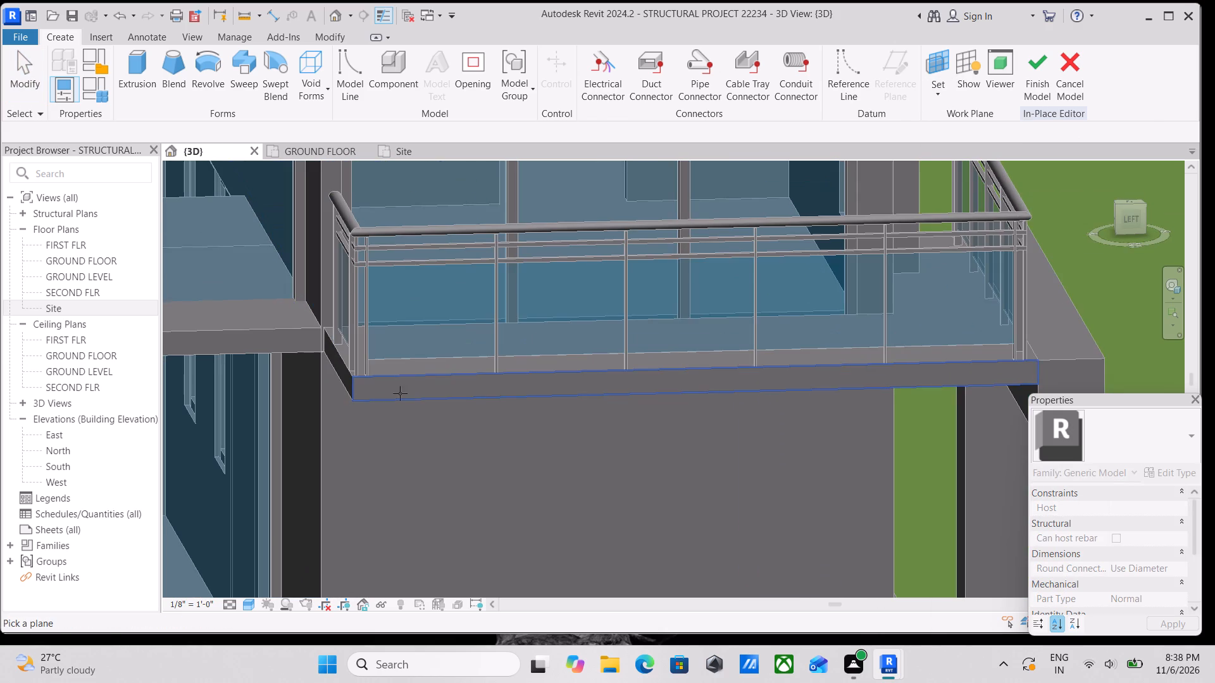
left_click(390, 381)
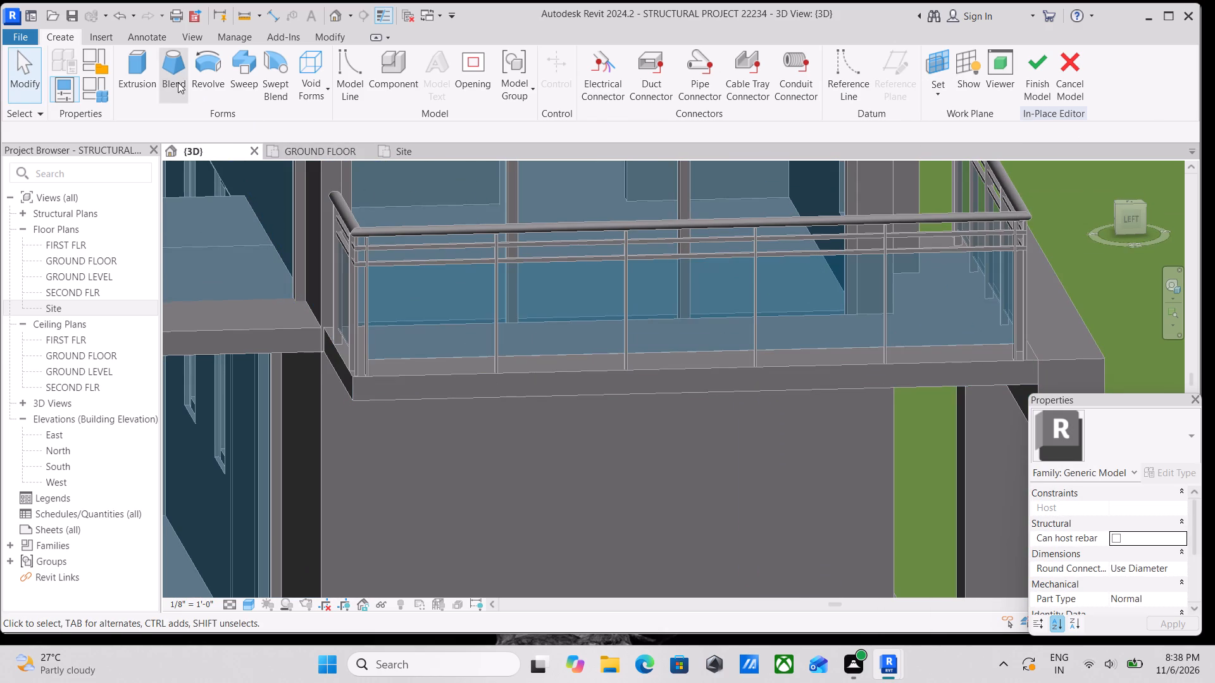
Start an extrusion and sketch a rectangle about 14'-1" long and 2'-2" high from the slab side face's top corner to the front beam.
left_click(138, 73)
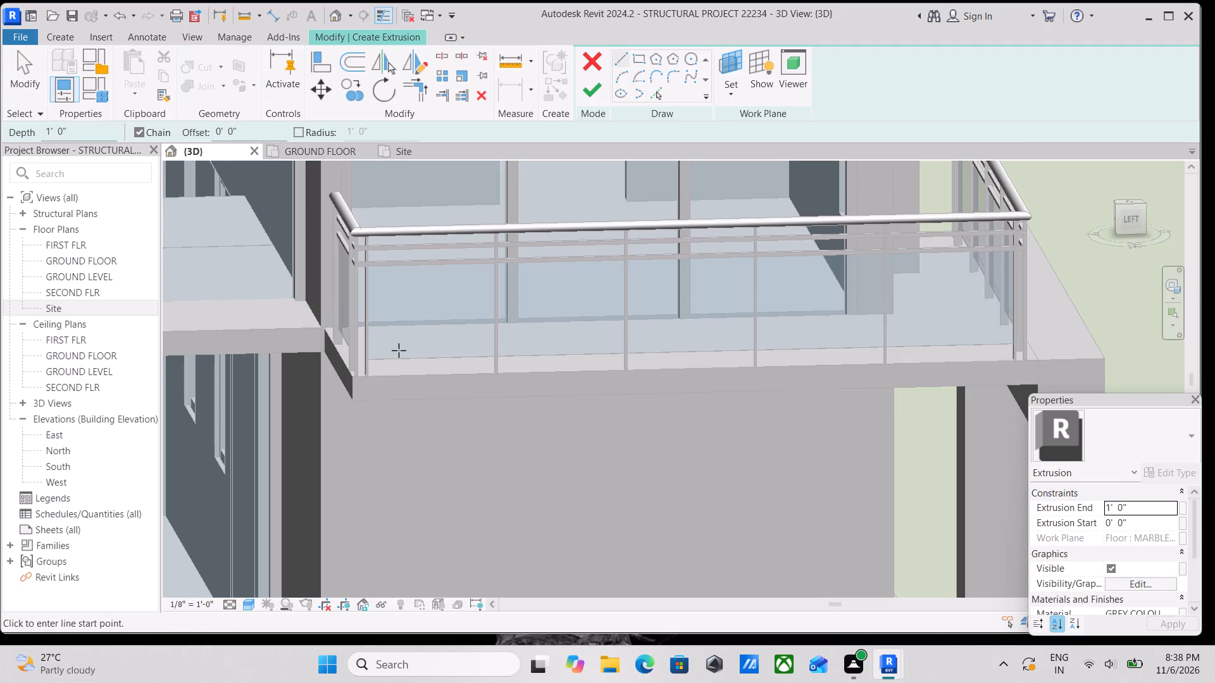
left_click(352, 375)
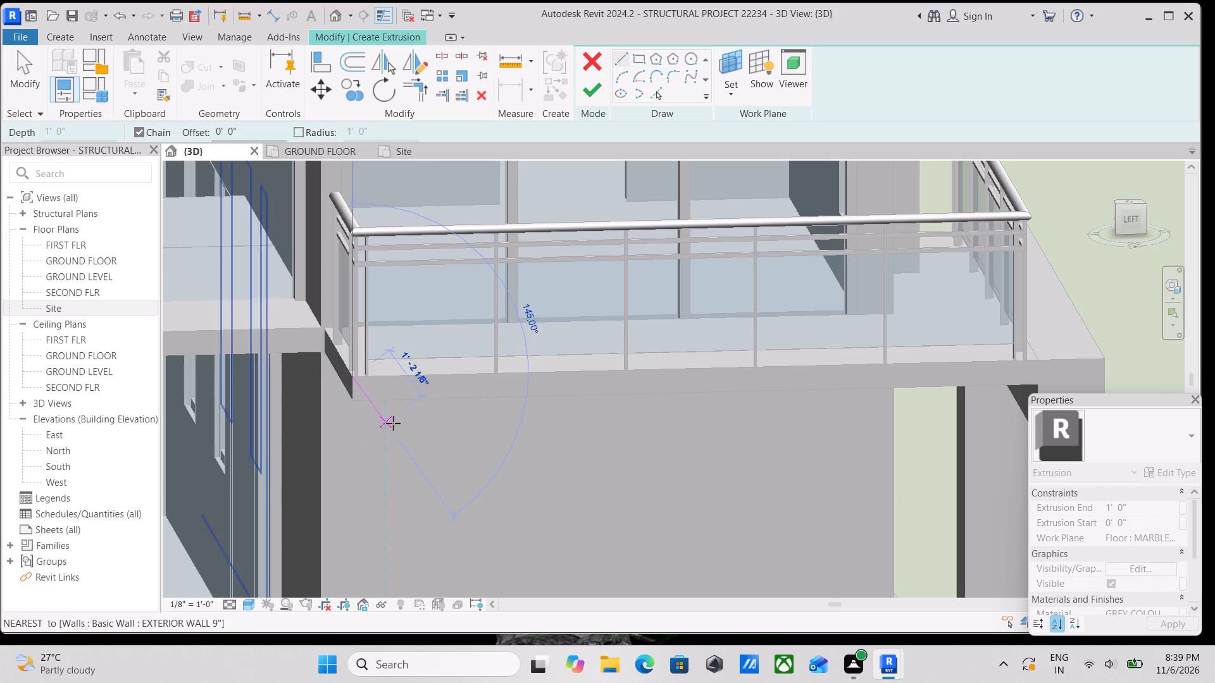
key("Escape")
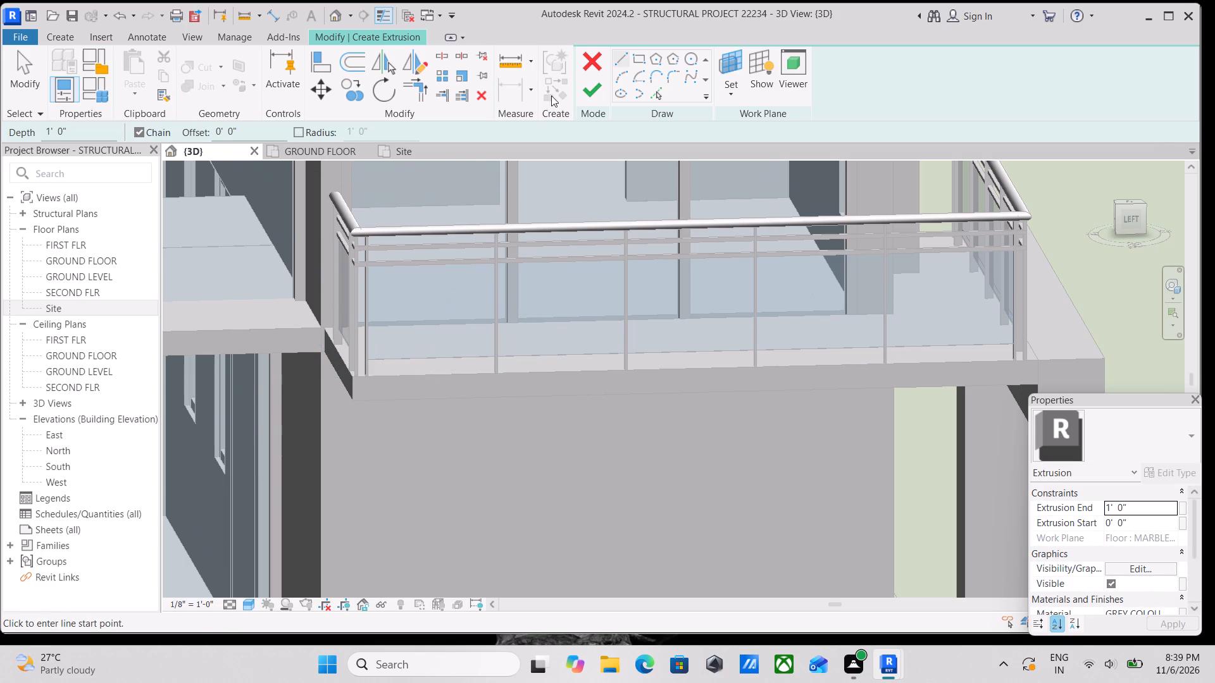
left_click(640, 54)
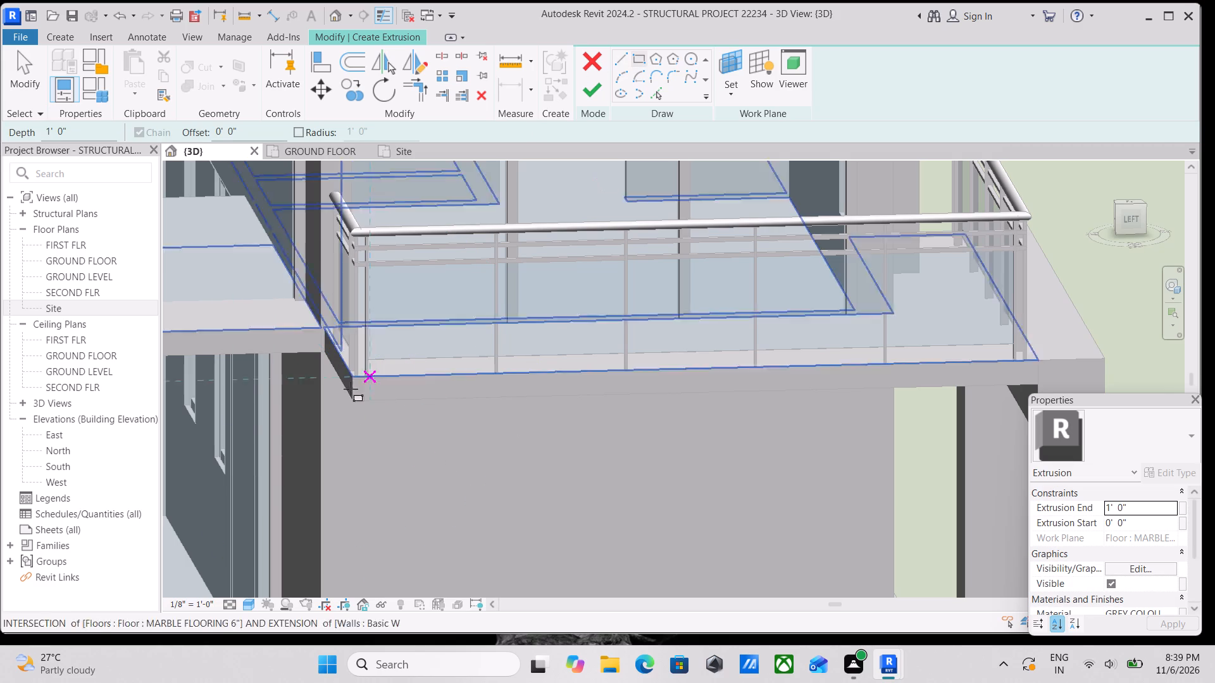
scroll(341, 379, "up", 3)
left_click(361, 380)
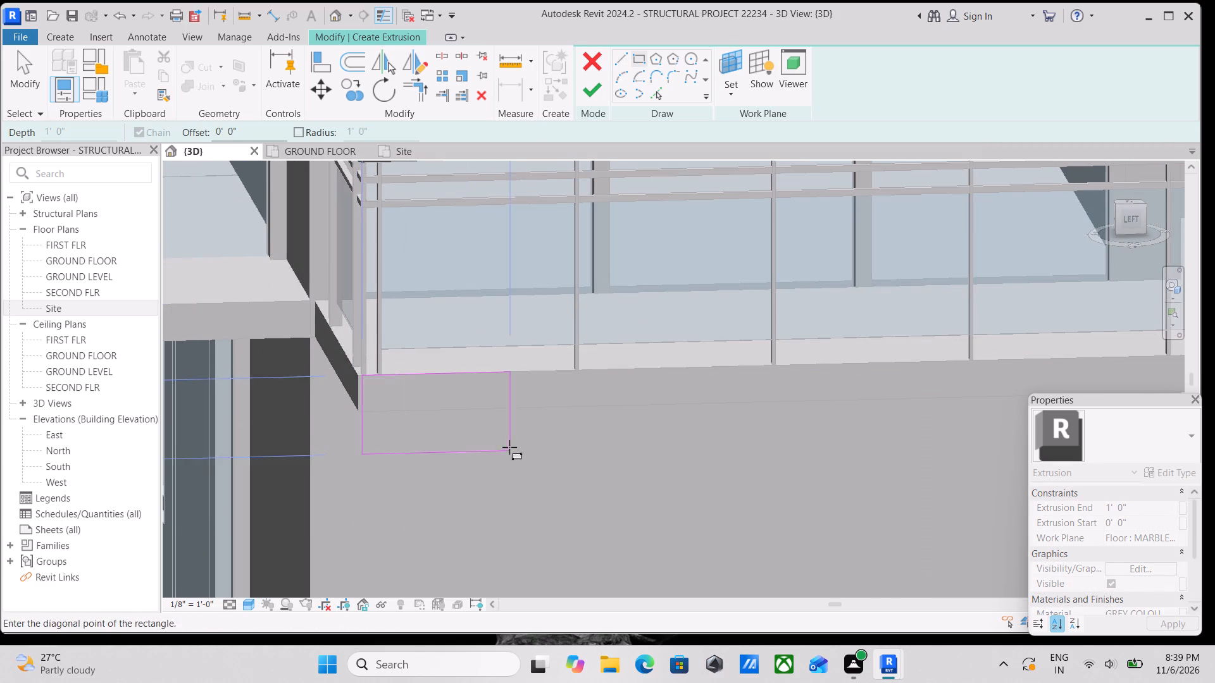
middle_click_drag(501, 443, 450, 408)
key("Escape")
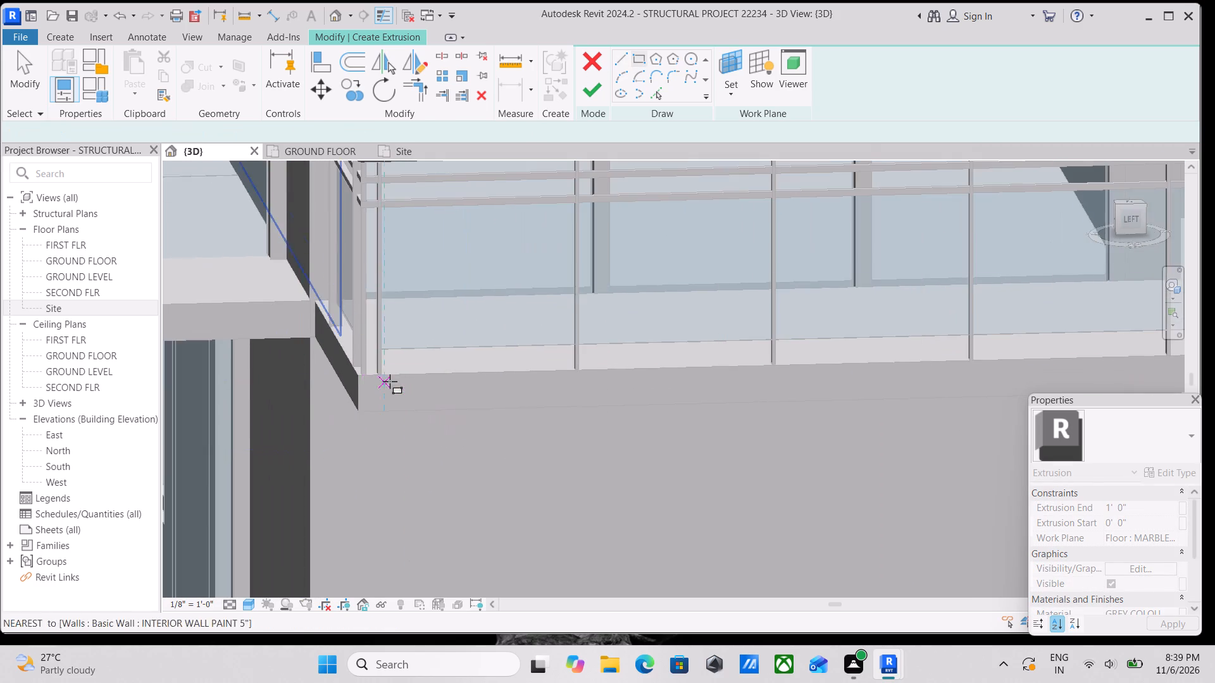
scroll(366, 381, "up", 6)
left_click(347, 369)
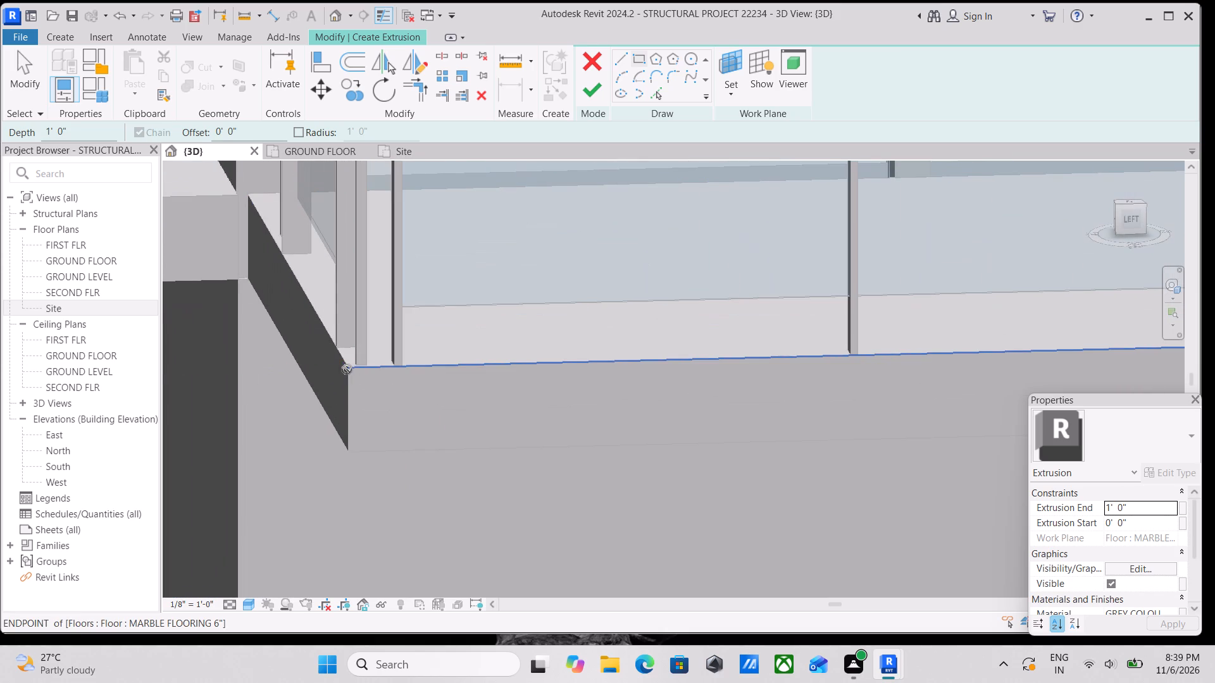
middle_click_drag(435, 442, 403, 387)
scroll(694, 429, "down", 2)
middle_click_drag(690, 428, 616, 397)
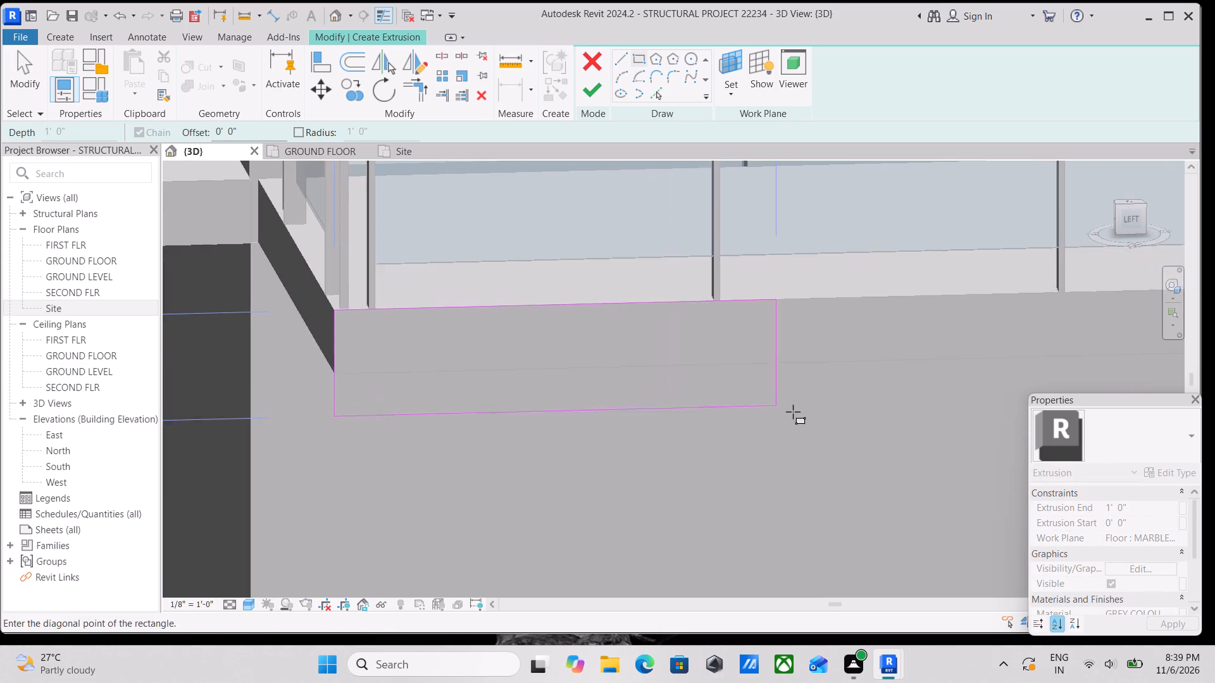
scroll(793, 412, "down", 1)
middle_click_drag(787, 410, 530, 341)
scroll(736, 359, "down", 1)
middle_click_drag(733, 359, 572, 297)
scroll(846, 304, "down", 2)
middle_click_drag(846, 304, 694, 280)
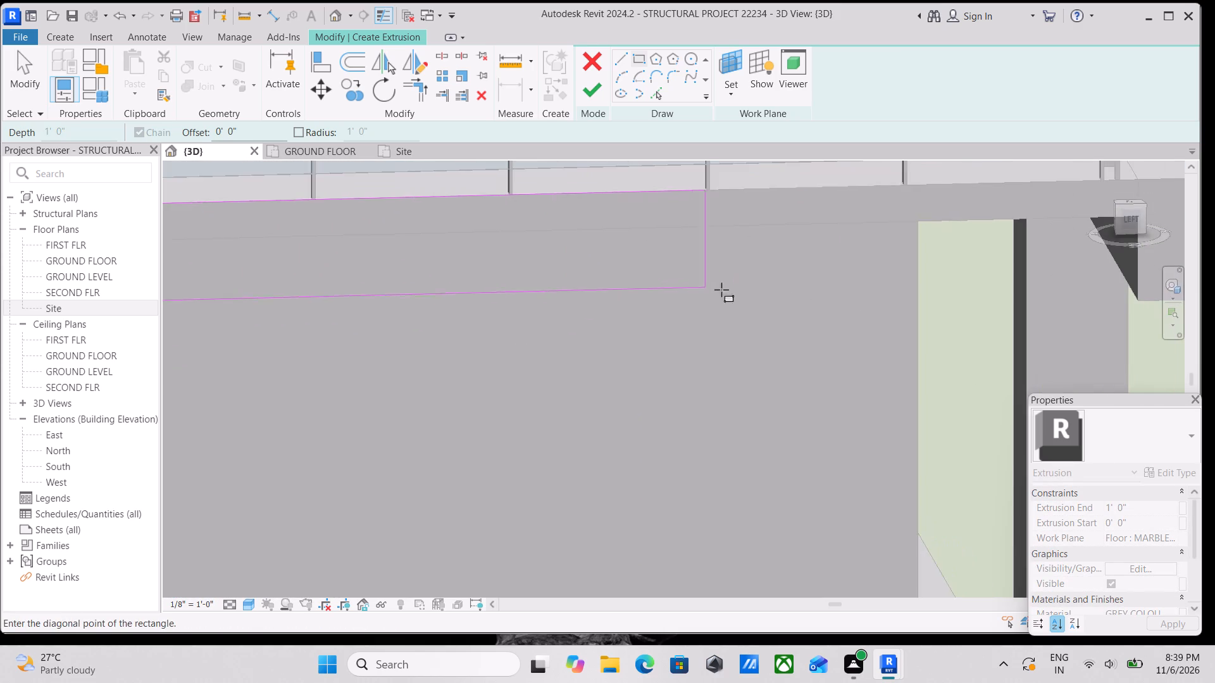
scroll(852, 297, "down", 2)
middle_click_drag(850, 297, 747, 296)
scroll(939, 316, "down", 2)
middle_click_drag(933, 316, 845, 308)
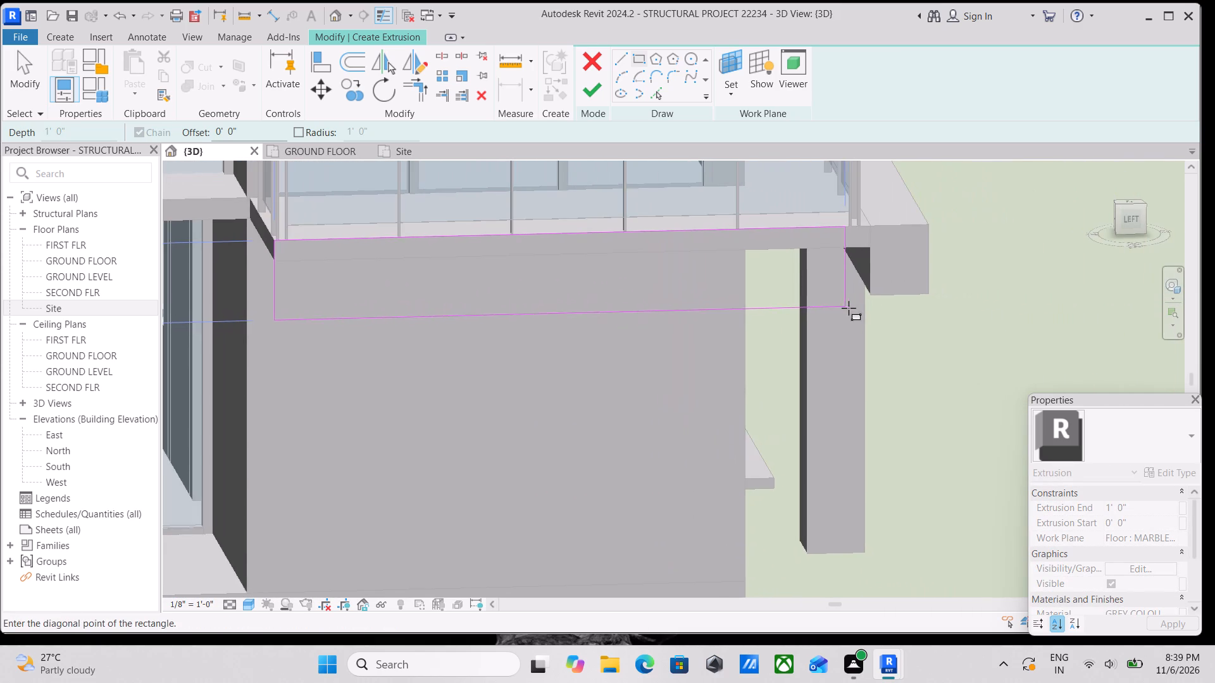
scroll(887, 316, "down", 3)
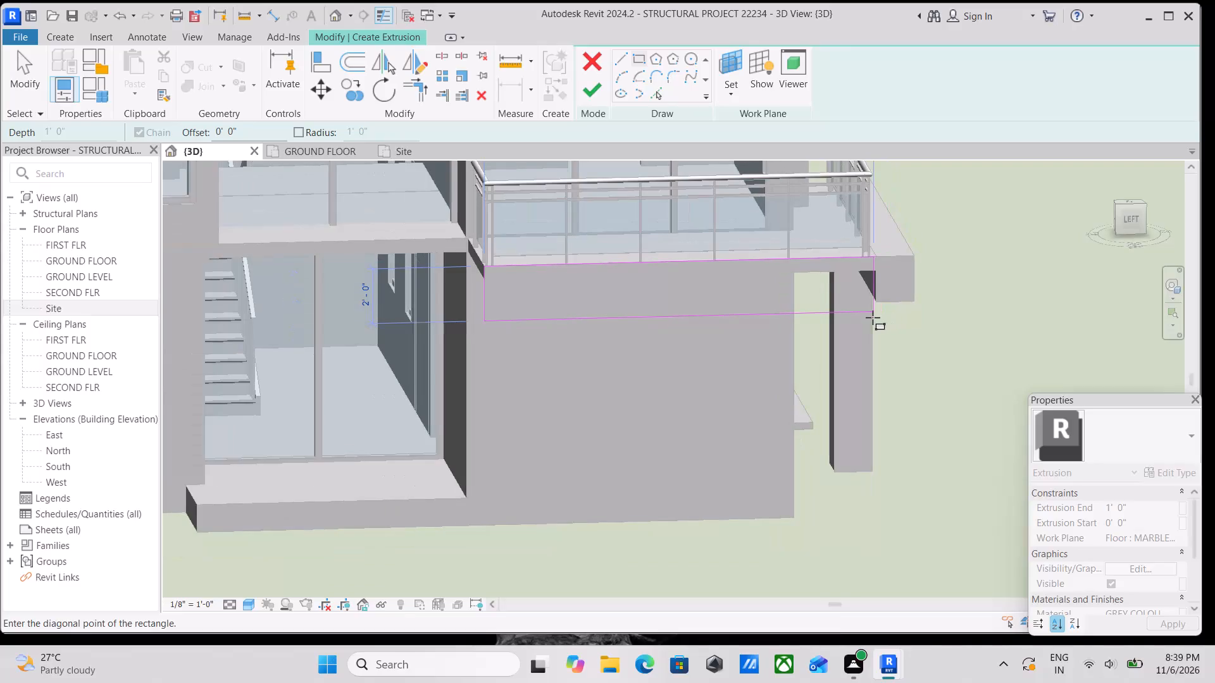
scroll(873, 317, "up", 3)
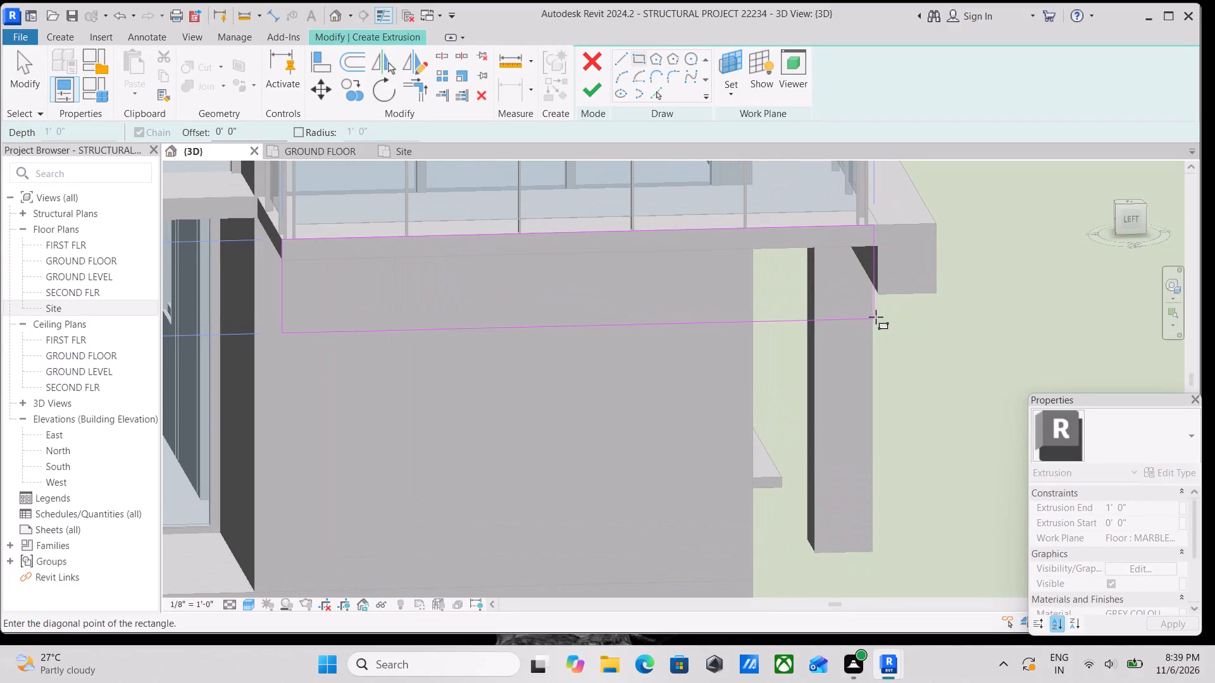
left_click(876, 317)
scroll(876, 317, "down", 1)
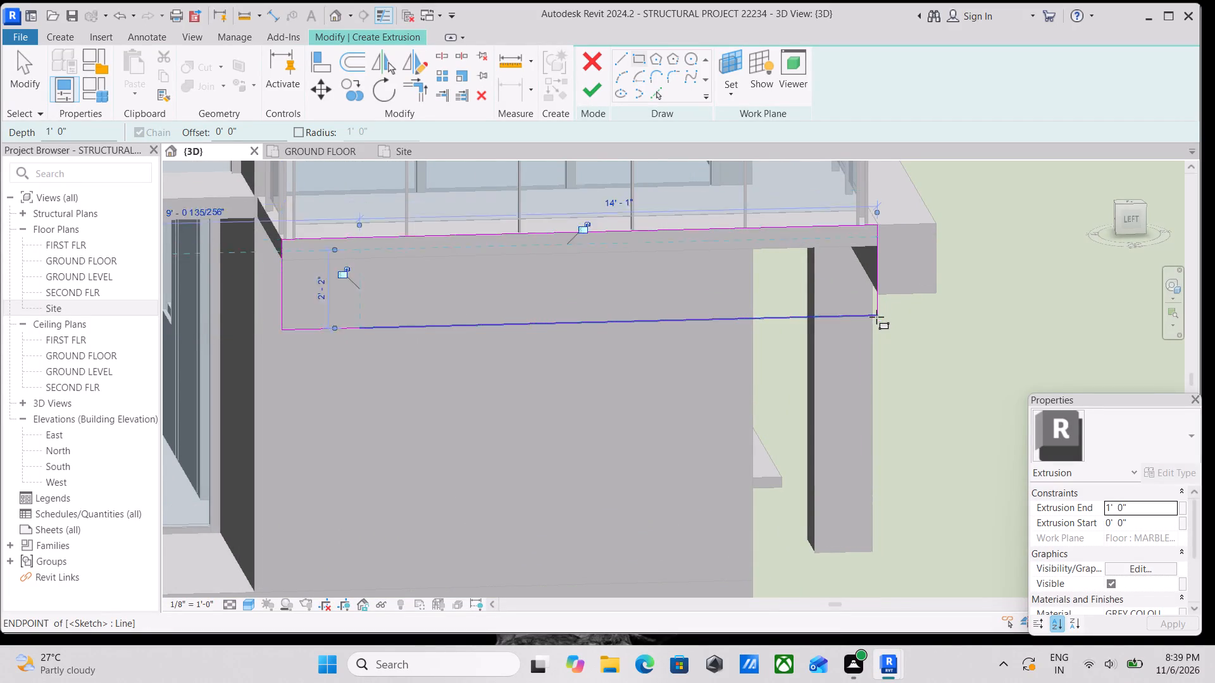
scroll(876, 317, "down", 1)
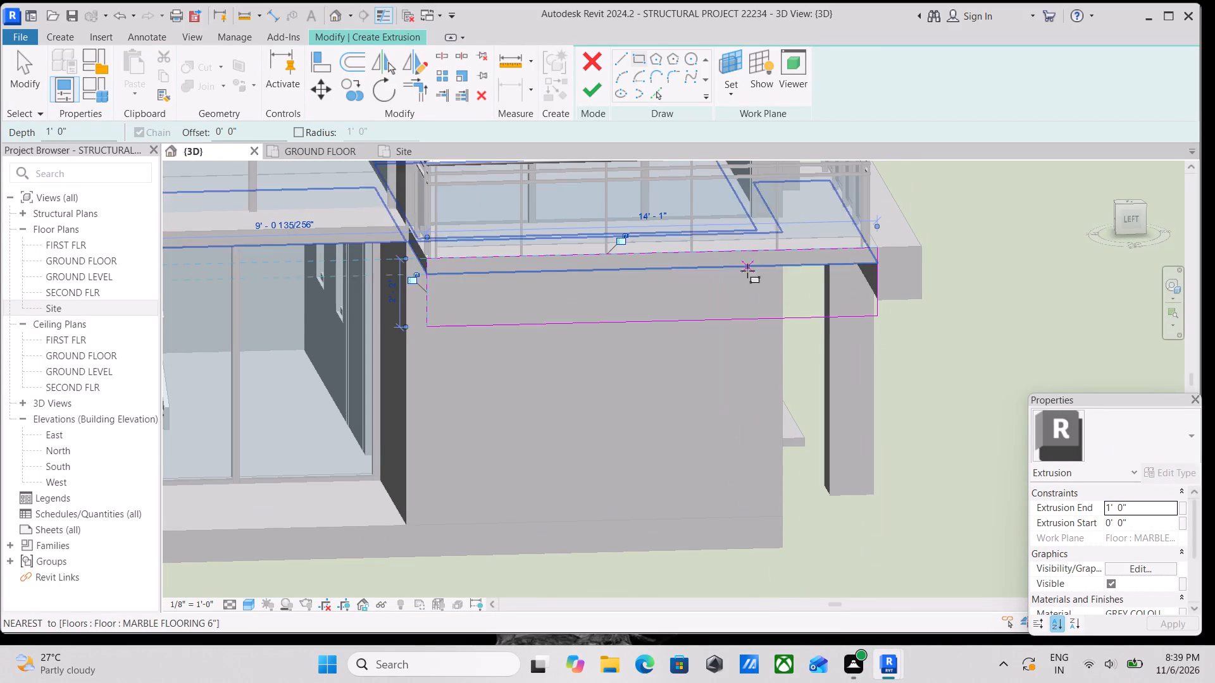
Confirm GREY COLOUR FRAME(2) as the extrusion's material.
scroll(650, 187, "down", 2)
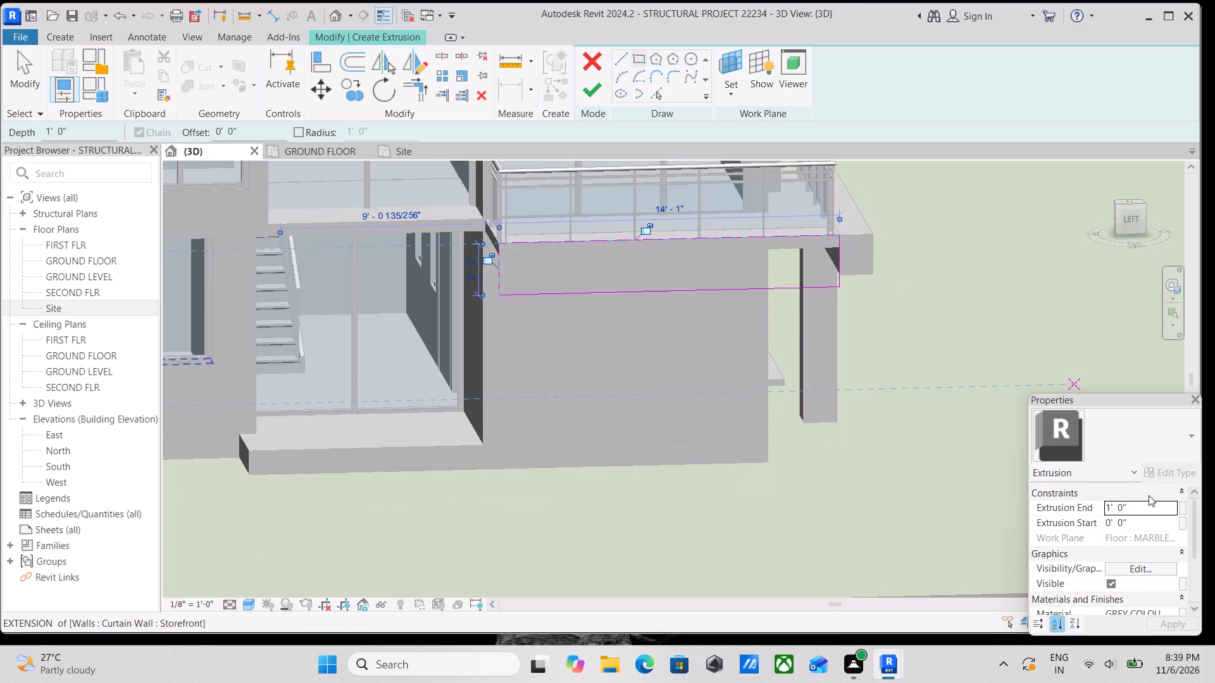
scroll(1130, 512, "down", 3)
scroll(1157, 550, "up", 2)
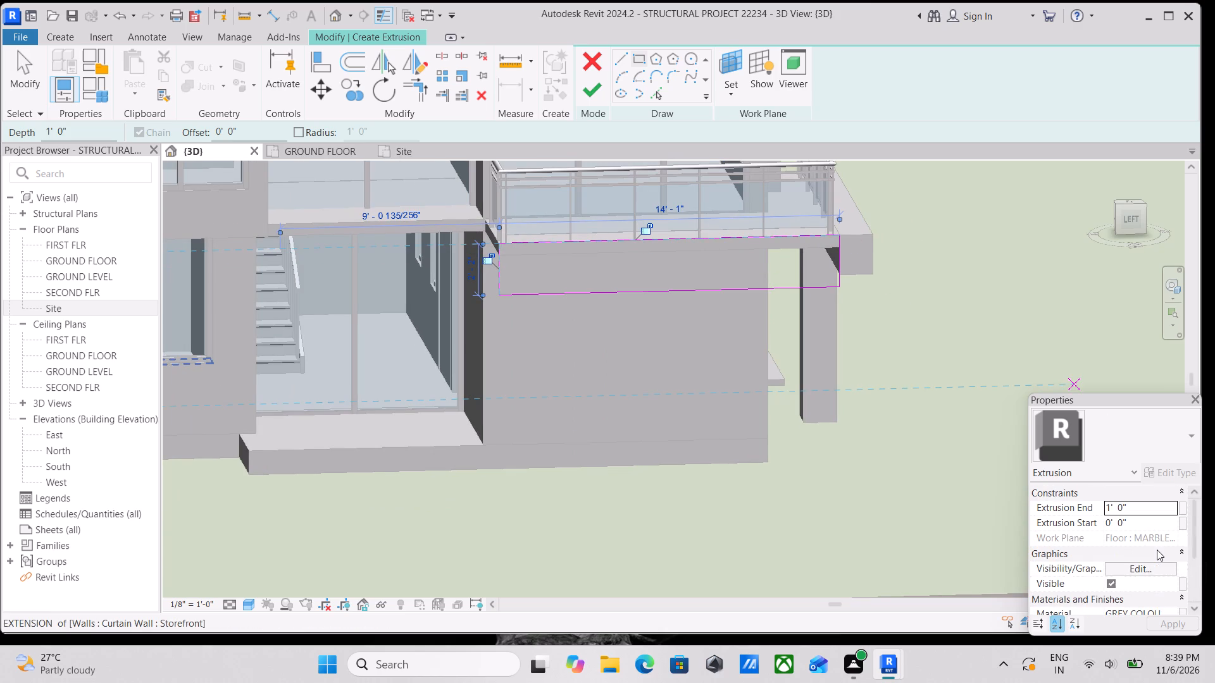
scroll(1157, 550, "up", 1)
scroll(1149, 536, "down", 2)
left_click(1163, 551)
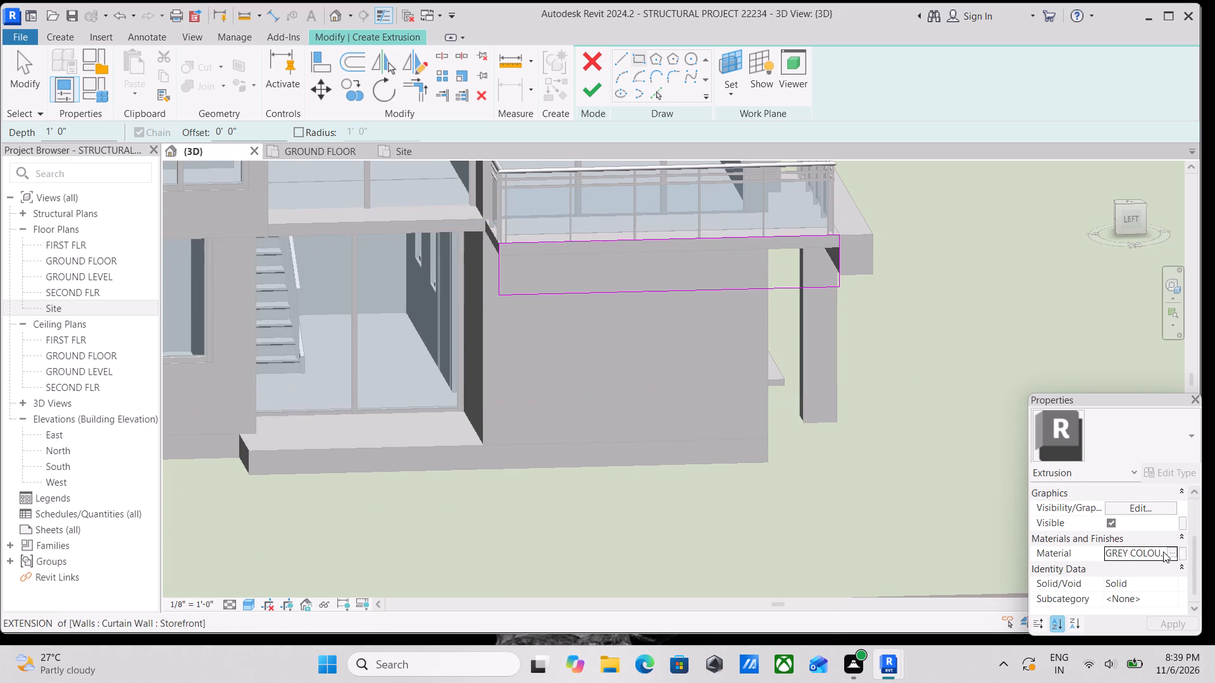
left_click(1171, 553)
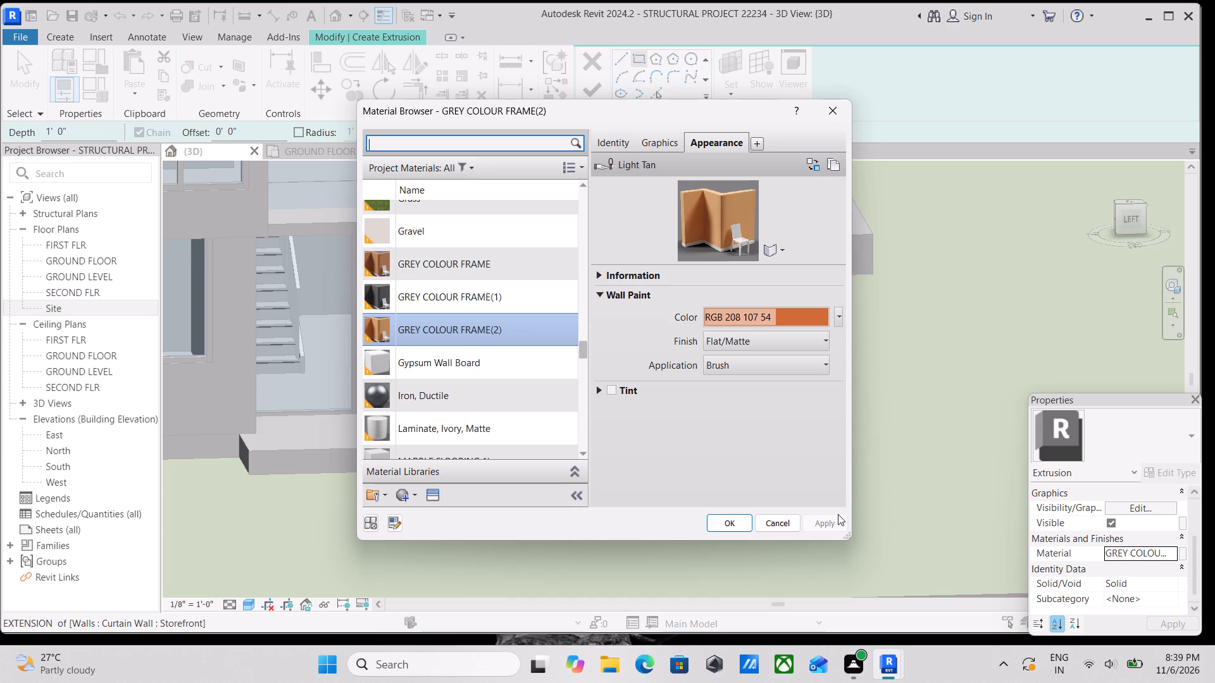
left_click(733, 519)
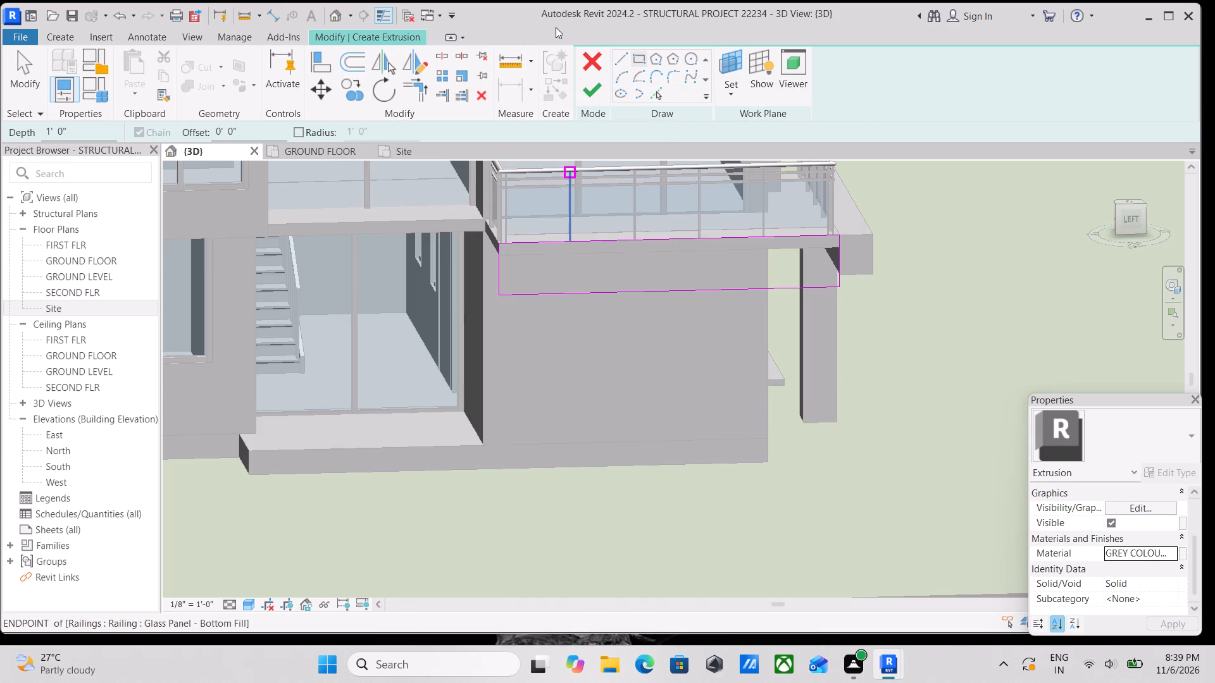
Finish the 1'-0" deep extrusion and complete the in-place model.
left_click(589, 95)
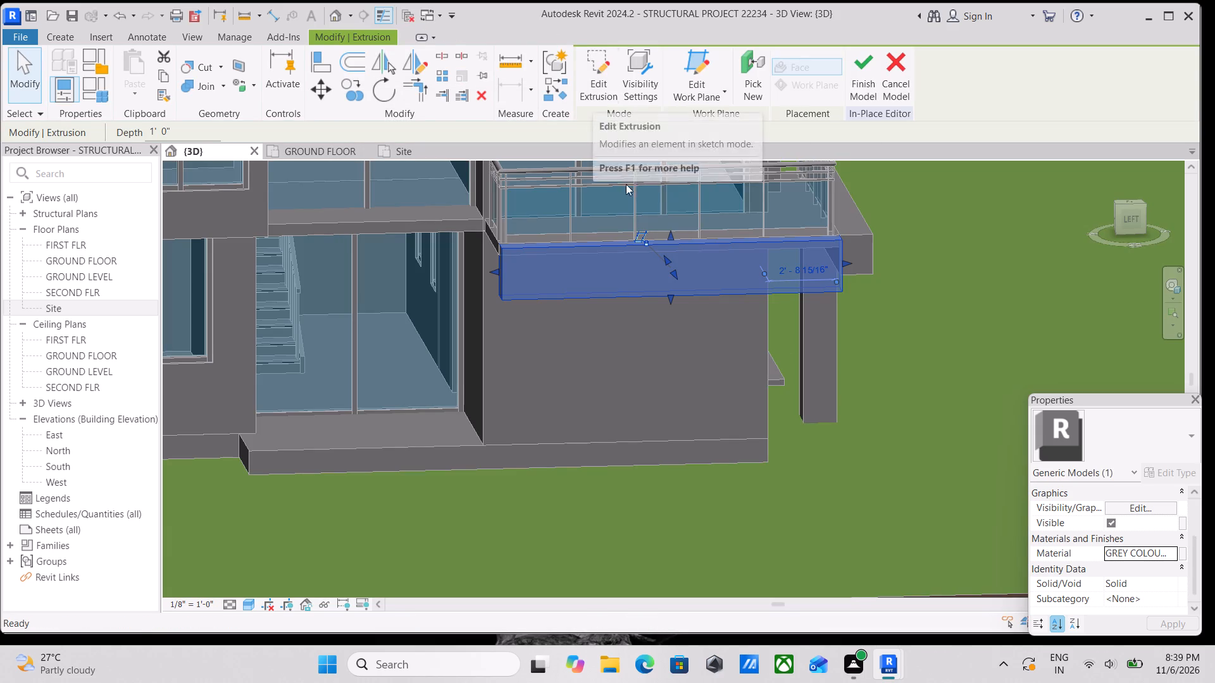
scroll(815, 303, "up", 2)
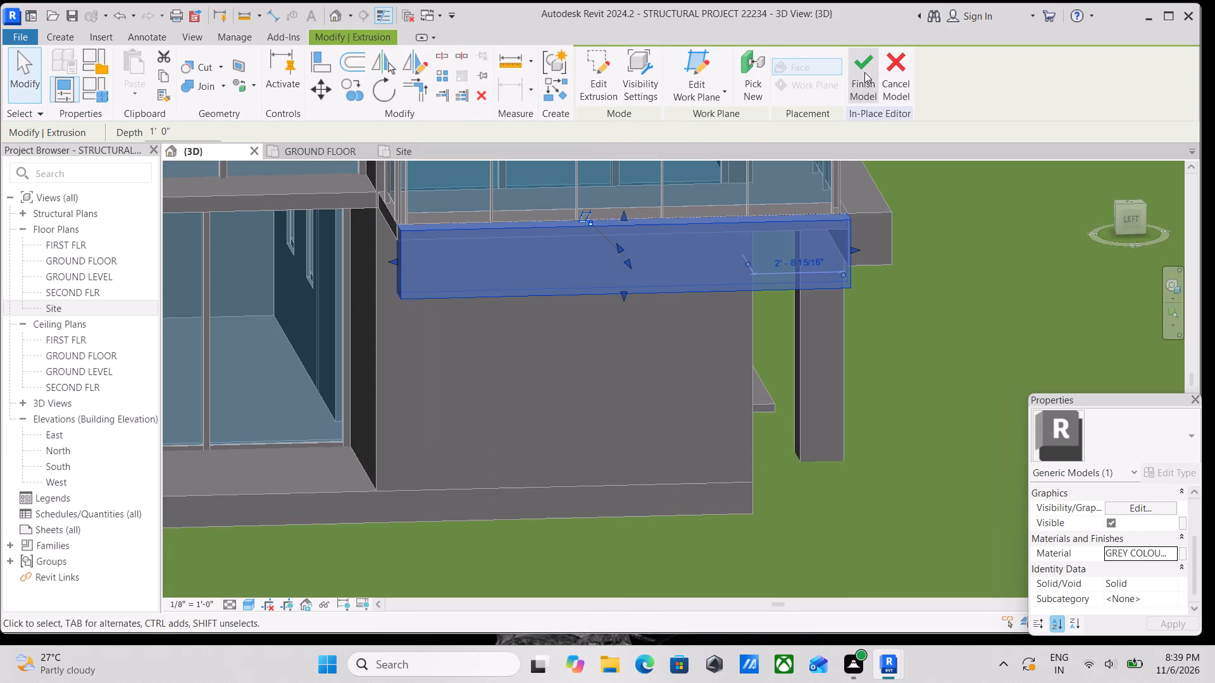
scroll(1150, 569, "down", 2)
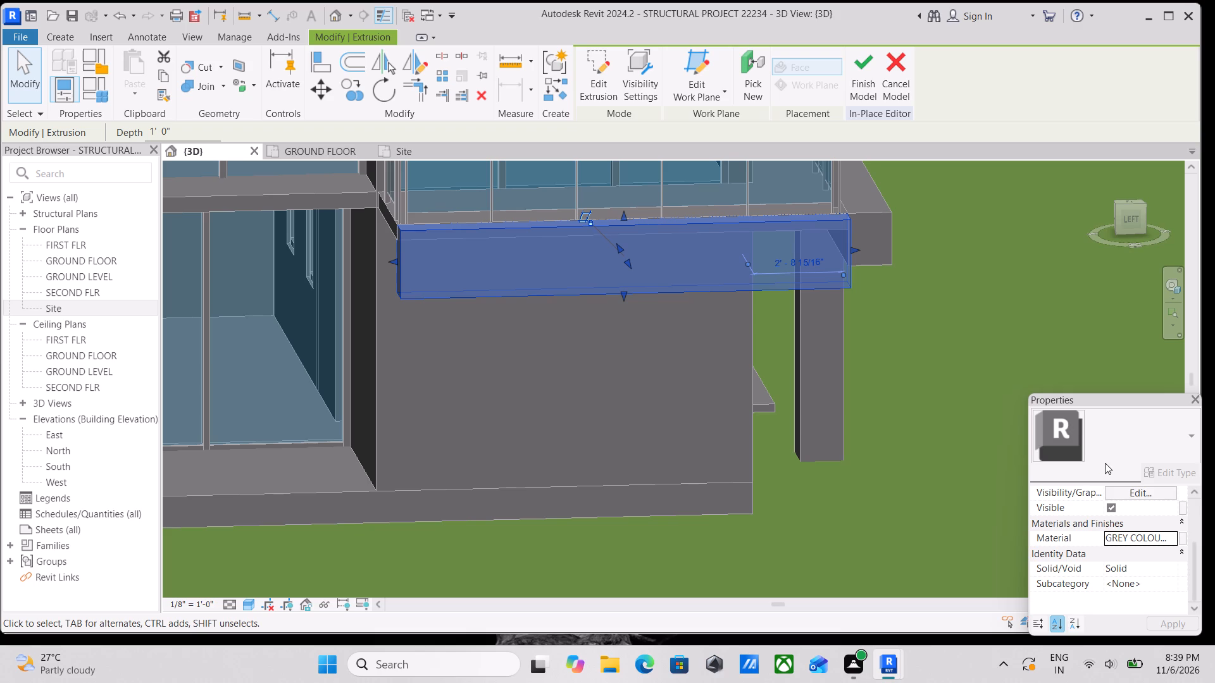
left_click(869, 58)
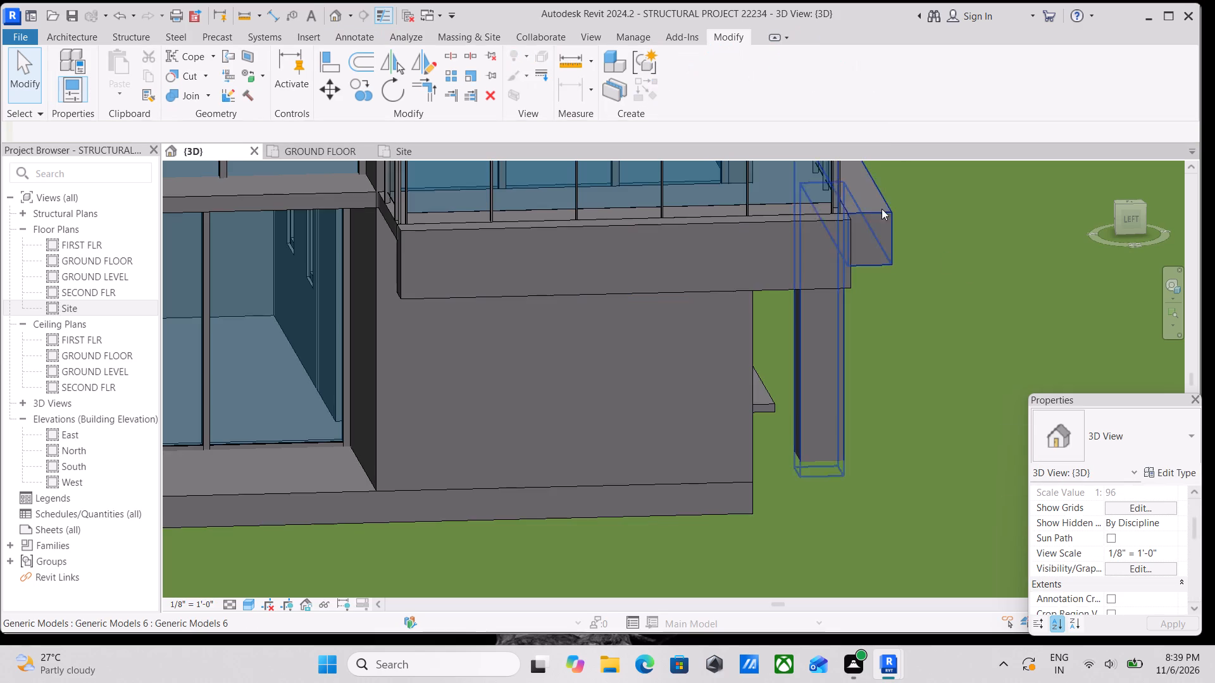
Stretch the front end of the new side beam until it meets the outer face of the balcony's front beam.
scroll(877, 256, "down", 3)
middle_click_drag(877, 256, 652, 276, "shift")
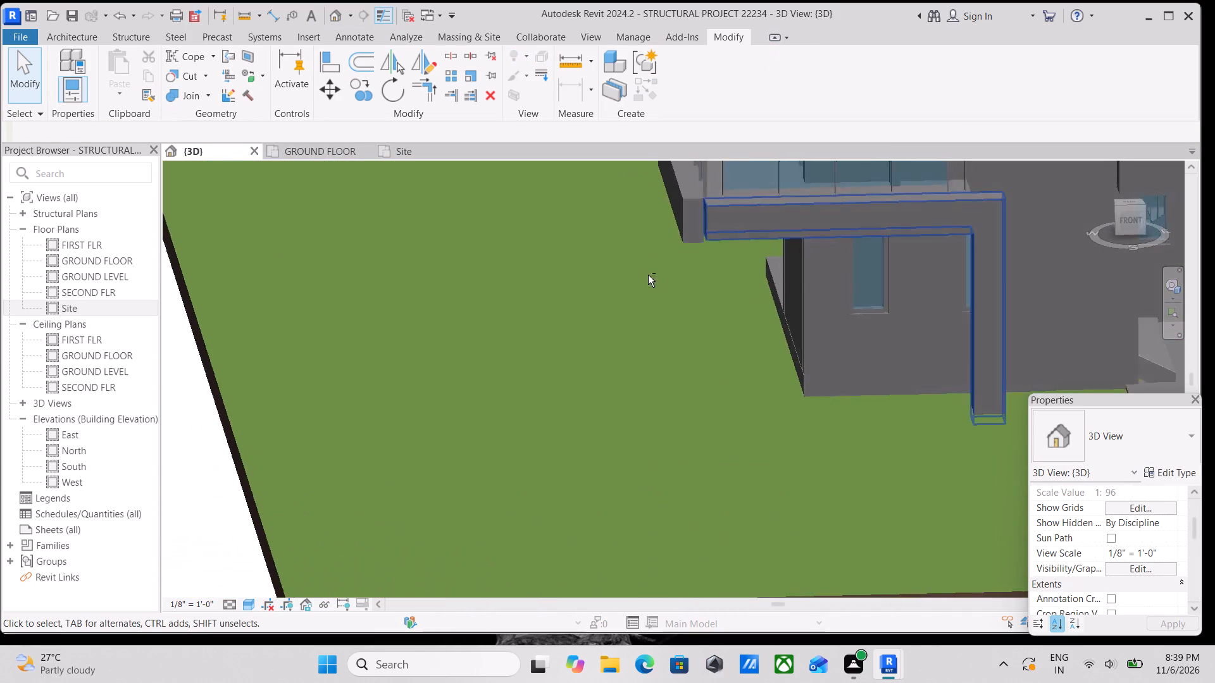
middle_click_drag(656, 243, 945, 340, "shift")
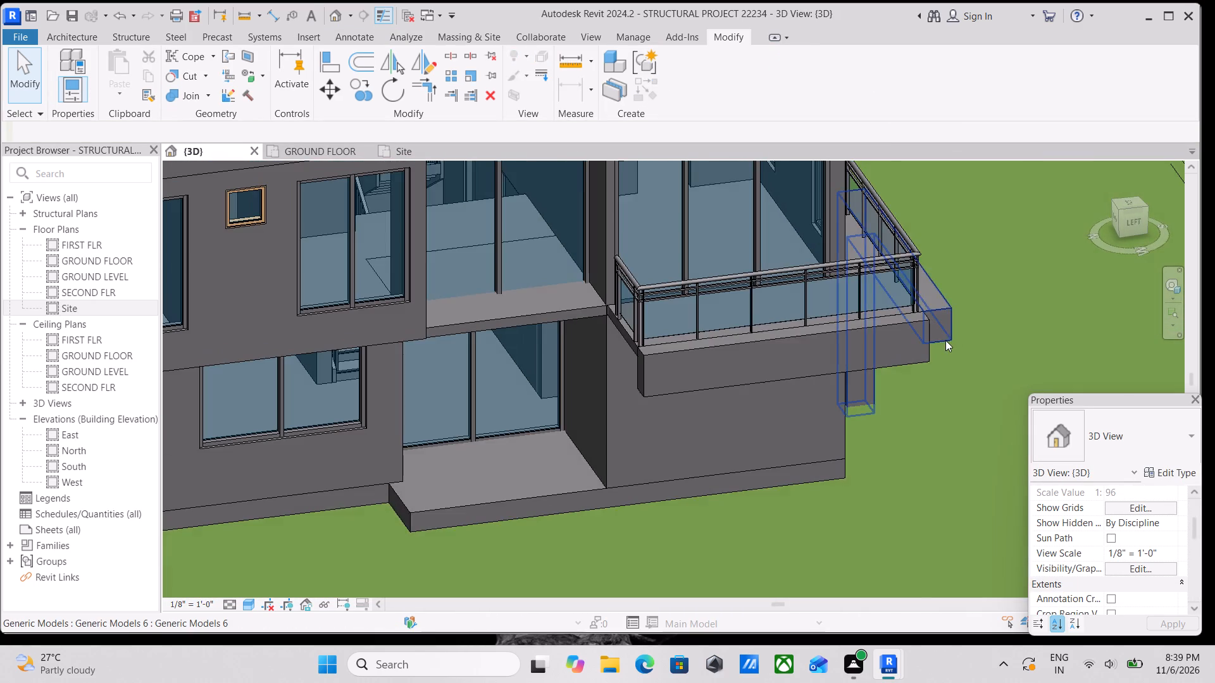
scroll(945, 341, "up", 11)
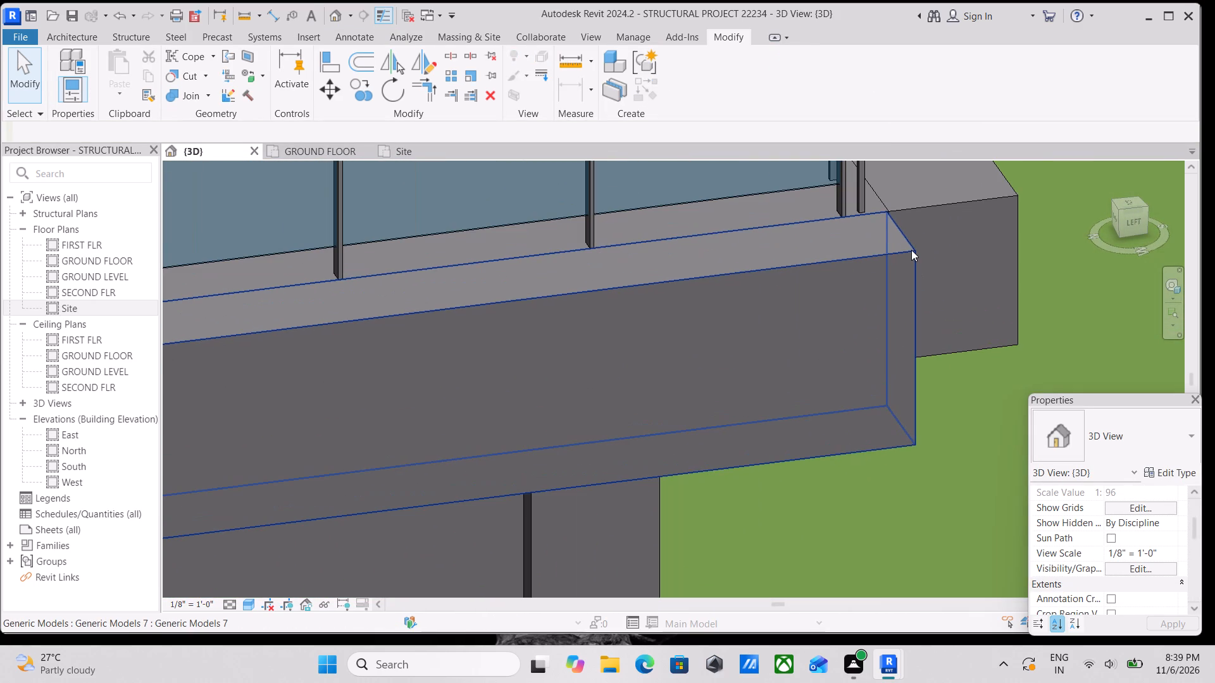
left_click(911, 250)
scroll(910, 252, "down", 1)
middle_click_drag(884, 257, 732, 255)
left_click_drag(749, 319, 751, 319)
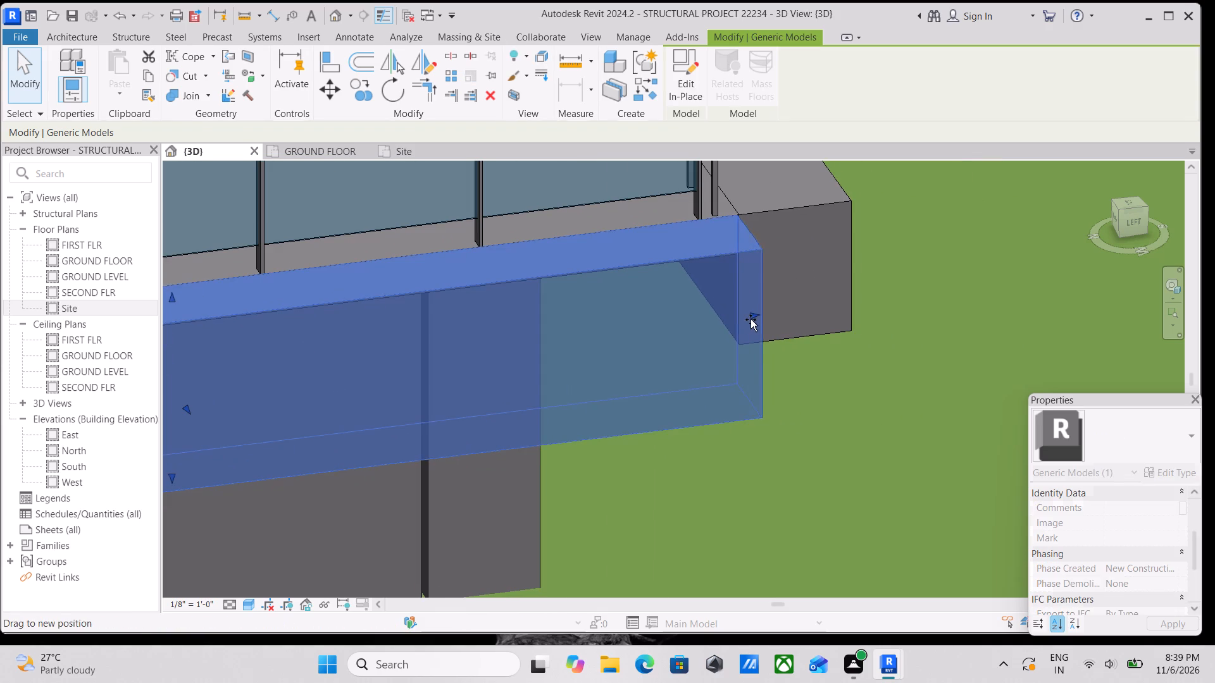
left_click_drag(751, 319, 854, 300)
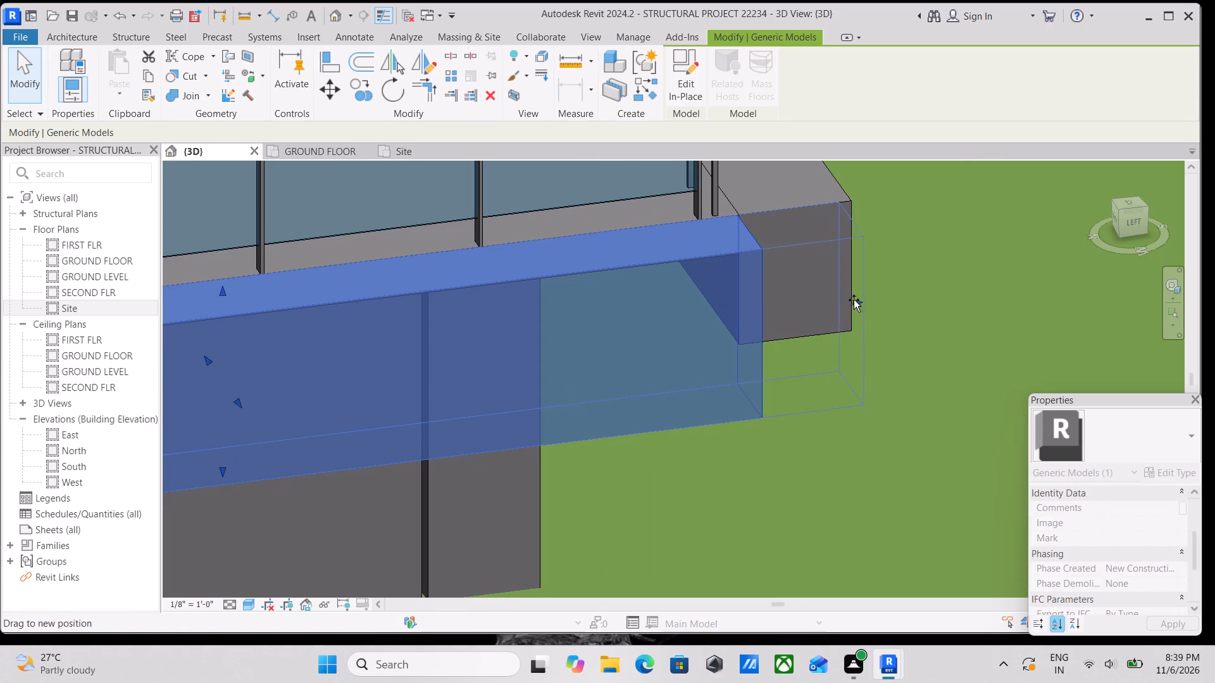
left_click_drag(854, 300, 861, 295)
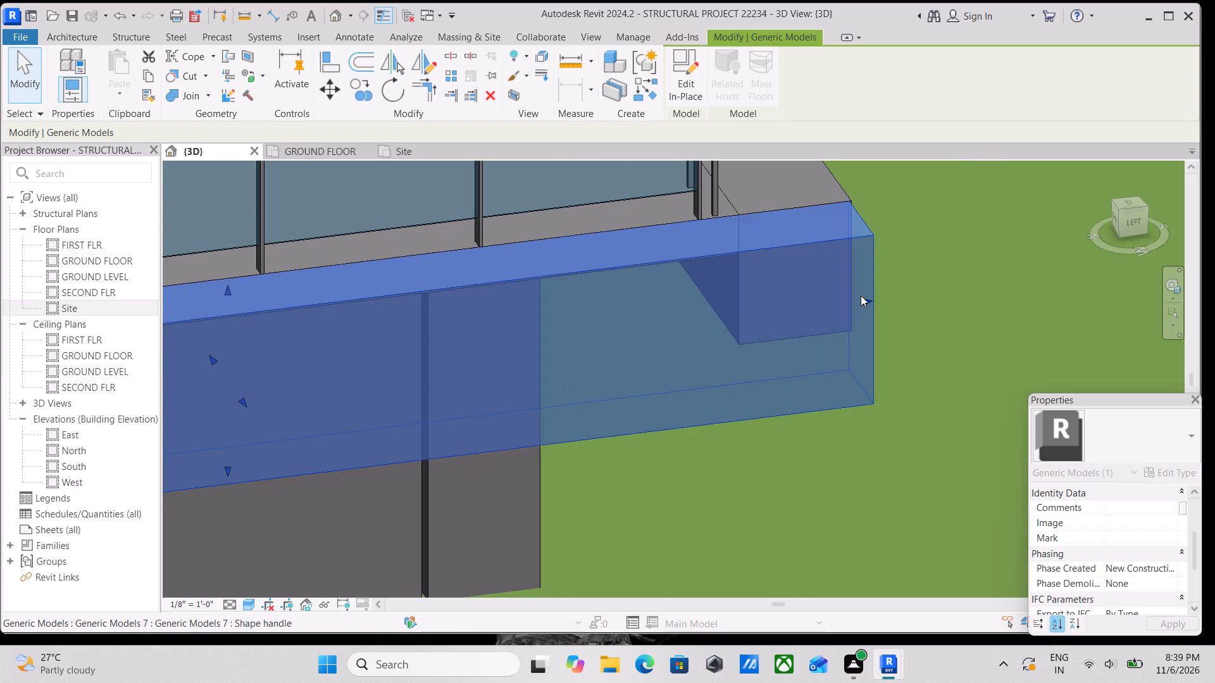
scroll(862, 295, "down", 4)
key("Escape")
Extend the underside of the balcony's front beam down to the bottom level of the new side beam.
middle_click_drag(863, 285, 828, 297)
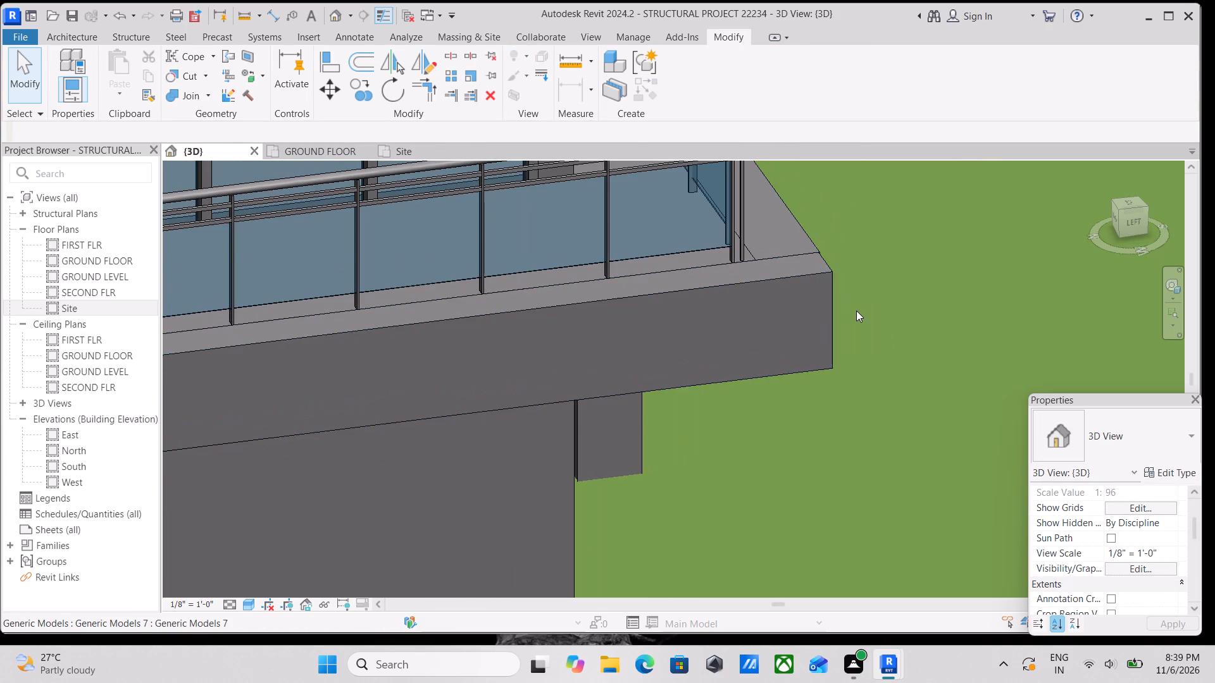
middle_click_drag(847, 316, 564, 283, "shift")
scroll(846, 317, "down", 1, "shift")
middle_click_drag(574, 294, 627, 415)
middle_click_drag(534, 328, 579, 331, "shift")
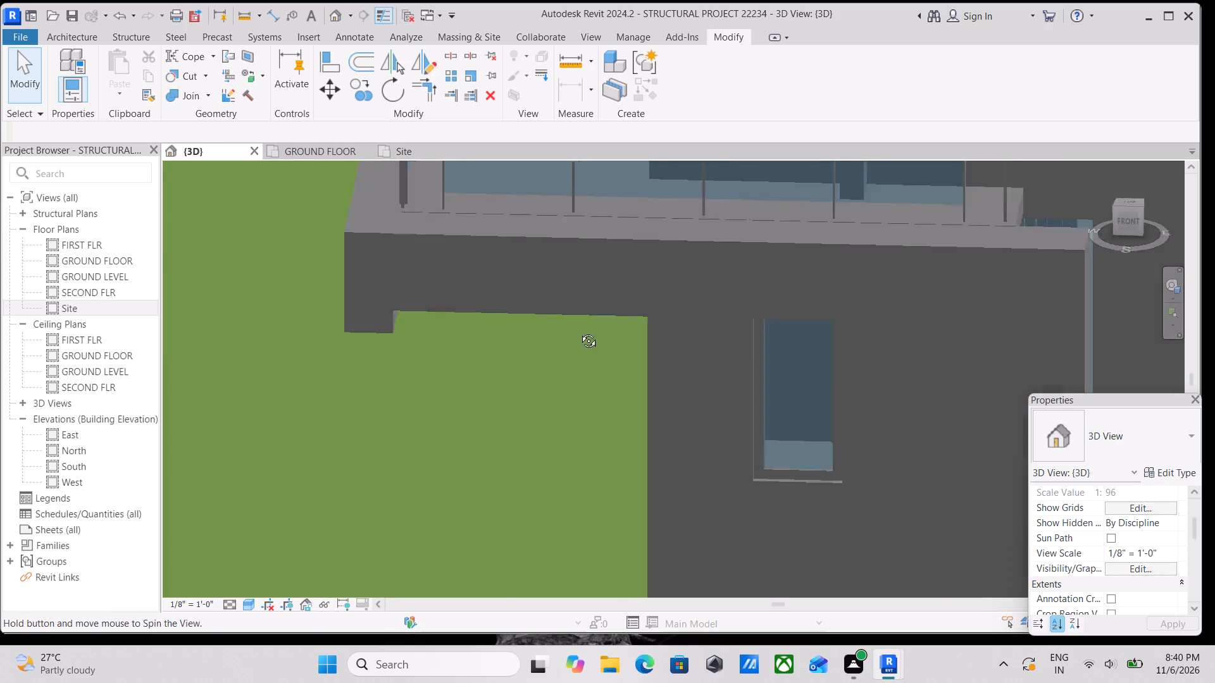
middle_click_drag(579, 331, 609, 330, "shift")
middle_click_drag(595, 324, 585, 284, "shift")
scroll(566, 295, "up", 1)
left_click(477, 335)
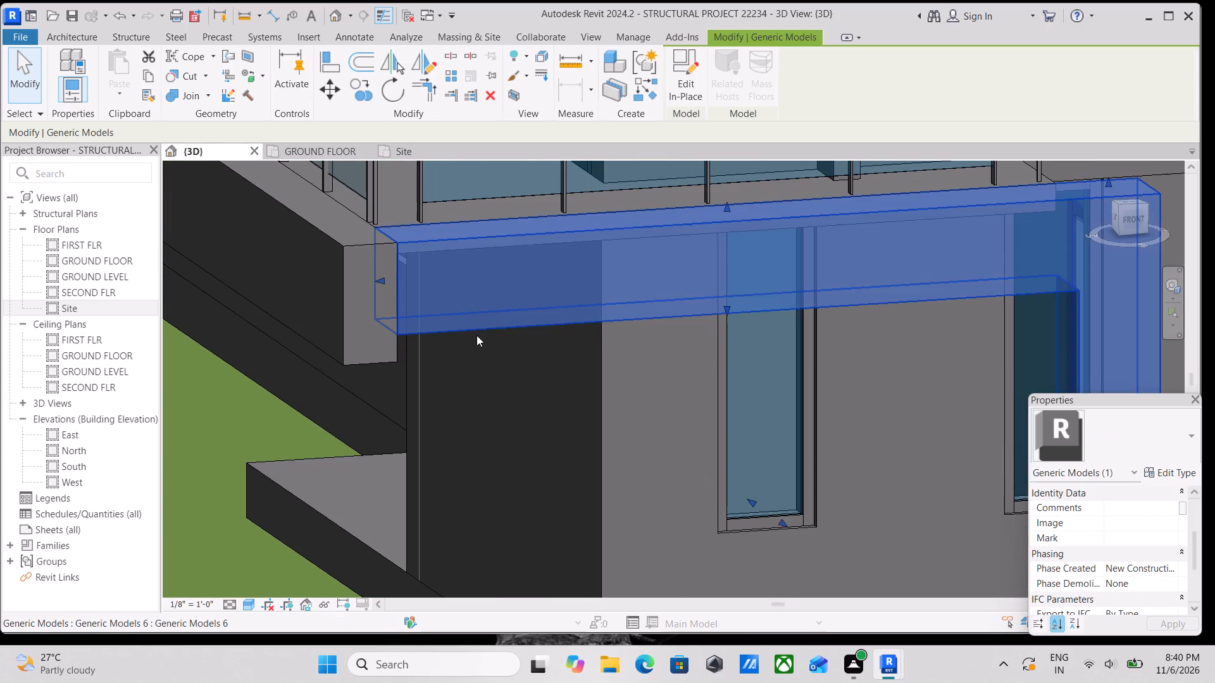
scroll(516, 332, "down", 1)
middle_click_drag(516, 332, 552, 229, "shift")
scroll(668, 298, "up", 2)
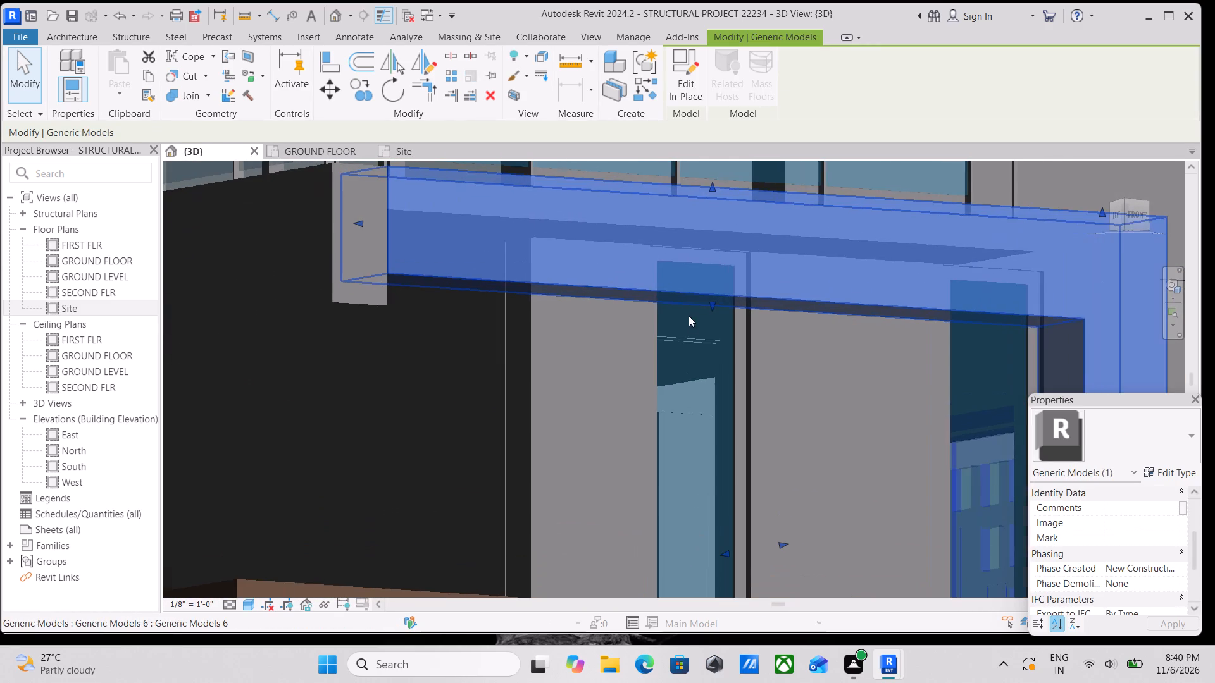
left_click_drag(714, 310, 721, 327)
scroll(656, 341, "down", 1)
middle_click_drag(645, 341, 666, 286, "shift")
scroll(666, 285, "down", 2, "shift")
scroll(626, 332, "down", 3)
key("Escape")
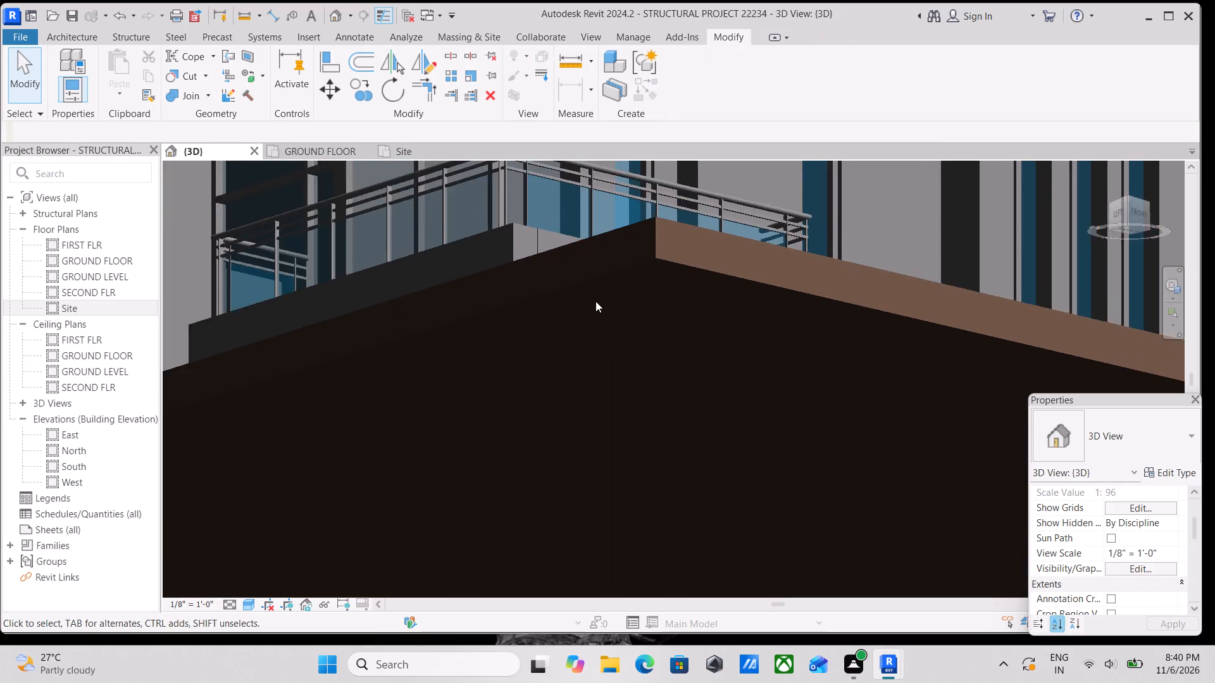
scroll(589, 289, "down", 2)
middle_click_drag(602, 262, 664, 455, "shift")
middle_click_drag(640, 412, 530, 416, "shift")
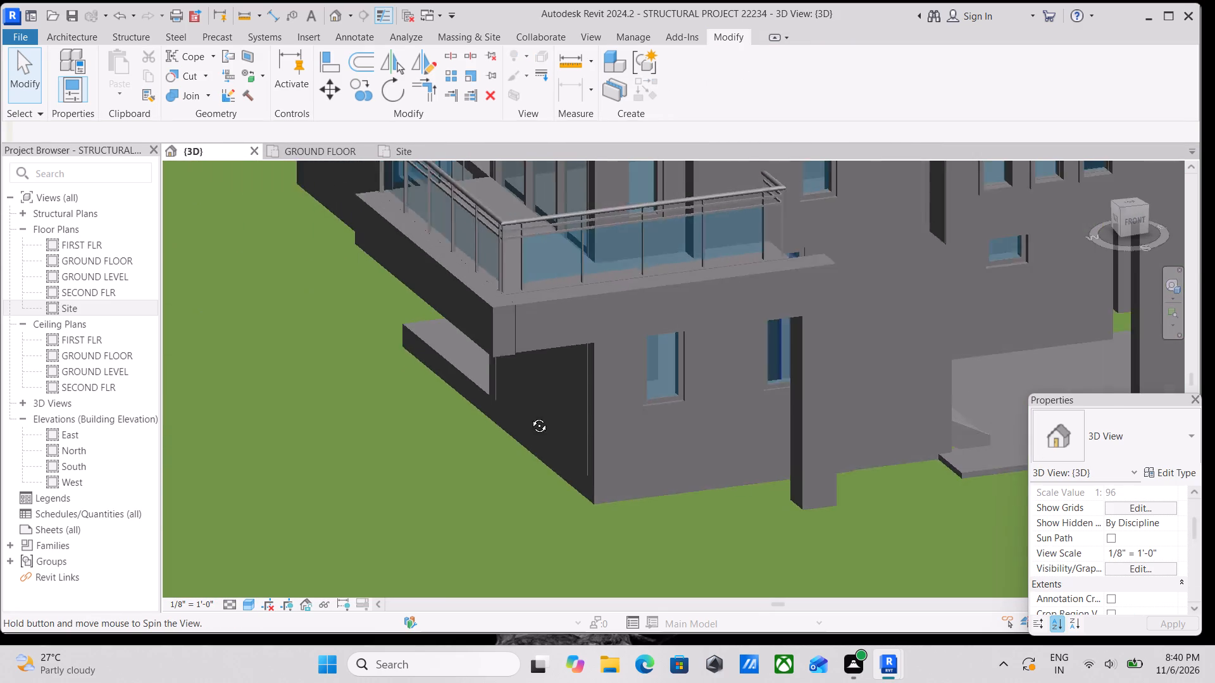
Adjust the underside of the balcony's front beam until it is level with the bottom of the side beam.
middle_click_drag(530, 416, 530, 415, "shift")
scroll(519, 301, "up", 2)
middle_click_drag(529, 336, 483, 207, "shift")
scroll(519, 333, "up", 2)
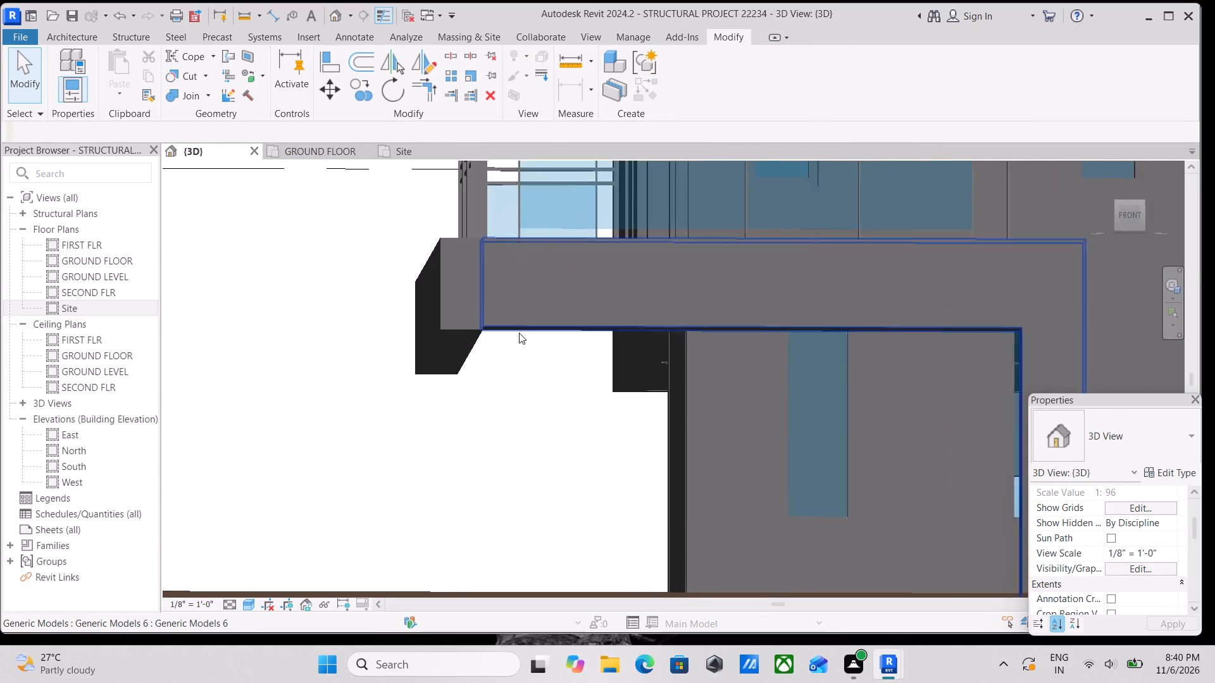
scroll(519, 333, "up", 1)
left_click(511, 324)
middle_click_drag(511, 329, 510, 371)
middle_click_drag(510, 371, 542, 286, "shift")
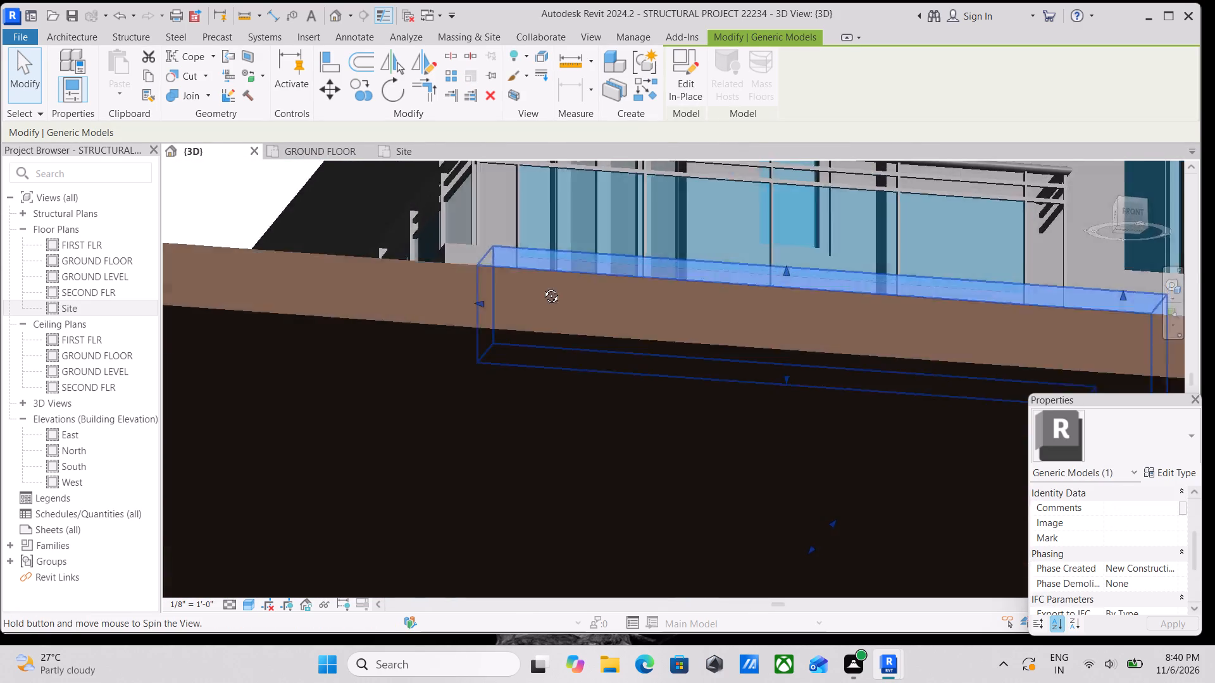
middle_click_drag(542, 286, 593, 447, "shift")
scroll(757, 401, "up", 2)
middle_click_drag(743, 387, 636, 391)
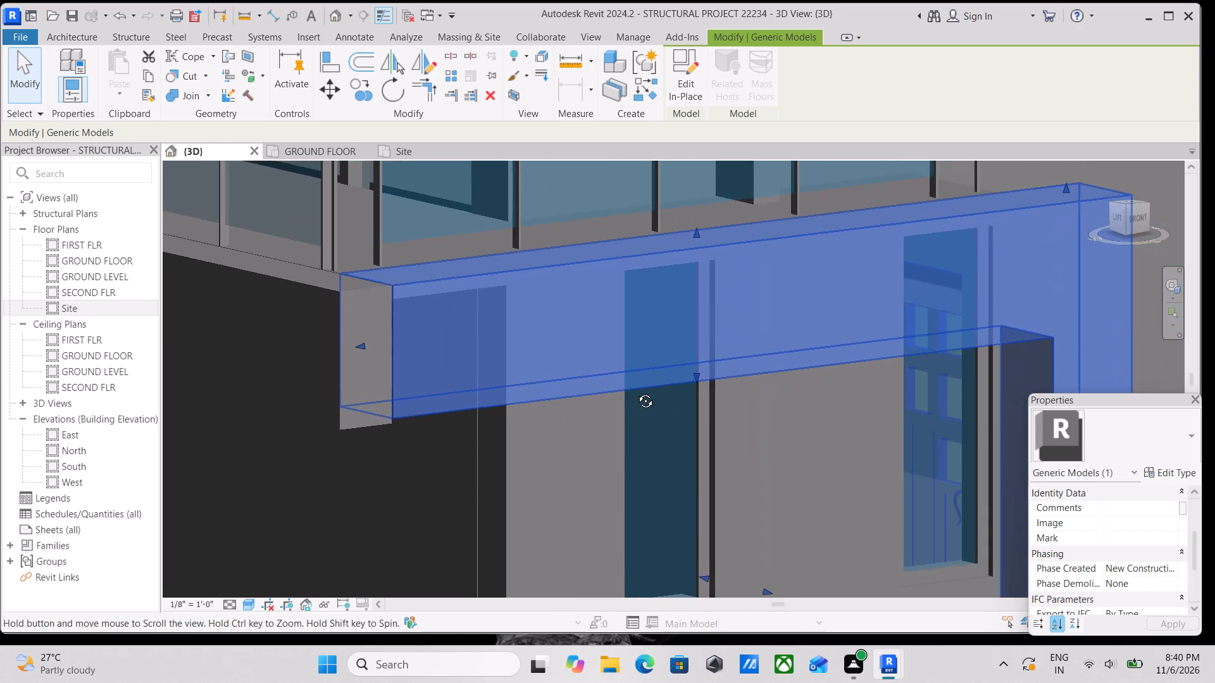
middle_click_drag(636, 391, 497, 357)
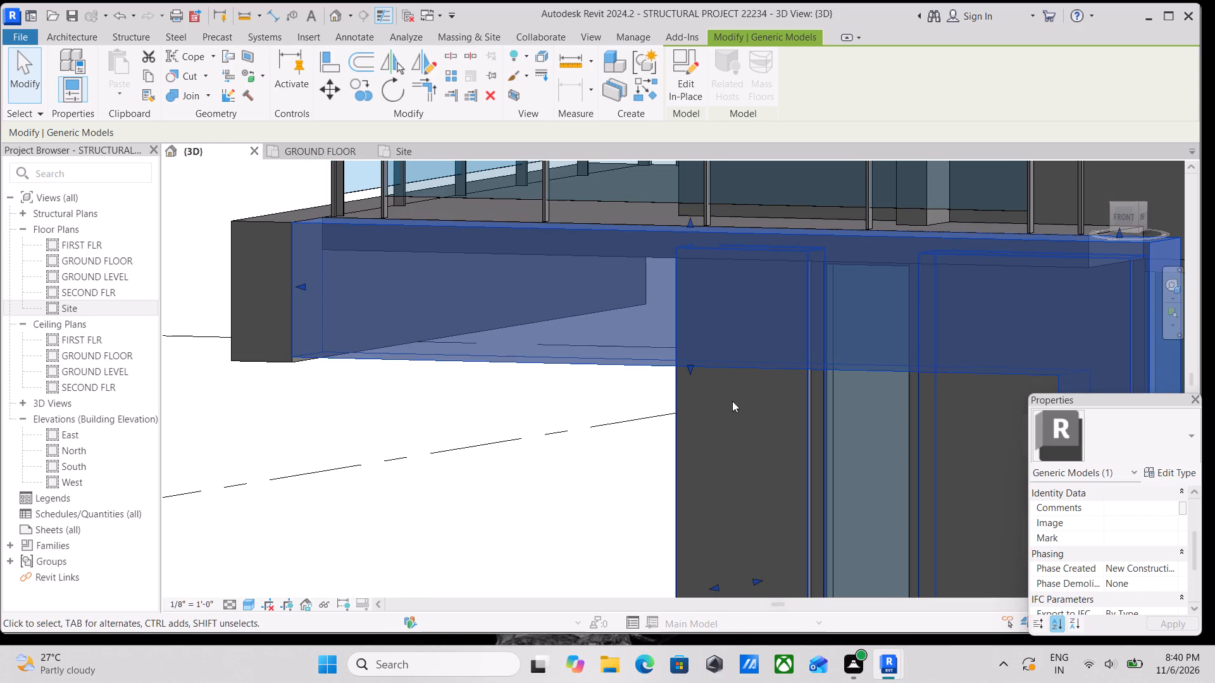
scroll(804, 378, "down", 1)
middle_click_drag(804, 378, 819, 343)
scroll(728, 388, "up", 3)
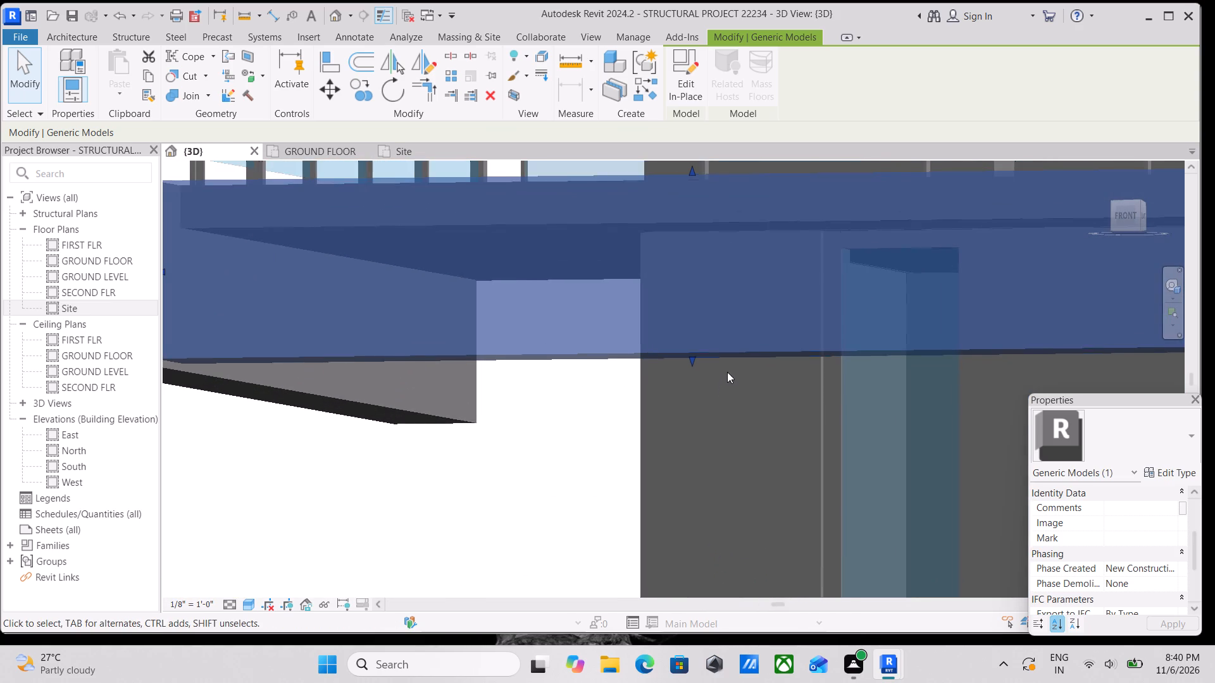
left_click_drag(697, 362, 697, 373)
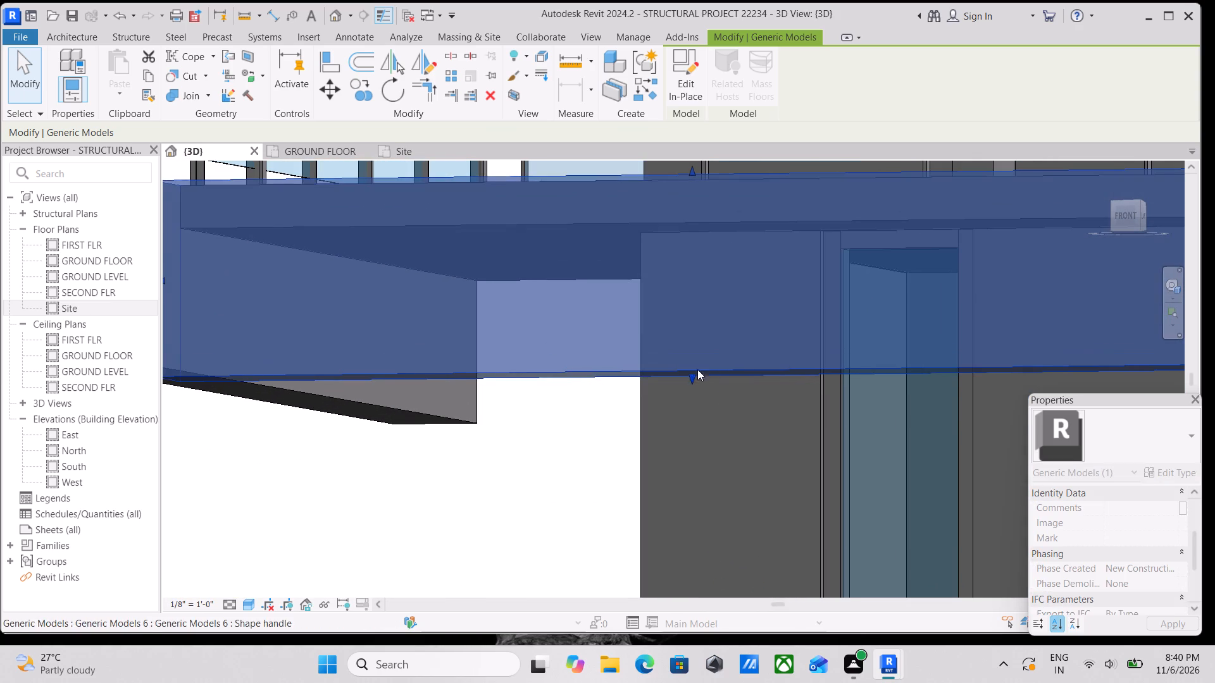
middle_click_drag(642, 412, 752, 422)
scroll(780, 400, "down", 1)
middle_click_drag(795, 407, 810, 415)
left_click_drag(773, 379, 770, 373)
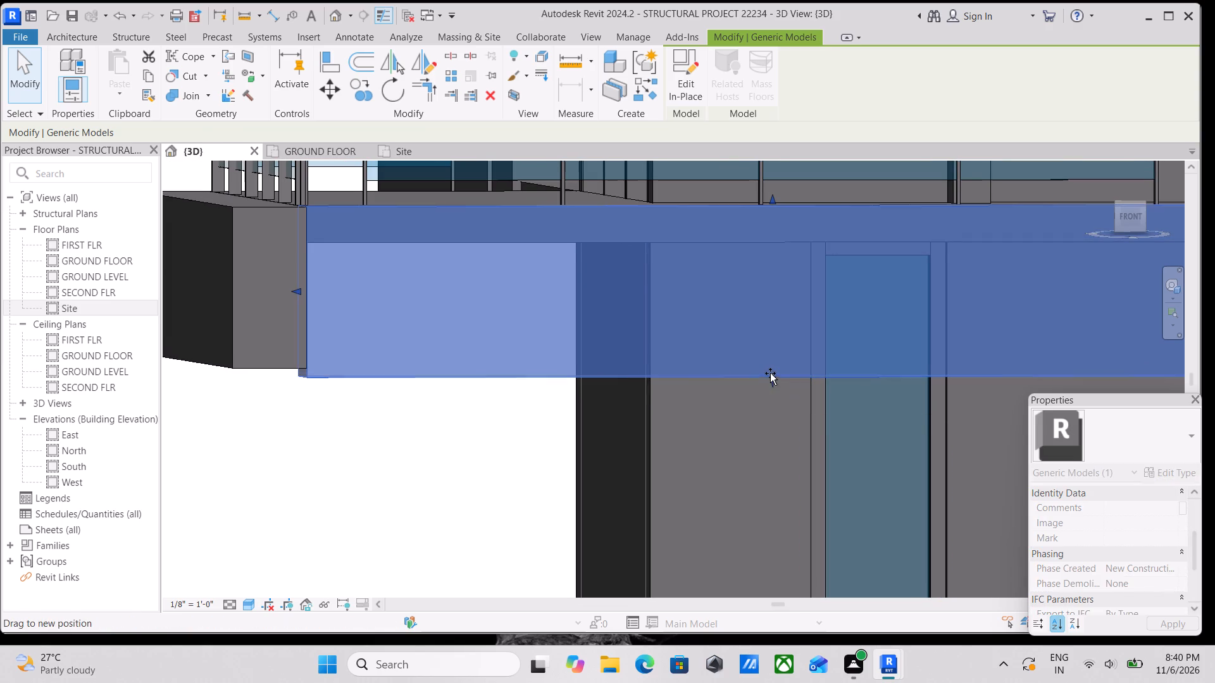
left_click_drag(770, 373, 768, 368)
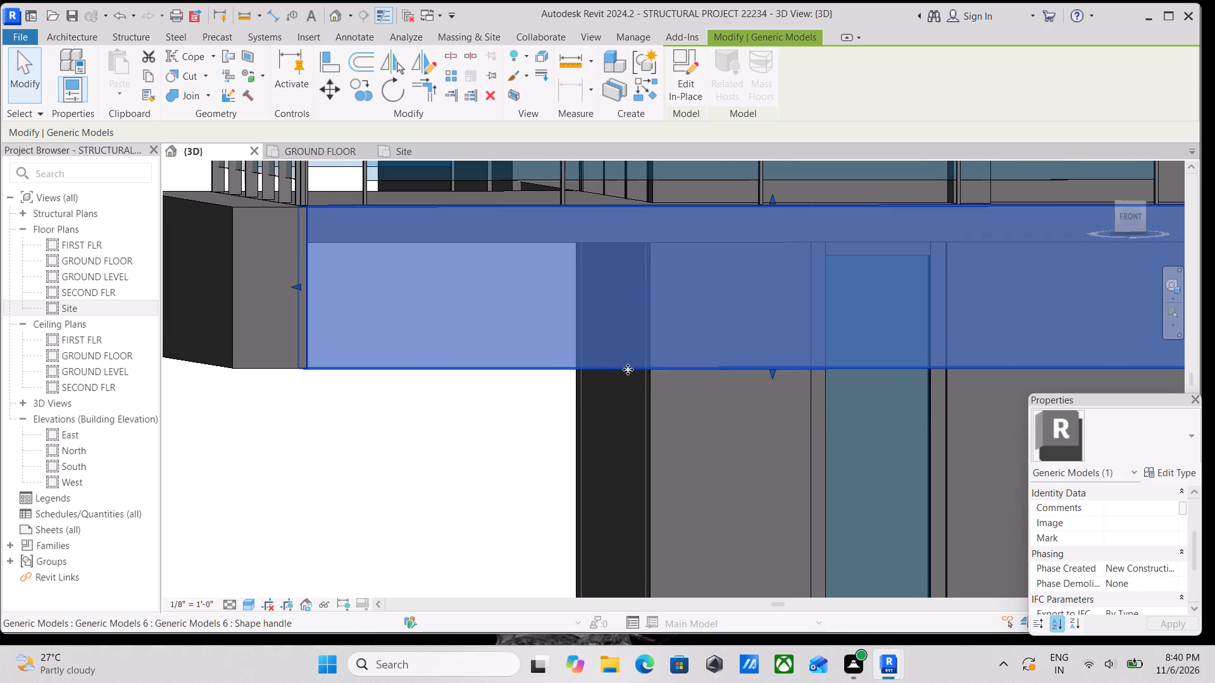
scroll(518, 376, "down", 2)
key("Escape")
Examine the balcony beams from the front corner around to the slab's exposed rear edge beside the wall.
scroll(518, 376, "down", 2)
middle_click_drag(508, 359, 558, 433, "shift")
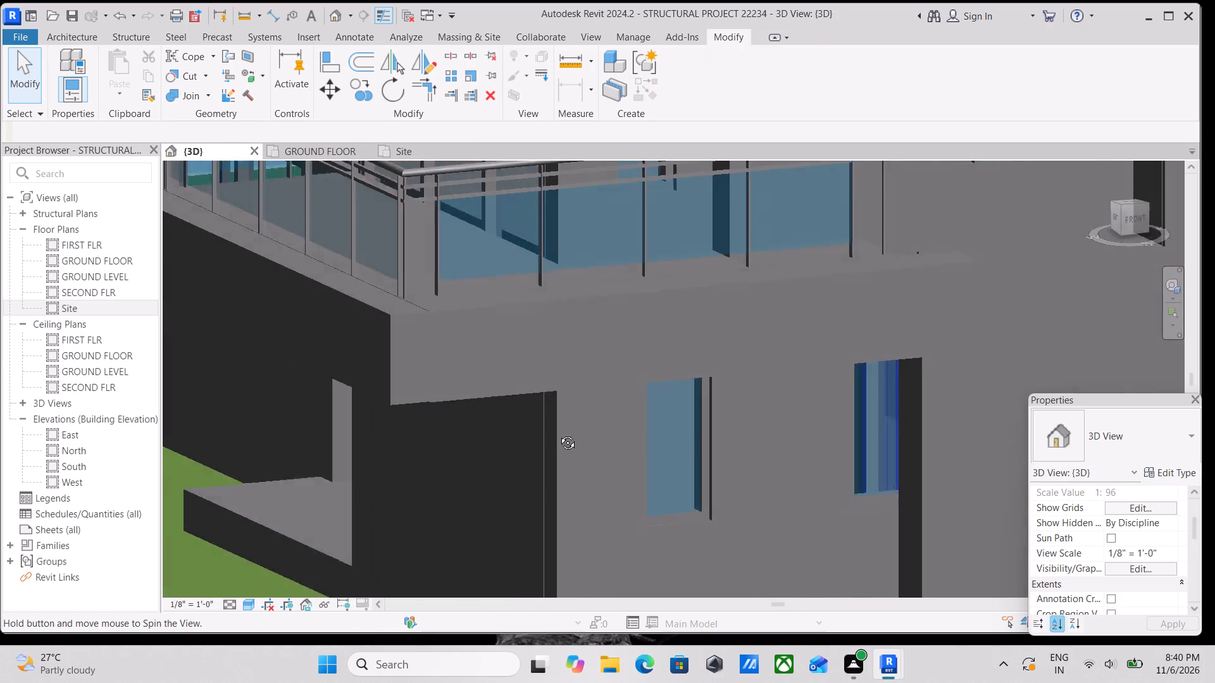
middle_click_drag(558, 433, 554, 468, "shift")
middle_click_drag(402, 380, 465, 454)
scroll(465, 453, "down", 1)
middle_click_drag(465, 453, 623, 431)
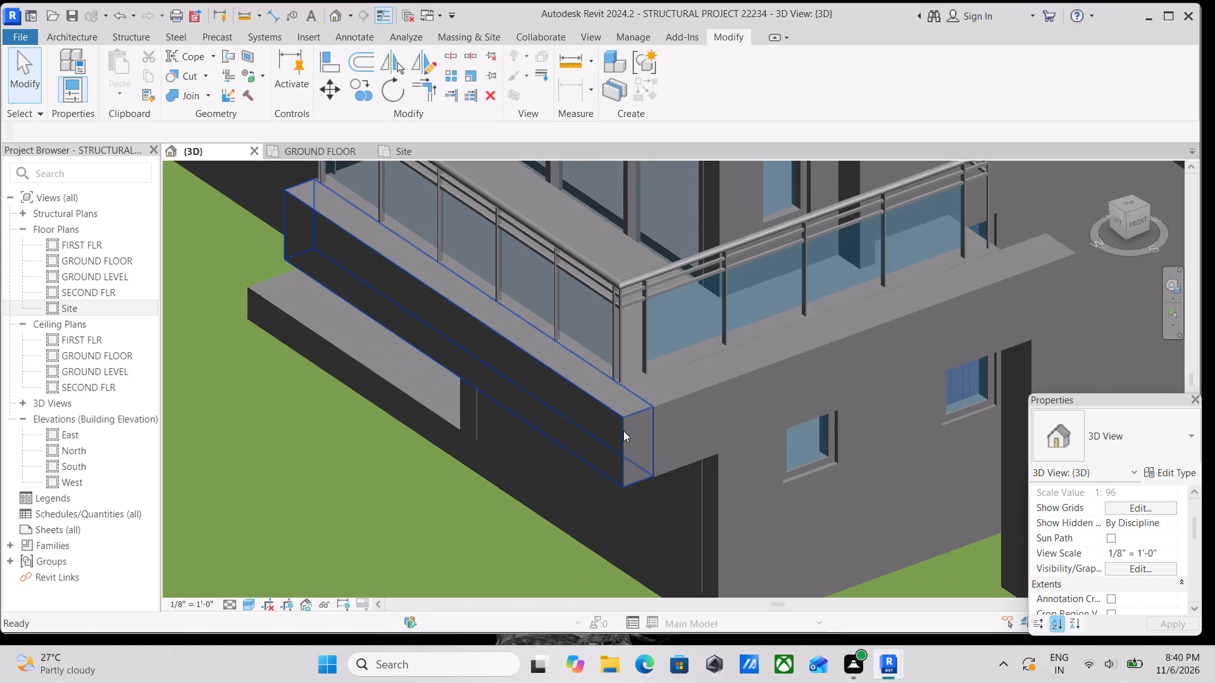
scroll(623, 430, "down", 3)
middle_click_drag(623, 430, 766, 443)
middle_click_drag(732, 446, 891, 329)
middle_click_drag(835, 359, 840, 359, "shift")
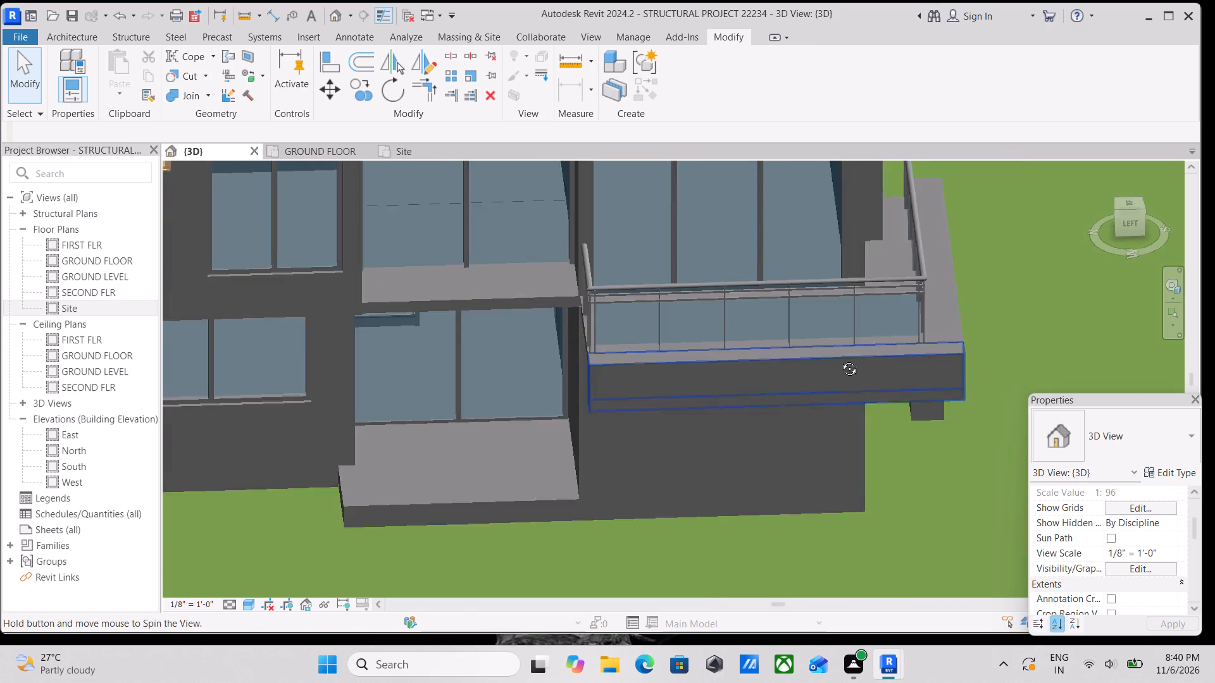
middle_click_drag(840, 359, 942, 386, "shift")
scroll(942, 386, "down", 3)
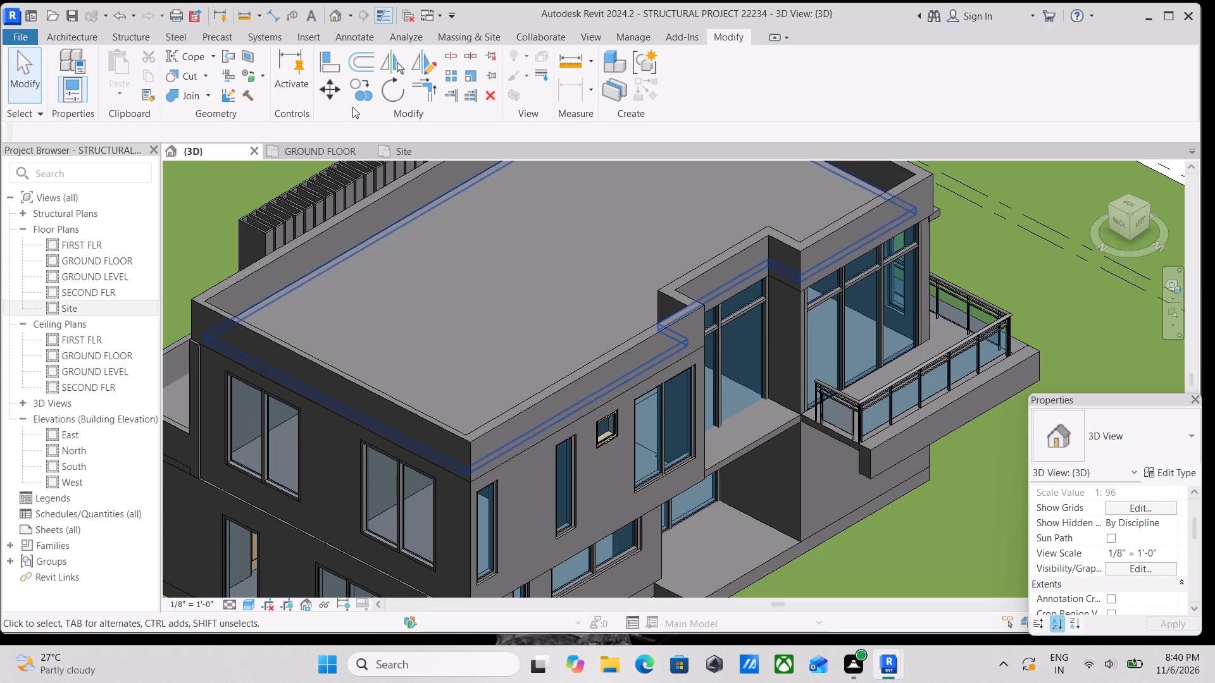
middle_click_drag(831, 444, 853, 278)
scroll(833, 274, "up", 3)
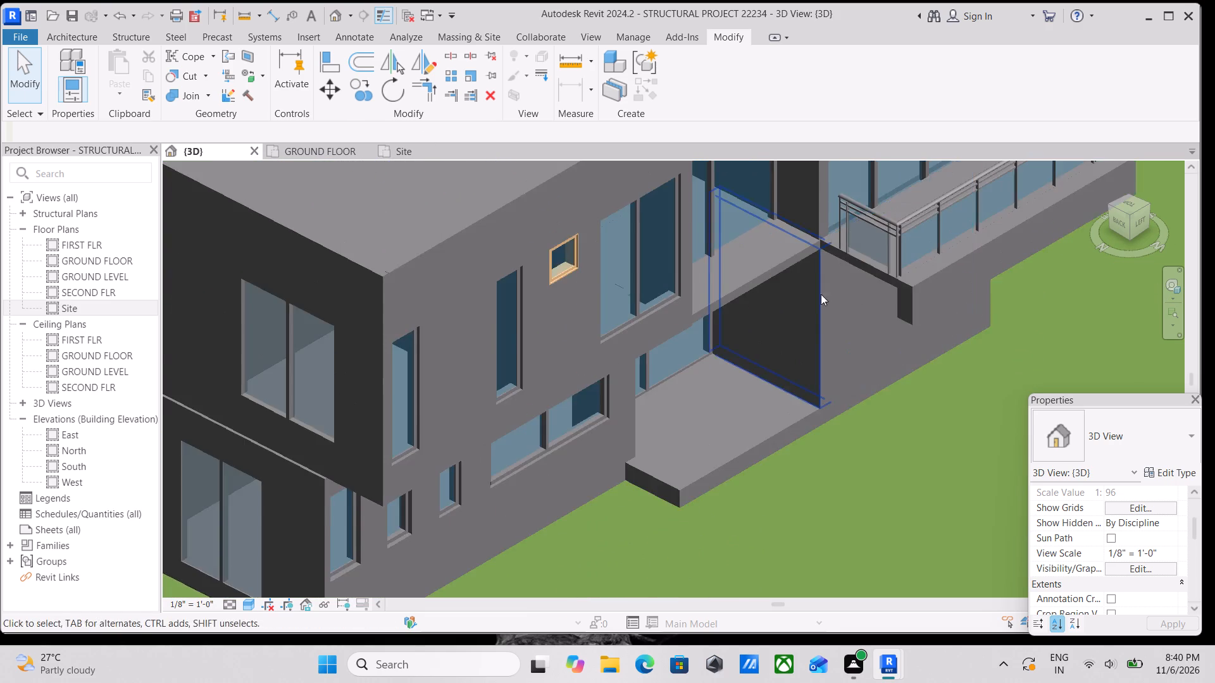
middle_click_drag(820, 316, 759, 273)
middle_click_drag(832, 340, 858, 396)
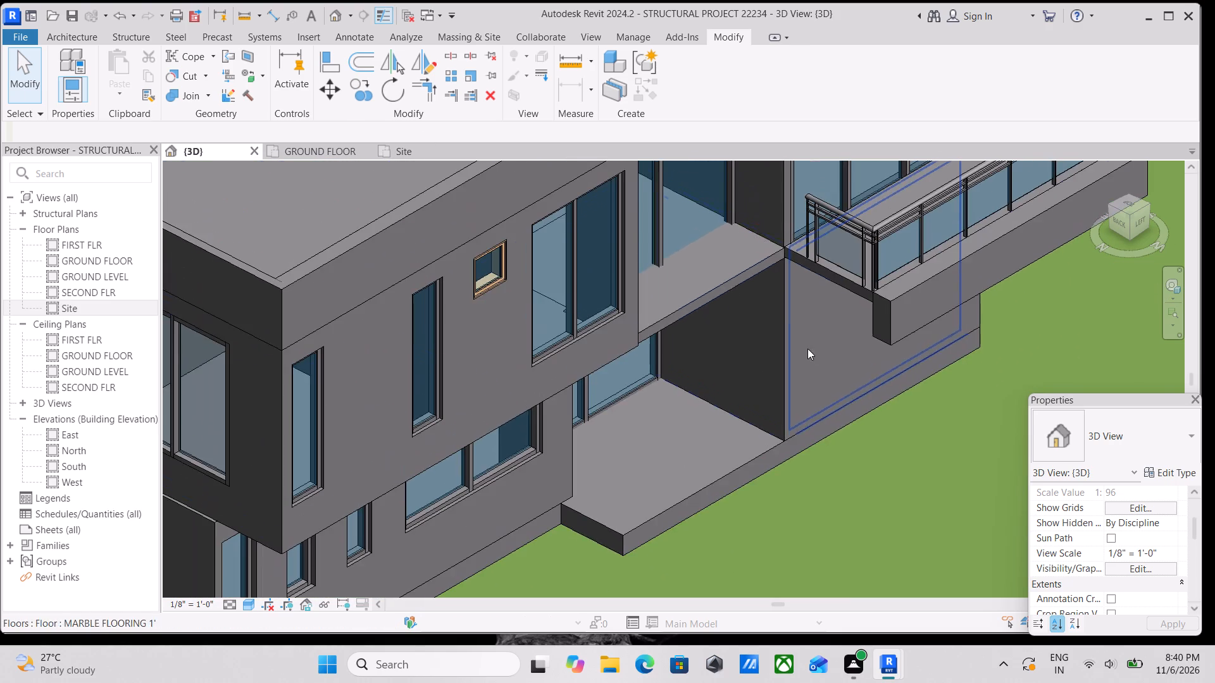
middle_click_drag(725, 283, 757, 355)
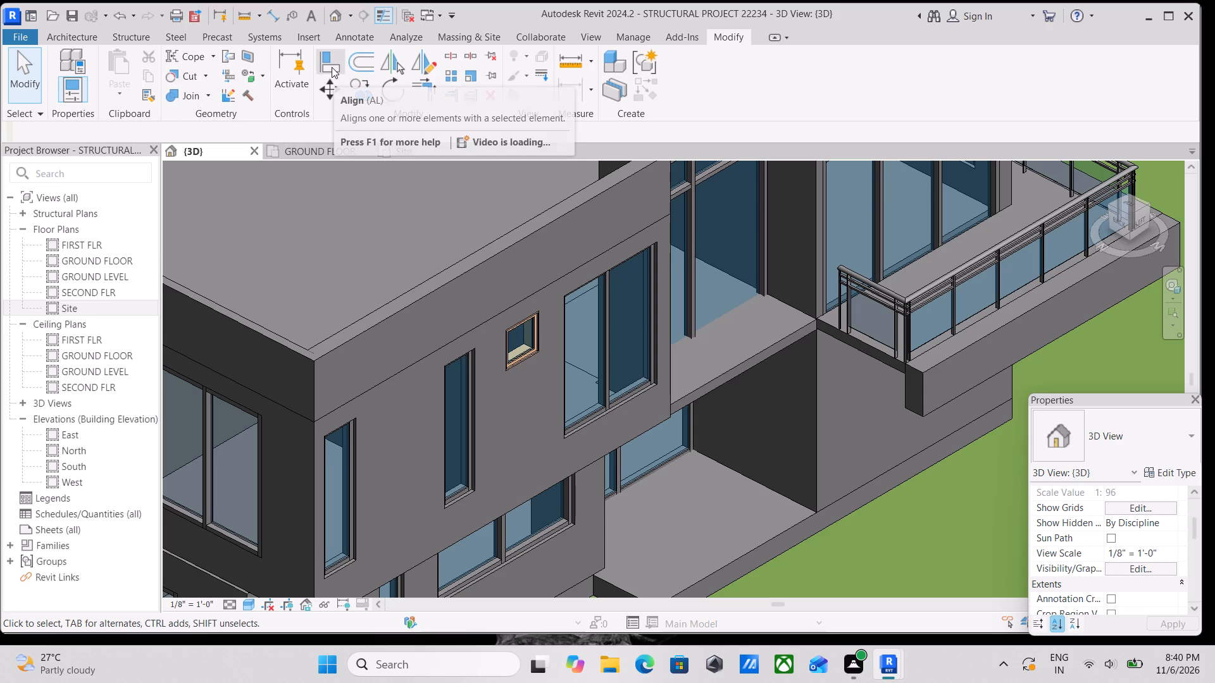
Create a new in-place component in the Generic Models category, accepting the default name.
left_click(80, 35)
left_click(175, 94)
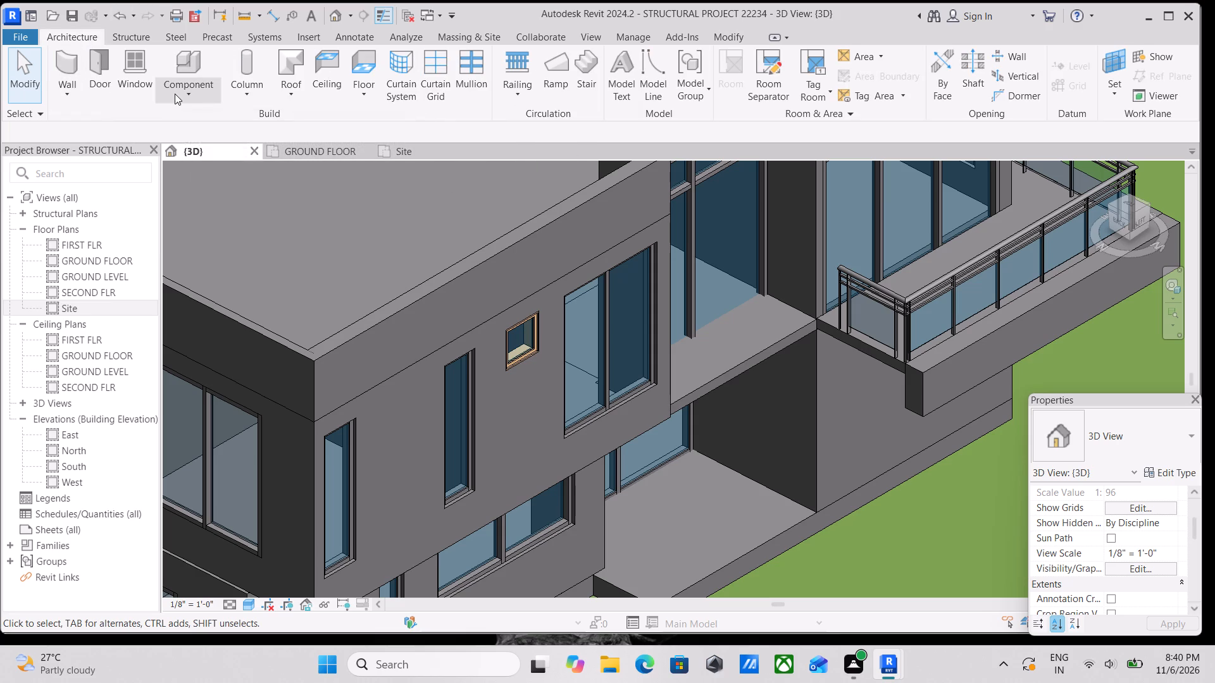
left_click(192, 157)
scroll(561, 245, "down", 3)
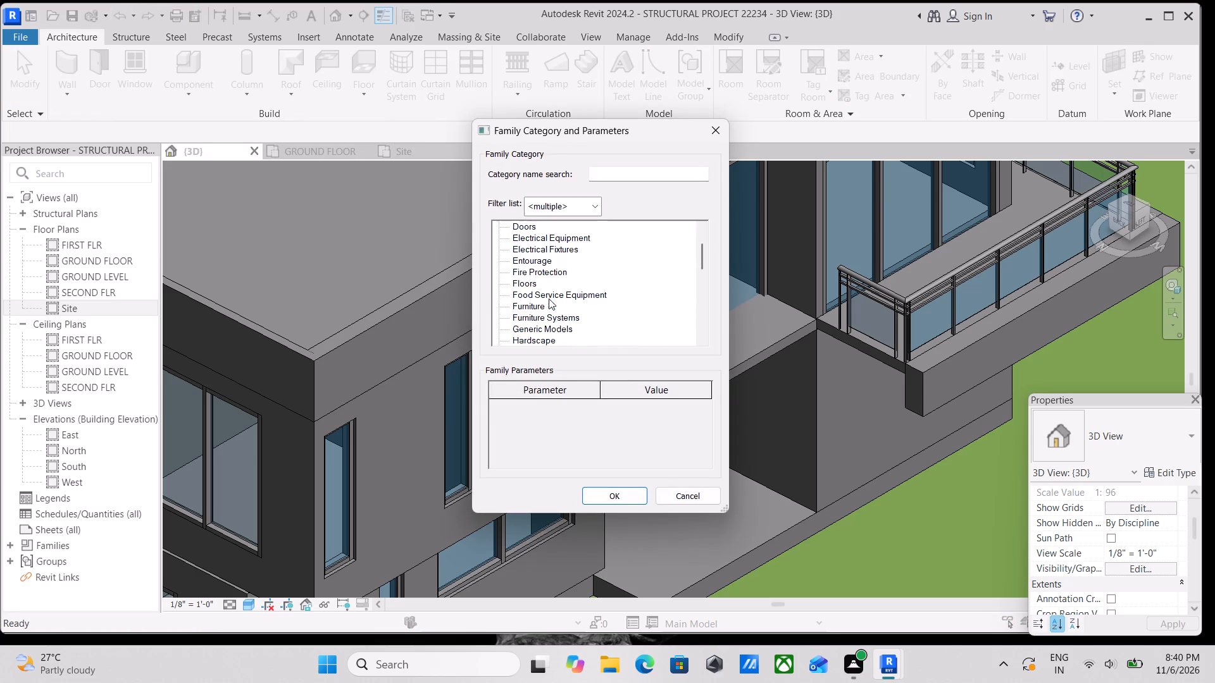
scroll(549, 298, "down", 4)
left_click(525, 292)
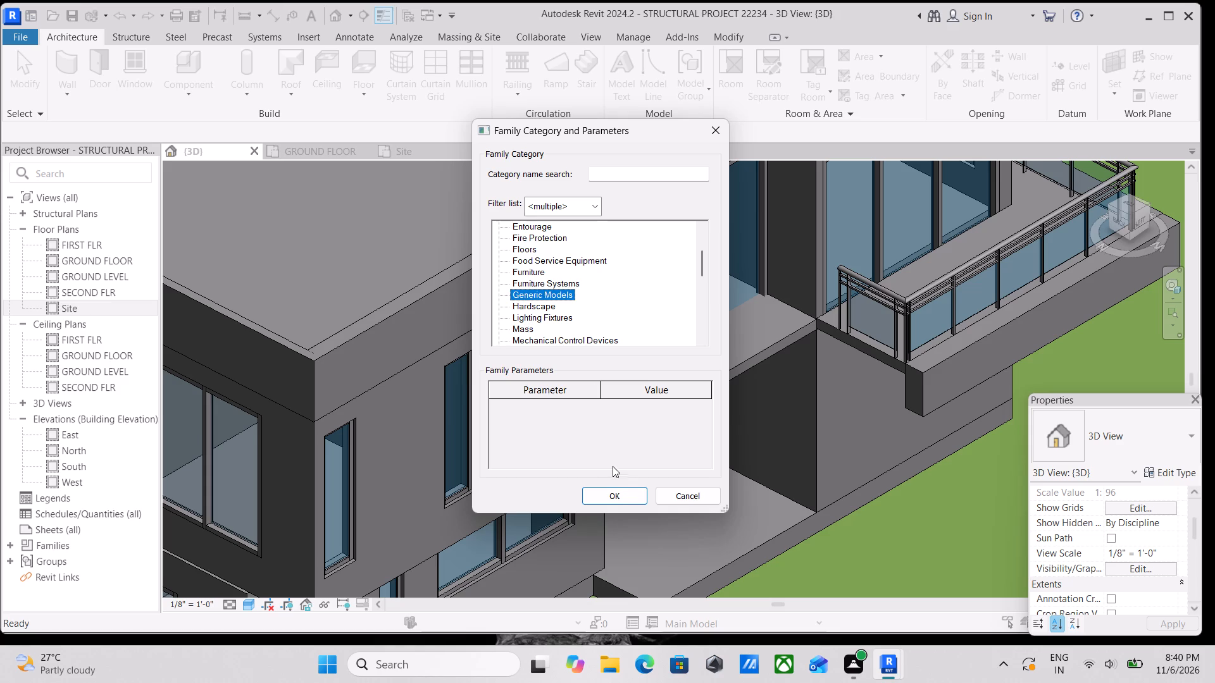
left_click(613, 500)
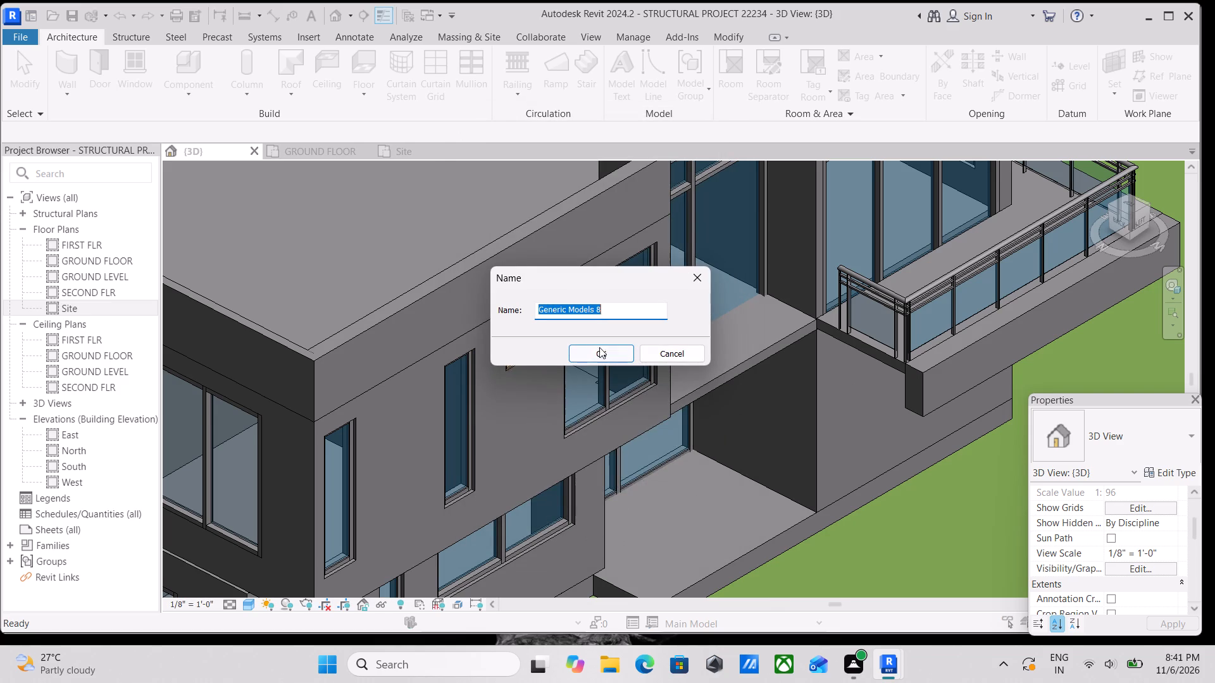
left_click(590, 345)
Pick the rear edge face of the balcony's 6" marble floor slab as the work plane and start an Extrusion.
scroll(873, 375, "up", 3)
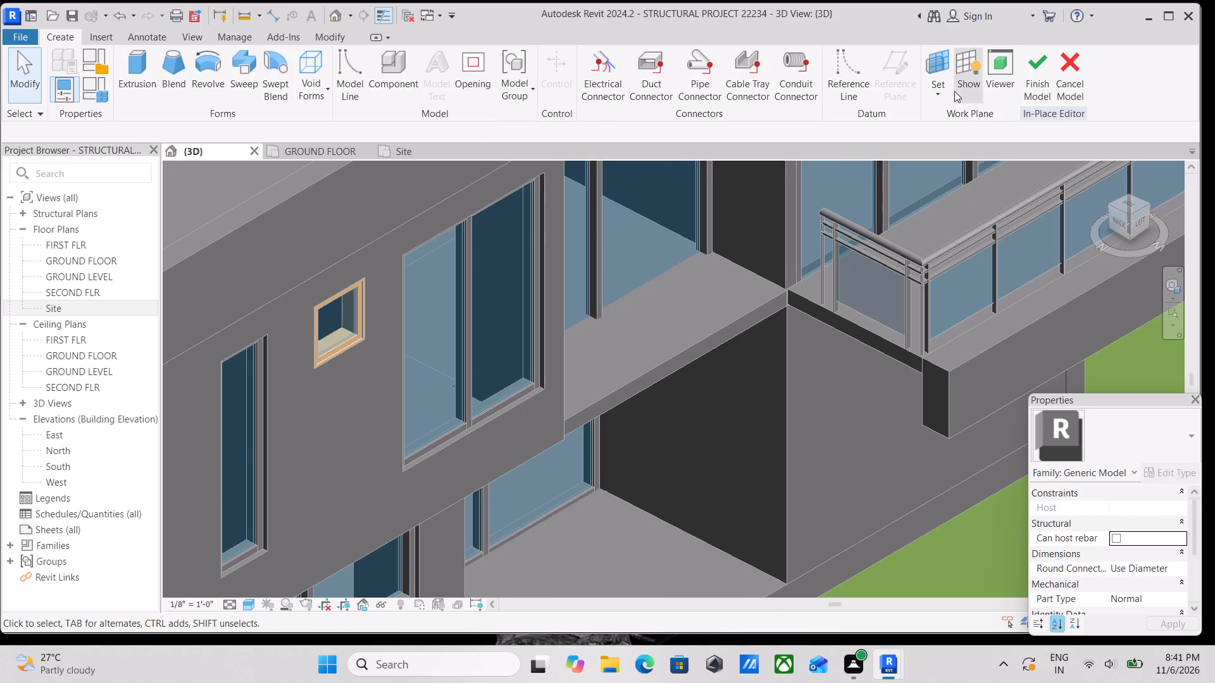
left_click(935, 88)
left_click(941, 145)
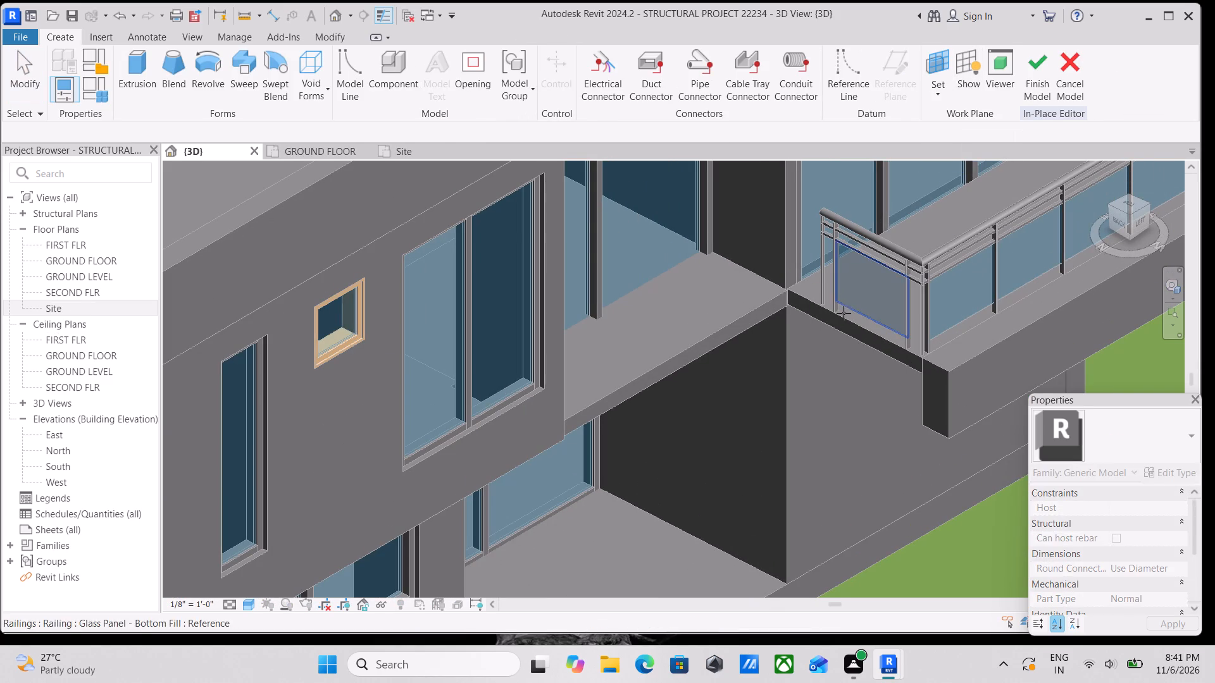
scroll(844, 313, "up", 3)
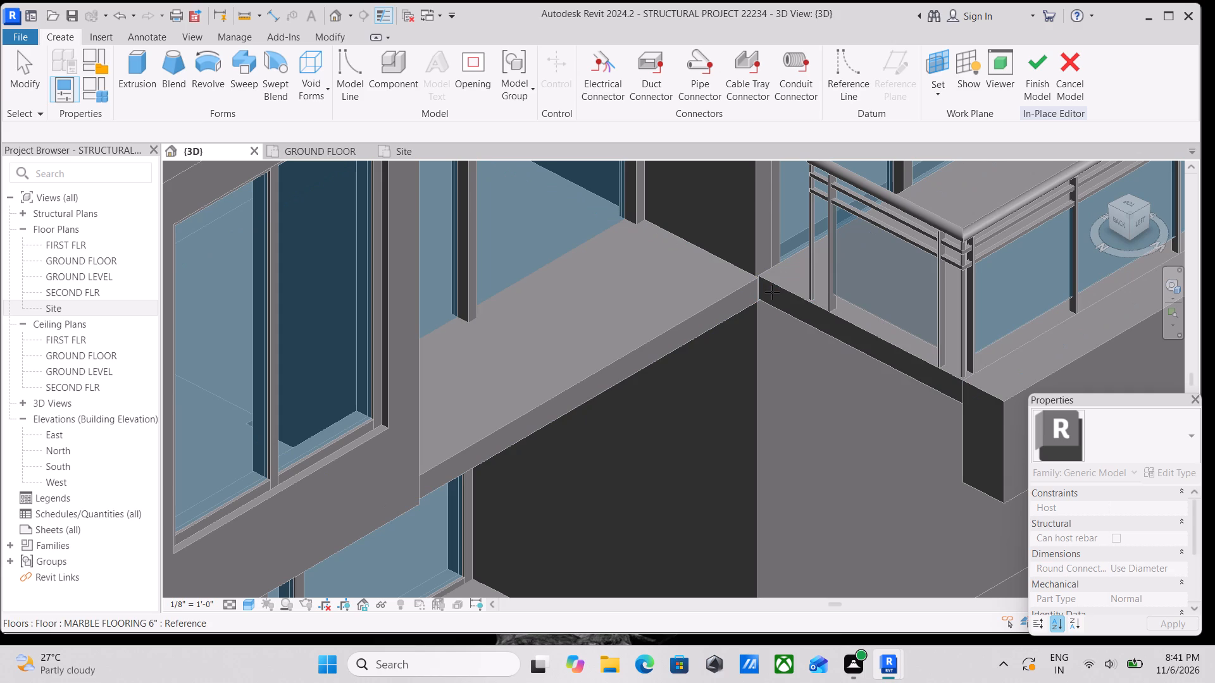
left_click(769, 286)
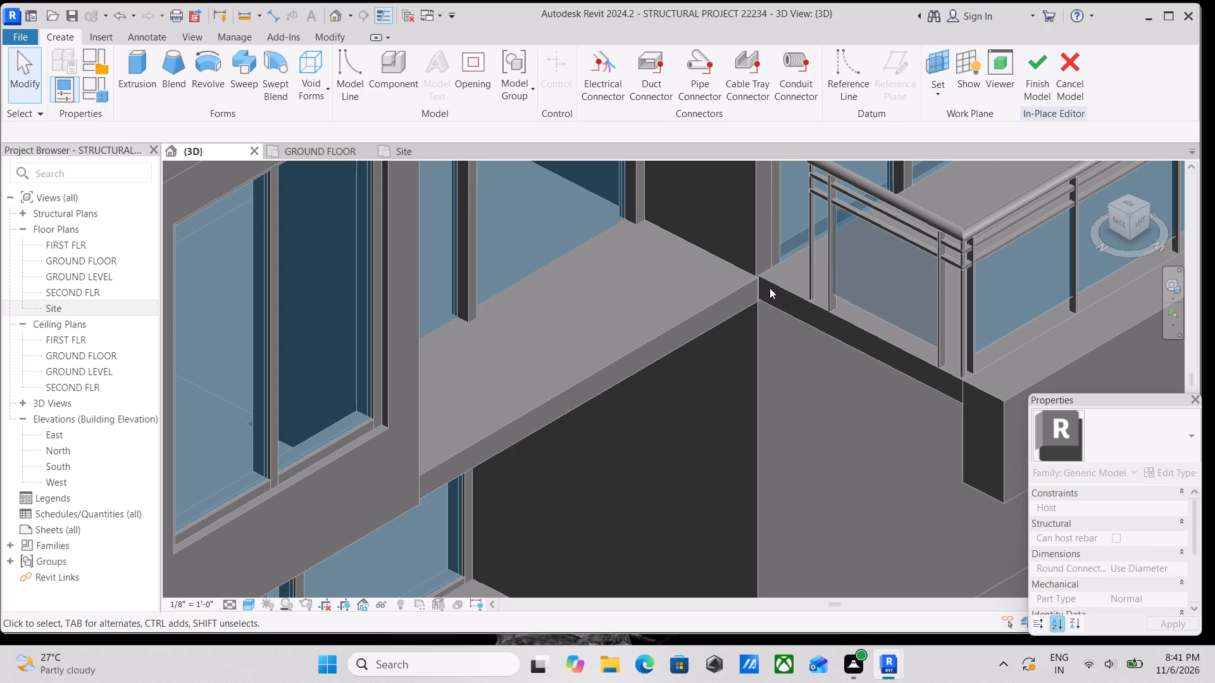
left_click(130, 80)
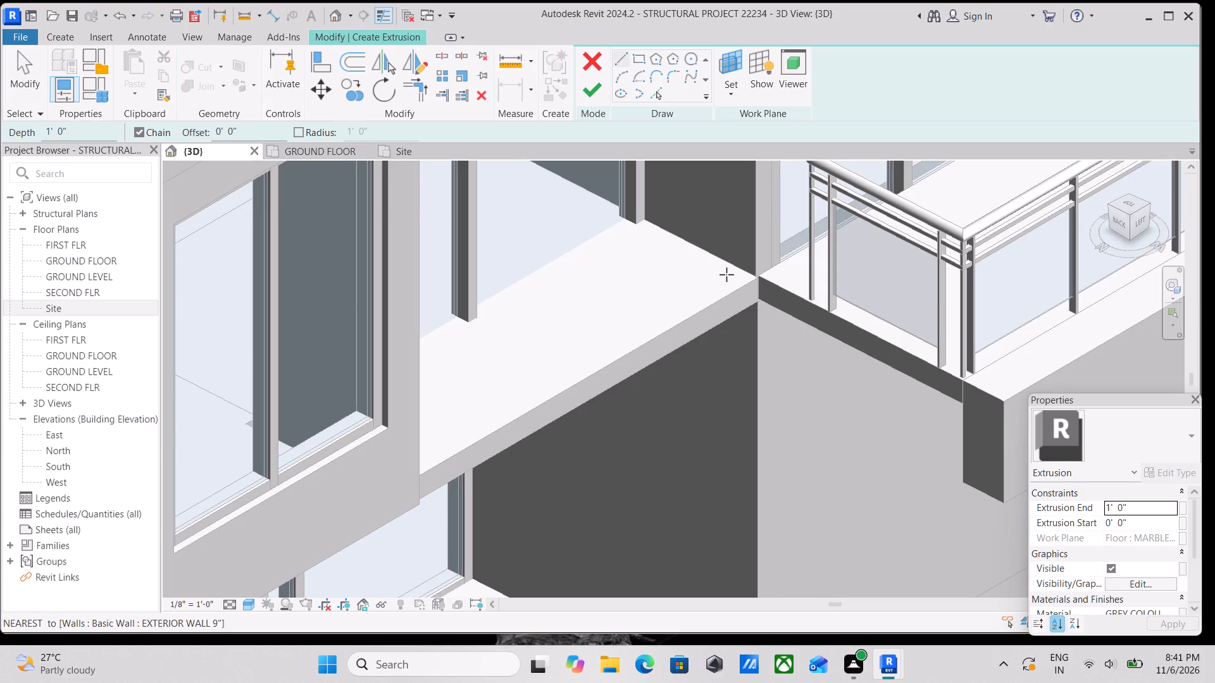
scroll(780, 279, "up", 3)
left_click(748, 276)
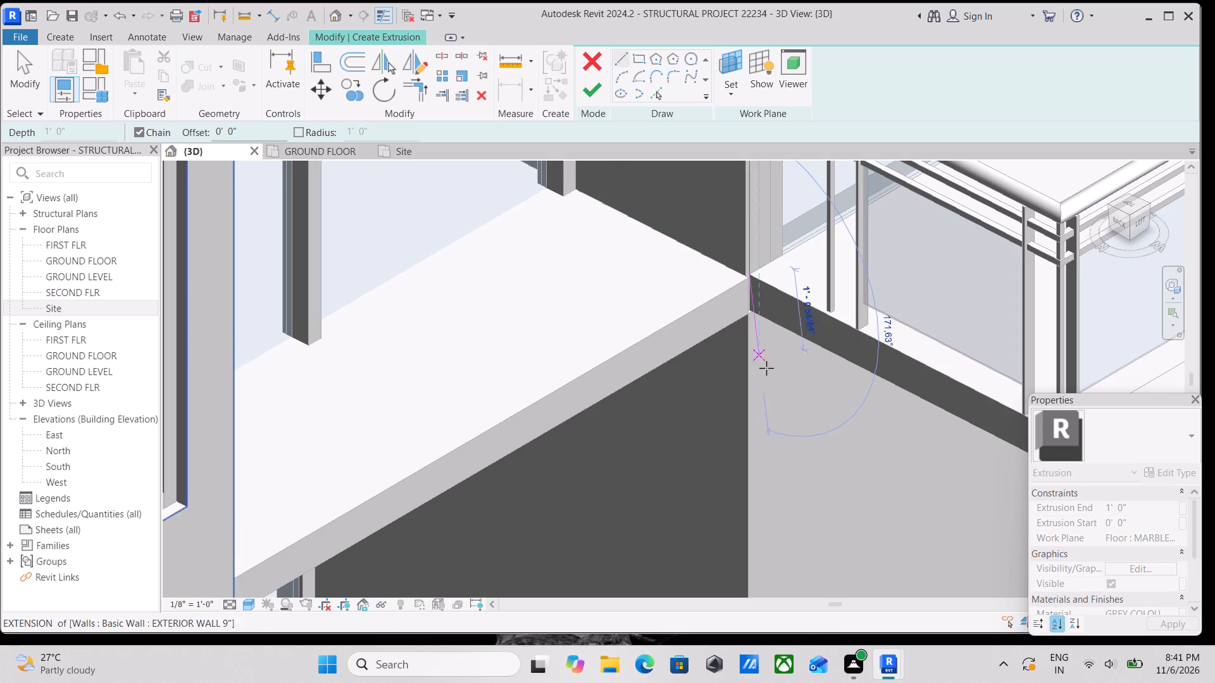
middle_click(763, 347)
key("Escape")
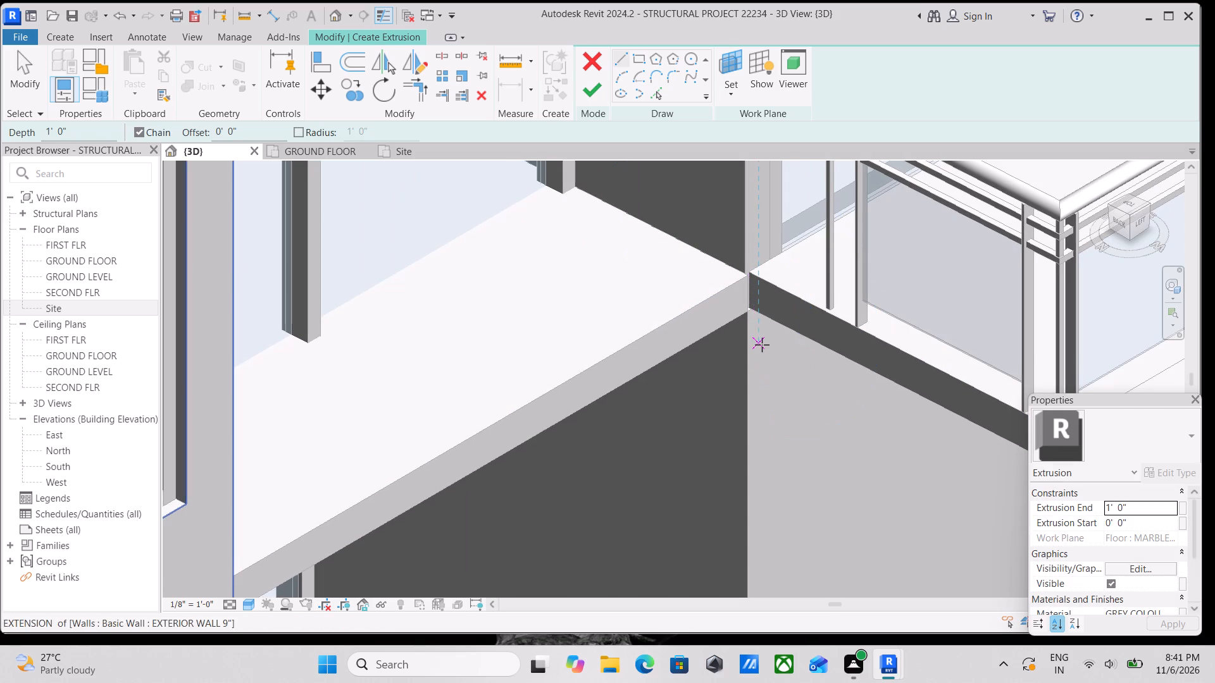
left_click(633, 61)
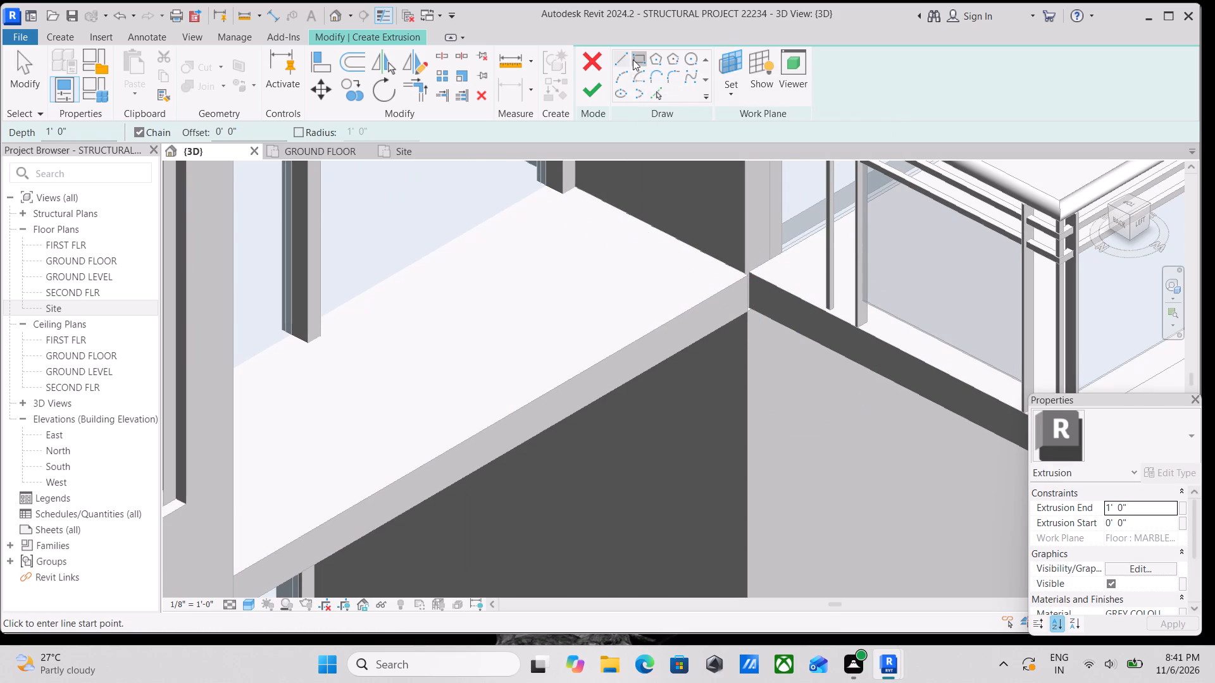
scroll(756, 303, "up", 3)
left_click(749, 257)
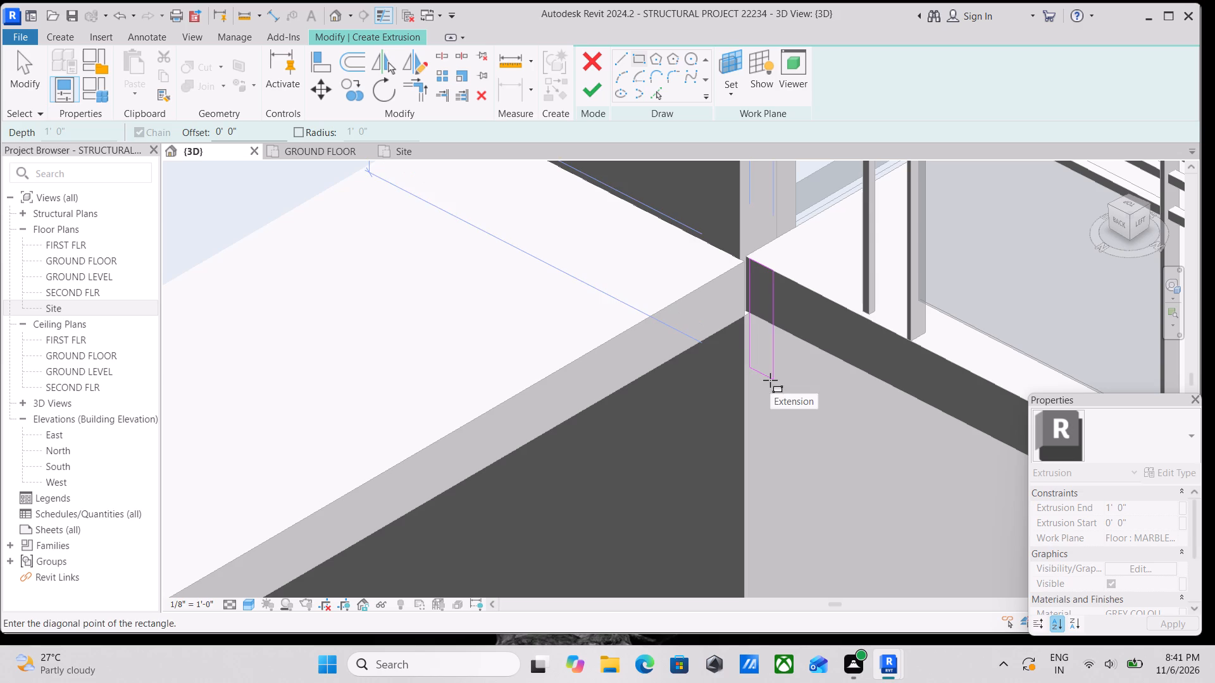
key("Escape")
Sketch a rectangle about 4'-11 3/4" long on the slab's rear edge, from the wall corner to the side beam's bottom corner.
left_click(637, 56)
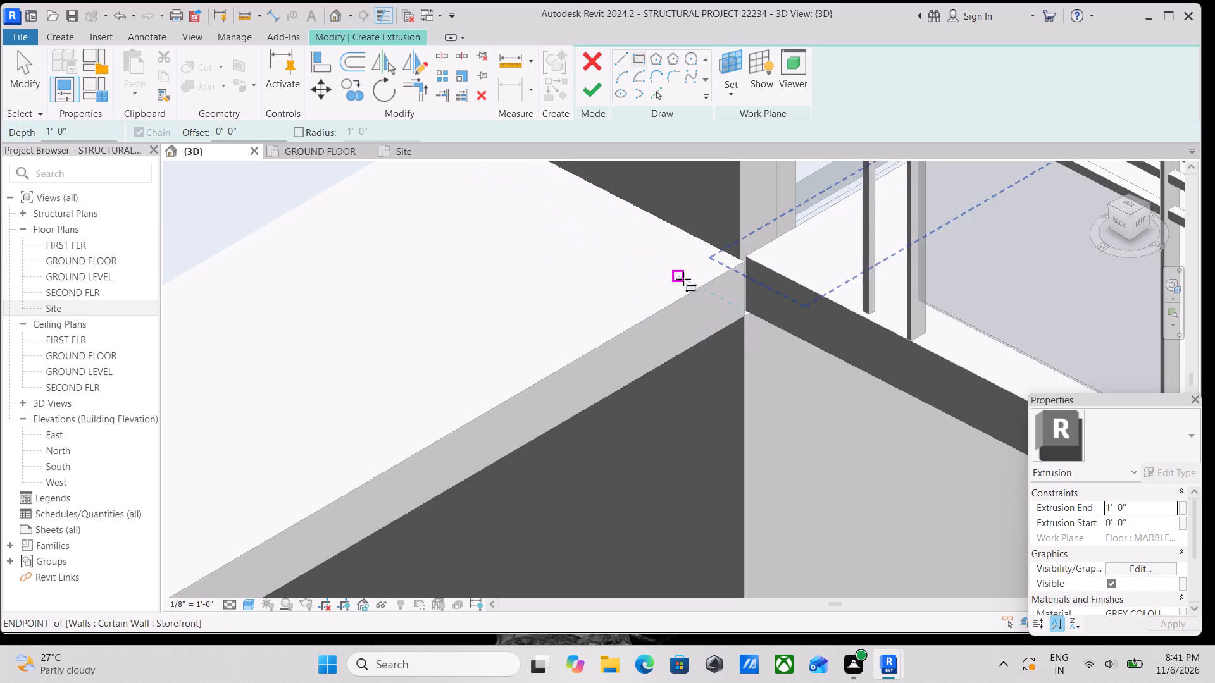
scroll(687, 276, "up", 3)
scroll(776, 257, "up", 2)
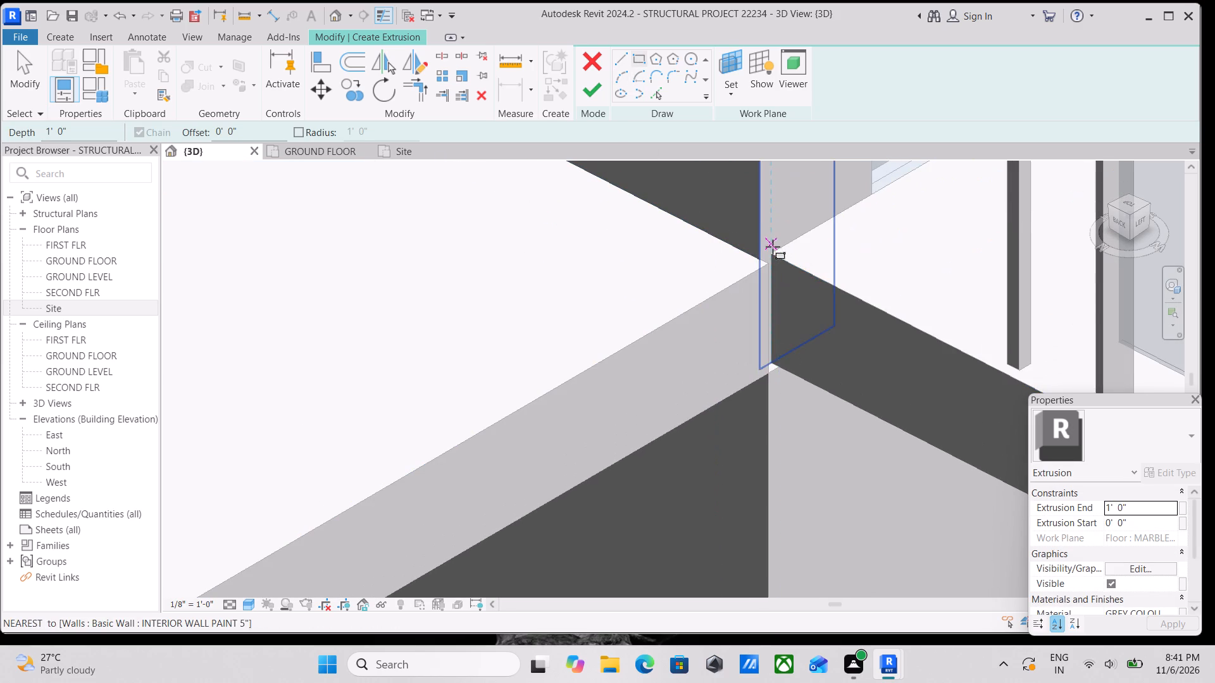
left_click(776, 253)
scroll(819, 378, "down", 1)
middle_click_drag(819, 378, 787, 169)
scroll(876, 288, "down", 2)
middle_click_drag(876, 288, 836, 247)
scroll(899, 326, "down", 2)
middle_click_drag(899, 326, 794, 235)
scroll(1026, 360, "down", 2)
middle_click_drag(1026, 360, 930, 282)
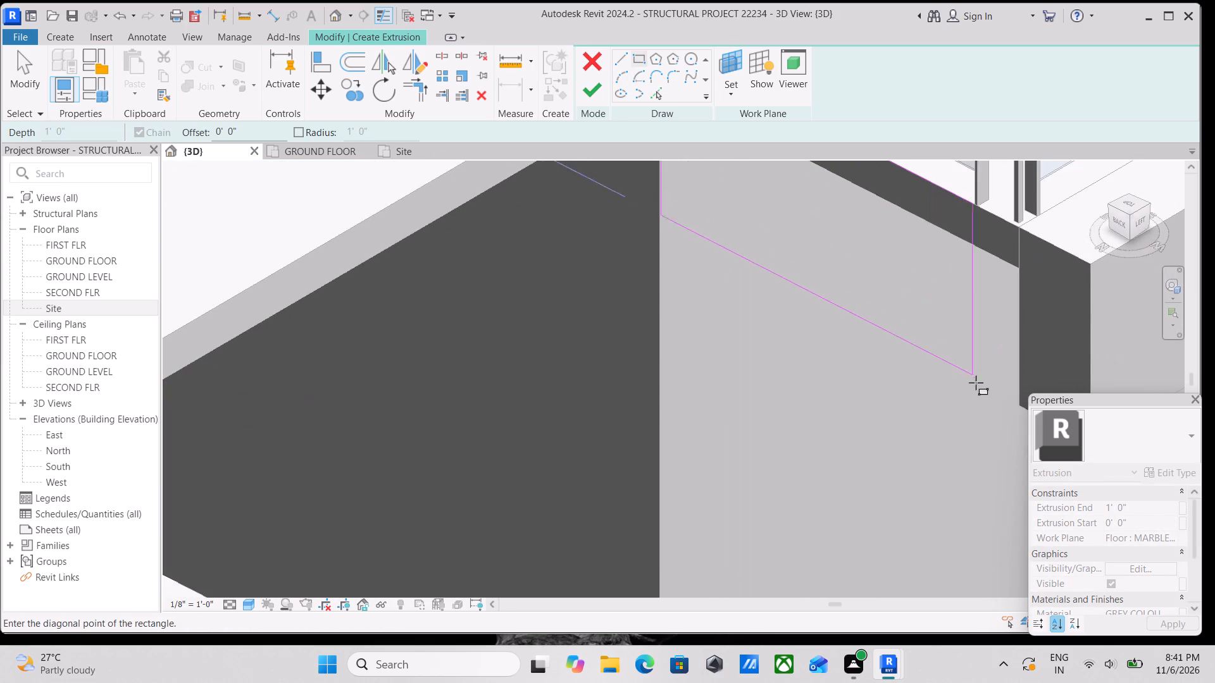
scroll(985, 397, "down", 2)
middle_click_drag(985, 397, 982, 363)
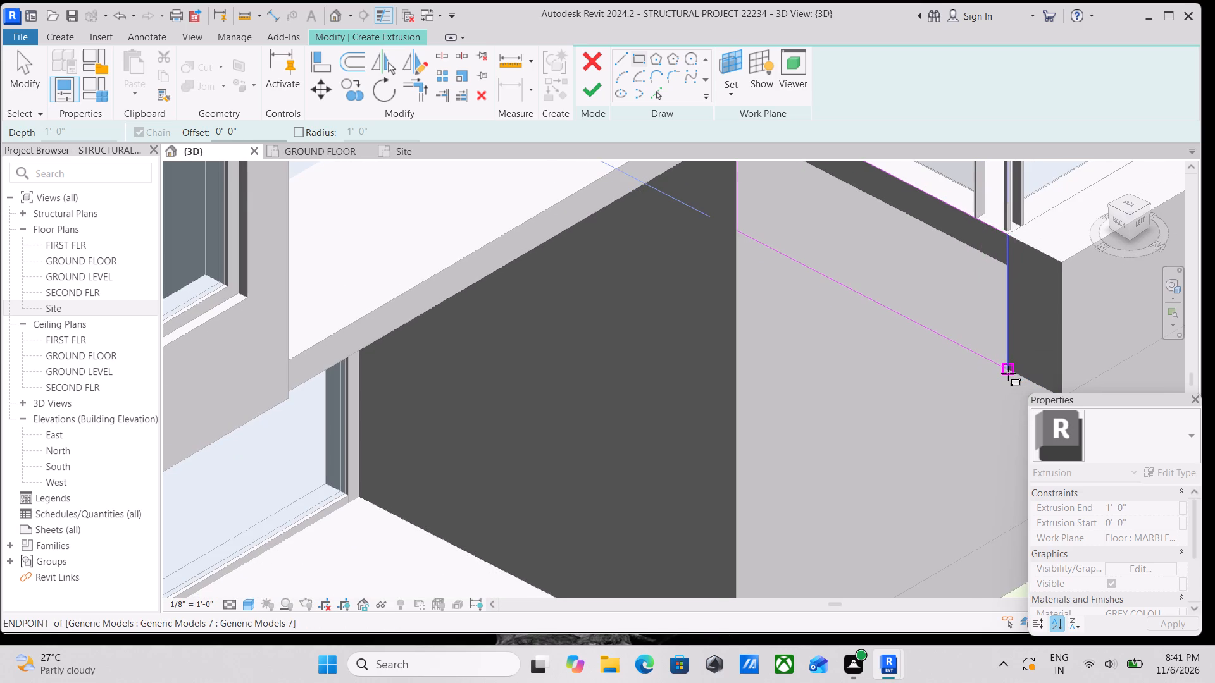
left_click(1008, 373)
Finish the rear beam's extrusion with a depth of 1'-0".
scroll(905, 337, "down", 3)
middle_click_drag(905, 337, 914, 403)
scroll(914, 403, "up", 1)
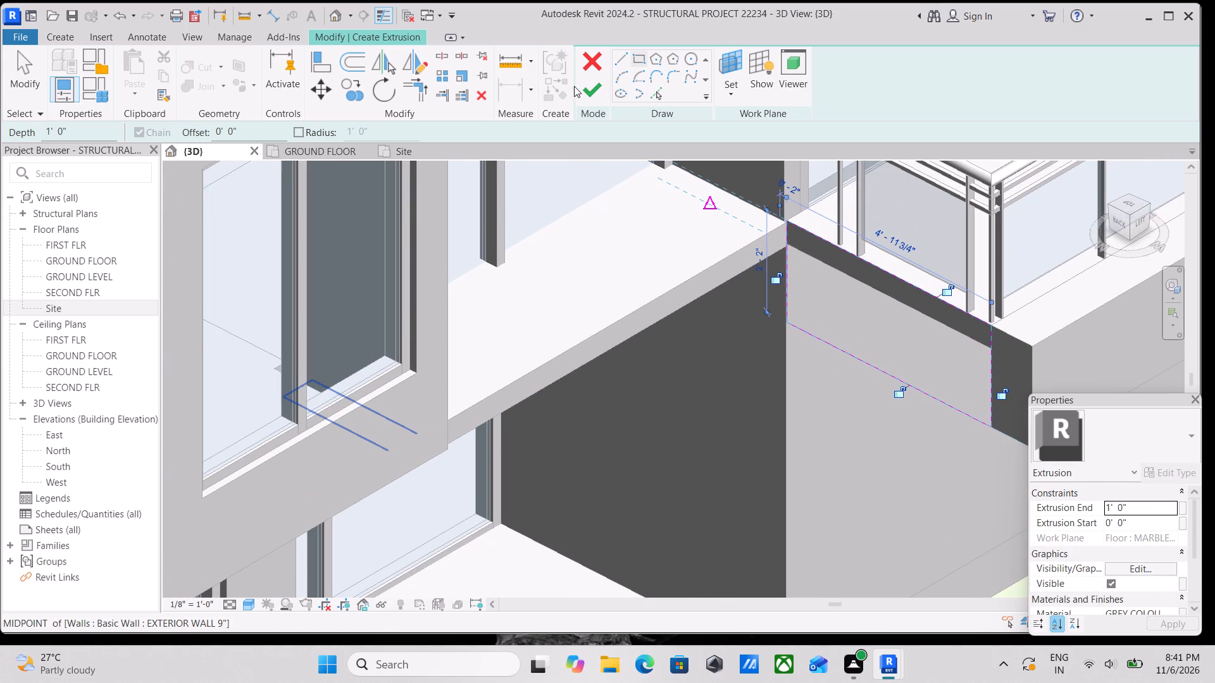
scroll(1178, 561, "down", 3)
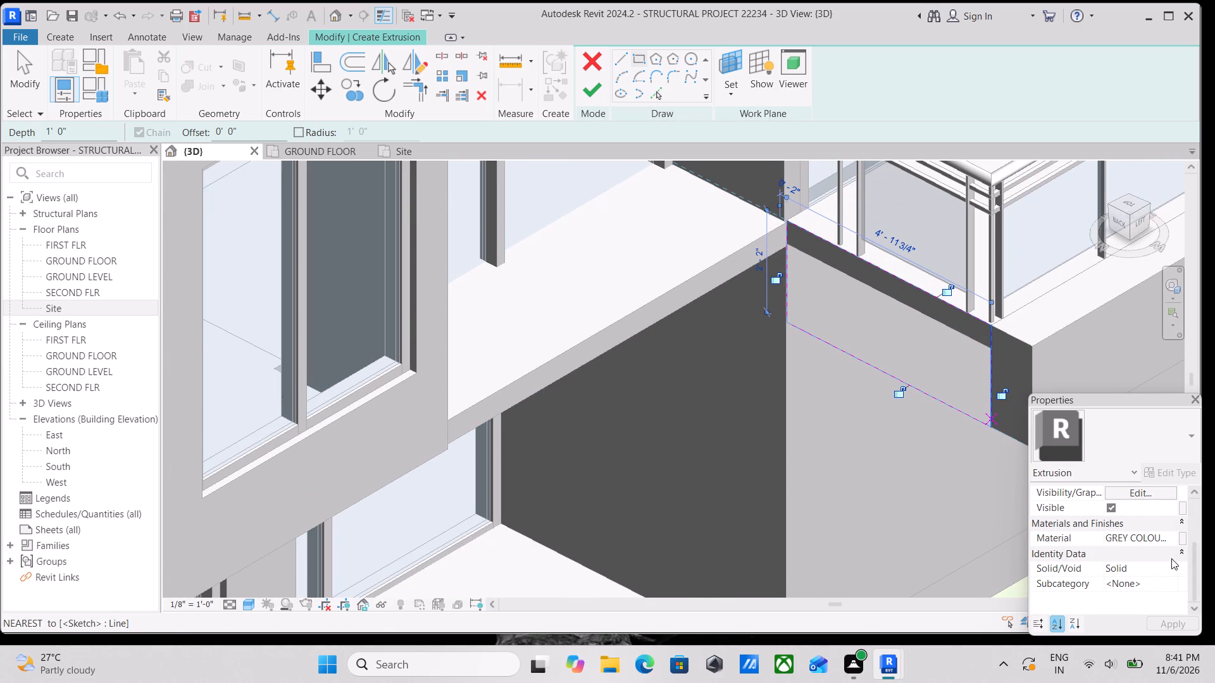
left_click(603, 95)
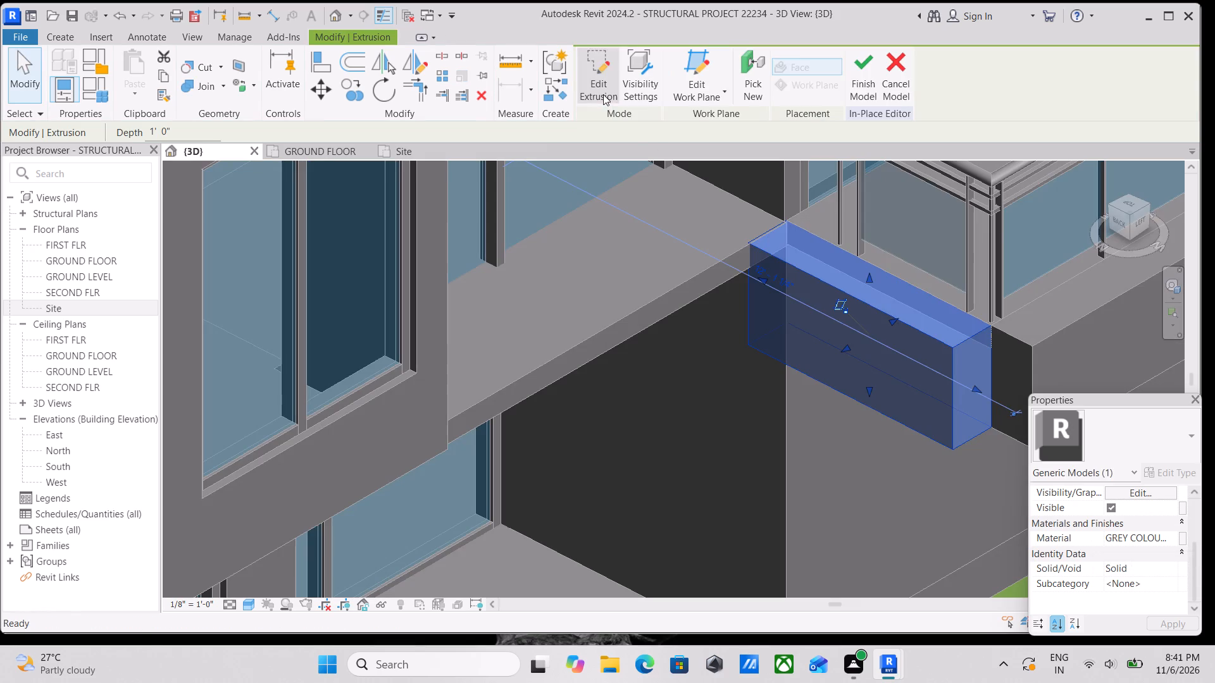
Stretch the rear beam's outer end flush with the side beam's outer face and finish the in-place model.
scroll(718, 362, "down", 6)
middle_click_drag(757, 376, 905, 374)
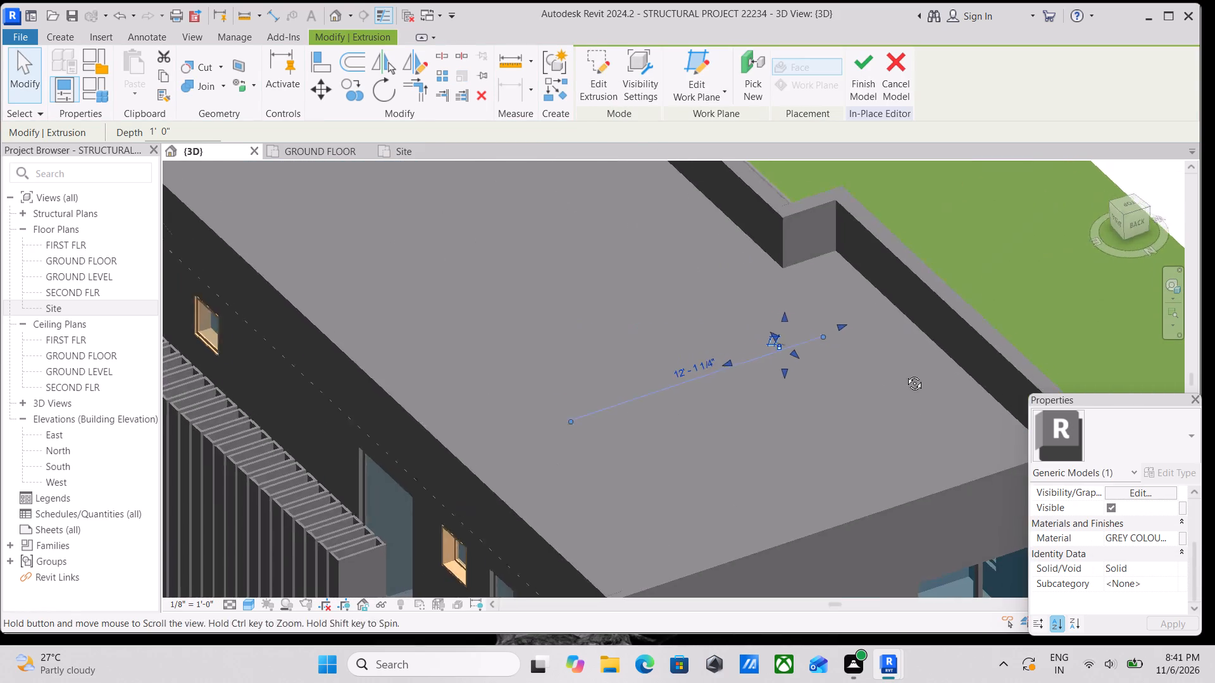
middle_click_drag(905, 374, 642, 276)
scroll(673, 293, "down", 1, "shift")
middle_click_drag(749, 318, 885, 344)
scroll(816, 359, "up", 4)
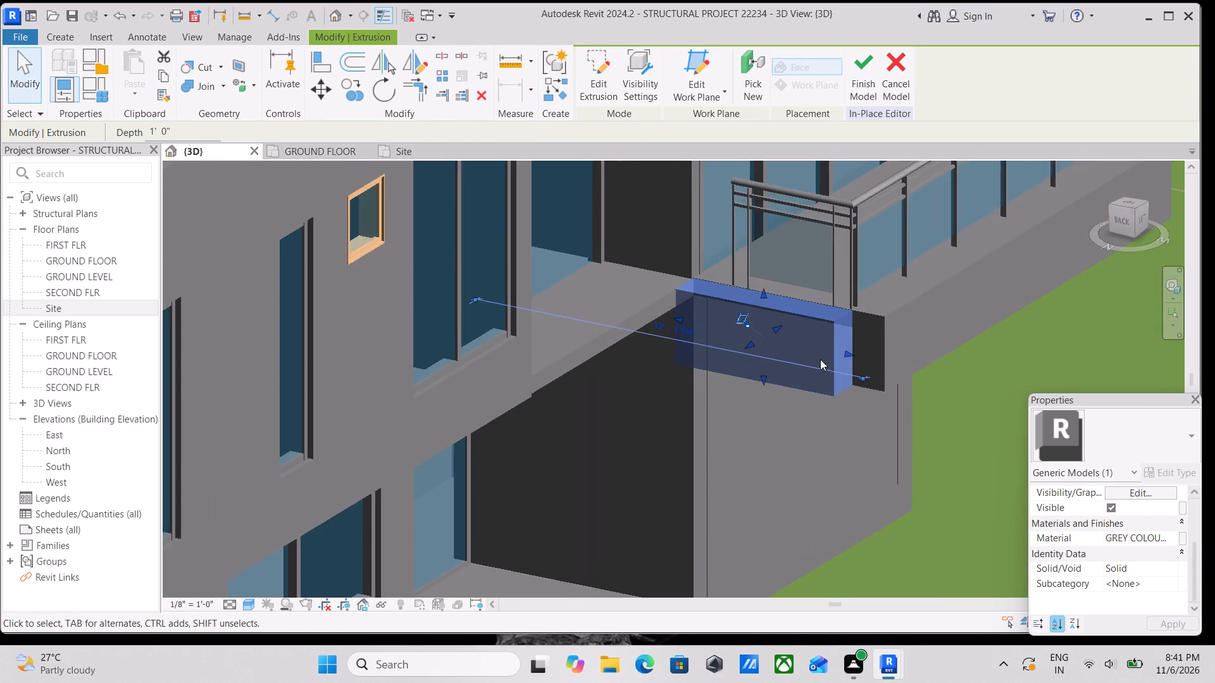
scroll(820, 359, "up", 2)
left_click_drag(856, 349, 878, 355)
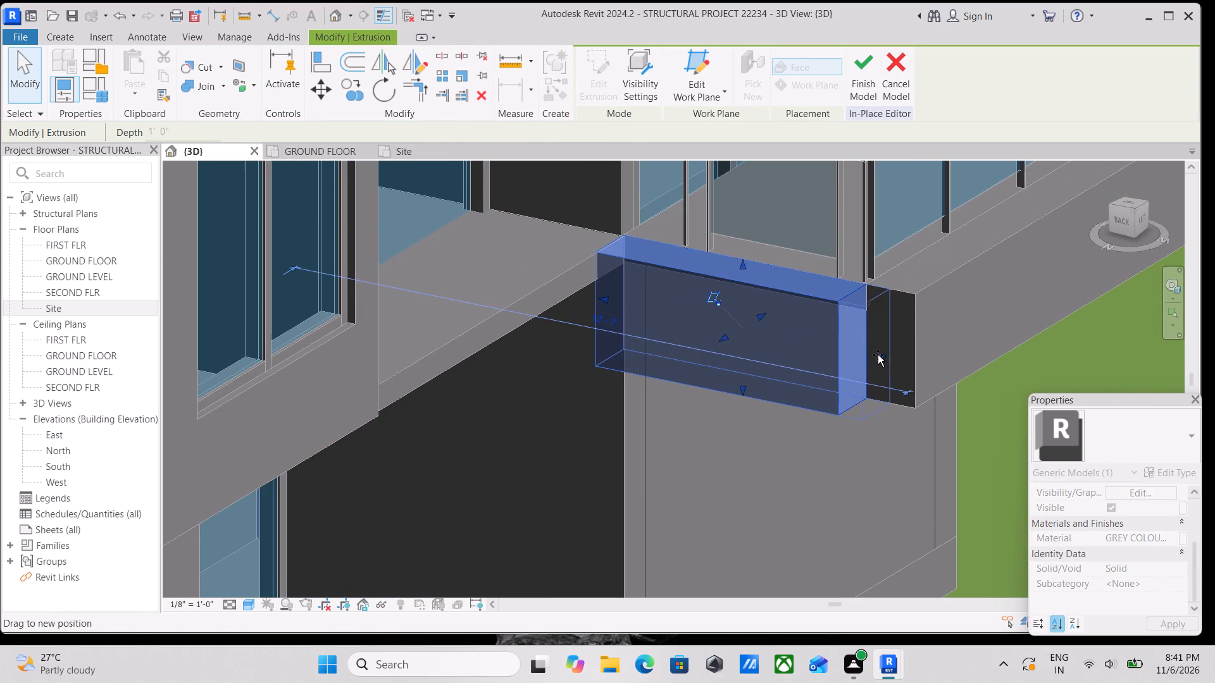
left_click_drag(878, 355, 898, 361)
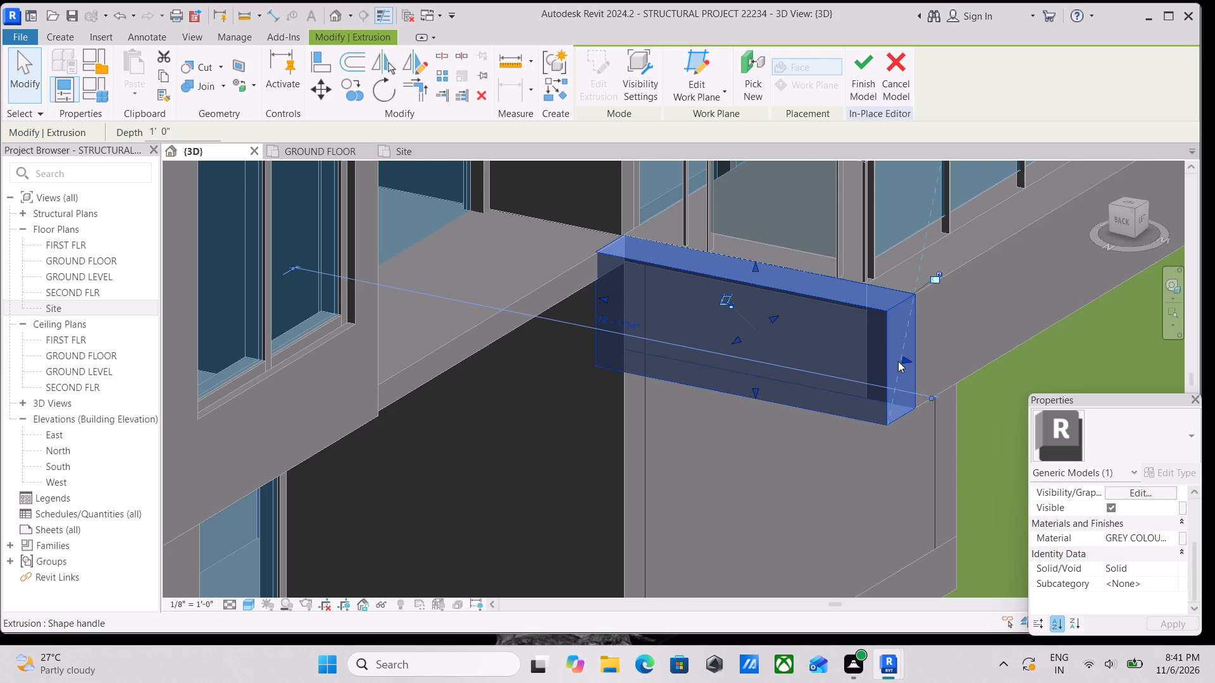
scroll(897, 361, "down", 1)
left_click(865, 68)
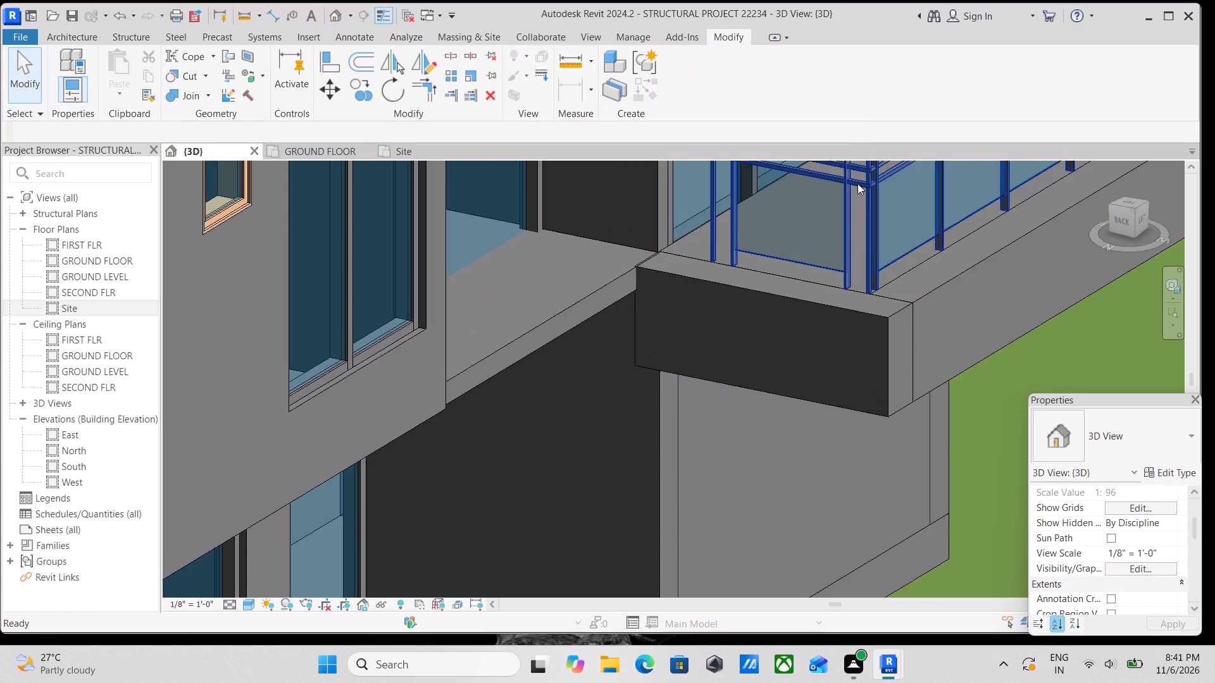
scroll(862, 243, "down", 3)
key("Escape")
Examine the balcony's rear, side and front beams and the building's exterior from all sides in 3D.
scroll(889, 298, "down", 2)
scroll(940, 312, "down", 2)
middle_click_drag(954, 324, 758, 309, "shift")
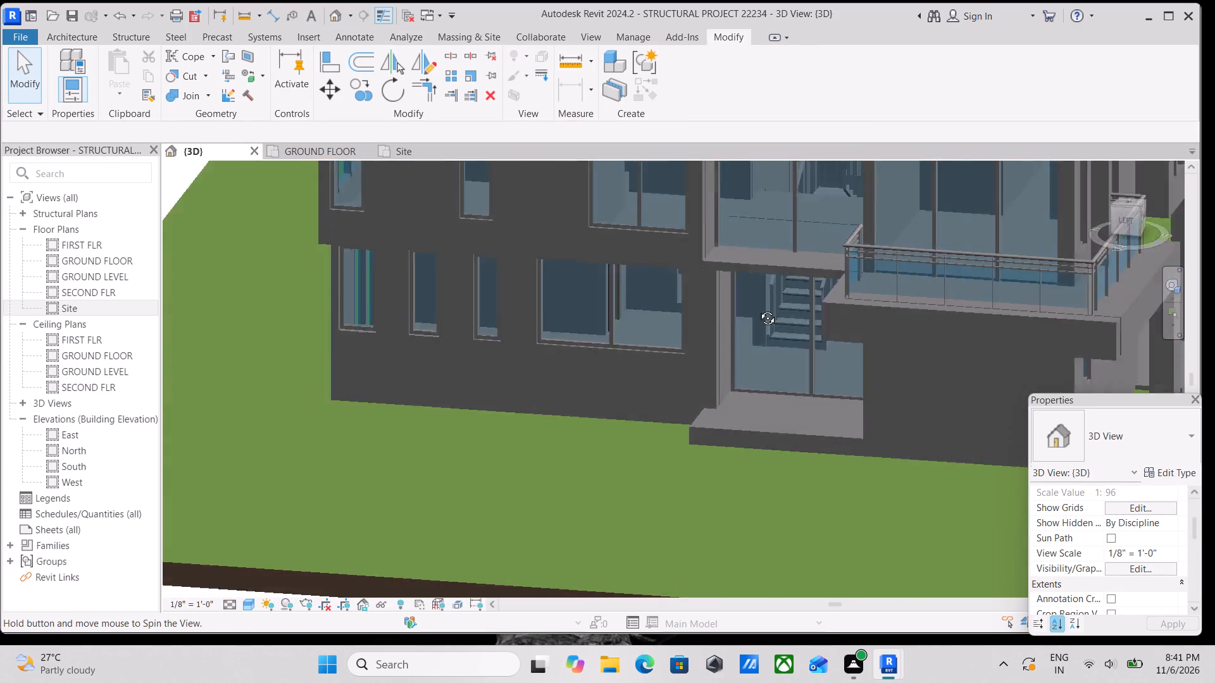
middle_click_drag(758, 309, 575, 243, "shift")
scroll(738, 211, "down", 1, "shift")
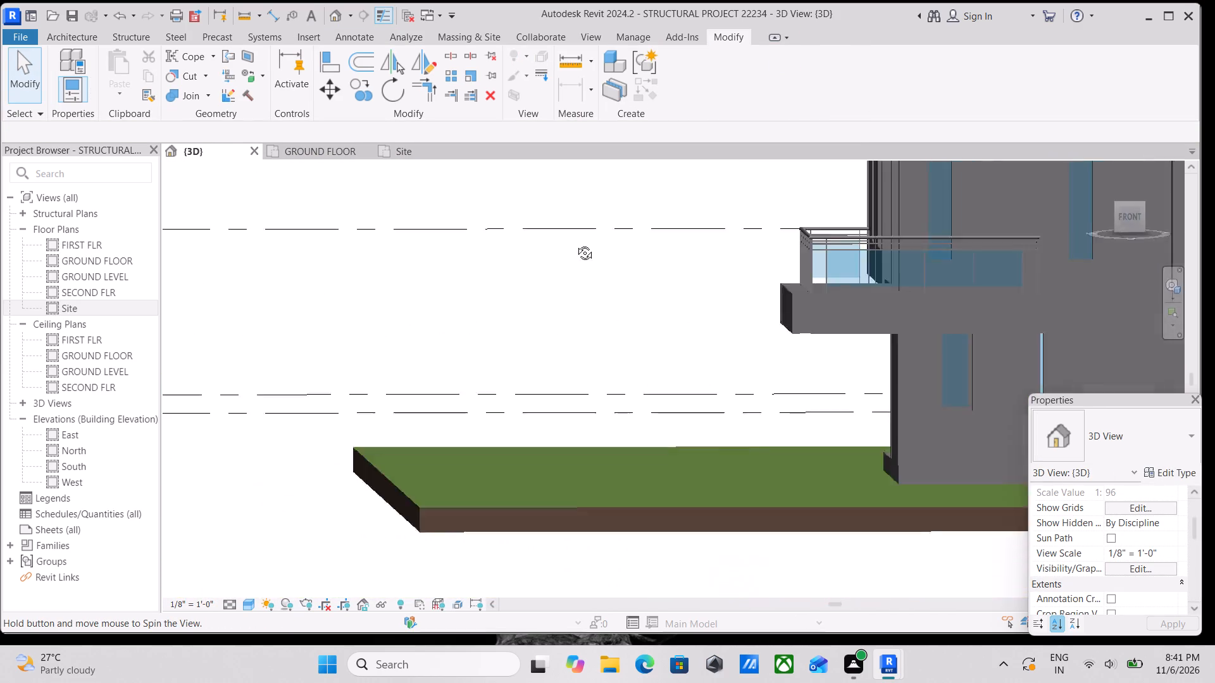
middle_click_drag(575, 243, 858, 258, "shift")
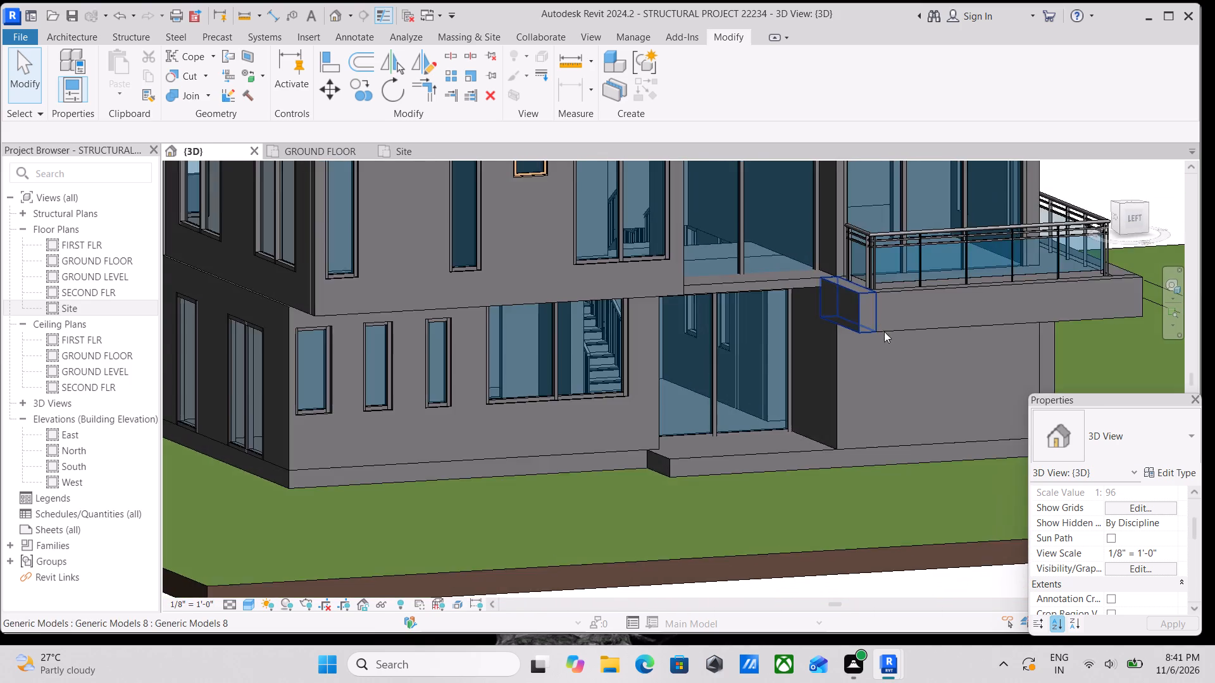
middle_click_drag(880, 328, 825, 309, "shift")
middle_click_drag(517, 263, 539, 185, "shift")
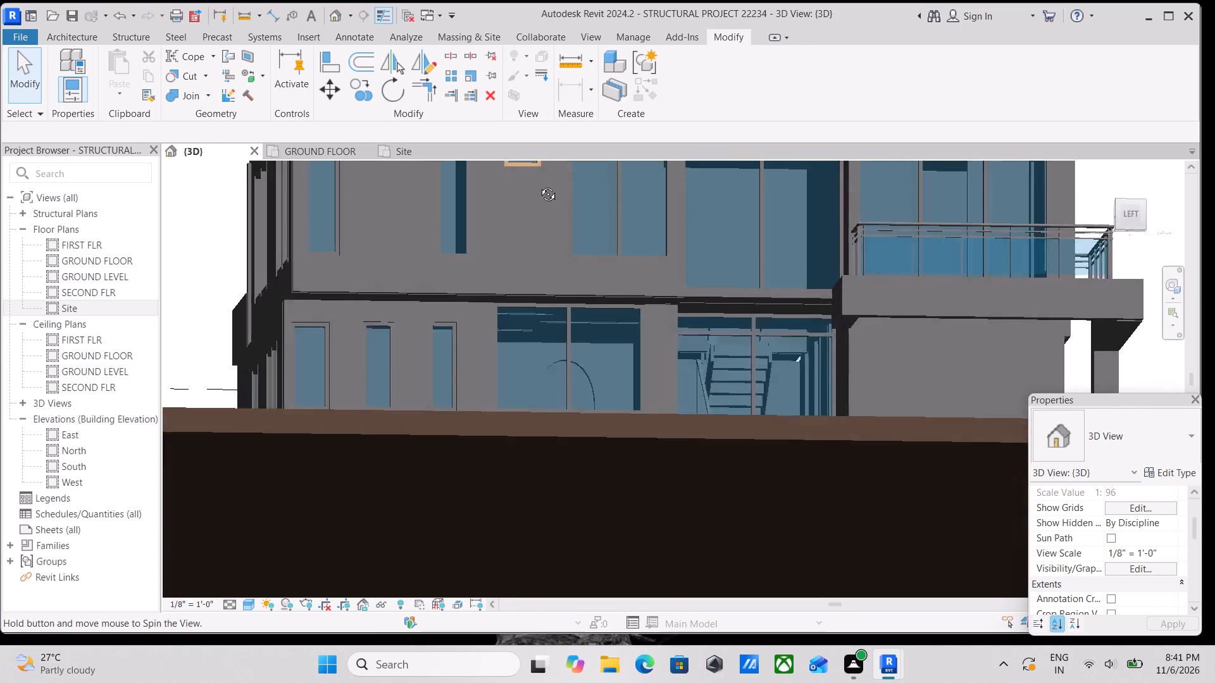
middle_click_drag(539, 185, 542, 178, "shift")
middle_click_drag(492, 280, 632, 273, "shift")
scroll(613, 232, "up", 2)
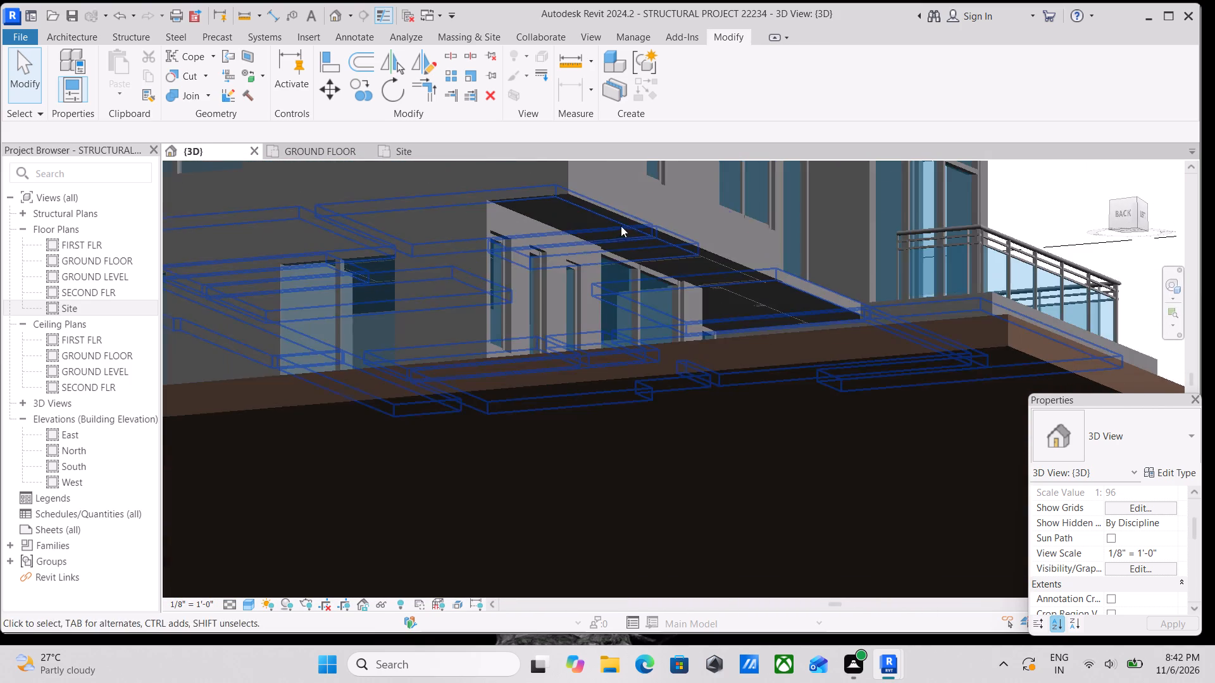
scroll(732, 261, "up", 1)
middle_click_drag(799, 283, 748, 399, "shift")
scroll(651, 352, "down", 2)
middle_click_drag(651, 352, 749, 398)
middle_click_drag(751, 393, 858, 283)
middle_click_drag(826, 319, 915, 348, "shift")
middle_click_drag(840, 348, 818, 254)
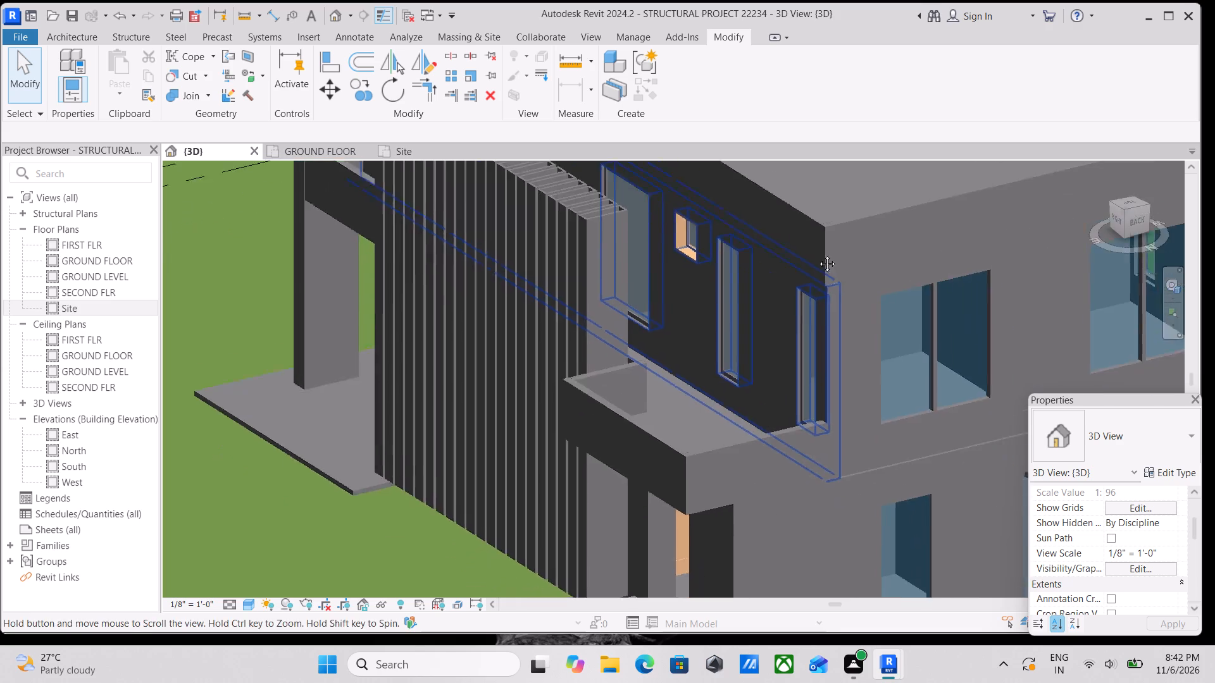
middle_click_drag(818, 254, 818, 241)
middle_click_drag(744, 369, 902, 391, "shift")
middle_click_drag(833, 380, 738, 323)
middle_click_drag(751, 352, 823, 253, "shift")
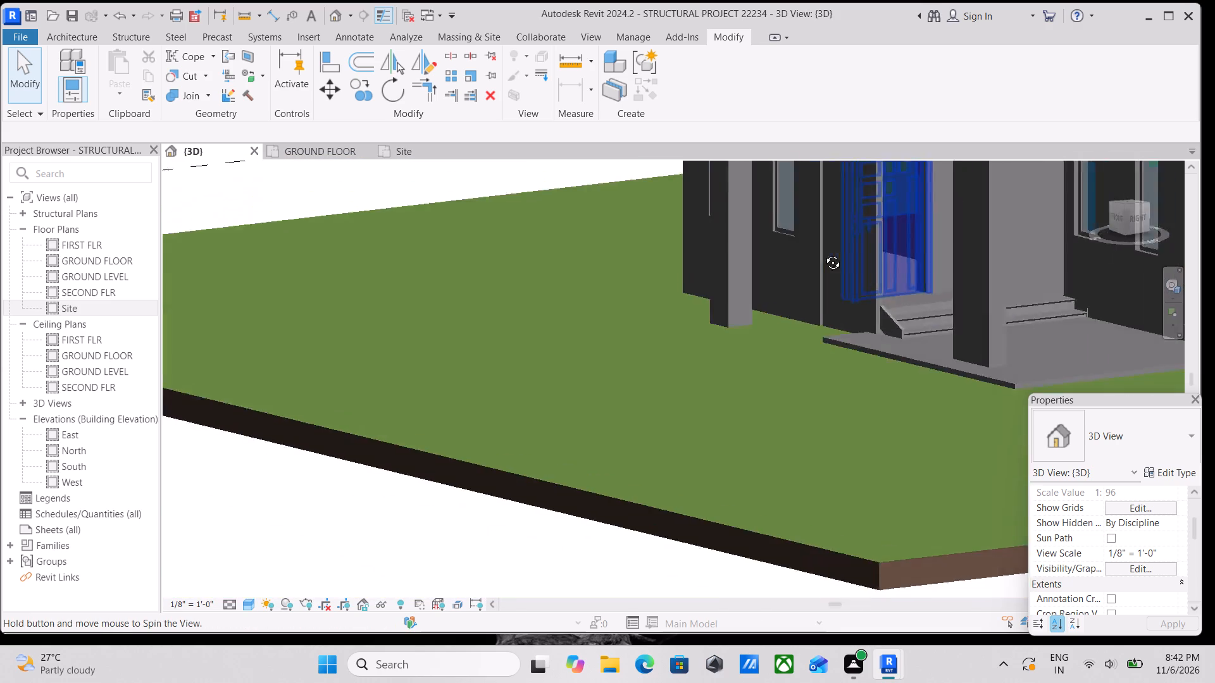
middle_click_drag(823, 253, 839, 351, "shift")
middle_click_drag(902, 335, 800, 341)
middle_click_drag(880, 330, 919, 342, "shift")
middle_click_drag(802, 335, 851, 273, "shift")
scroll(832, 277, "down", 1, "shift")
middle_click_drag(819, 289, 776, 489)
middle_click_drag(775, 478, 775, 470, "shift")
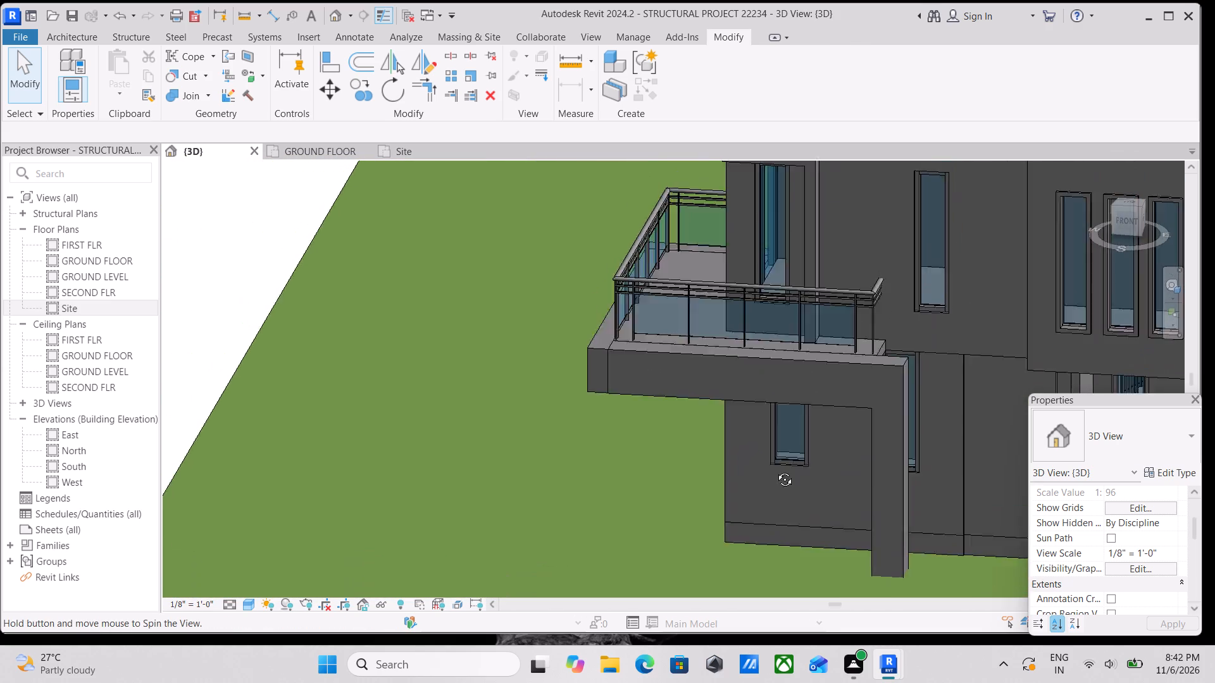
middle_click_drag(775, 470, 782, 435, "shift")
scroll(818, 401, "down", 1)
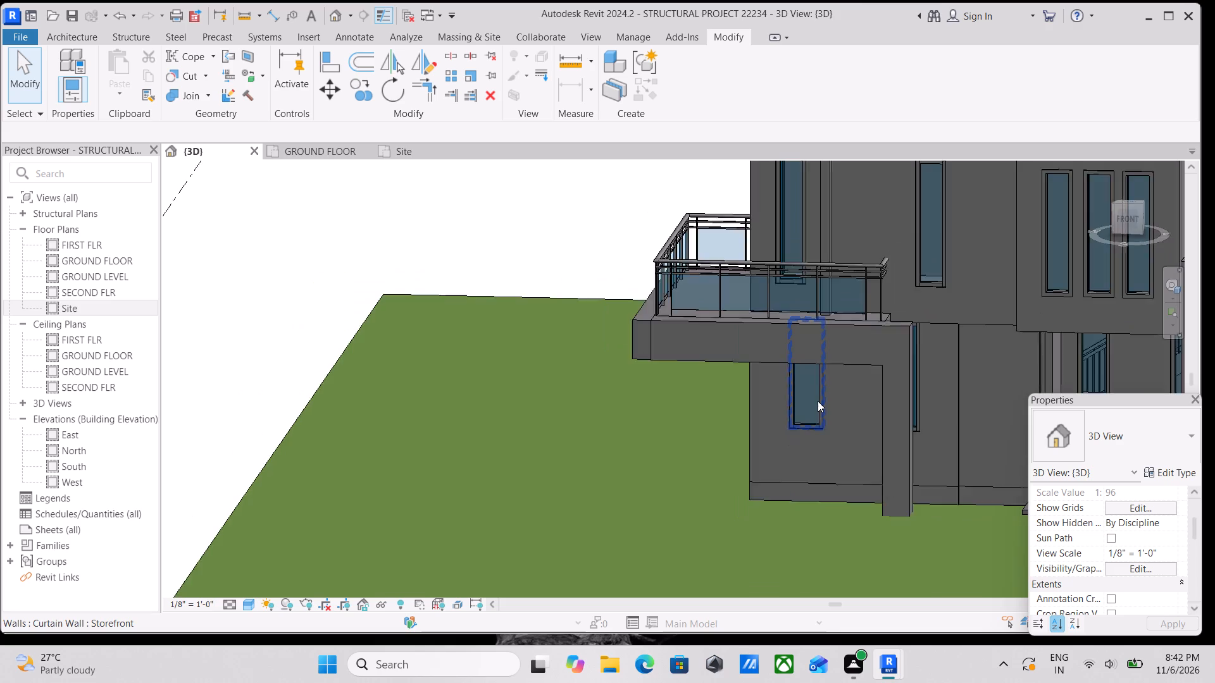
scroll(818, 402, "down", 4)
middle_click_drag(818, 402, 735, 441)
middle_click_drag(843, 379, 699, 391)
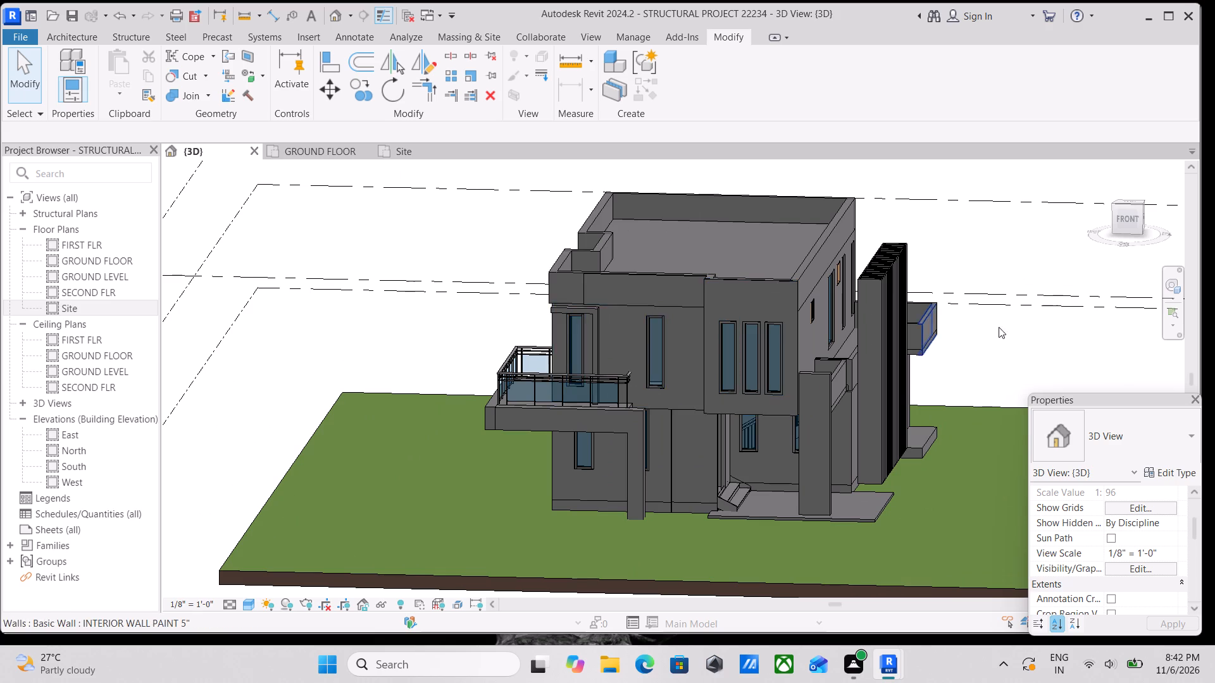
scroll(1004, 341, "up", 1)
scroll(928, 290, "down", 4)
middle_click_drag(926, 293, 992, 384)
scroll(762, 403, "up", 4)
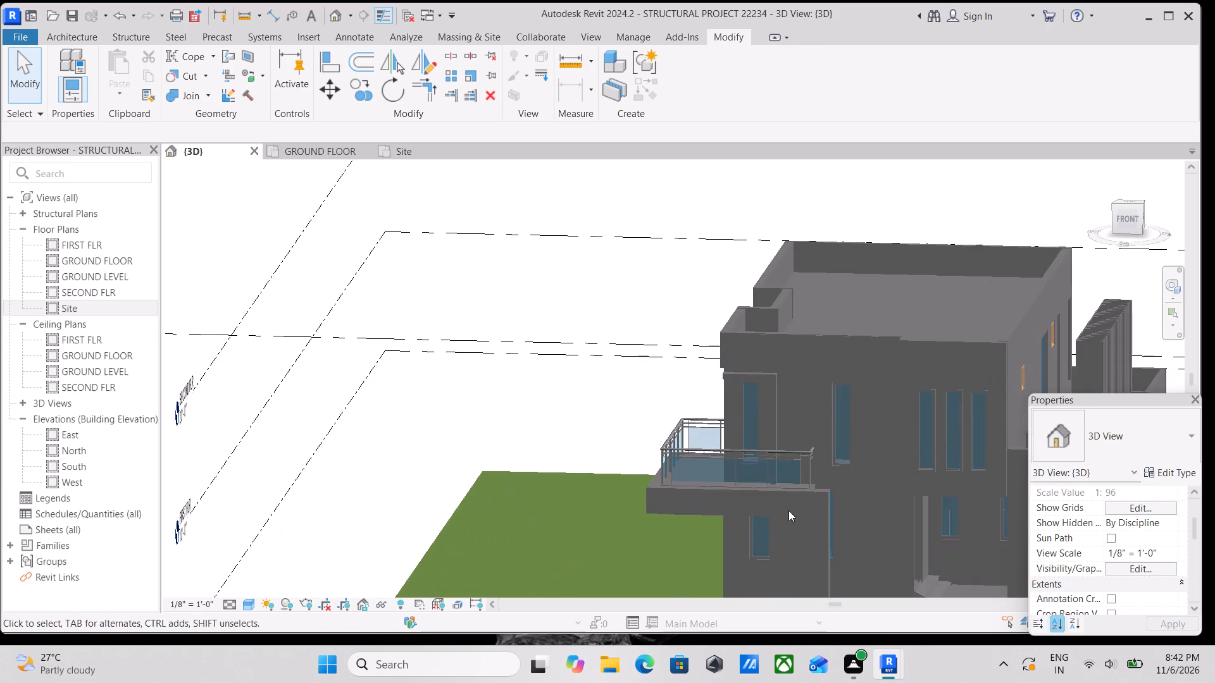
scroll(842, 421, "up", 1)
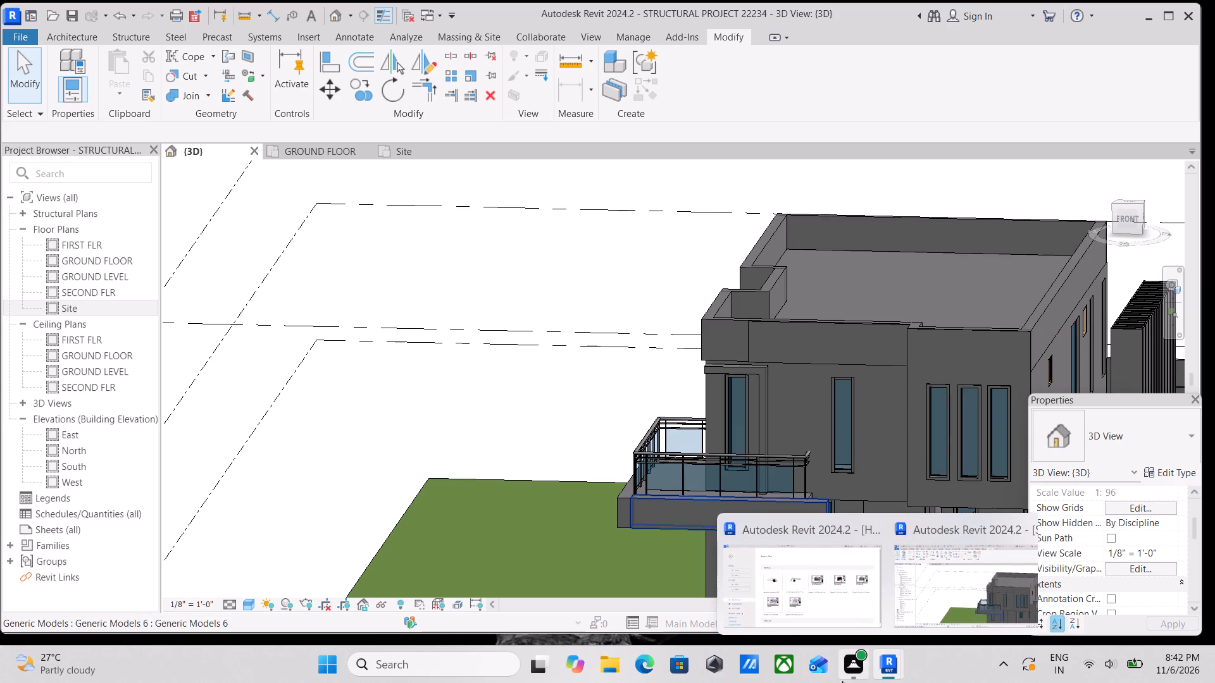
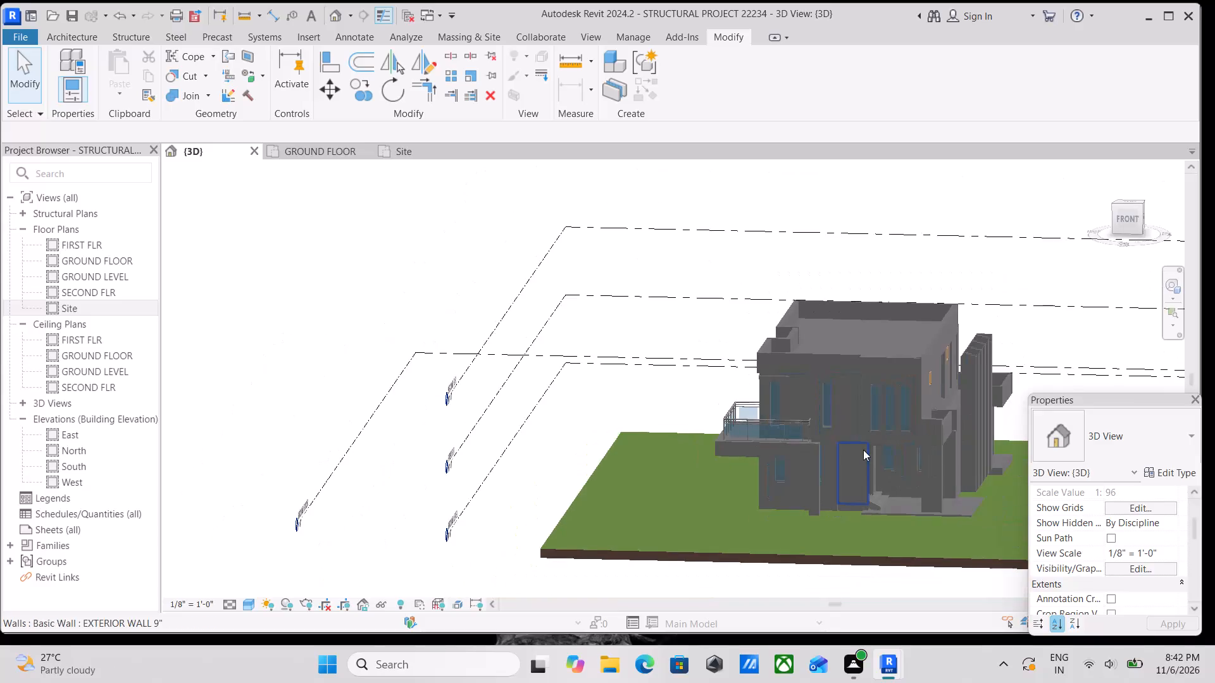
Inspect the house exterior in 3D from all sides, including the balcony, roof parapet and vertical fin screen.
scroll(856, 446, "up", 4)
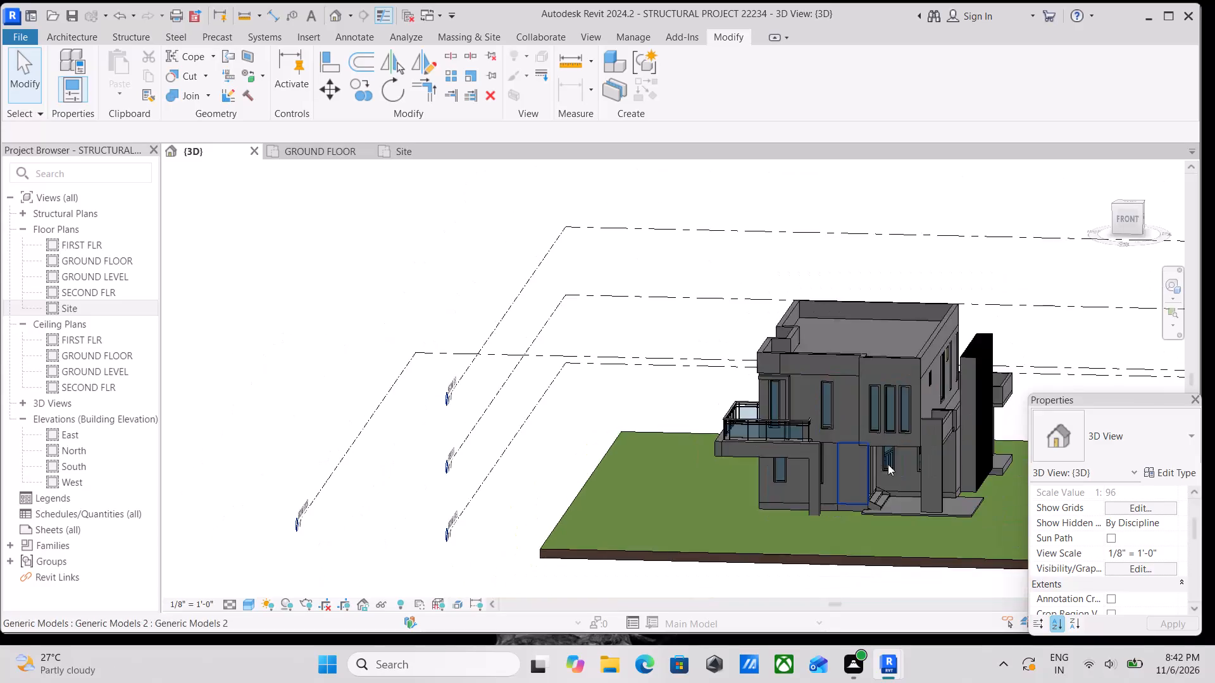
scroll(930, 467, "up", 1)
middle_click_drag(930, 464, 873, 402)
scroll(866, 394, "up", 1)
scroll(858, 411, "down", 6)
middle_click_drag(850, 426, 941, 478, "shift")
middle_click_drag(899, 430, 1038, 448)
middle_click_drag(1006, 444, 752, 418, "shift")
scroll(801, 438, "up", 1)
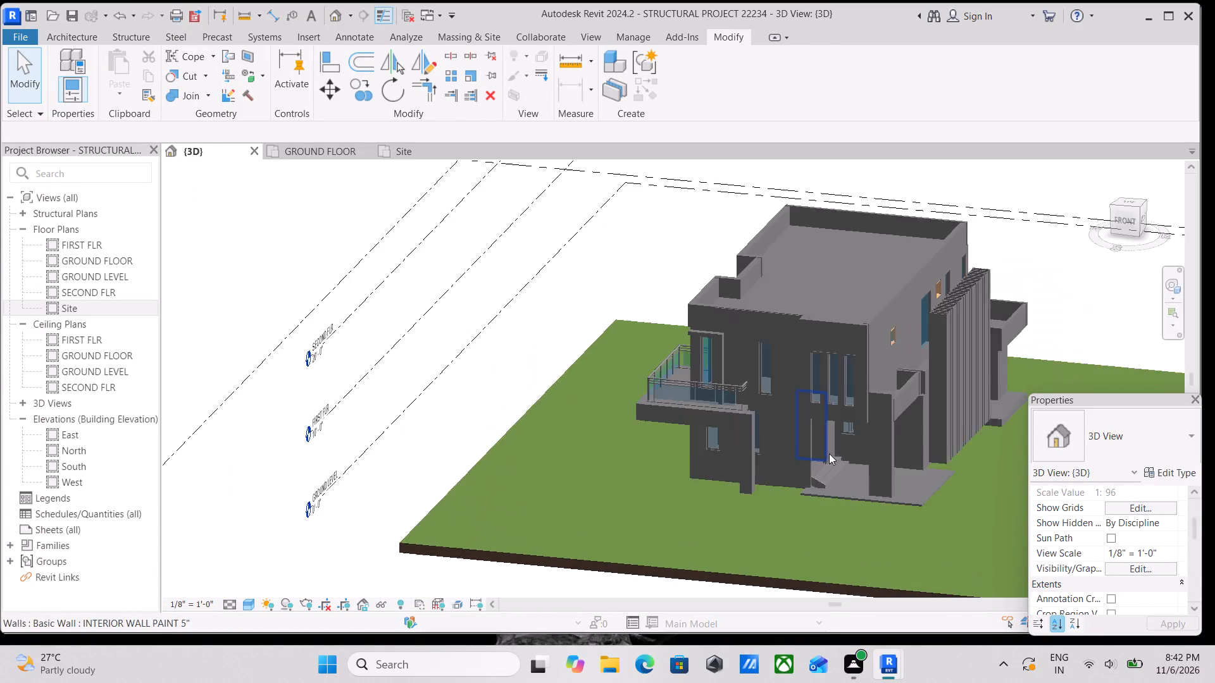
scroll(829, 453, "up", 1)
scroll(882, 454, "up", 3)
middle_click_drag(820, 407, 971, 575)
middle_click_drag(944, 496, 961, 597)
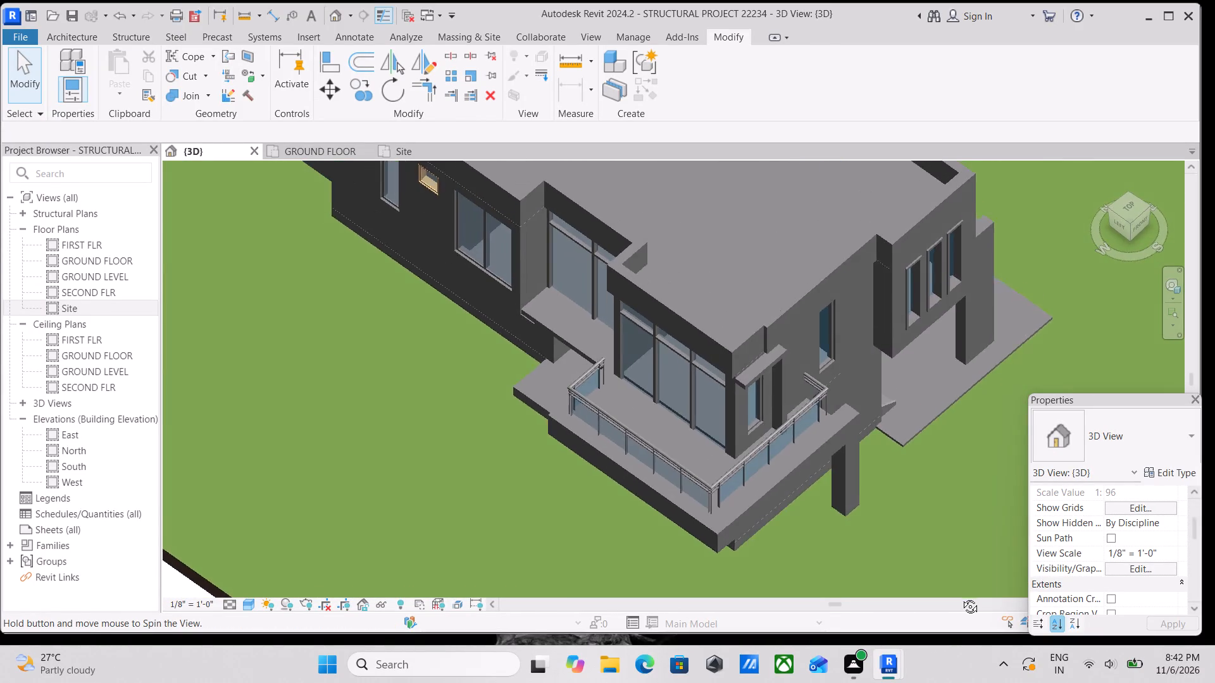
middle_click_drag(961, 597, 1062, 571)
middle_click_drag(924, 521, 589, 457)
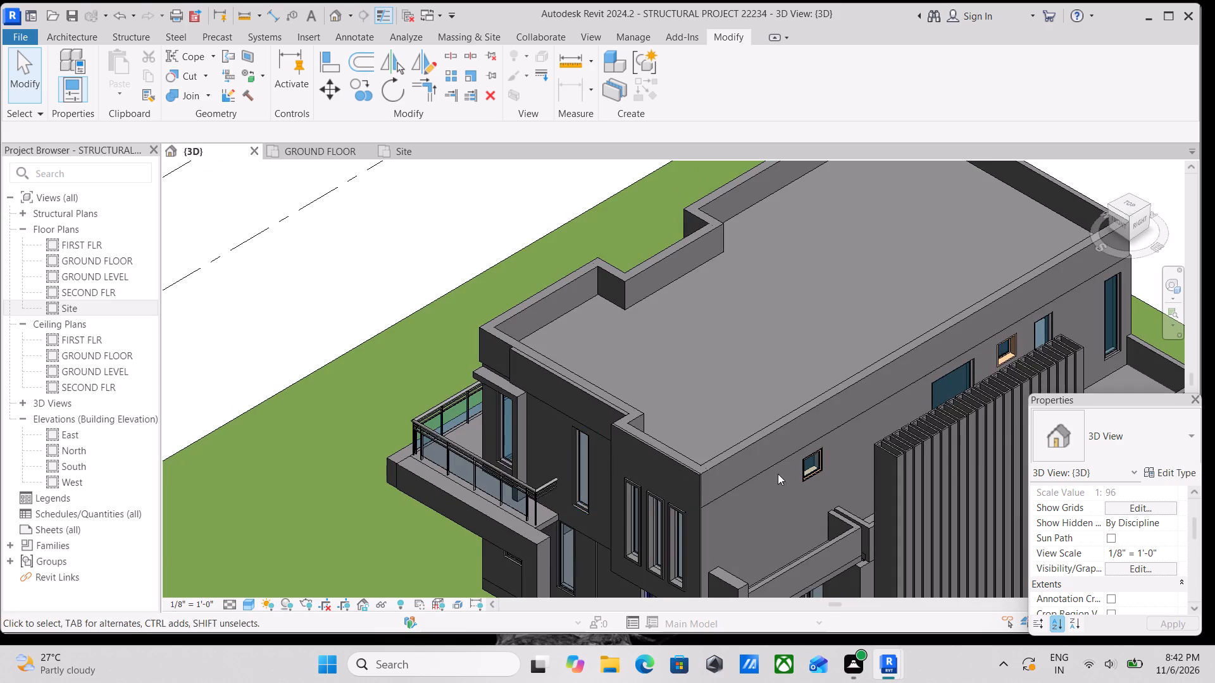
middle_click_drag(778, 474, 776, 425)
middle_click_drag(766, 477, 964, 563, "shift")
middle_click_drag(912, 527, 809, 489)
middle_click_drag(785, 490, 1027, 528)
middle_click_drag(818, 497, 944, 574)
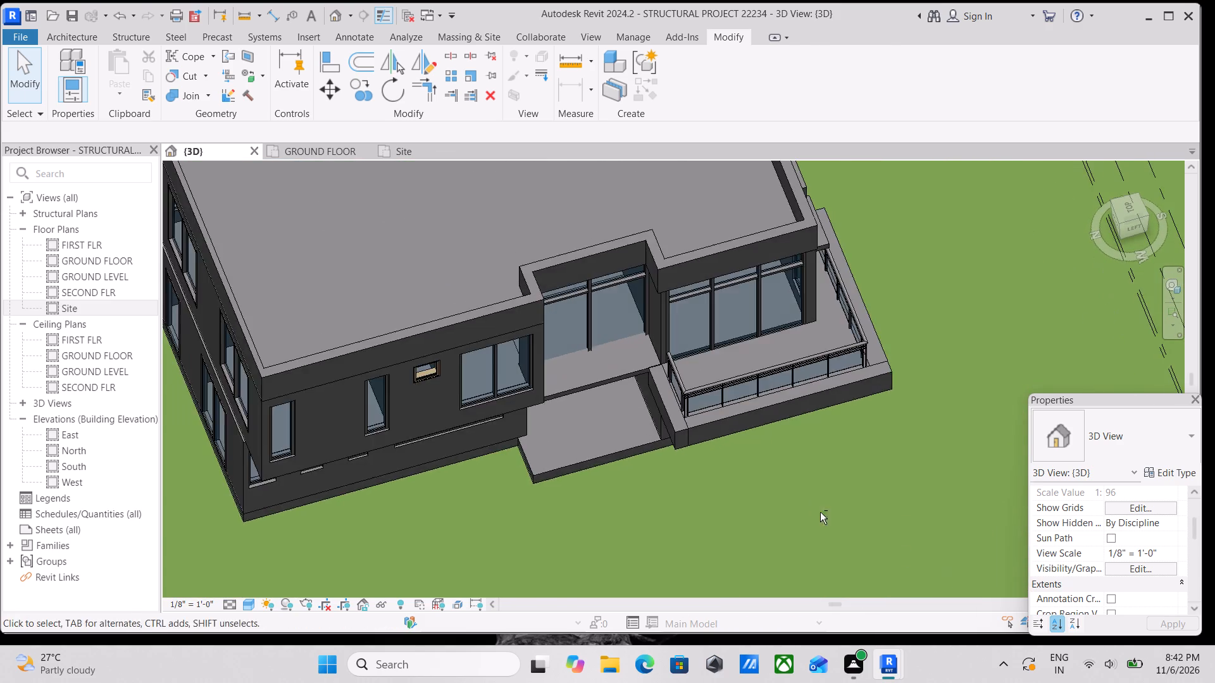
middle_click_drag(787, 501, 549, 445, "shift")
middle_click_drag(1031, 503, 858, 329)
scroll(904, 432, "down", 3)
middle_click_drag(896, 425, 824, 336)
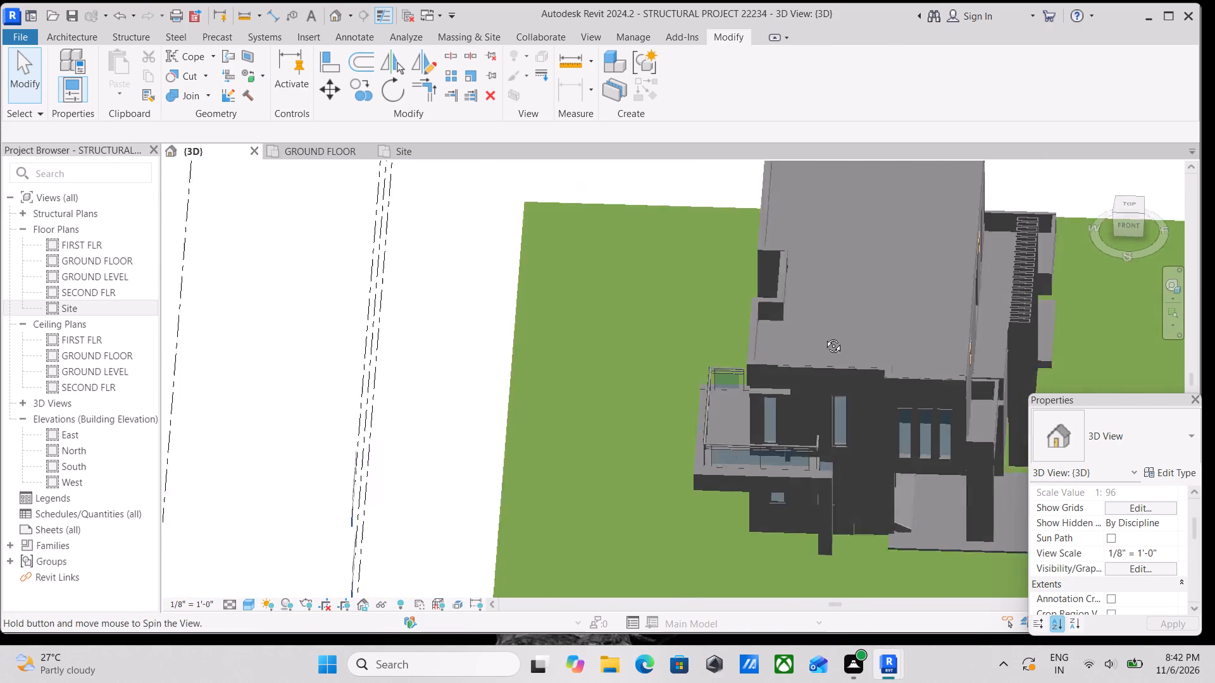
middle_click_drag(824, 336, 688, 286)
middle_click_drag(833, 377, 818, 293)
middle_click_drag(829, 357, 835, 319, "shift")
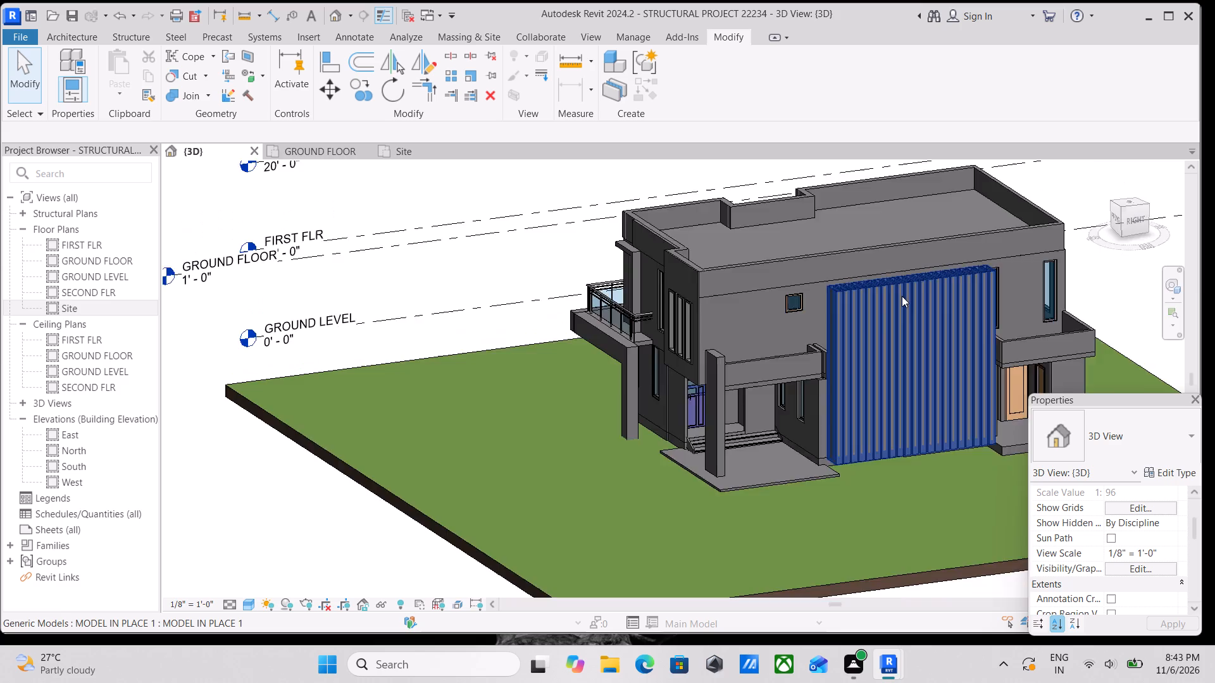
Stretch the top of the in-place vertical fin screen on the side wall upward, closer to the roof parapet.
scroll(902, 296, "up", 3)
scroll(913, 239, "up", 3)
left_click(904, 294)
scroll(918, 278, "up", 3)
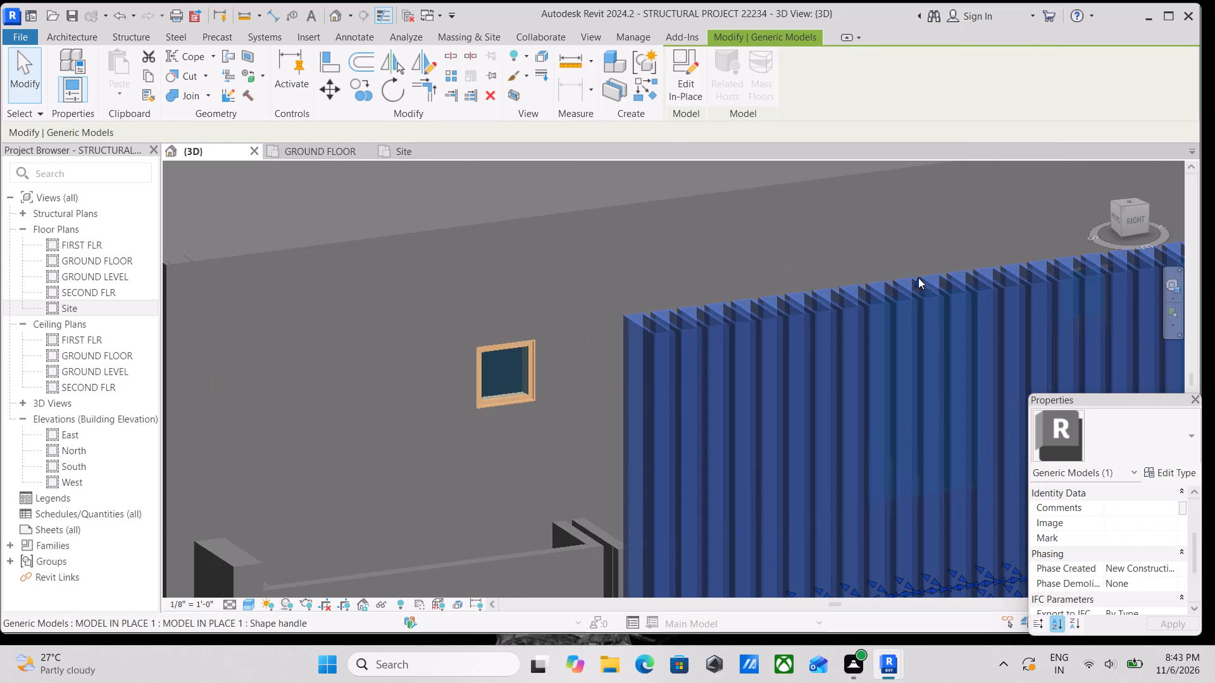
left_click_drag(918, 278, 925, 236)
scroll(926, 235, "down", 3)
middle_click_drag(926, 235, 913, 312)
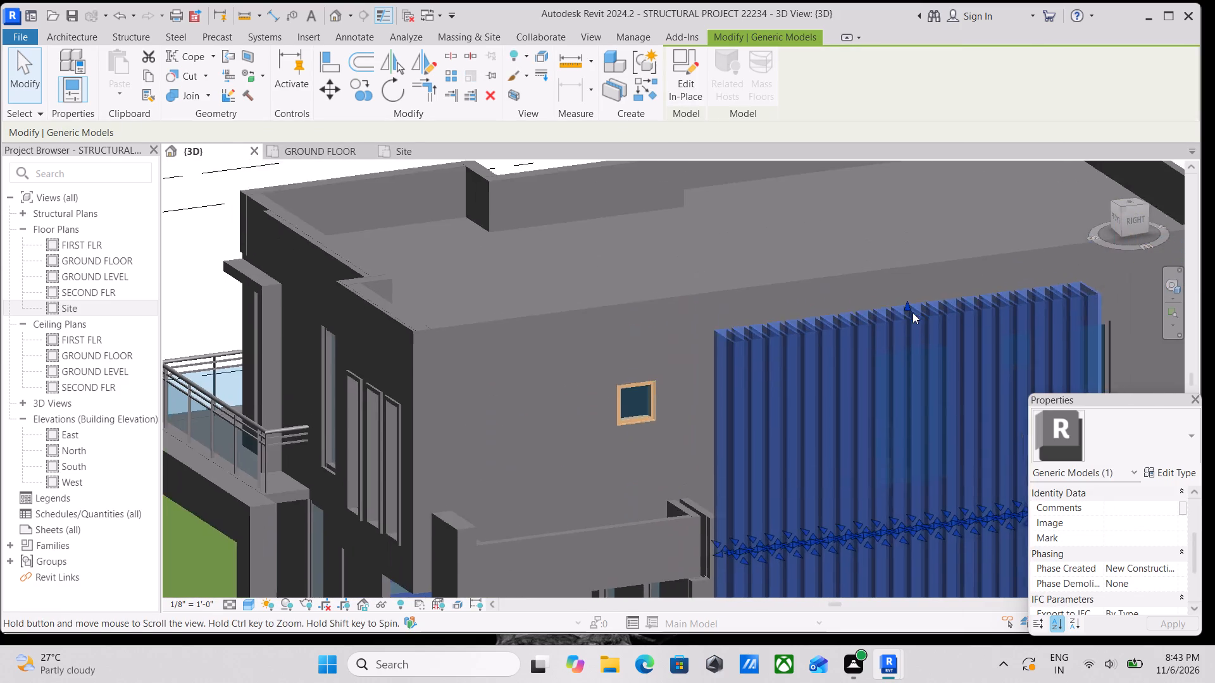
scroll(912, 310, "up", 3)
scroll(910, 309, "down", 3)
middle_click_drag(910, 309, 959, 337, "shift")
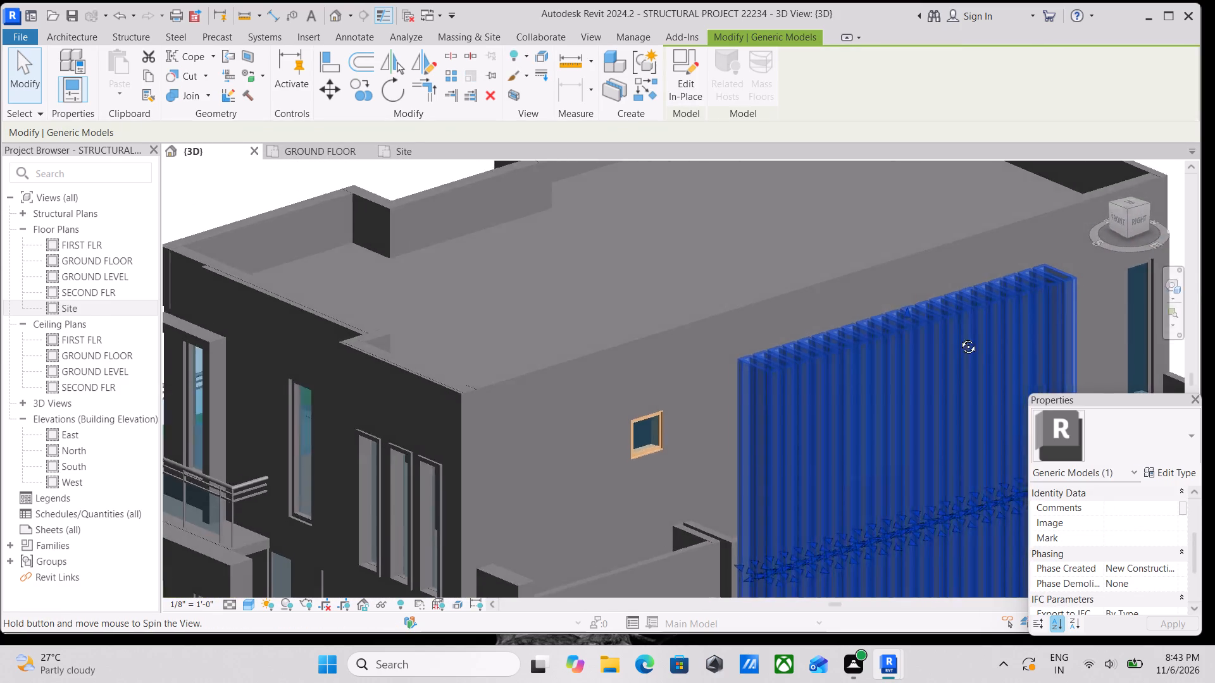
middle_click_drag(959, 337, 1054, 283, "shift")
middle_click_drag(1052, 290, 721, 316)
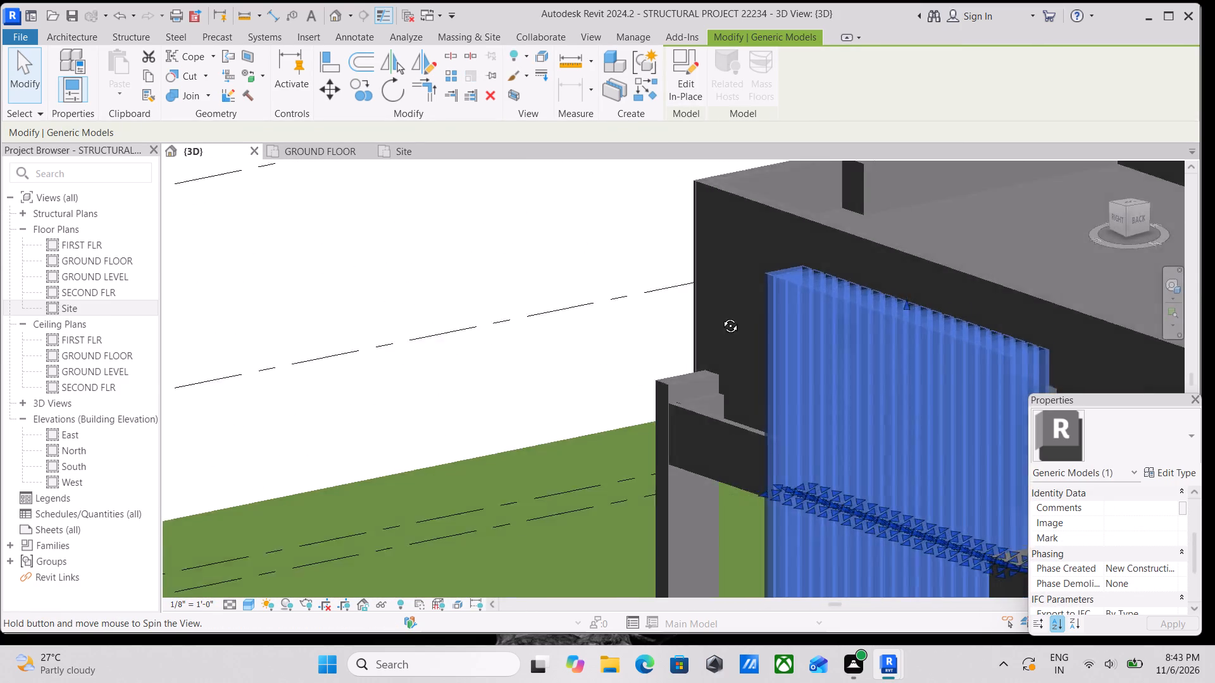
middle_click_drag(721, 316, 894, 481)
middle_click_drag(910, 408, 907, 328)
scroll(910, 395, "down", 1)
key("Escape")
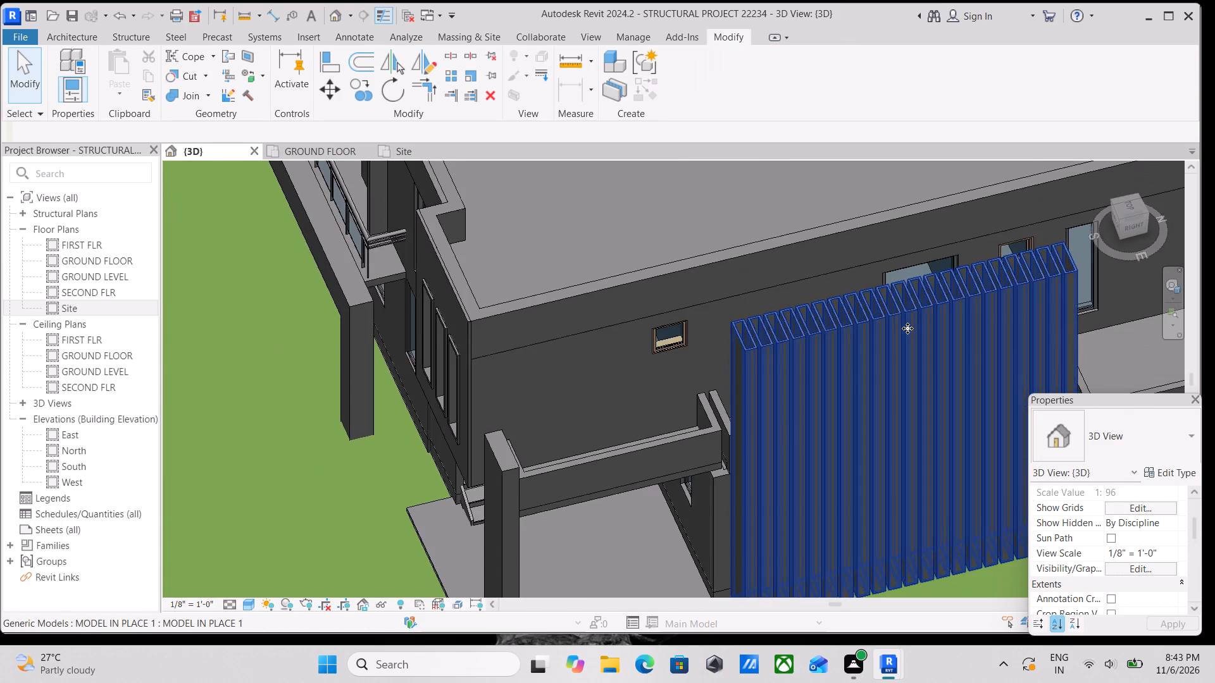
Examine the fin screen's height and position against the side wall, roof and windows from several sides.
scroll(907, 328, "down", 3)
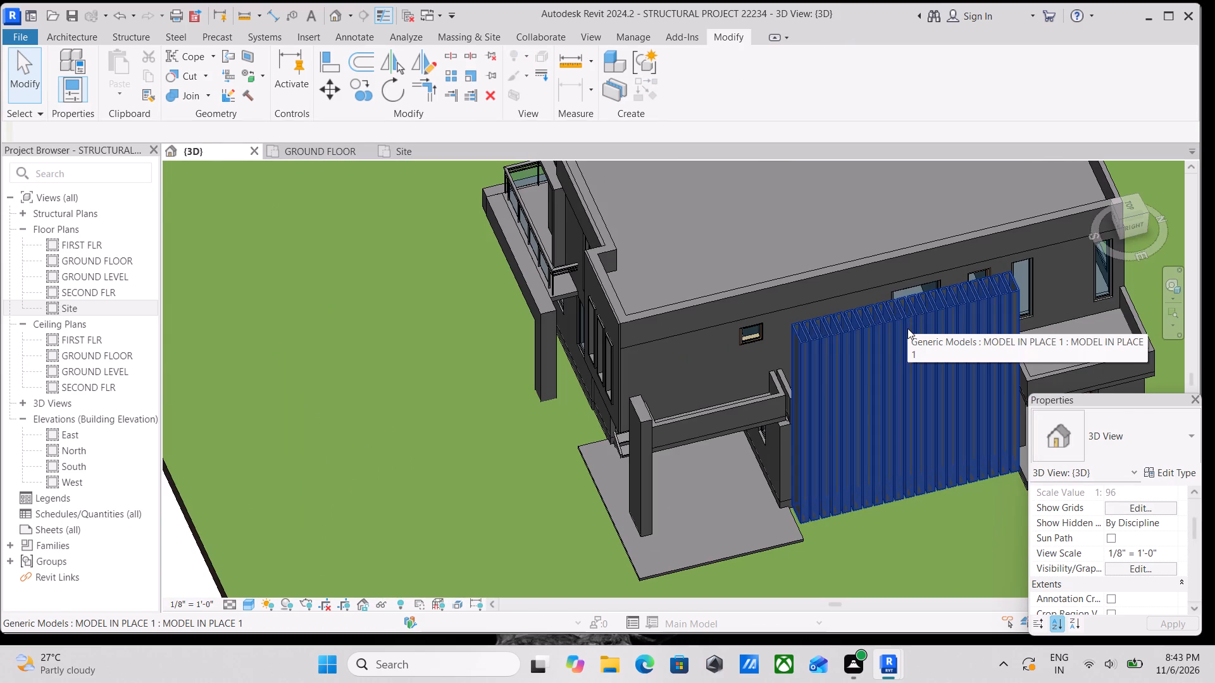
scroll(897, 328, "up", 3)
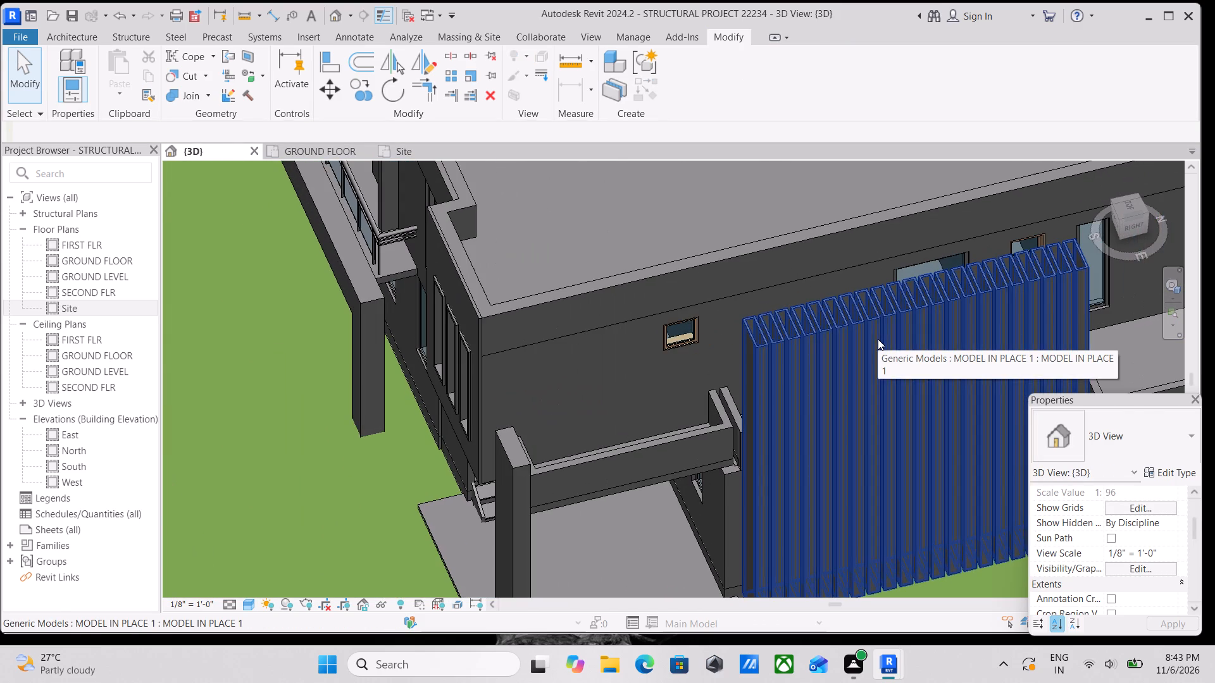
scroll(870, 346, "down", 2)
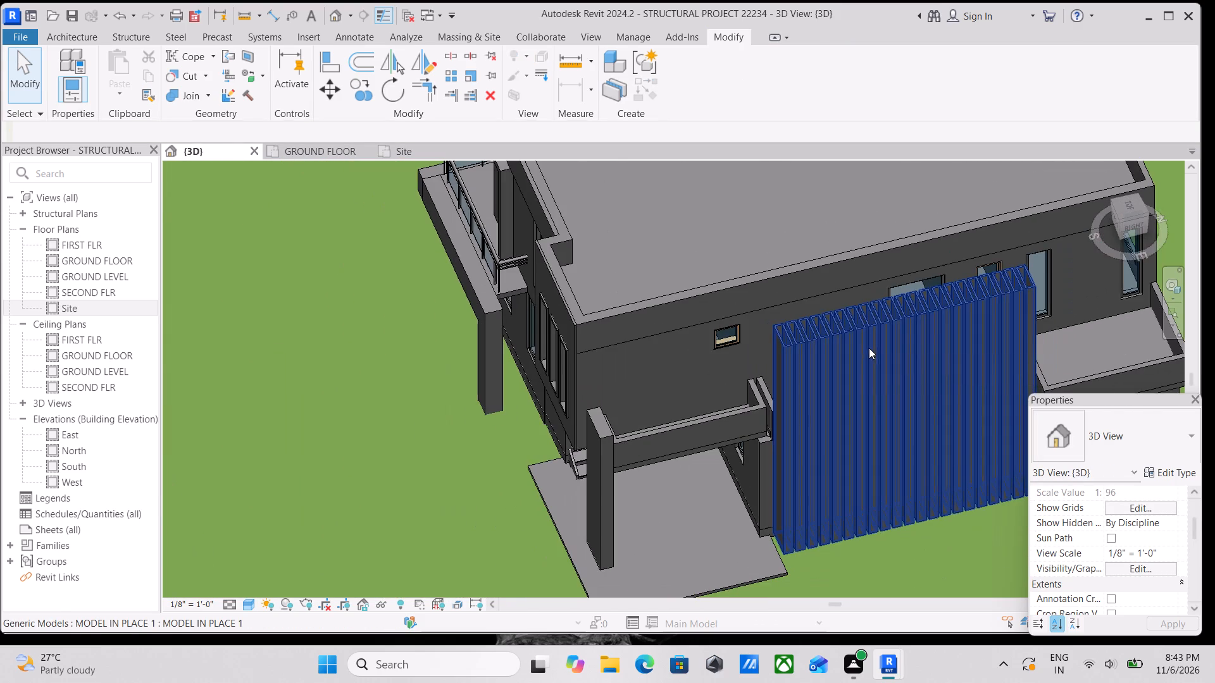
scroll(868, 348, "down", 3)
middle_click_drag(866, 367, 945, 285, "shift")
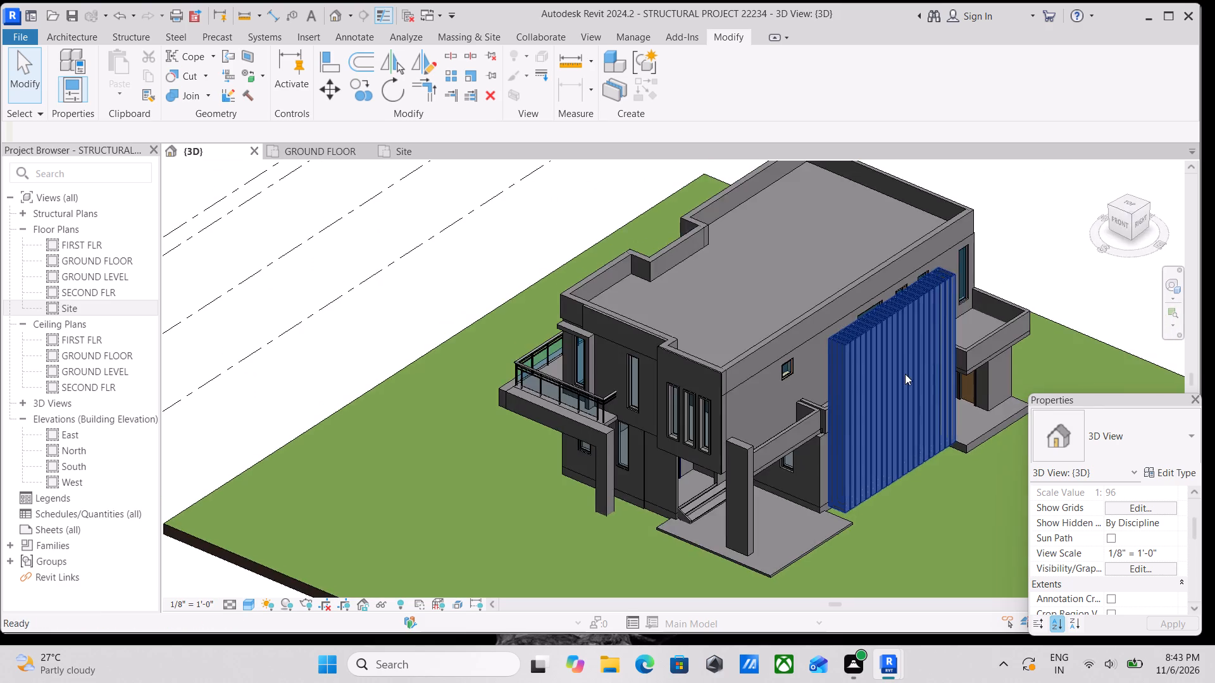
middle_click_drag(904, 368, 969, 330)
scroll(940, 446, "up", 3, "shift")
middle_click_drag(885, 413, 902, 424, "shift")
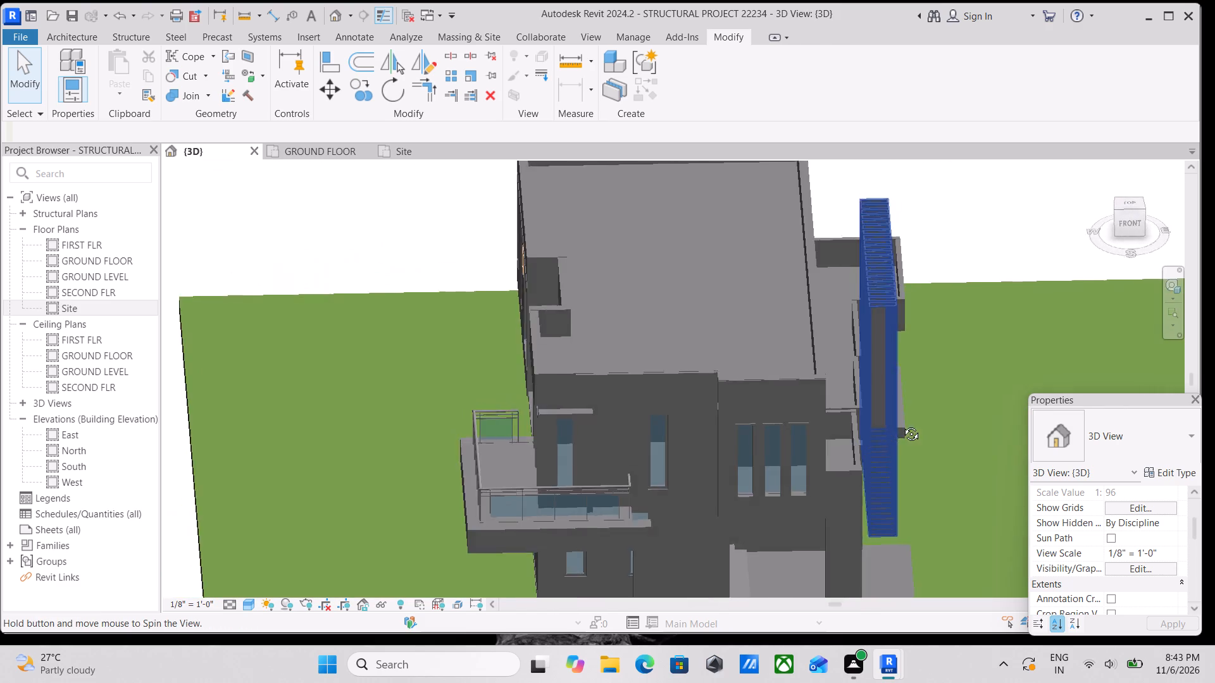
middle_click_drag(902, 424, 626, 325, "shift")
middle_click_drag(892, 423, 885, 415, "shift")
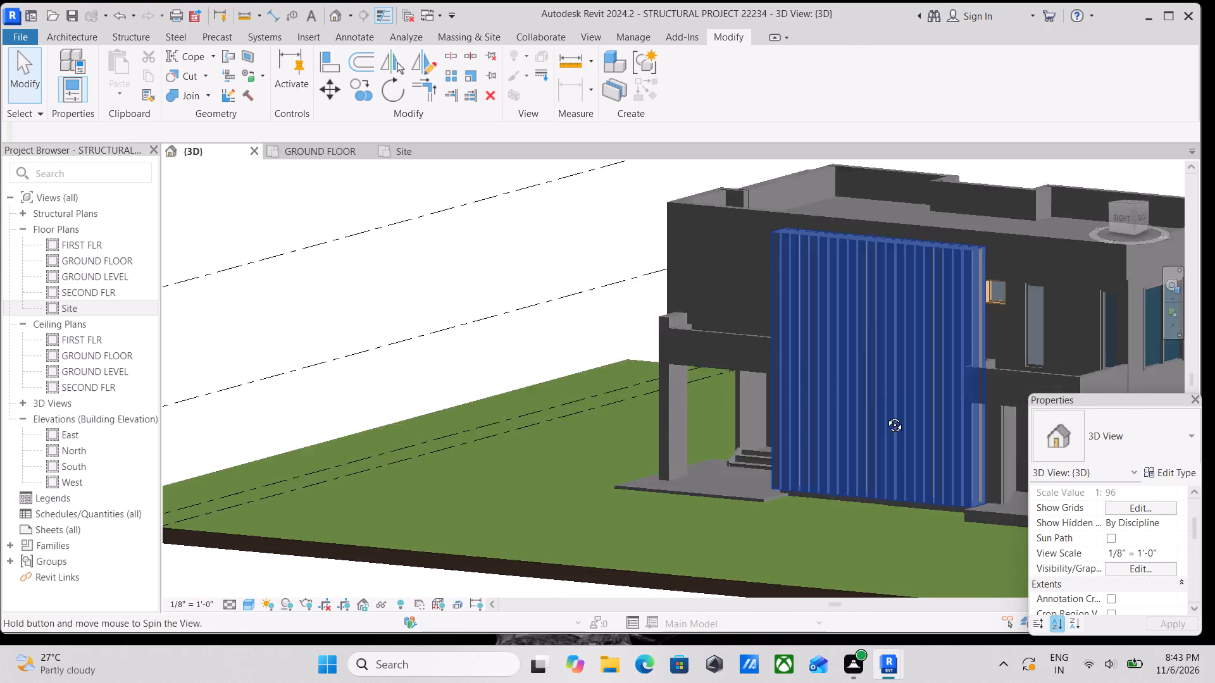
middle_click_drag(885, 415, 804, 435, "shift")
middle_click_drag(935, 434, 928, 433, "shift")
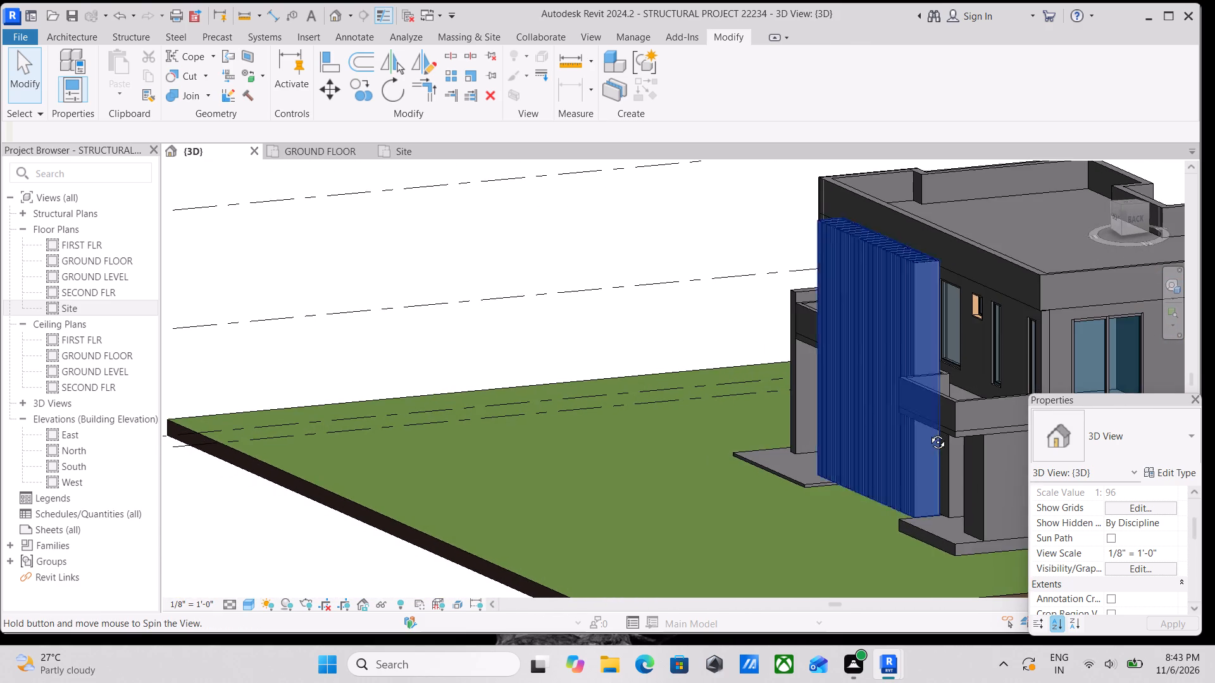
middle_click_drag(928, 433, 873, 481, "shift")
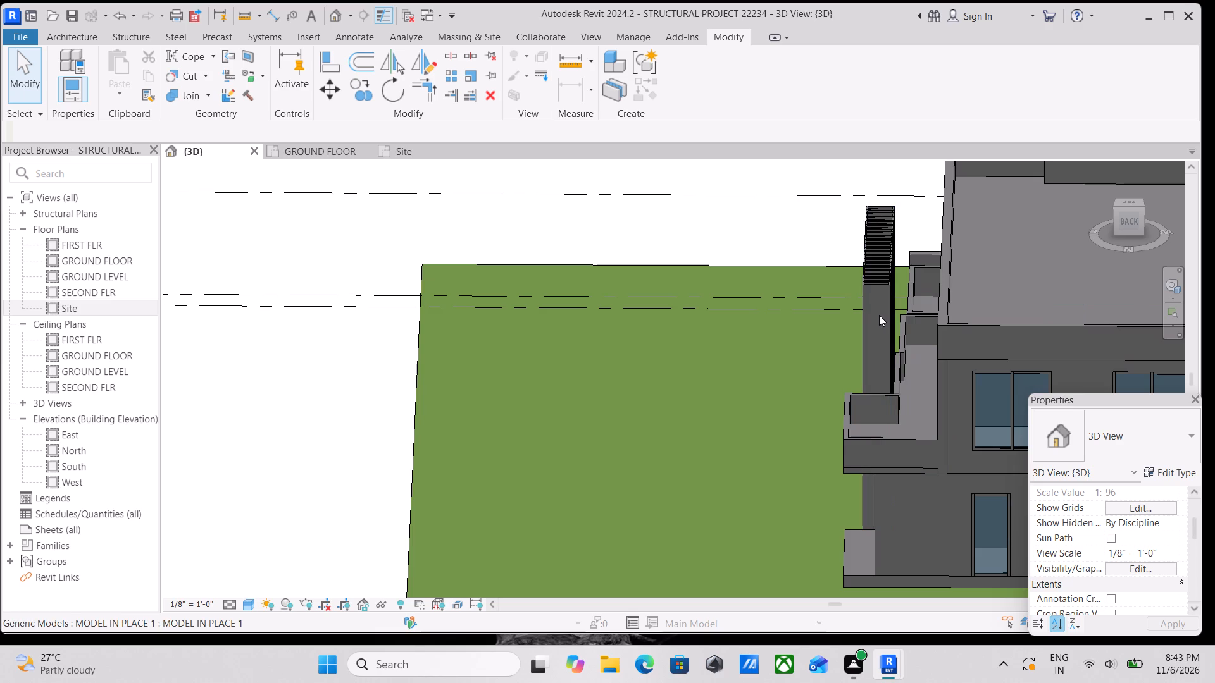
left_click(1129, 229)
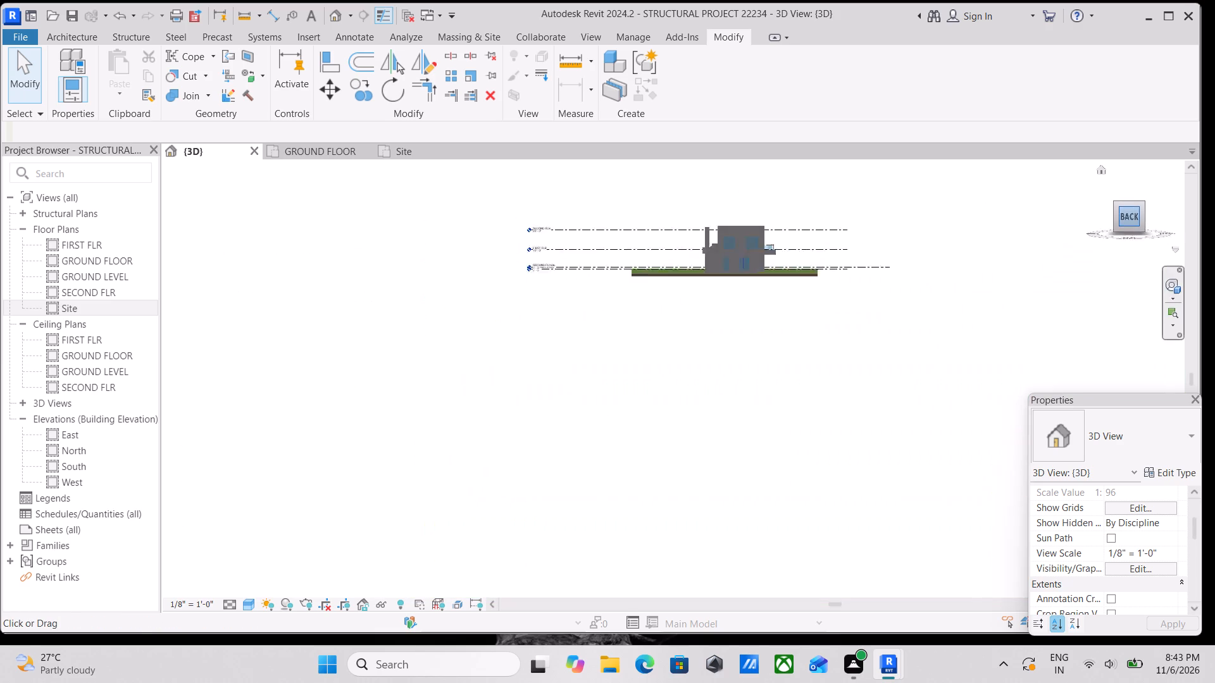
scroll(828, 350, "up", 4)
scroll(707, 351, "up", 4)
middle_click_drag(612, 349, 721, 439, "shift")
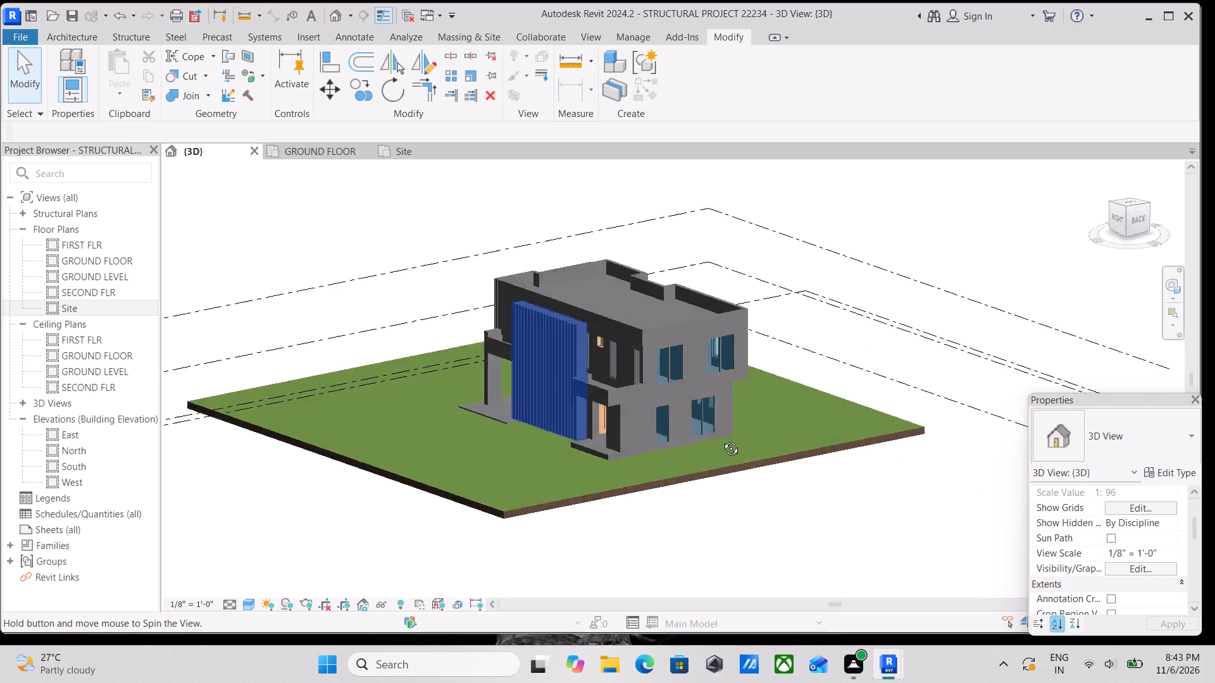
middle_click_drag(721, 439, 966, 521, "shift")
middle_click_drag(718, 396, 856, 505, "shift")
middle_click_drag(807, 481, 673, 371, "shift")
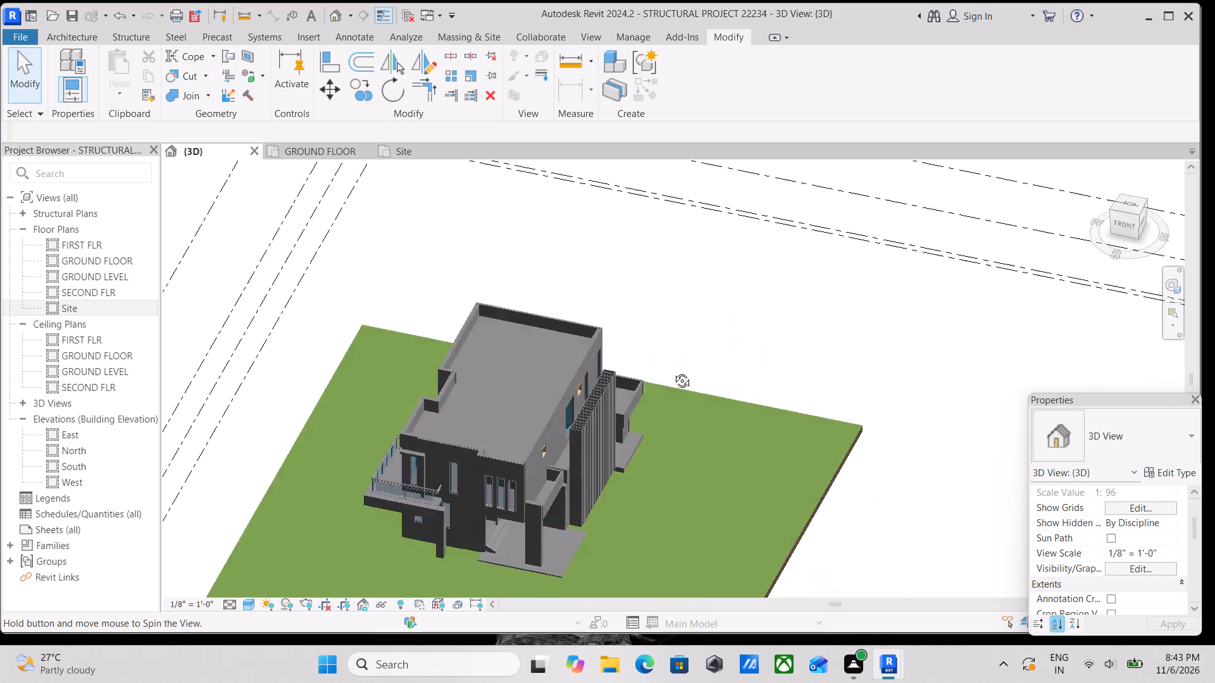
middle_click_drag(673, 371, 559, 253, "shift")
Stretch the top of the vertical fin screen further upward, past the roof parapet's top edge.
scroll(501, 309, "up", 4)
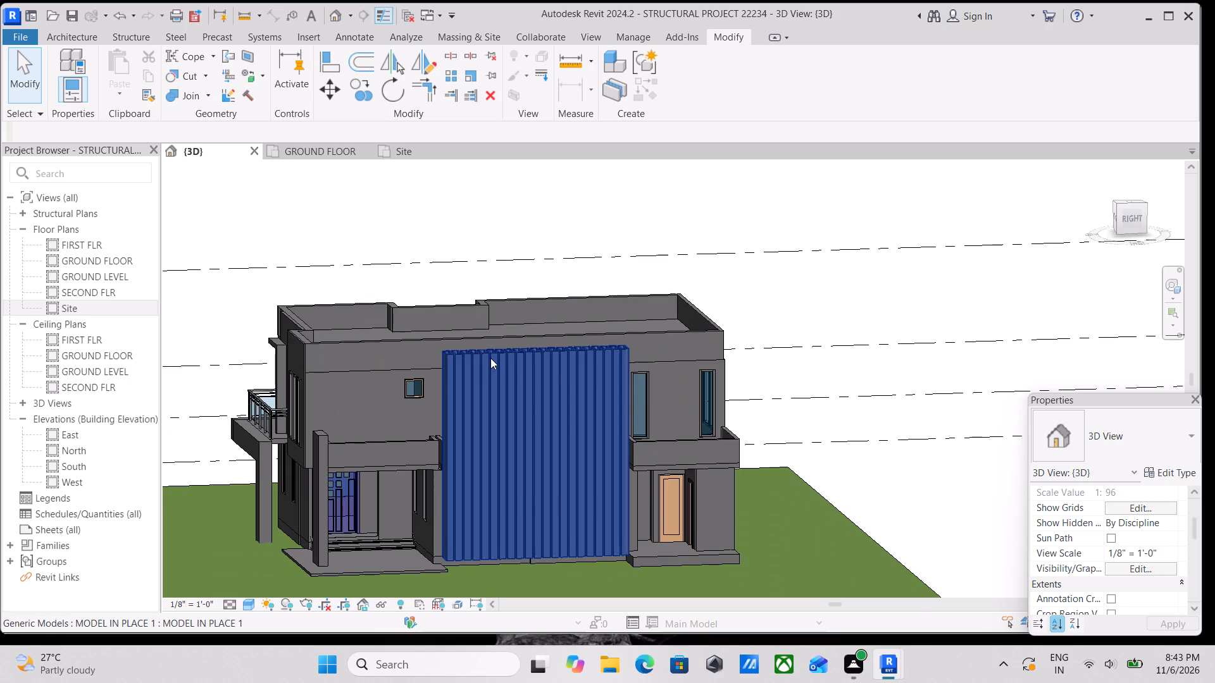
left_click(490, 358)
scroll(531, 347, "up", 7)
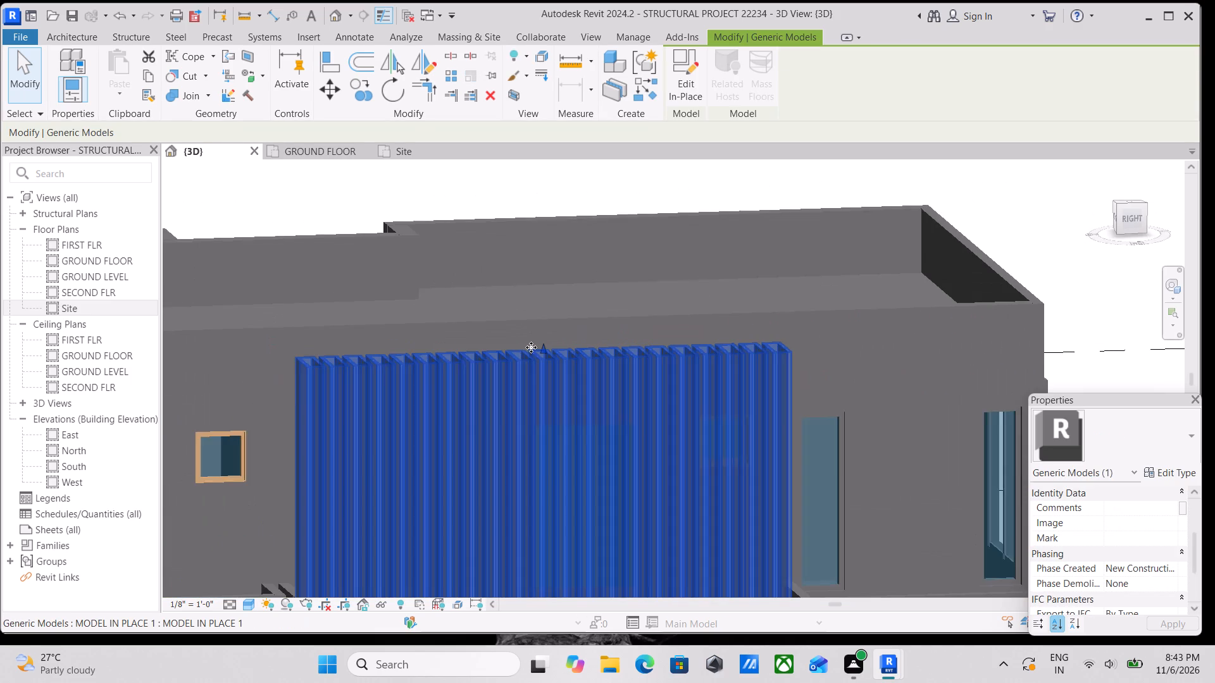
left_click_drag(544, 346, 541, 337)
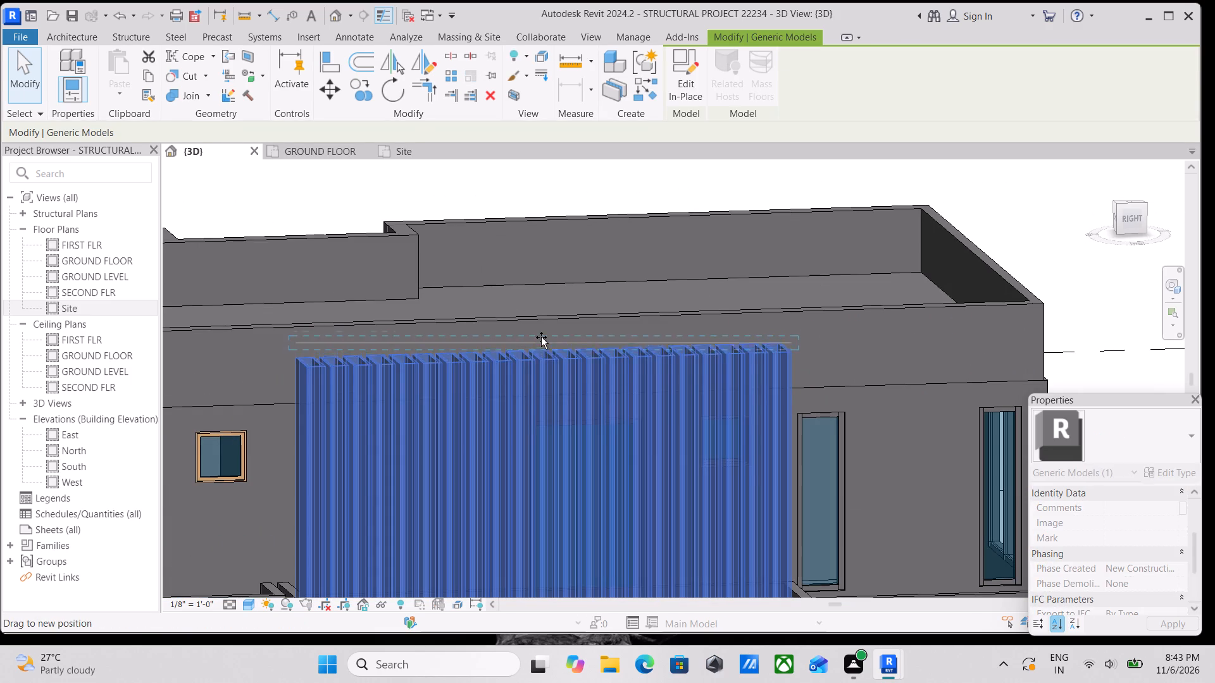
left_click_drag(541, 337, 540, 324)
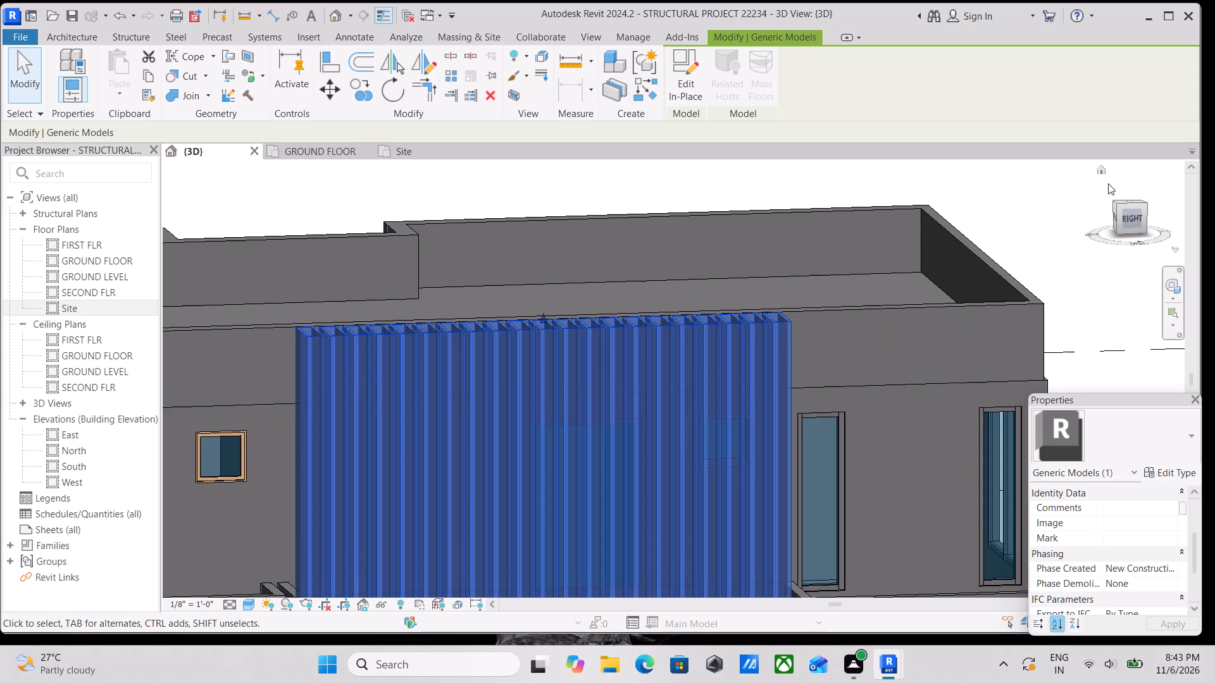
Lower the top of the vertical fin screen to just above the roof parapet's top edge, working from the right side view.
left_click(1133, 209)
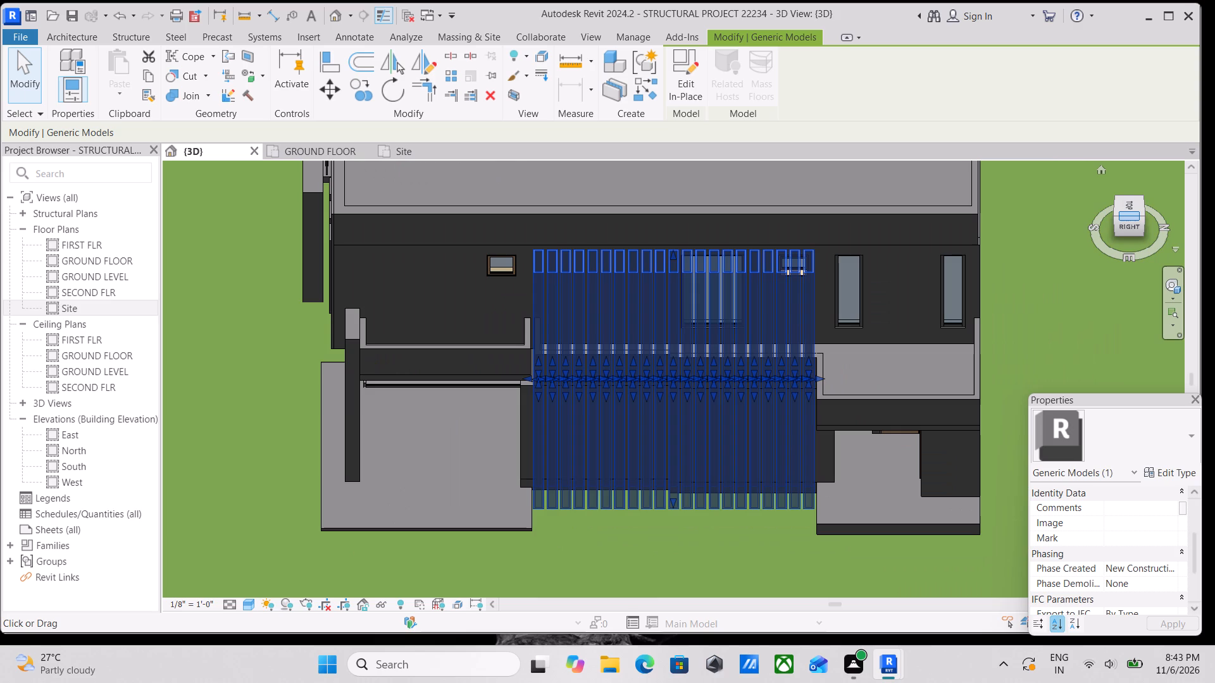
left_click(1127, 219)
left_click(1130, 229)
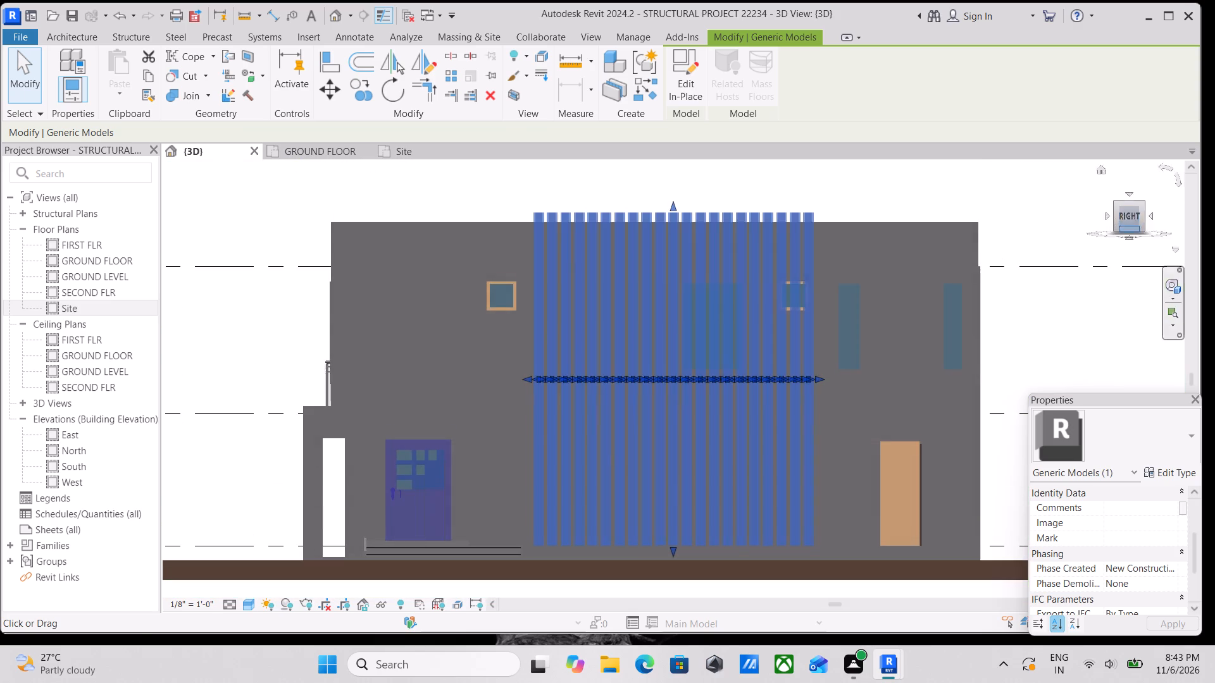
scroll(601, 219, "up", 2)
scroll(683, 224, "up", 7)
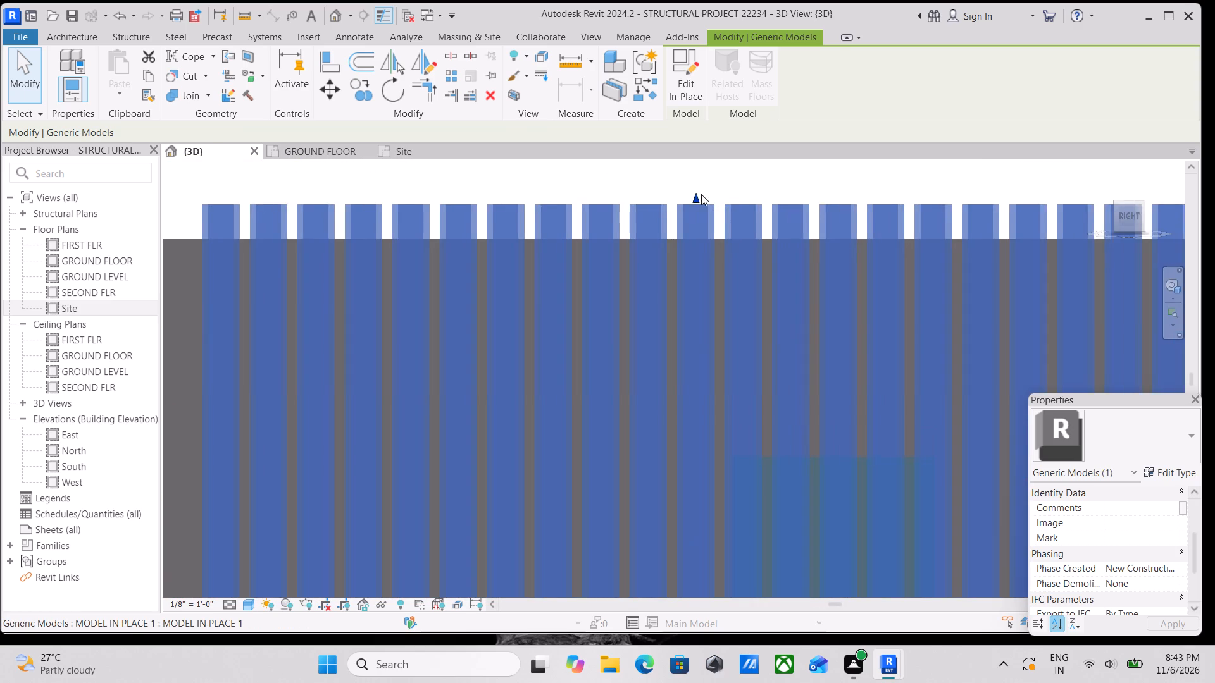
left_click_drag(694, 194, 691, 231)
scroll(695, 232, "up", 3)
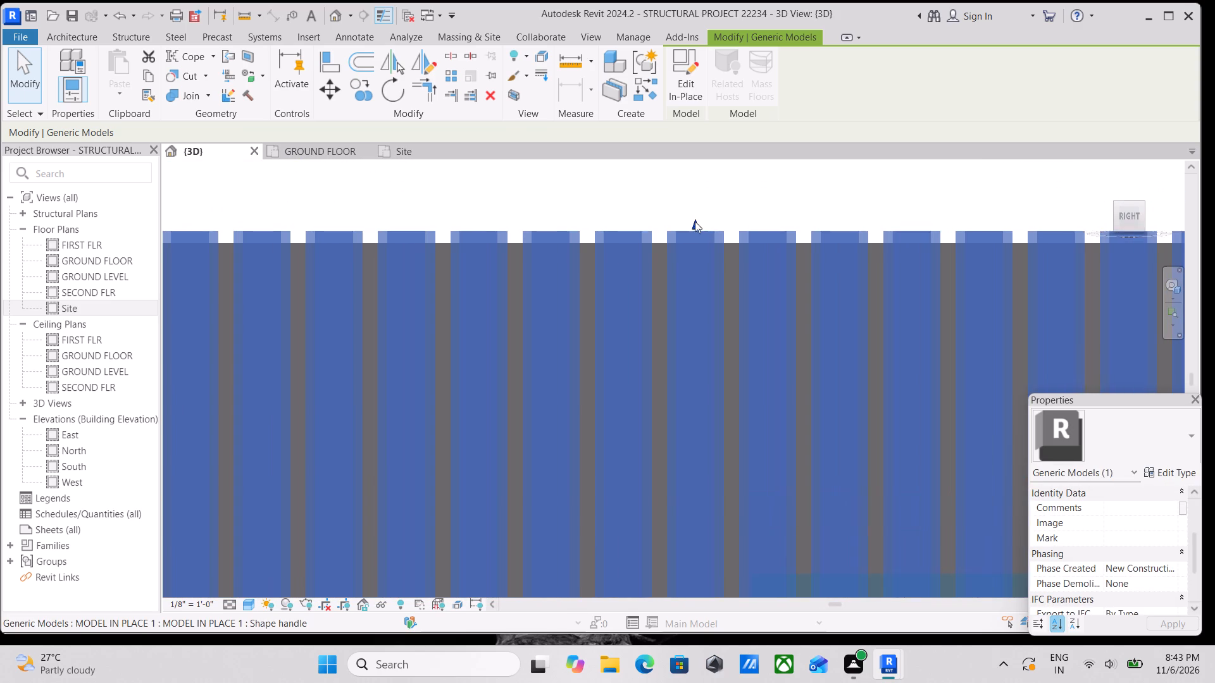
left_click_drag(695, 218, 698, 240)
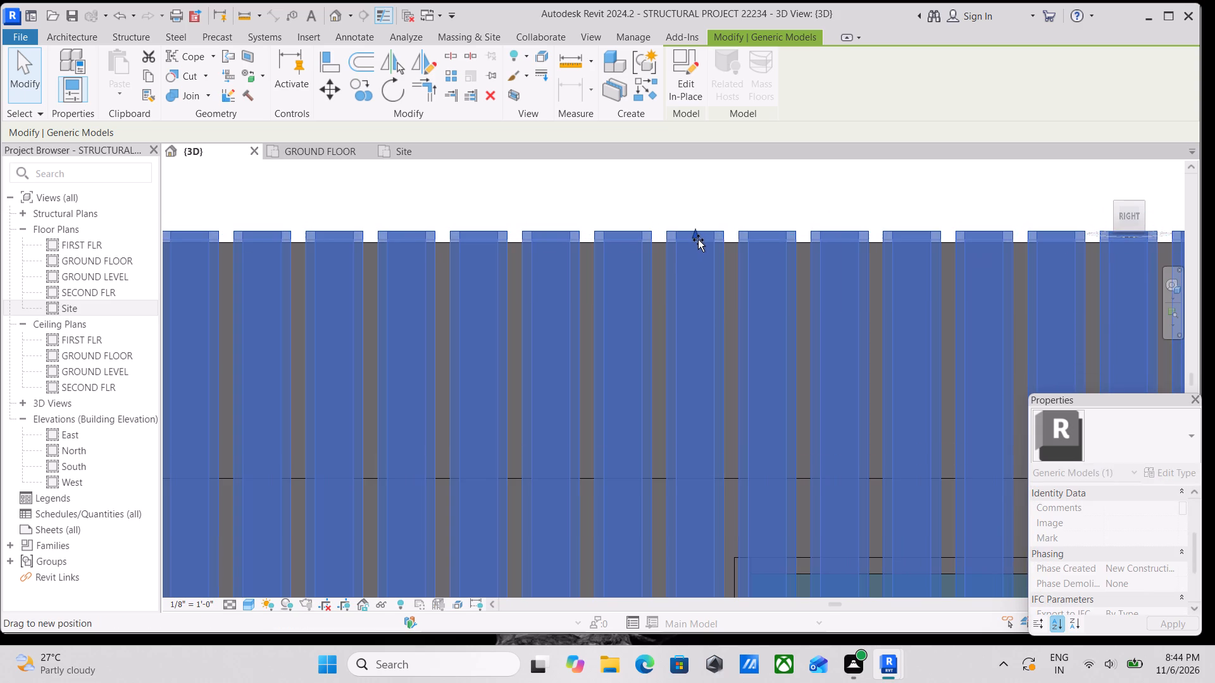
left_click_drag(698, 240, 701, 241)
scroll(701, 240, "down", 6)
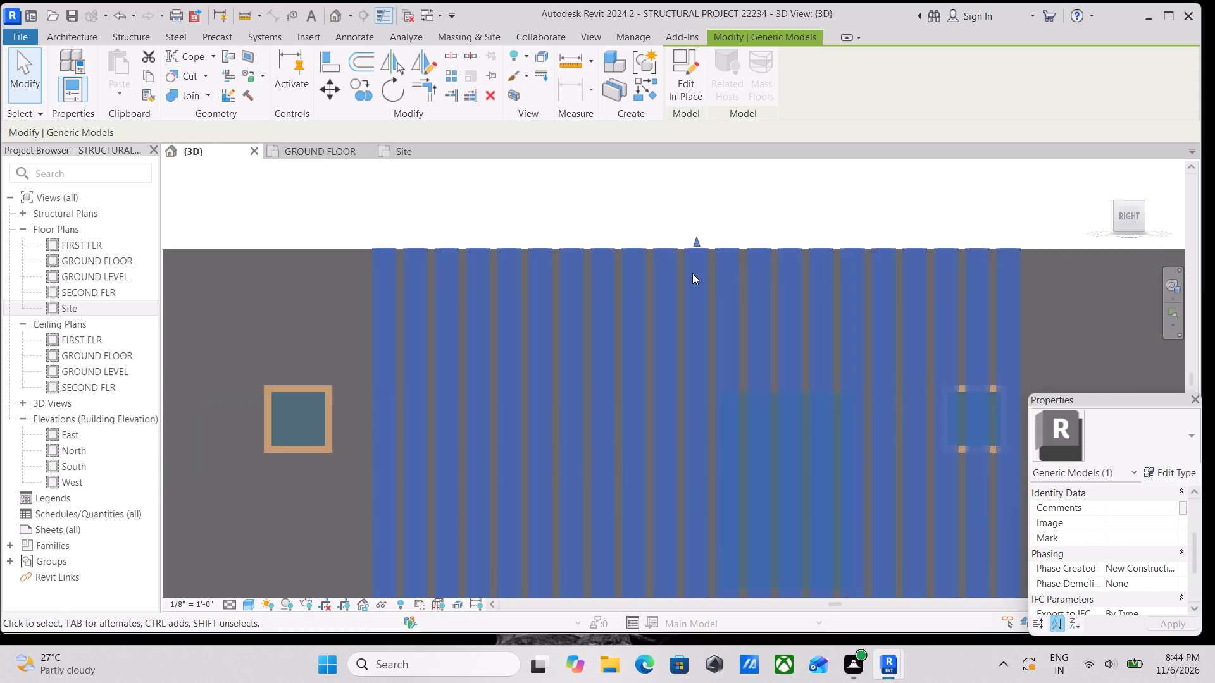
scroll(692, 273, "down", 1)
Fine-tune the fin screen's top edge until it is flush with the roof parapet's top, and deselect the screen.
scroll(694, 249, "up", 15)
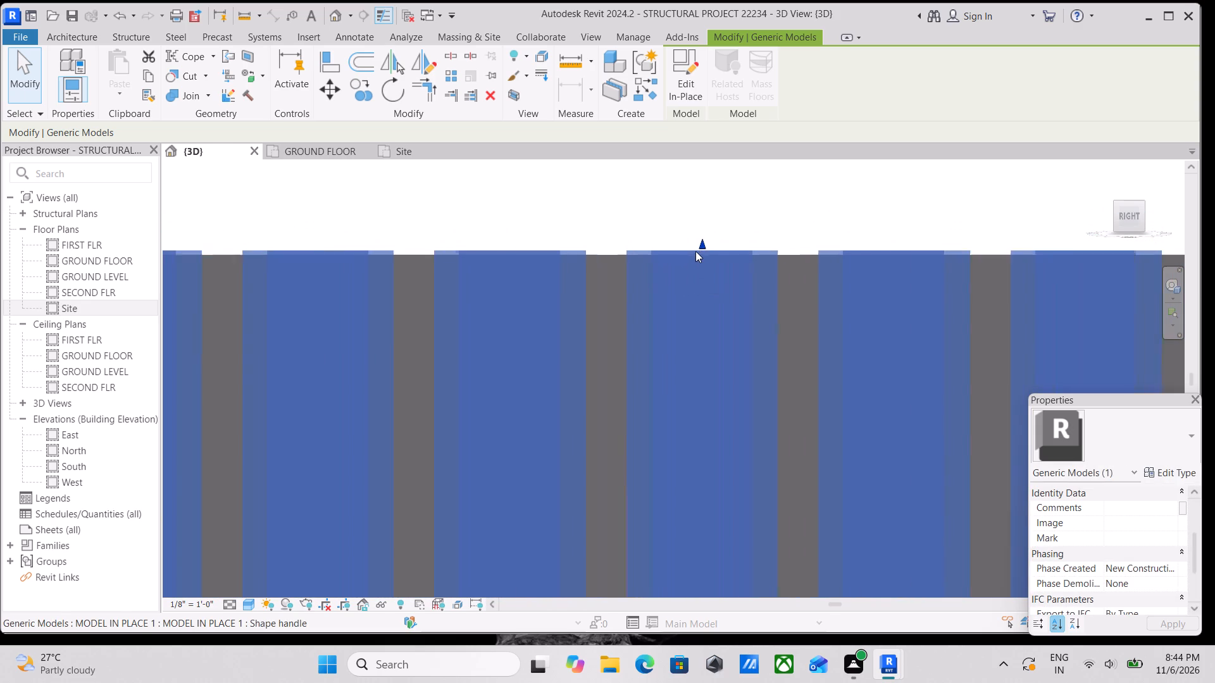
scroll(695, 251, "up", 14)
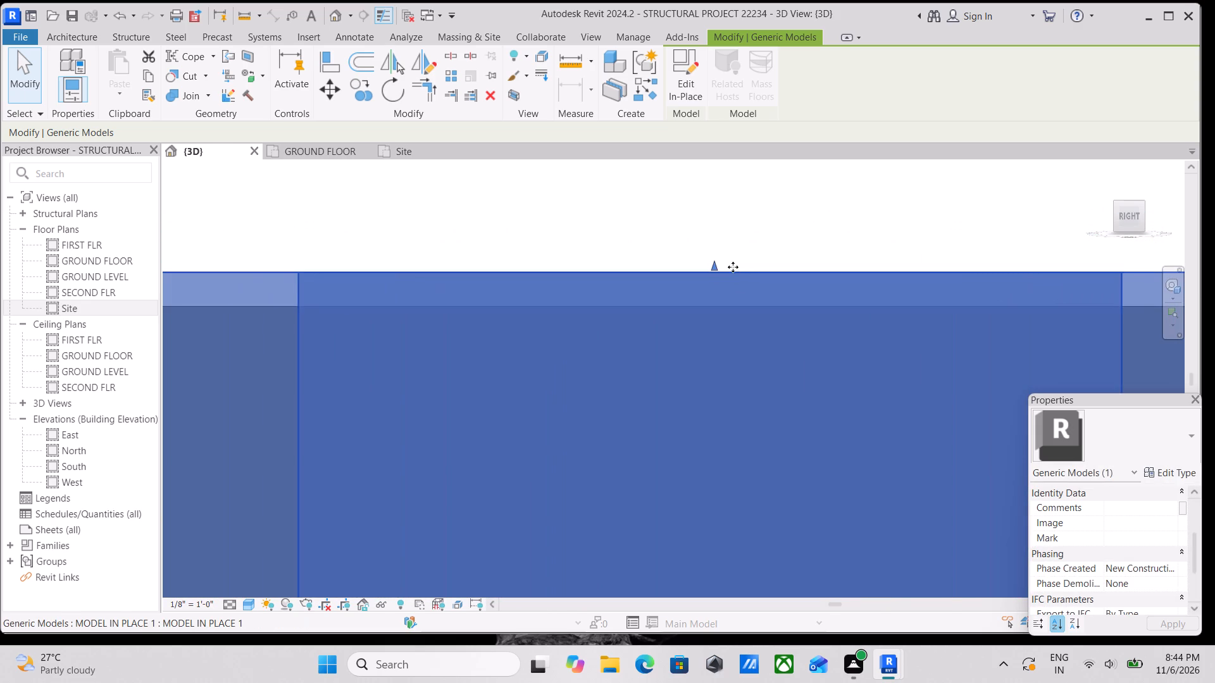
left_click_drag(713, 264, 723, 292)
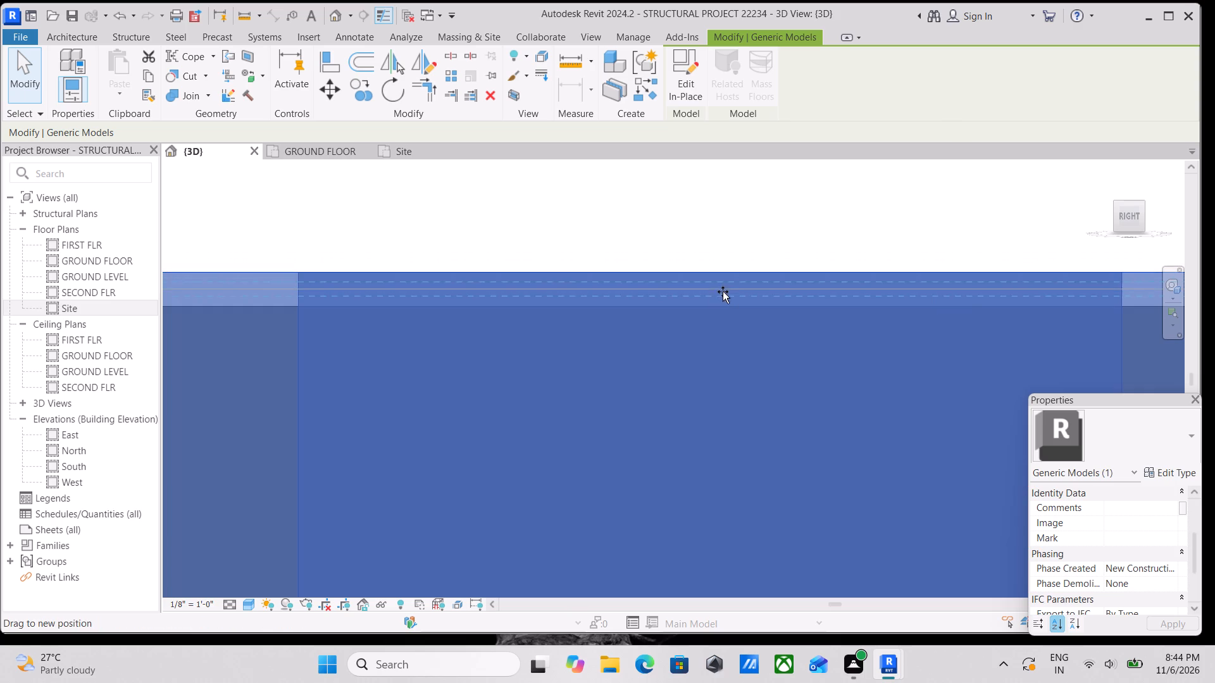
left_click_drag(723, 292, 723, 301)
scroll(723, 299, "down", 4)
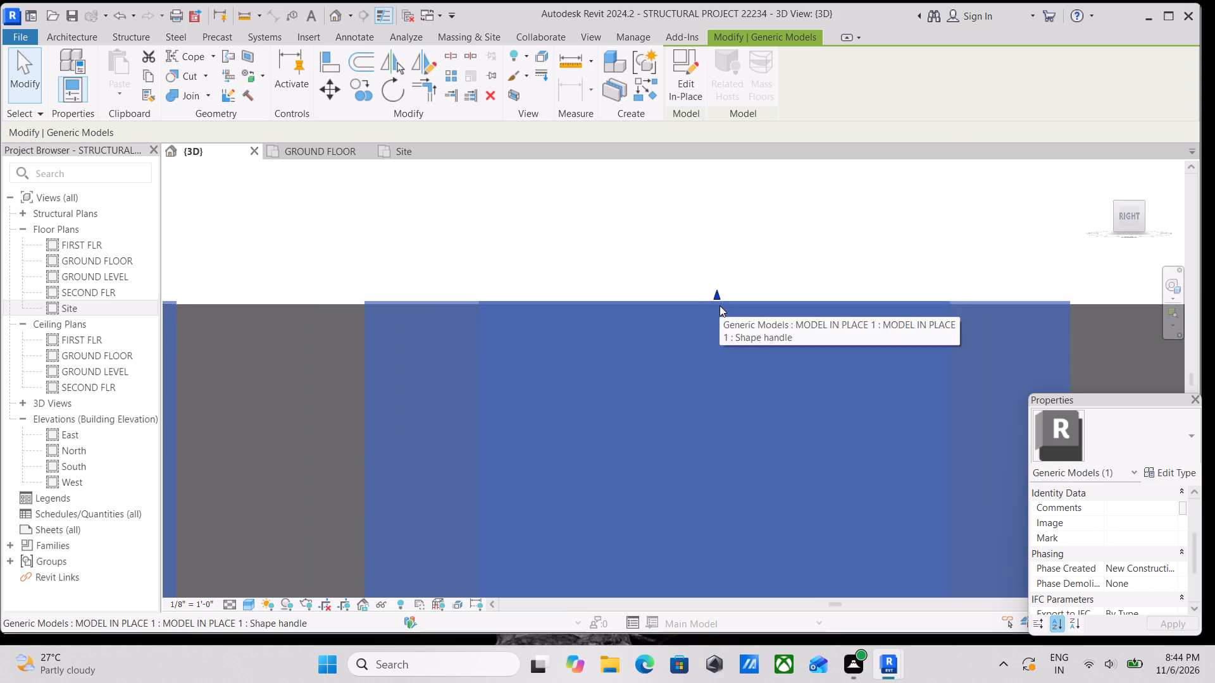
scroll(719, 307, "down", 5)
scroll(719, 298, "up", 8)
left_click_drag(713, 310, 714, 312)
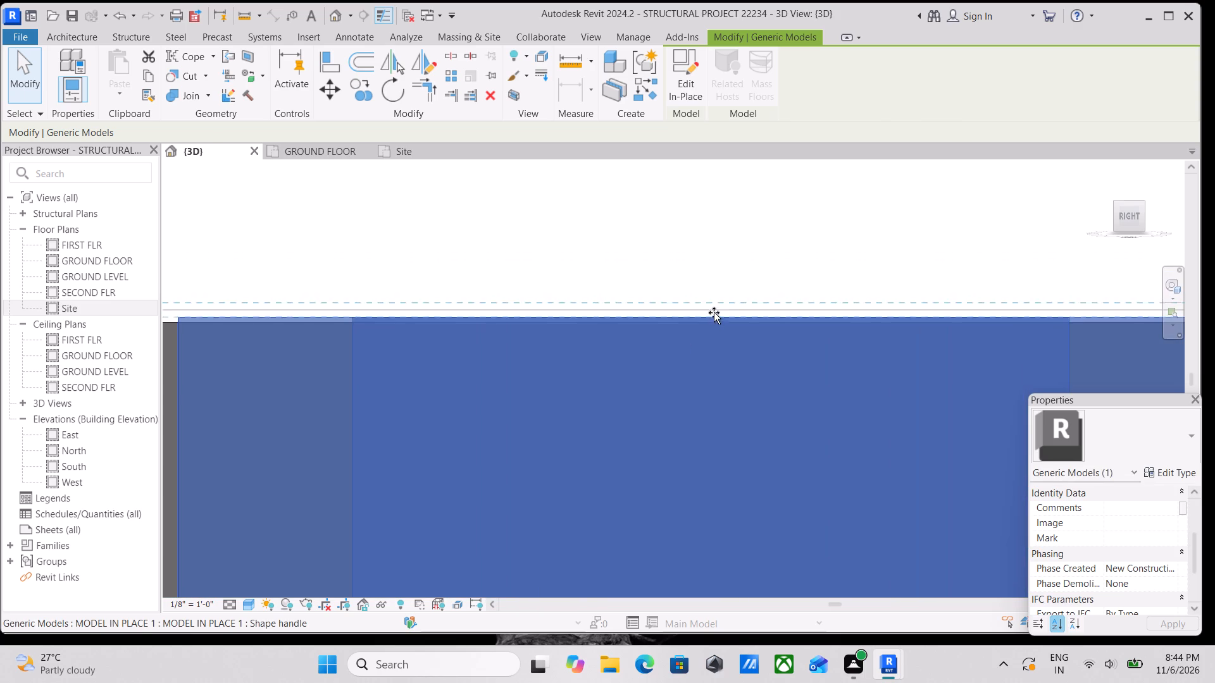
left_click_drag(714, 312, 714, 325)
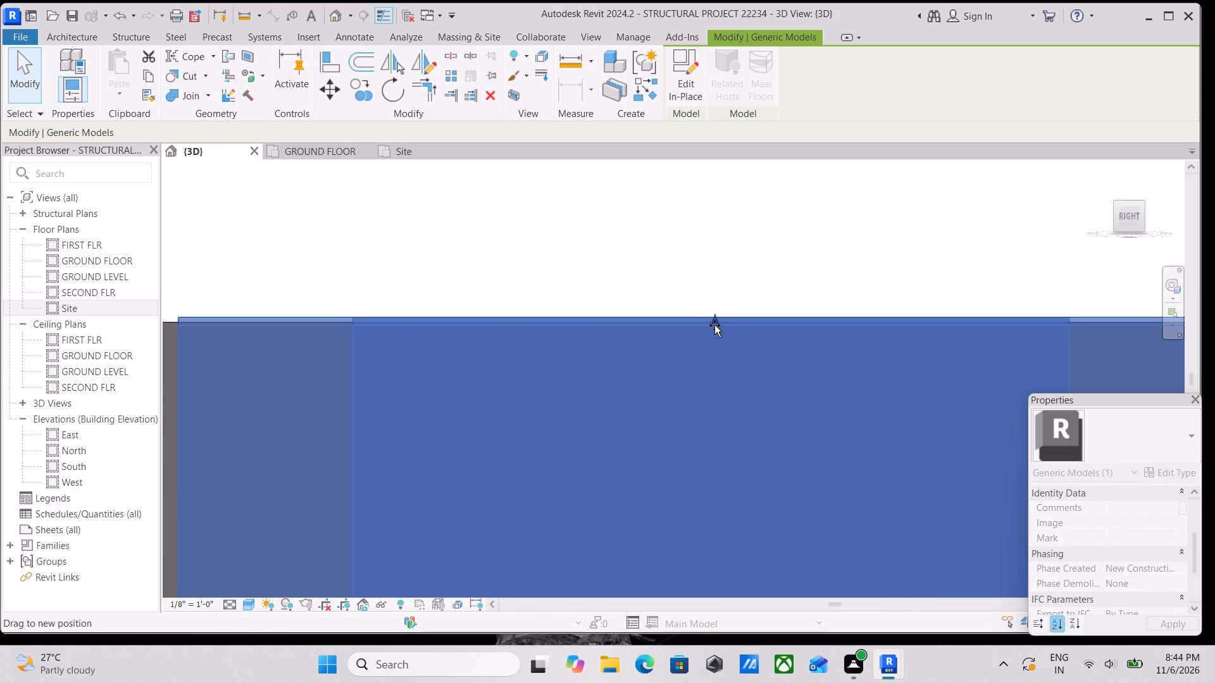
left_click_drag(714, 325, 713, 323)
scroll(713, 319, "down", 14)
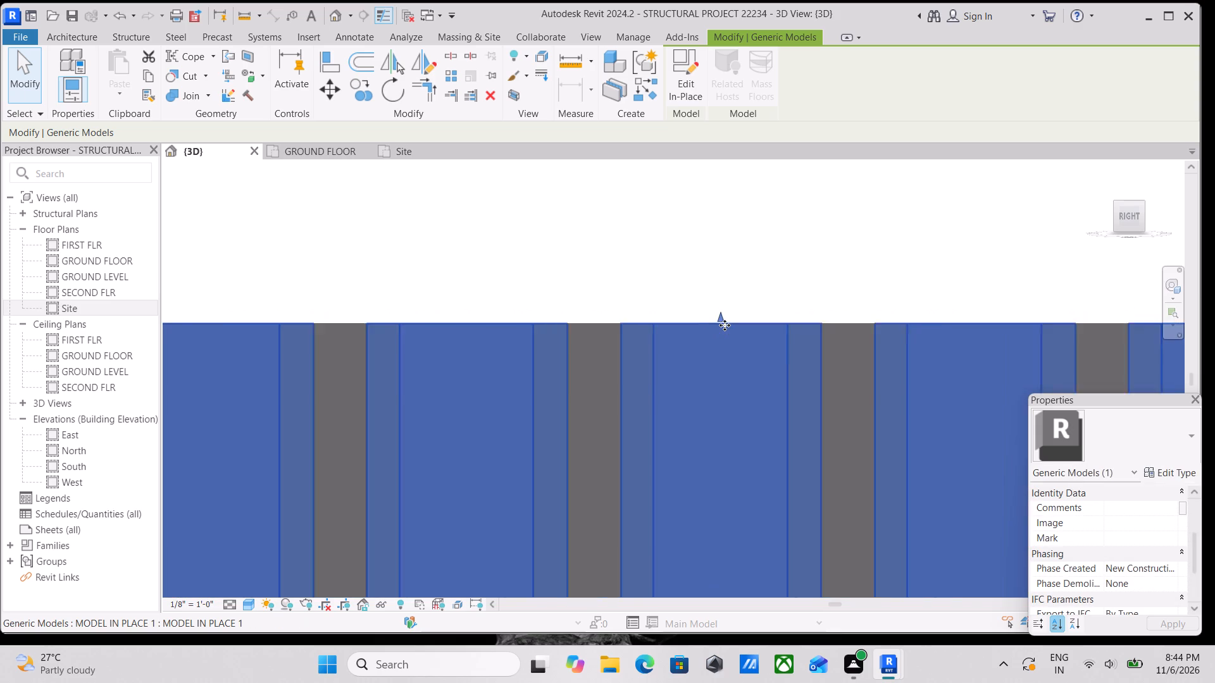
scroll(725, 325, "down", 8)
key("Escape")
Examine the fin screen's height against the roof parapet and the gap to the side wall from the side and above.
scroll(725, 325, "down", 14)
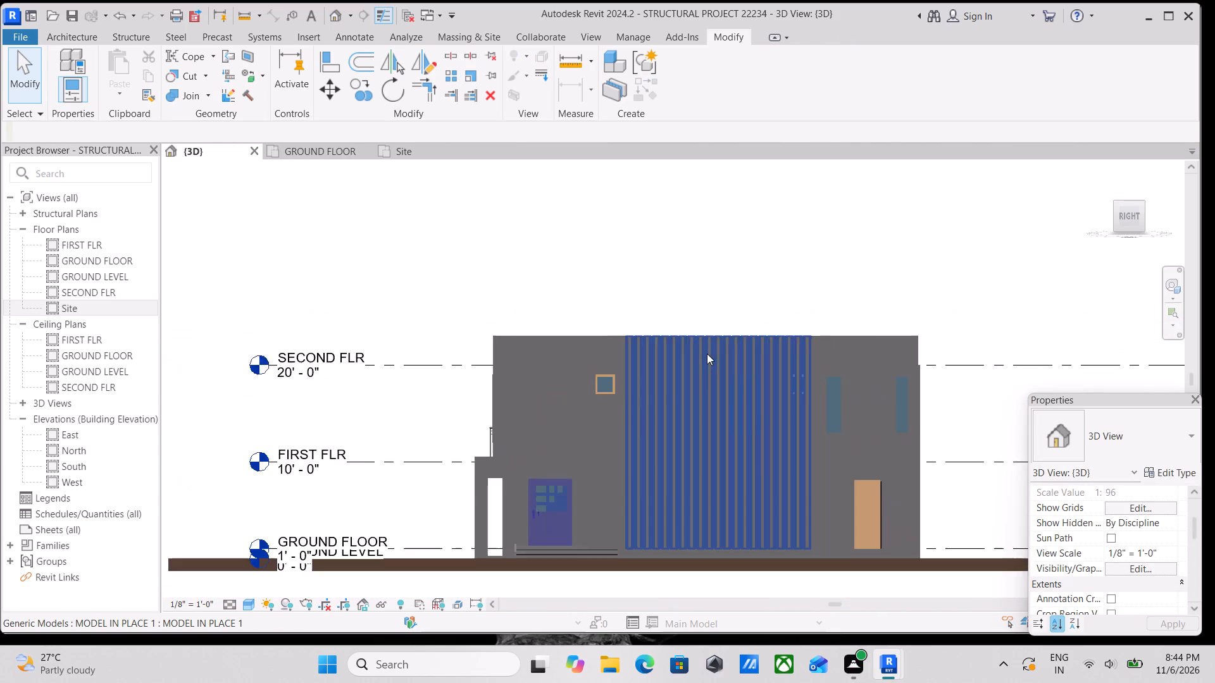
scroll(668, 348, "down", 2)
middle_click_drag(664, 346, 877, 508, "shift")
middle_click_drag(704, 338, 741, 341, "shift")
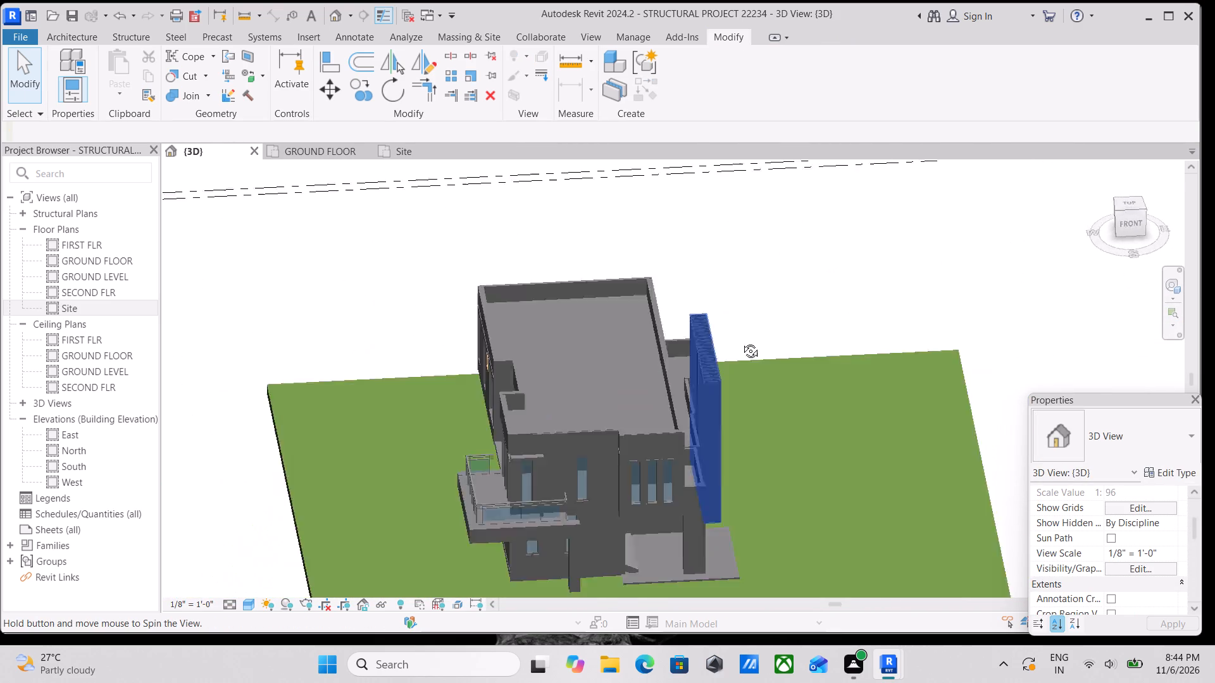
middle_click_drag(741, 341, 811, 450, "shift")
middle_click_drag(758, 375, 896, 479, "shift")
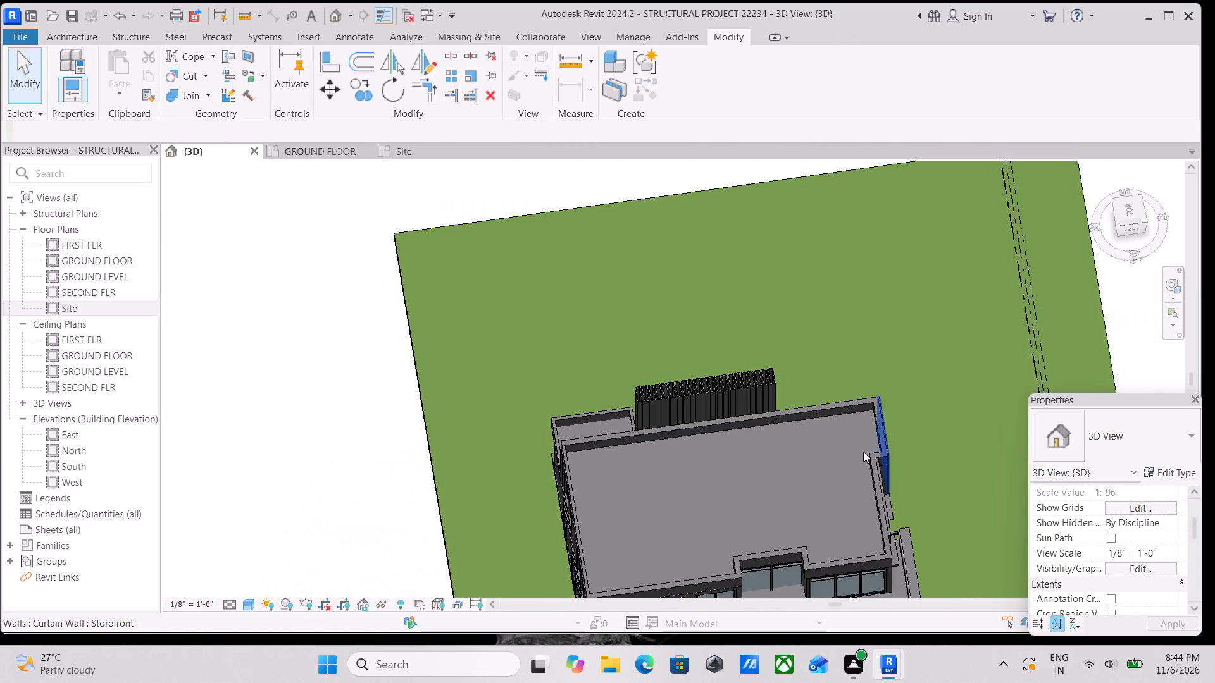
middle_click_drag(782, 395, 1072, 443, "shift")
middle_click_drag(799, 405, 869, 360, "shift")
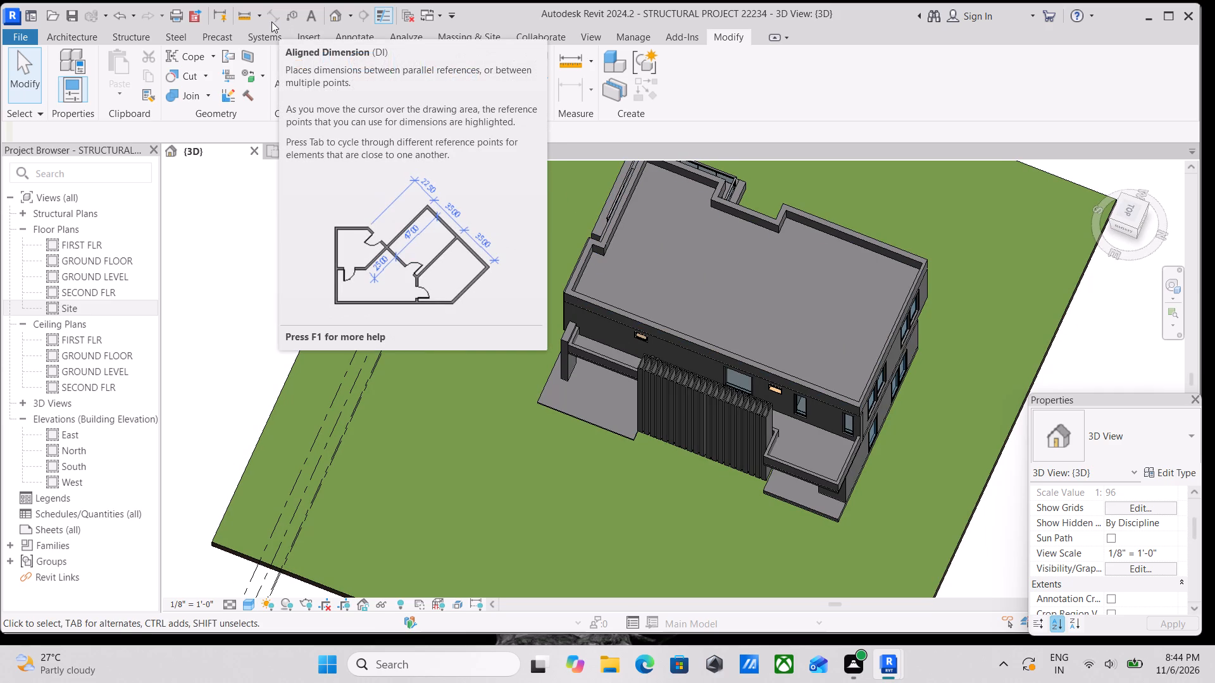
Start a new in-place component in the Generic Models category, keeping the suggested name.
left_click(75, 36)
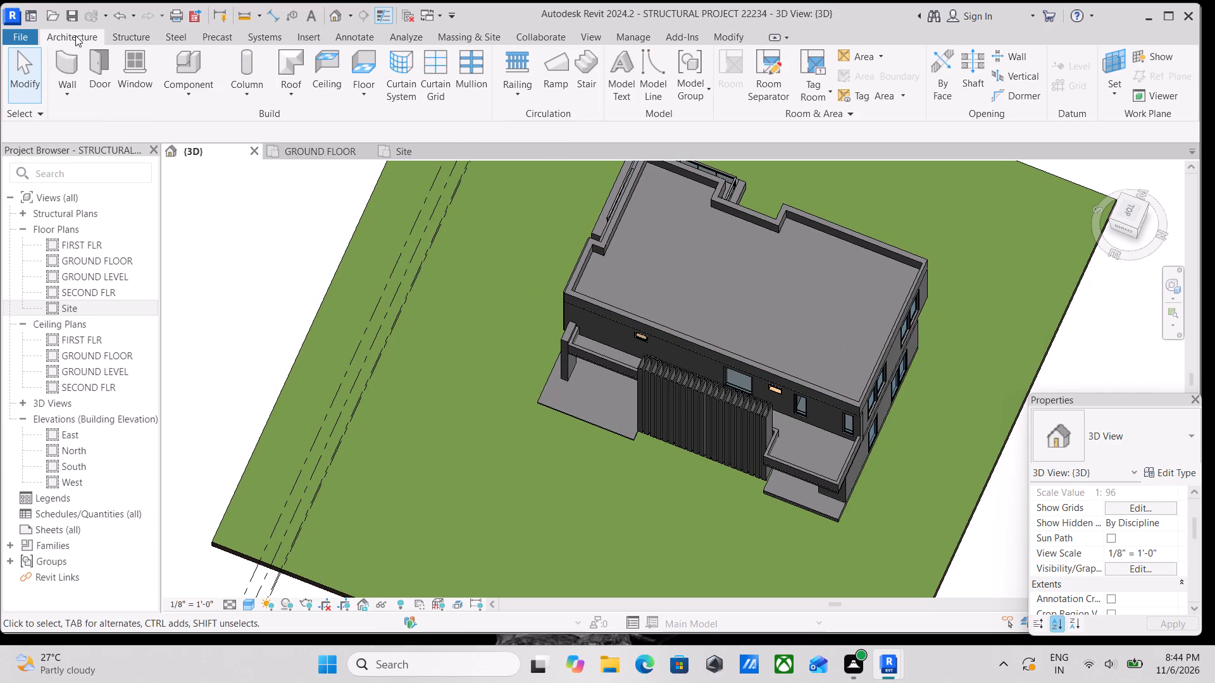
left_click(195, 101)
left_click(197, 161)
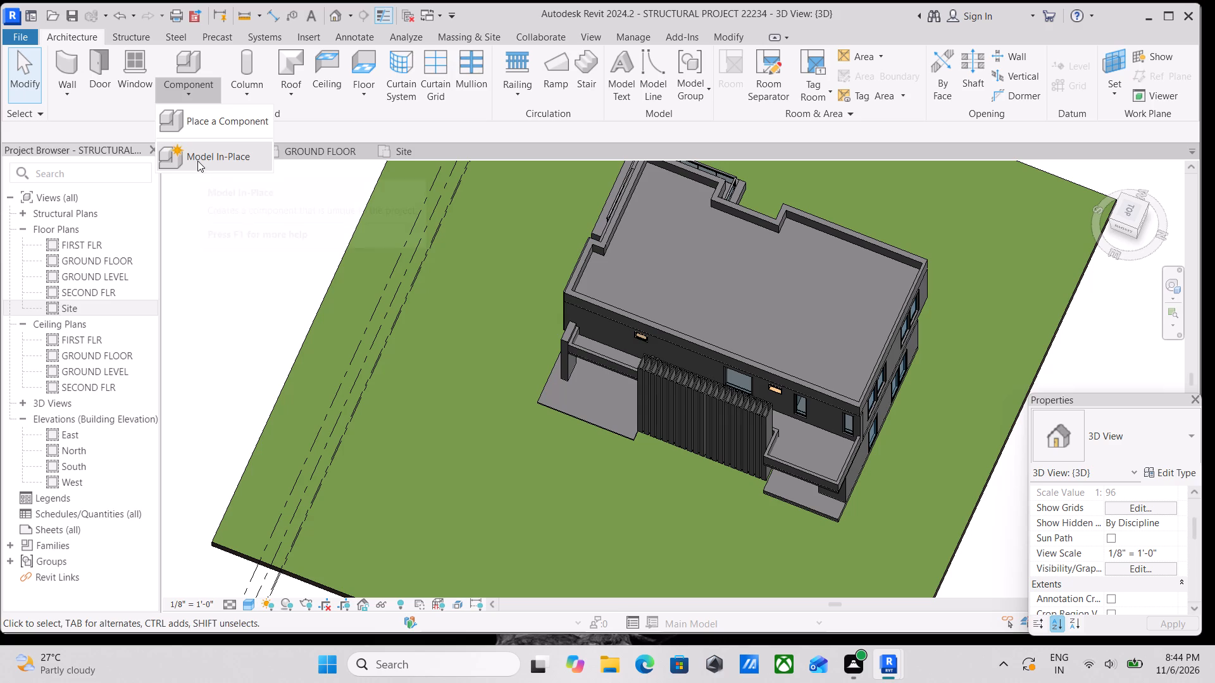
scroll(533, 292, "down", 5)
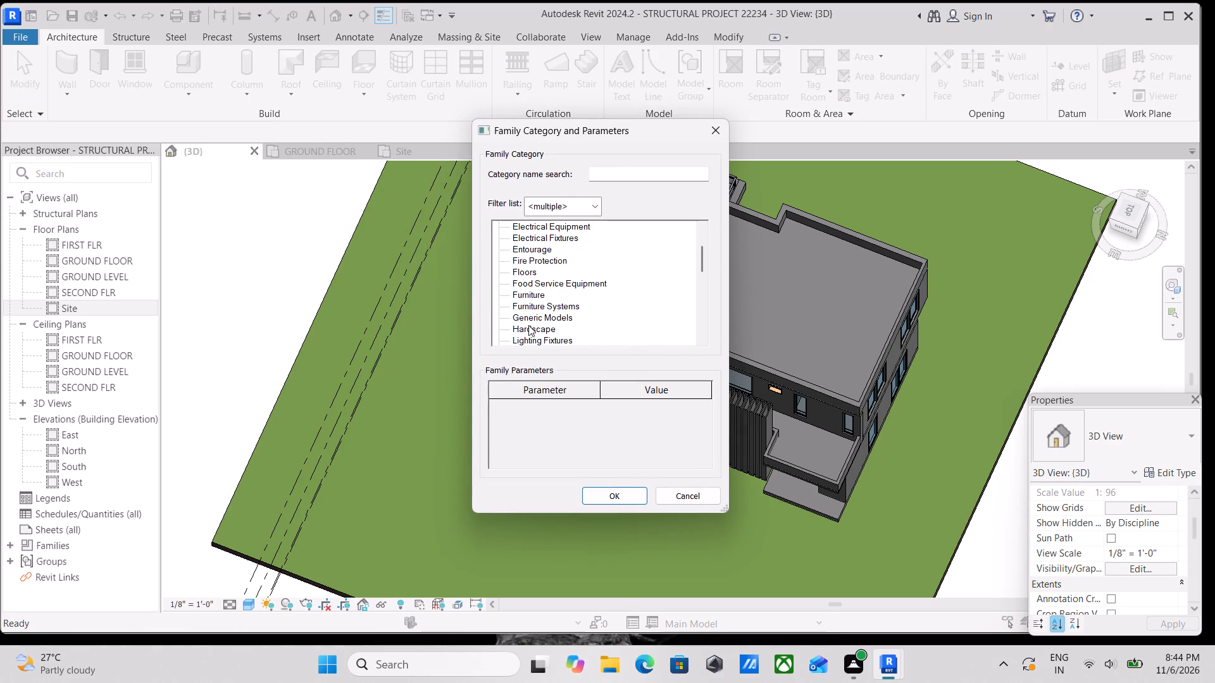
left_click(539, 316)
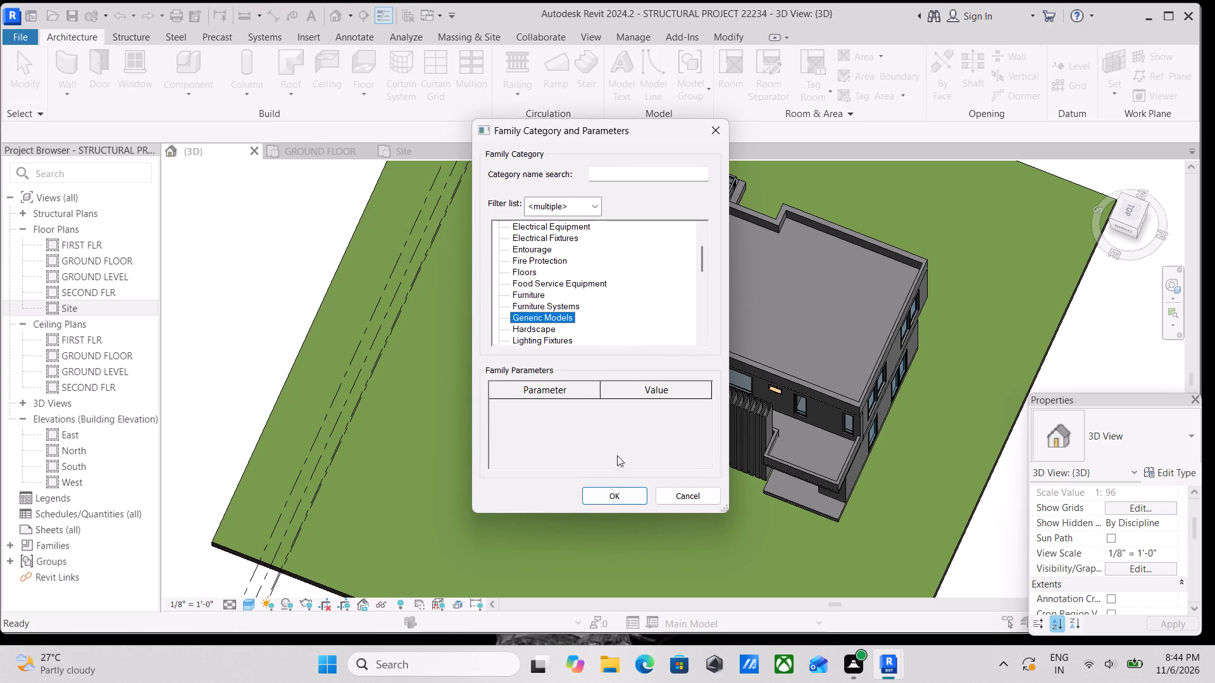
left_click(621, 493)
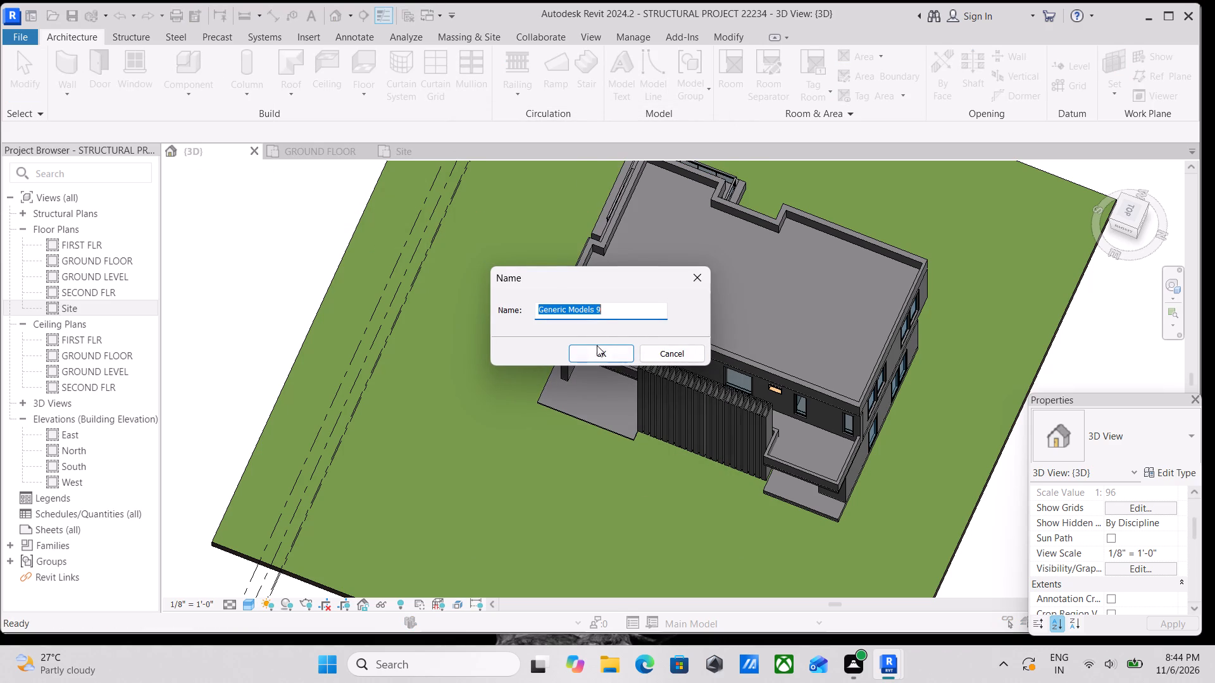
left_click(597, 352)
Set the work plane by picking the top face of the exterior wall's parapet behind the fin screen.
scroll(678, 345, "up", 3)
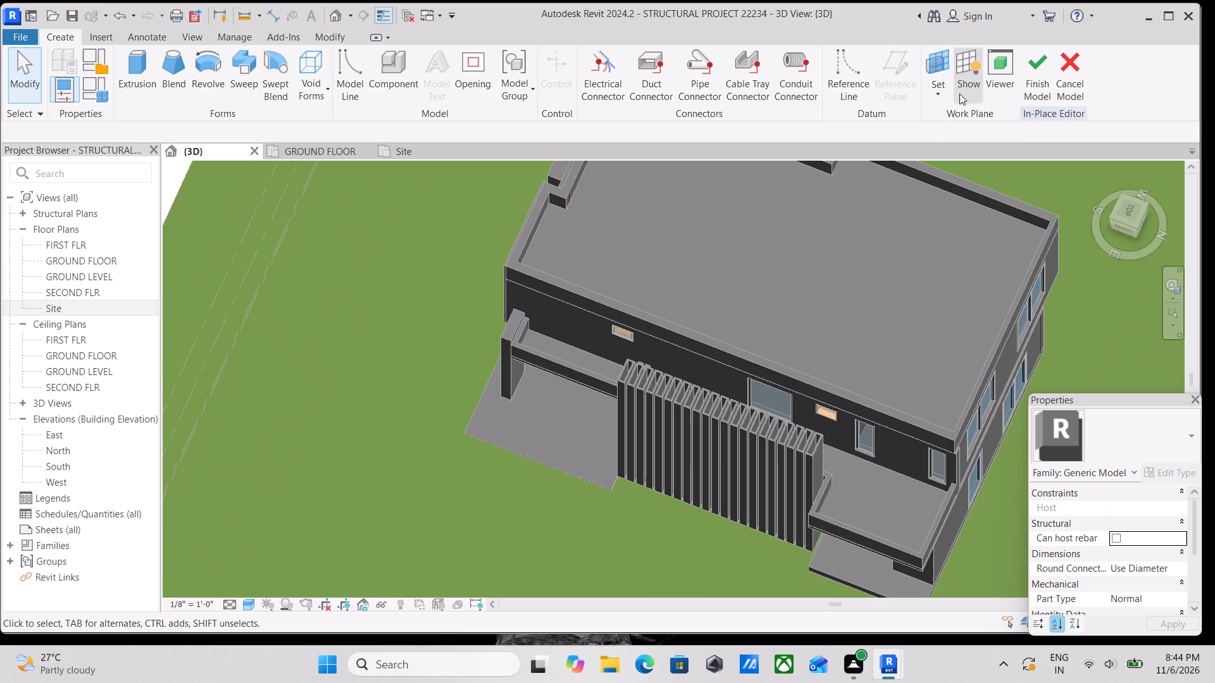
left_click(938, 89)
left_click(967, 152)
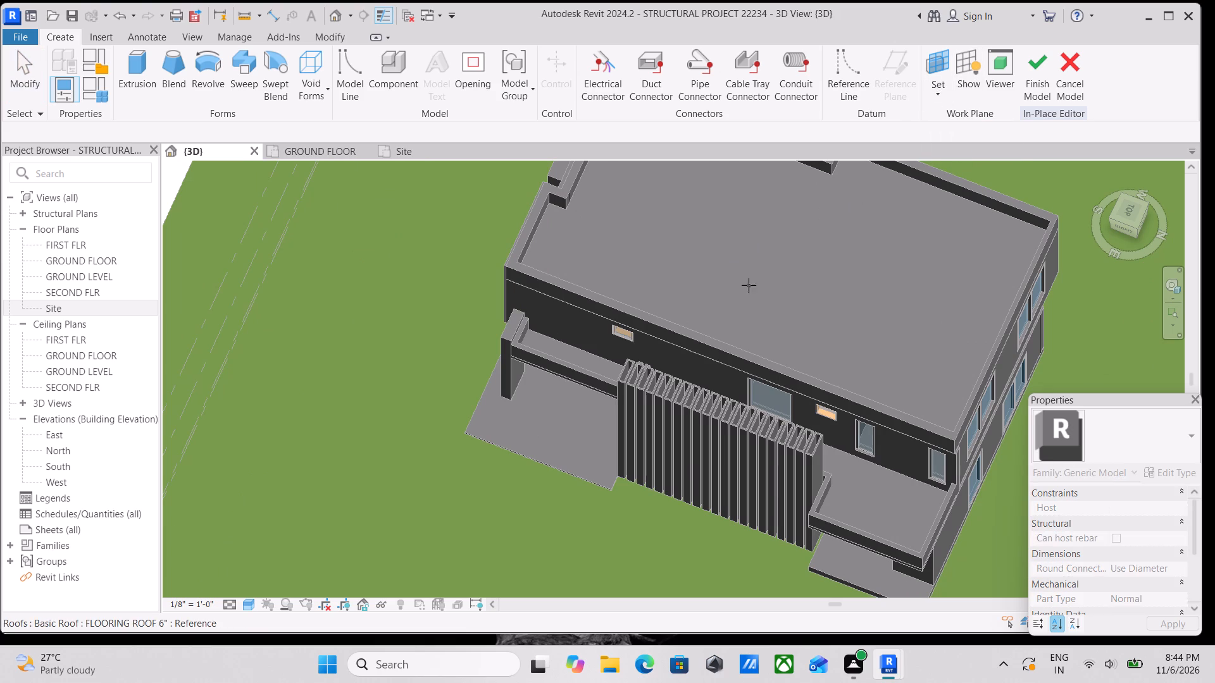
scroll(680, 328, "up", 6)
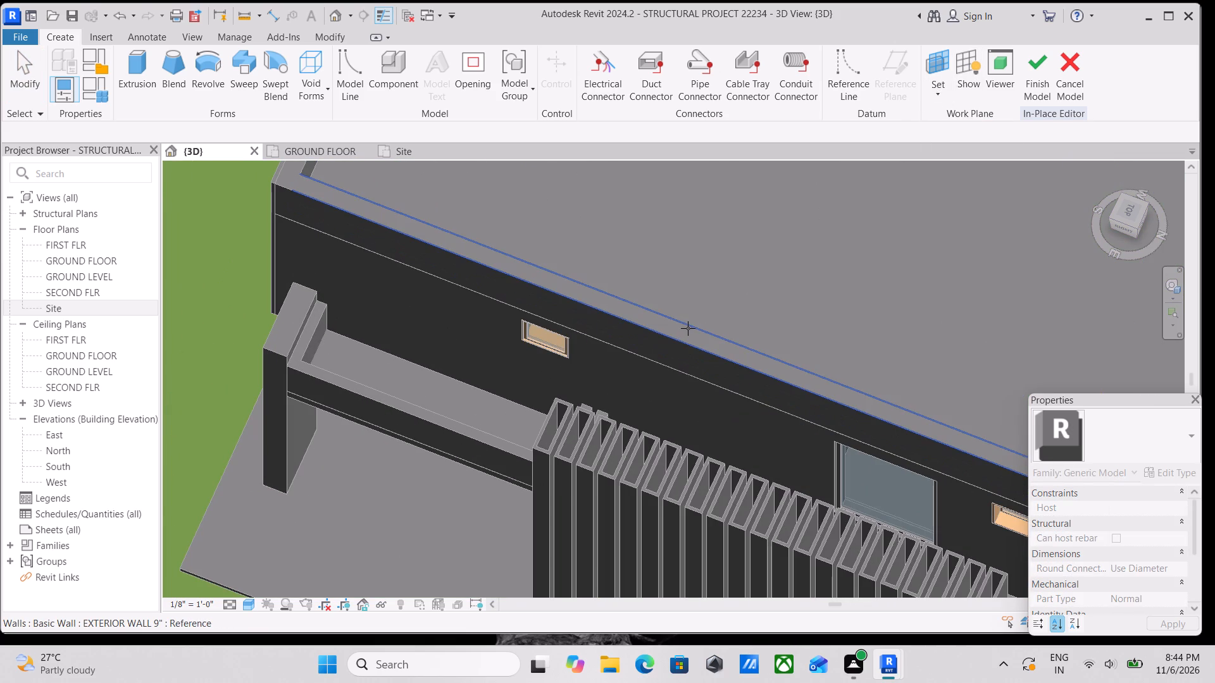
left_click(688, 328)
scroll(755, 321, "down", 1)
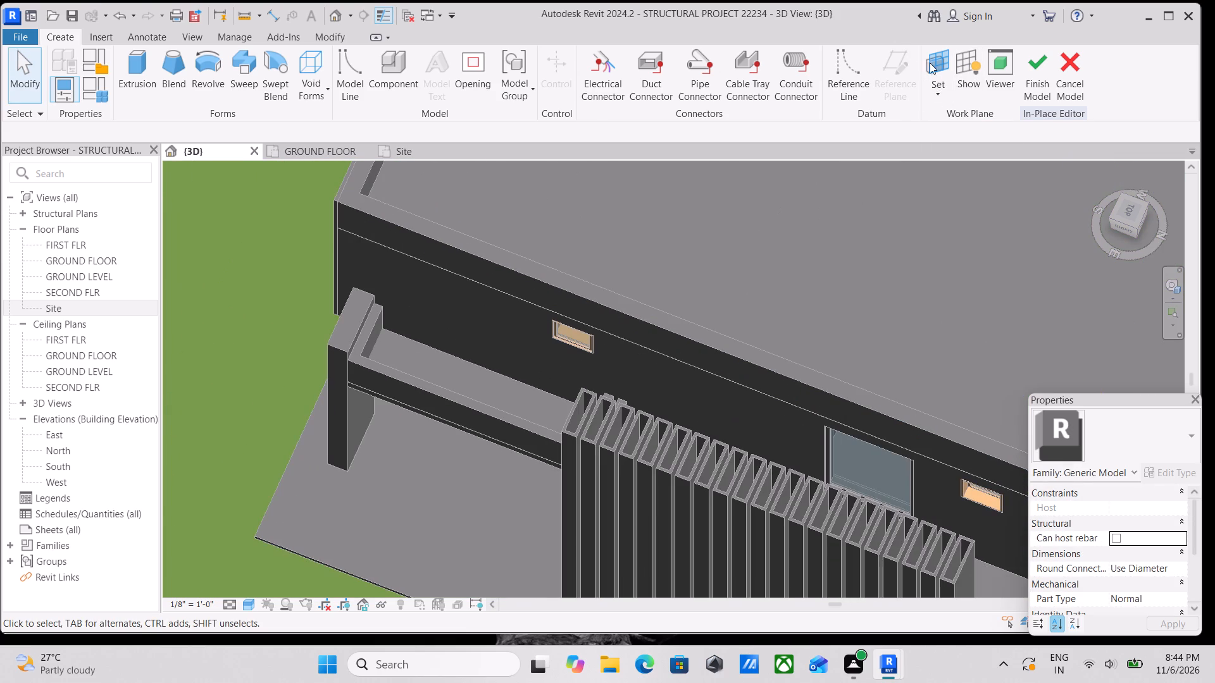
Sketch an extrusion rectangle about 16'-10" by 6'-9" from the parapet to the fin screen's far outer corner.
left_click(132, 52)
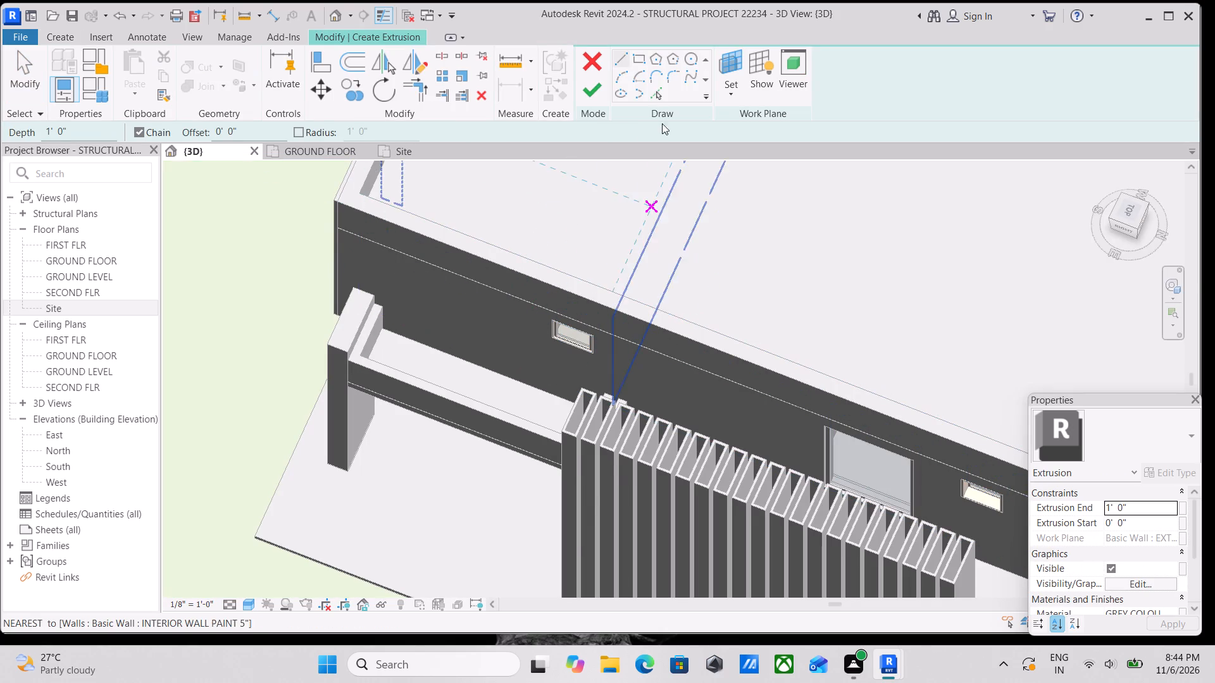
left_click(644, 59)
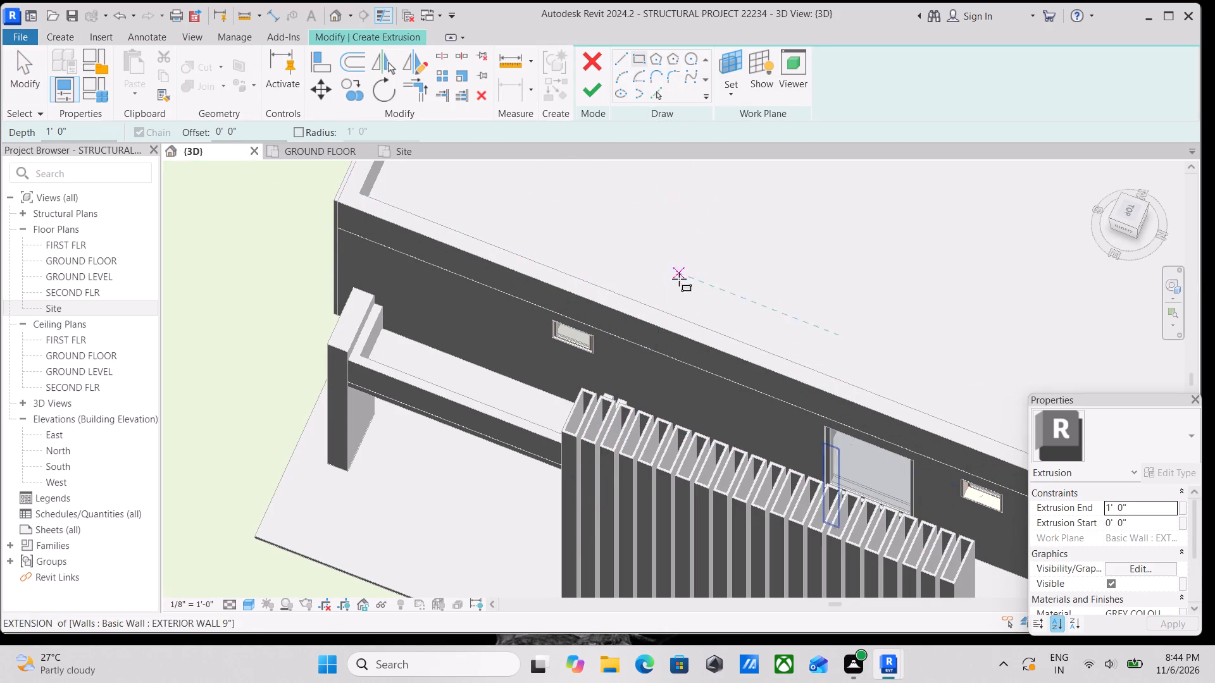
left_click(666, 321)
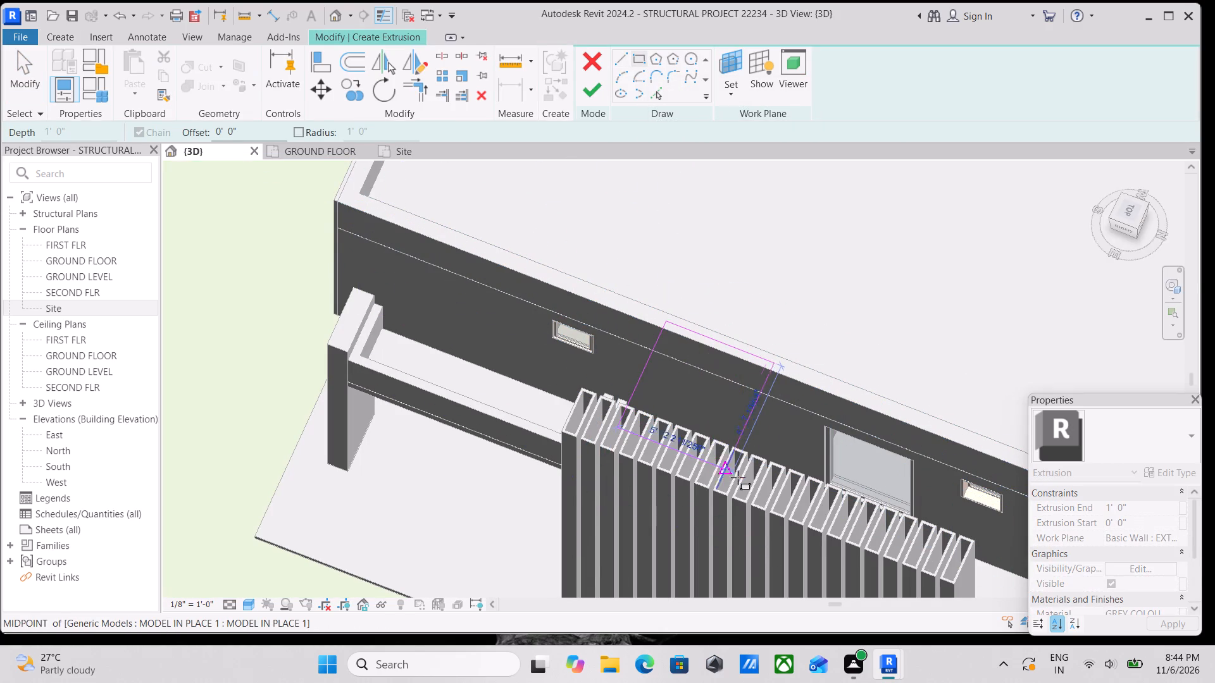
scroll(797, 513, "down", 1)
middle_click_drag(775, 497, 644, 408)
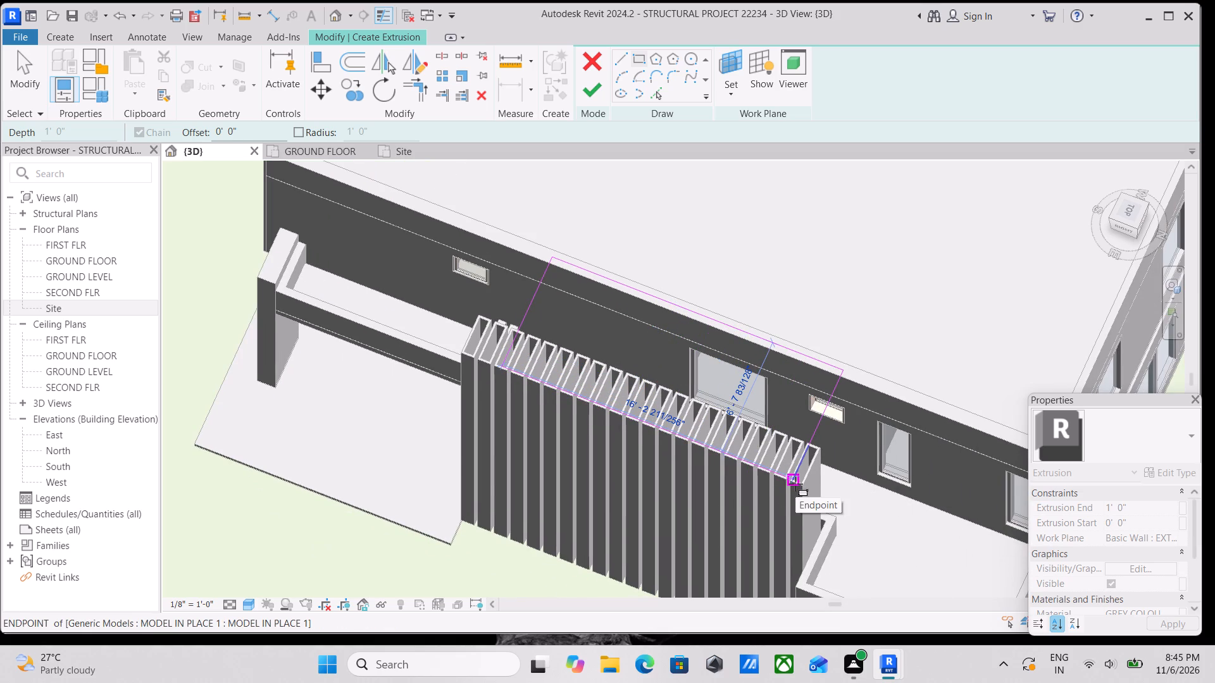
scroll(799, 480, "up", 3)
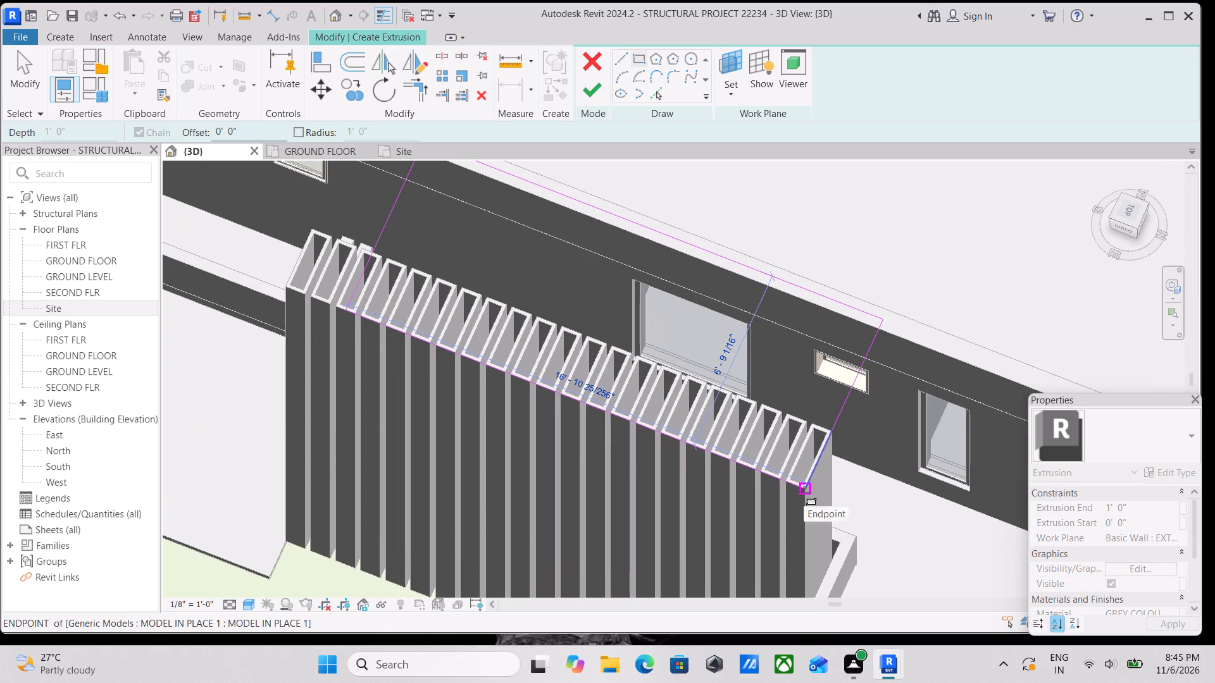
left_click(804, 493)
key("Escape")
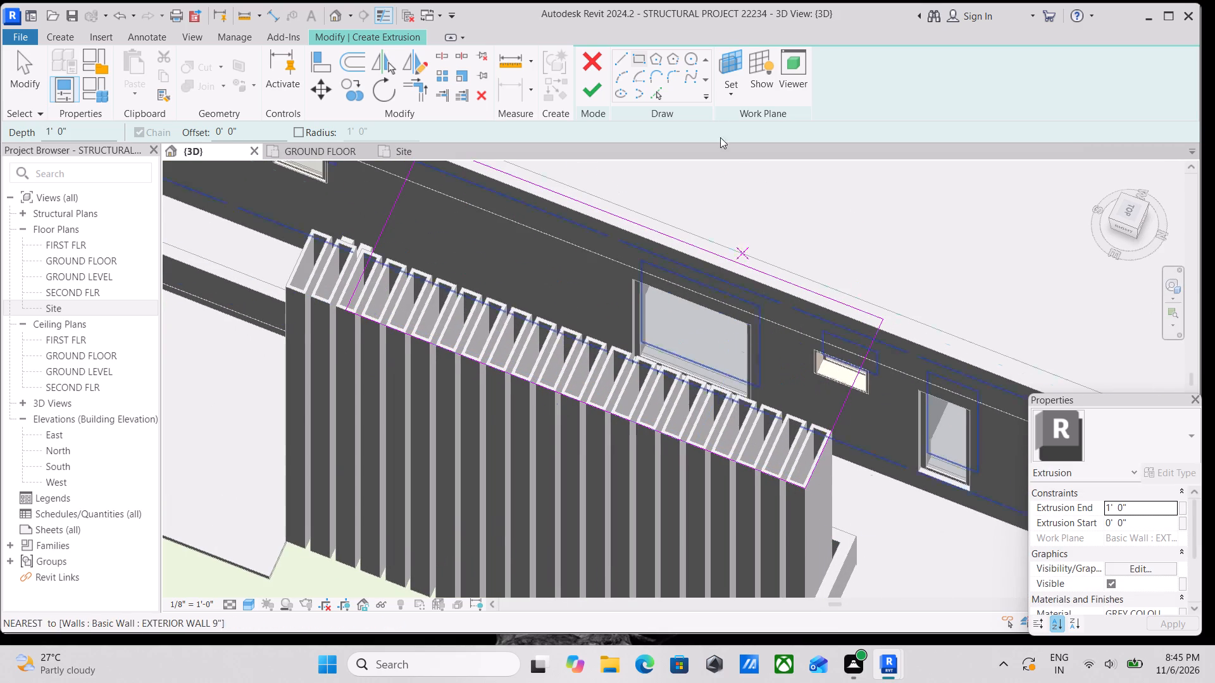
scroll(725, 105, "down", 3)
key("Escape")
middle_click_drag(735, 228, 773, 329)
key("Escape")
scroll(654, 309, "up", 1)
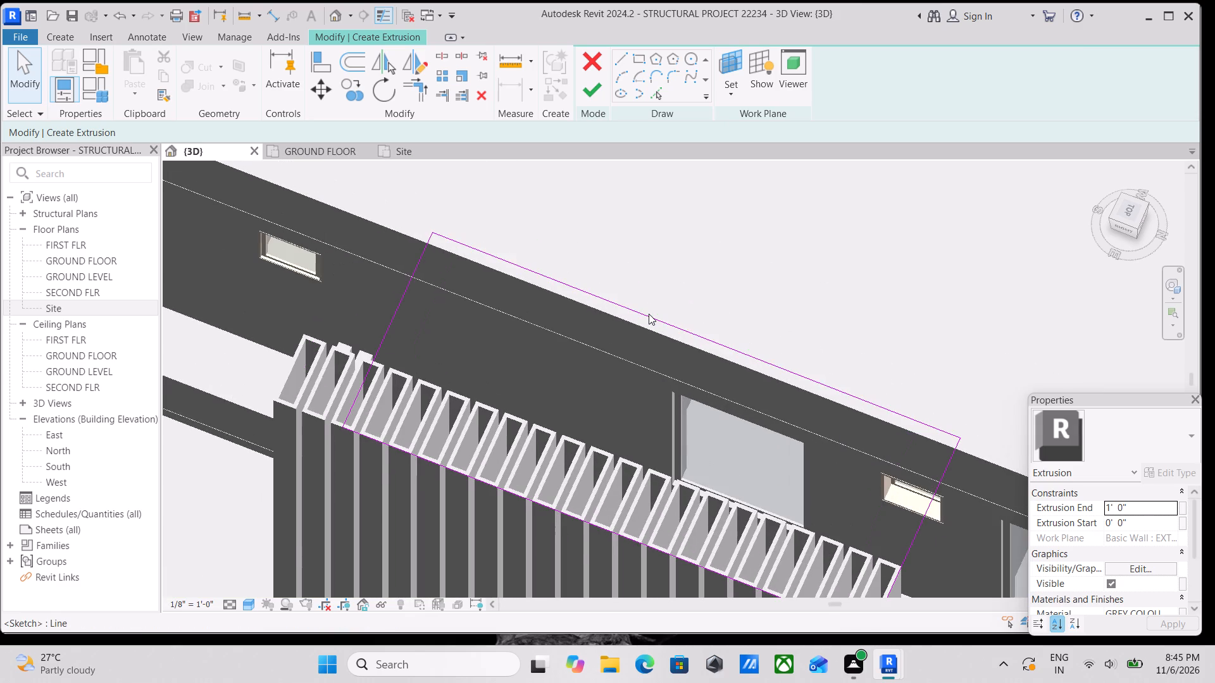
Nudge the rectangle's wall-side line 5" further across the parapet toward the roof.
left_click(649, 314)
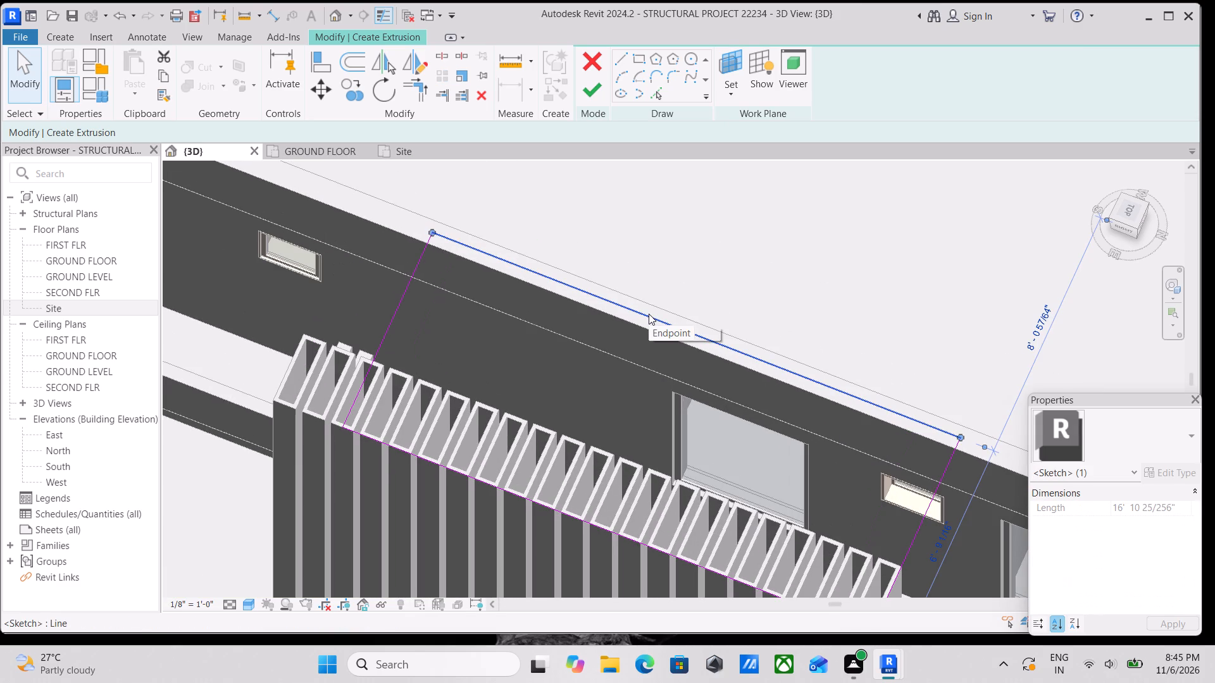
key("Up")
key("Up")
key("Up")
key("Up")
key("Up")
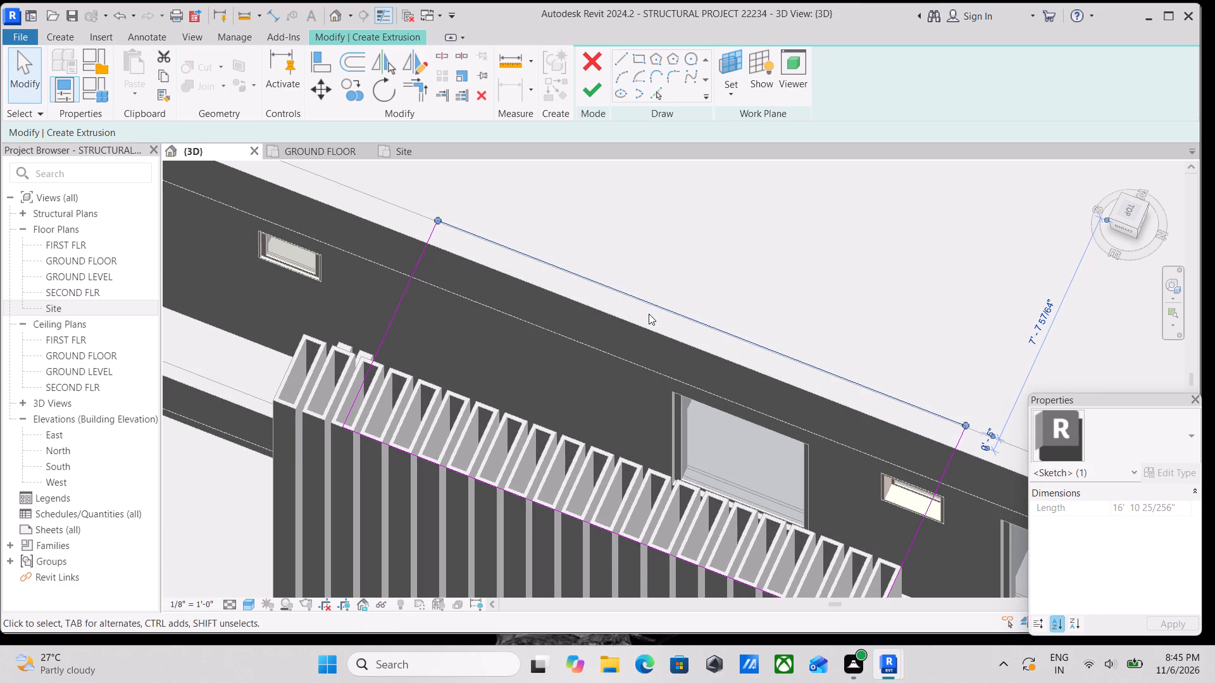
Nudge the rectangle's short side line 2'-4" outward so it reaches the fin screen's far end.
left_click(401, 319)
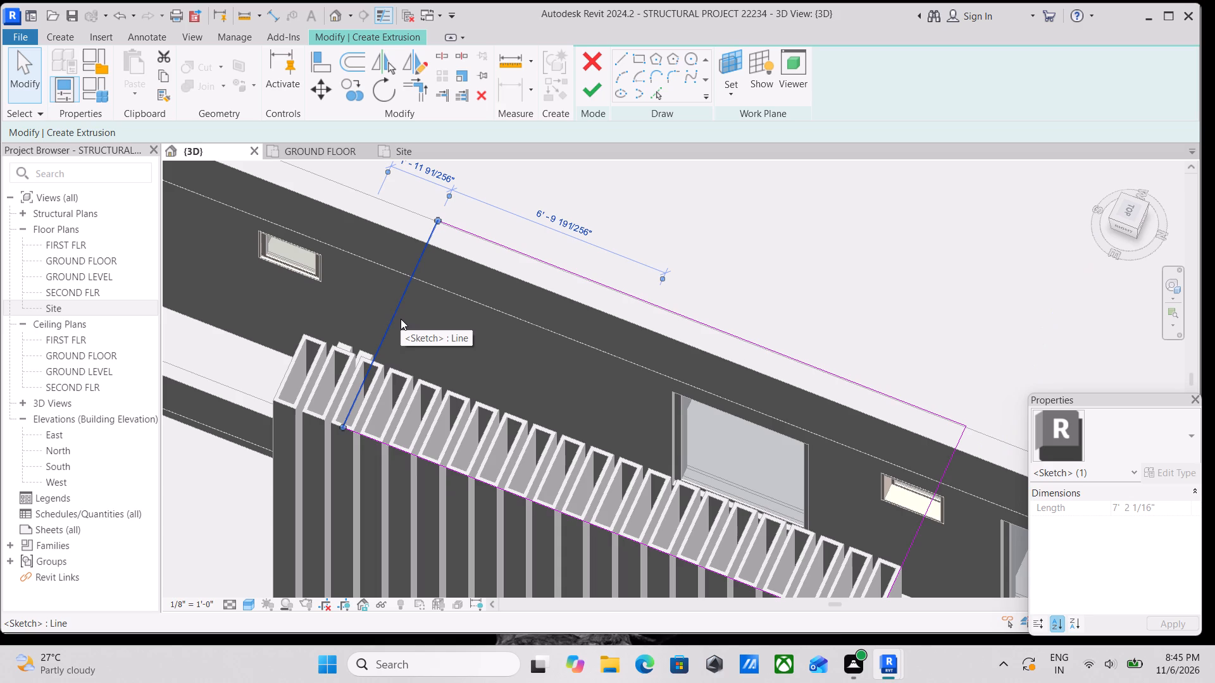
key("Left")
key("Left")
key("Left")
key("Left")
key("Left")
key("Left")
key("Left")
key("Left")
key("Left")
key("Left")
key("Left")
key("Left")
key("Left")
key("Left")
key("Left")
key("Left")
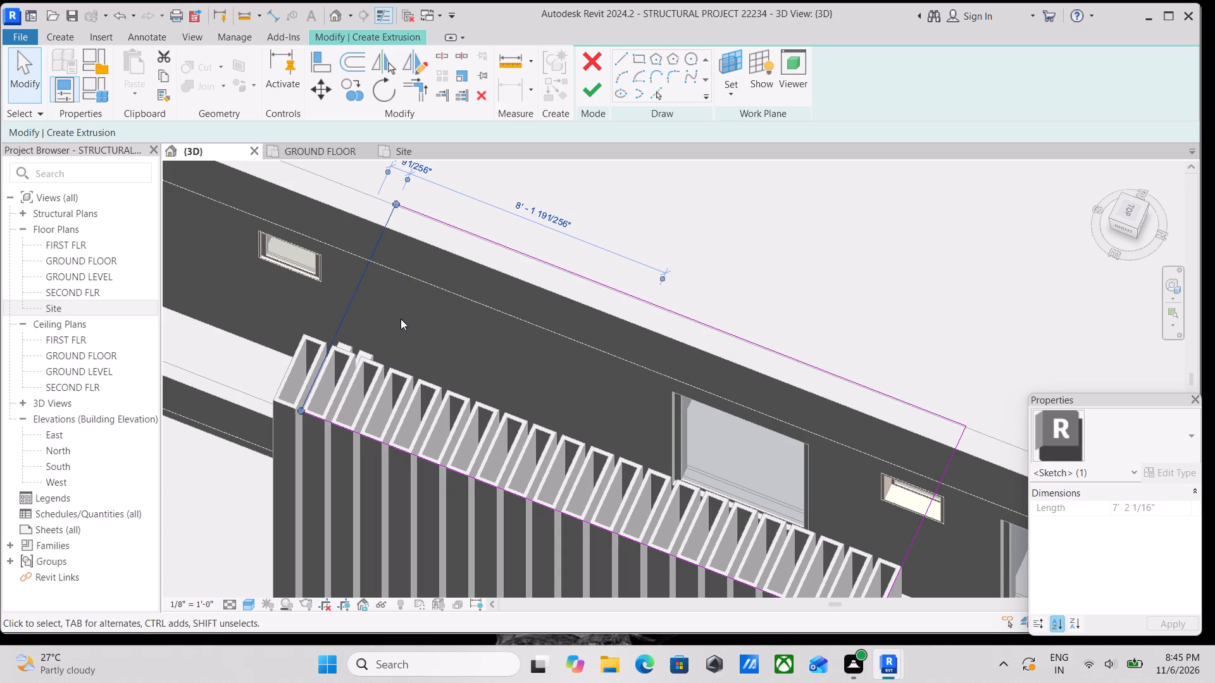
key("Left")
key("Left")
key("Left")
key("Left")
key("Left")
key("Left")
key("Left")
key("Left")
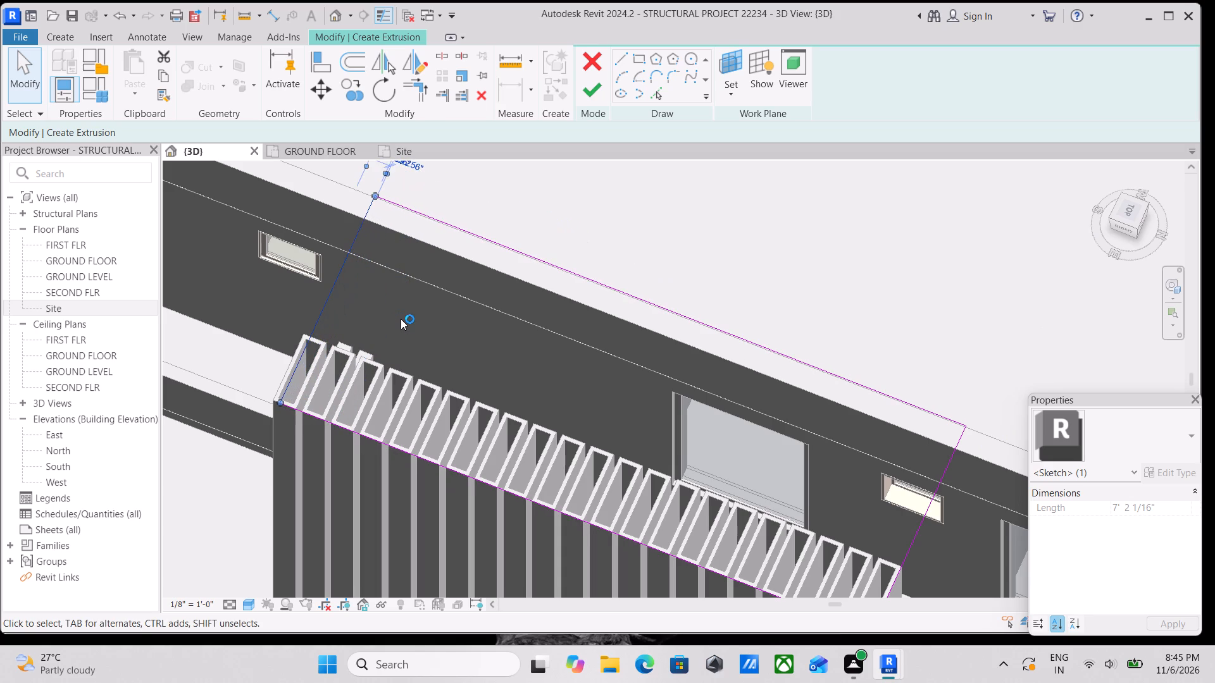
key("Left")
key("Left")
key("Left")
key("Left")
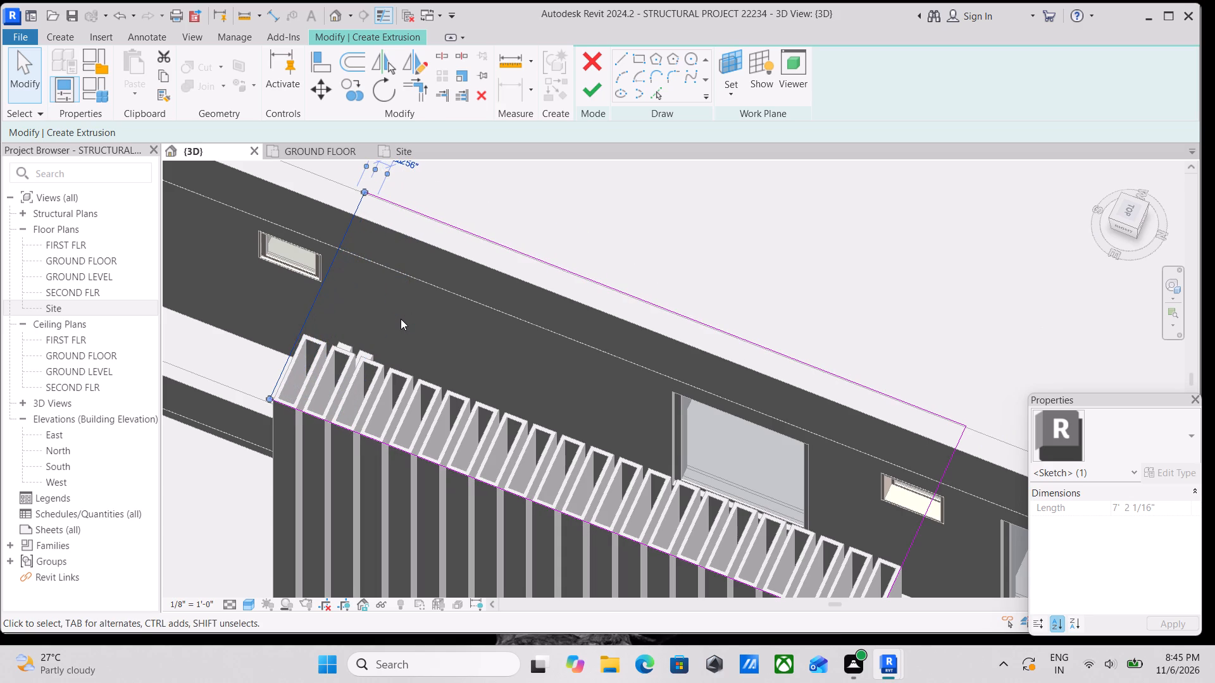
Nudge the rectangle's wall-side line one small increment back toward the parapet's roof-side edge.
scroll(776, 329, "up", 5)
middle_click_drag(790, 324, 640, 252)
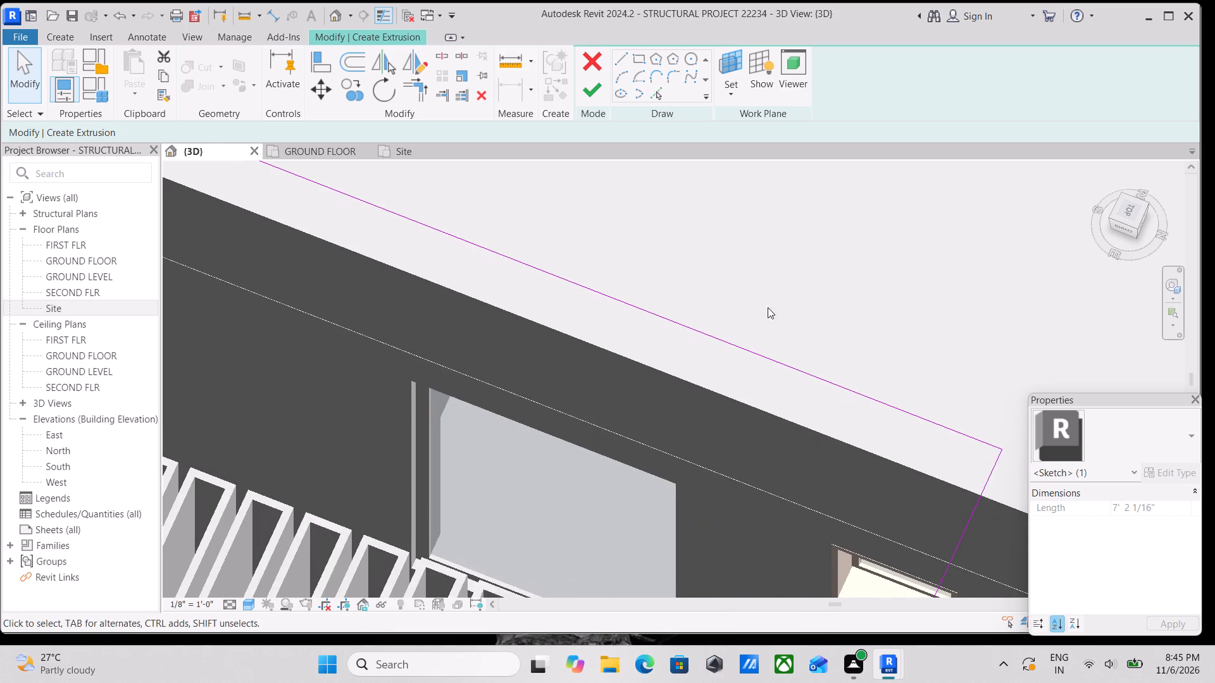
middle_click_drag(831, 321, 635, 273)
scroll(718, 338, "up", 3)
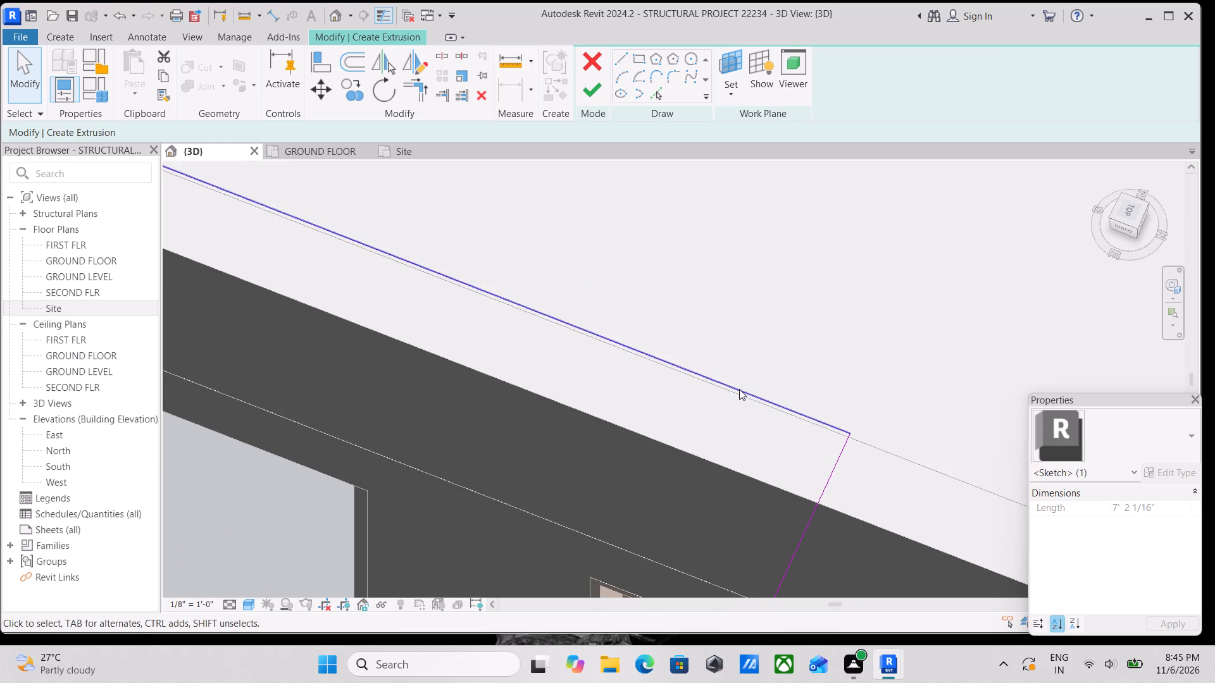
left_click(739, 389)
key("Down")
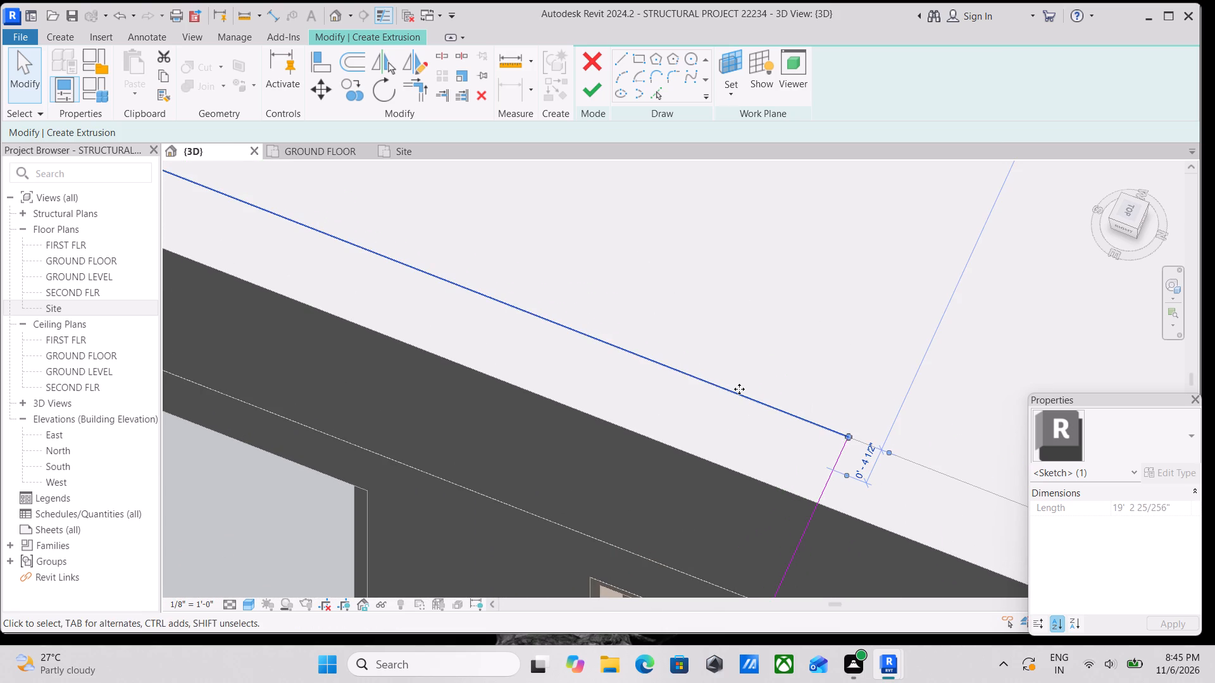
Finish the rectangle sketch as an extrusion ending at 6" and complete the in-place model.
scroll(739, 389, "down", 7)
middle_click_drag(681, 351, 764, 262)
scroll(642, 328, "down", 5)
middle_click_drag(575, 397, 711, 190, "shift")
middle_click_drag(701, 277, 637, 83, "shift")
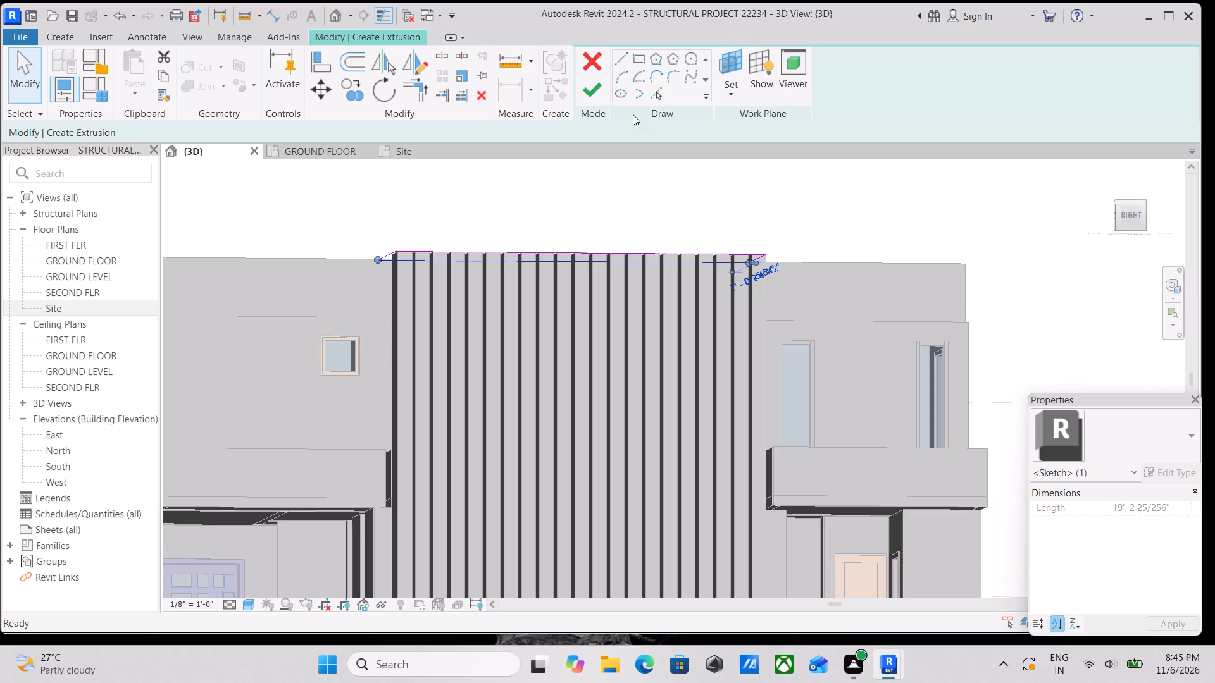
middle_click_drag(556, 207, 579, 234, "shift")
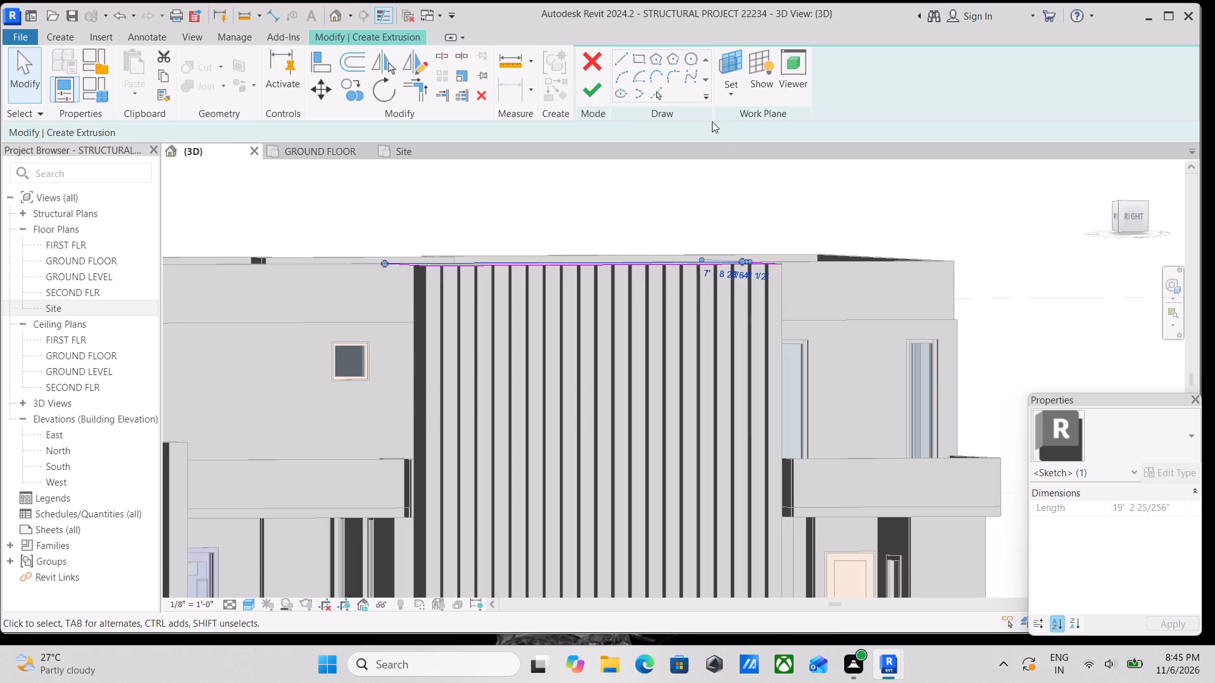
left_click(599, 92)
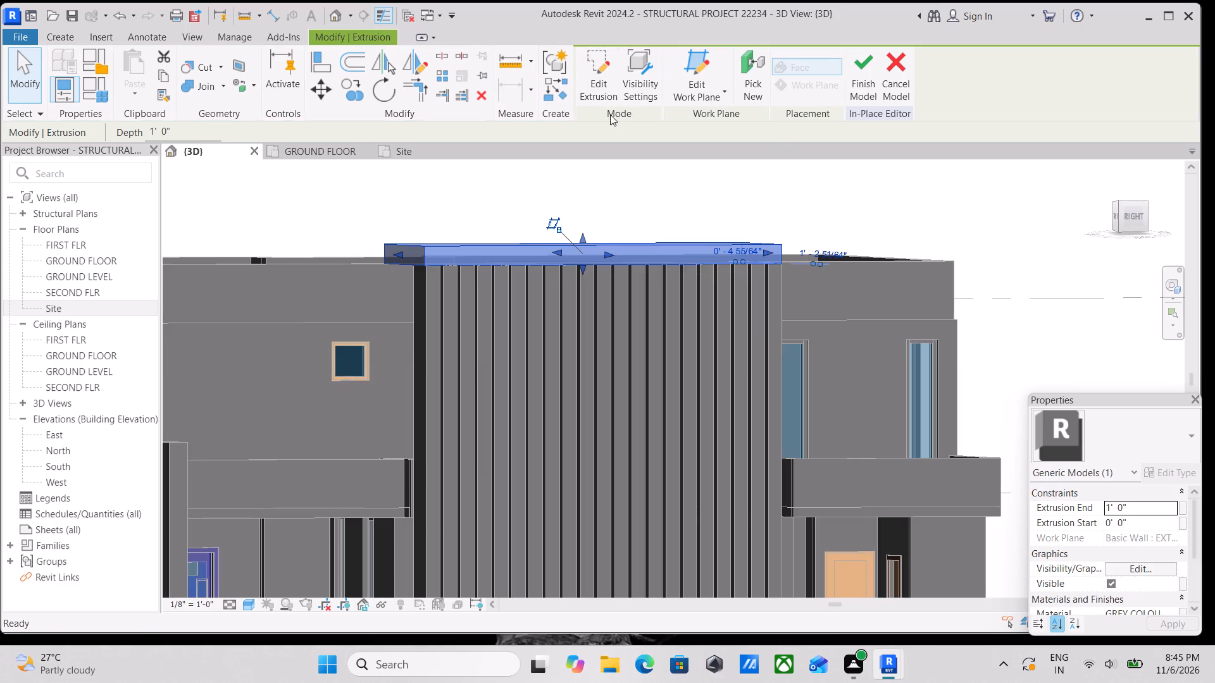
scroll(633, 166, "down", 1)
scroll(965, 383, "down", 1)
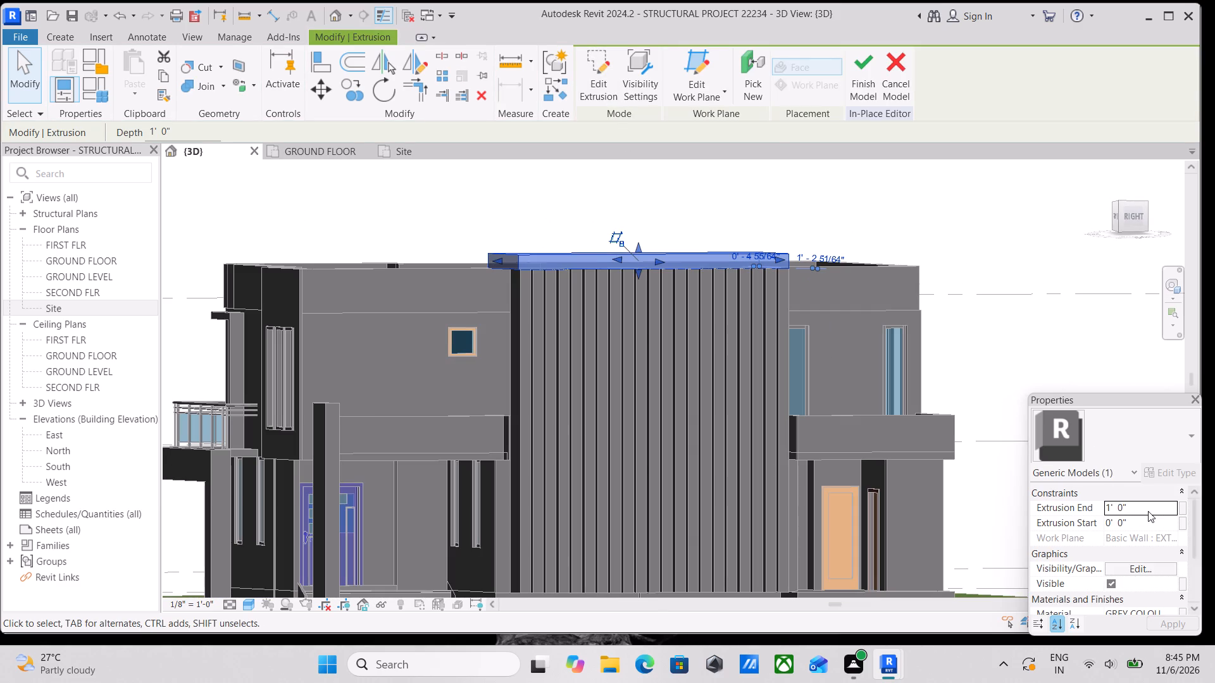
left_click(1148, 511)
key("6")
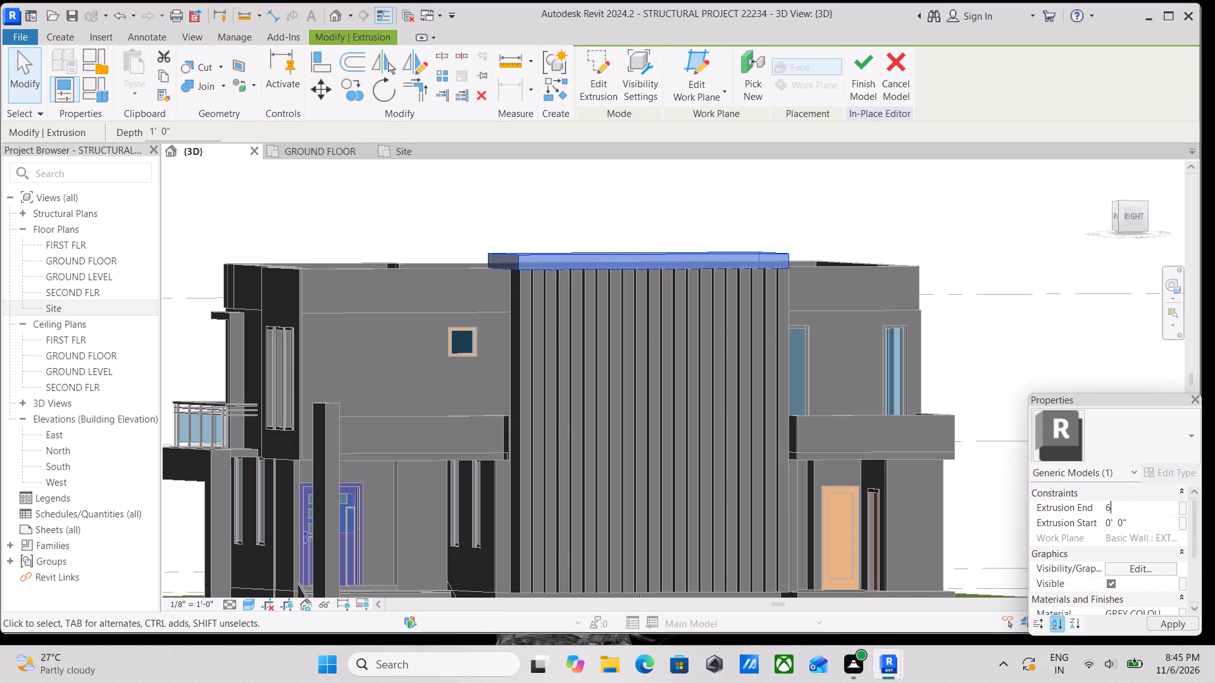
key("shift+quotedbl")
left_click(868, 53)
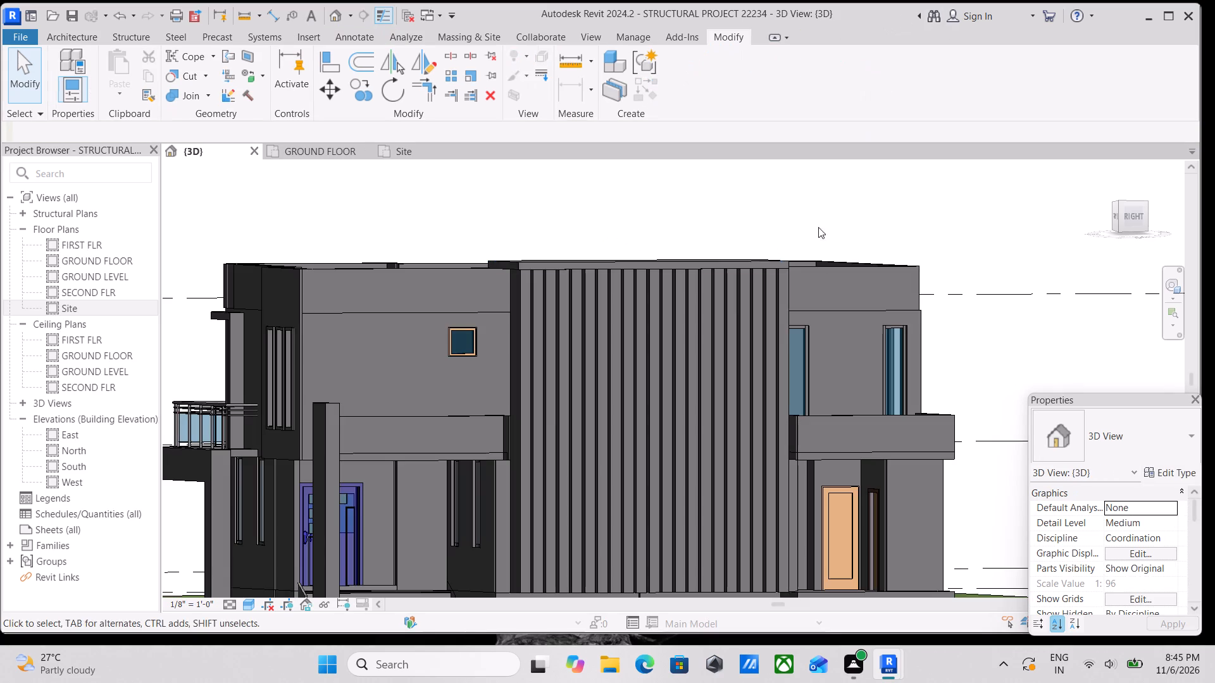
Examine the new slab over the fin screen and its junction with the roof parapet from several sides.
scroll(751, 271, "down", 1)
scroll(729, 317, "up", 1)
scroll(726, 317, "down", 1)
middle_click_drag(732, 319, 921, 434, "shift")
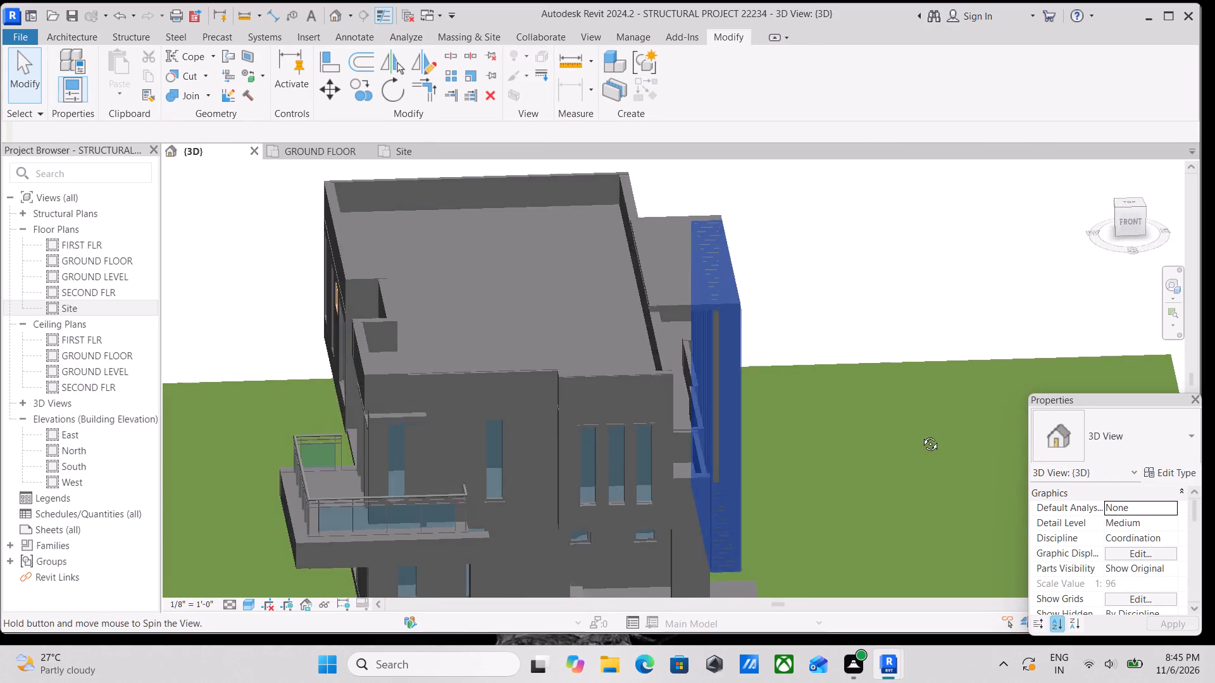
middle_click_drag(921, 434, 864, 456, "shift")
middle_click_drag(704, 317, 545, 274, "shift")
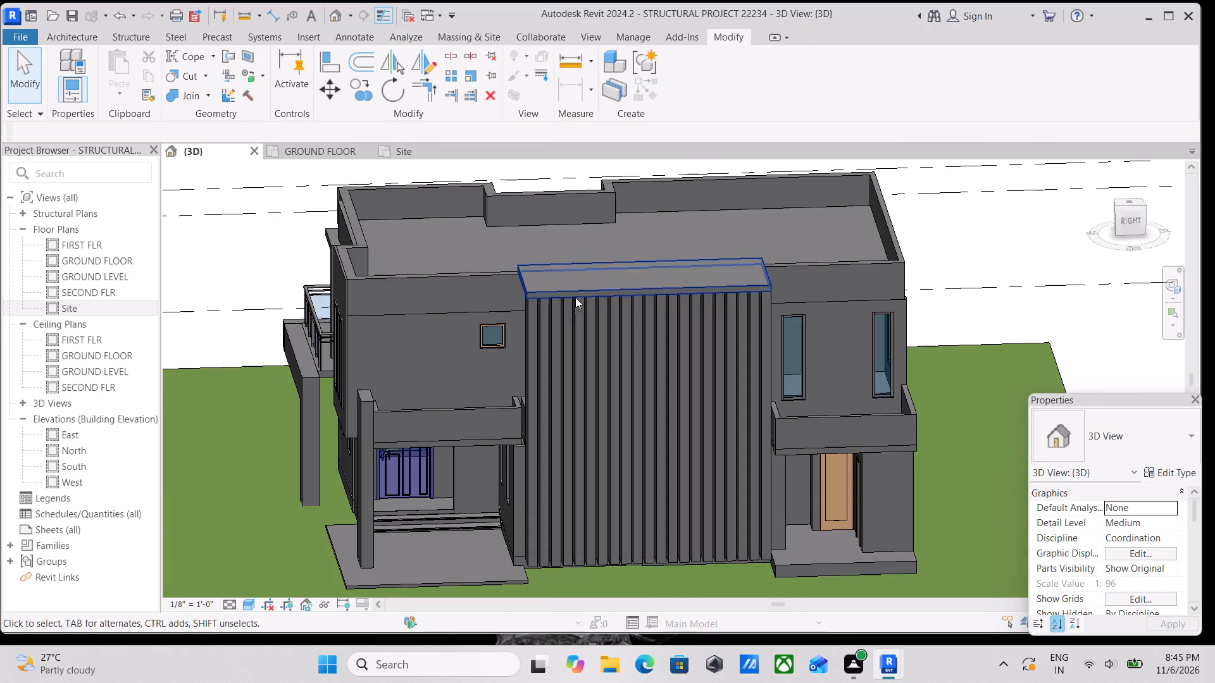
middle_click_drag(660, 338, 754, 300, "shift")
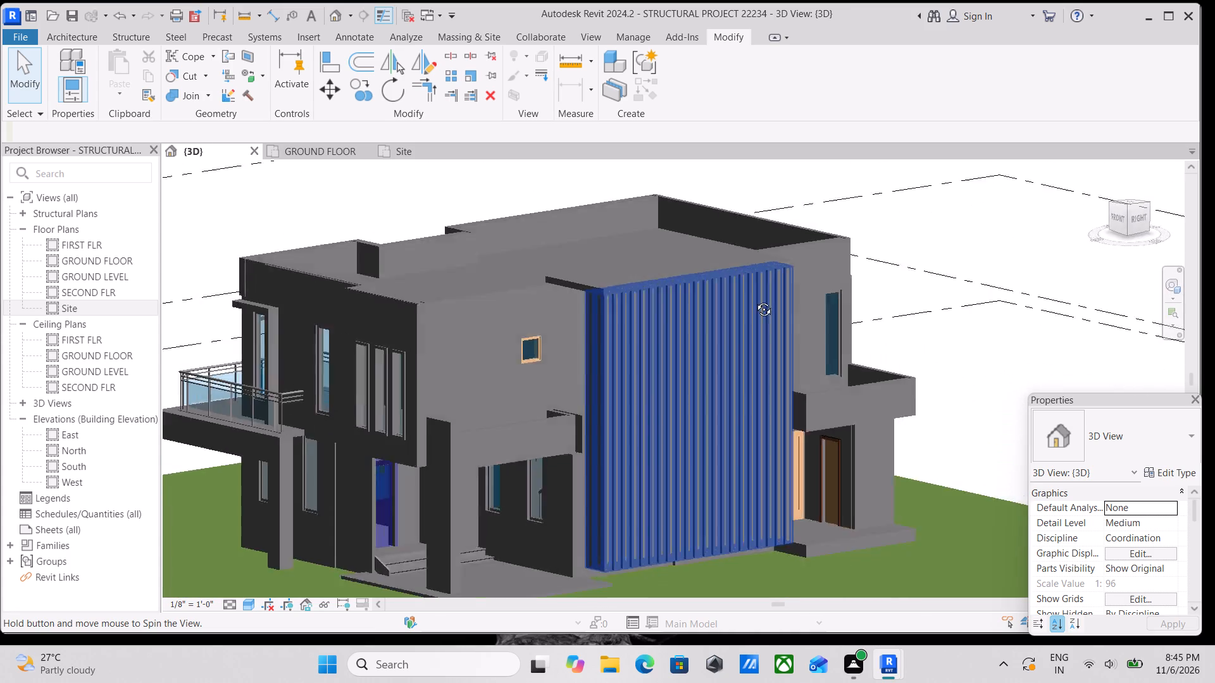
middle_click_drag(754, 300, 782, 302, "shift")
middle_click_drag(733, 324, 773, 321, "shift")
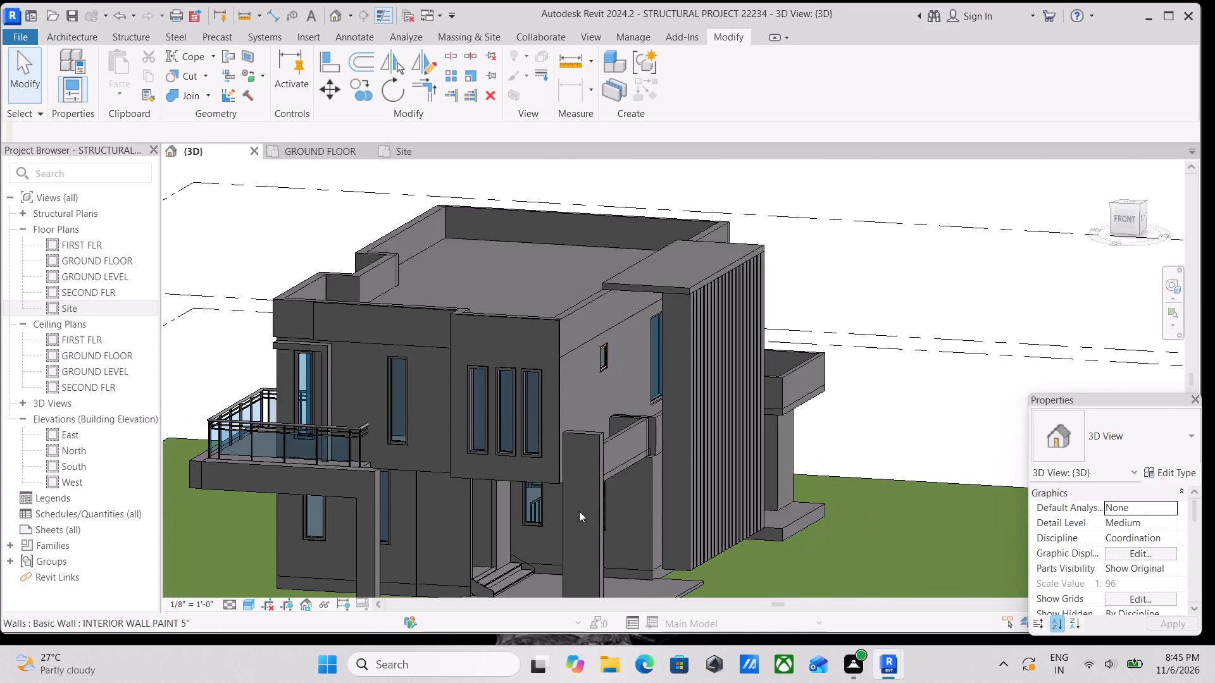
Show the 3D view in Realistic style and examine the finishes of the front facade and parapet.
left_click(247, 601)
left_click(255, 588)
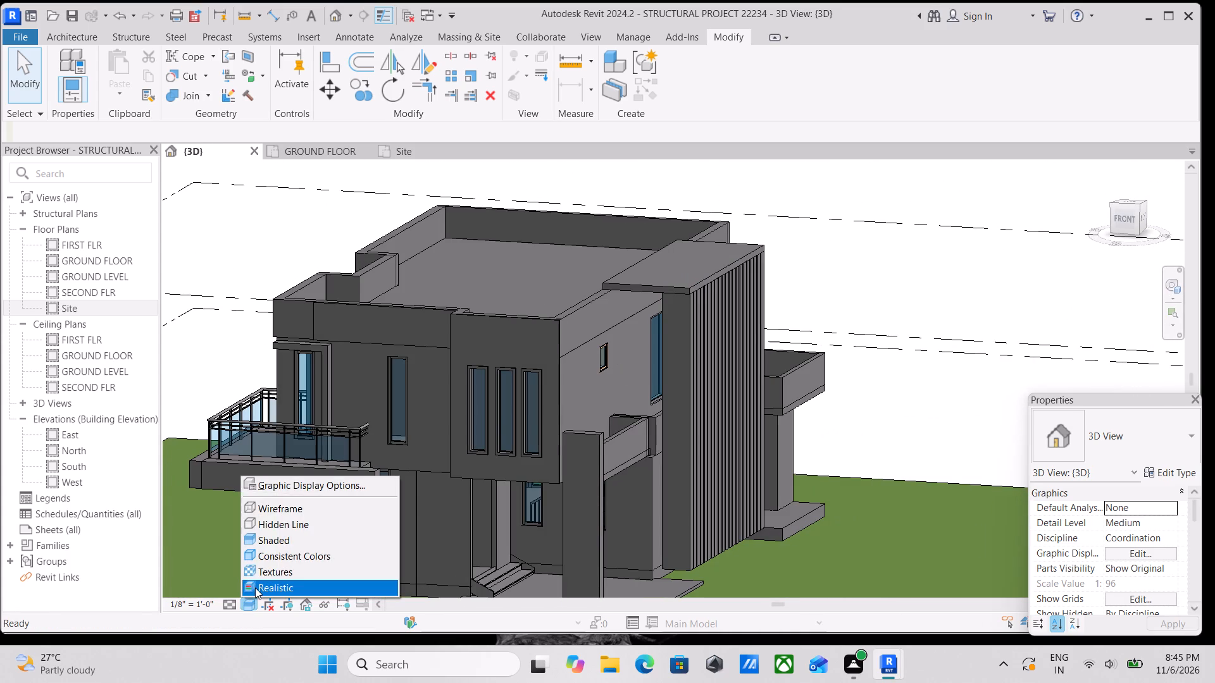
scroll(502, 390, "up", 7)
scroll(452, 366, "up", 3)
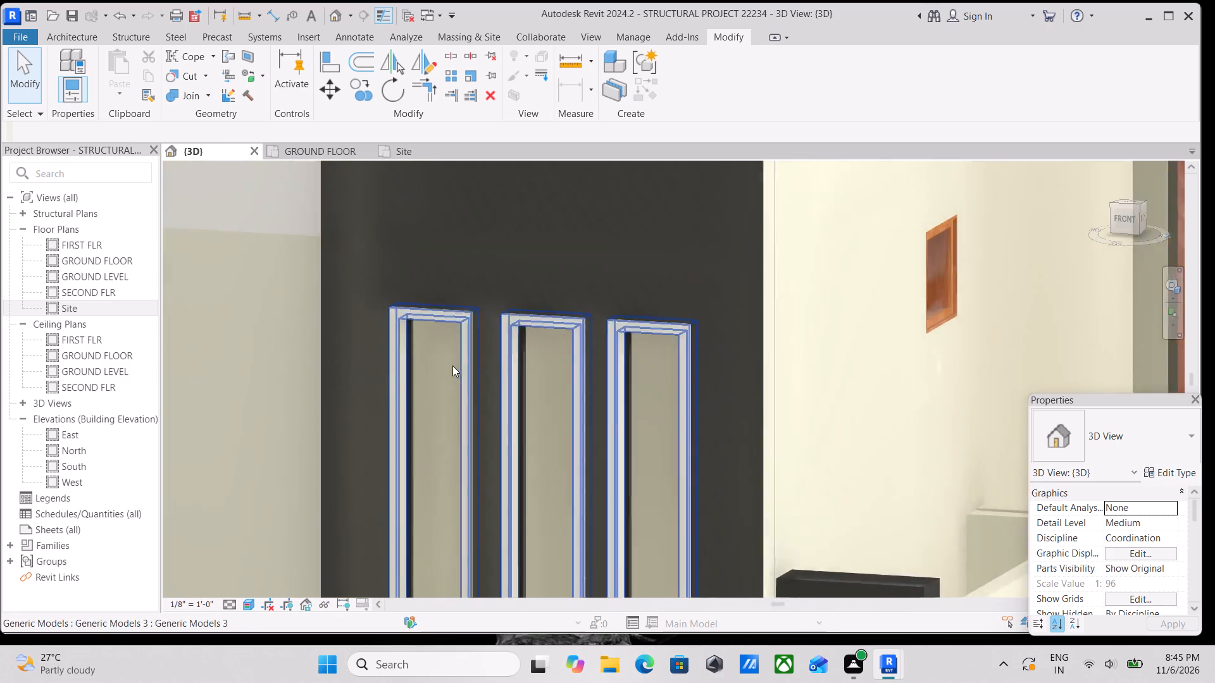
scroll(452, 366, "up", 1)
scroll(551, 338, "down", 4)
middle_click_drag(559, 337, 733, 350)
scroll(740, 357, "up", 8)
scroll(626, 249, "down", 3)
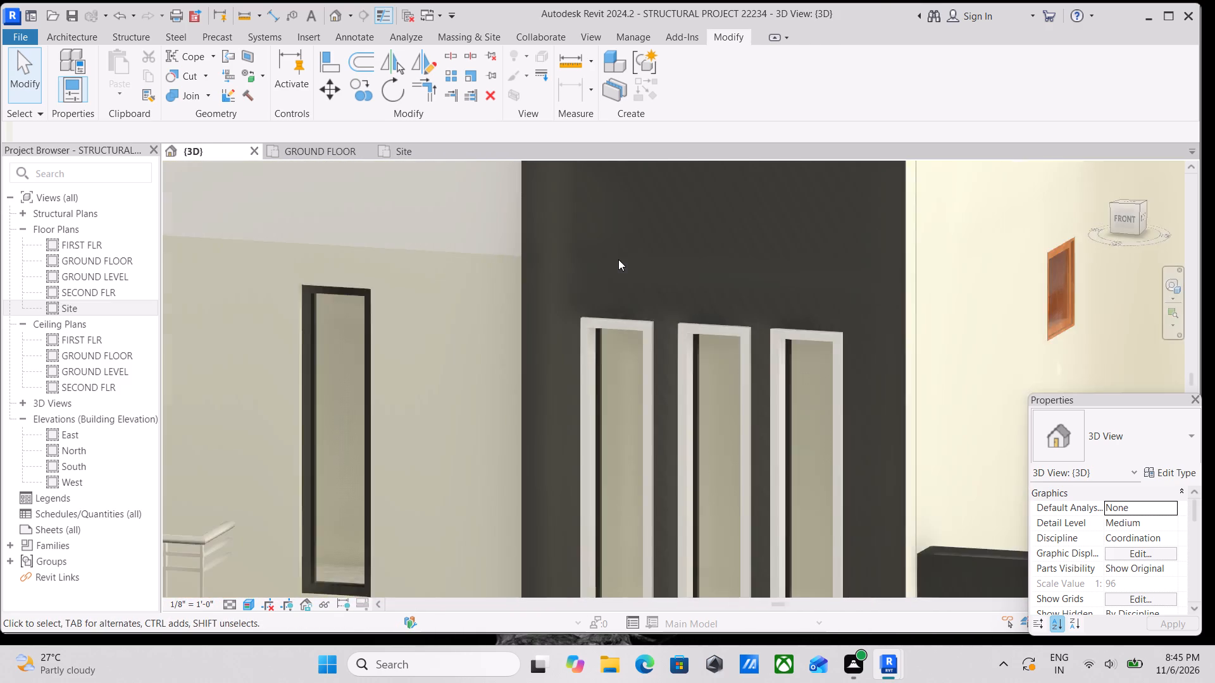
scroll(618, 259, "down", 10)
middle_click_drag(652, 285, 757, 275)
scroll(757, 275, "down", 2)
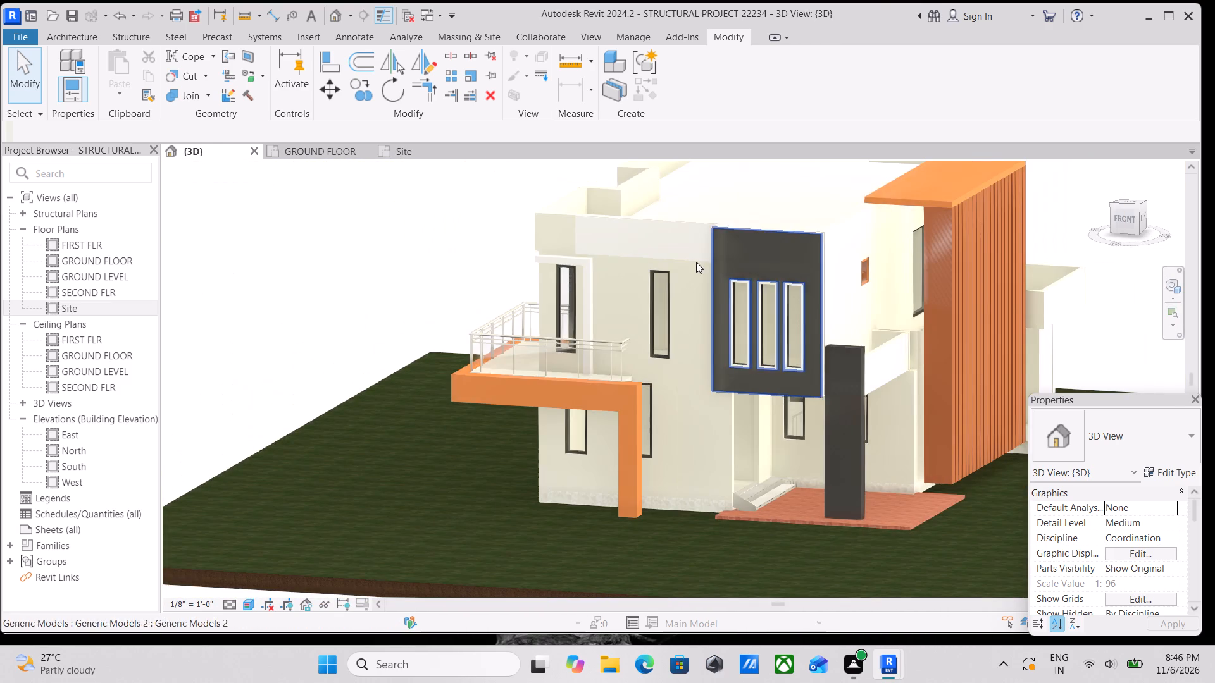
scroll(695, 261, "up", 1)
middle_click_drag(695, 261, 720, 292)
middle_click_drag(724, 297, 775, 327, "shift")
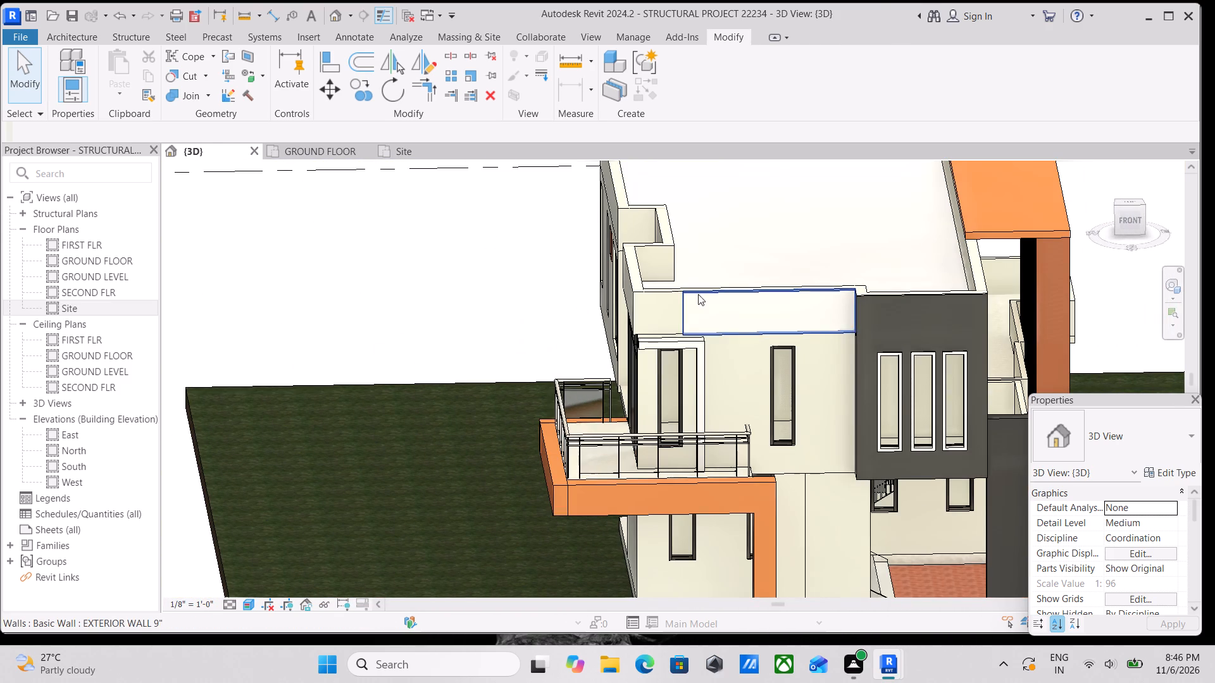
Select the front parapet's rectangular panel, return the view to Shaded style, and open the panel for in-place editing.
scroll(716, 296, "up", 2)
left_click(716, 296)
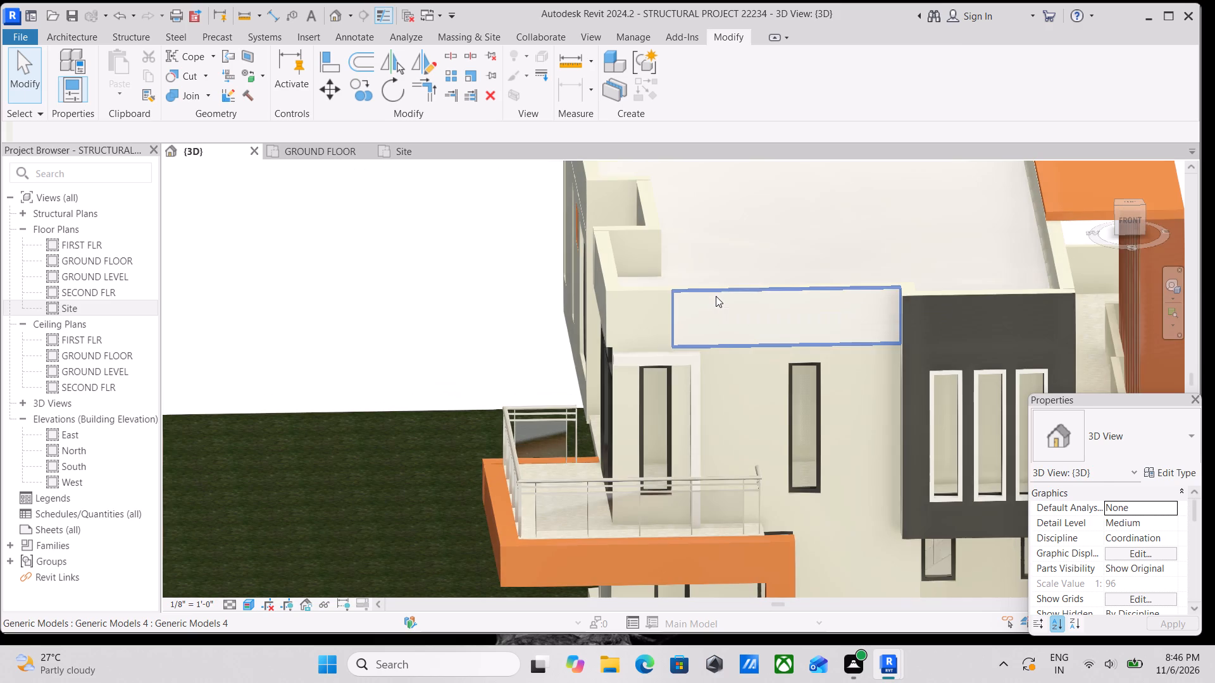
scroll(807, 397, "down", 1)
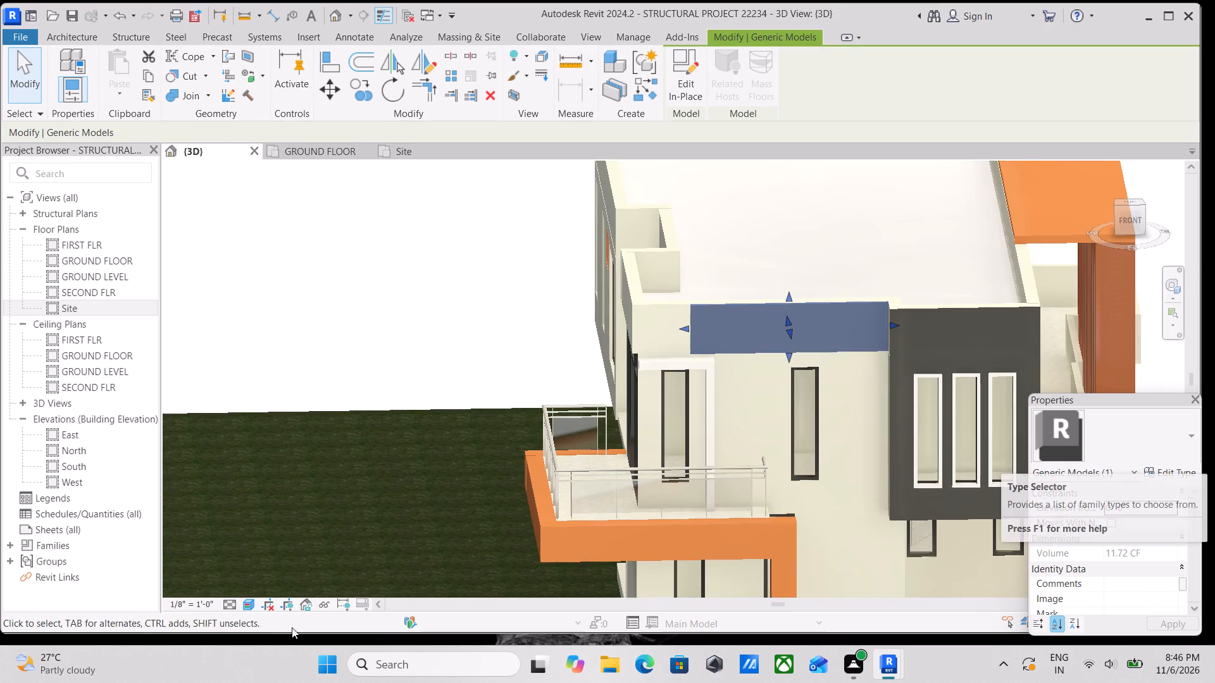
left_click(248, 602)
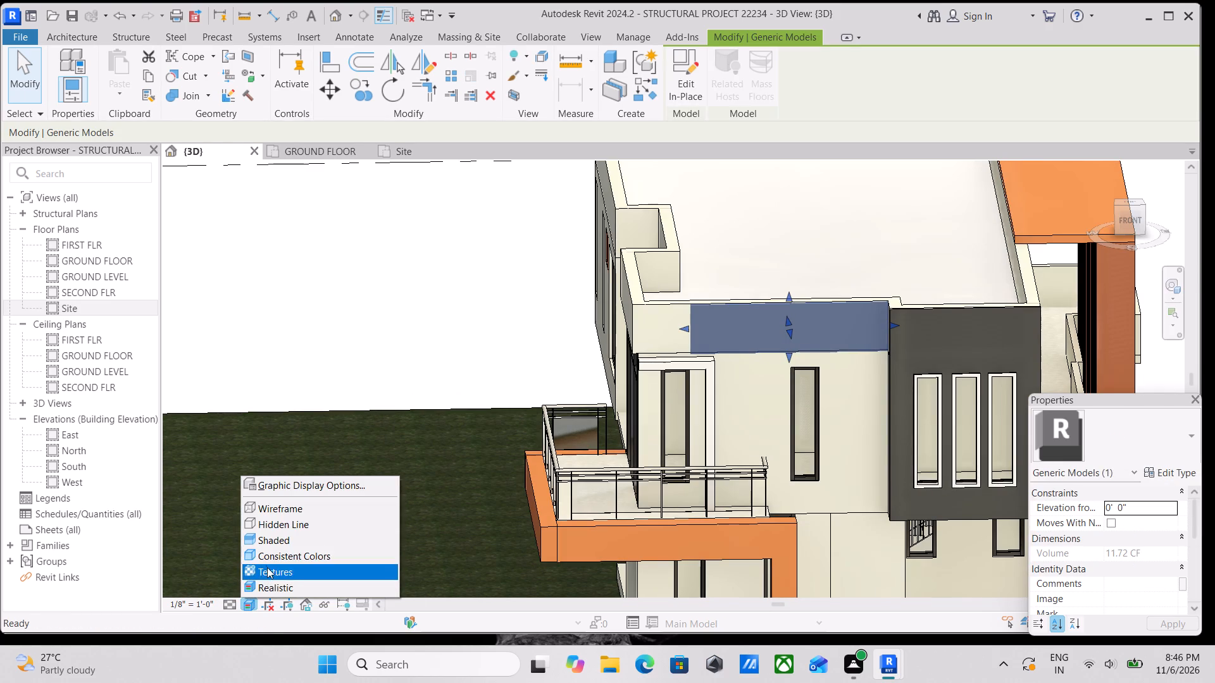
left_click(270, 544)
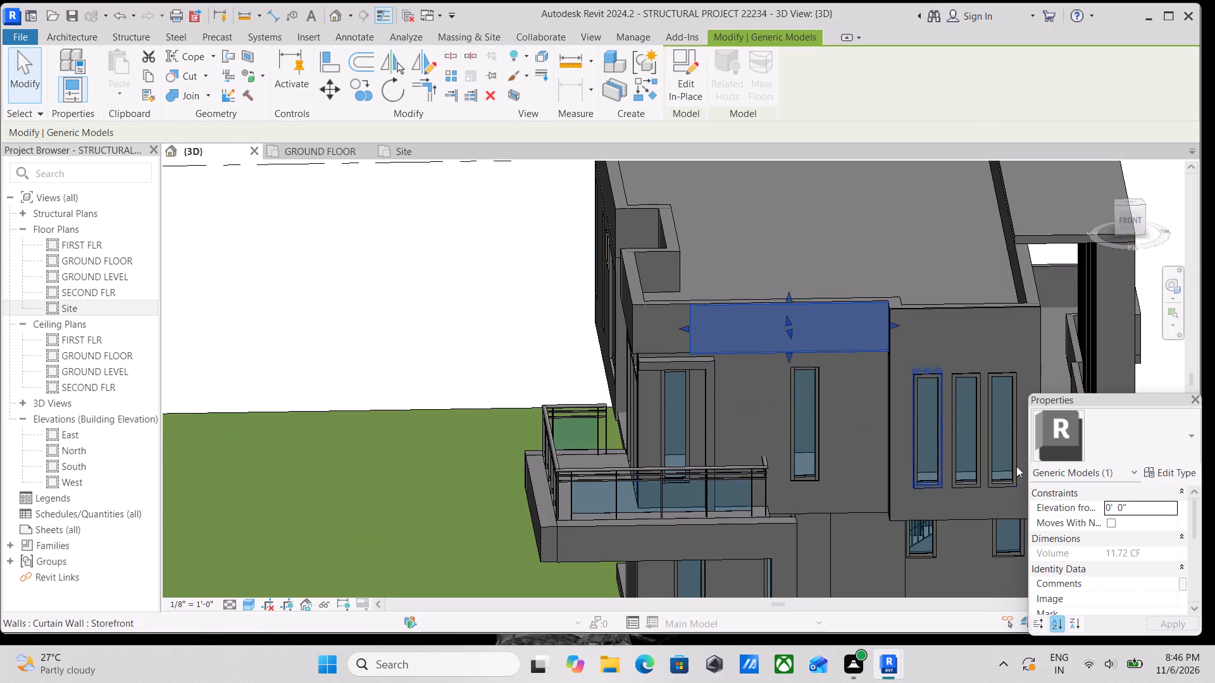
scroll(1177, 593, "down", 2)
scroll(1130, 504, "down", 2)
scroll(1128, 550, "up", 3)
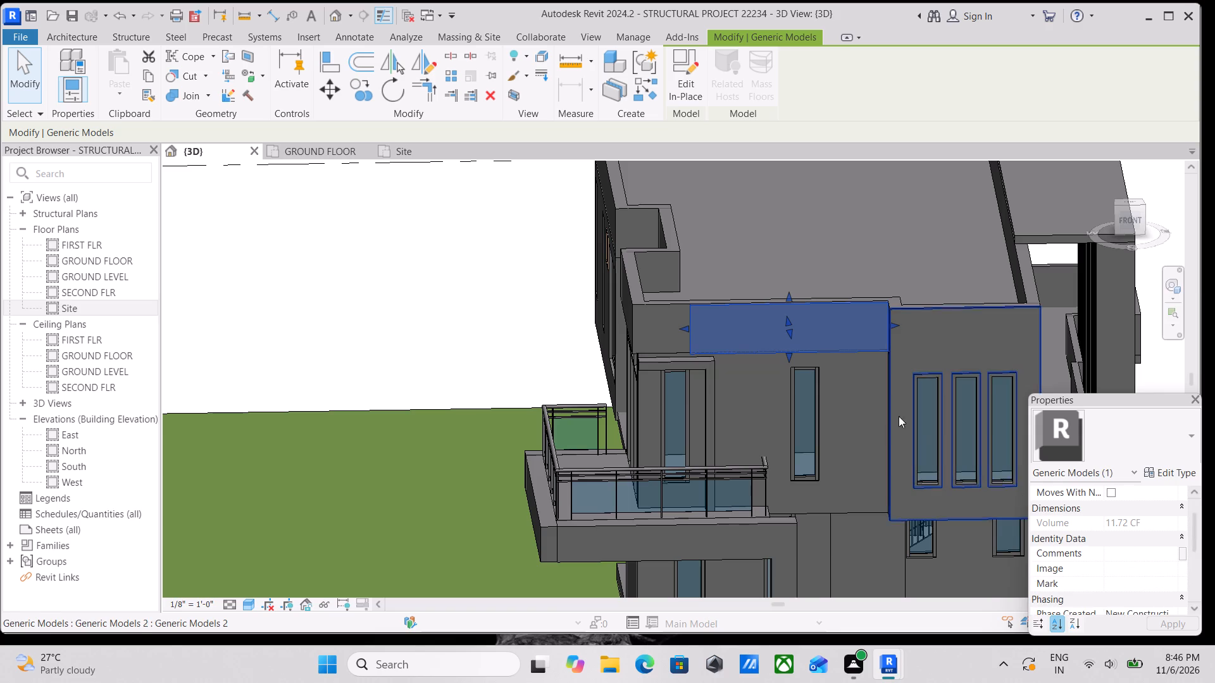
scroll(814, 341, "up", 4)
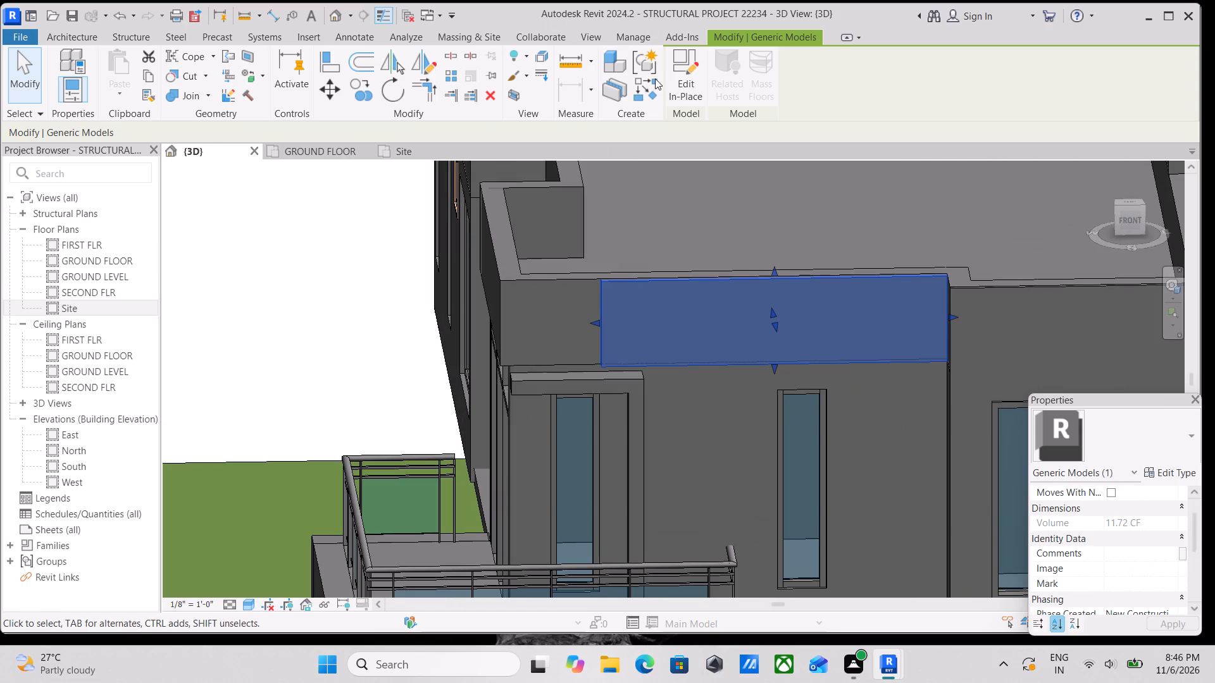
left_click(674, 85)
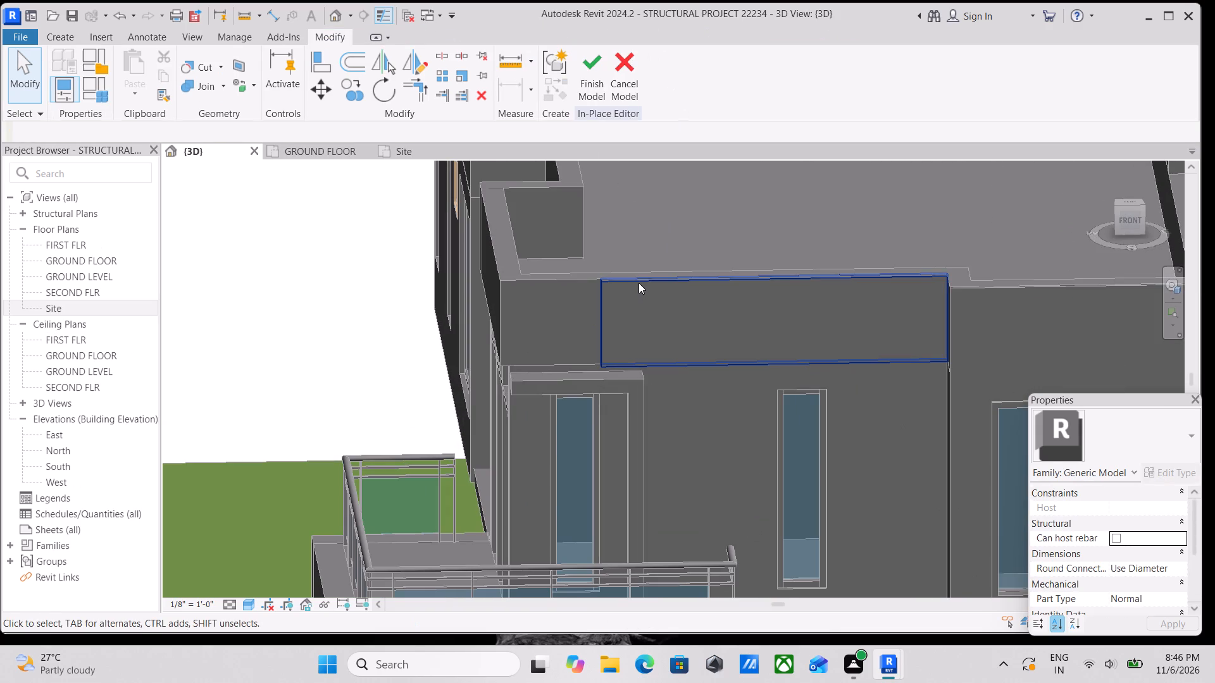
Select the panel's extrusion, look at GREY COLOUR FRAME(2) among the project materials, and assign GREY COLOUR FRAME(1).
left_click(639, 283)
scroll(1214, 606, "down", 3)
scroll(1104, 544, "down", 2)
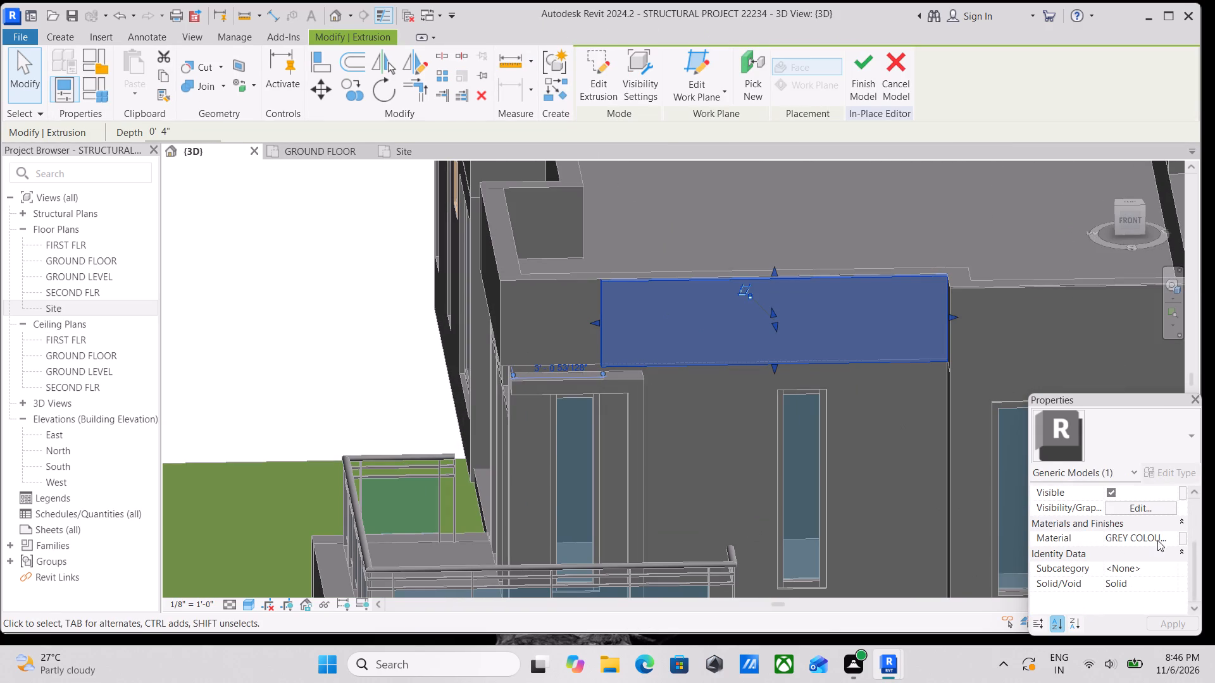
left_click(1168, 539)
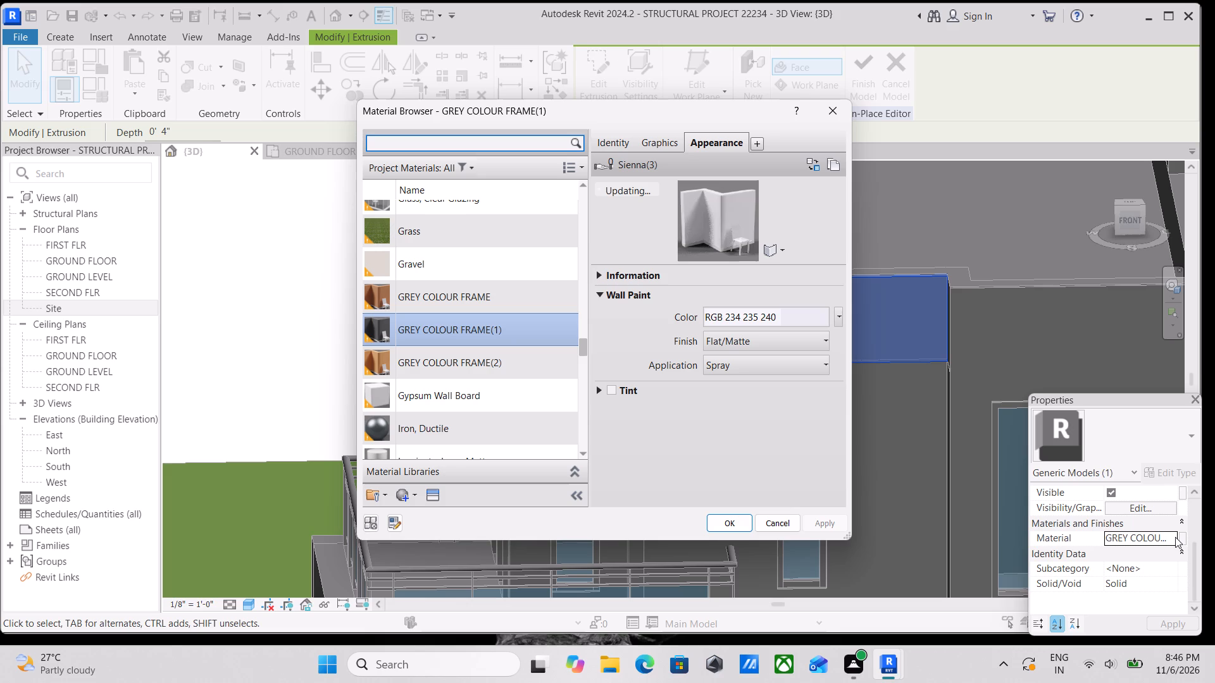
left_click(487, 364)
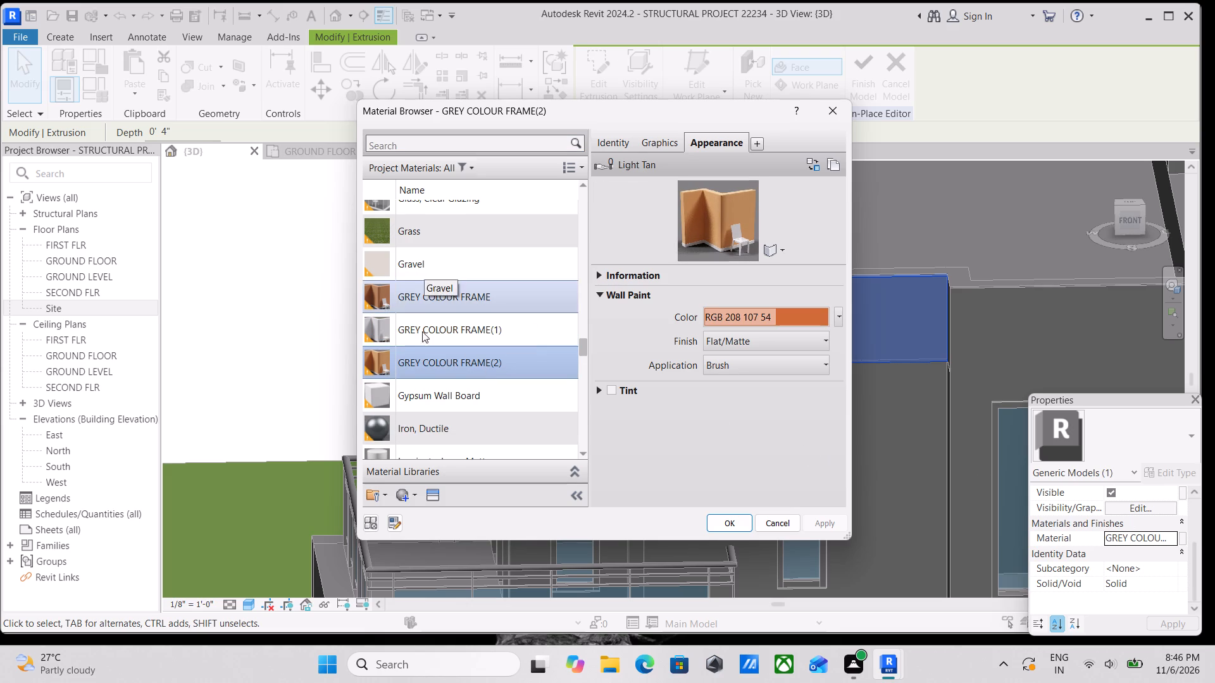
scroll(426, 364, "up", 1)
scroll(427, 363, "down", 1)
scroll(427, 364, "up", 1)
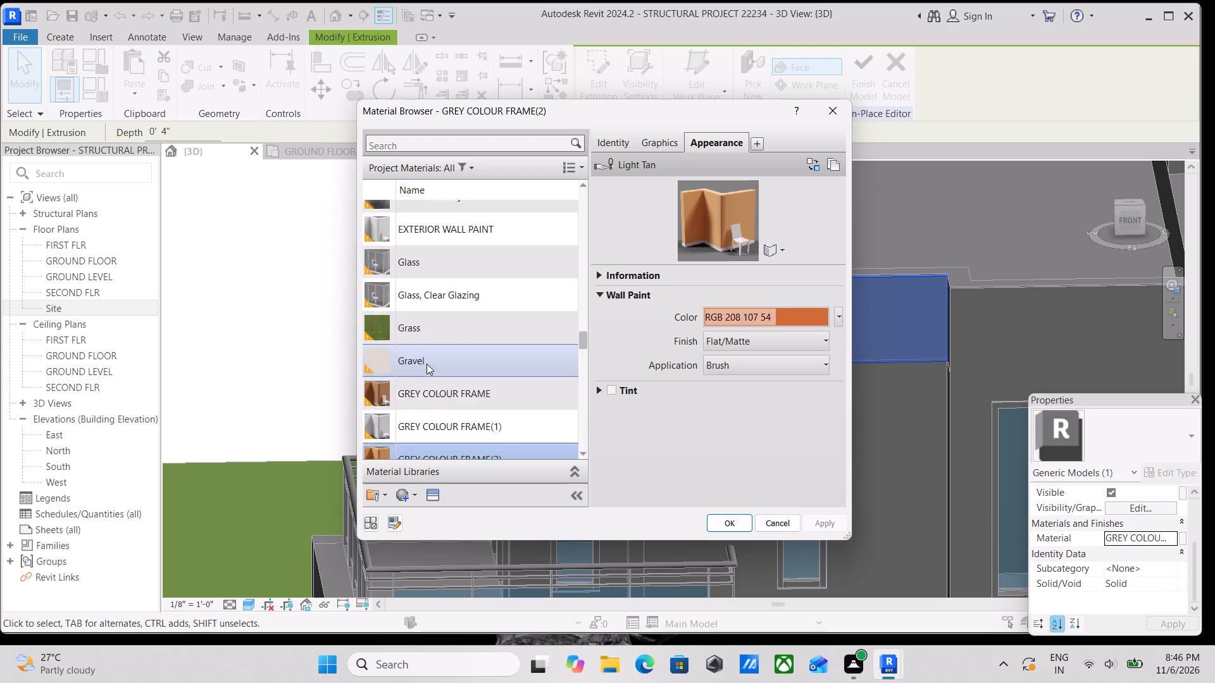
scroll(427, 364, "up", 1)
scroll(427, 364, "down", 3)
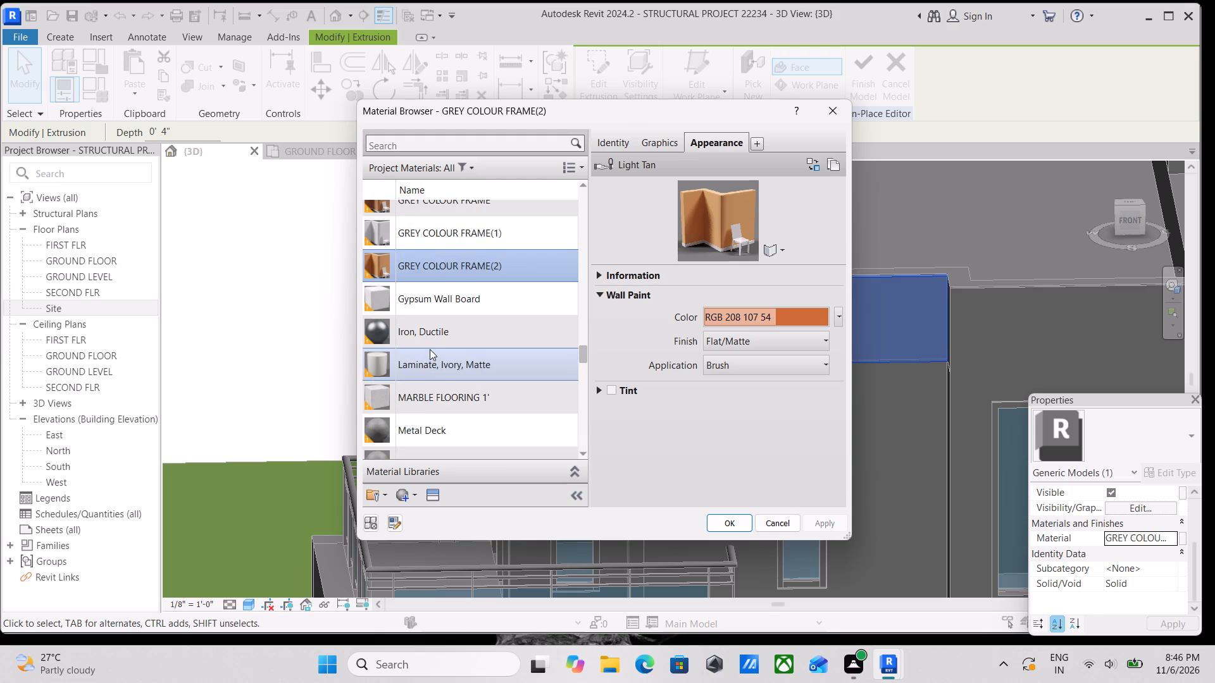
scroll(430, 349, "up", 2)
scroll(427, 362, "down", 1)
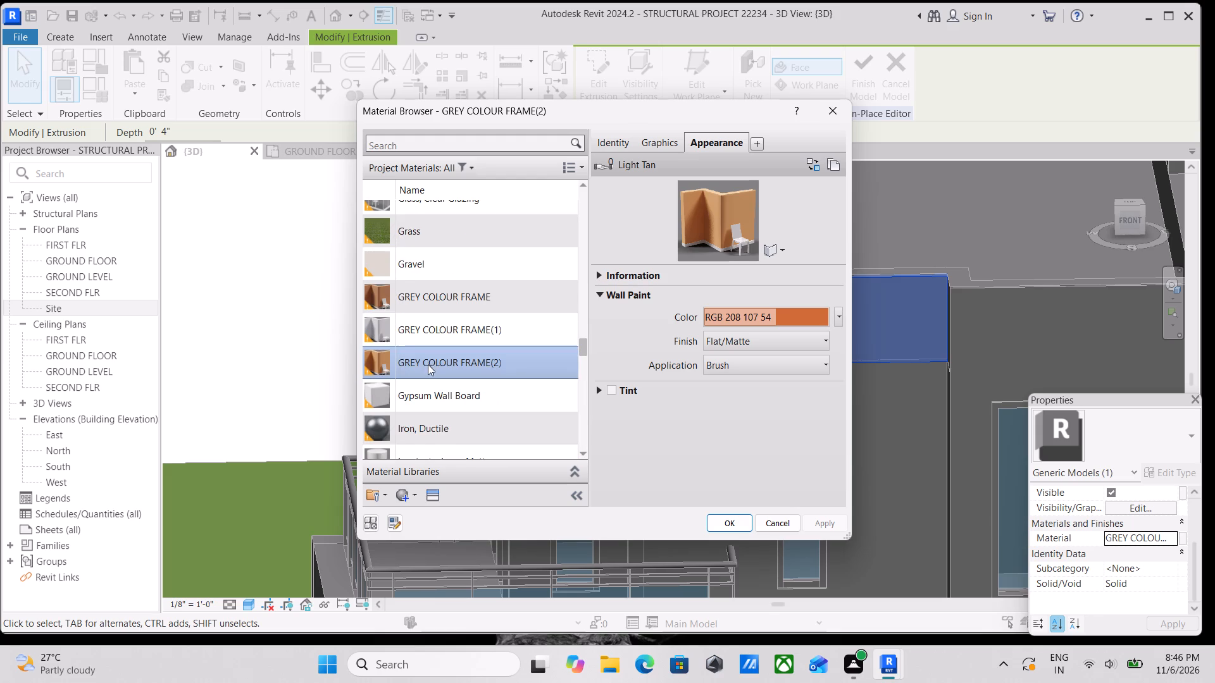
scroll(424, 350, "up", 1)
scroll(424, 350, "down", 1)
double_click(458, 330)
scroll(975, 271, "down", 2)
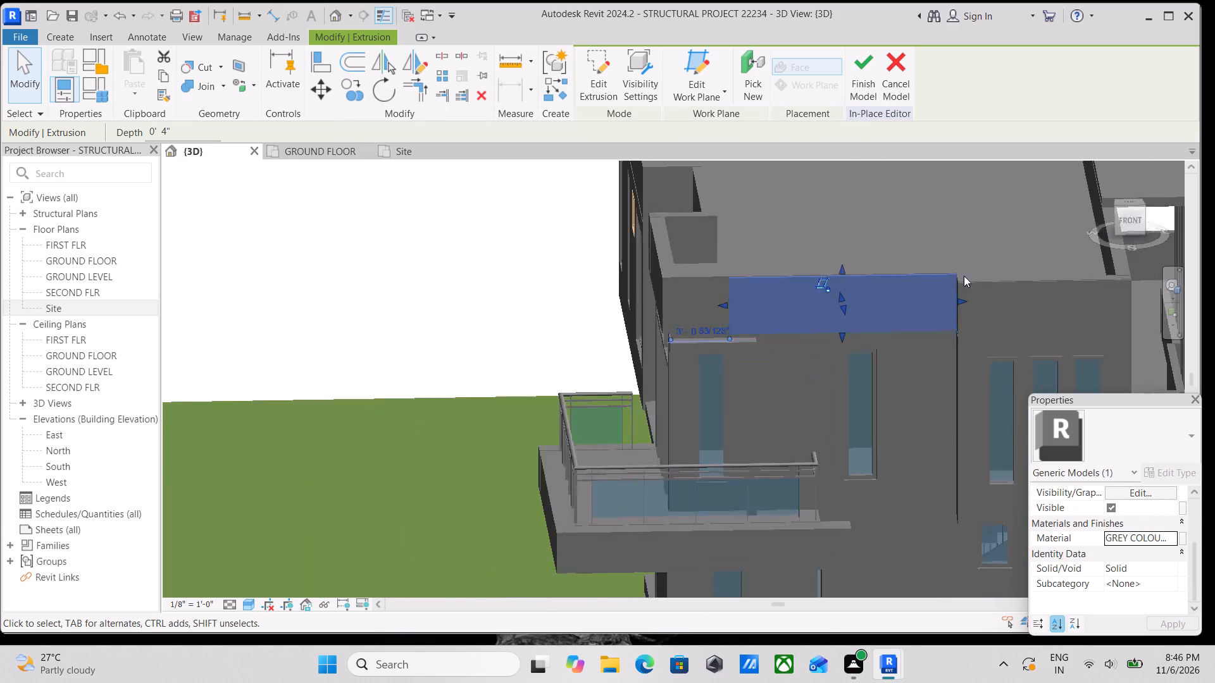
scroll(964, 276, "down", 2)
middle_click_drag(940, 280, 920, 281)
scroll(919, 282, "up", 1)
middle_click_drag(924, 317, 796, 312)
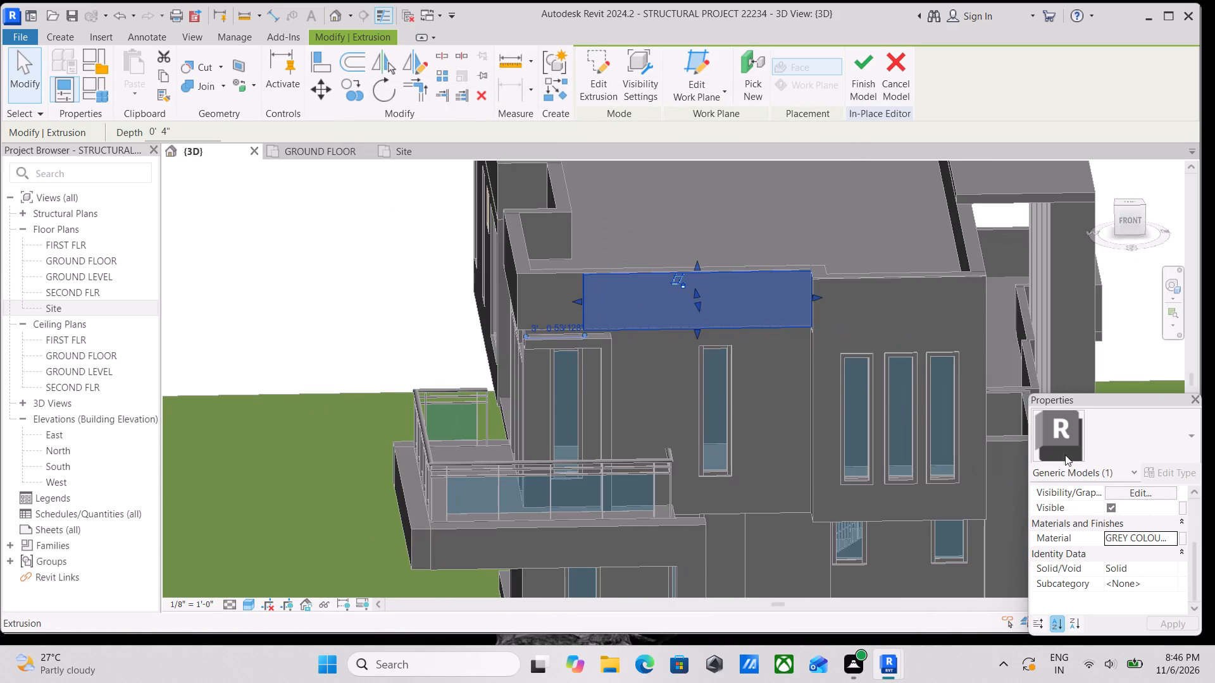
Assign the WINDOW FRAME BLACK material to the parapet panel's extrusion and finish the in-place model.
left_click(1171, 538)
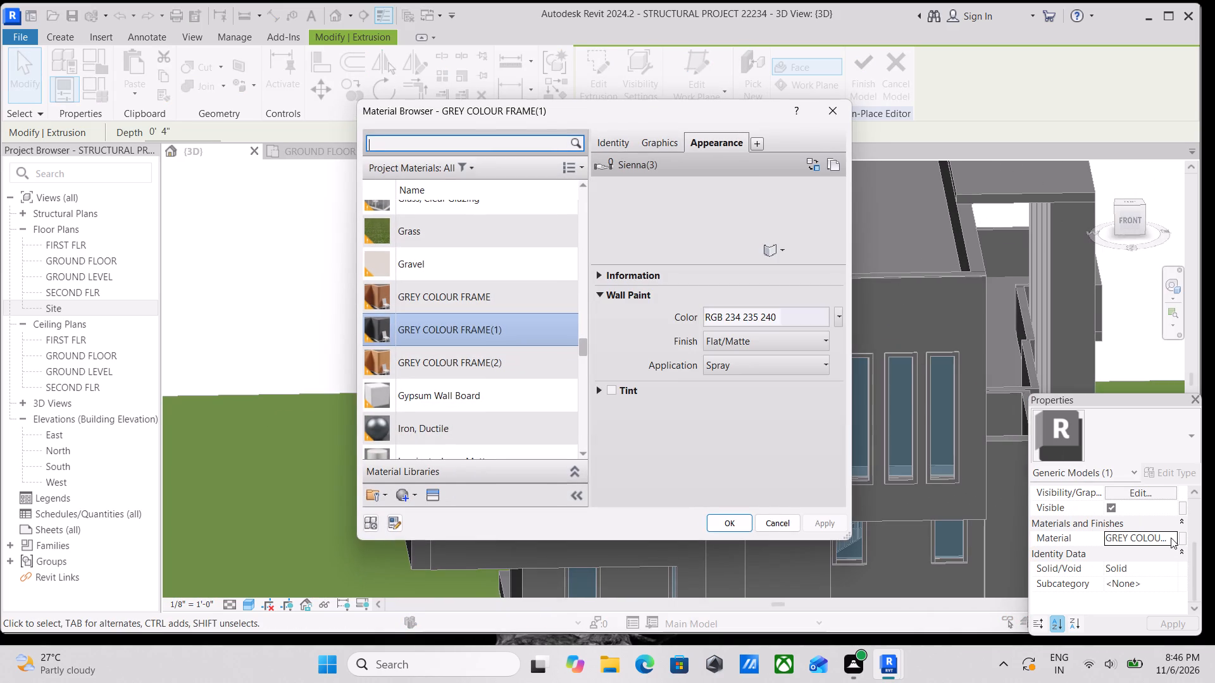
scroll(671, 371, "down", 3)
scroll(490, 358, "down", 7)
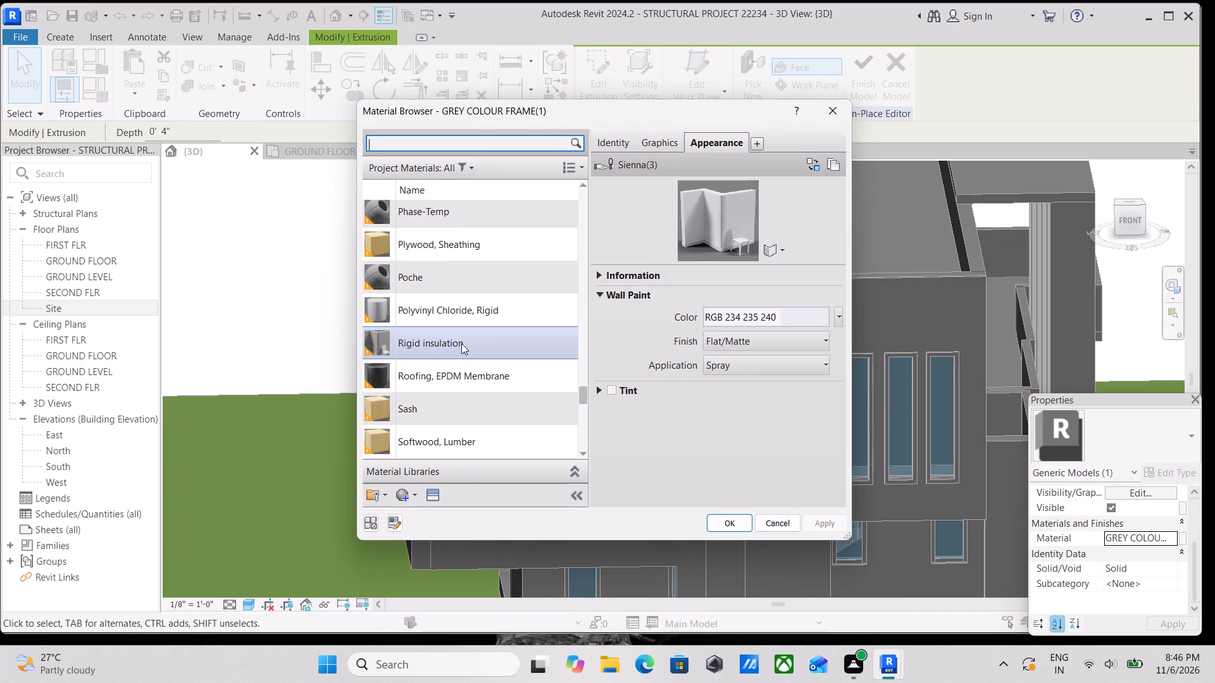
scroll(459, 343, "down", 6)
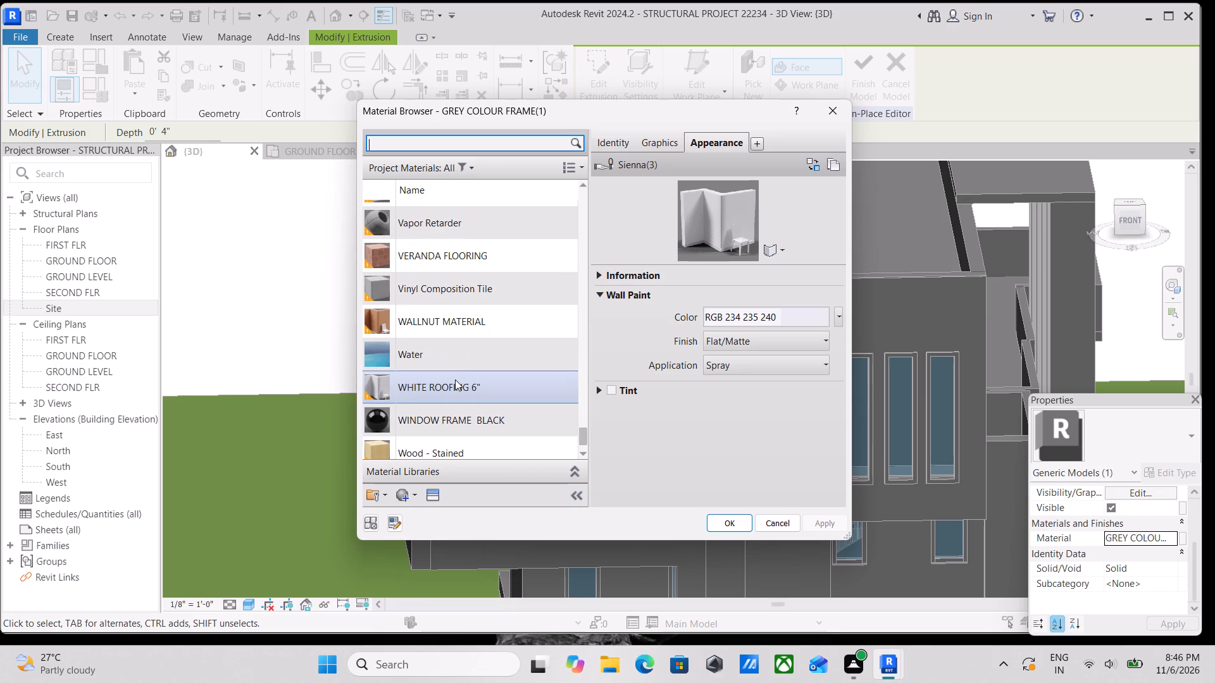
scroll(455, 379, "down", 2)
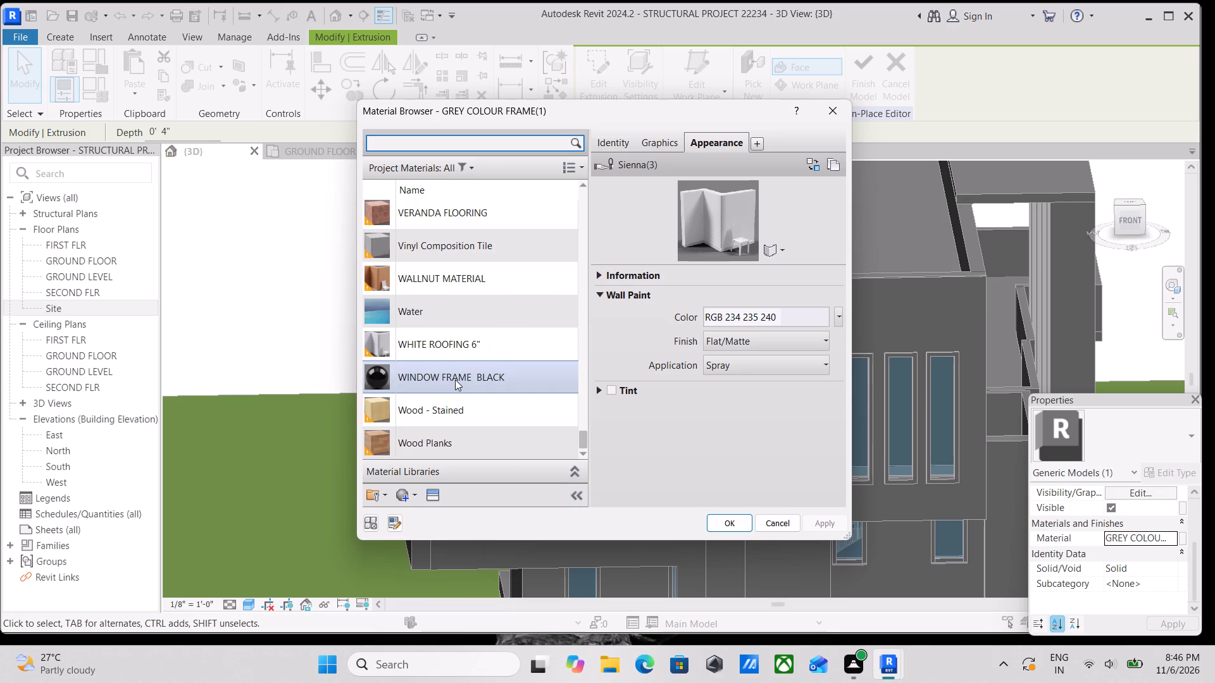
left_click(455, 379)
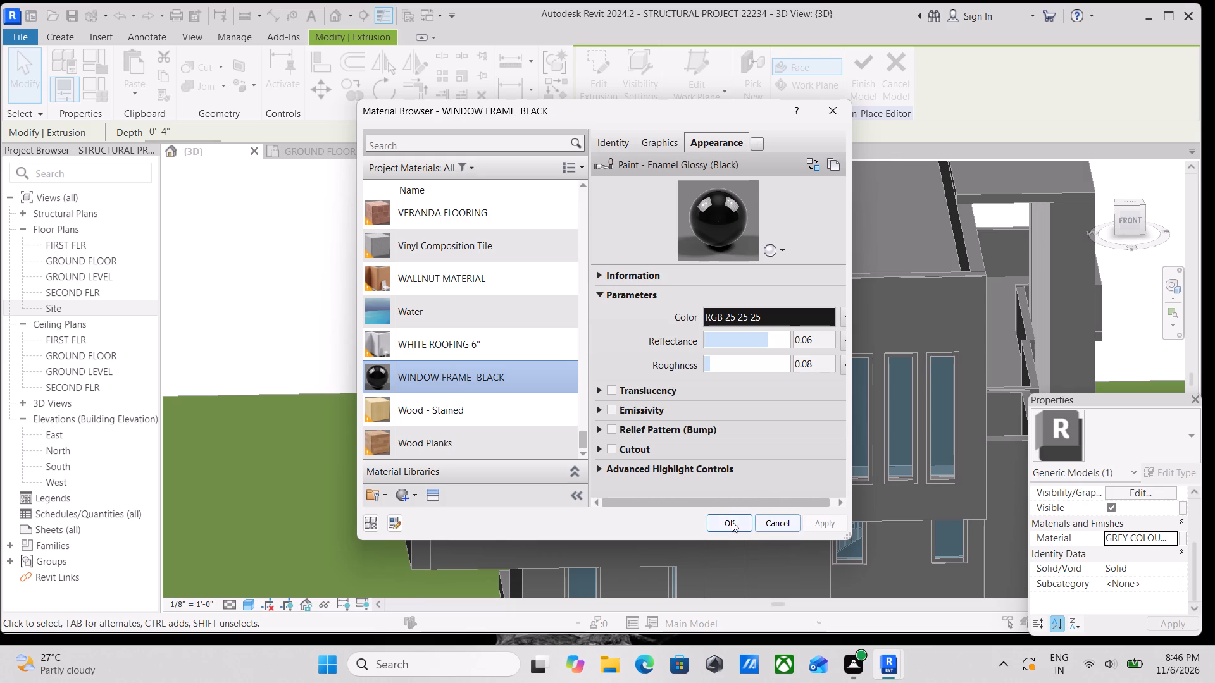
left_click(711, 519)
left_click(861, 67)
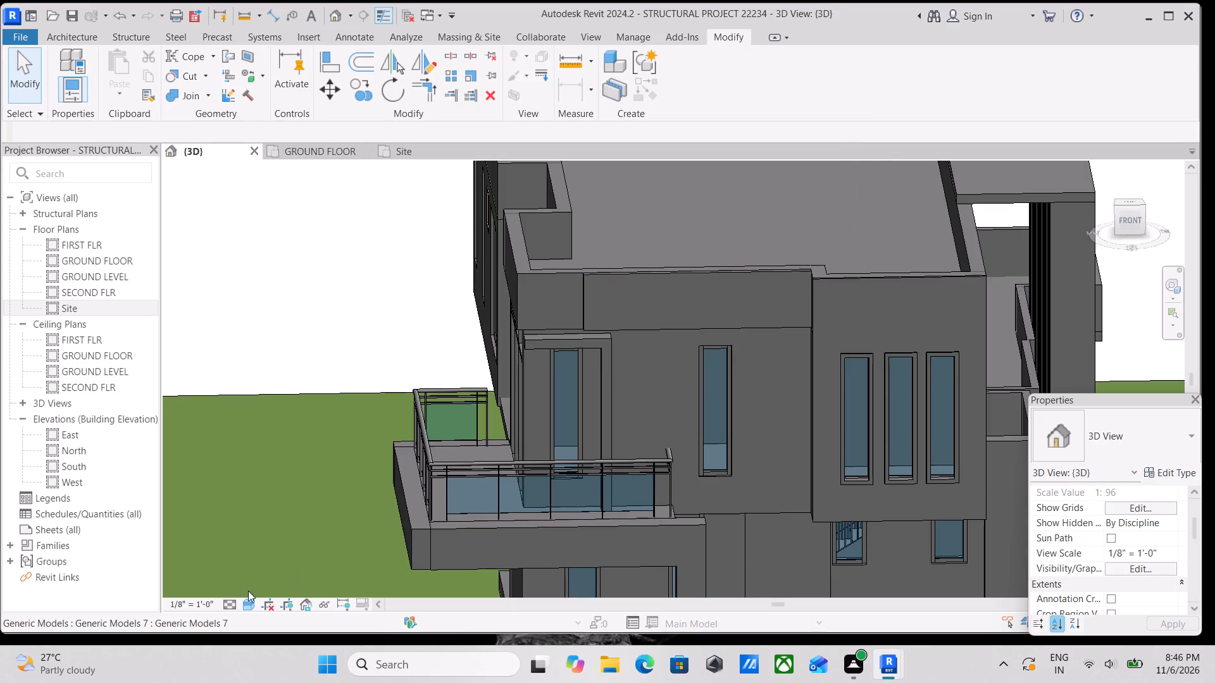
Show the 3D view in Realistic style and examine the parapet panel's finish against the surrounding facade.
left_click(247, 606)
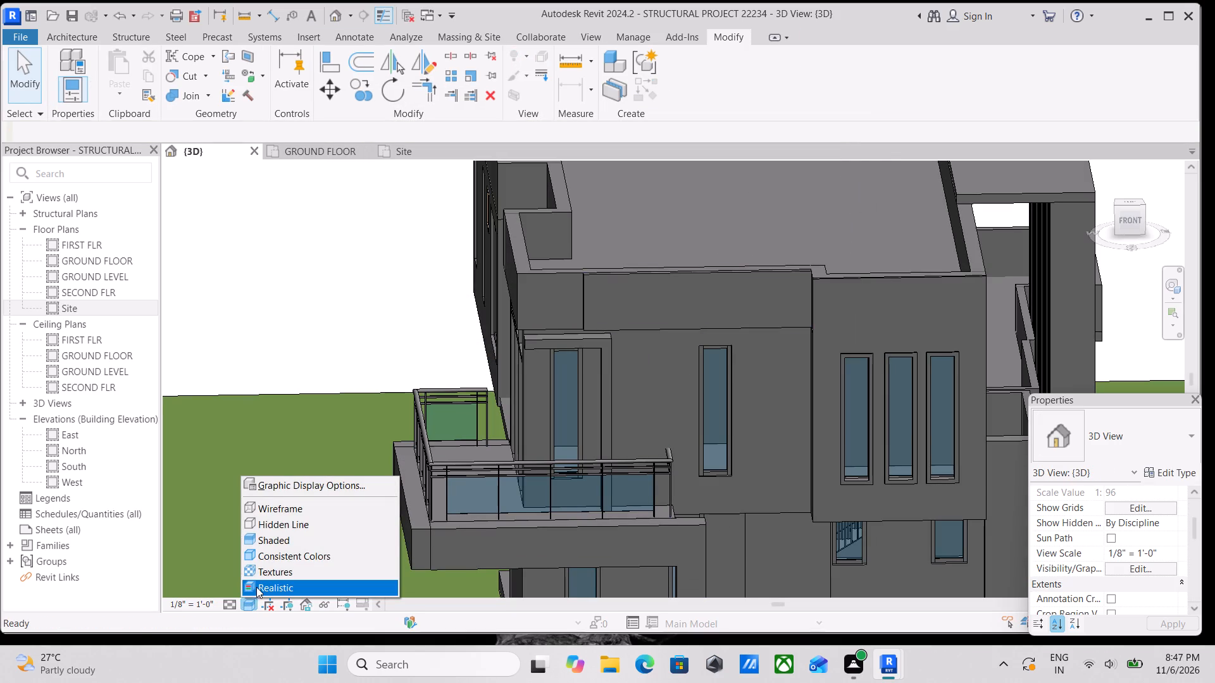
left_click(256, 587)
scroll(773, 344, "up", 2)
scroll(814, 279, "up", 3)
scroll(816, 280, "down", 1)
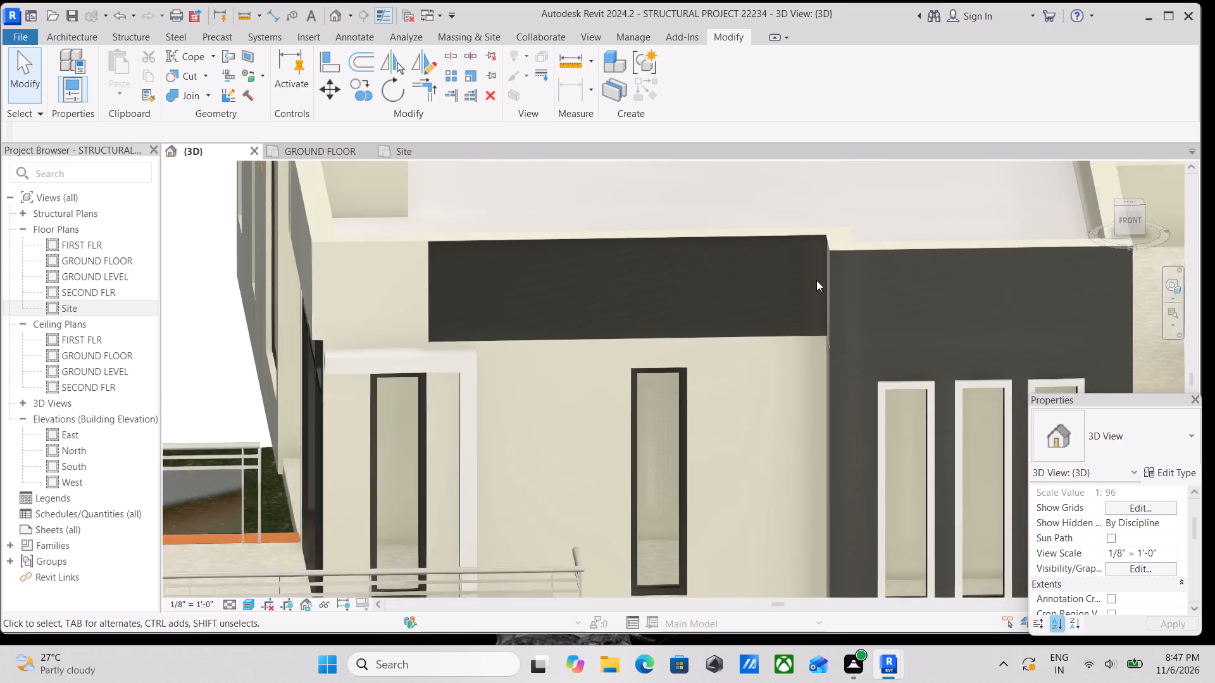
scroll(816, 280, "down", 1)
scroll(718, 348, "up", 1)
middle_click_drag(718, 354, 835, 262, "shift")
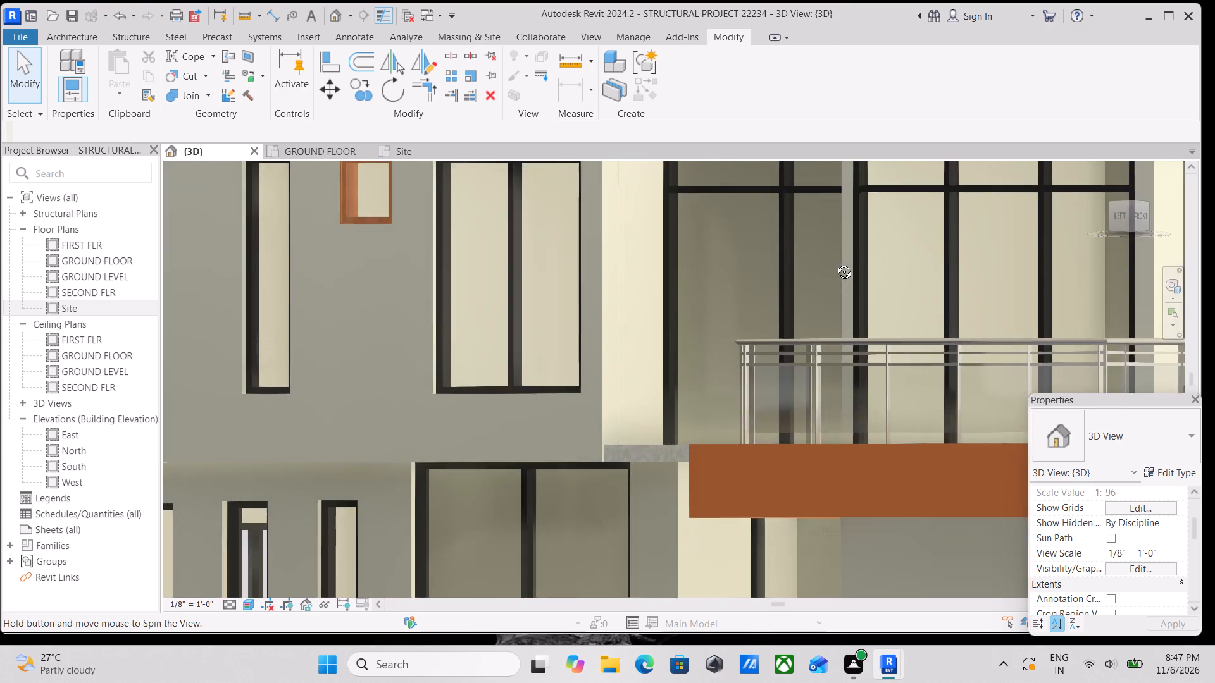
middle_click_drag(835, 262, 717, 392, "shift")
scroll(738, 355, "up", 2)
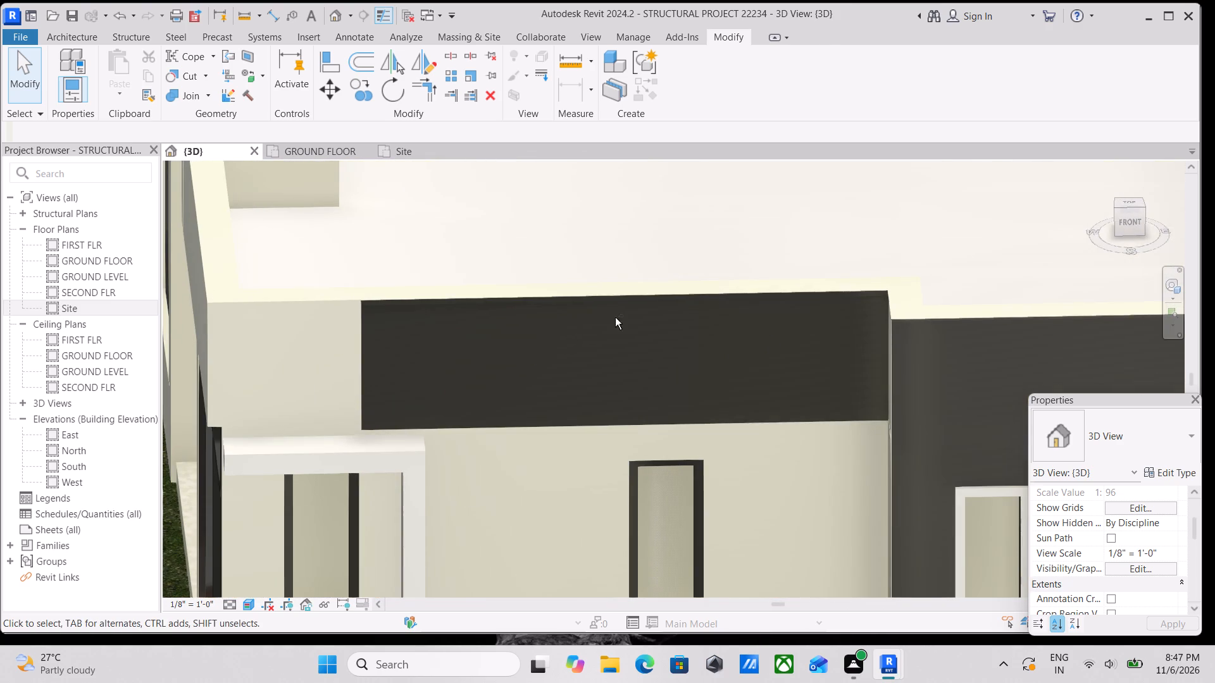
middle_click_drag(615, 317, 648, 287, "shift")
scroll(639, 273, "up", 2)
Open the front parapet panel for in-place editing again and bring up its extrusion's material selection.
left_click(630, 268)
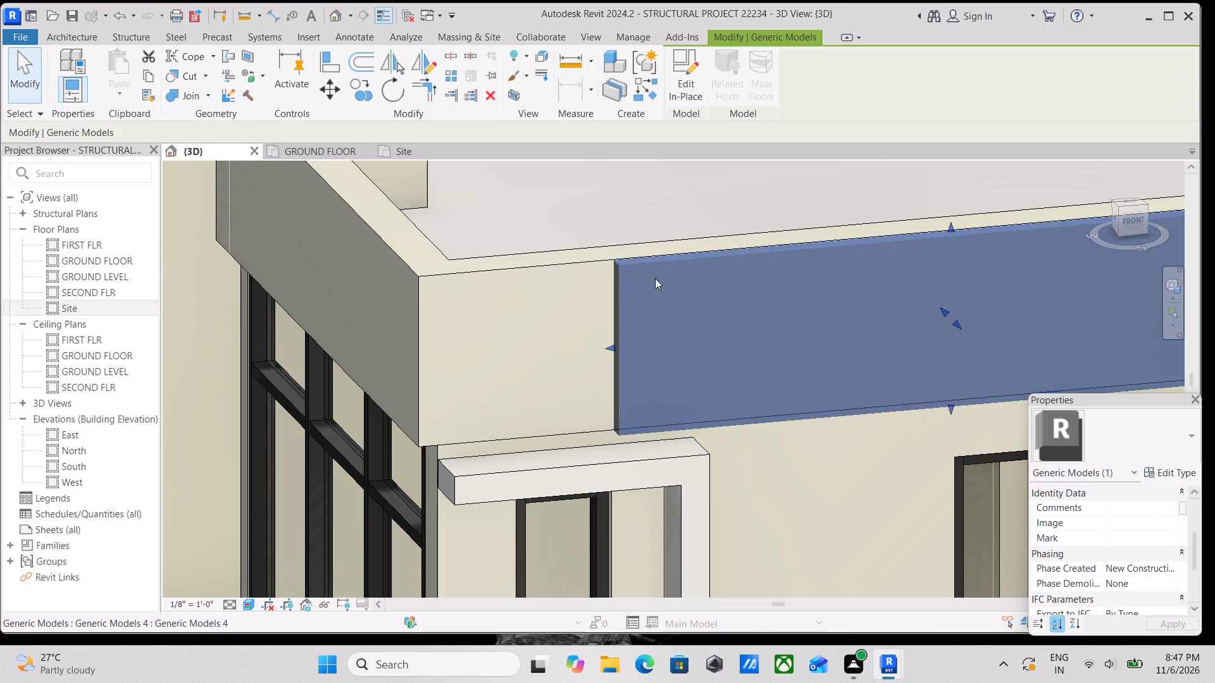
left_click(697, 82)
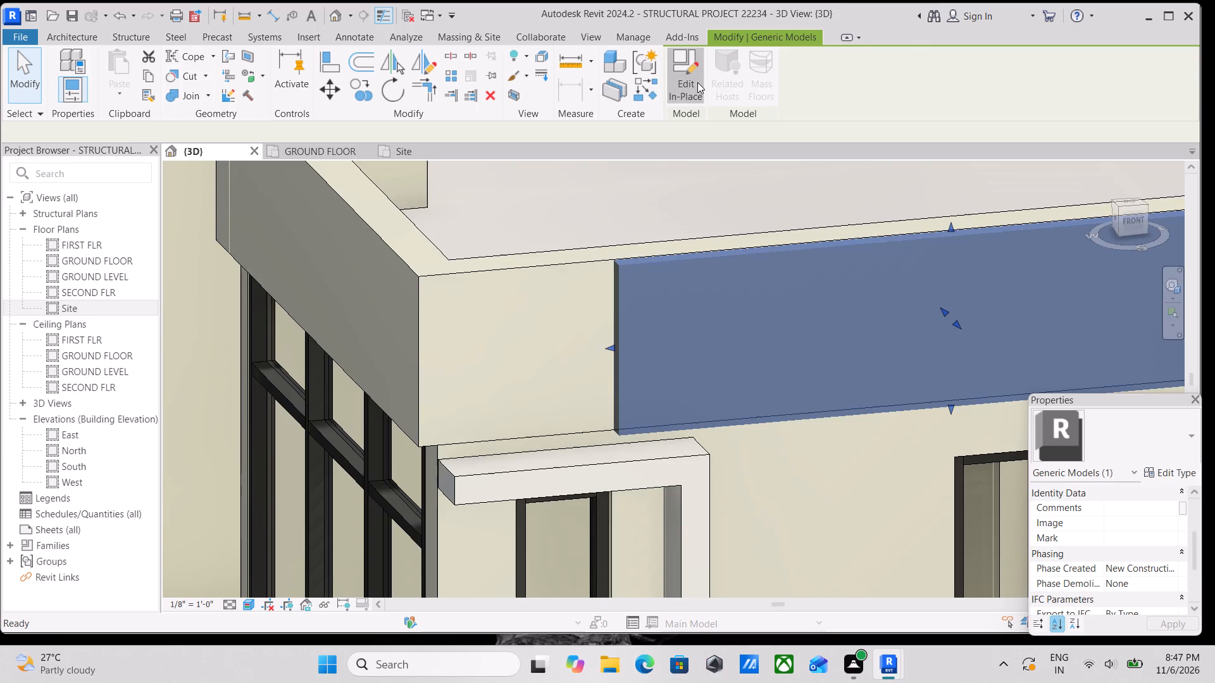
left_click(615, 317)
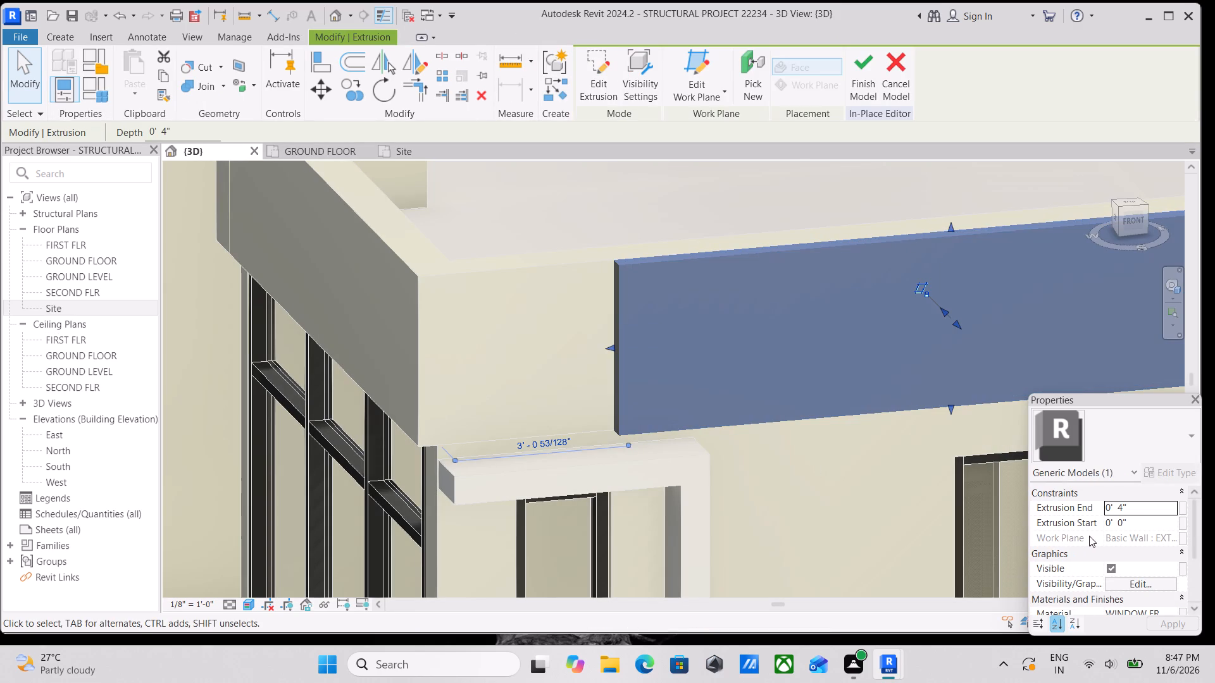
scroll(1141, 572, "down", 1)
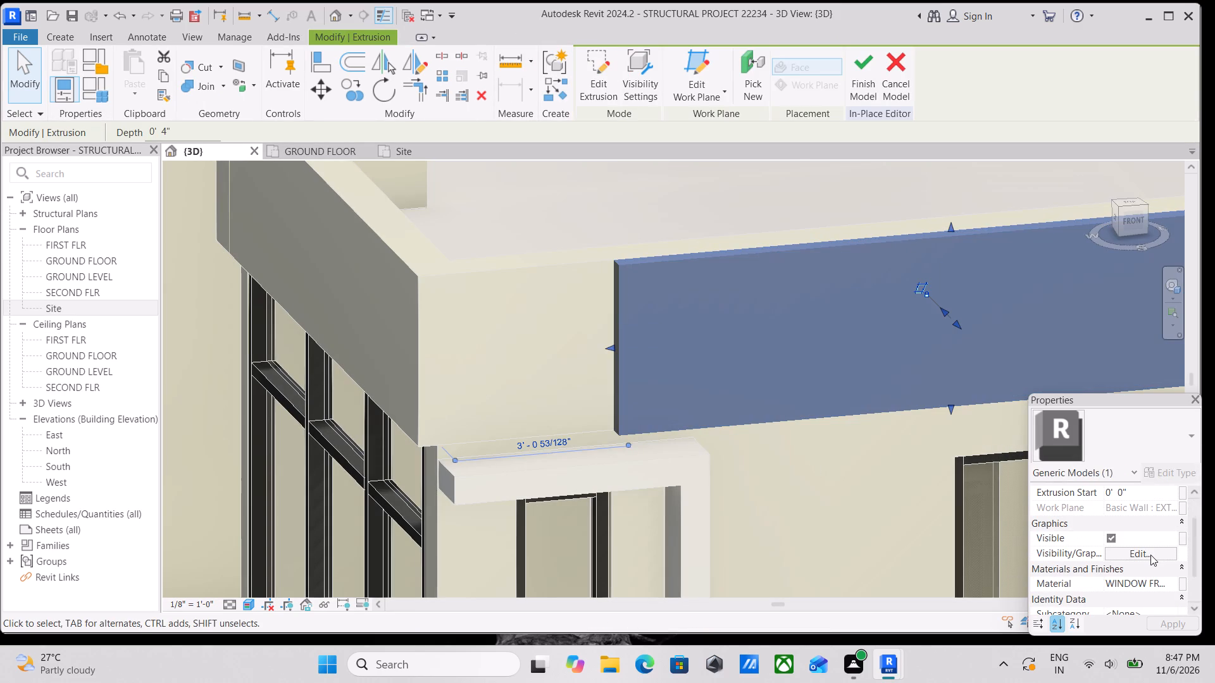
scroll(1147, 567, "down", 1)
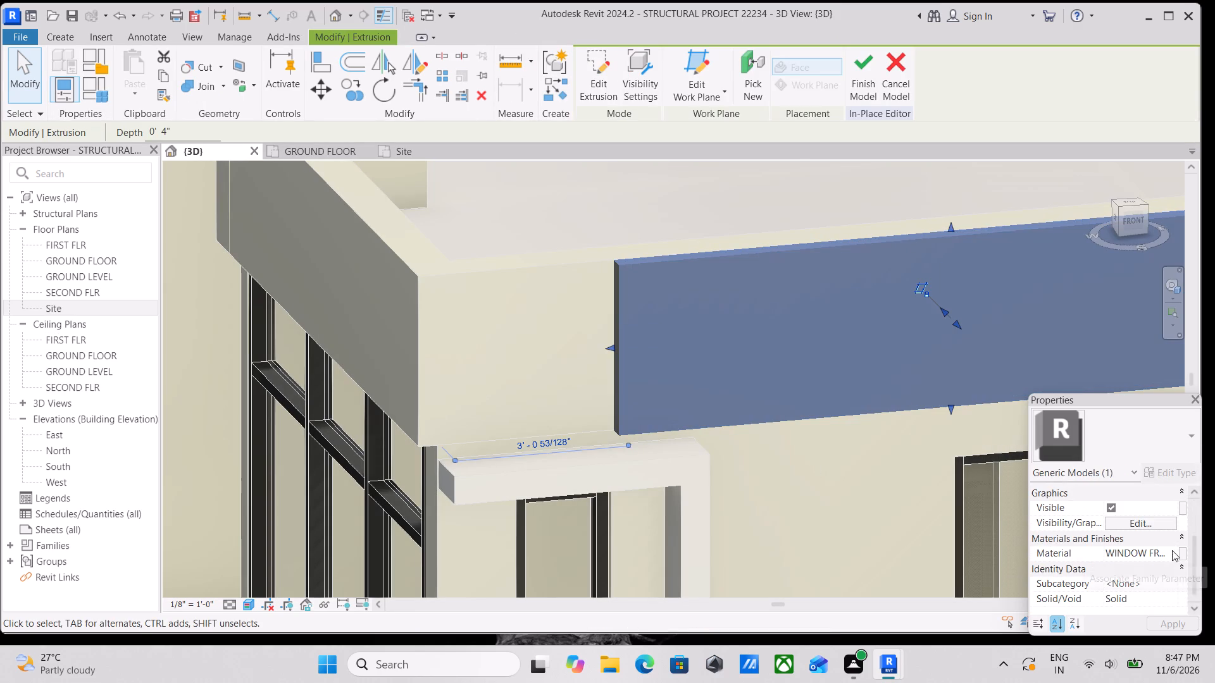
left_click(1169, 553)
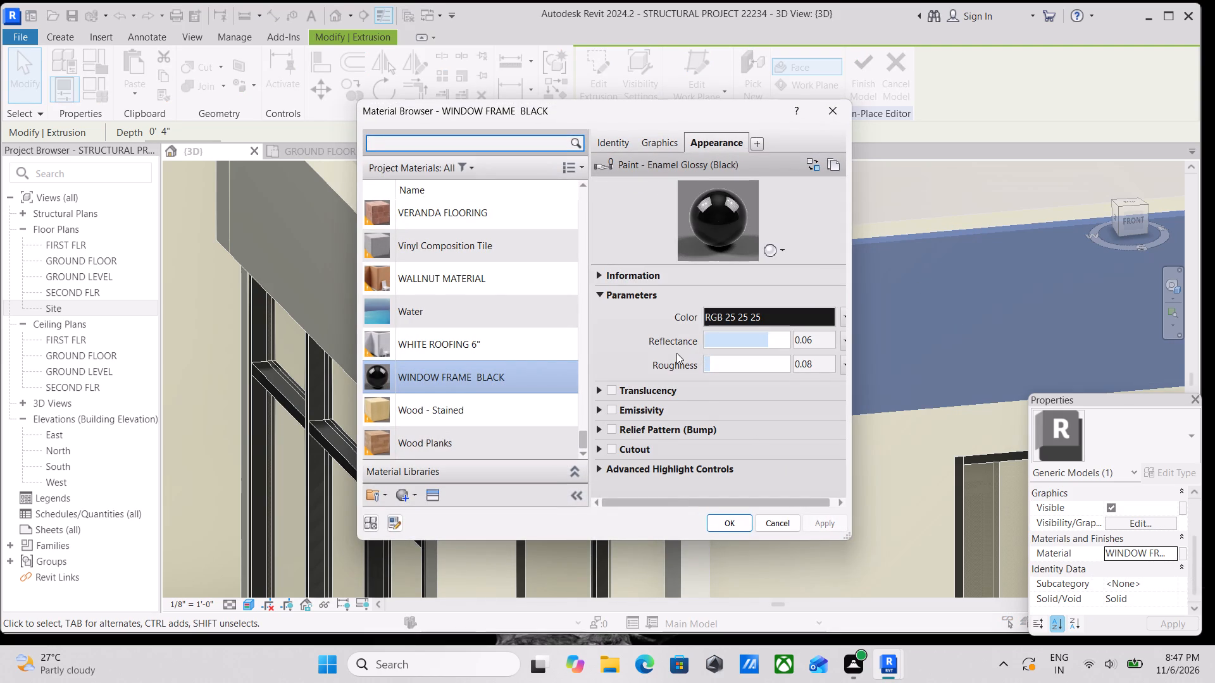
Look through the project materials for another finish for the parapet panel.
scroll(486, 349, "down", 1)
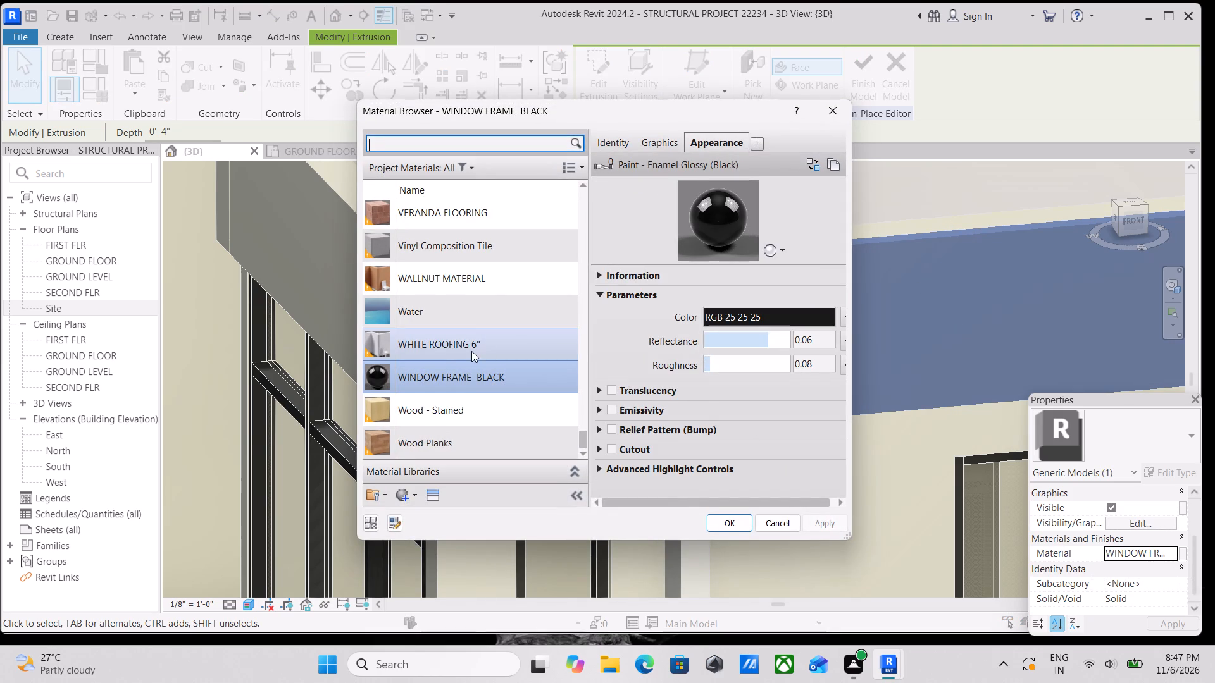
scroll(471, 351, "down", 4)
scroll(445, 406, "up", 4)
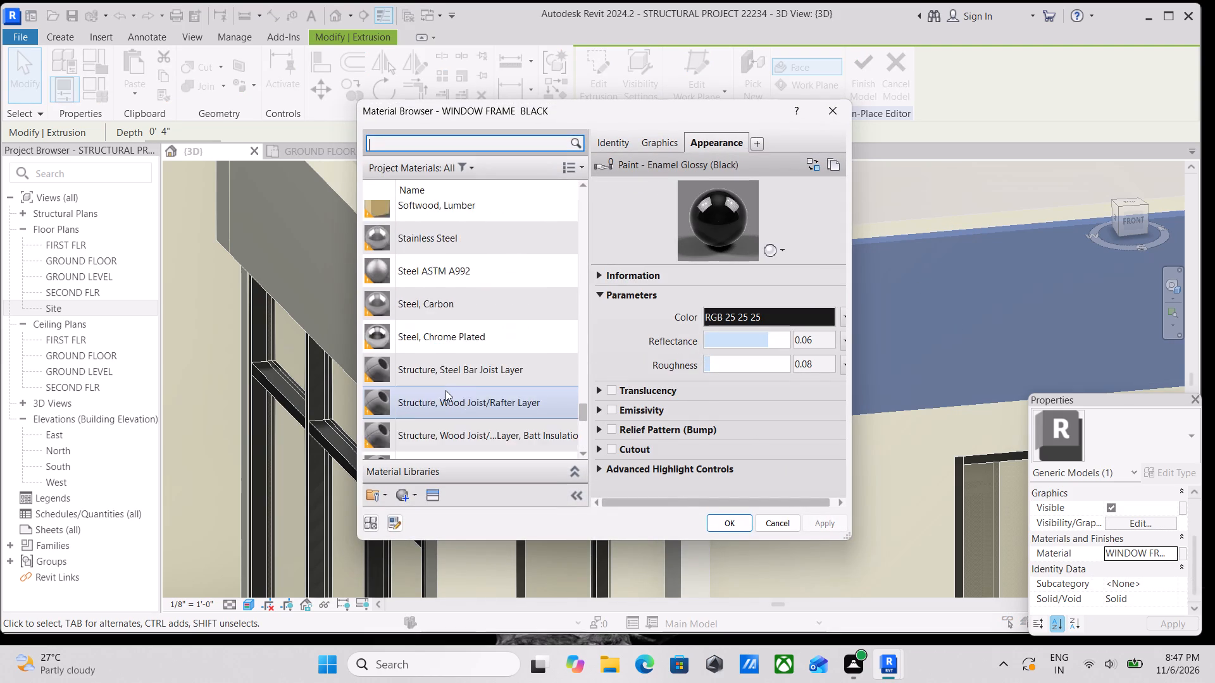
scroll(445, 390, "up", 3)
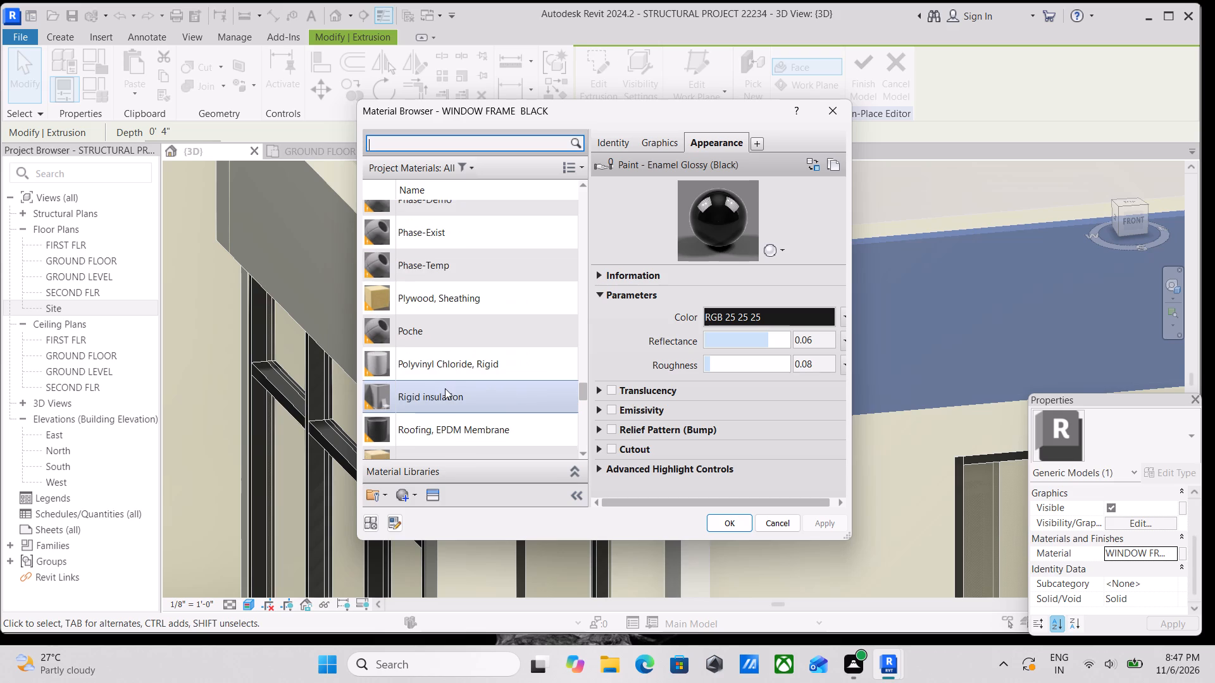
scroll(430, 310, "down", 2)
scroll(430, 310, "up", 3)
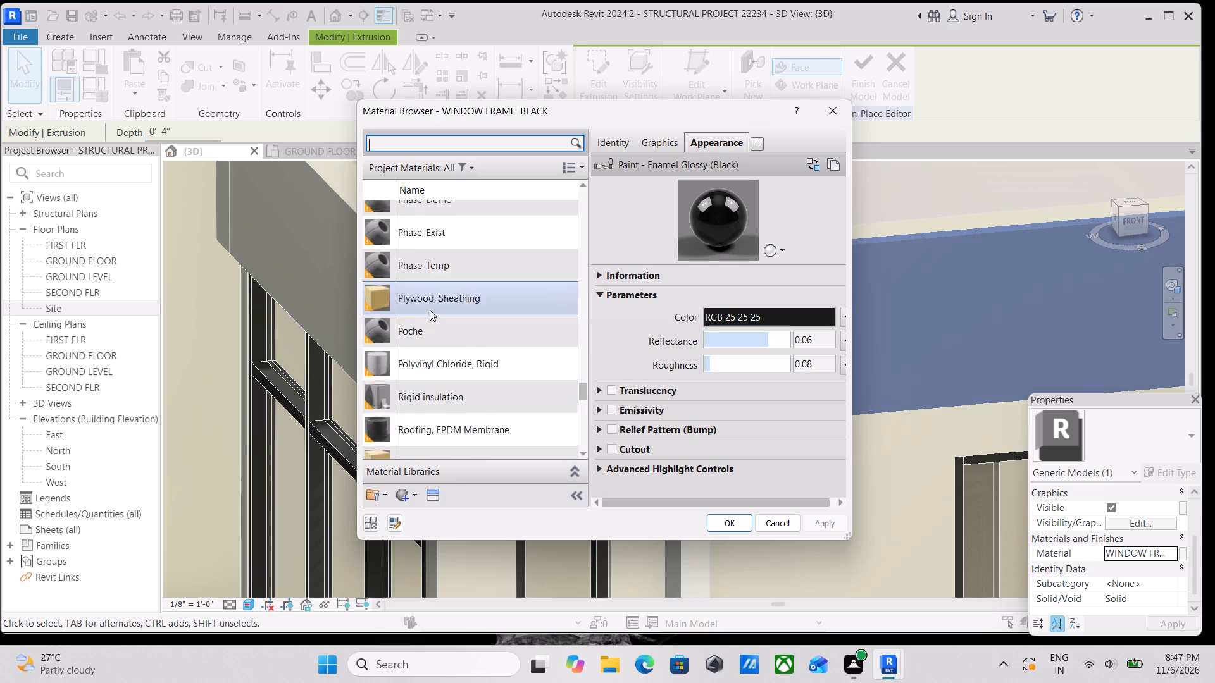
scroll(430, 310, "up", 7)
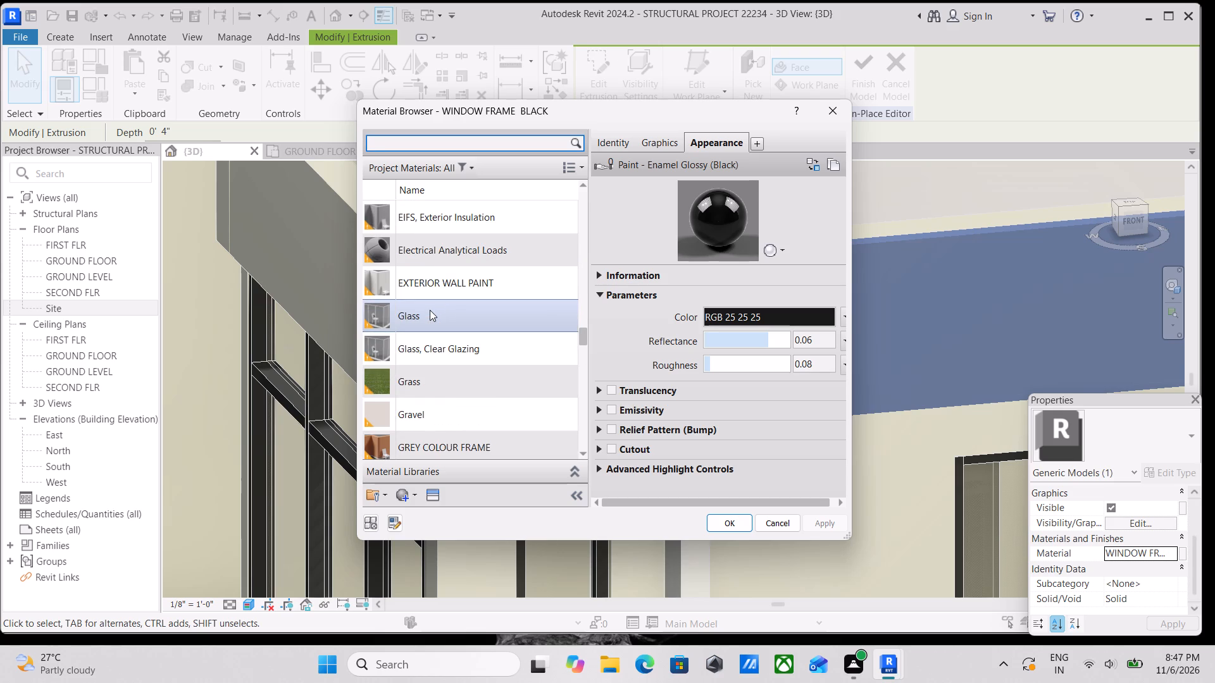
scroll(430, 310, "down", 12)
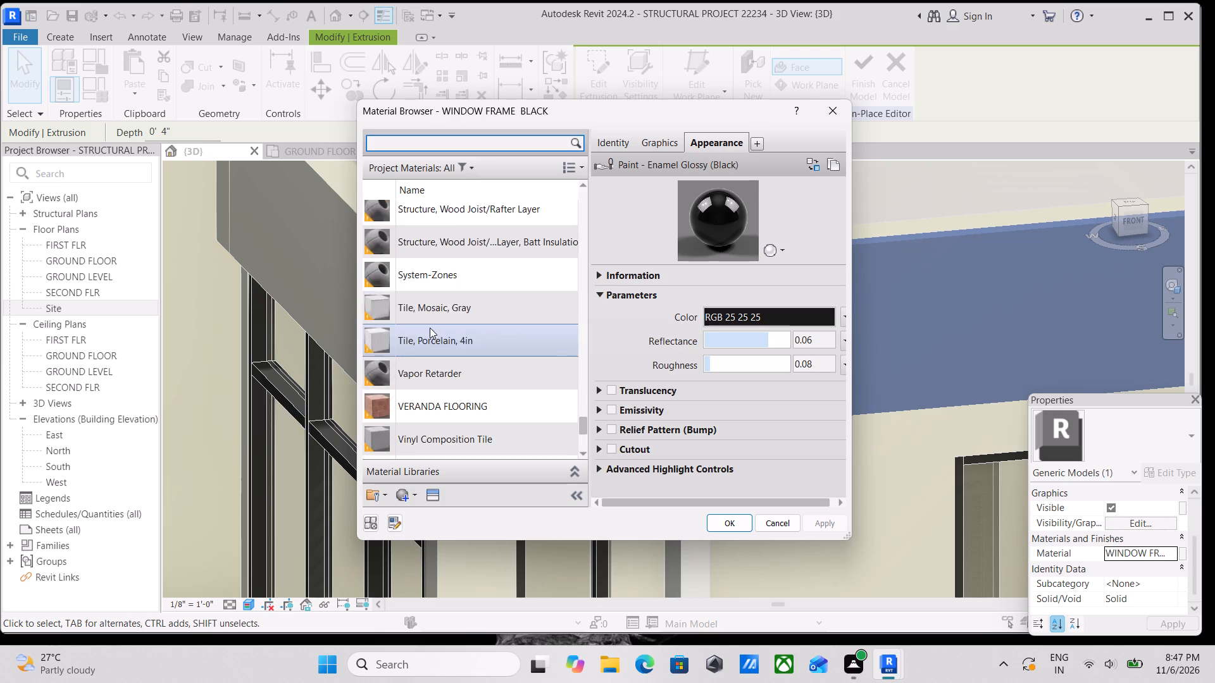
scroll(430, 328, "down", 10)
scroll(416, 406, "up", 2)
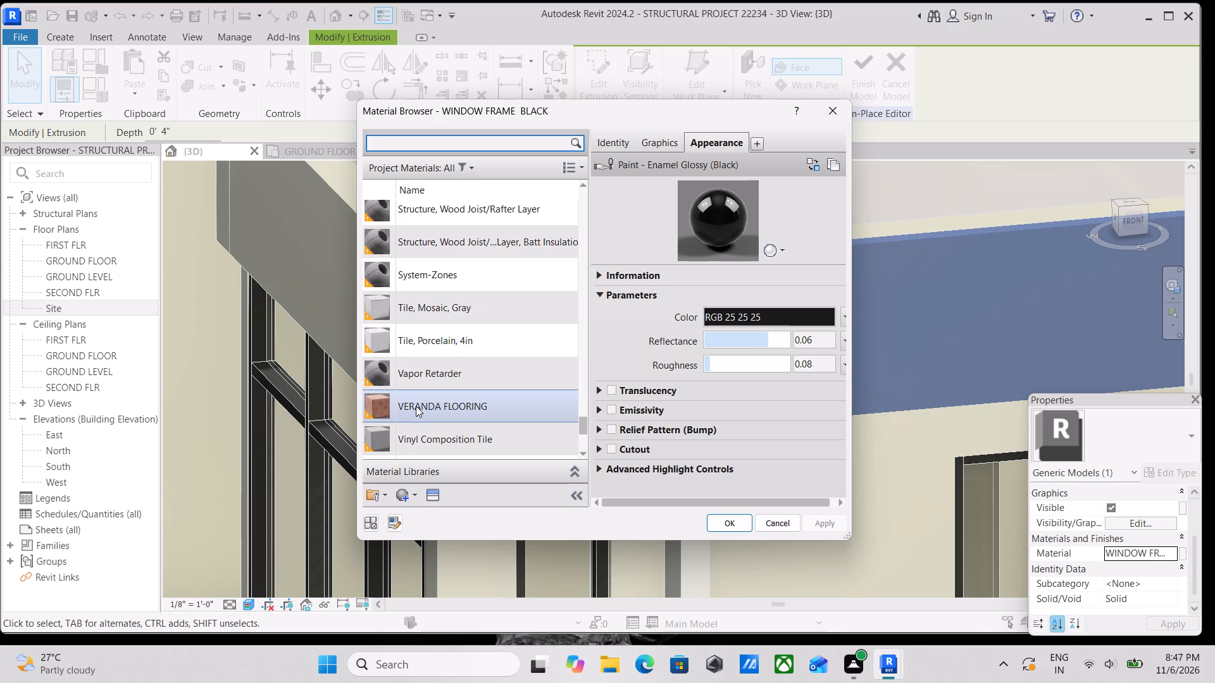
scroll(411, 408, "up", 3)
scroll(411, 408, "down", 12)
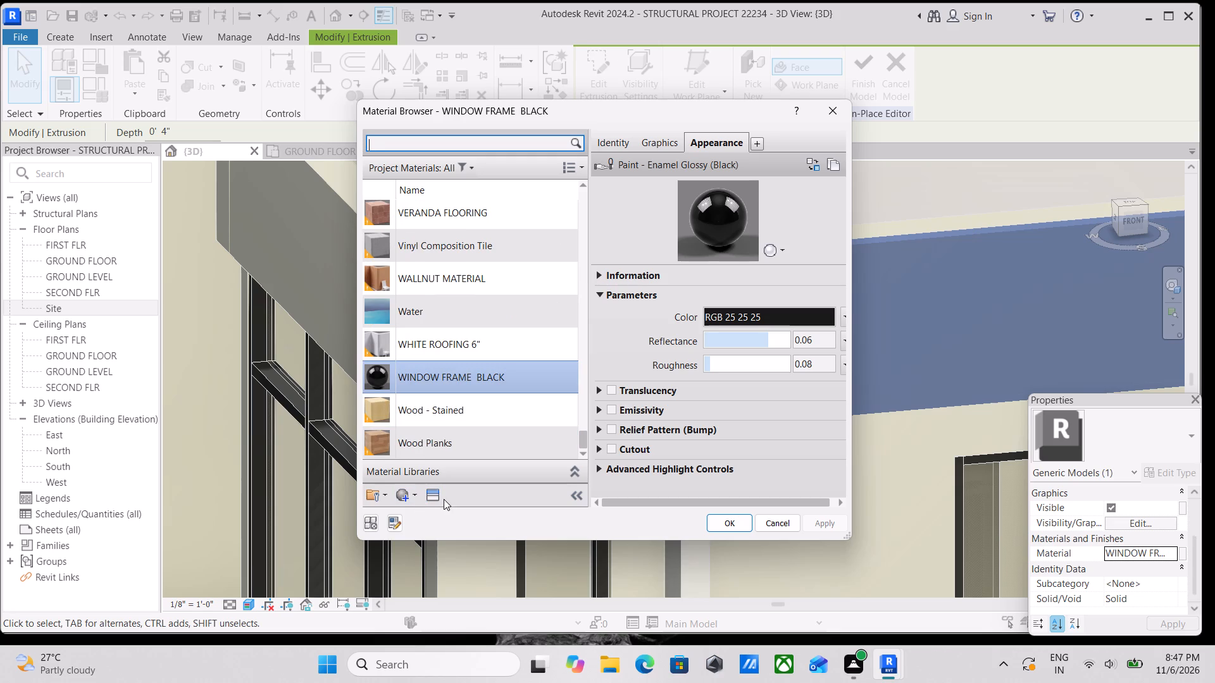
Look through the Appearance Library's Paint assets, covering the Glossy, Metal Flake and Metallic categories, for a replacement finish.
left_click(428, 497)
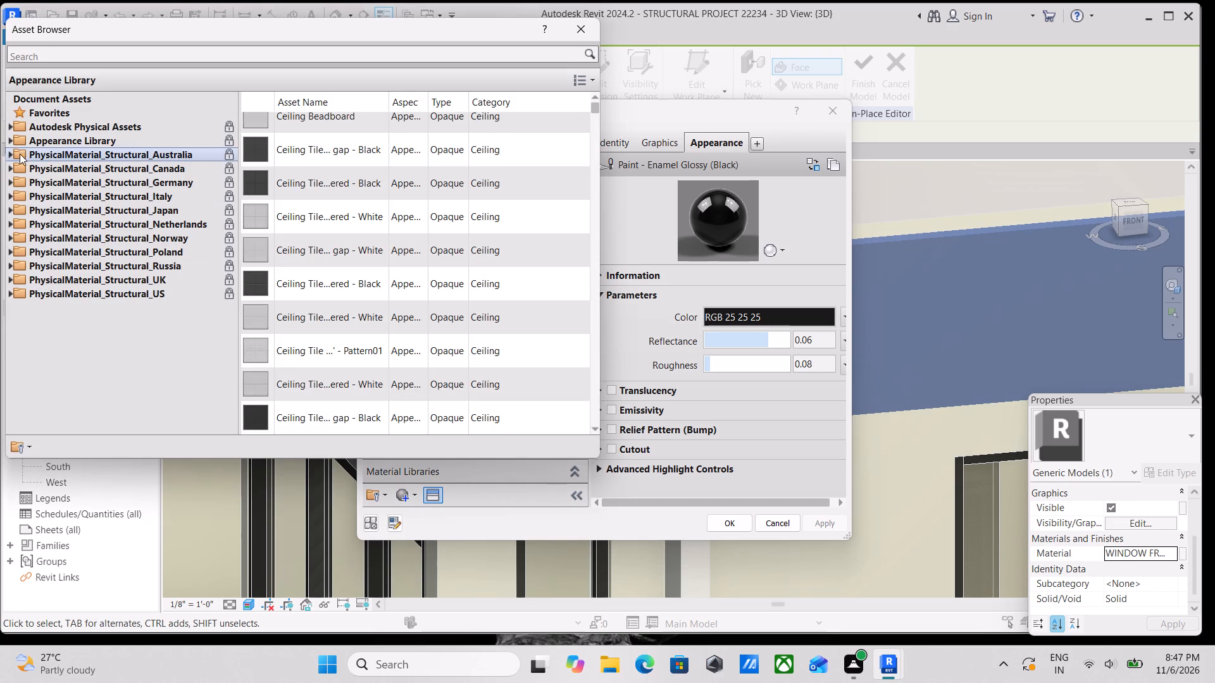
left_click(12, 140)
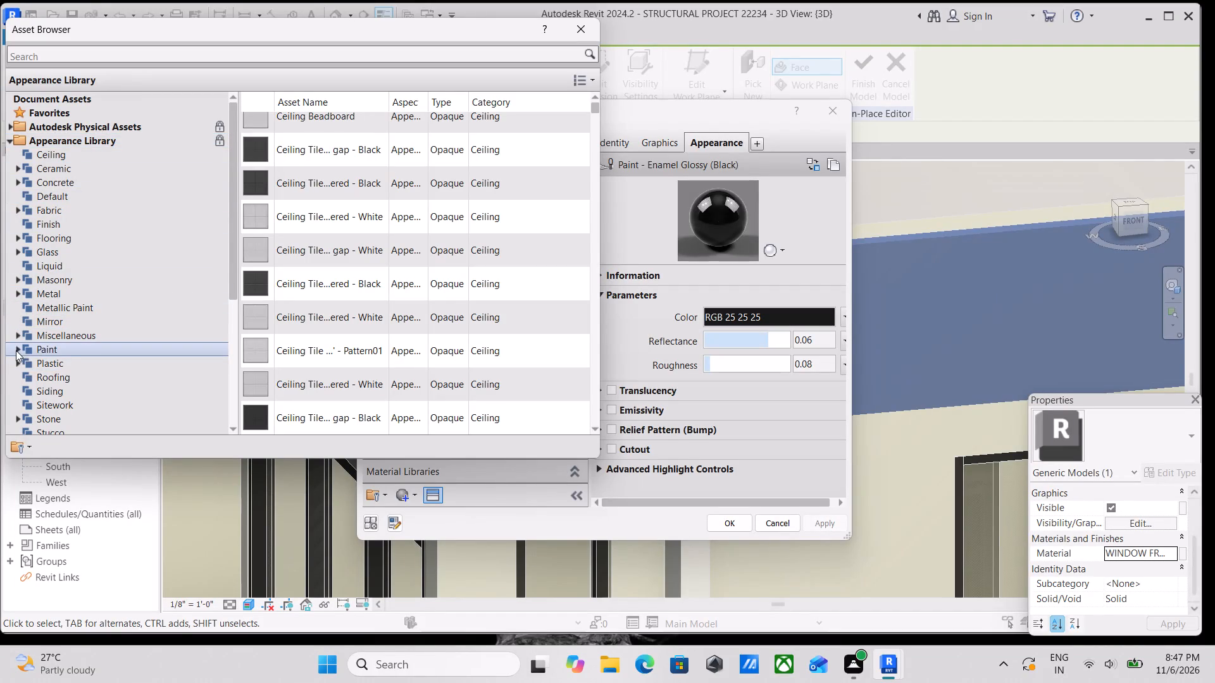
left_click(16, 350)
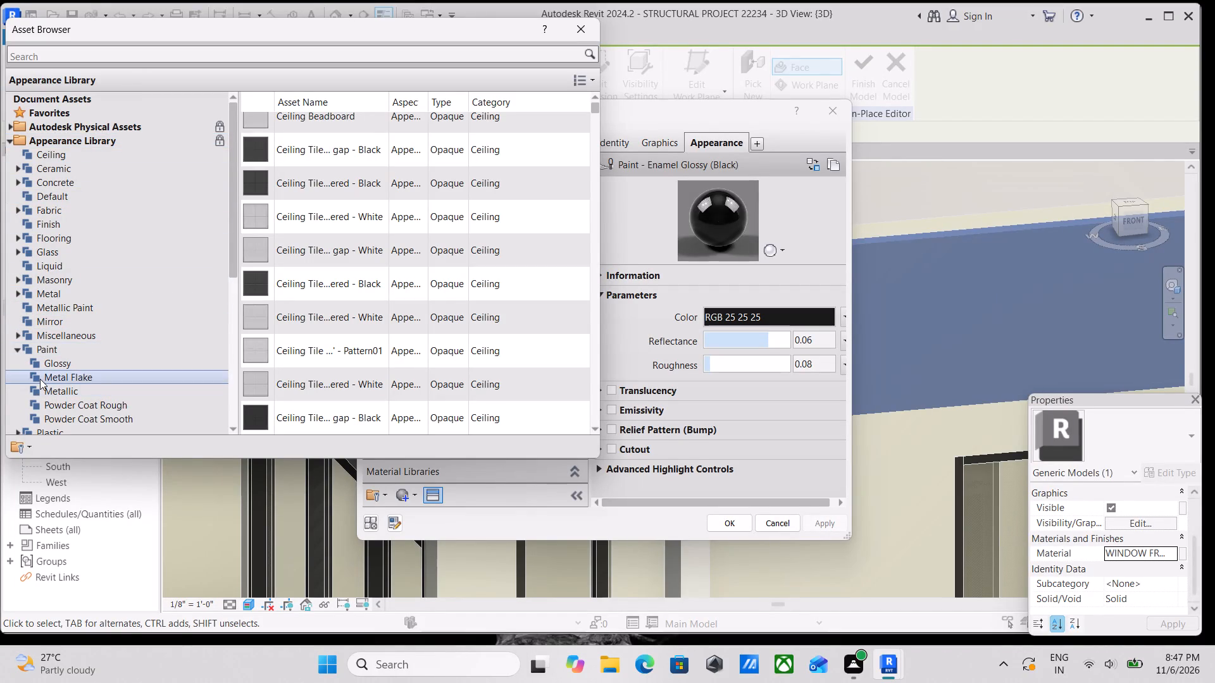
scroll(51, 407, "down", 1)
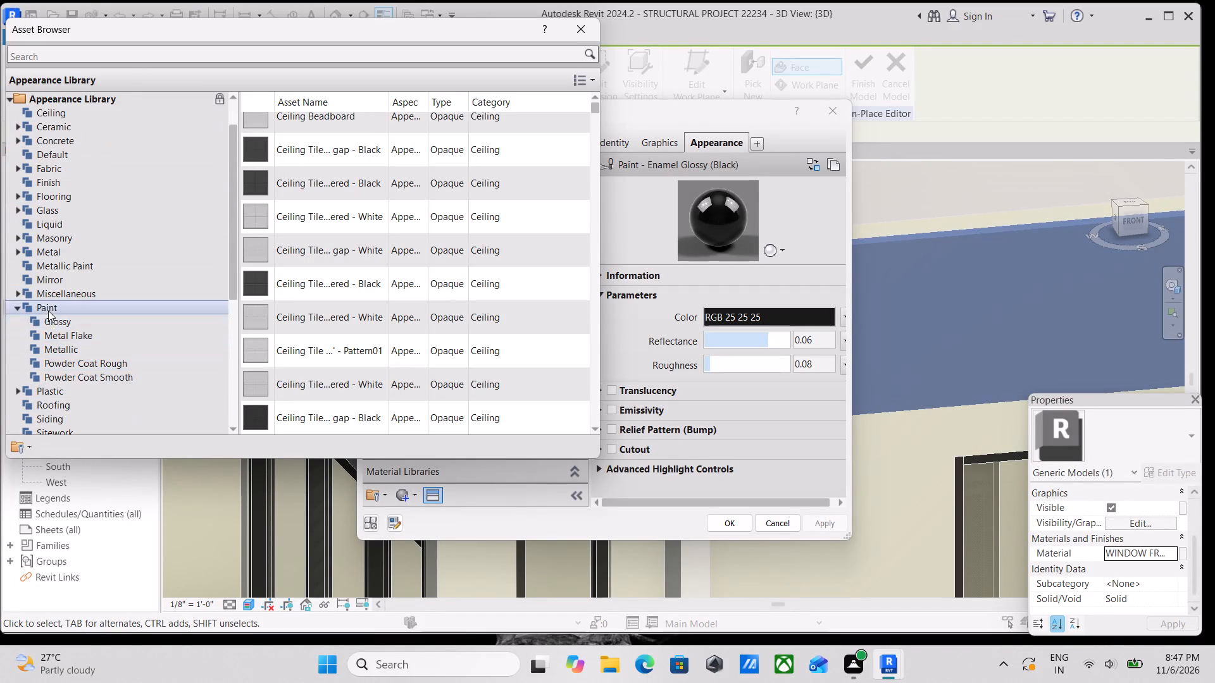
double_click(52, 325)
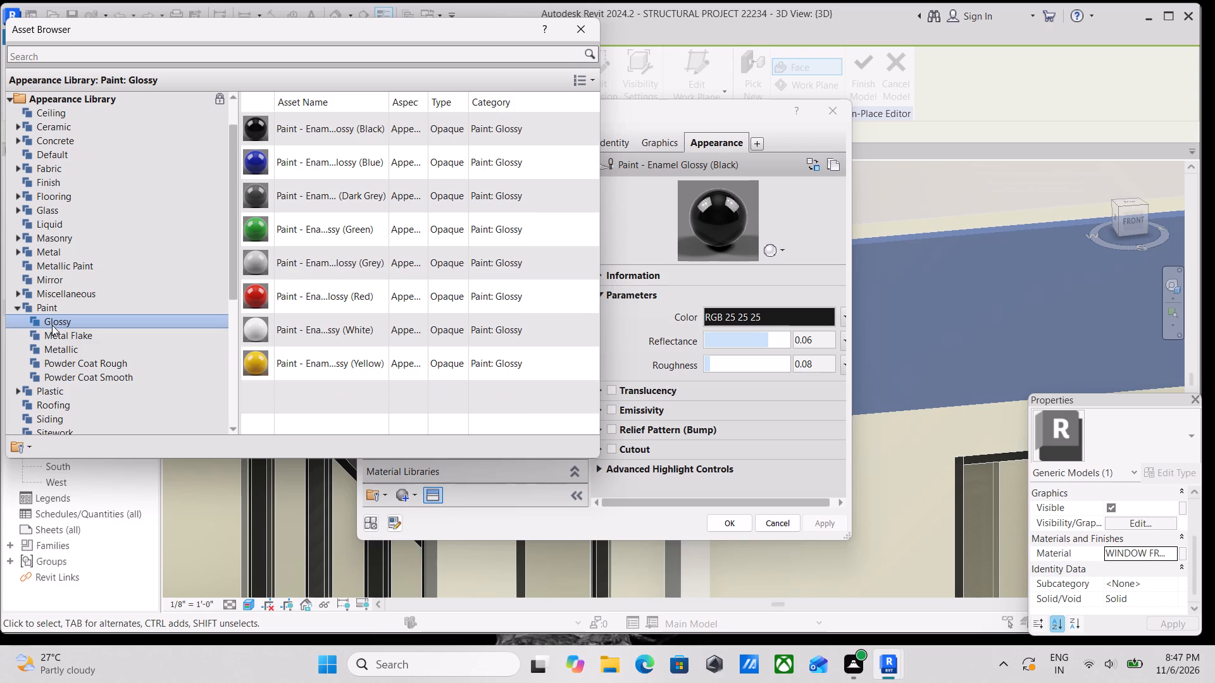
double_click(65, 335)
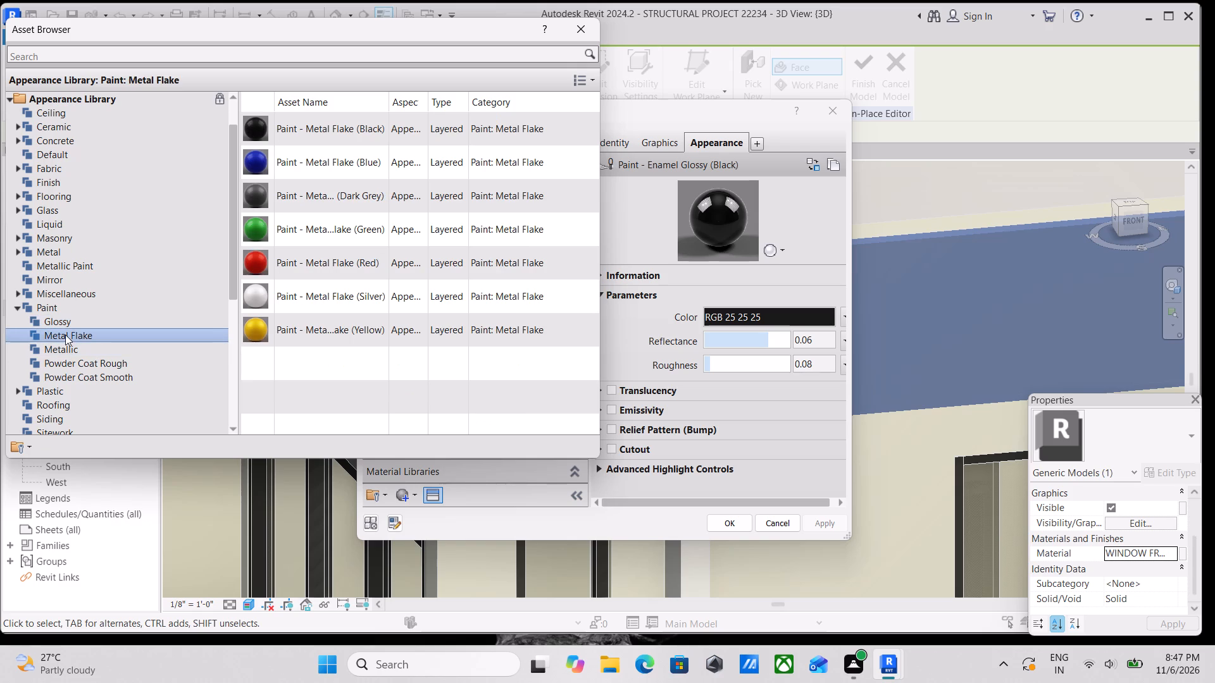
left_click(63, 352)
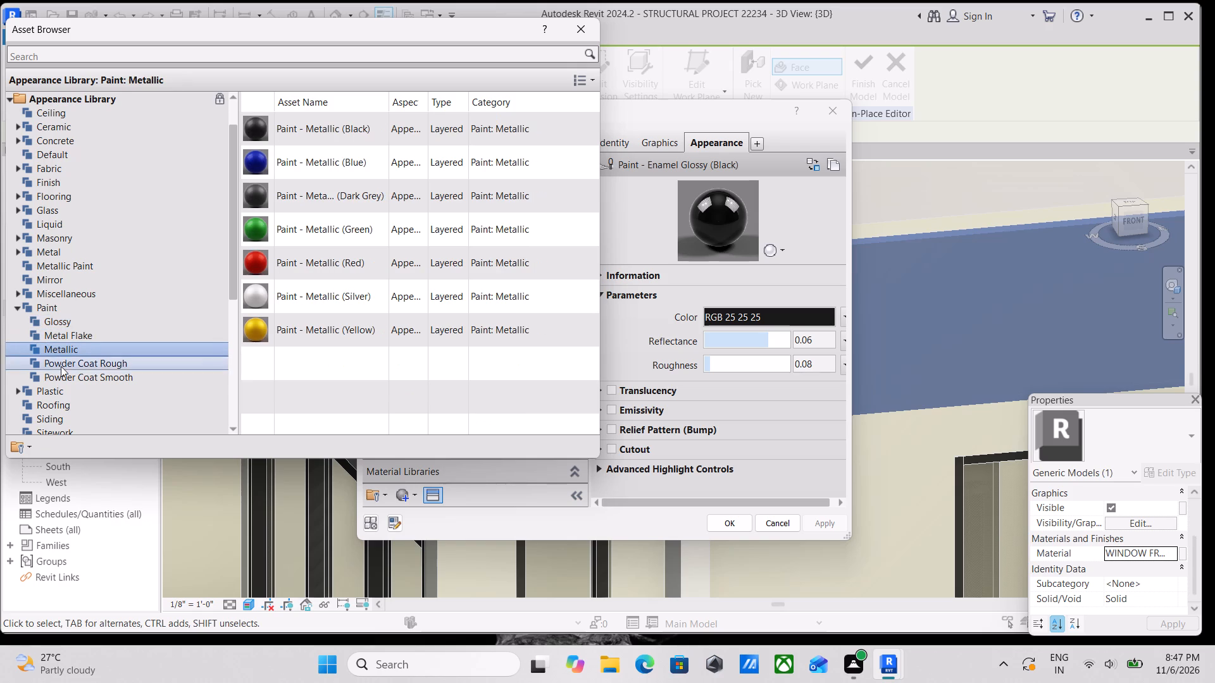
scroll(60, 369, "down", 1)
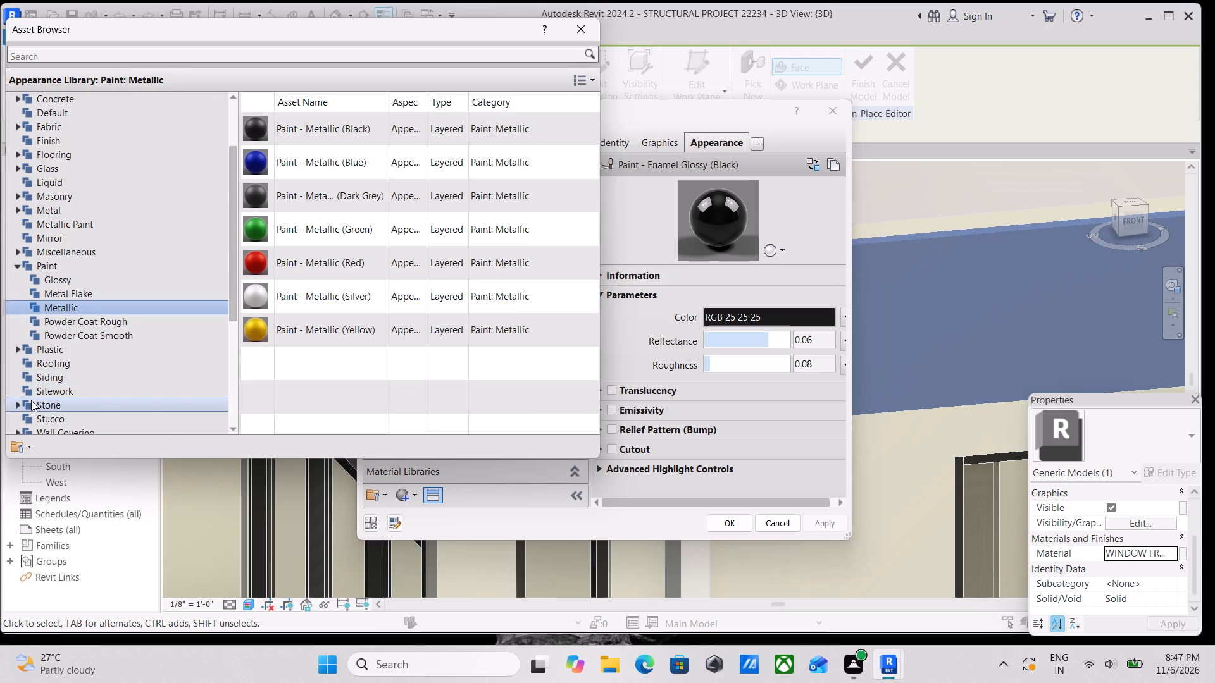
scroll(31, 400, "down", 2)
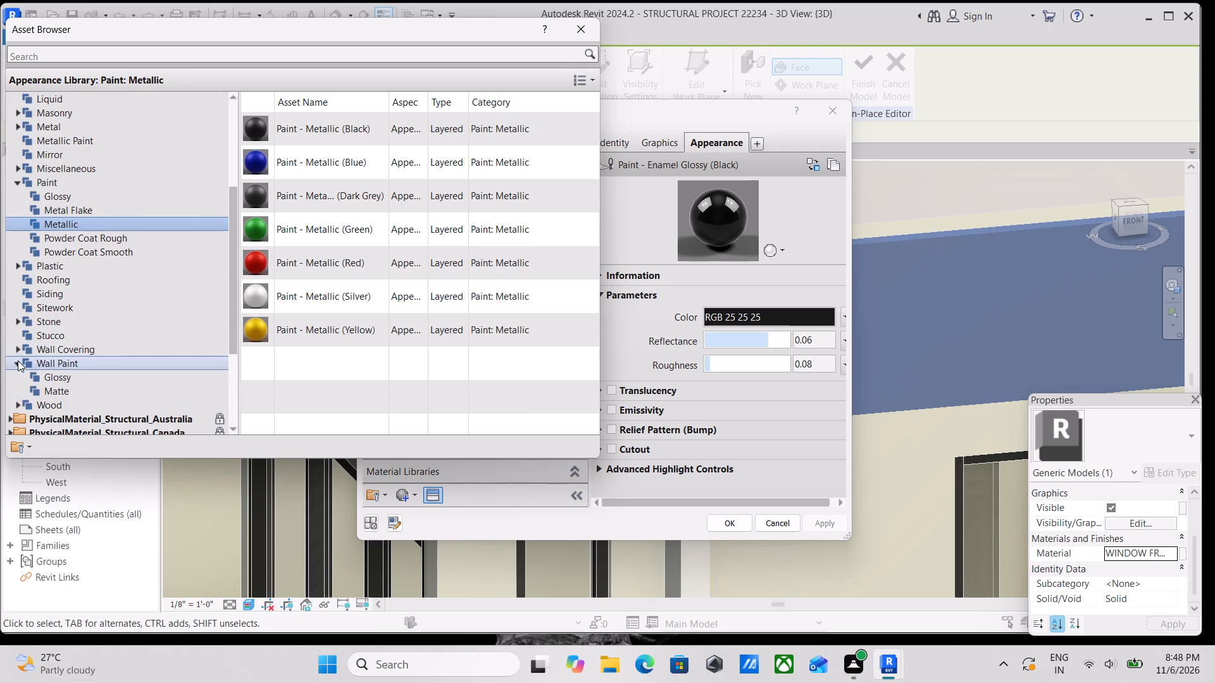
Replace the WINDOW FRAME BLACK material's appearance with the Black asset from the Glossy Wall Paint library and apply it.
left_click(18, 360)
double_click(64, 377)
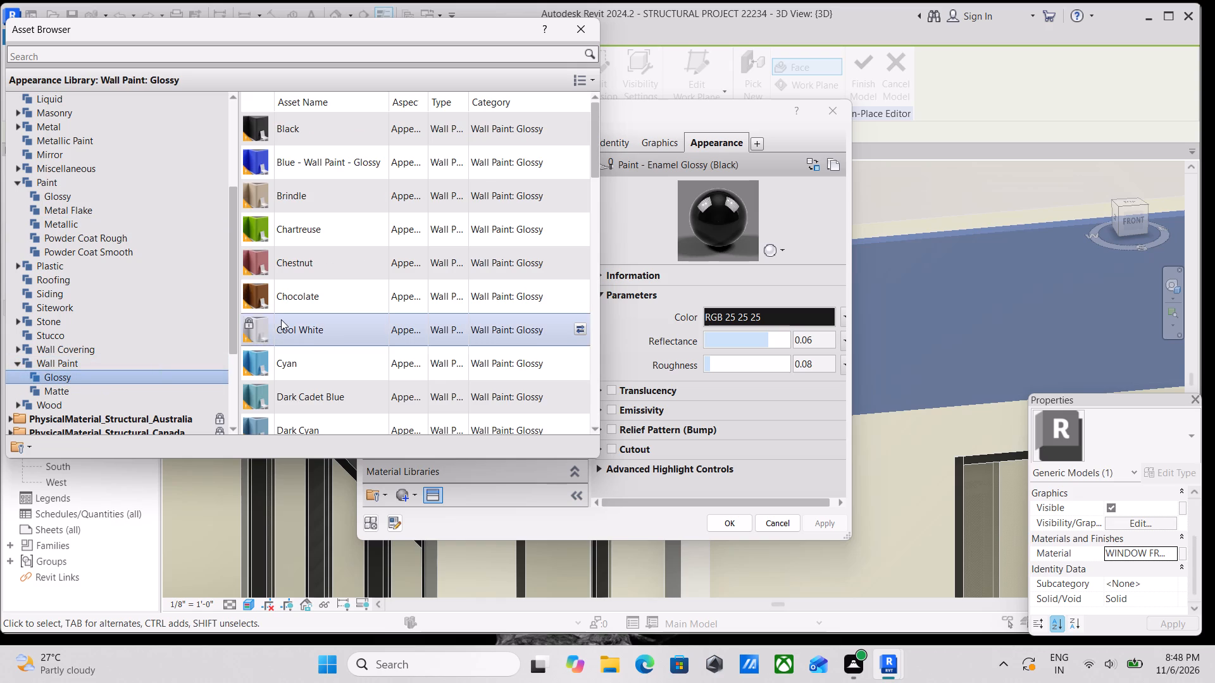
scroll(281, 319, "down", 1)
scroll(281, 321, "up", 3)
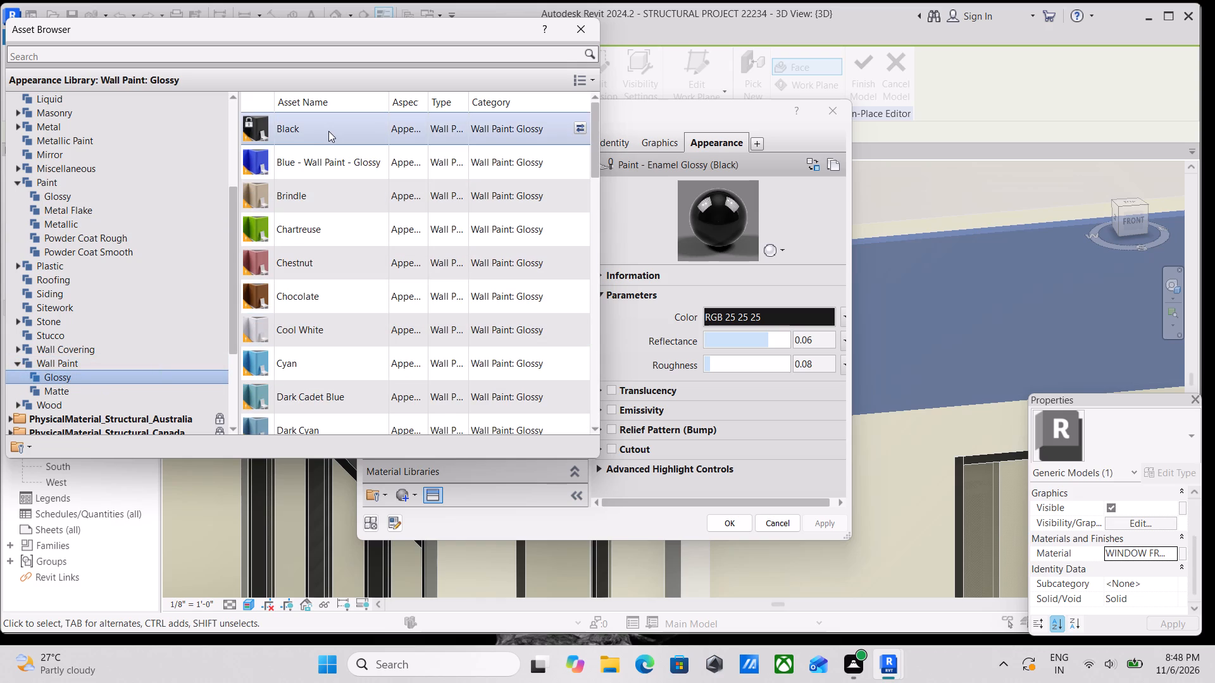
double_click(328, 131)
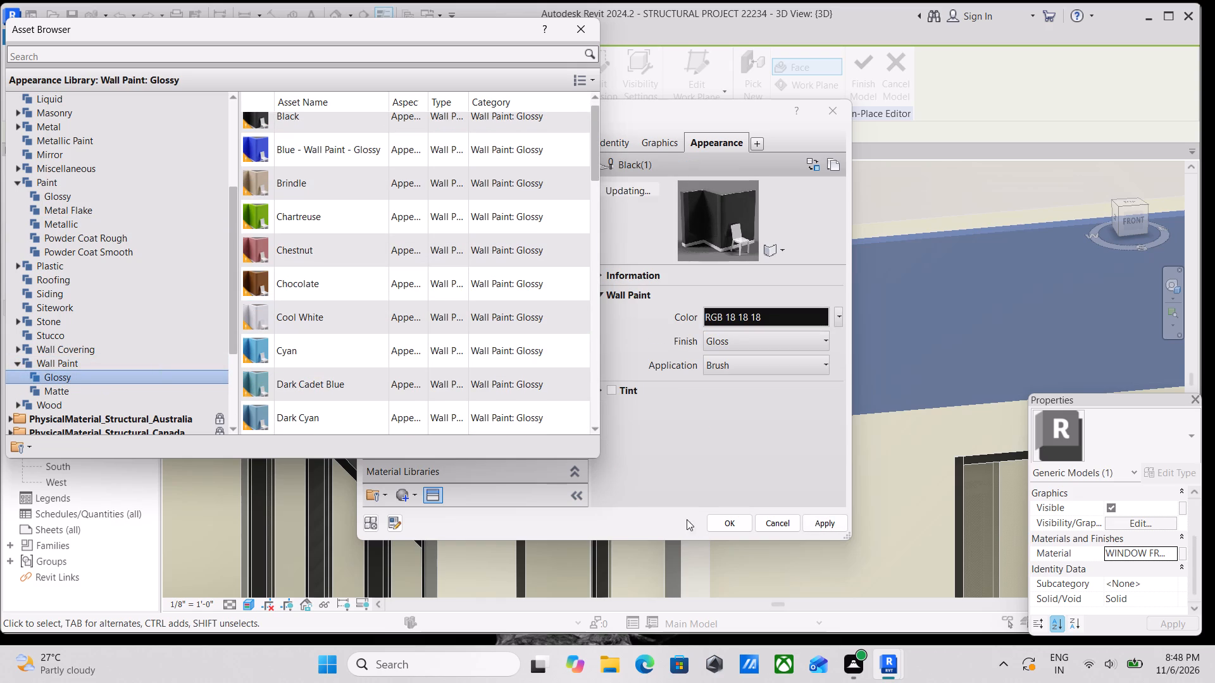
left_click(819, 528)
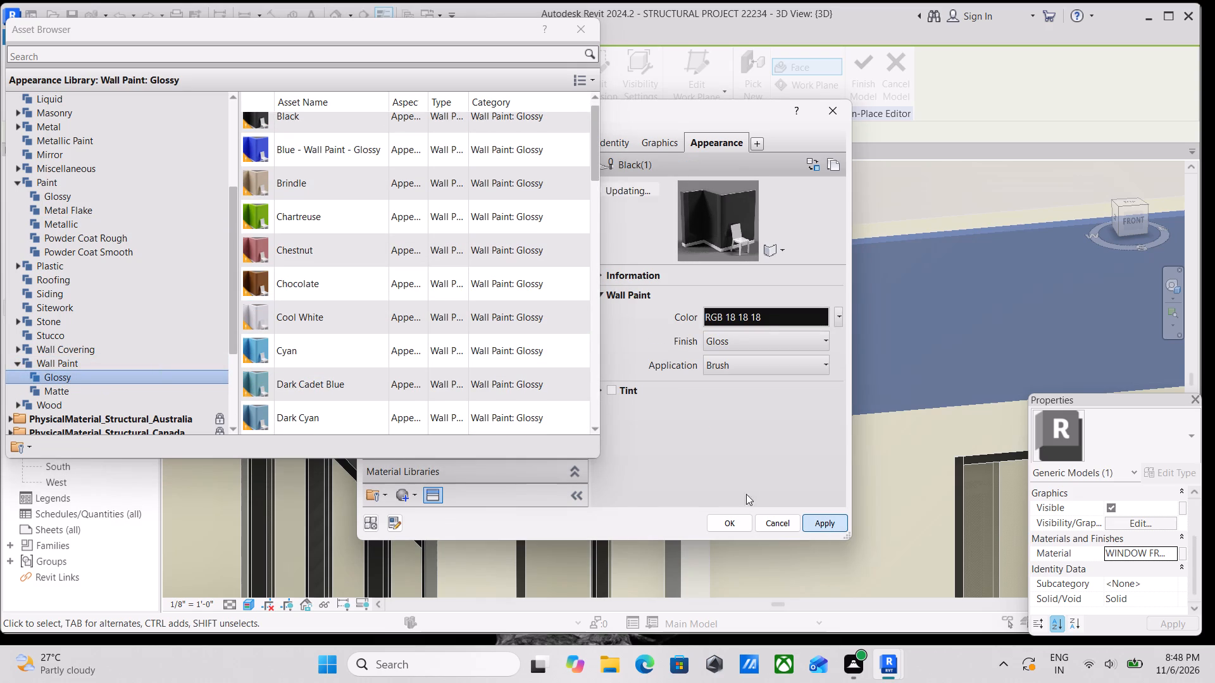
Set the black wall paint's colour to RGB 23 23 23.
left_click(761, 320)
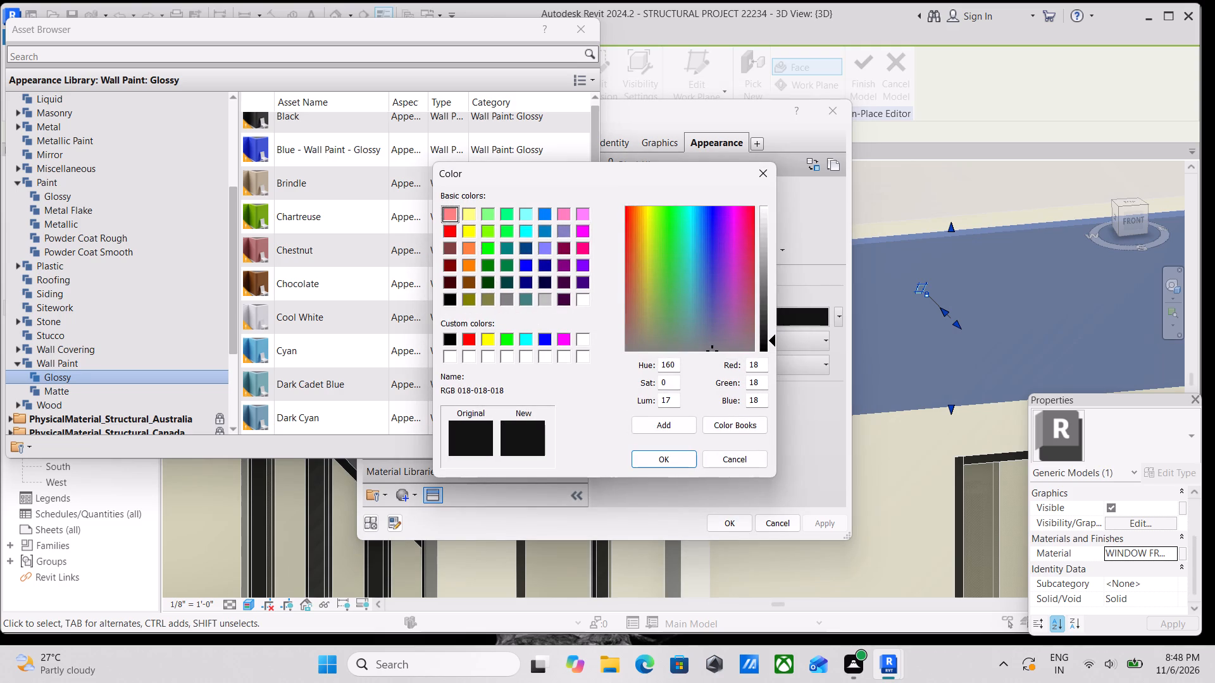
left_click_drag(758, 366, 690, 374)
type("23")
left_click_drag(760, 386, 707, 397)
type("23")
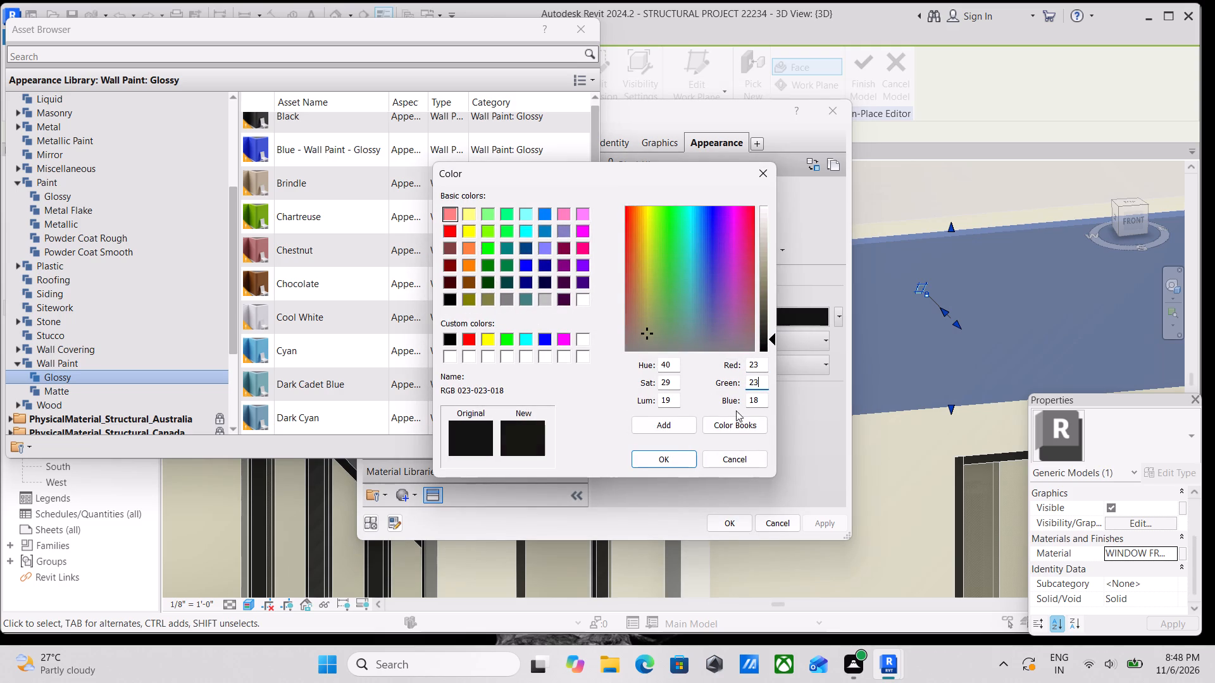
left_click_drag(758, 401, 726, 401)
type("23")
left_click(670, 457)
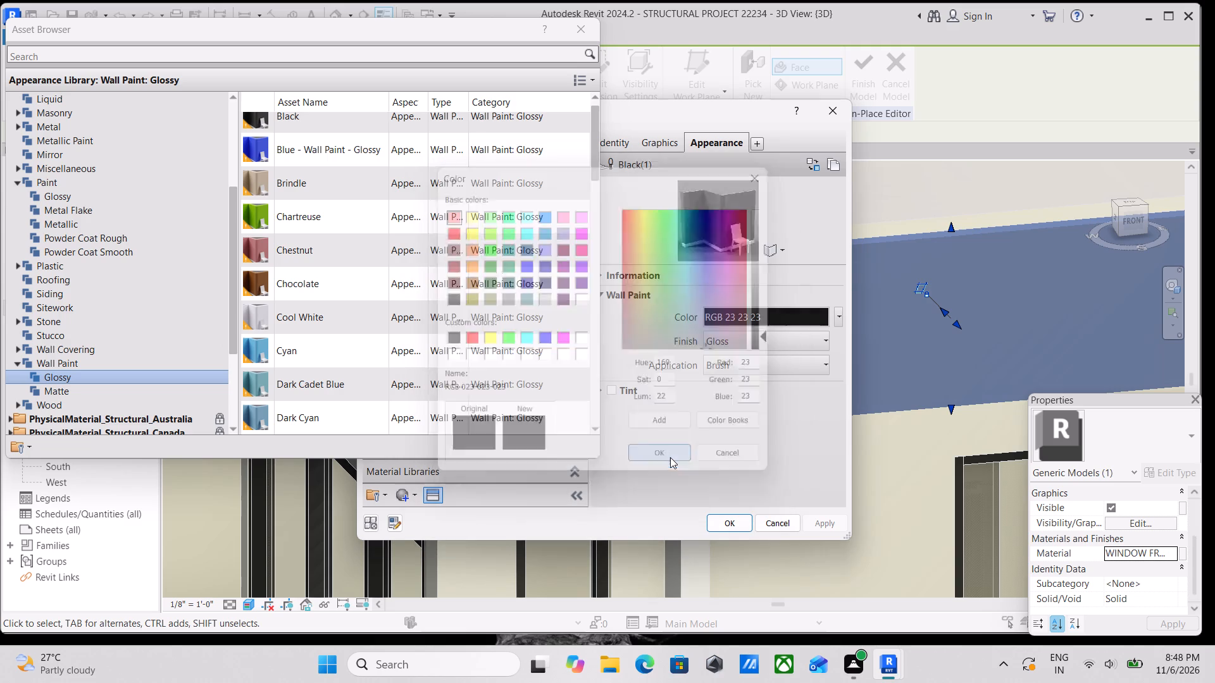
Set the wall paint's application to Roller, apply the material changes and finish the parapet panel's in-place model.
left_click(815, 364)
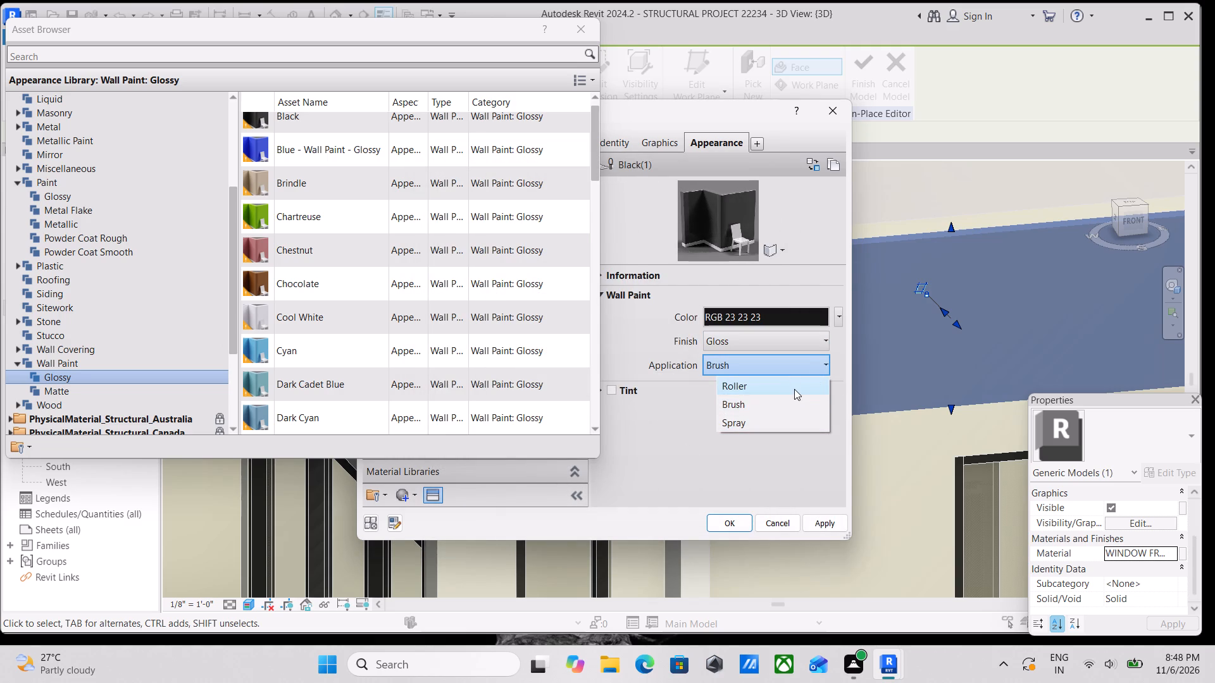
left_click(782, 388)
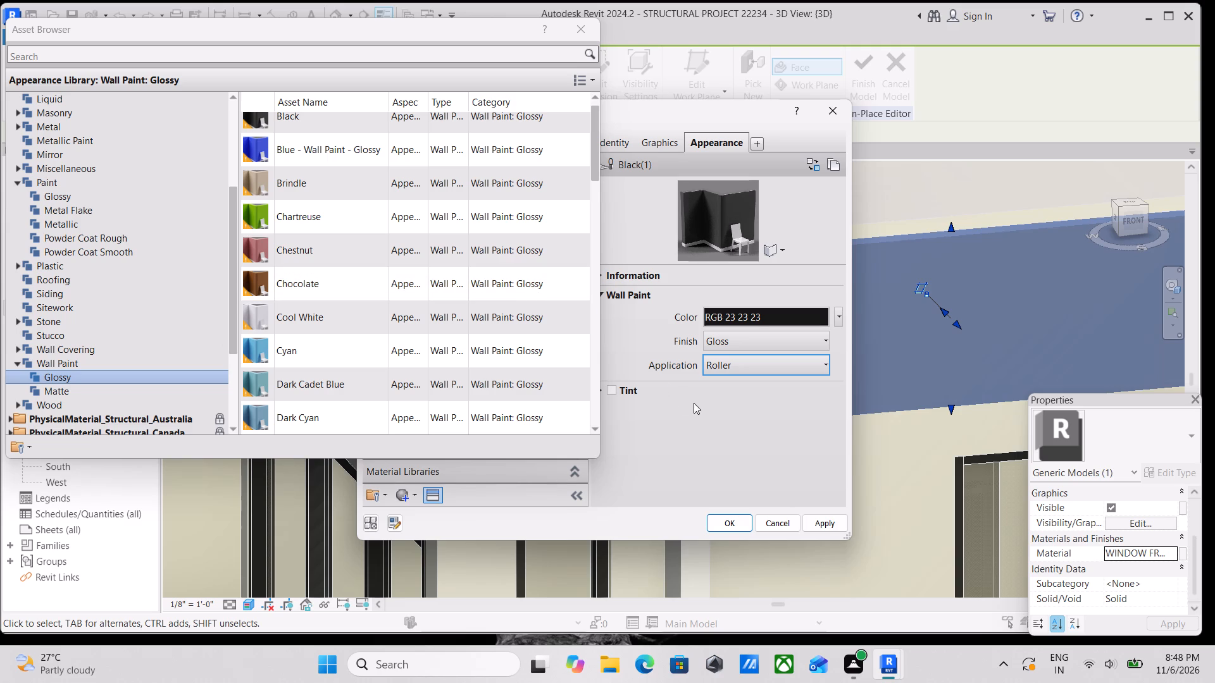
left_click(761, 338)
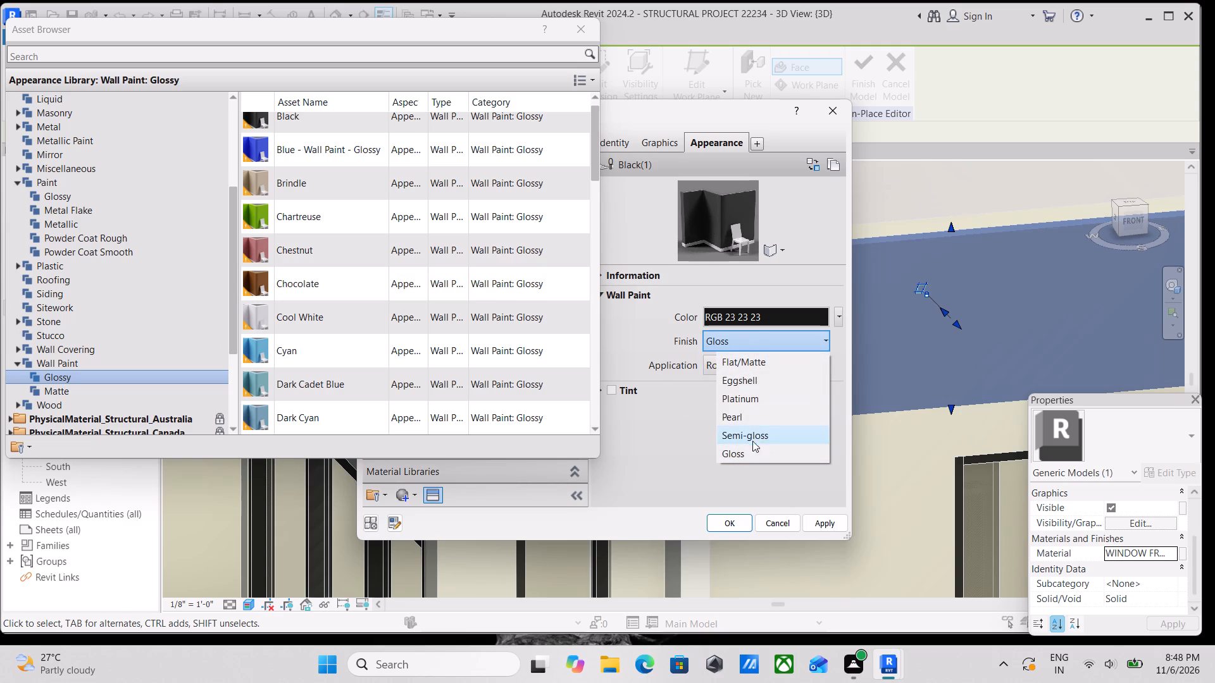
left_click(694, 414)
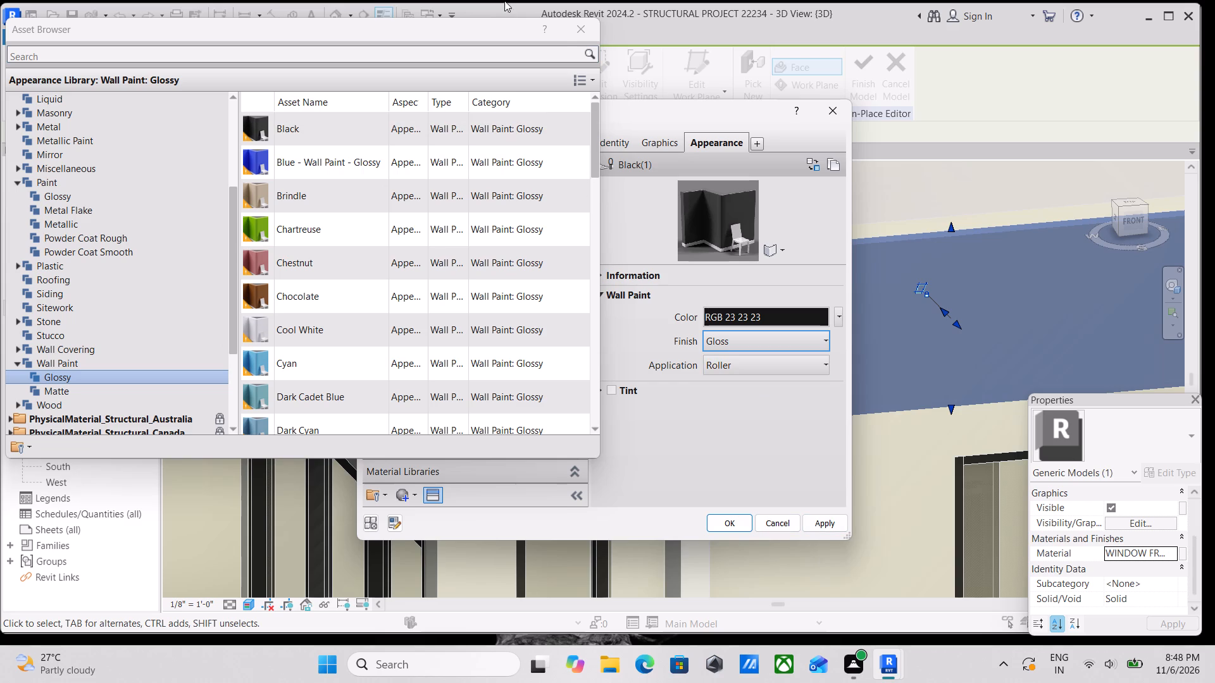
left_click(813, 522)
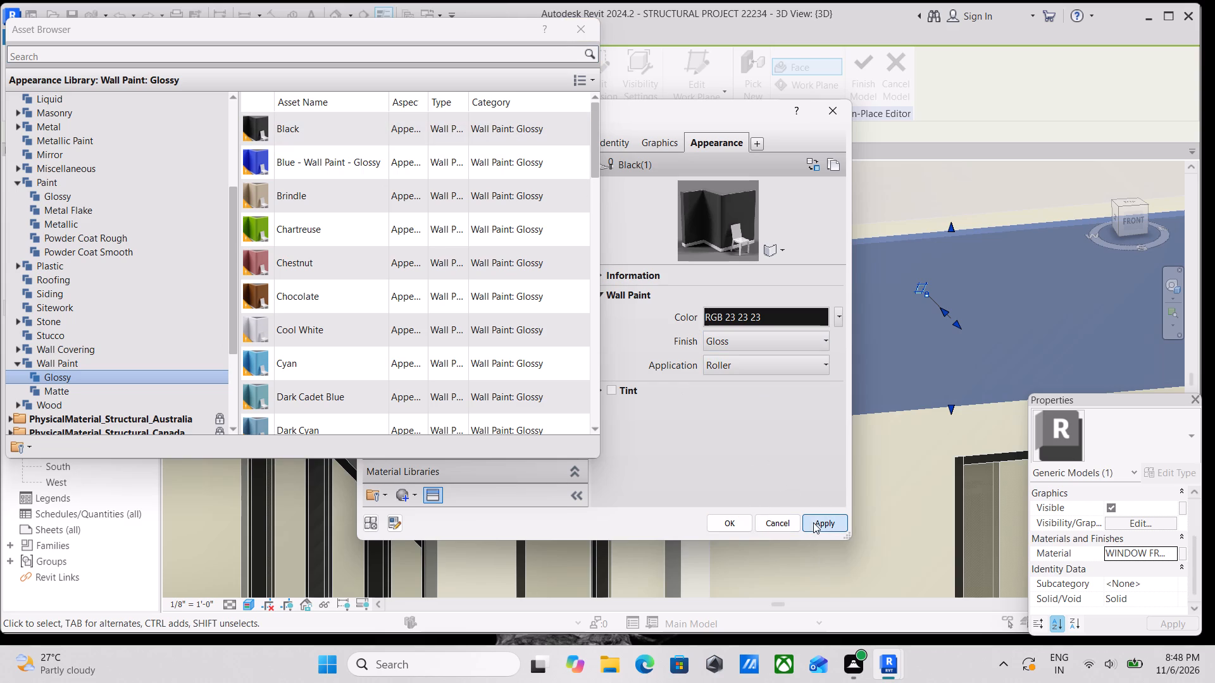
left_click(713, 526)
scroll(632, 336, "down", 3)
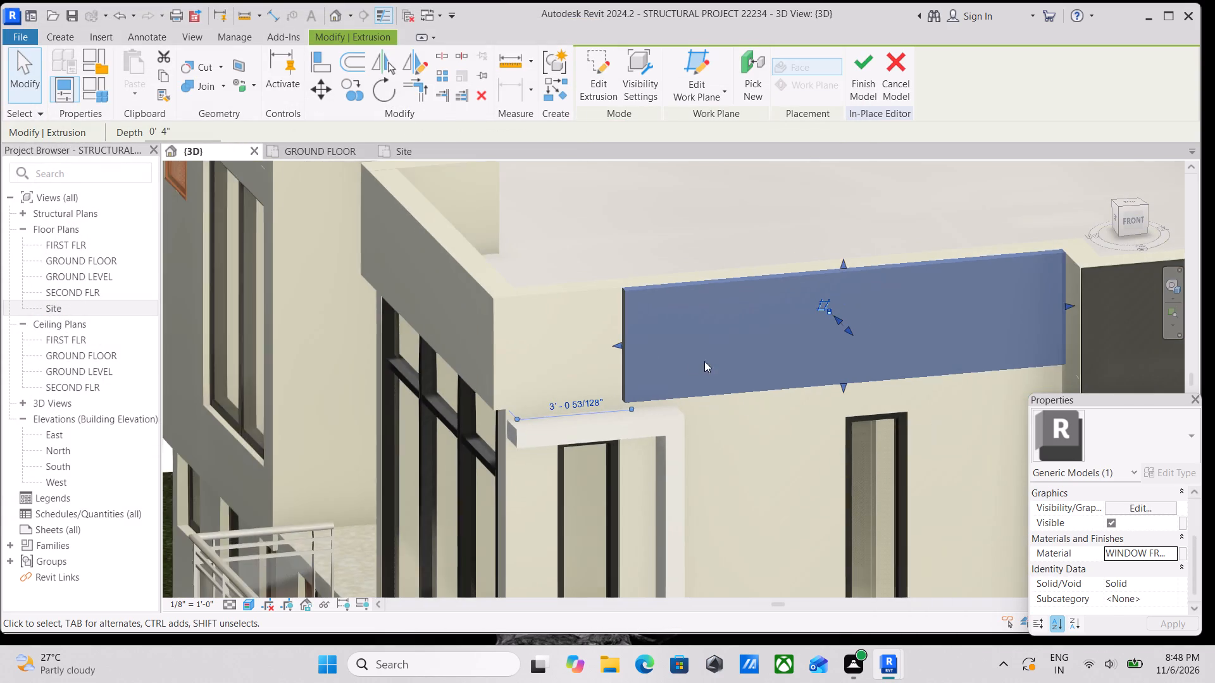
middle_click_drag(701, 361, 616, 365)
left_click(857, 60)
Examine the parapet panel's new finish against the side and front facades in the 3D view.
scroll(766, 290, "down", 2)
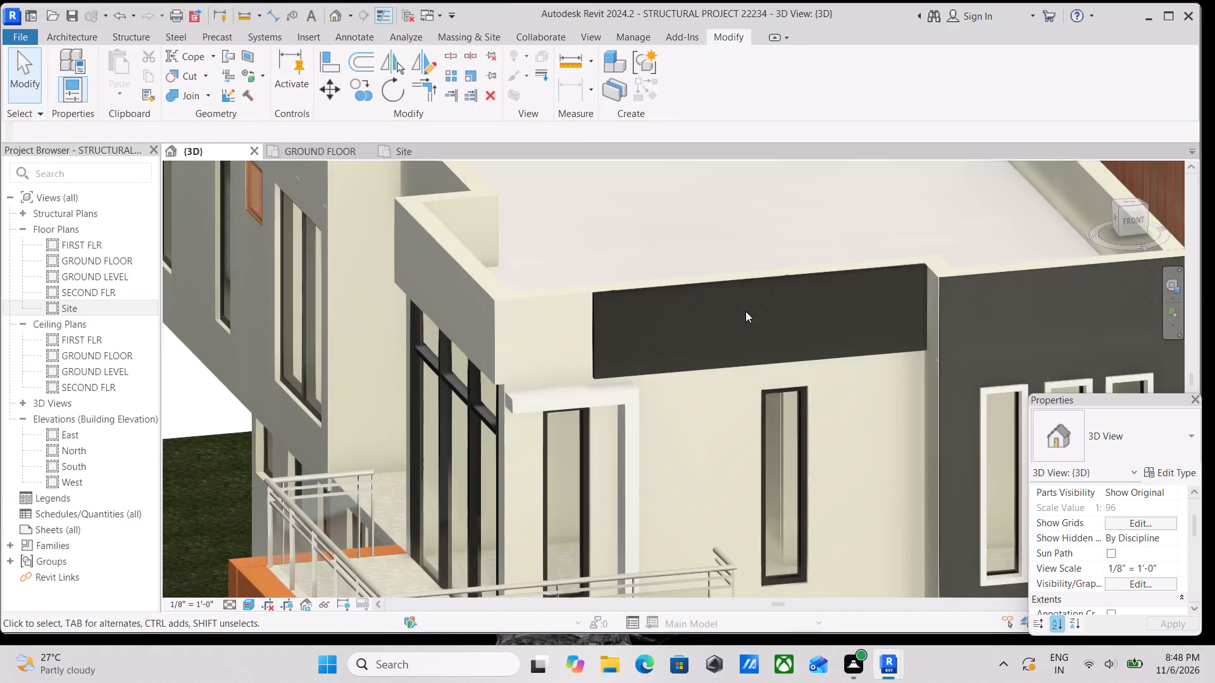
scroll(771, 355, "down", 2)
middle_click_drag(775, 360, 893, 286)
middle_click_drag(897, 317, 839, 345)
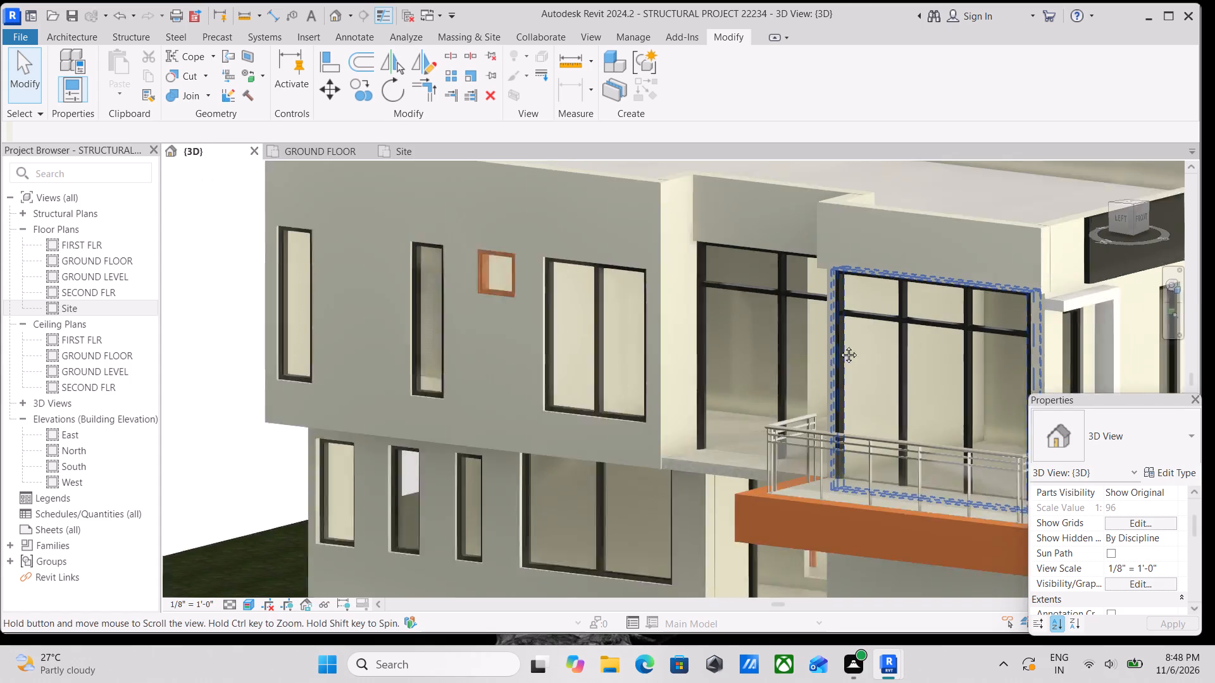
middle_click_drag(839, 345, 685, 369)
middle_click_drag(740, 373, 622, 403, "shift")
scroll(697, 378, "up", 1)
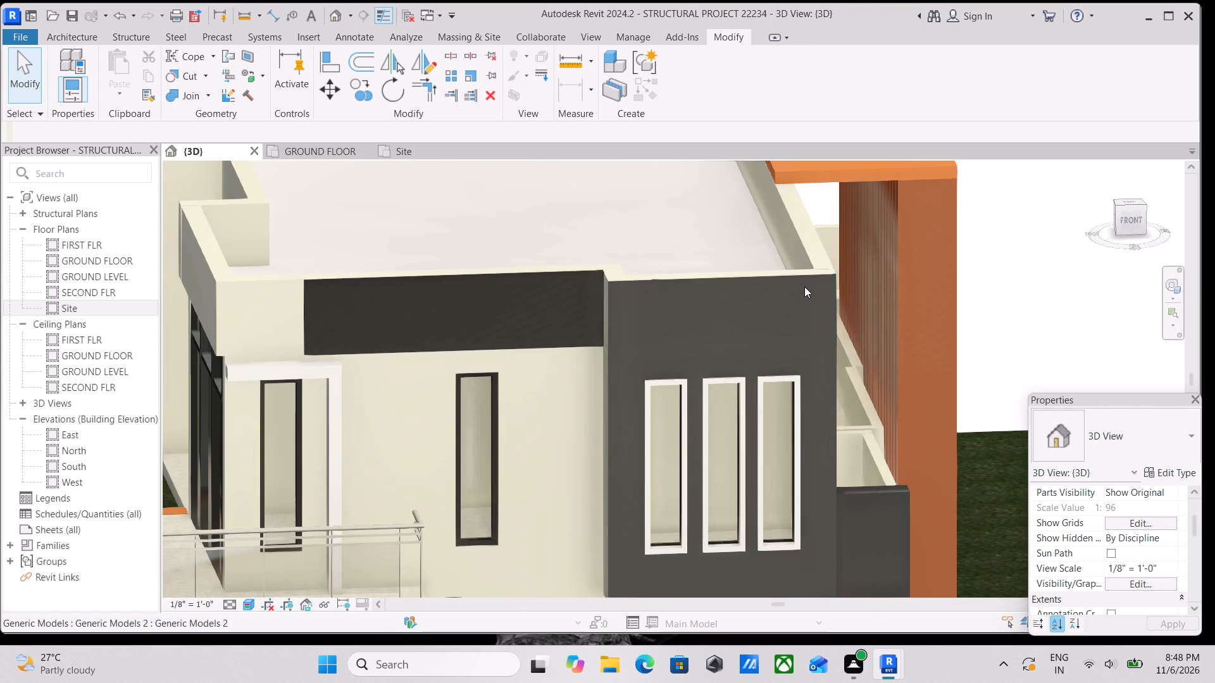
Open the grey cladding around the three narrow windows in place, check its extrusion's material appearance, and finish the model.
left_click(817, 275)
left_click(690, 97)
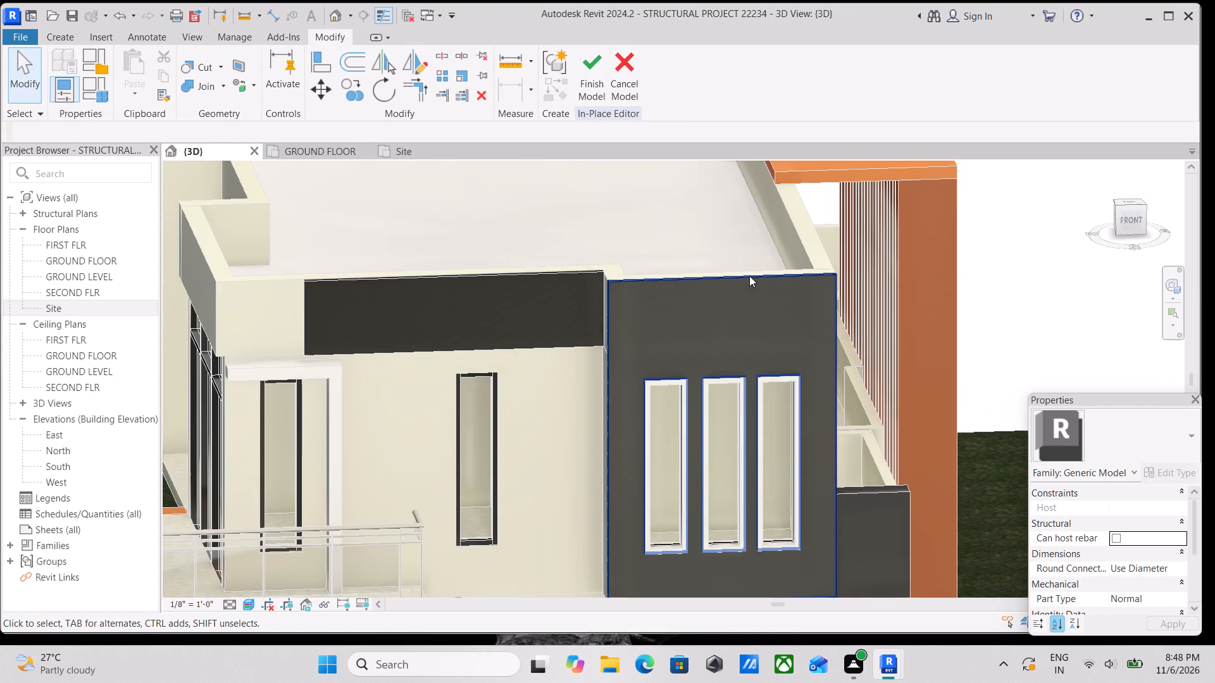
left_click(749, 276)
scroll(1142, 553, "down", 2)
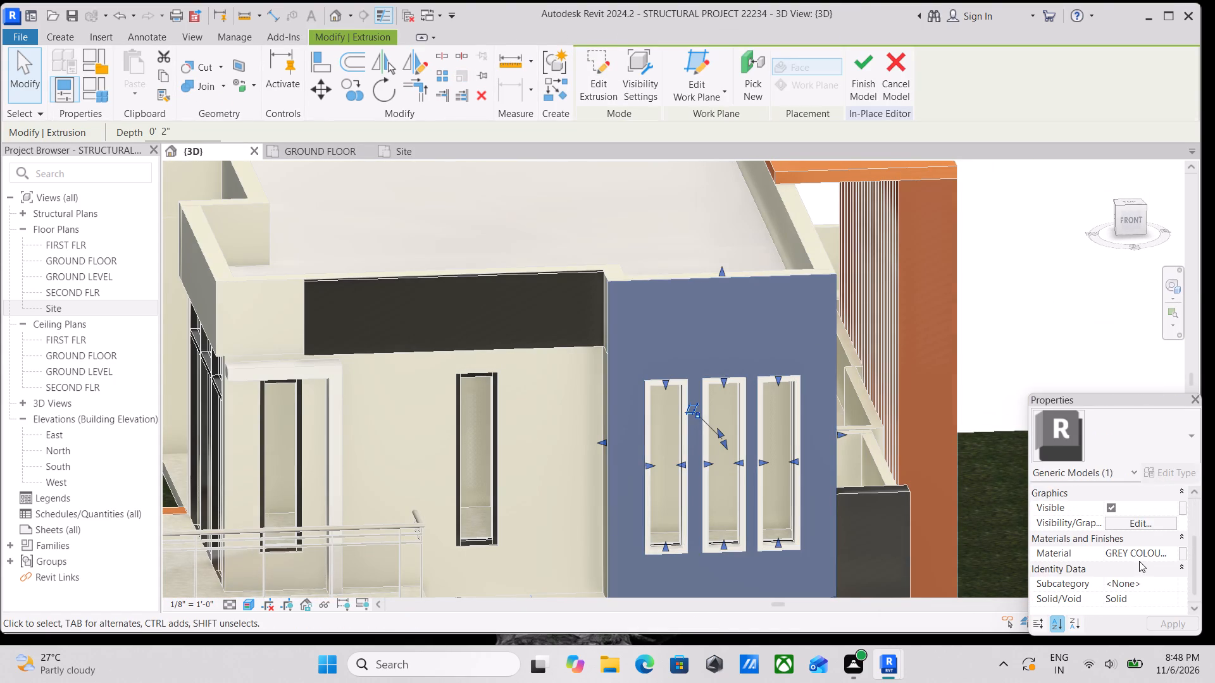
left_click(1167, 557)
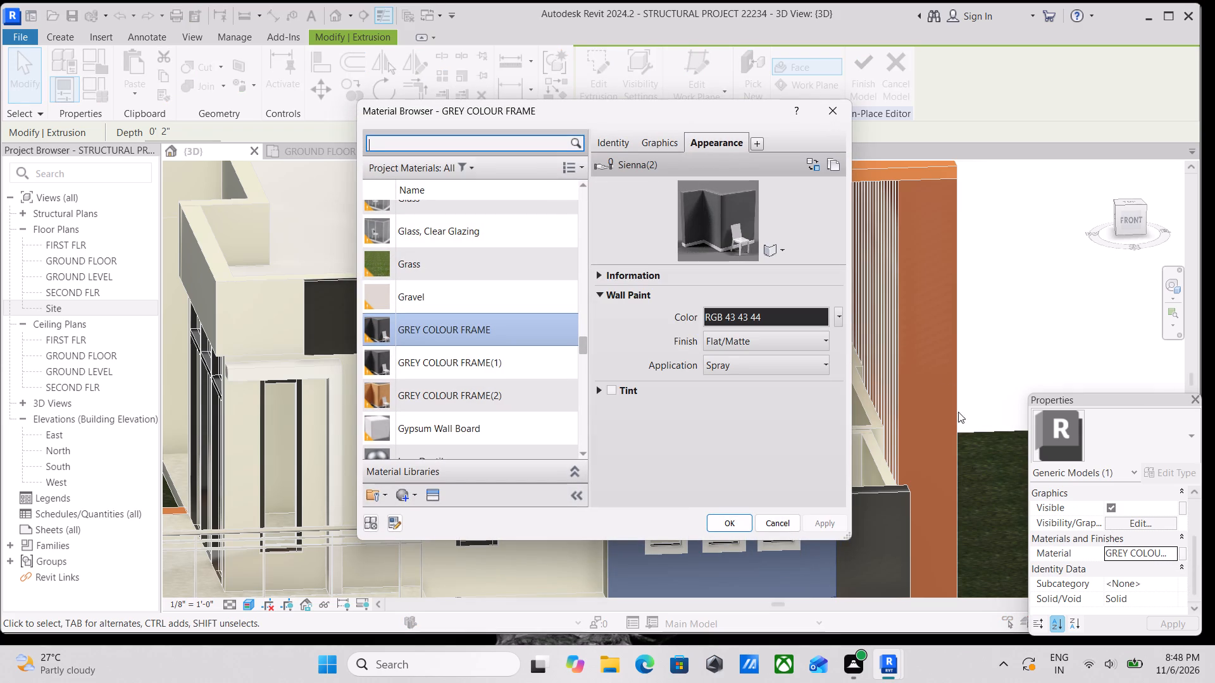
left_click(844, 113)
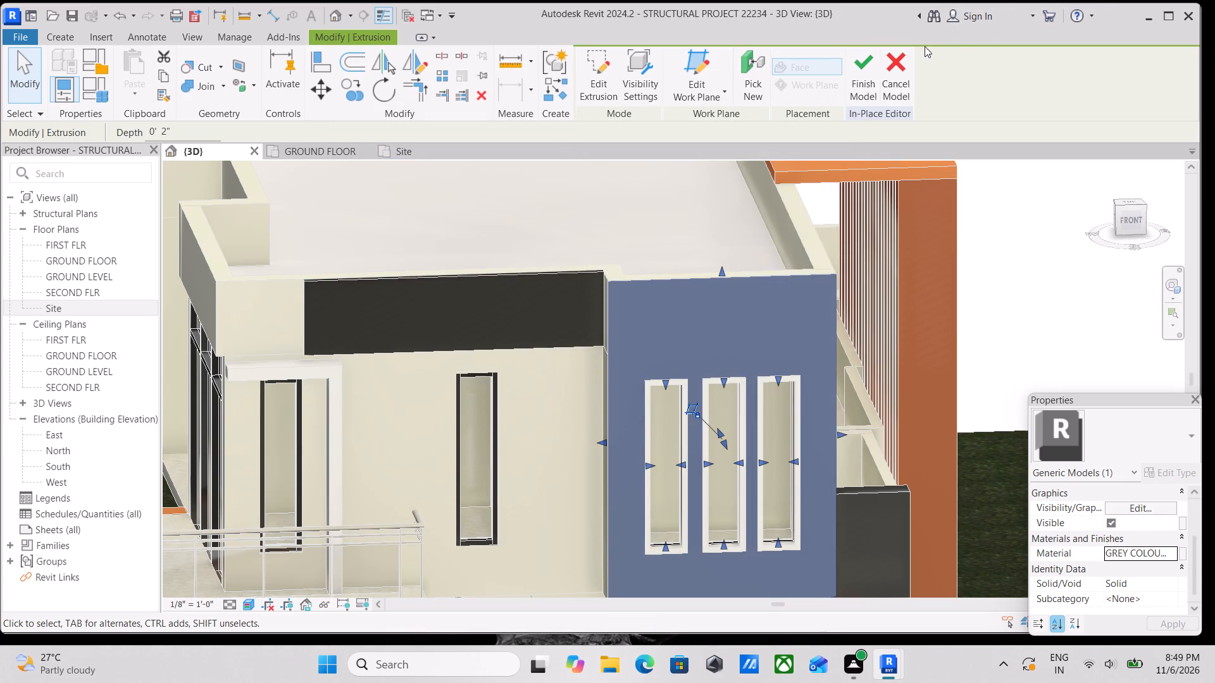
left_click(865, 65)
Open the front parapet panel's model in place and bring up its extrusion's WINDOW FRAME BLACK material for editing.
scroll(352, 286, "up", 1)
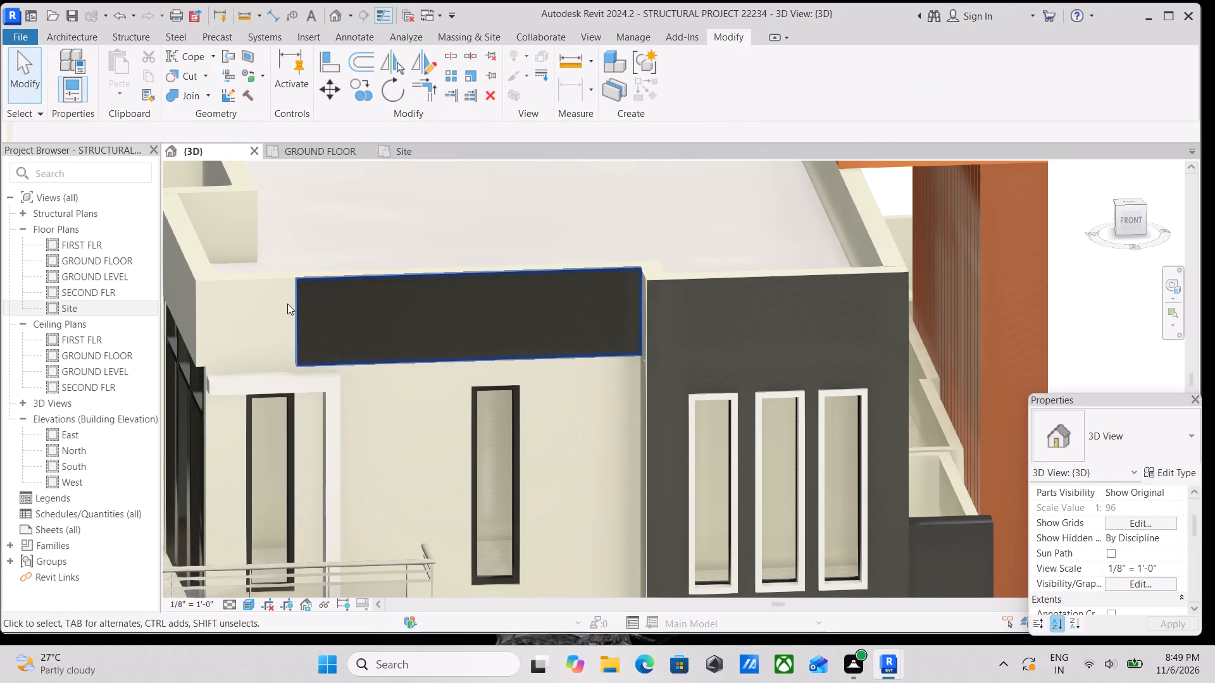
left_click(292, 302)
left_click(679, 71)
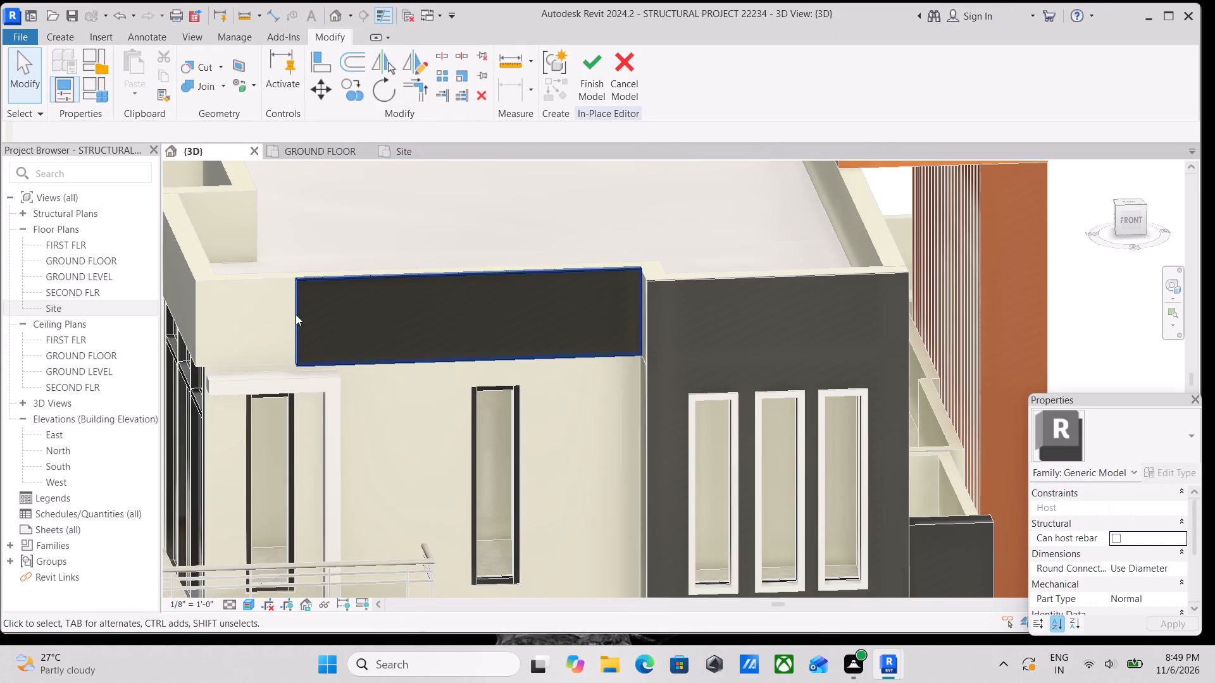
left_click(296, 314)
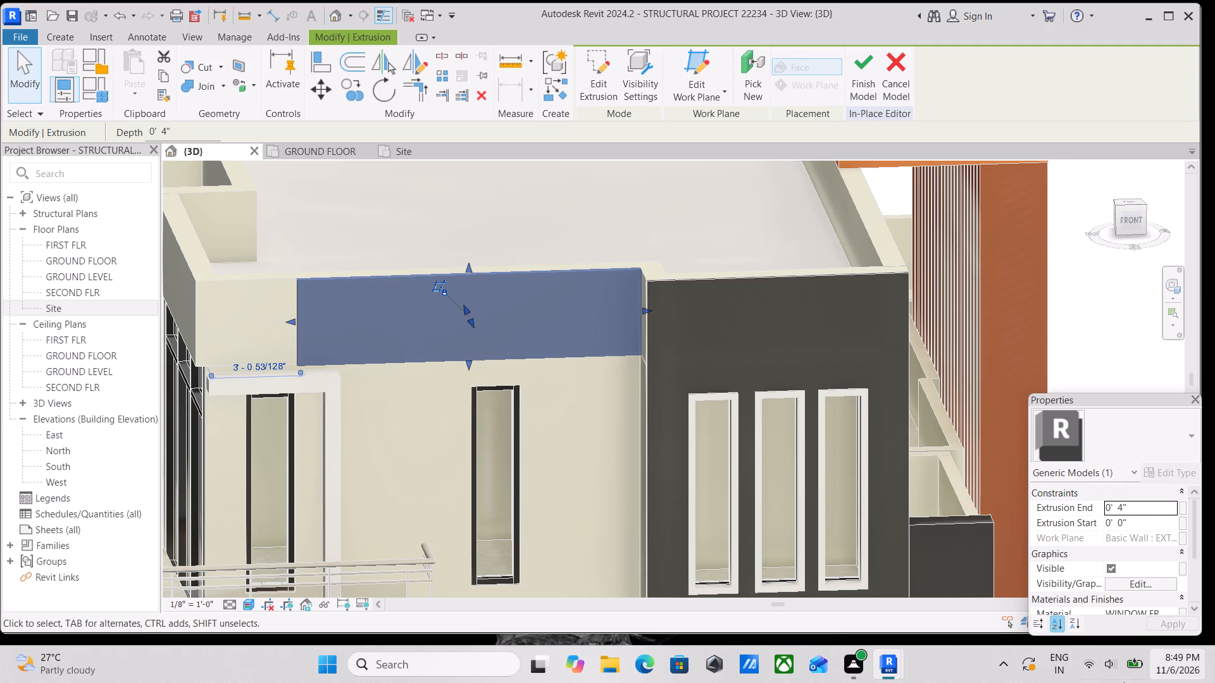
scroll(1180, 531, "down", 1)
scroll(1137, 566, "down", 1)
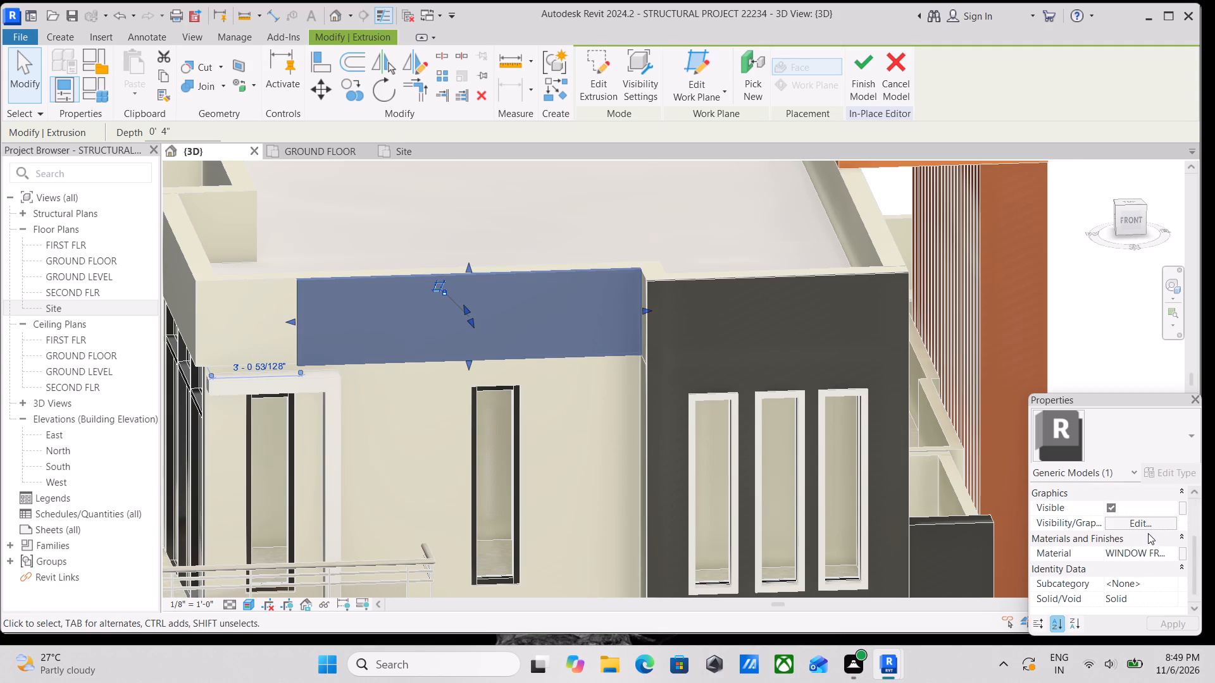
scroll(1148, 535, "up", 1)
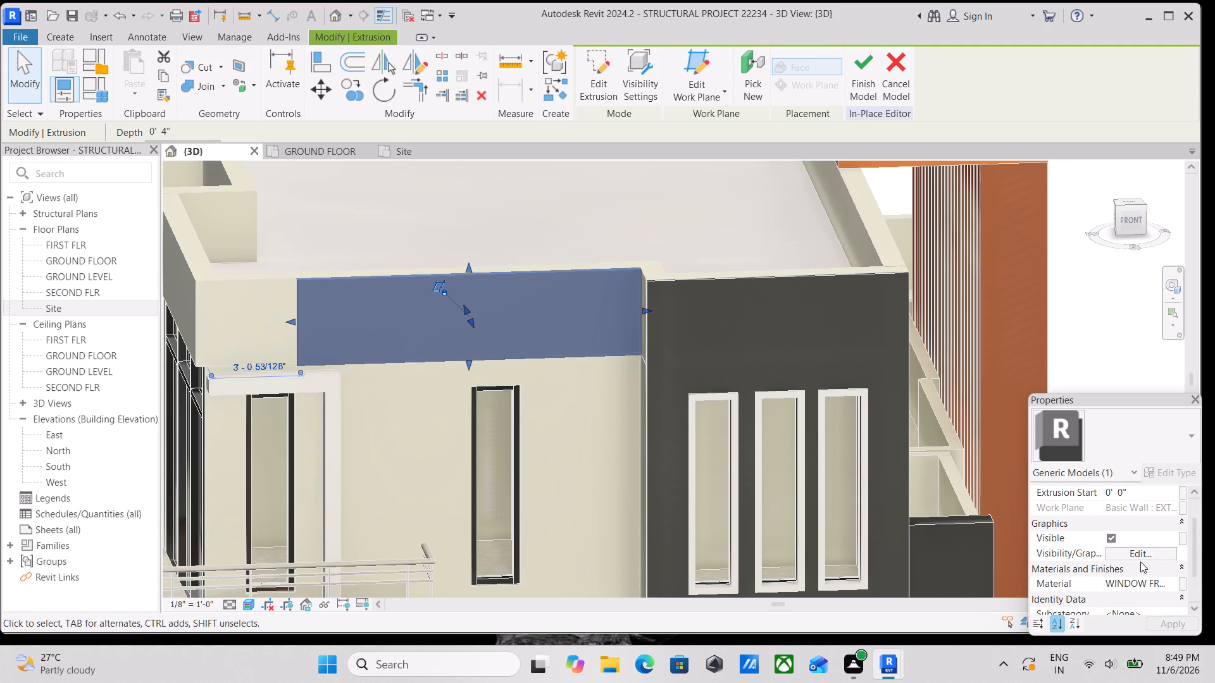
scroll(1140, 562, "down", 1)
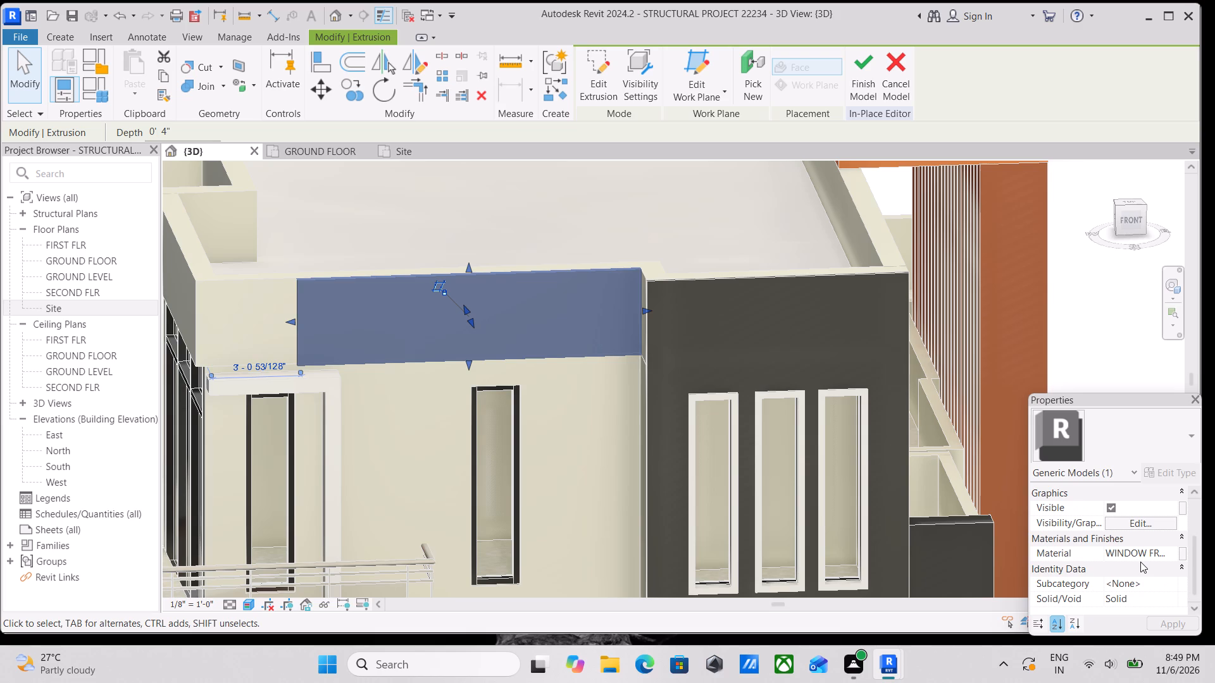
scroll(1109, 539, "up", 1)
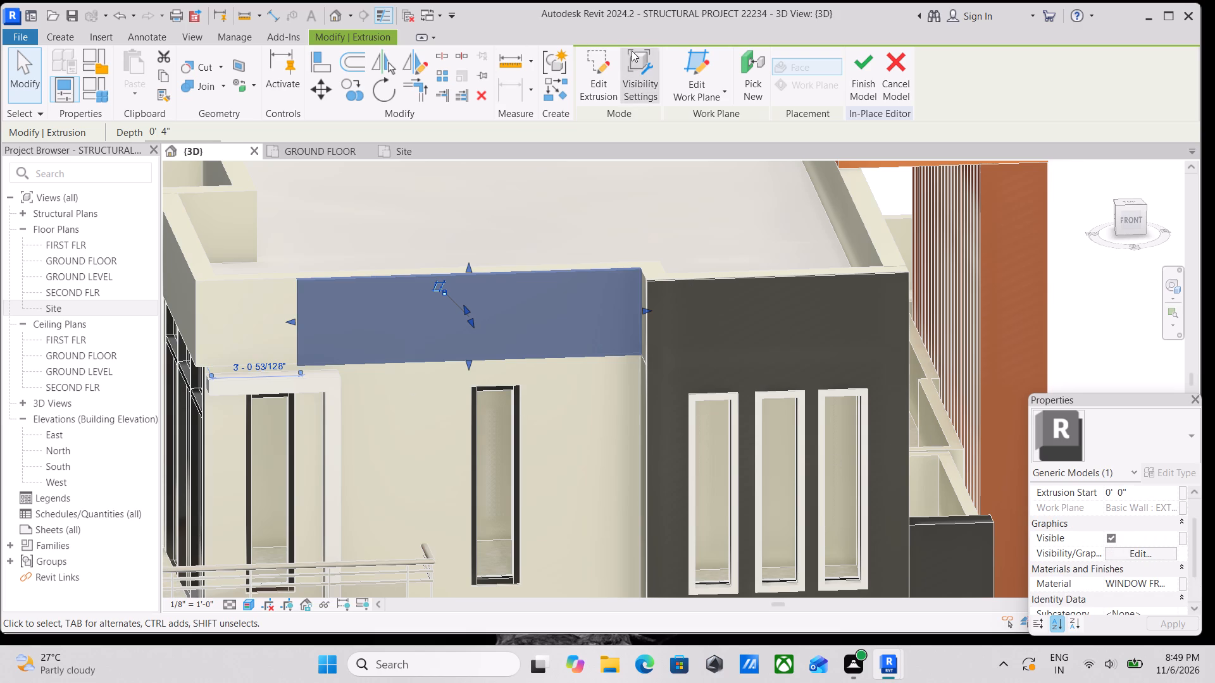
scroll(1182, 608, "down", 2)
left_click(1161, 538)
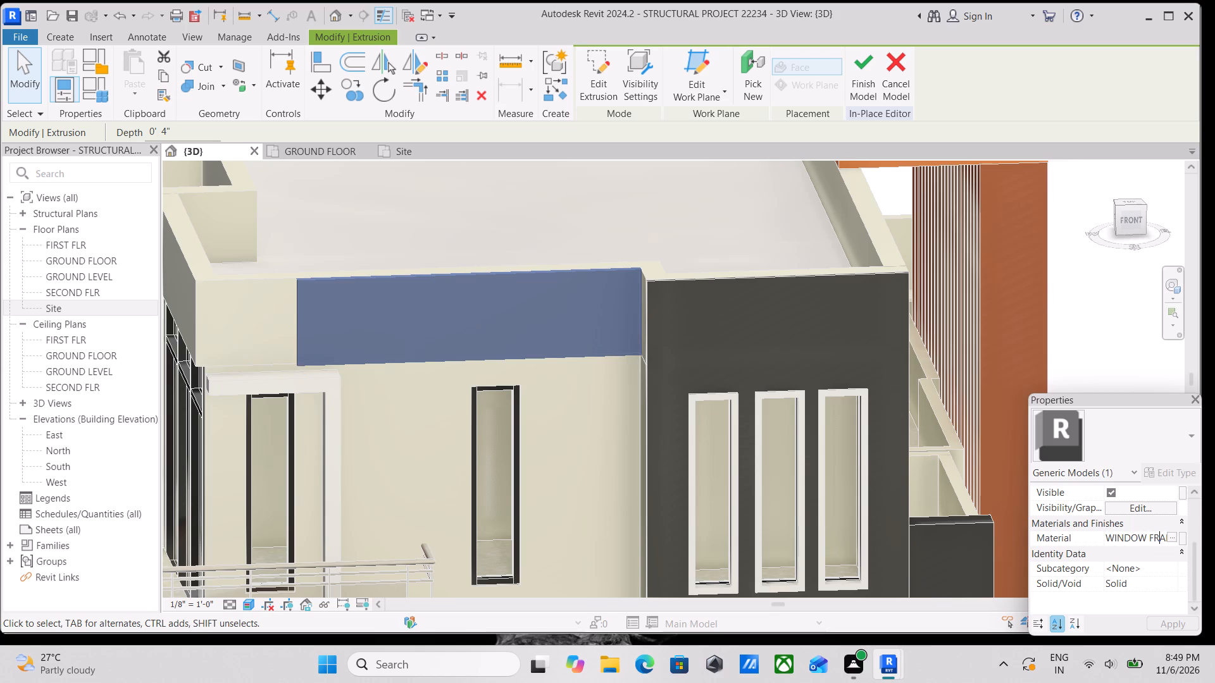
left_click(1171, 532)
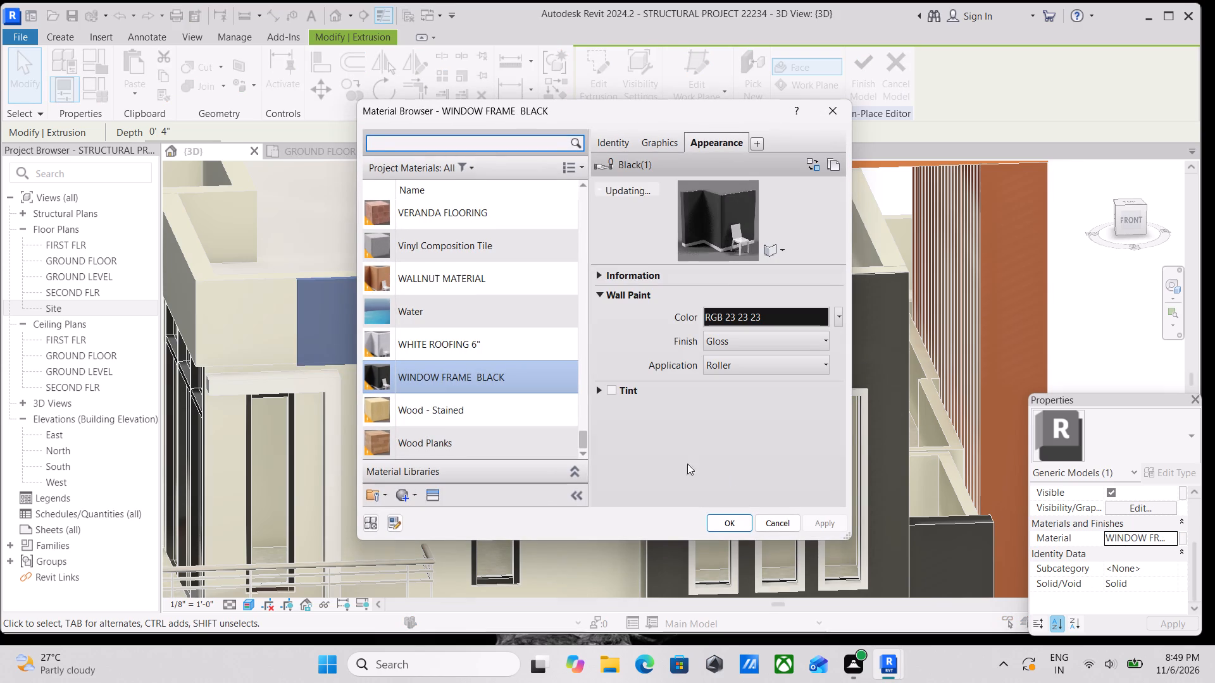
Set the WINDOW FRAME BLACK material's wall paint colour to RGB 43 43 44.
left_click(761, 316)
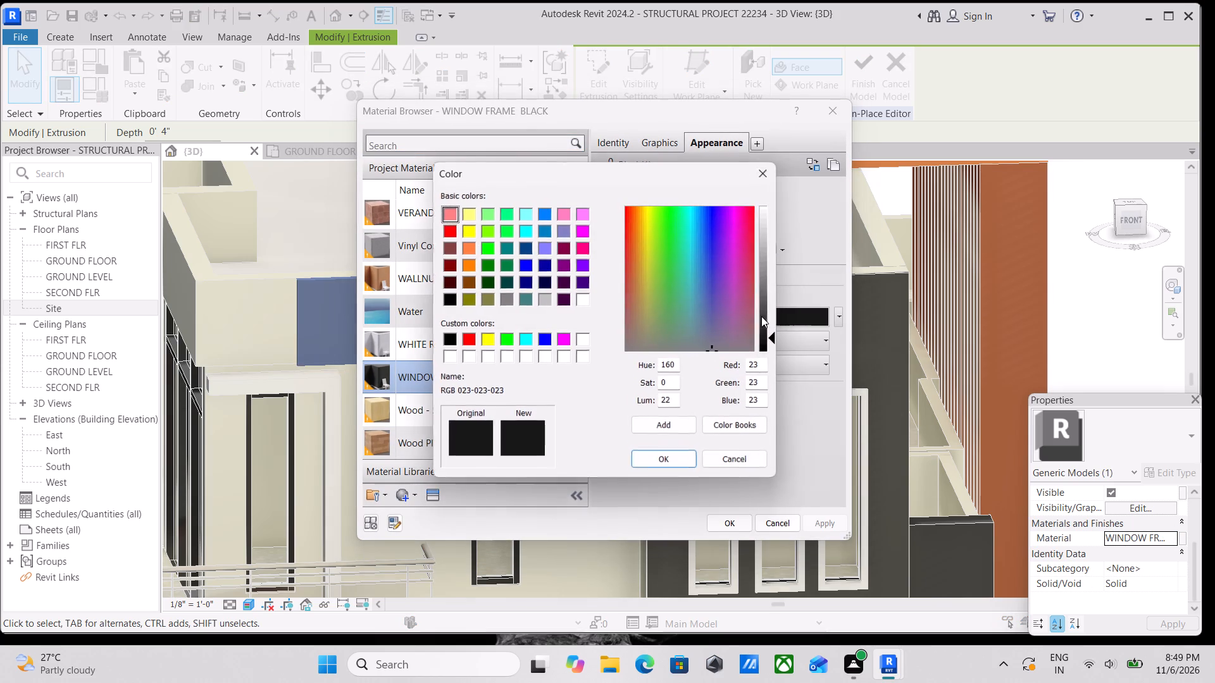
left_click_drag(764, 365, 733, 367)
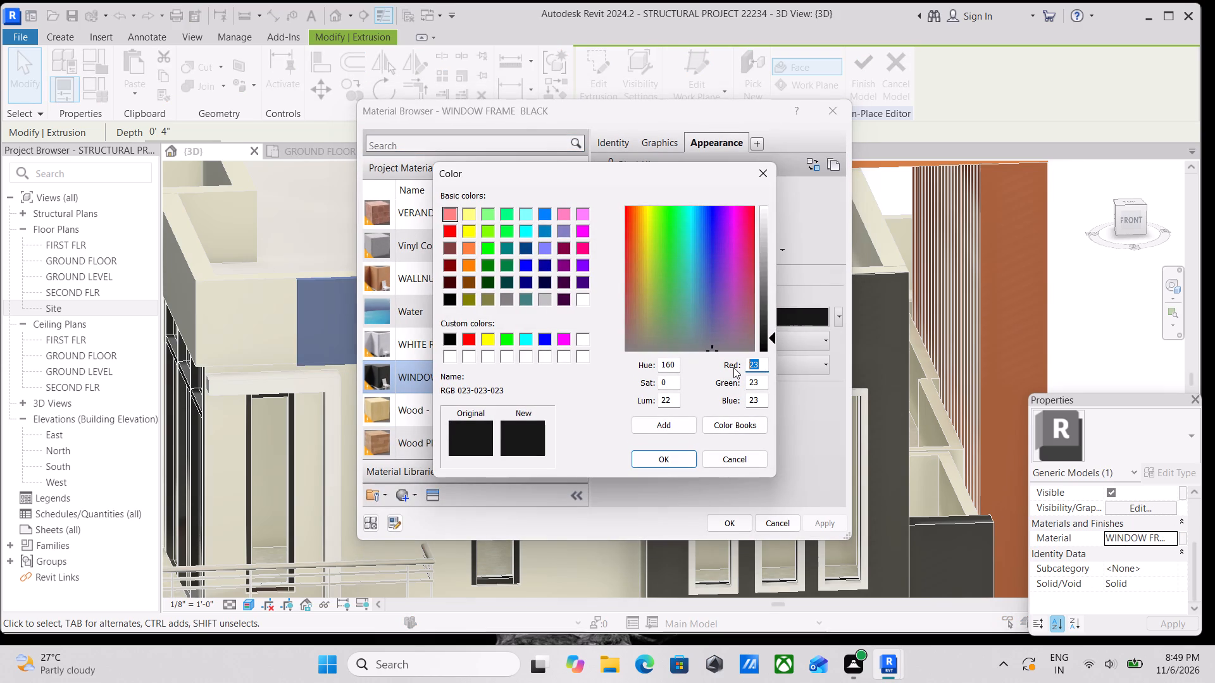
type("43")
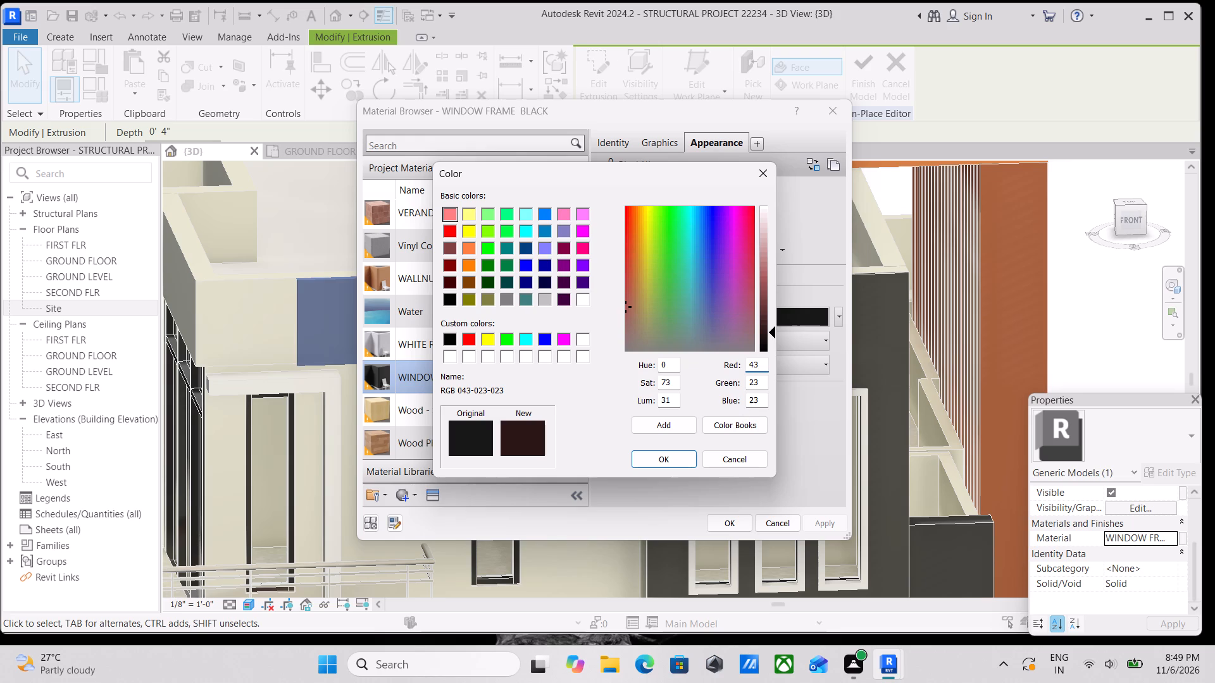
left_click_drag(758, 385, 683, 389)
type("43")
left_click_drag(761, 402, 709, 414)
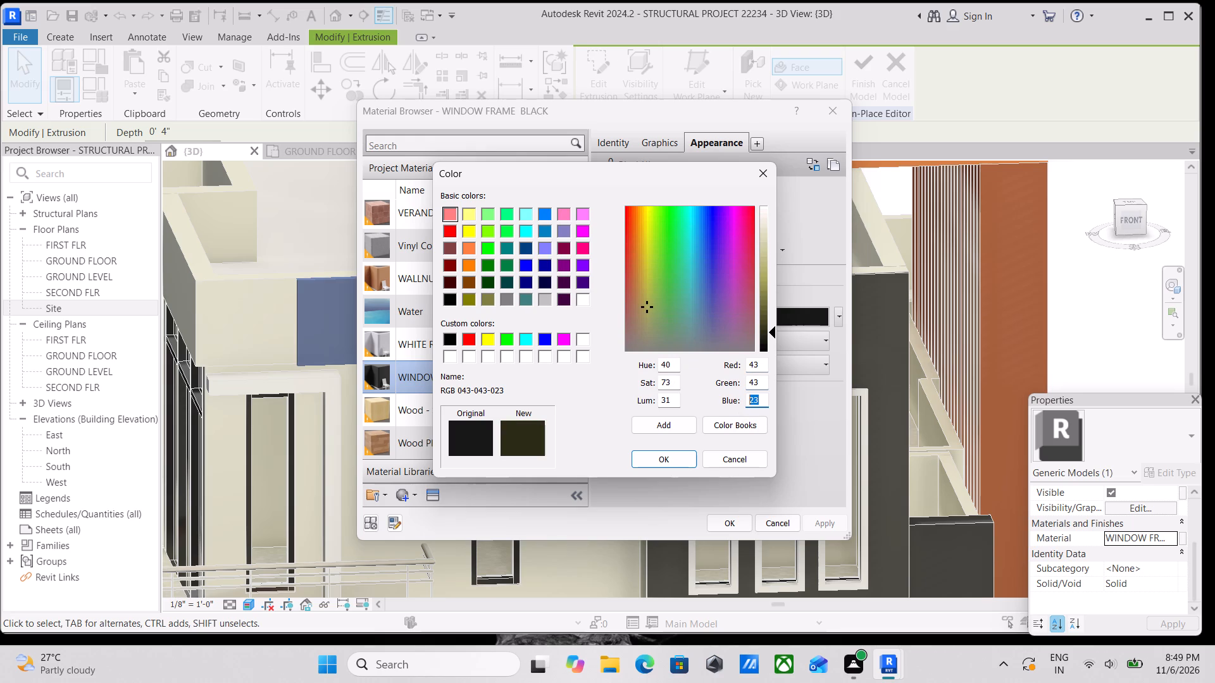
left_click_drag(709, 414, 707, 414)
type("44")
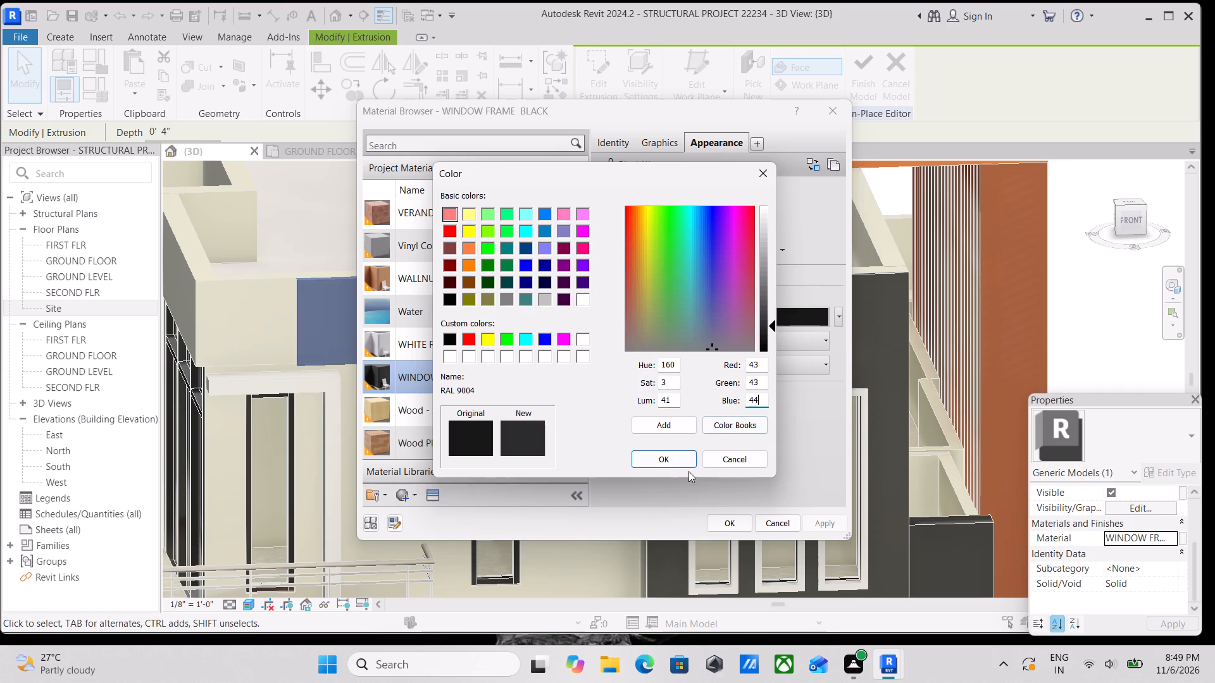
left_click(669, 464)
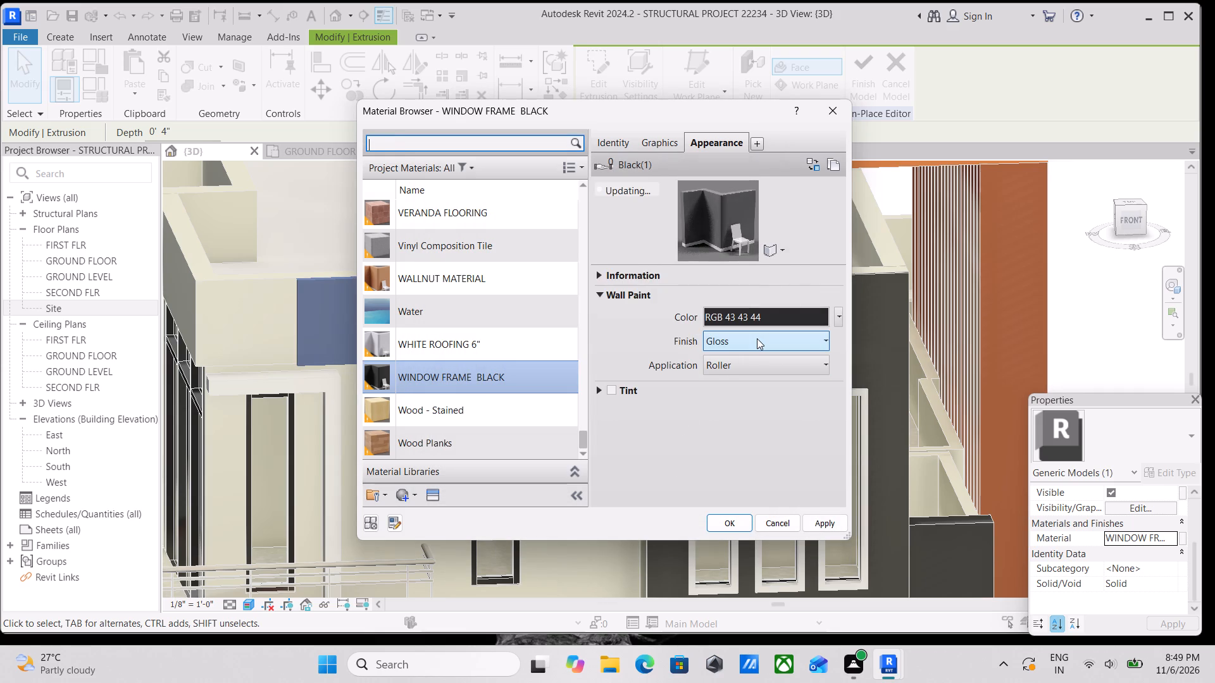
Set the wall paint's finish to Flat/Matte with Roller application, apply the material changes and finish the parapet panel's in-place model.
left_click(757, 338)
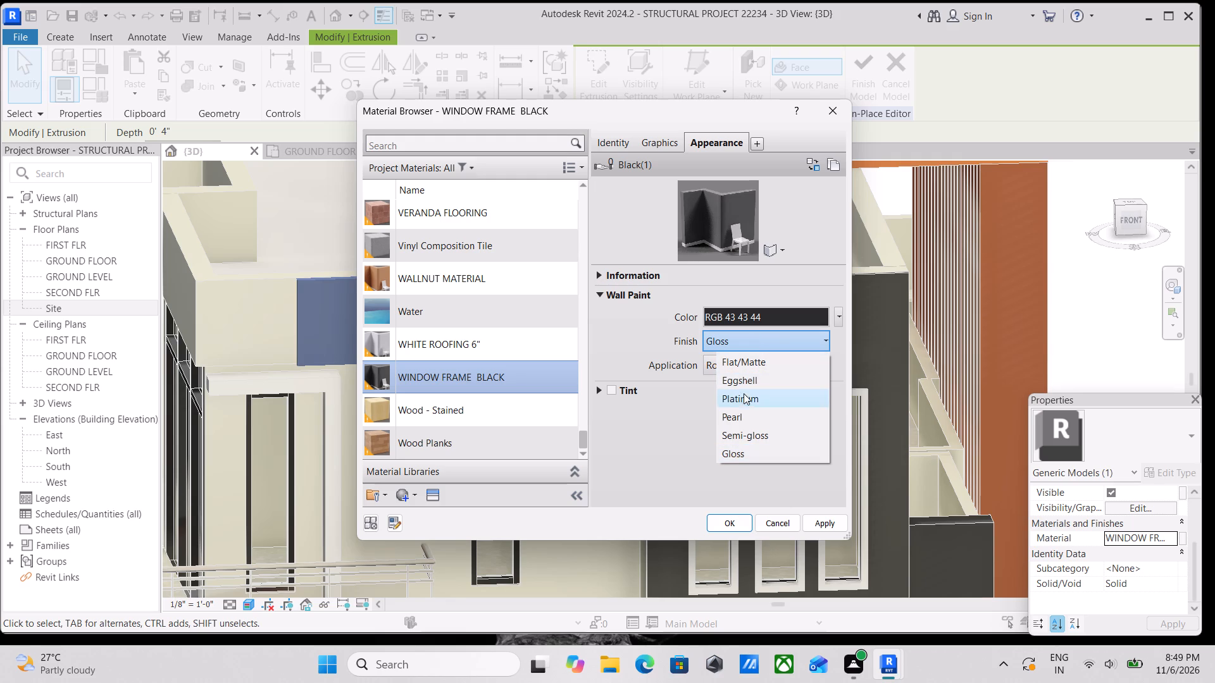
left_click(756, 364)
left_click(755, 372)
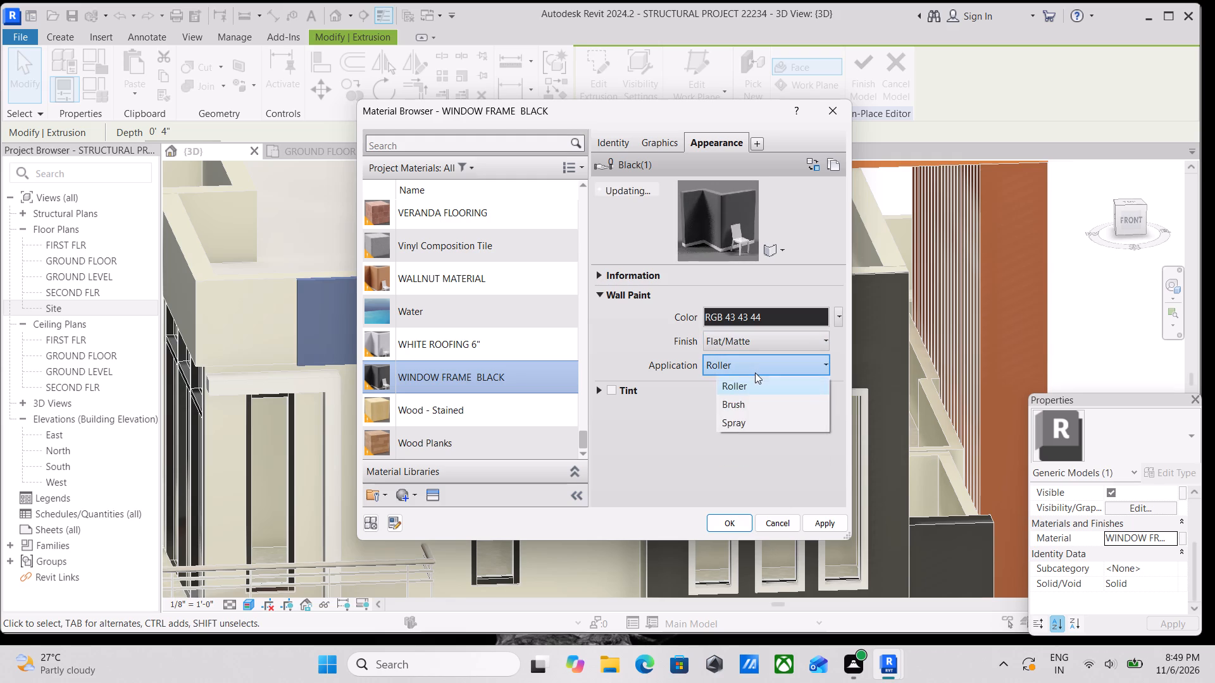
left_click(755, 372)
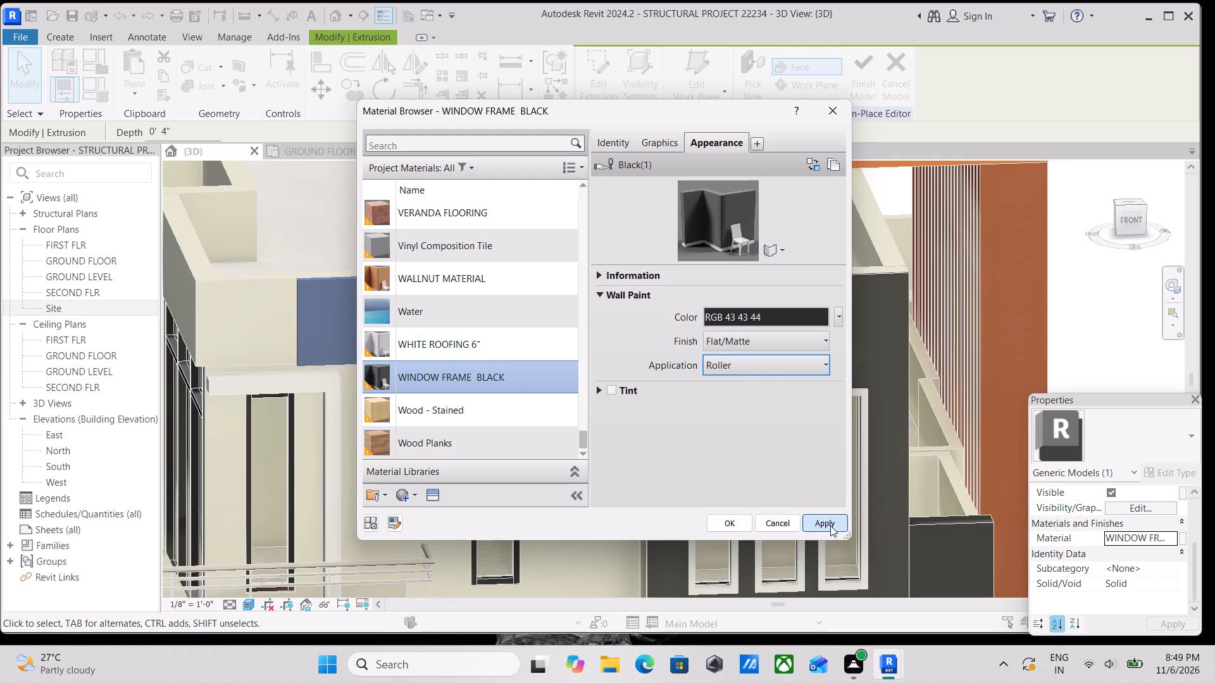
left_click(830, 526)
left_click(715, 522)
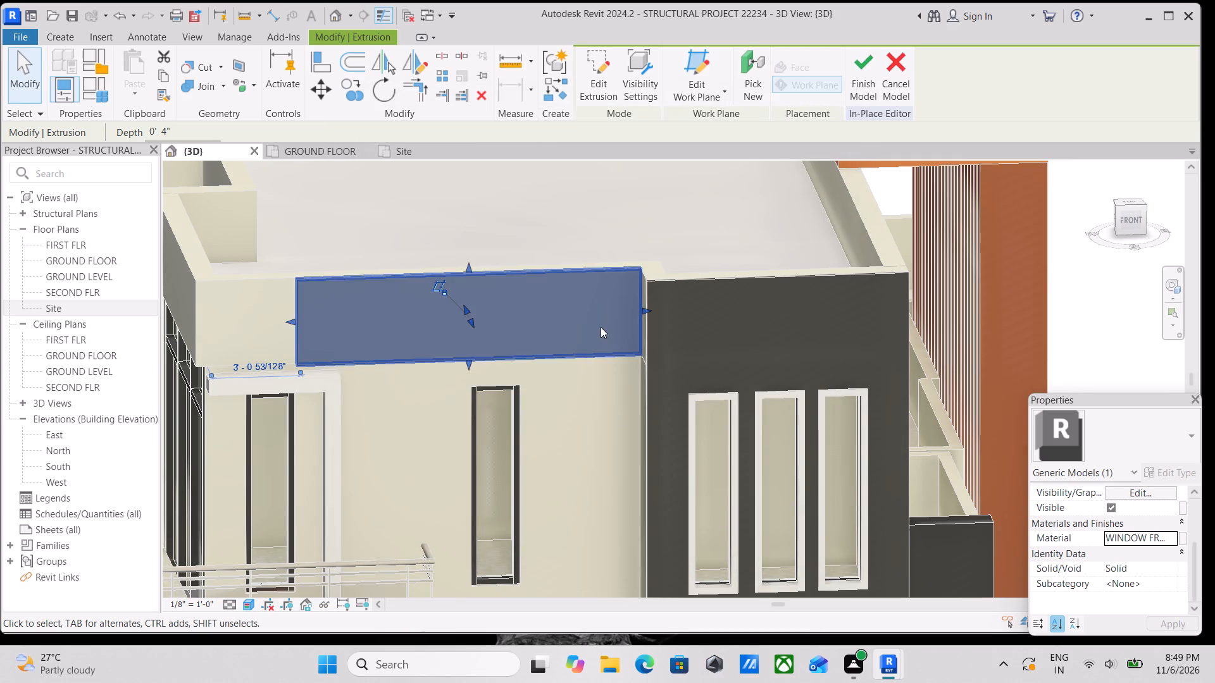
left_click(864, 71)
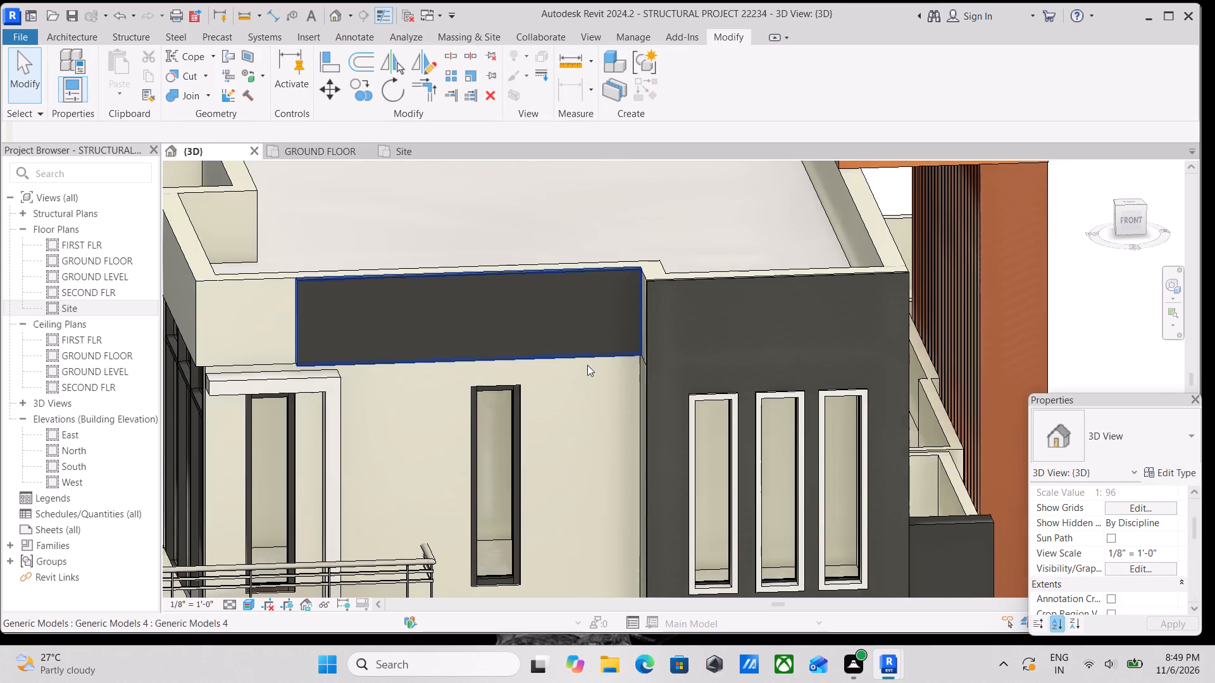
Examine the parapet panel's revised finish against the grey cladding from the left side and front corner of the building.
scroll(598, 367, "down", 4)
middle_click_drag(598, 365, 792, 299, "shift")
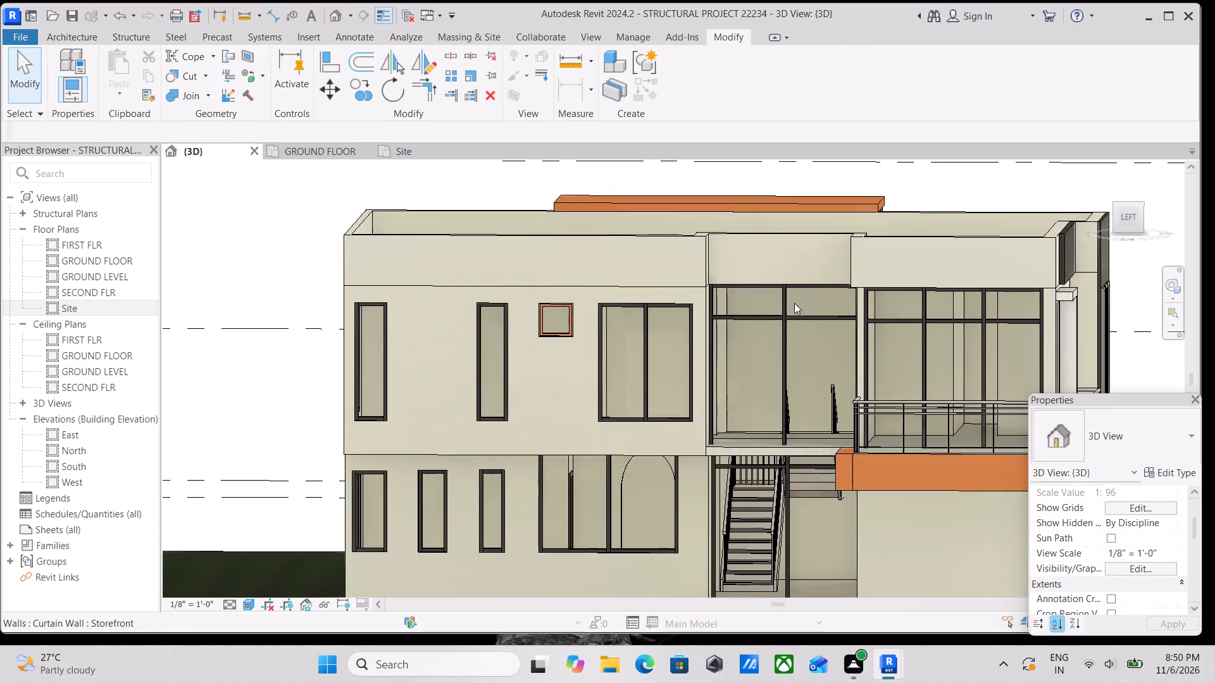
middle_click_drag(794, 303, 566, 323)
scroll(776, 321, "up", 1)
middle_click_drag(813, 317, 790, 326)
scroll(911, 269, "up", 3)
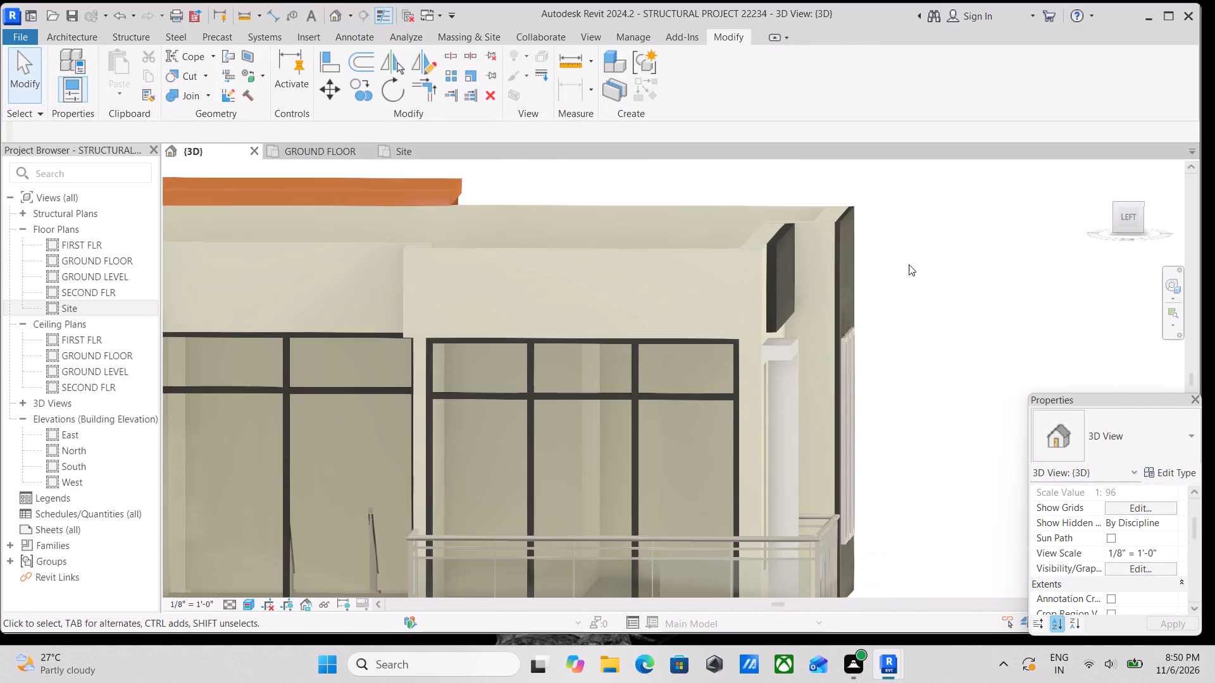
scroll(797, 252, "up", 2)
middle_click_drag(809, 261, 712, 304)
scroll(714, 306, "down", 1)
middle_click_drag(714, 306, 685, 352, "shift")
scroll(714, 306, "down", 1, "shift")
middle_click_drag(614, 369, 663, 302)
middle_click_drag(648, 331, 594, 347, "shift")
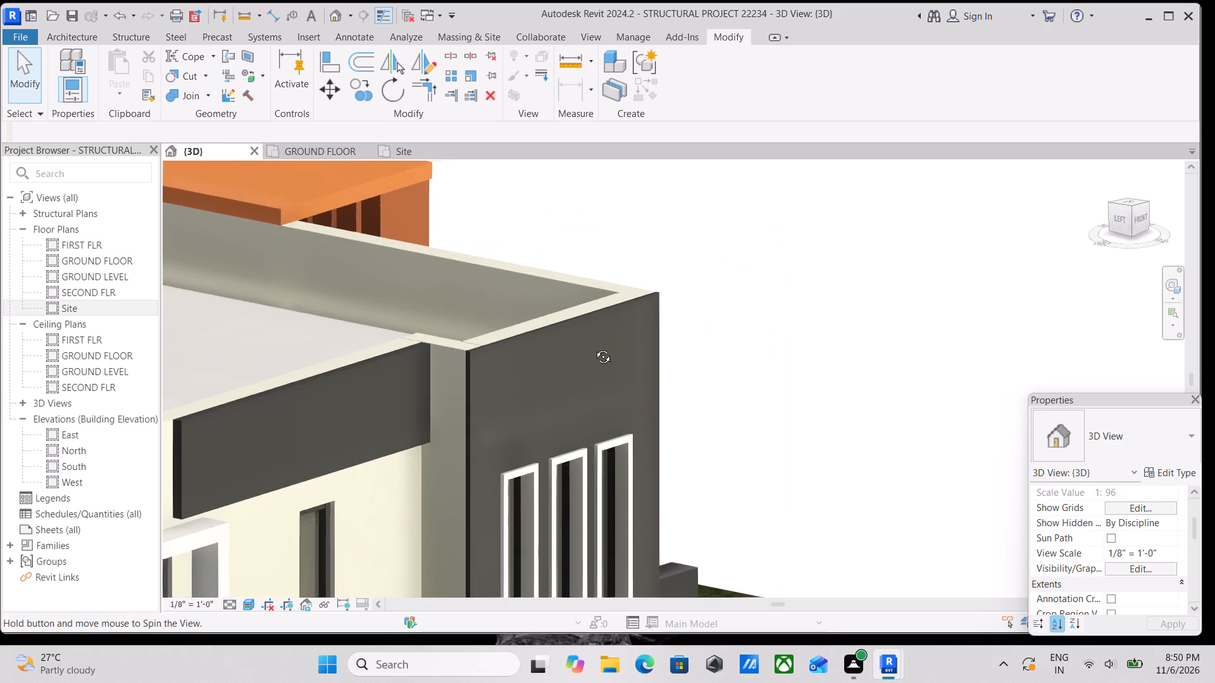
middle_click_drag(594, 347, 676, 374, "shift")
Create a new in-place component in the Generic Models category, accepting the default name.
scroll(766, 354, "up", 3)
scroll(776, 300, "up", 2)
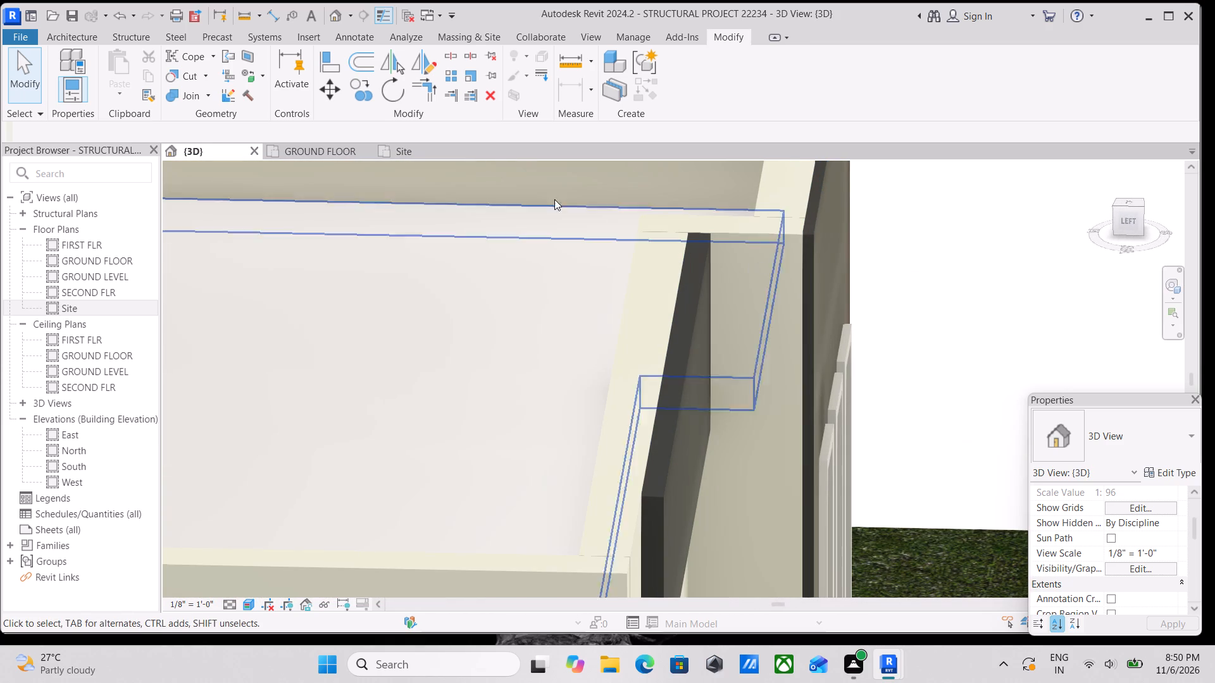
left_click(73, 37)
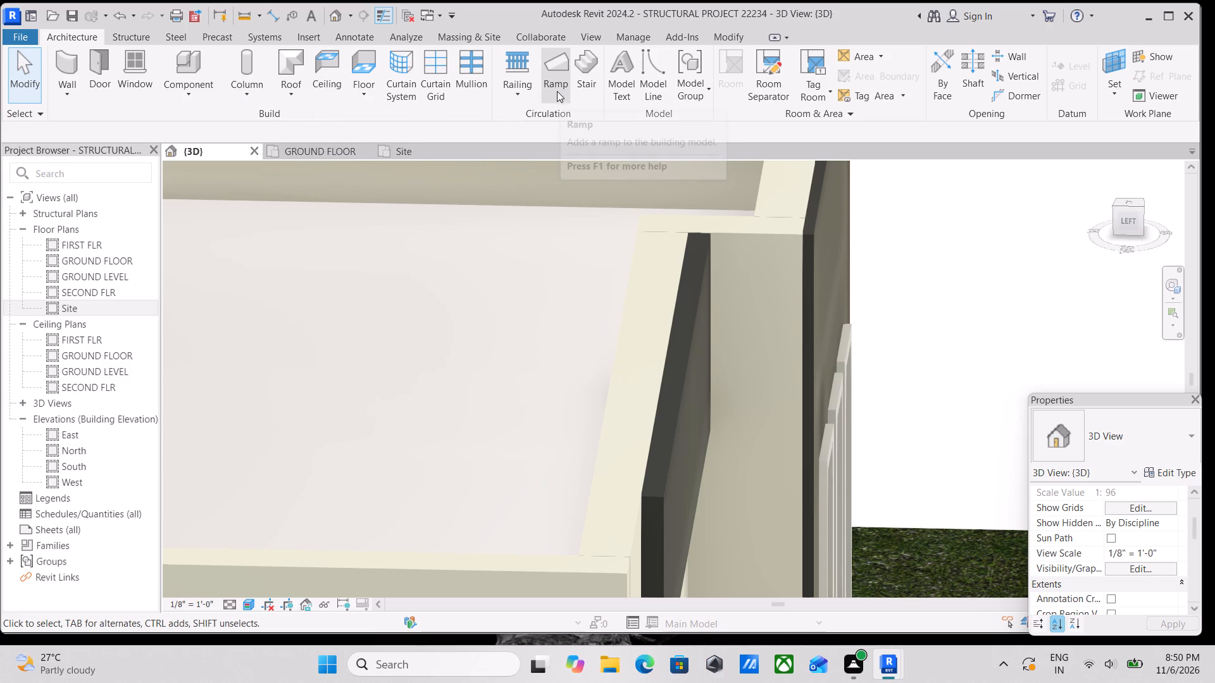
left_click(188, 97)
left_click(204, 153)
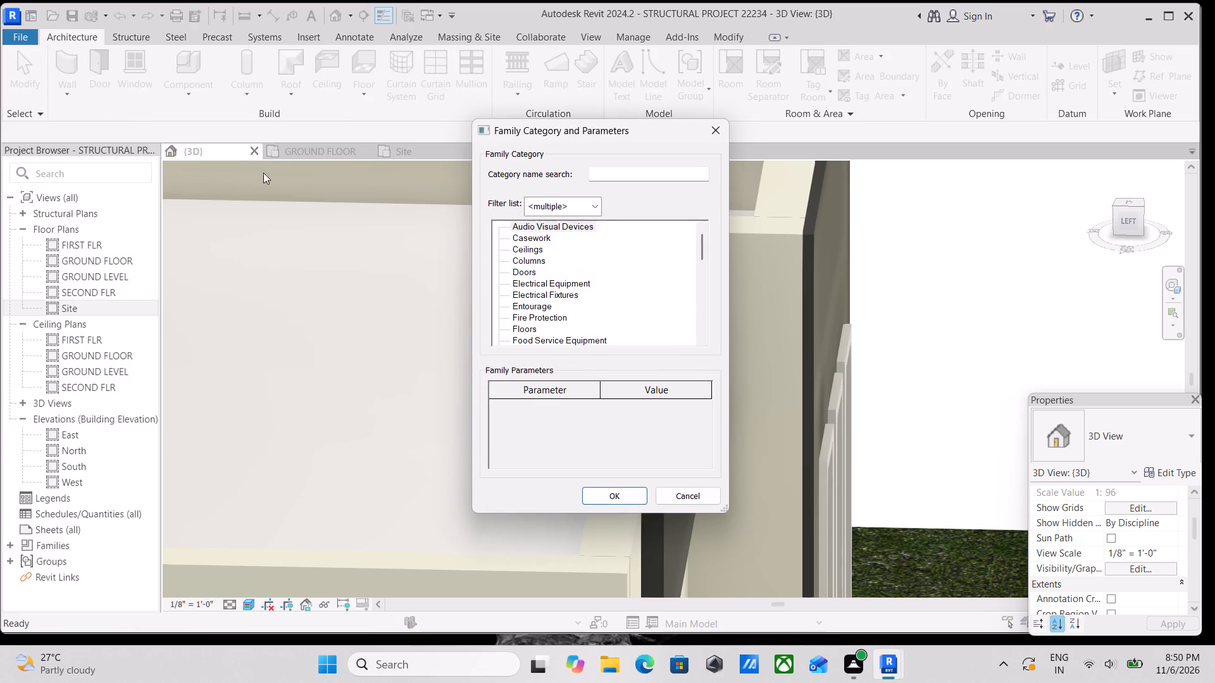
scroll(544, 286, "down", 6)
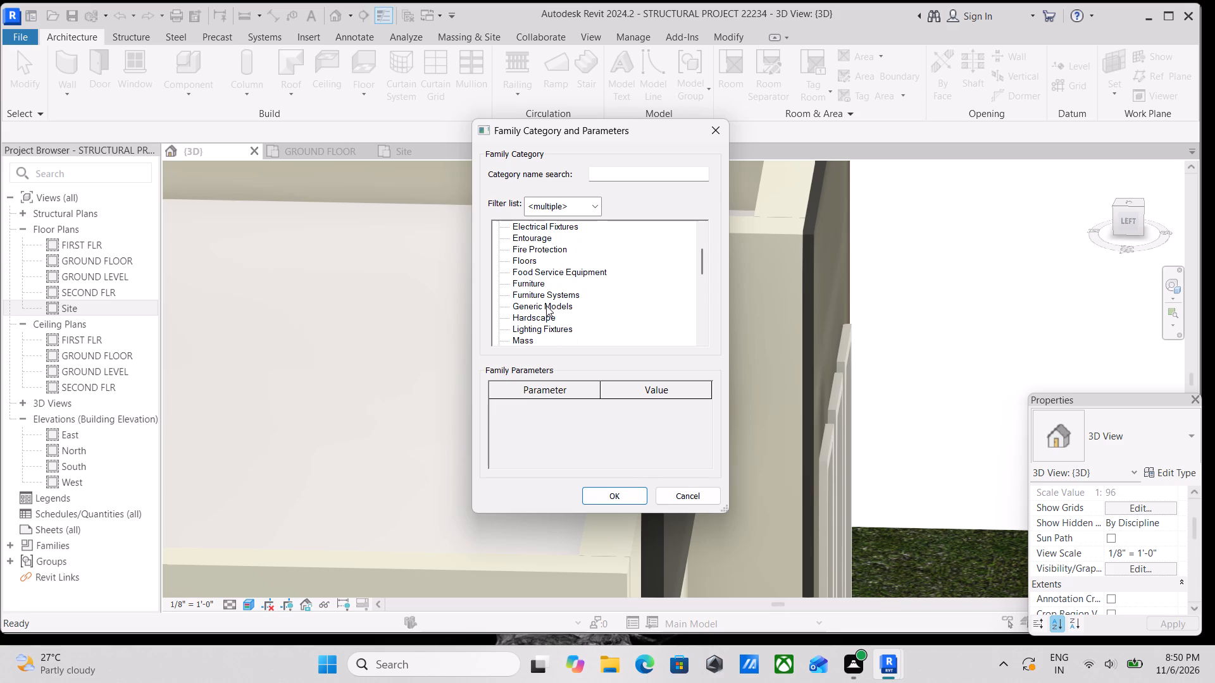
left_click(546, 305)
left_click(636, 494)
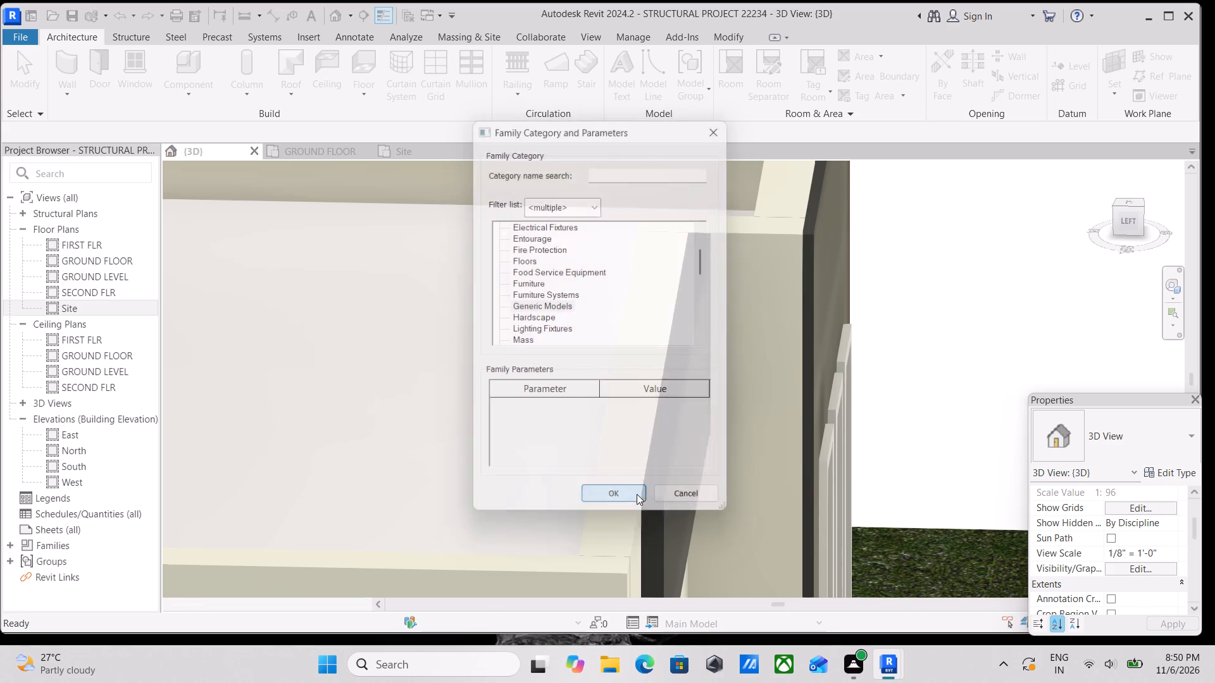
left_click(601, 357)
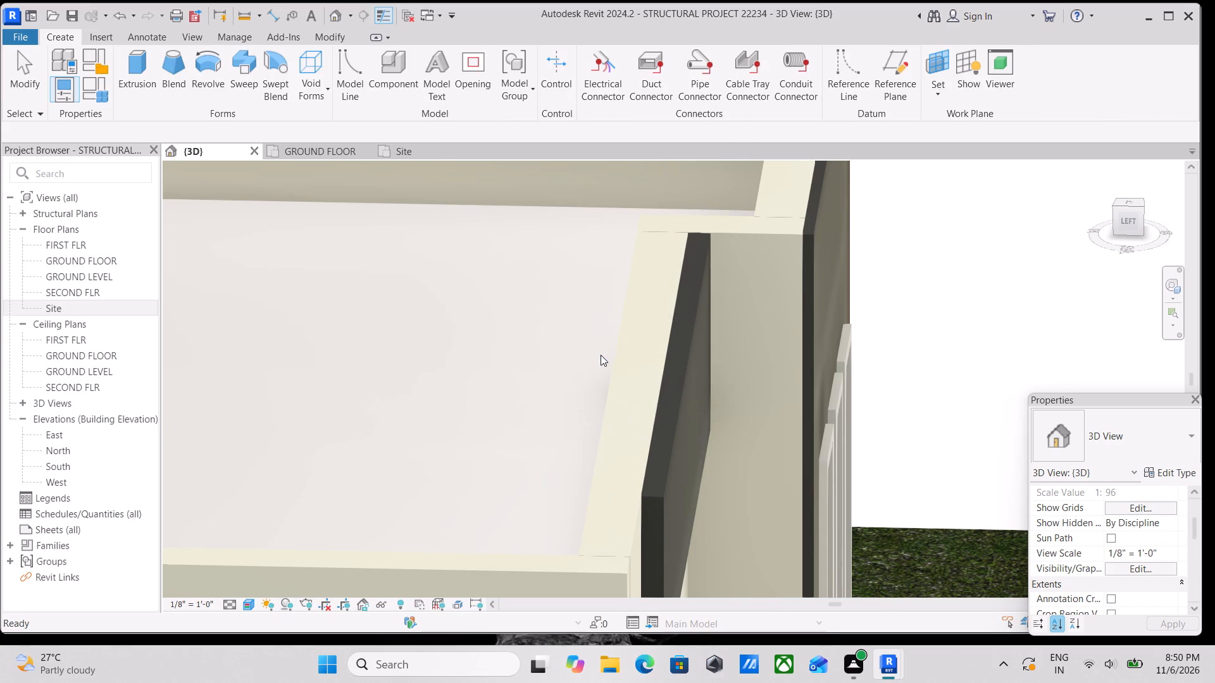
Sketch a rectangular extrusion profile on the cream return wall's face, from the grey cladding's outer top corner to the dark parapet panel's bottom corner.
left_click(938, 92)
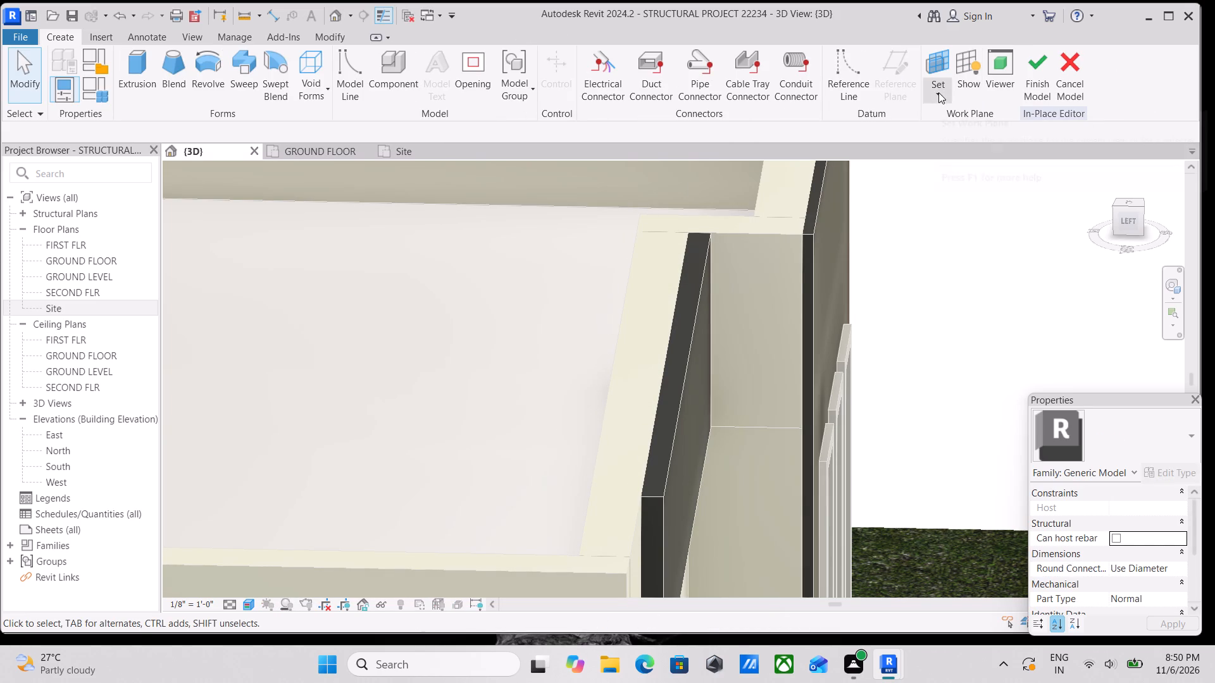
left_click(941, 151)
scroll(725, 276, "up", 1)
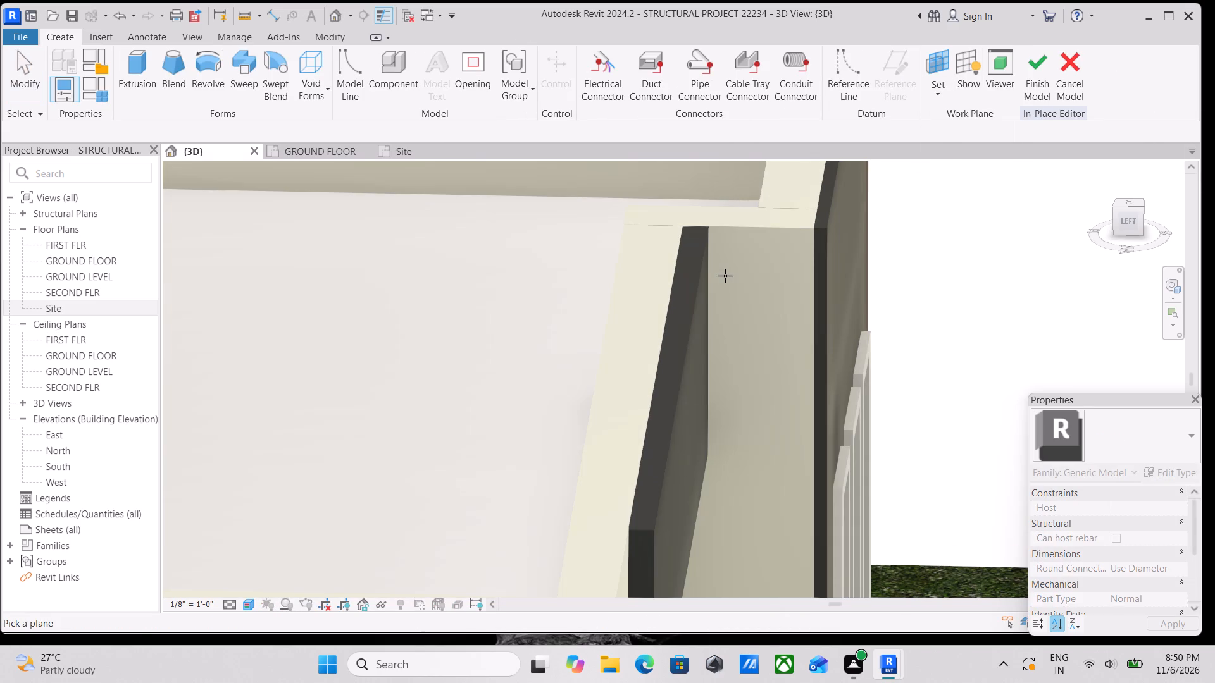
left_click(749, 231)
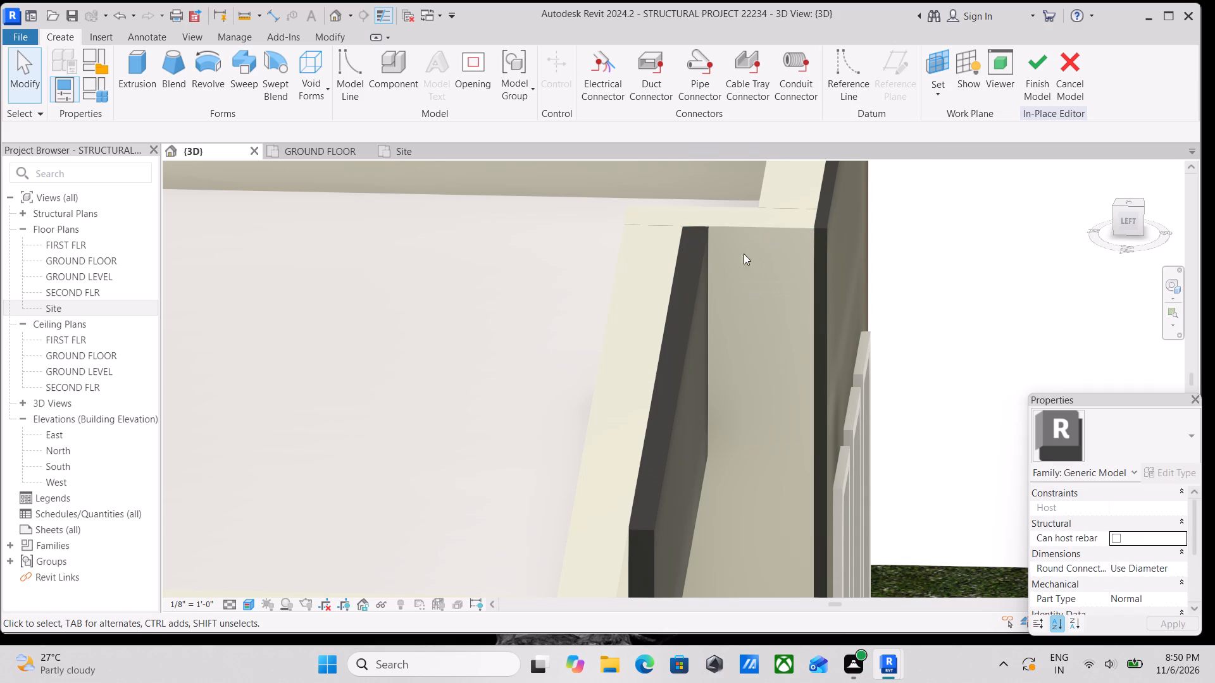
left_click(137, 77)
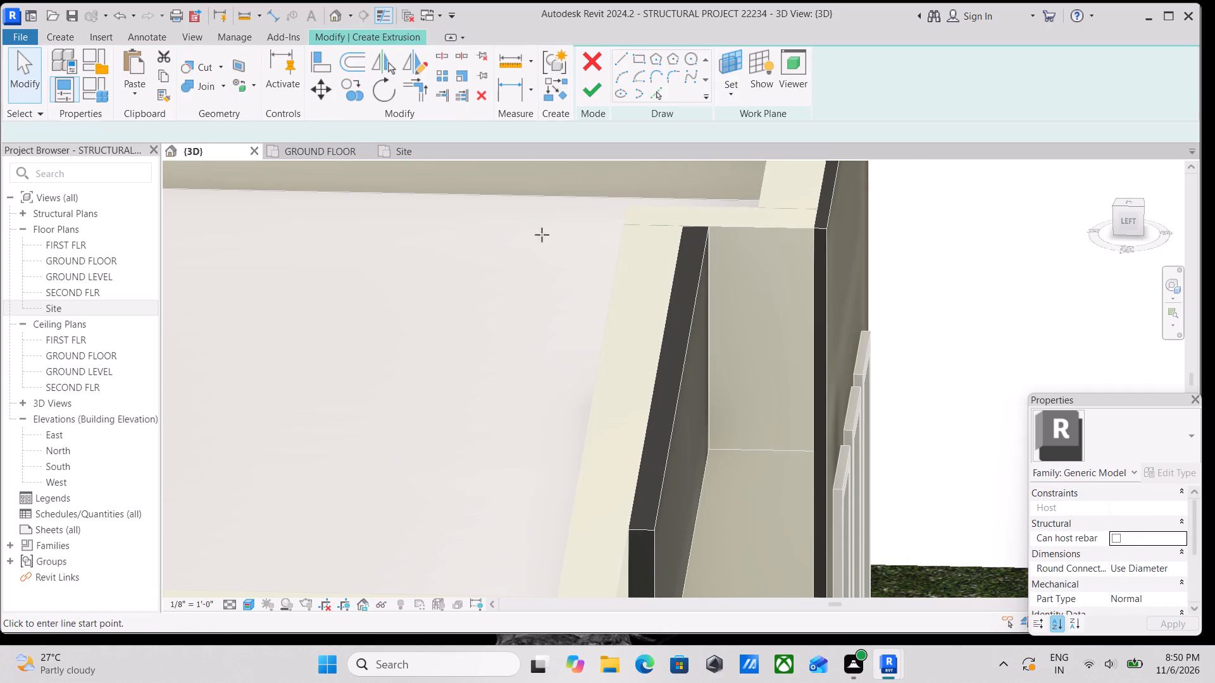
scroll(799, 212, "up", 4)
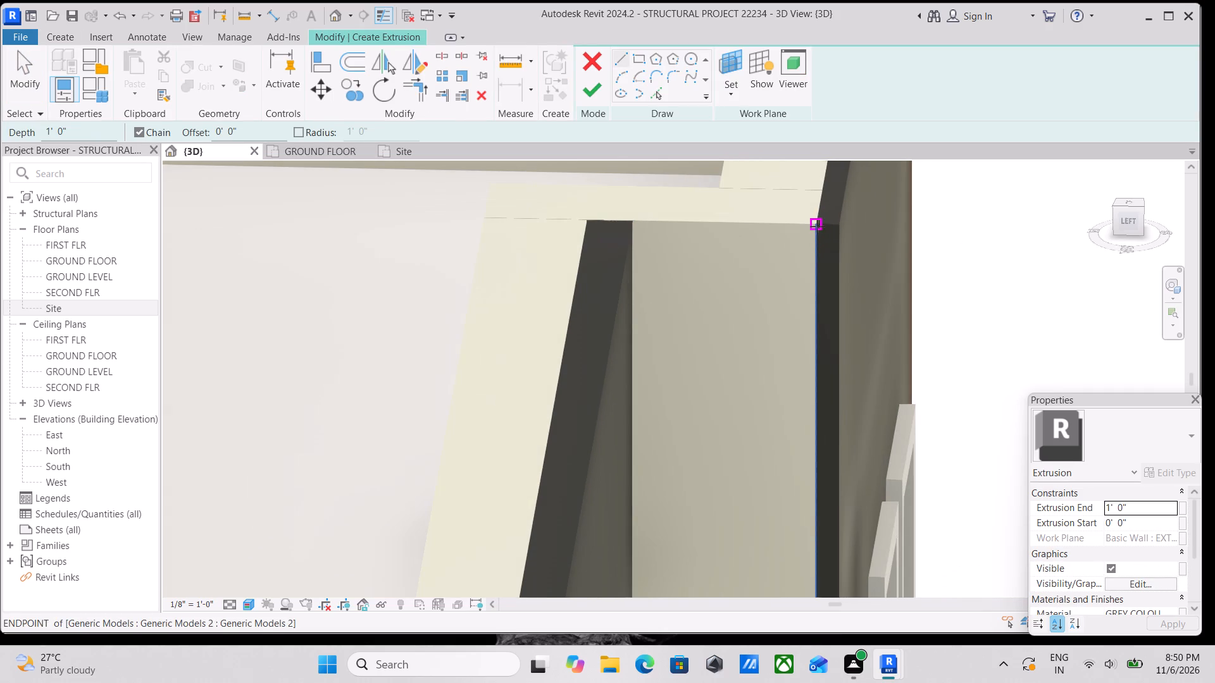
left_click(815, 224)
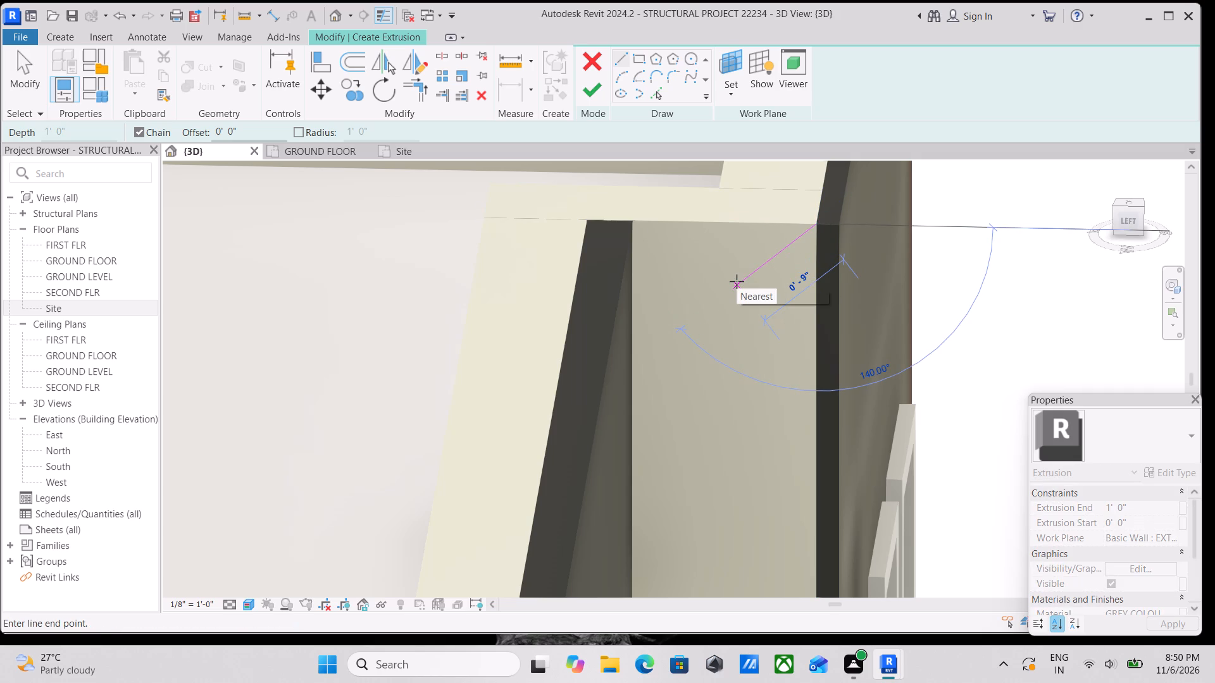
key("Escape")
left_click(643, 60)
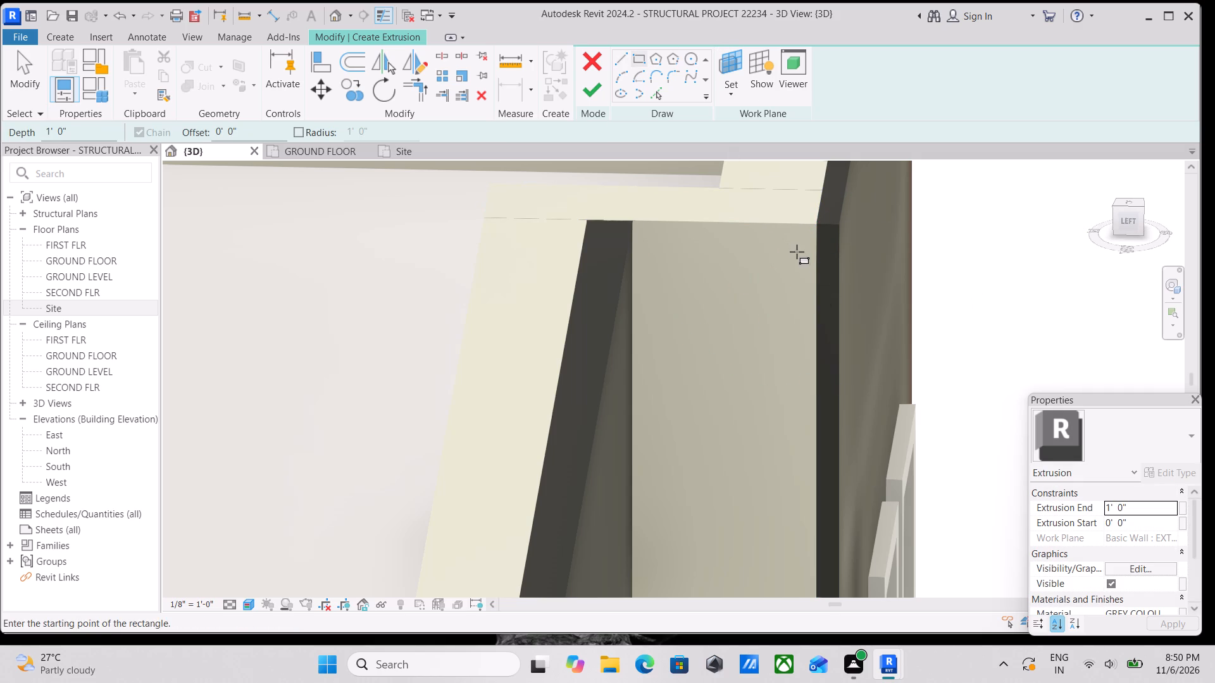
left_click(838, 228)
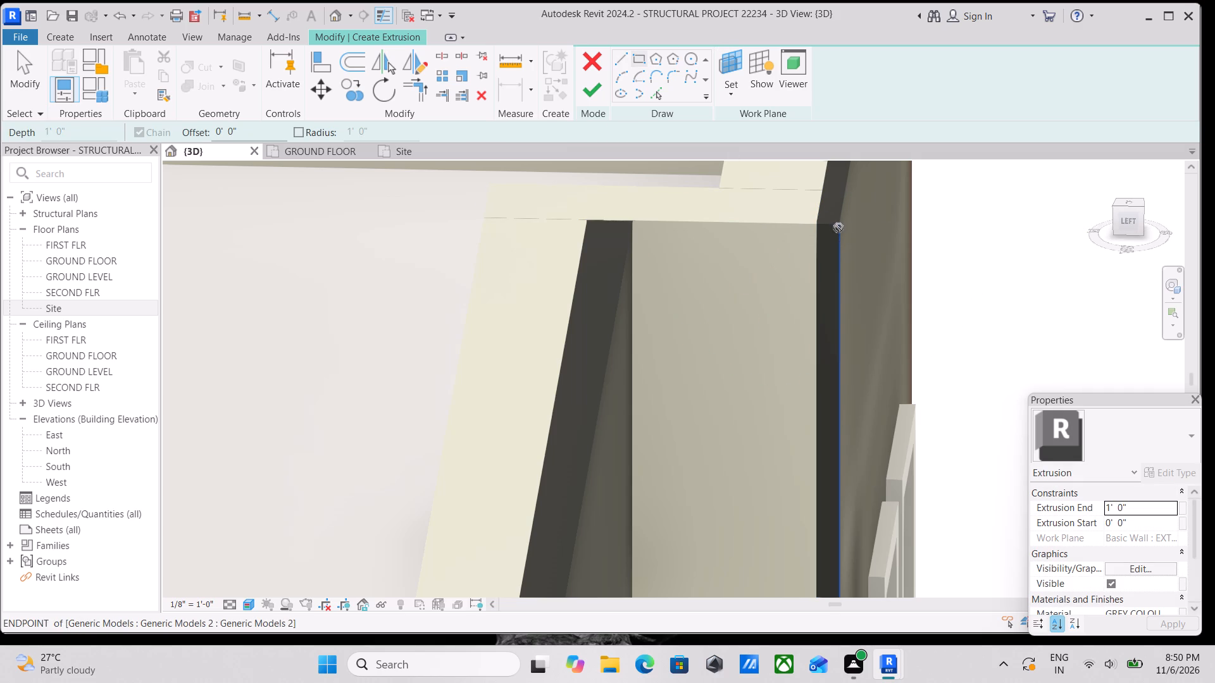
middle_click_drag(770, 263, 769, 156)
scroll(678, 302, "down", 2)
middle_click_drag(678, 302, 694, 193)
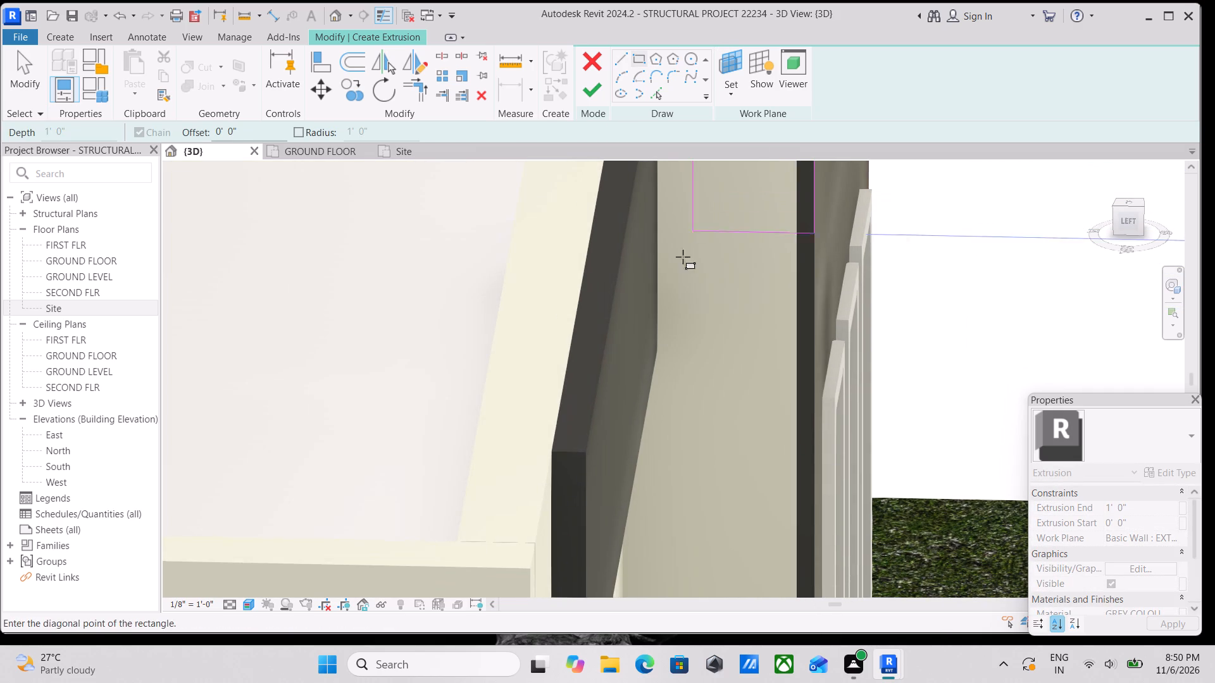
left_click(662, 349)
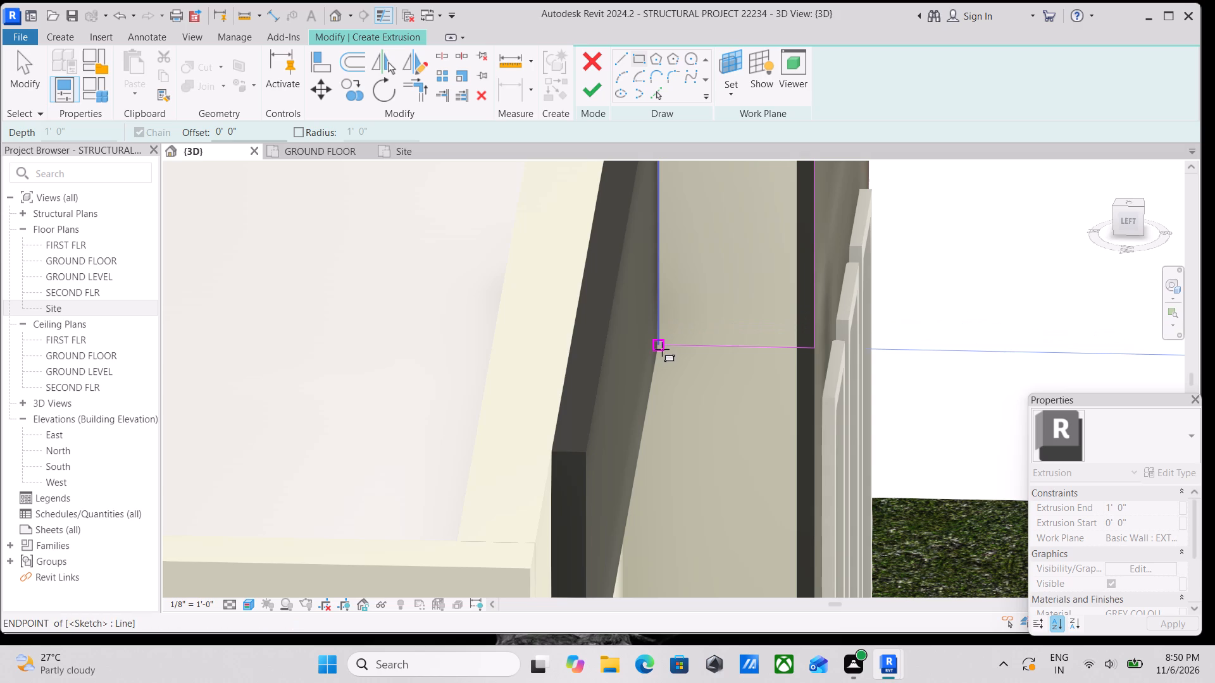
scroll(687, 311, "down", 2)
middle_click_drag(687, 311, 669, 355)
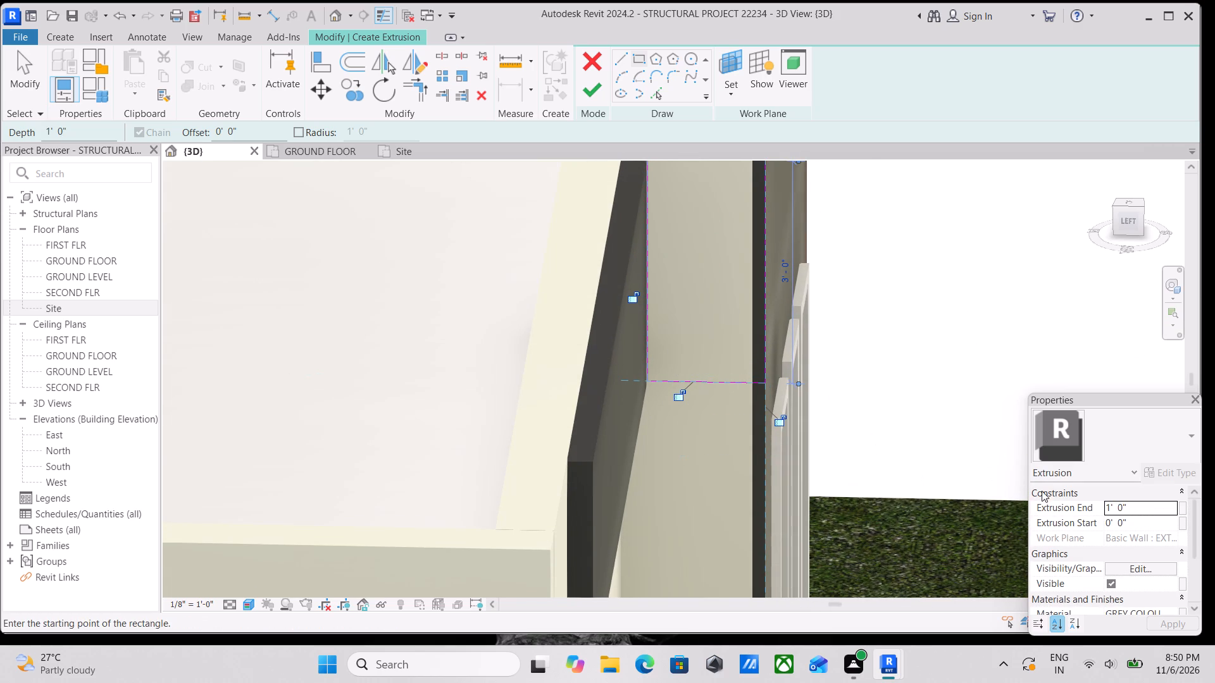
Set the return wall profile's extrusion end to 6 inches, then finish the sketch and the in-place model.
left_click(1138, 510)
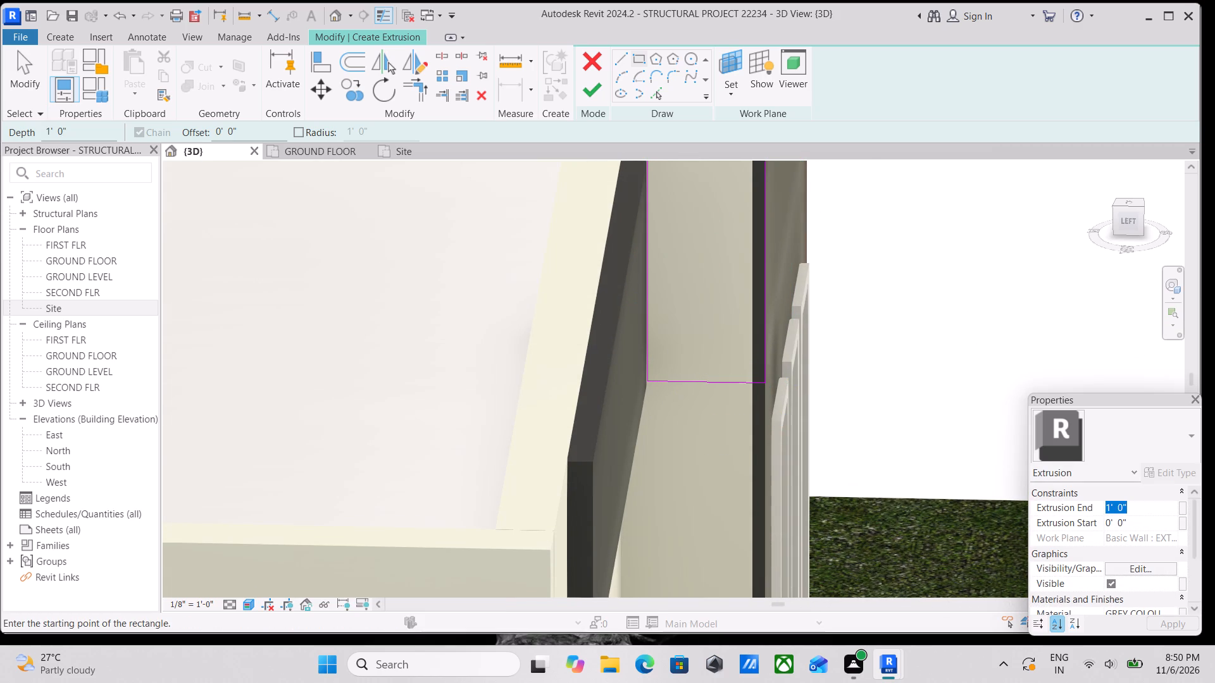
key("6")
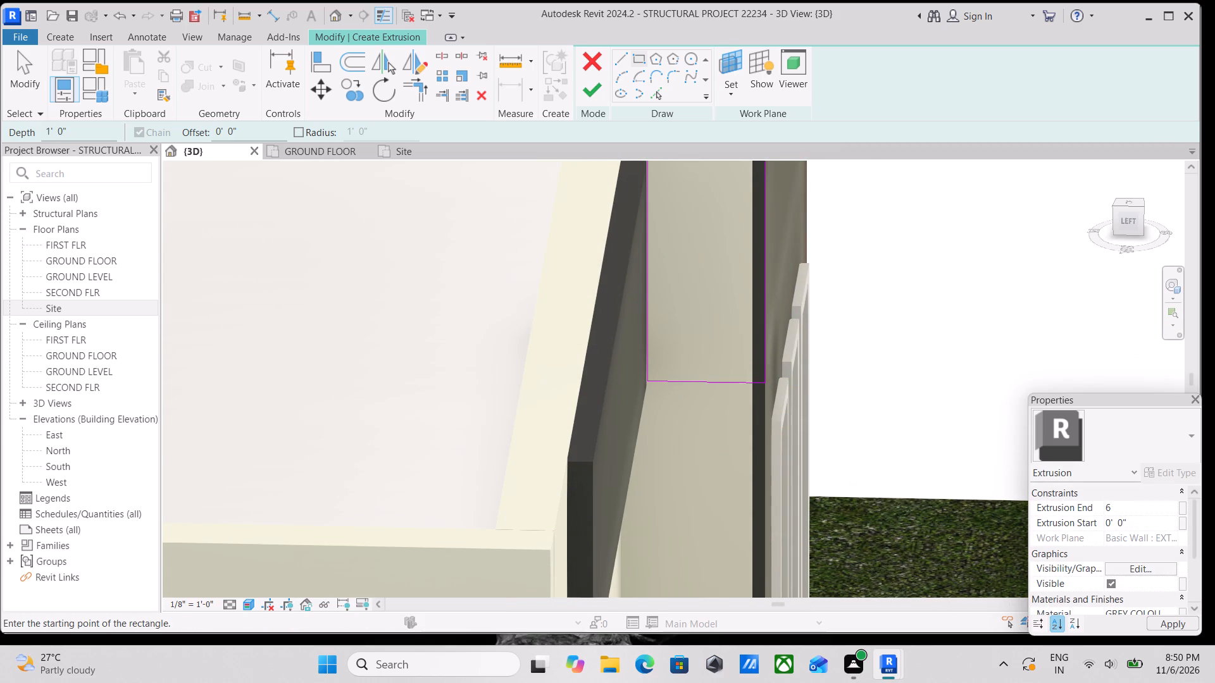
key("shift+quotedbl")
left_click(588, 94)
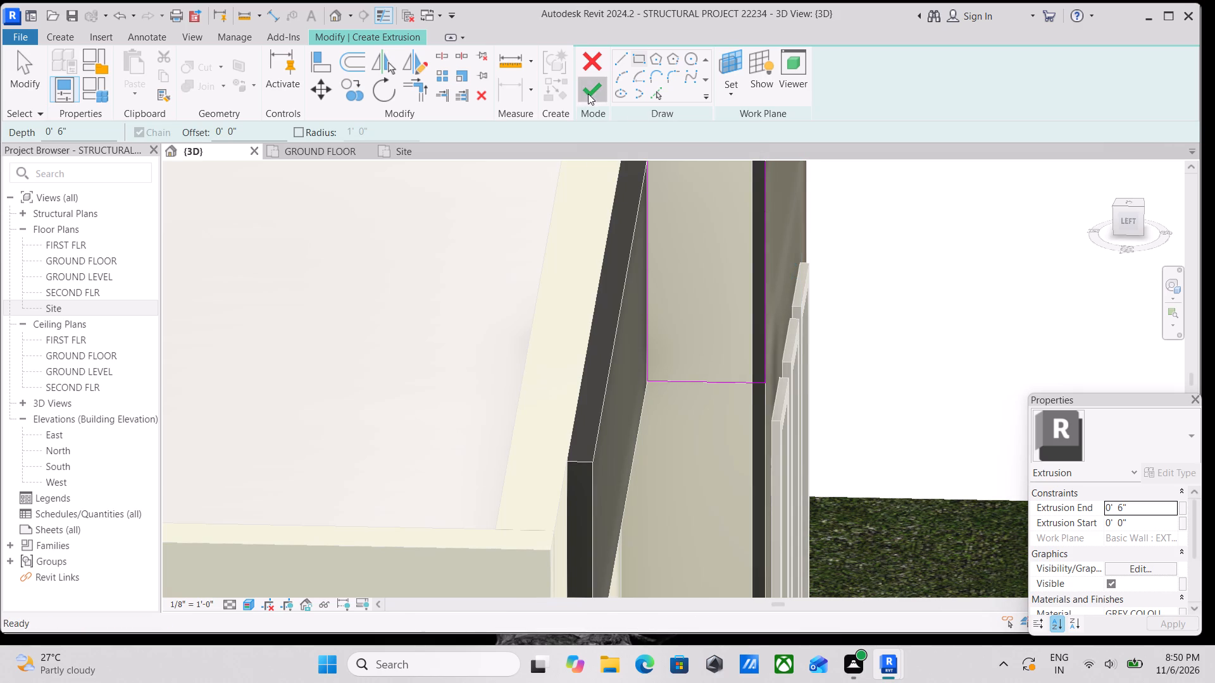
scroll(838, 311, "down", 2)
scroll(938, 374, "down", 3)
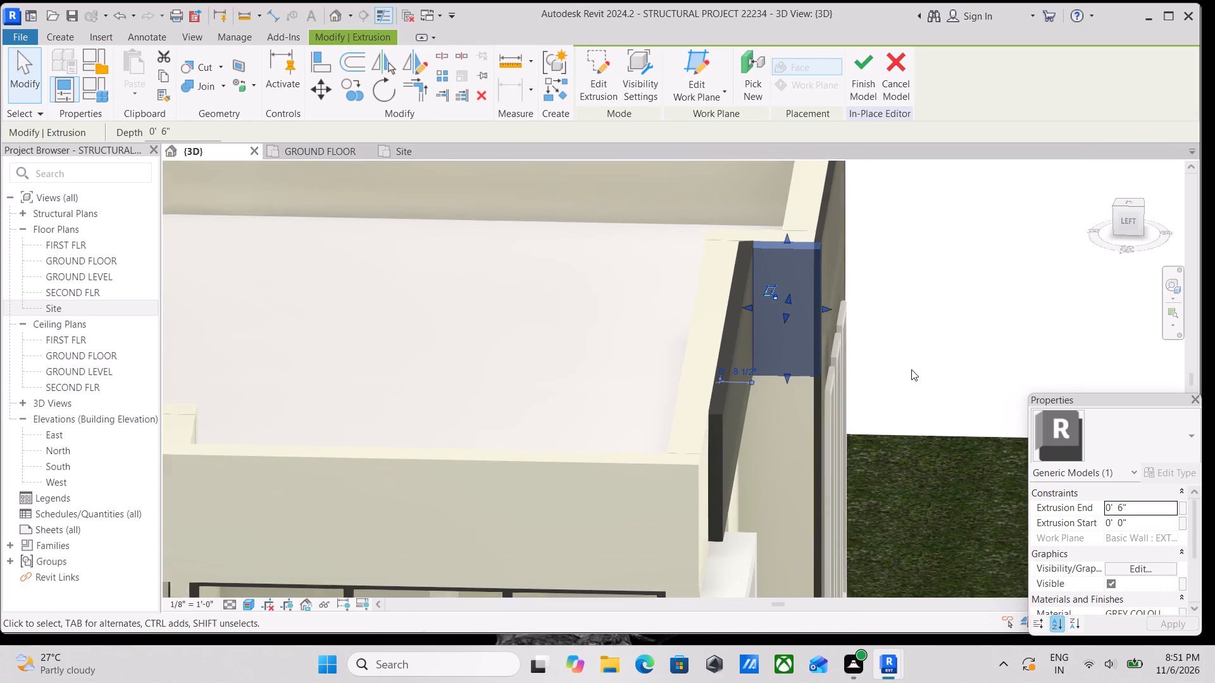
middle_click_drag(911, 369, 742, 292, "shift")
middle_click_drag(835, 365, 810, 369, "shift")
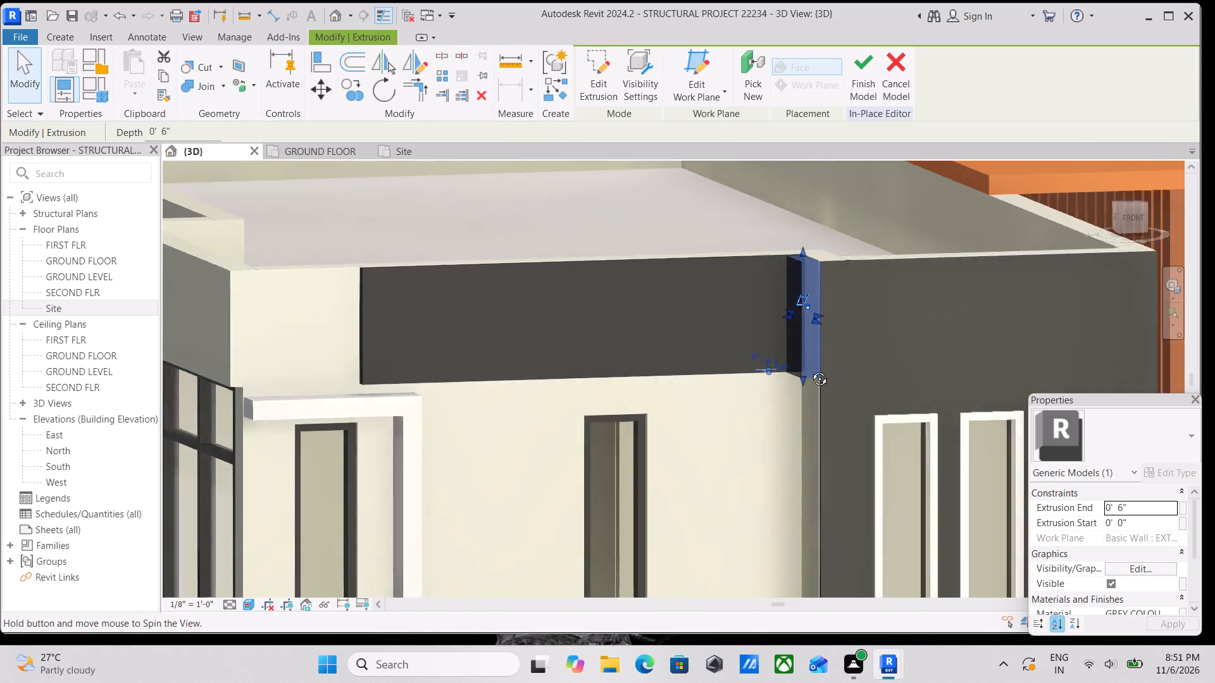
middle_click_drag(810, 369, 782, 384, "shift")
left_click(857, 74)
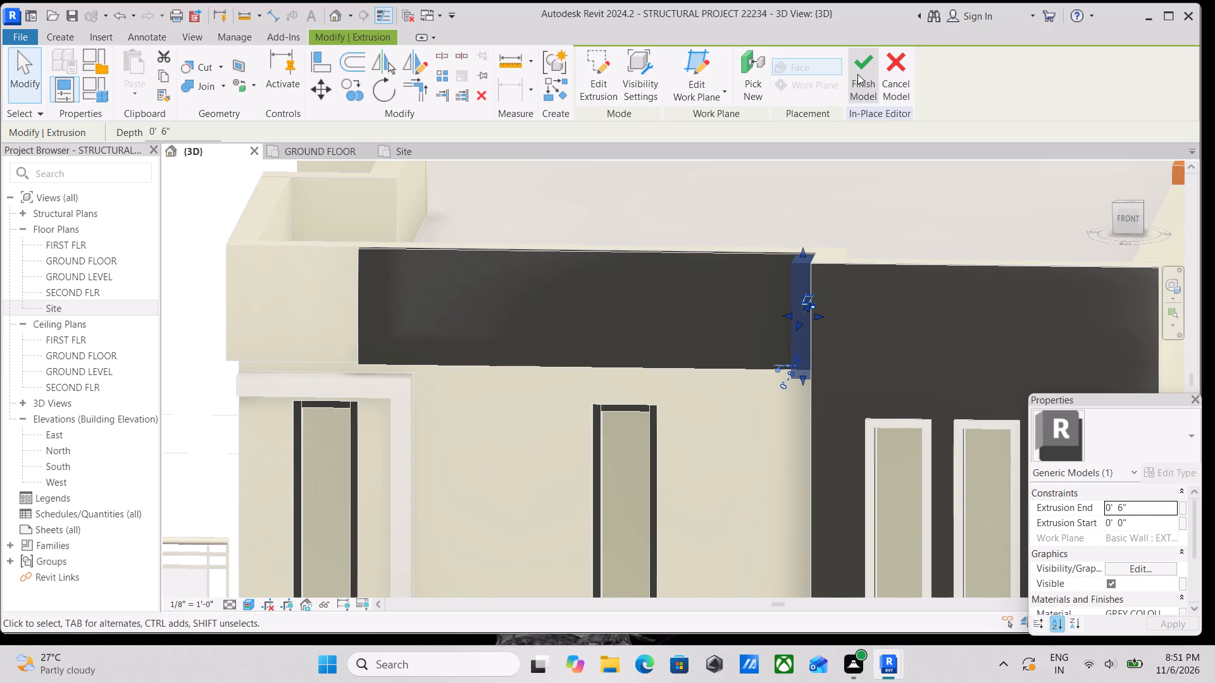
Edit the return wall cladding in place to assign the GREY COLOUR FRAME material, then finish the model.
scroll(821, 252, "down", 1)
middle_click_drag(821, 252, 910, 312, "shift")
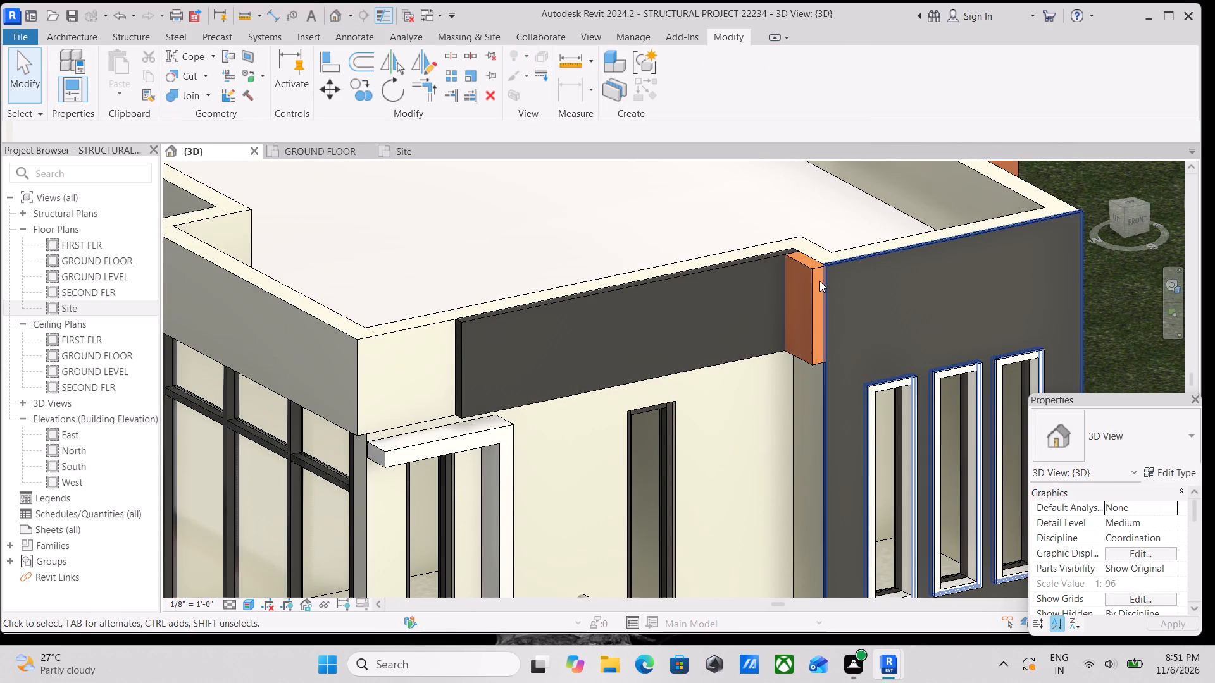
left_click(819, 281)
scroll(1181, 618, "down", 2)
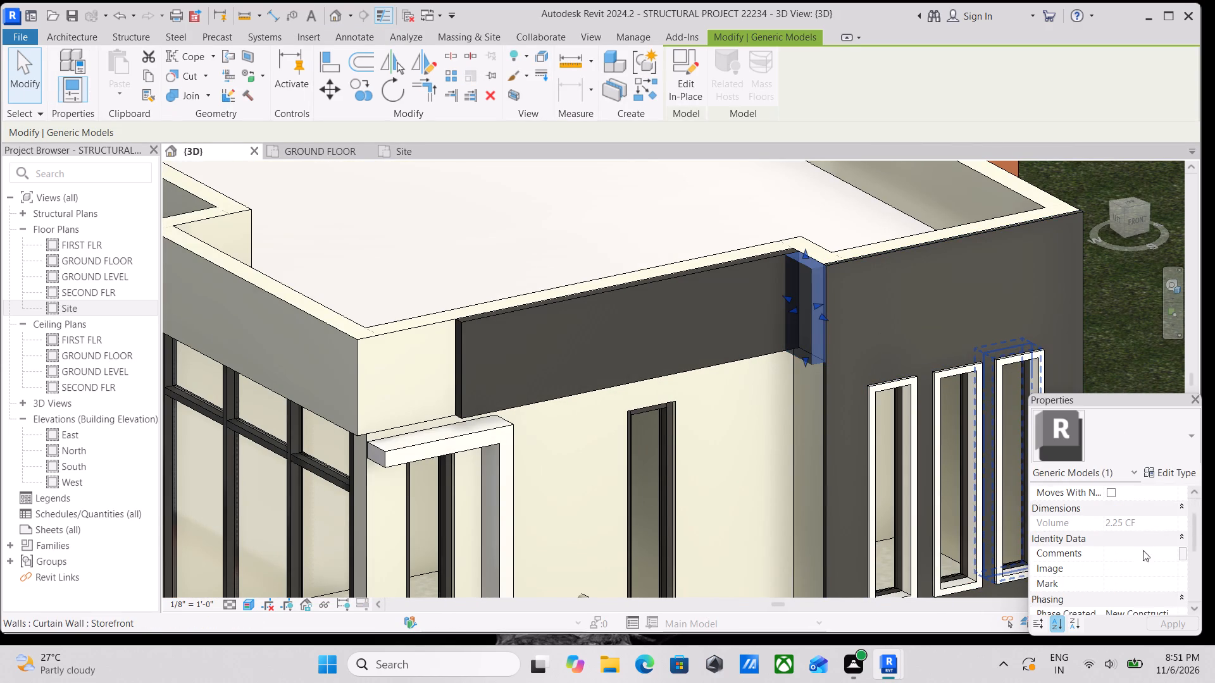
scroll(1143, 550, "down", 2)
left_click(690, 69)
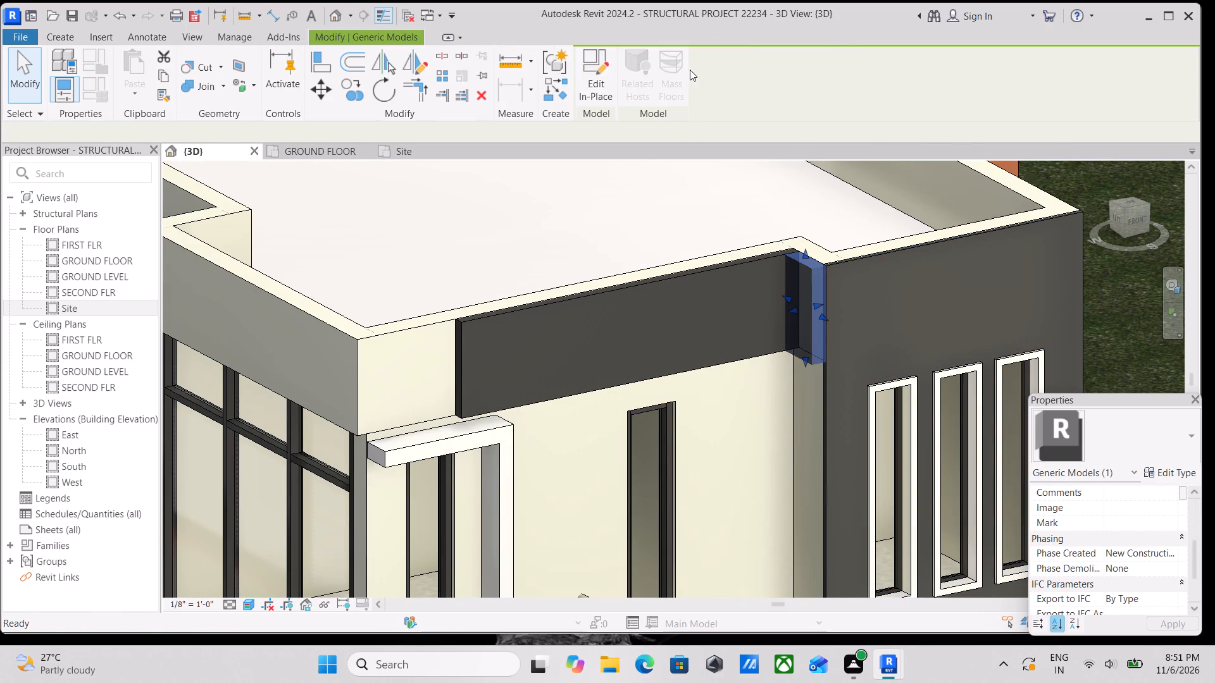
left_click(812, 274)
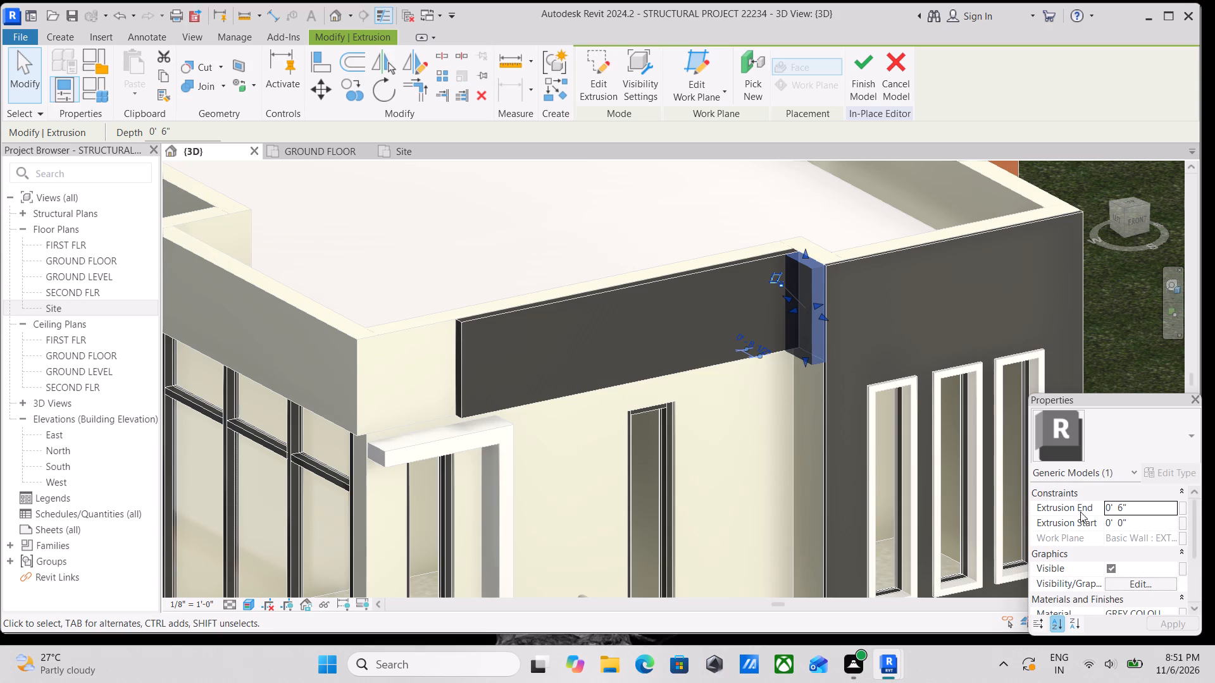
scroll(1148, 566, "down", 2)
left_click(1169, 549)
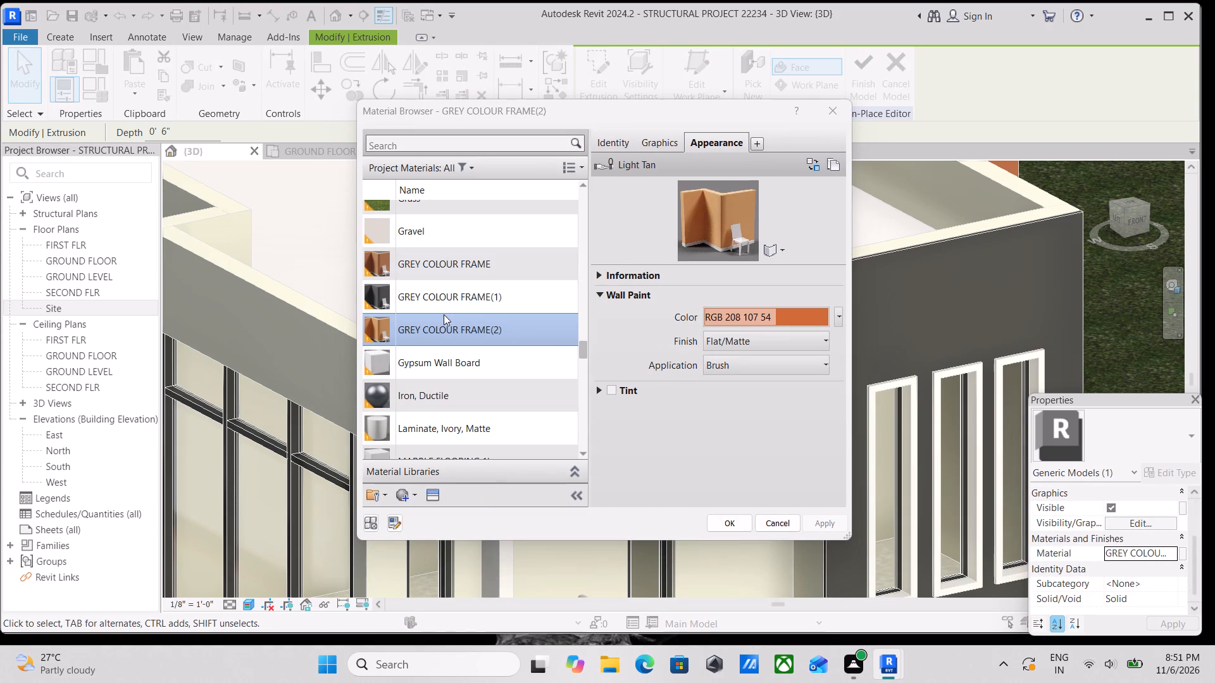
left_click(452, 300)
left_click(461, 271)
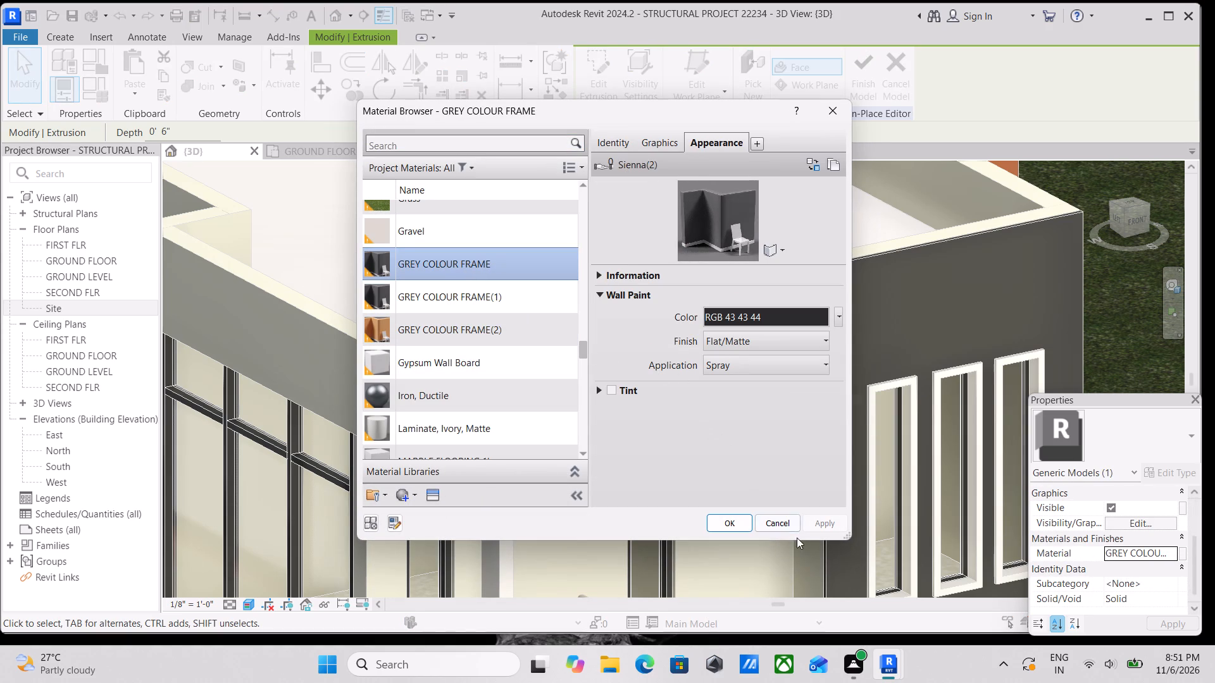
left_click(730, 520)
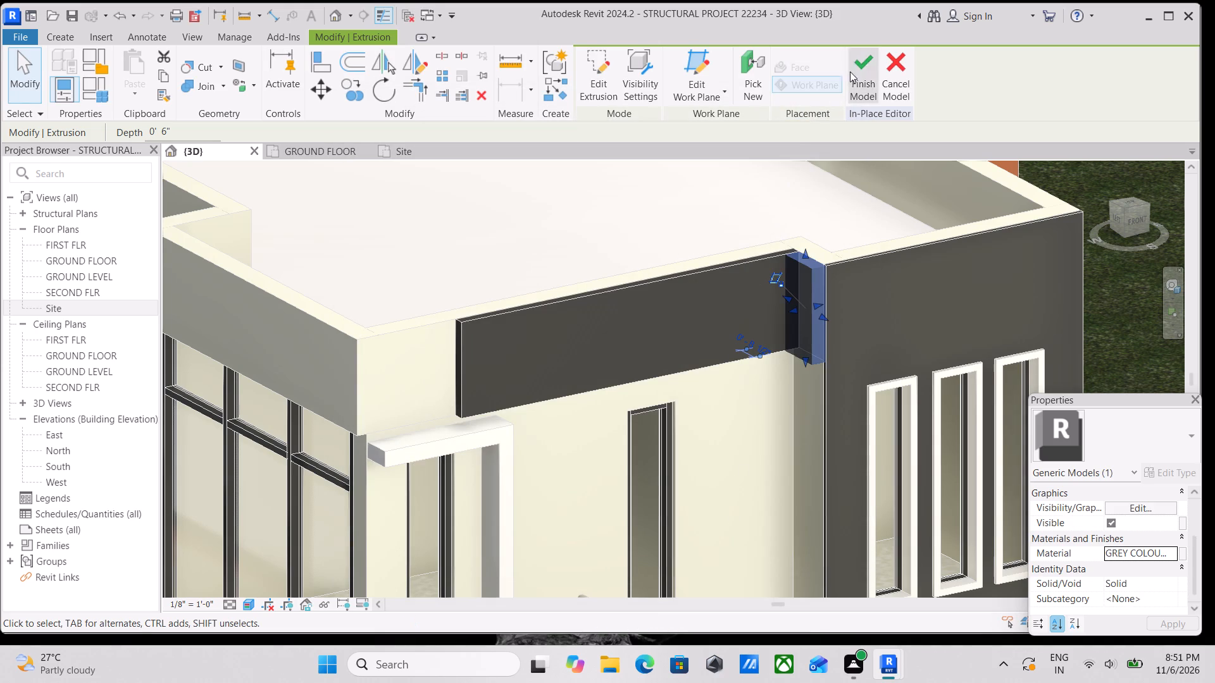
left_click(861, 59)
Examine the return wall cladding and the whole building's finishes from the front, the front corner and the left side.
scroll(833, 302, "down", 2)
middle_click(833, 305)
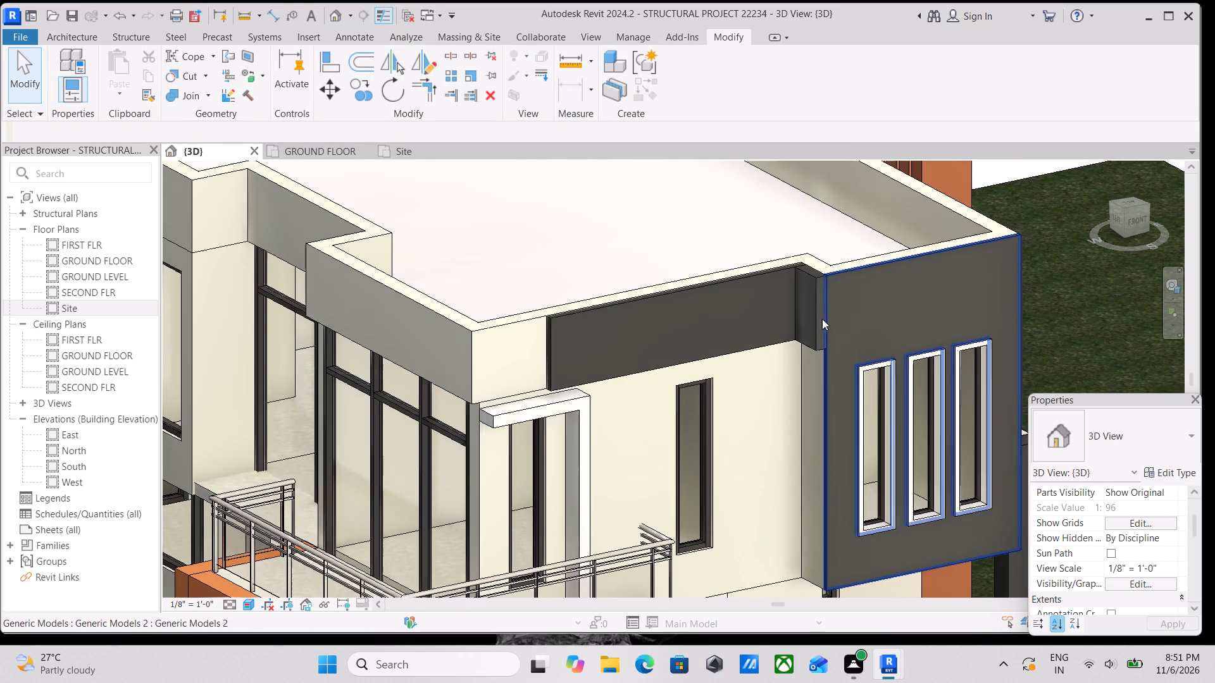
scroll(823, 331, "down", 5)
middle_click_drag(832, 348, 751, 257, "shift")
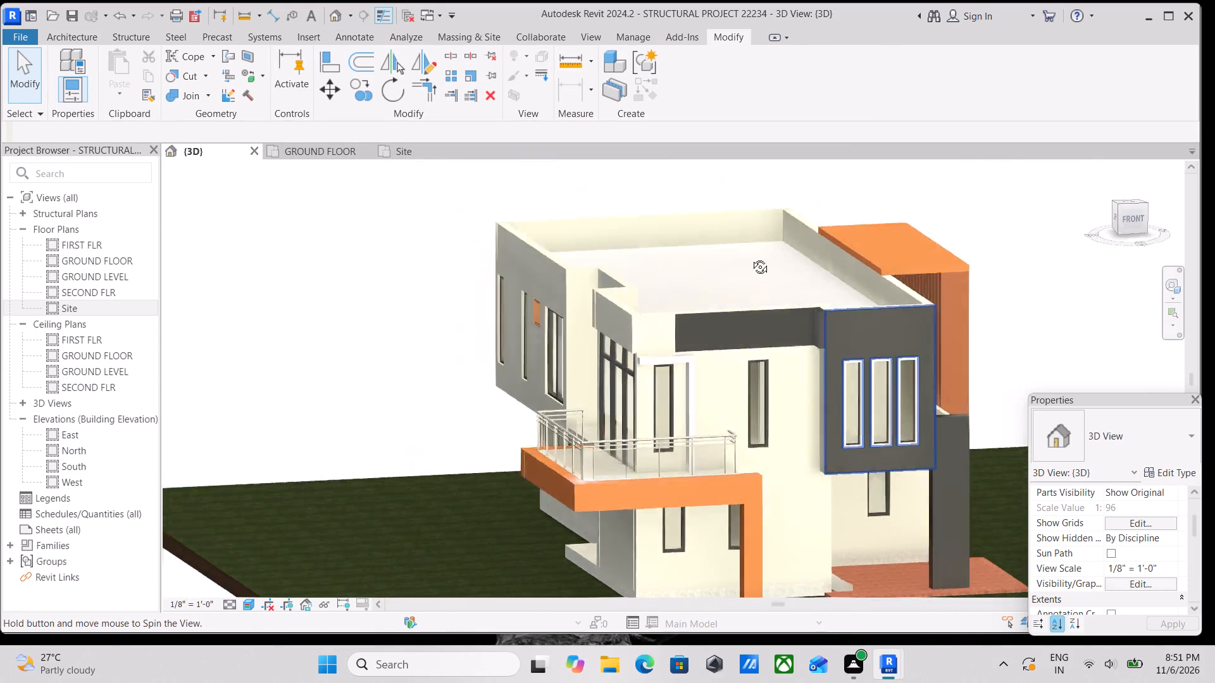
middle_click_drag(751, 257, 709, 207, "shift")
scroll(711, 212, "down", 4)
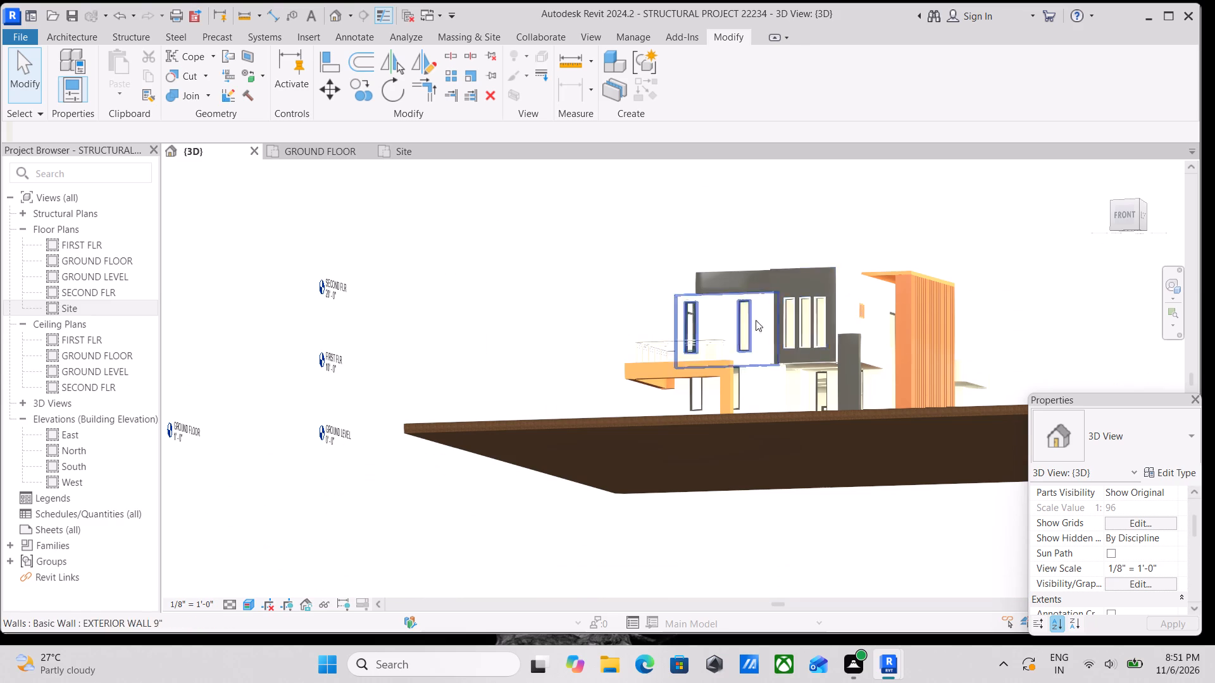
scroll(743, 317, "up", 2)
scroll(769, 300, "down", 2)
middle_click_drag(769, 300, 874, 415)
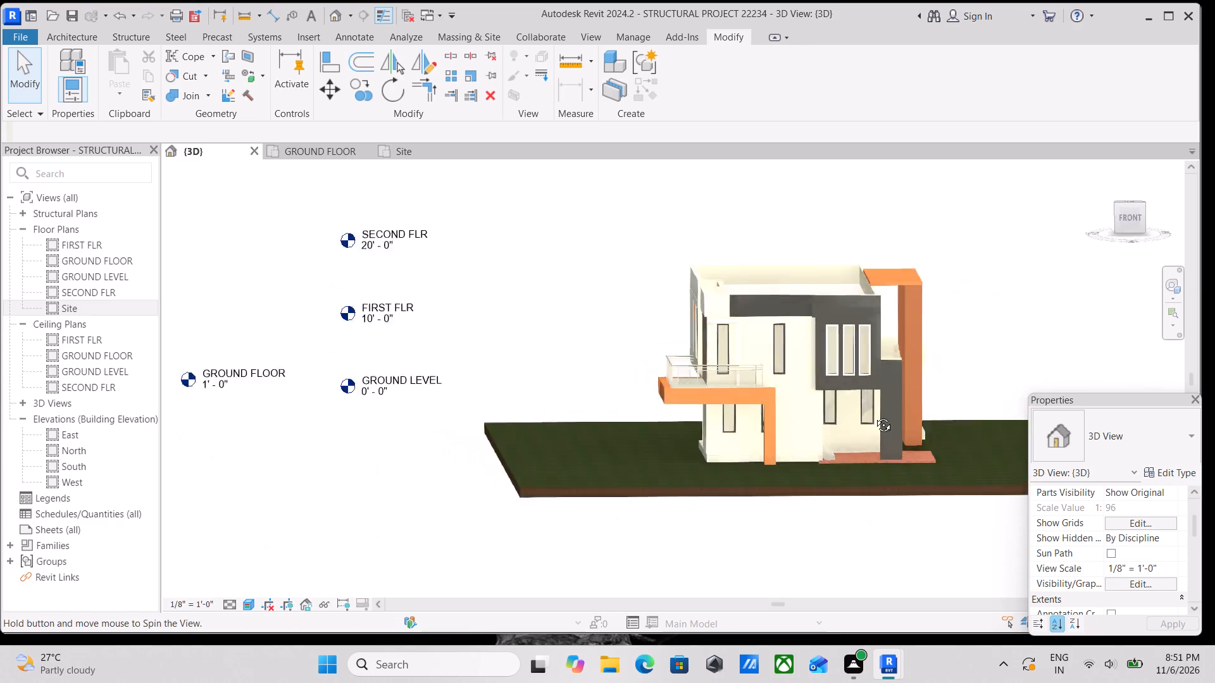
middle_click_drag(874, 415, 908, 462)
scroll(908, 462, "up", 2)
middle_click_drag(671, 307, 666, 398)
middle_click_drag(617, 331, 716, 364, "shift")
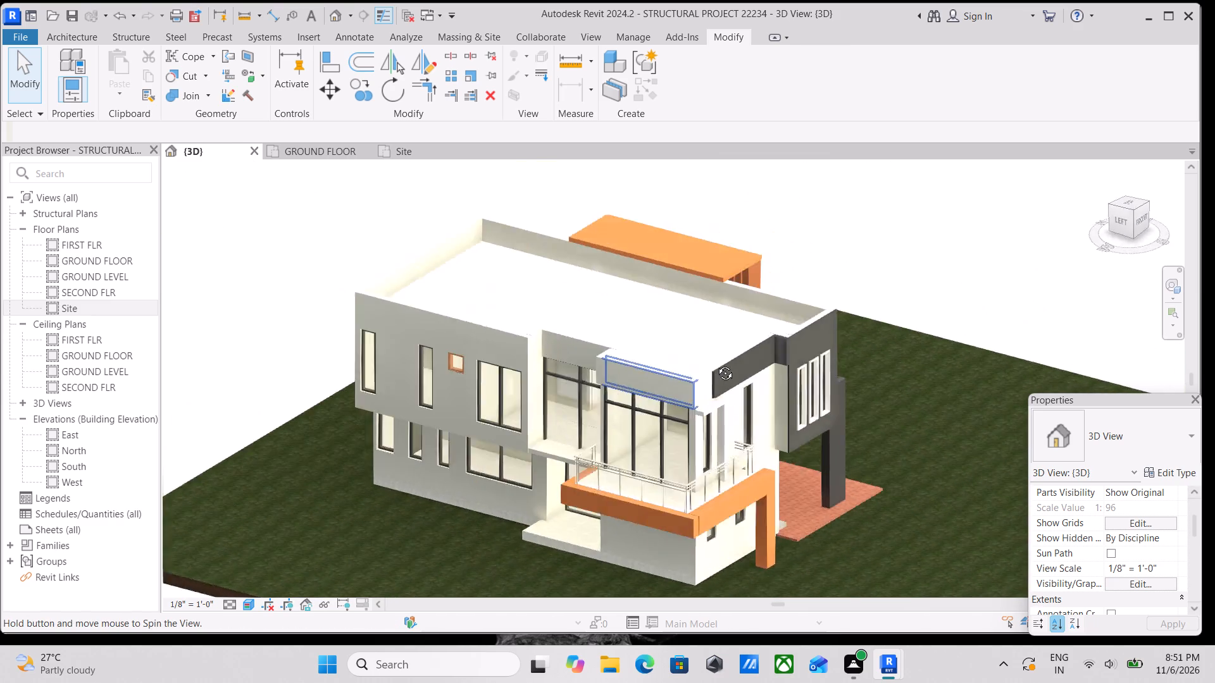
middle_click_drag(716, 364, 806, 369, "shift")
scroll(806, 369, "up", 1)
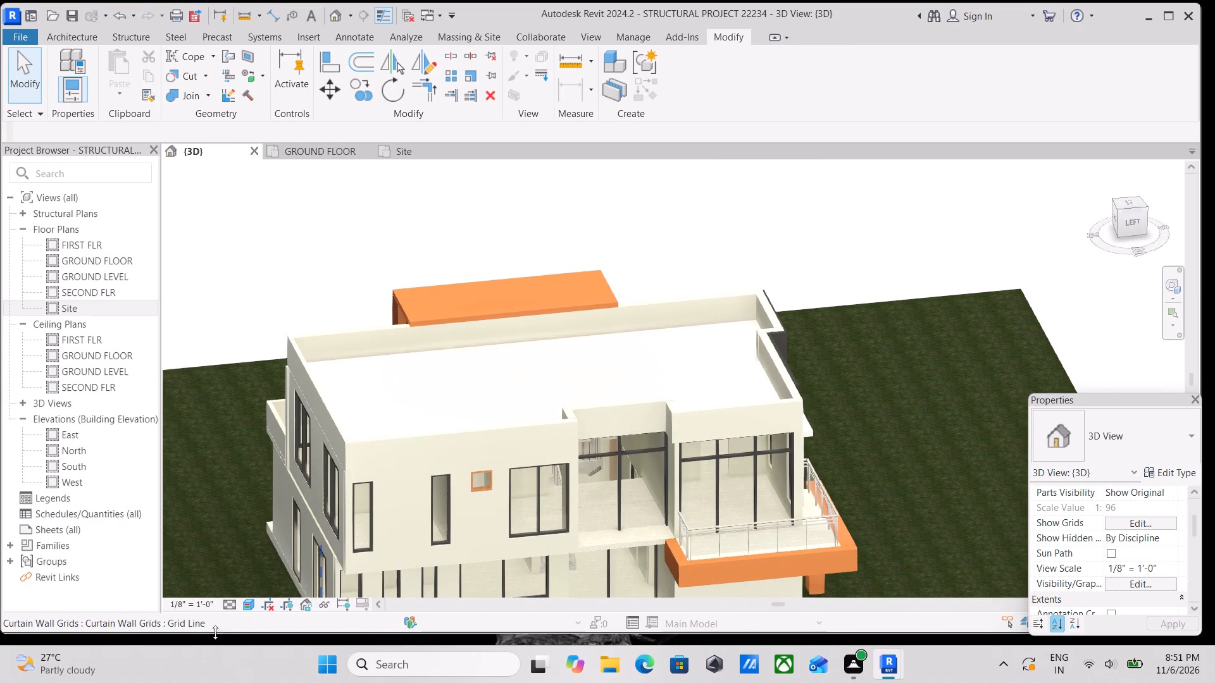
Change the 3D view's visual style to Shaded.
left_click(248, 607)
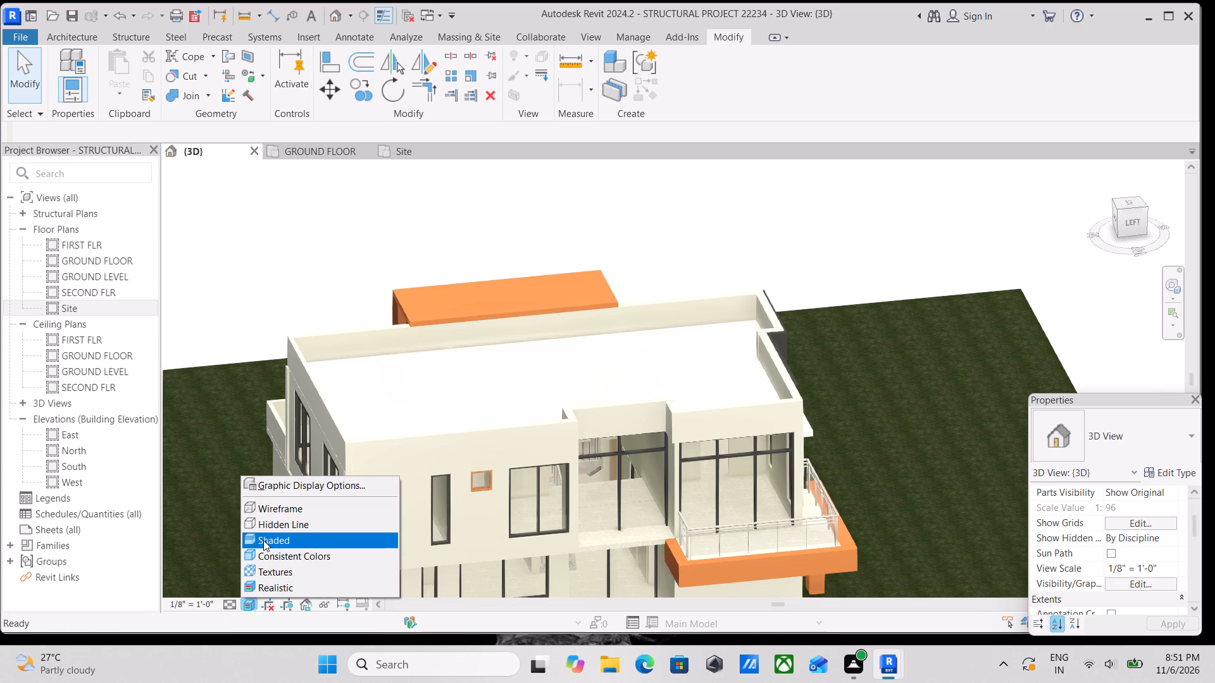
left_click(265, 540)
Examine the windows, glazing and balcony railing along the building's left facade in the shaded view.
scroll(667, 455, "down", 1)
middle_click_drag(667, 455, 682, 339)
scroll(686, 333, "up", 2)
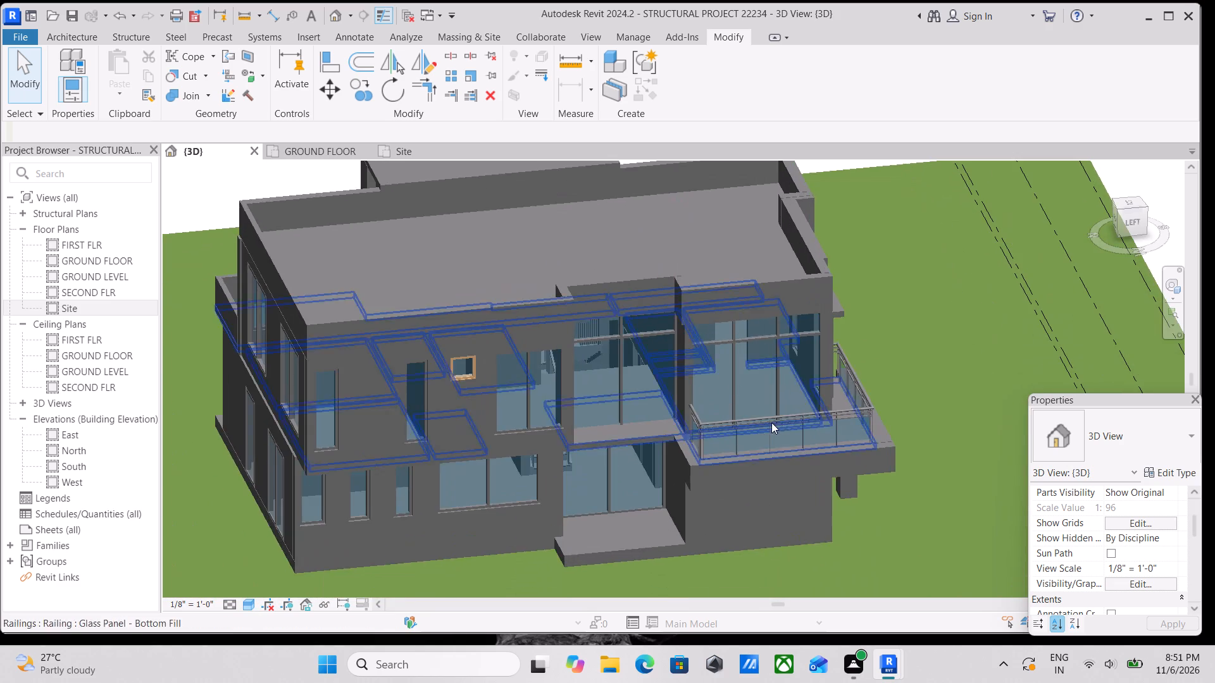
middle_click_drag(768, 415, 706, 383)
scroll(730, 395, "up", 2)
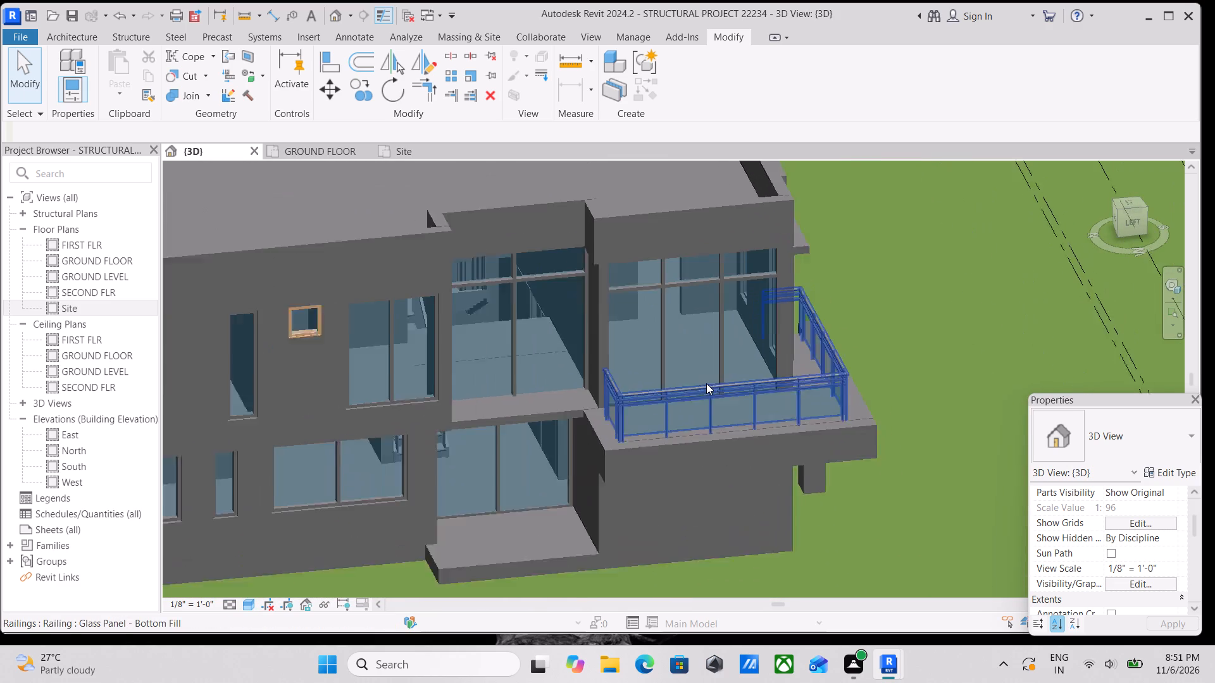
scroll(706, 383, "up", 1)
middle_click_drag(613, 324, 842, 331)
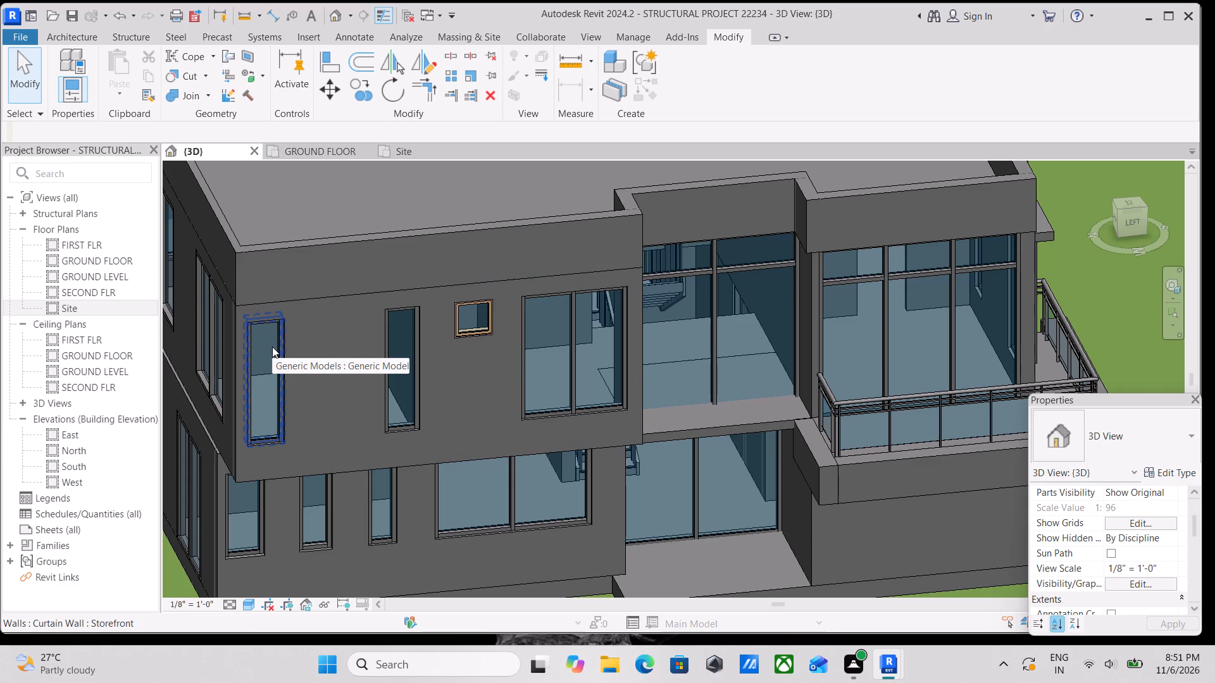
Examine the building's exterior and surrounding lawn from the left facade around the front to the entrance side.
scroll(451, 378, "down", 3)
middle_click_drag(495, 381, 475, 259)
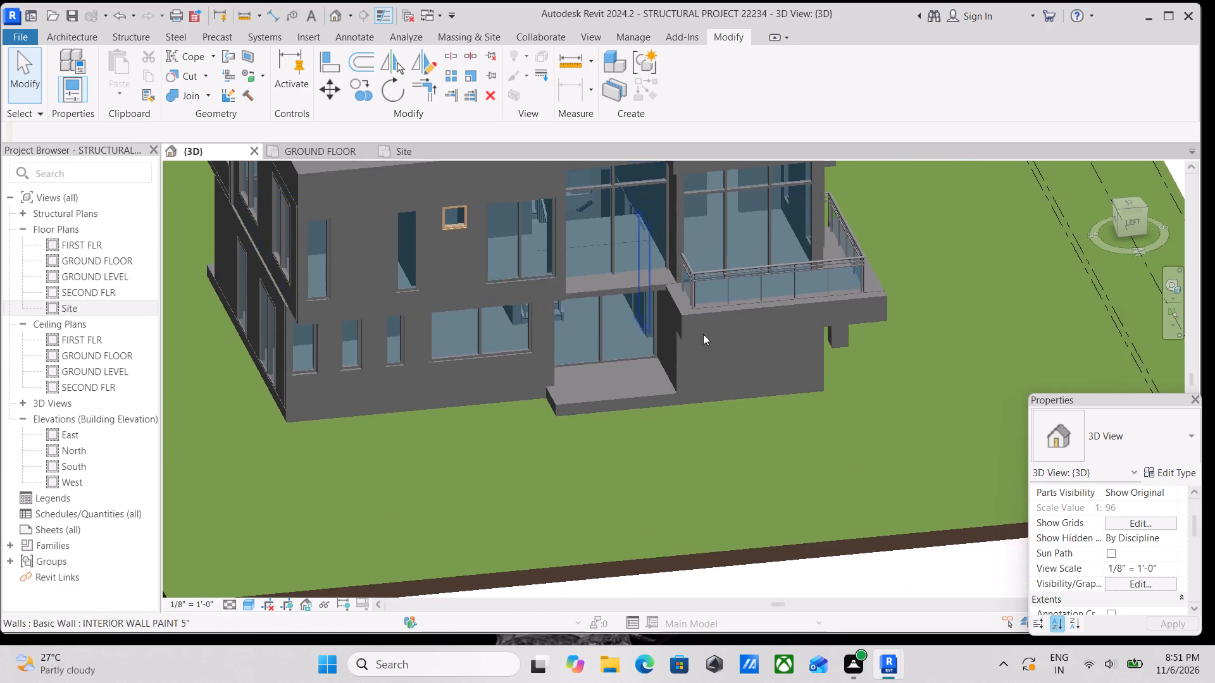
scroll(712, 340, "up", 1)
middle_click_drag(732, 352, 680, 352)
scroll(711, 335, "down", 5)
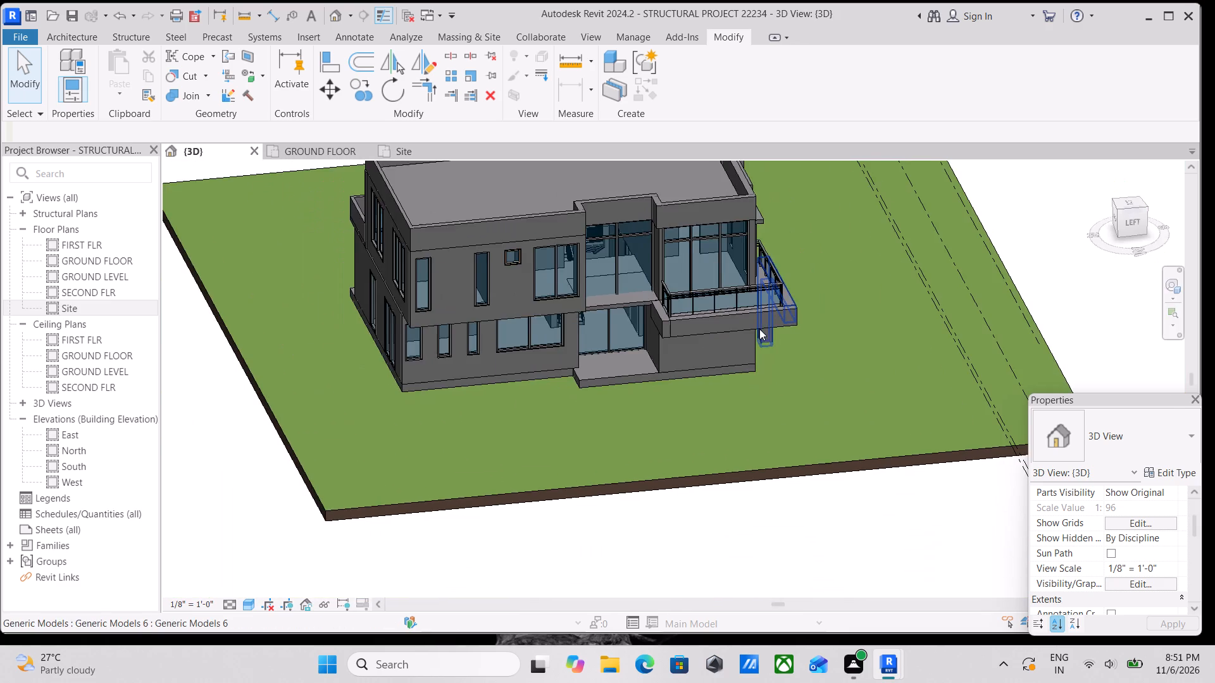
middle_click(759, 329)
scroll(761, 336, "down", 1)
middle_click(761, 336)
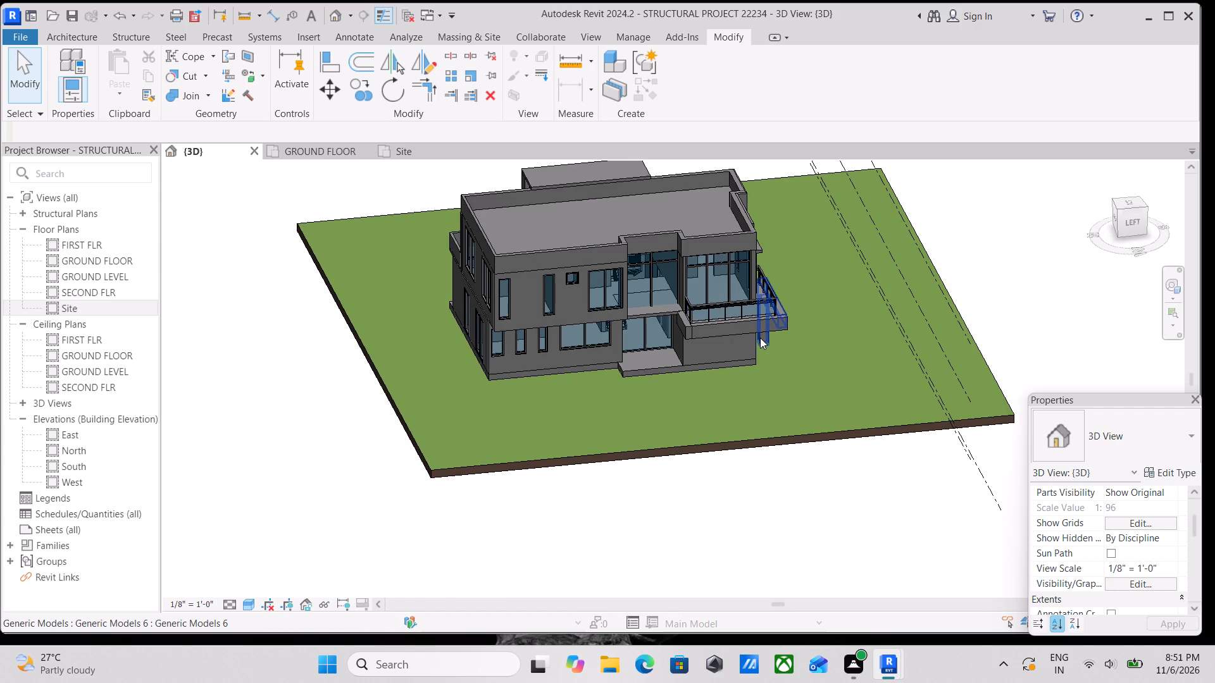
middle_click_drag(761, 340, 568, 278, "shift")
scroll(635, 303, "up", 3)
middle_click_drag(751, 311, 695, 362, "shift")
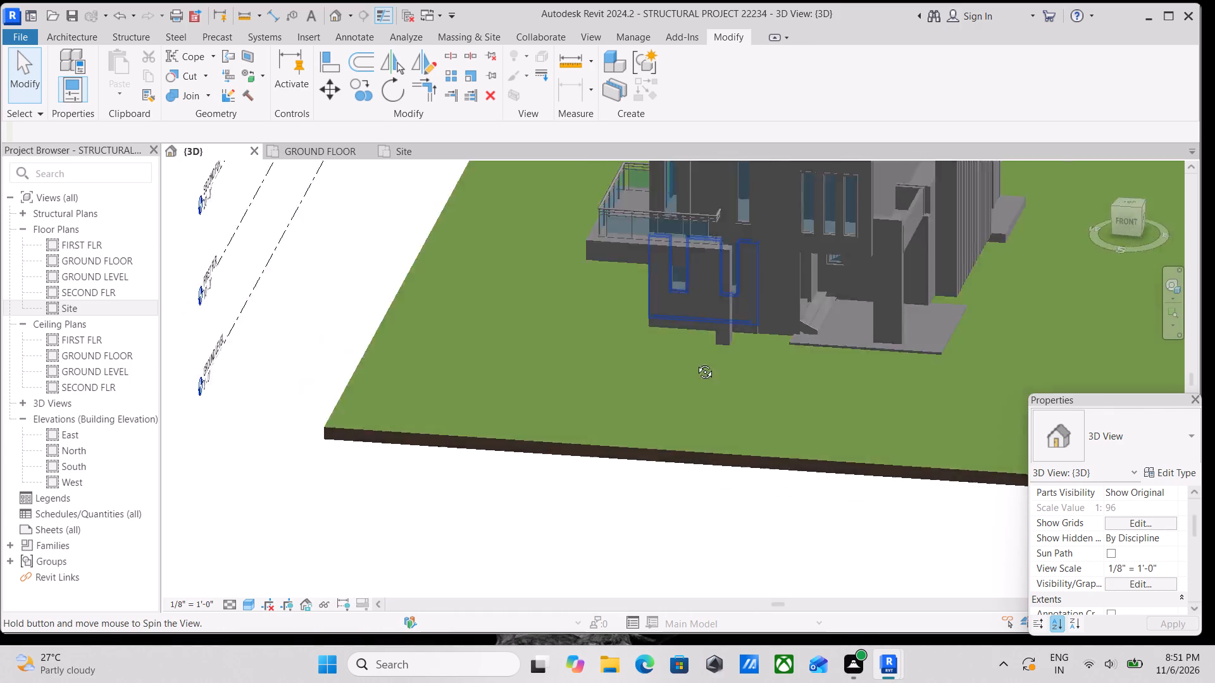
middle_click_drag(695, 362, 566, 361, "shift")
middle_click_drag(803, 313, 718, 279, "shift")
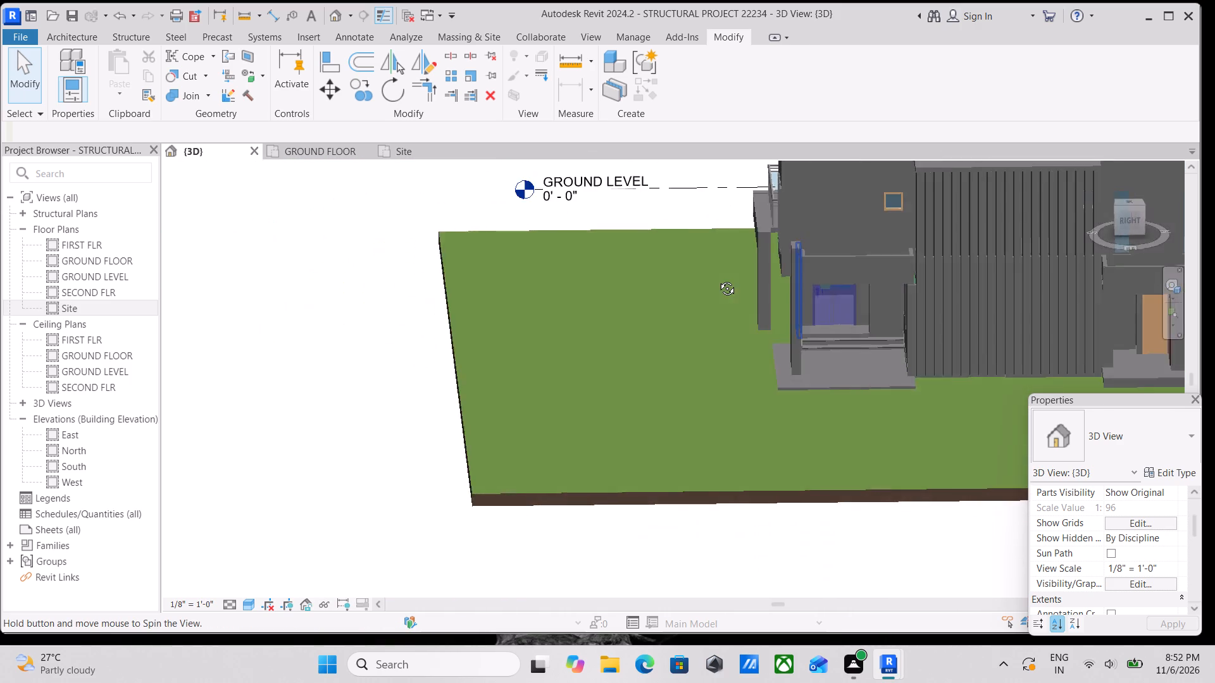
middle_click_drag(718, 279, 743, 293, "shift")
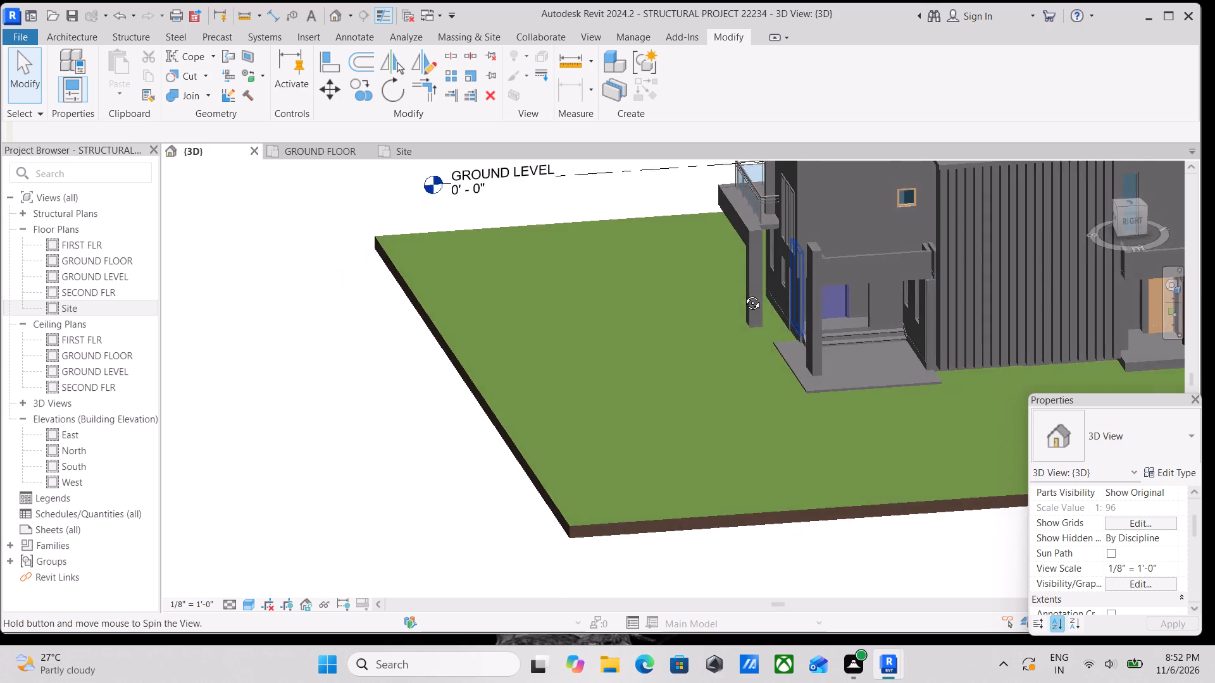
middle_click_drag(743, 293, 904, 371, "shift")
middle_click_drag(769, 309, 850, 312, "shift")
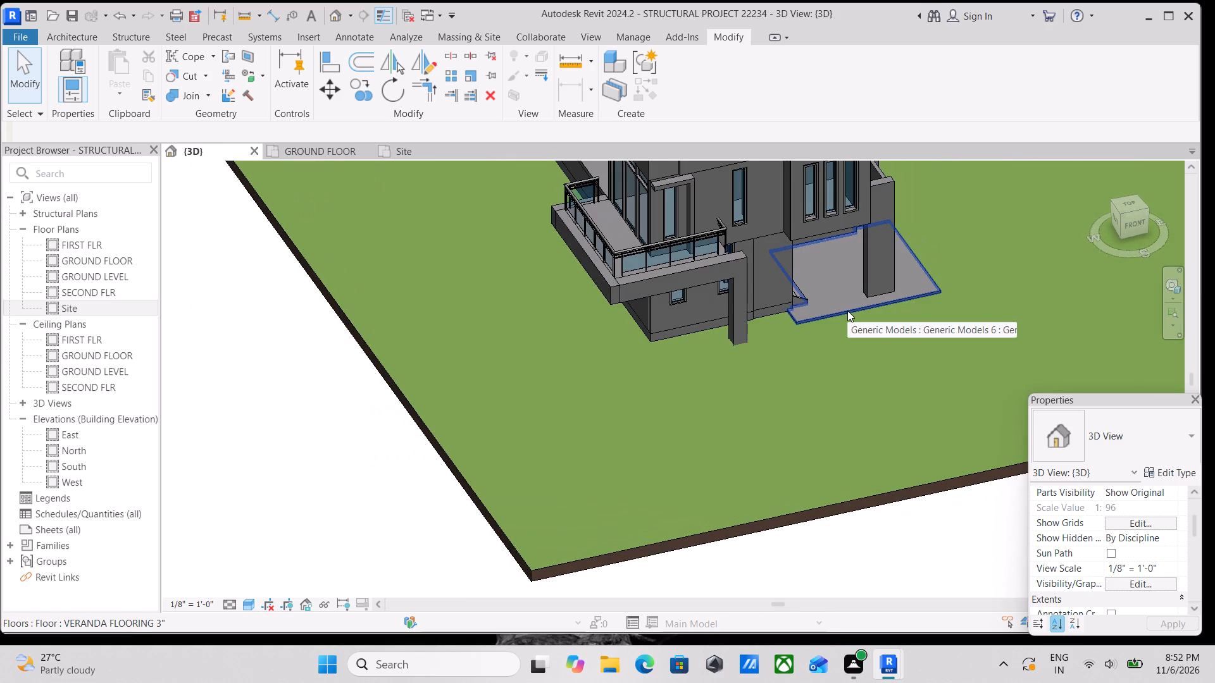
Examine the roof, parapets and front facade from above the building's front-left corner.
scroll(850, 343, "up", 5)
scroll(748, 328, "down", 7)
middle_click_drag(747, 326, 725, 462)
scroll(721, 329, "up", 3)
scroll(730, 285, "down", 4)
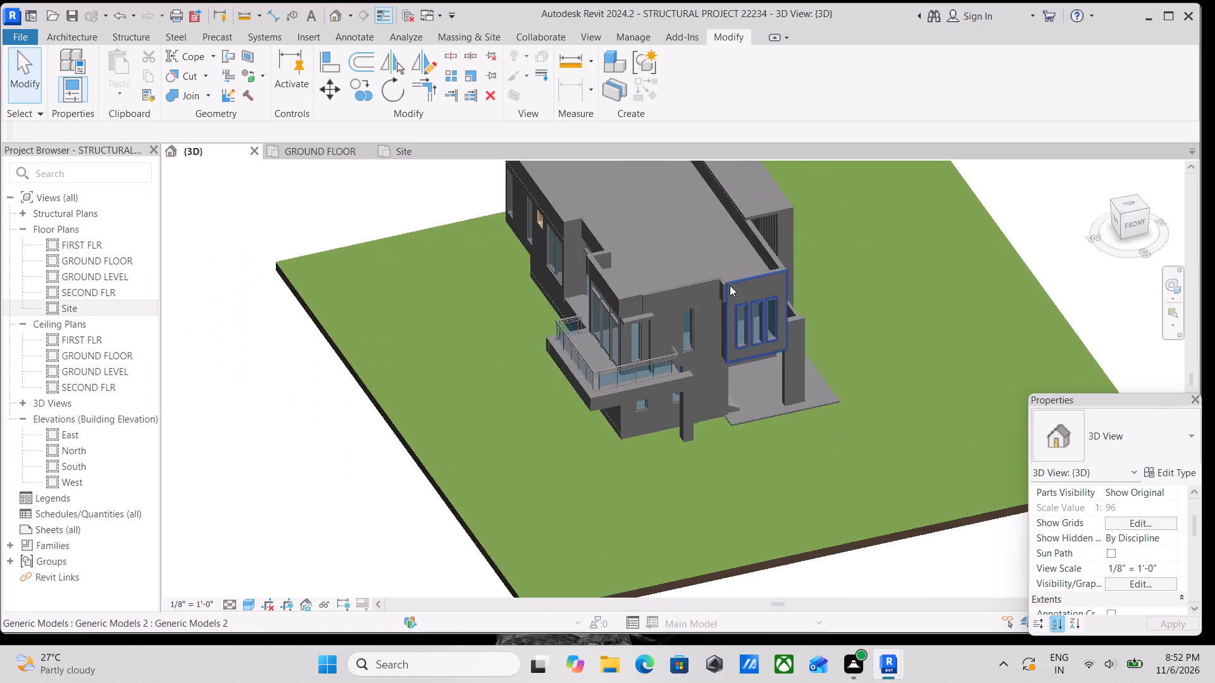
middle_click_drag(730, 285, 714, 391)
scroll(714, 389, "up", 5)
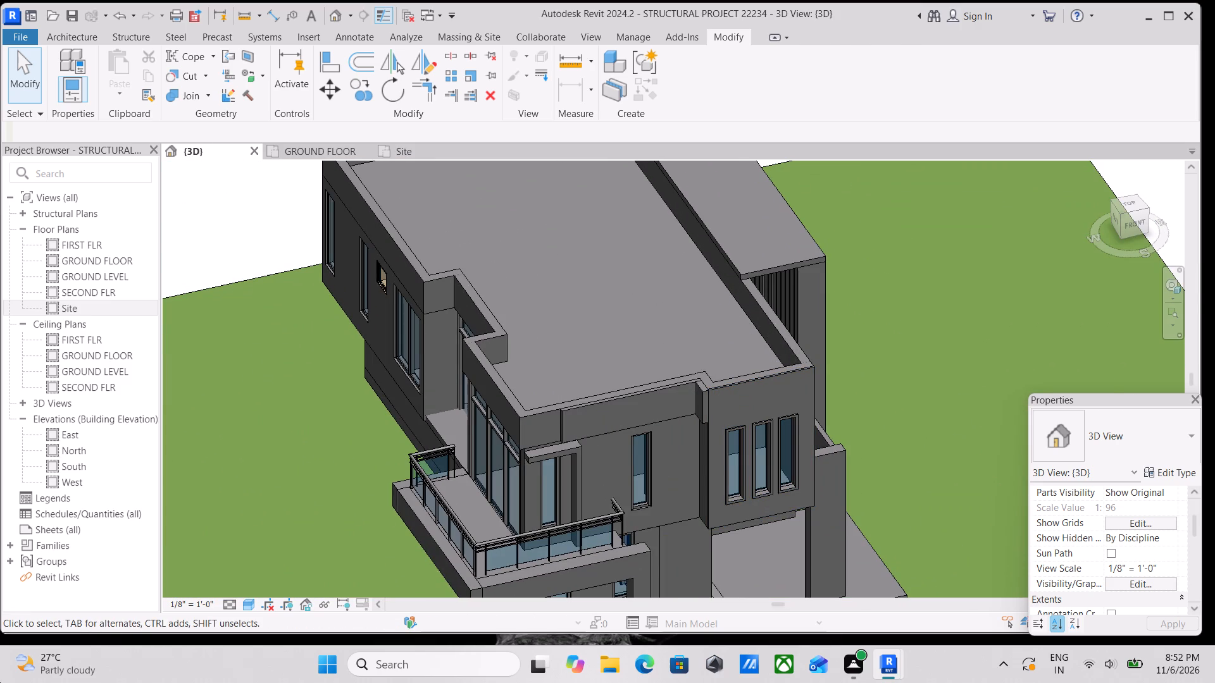
scroll(0, 0, "down", 5)
scroll(63, 0, "up", 4)
scroll(63, 0, "down", 5)
scroll(63, 0, "up", 8)
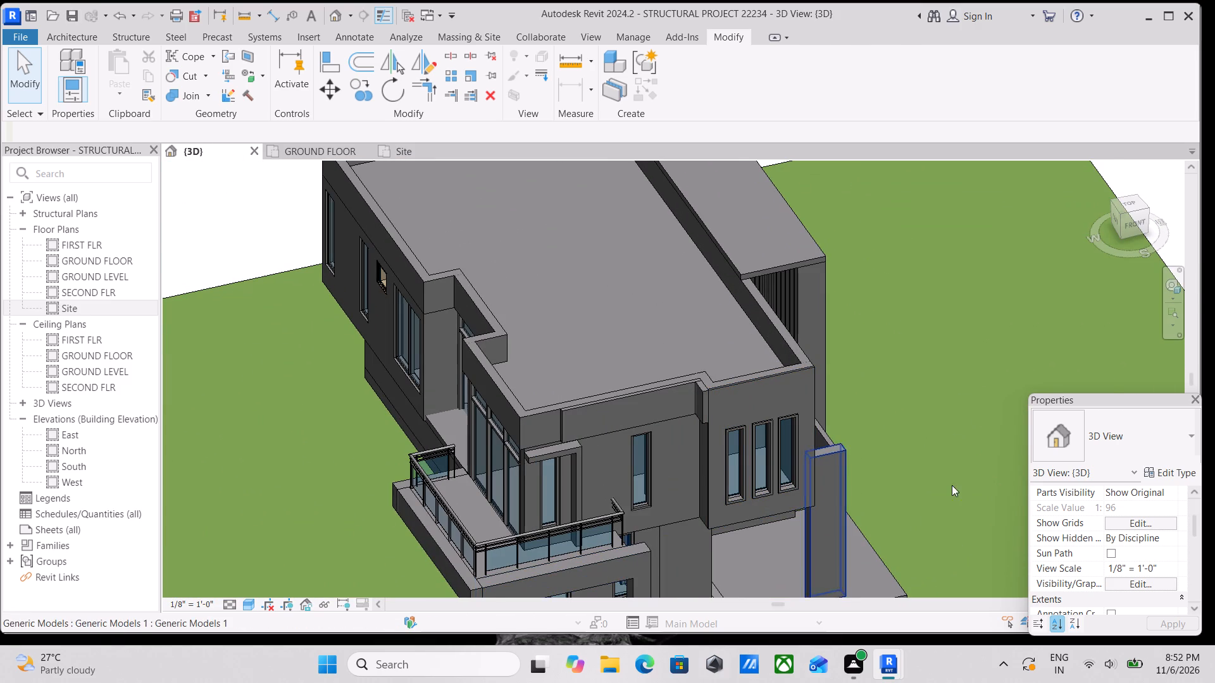
scroll(618, 465, "down", 3)
scroll(490, 500, "up", 2)
scroll(566, 479, "up", 4)
scroll(638, 472, "up", 2)
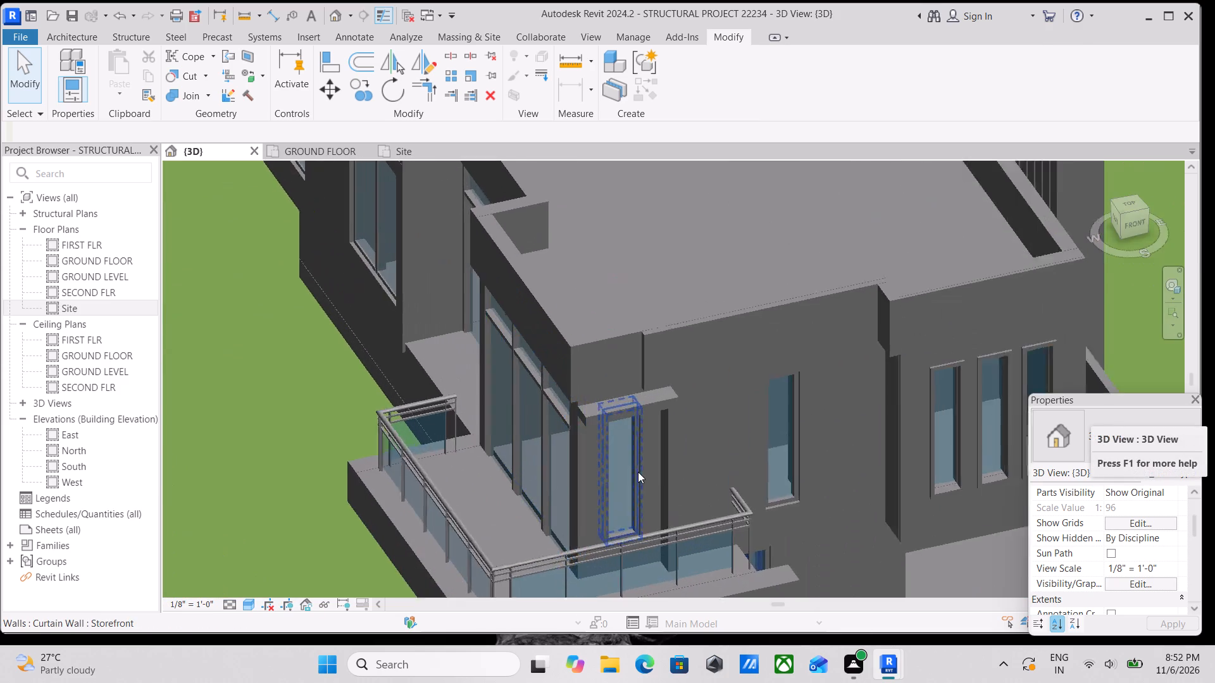
Examine the first-floor corner balcony, its glass railing, and the window frame projection and supporting column beside it.
scroll(638, 472, "up", 1)
scroll(771, 456, "up", 4)
scroll(868, 388, "down", 6)
middle_click_drag(868, 398, 863, 317)
scroll(864, 317, "up", 1)
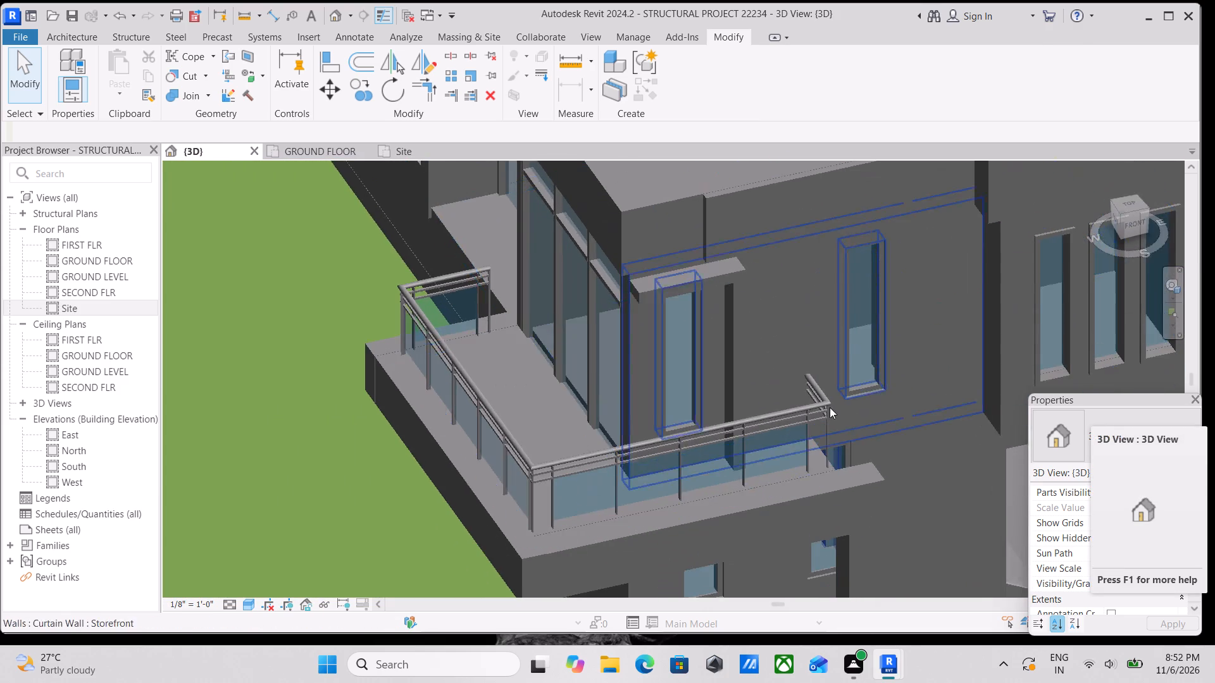
scroll(807, 423, "down", 3)
middle_click_drag(790, 414, 808, 366)
scroll(808, 366, "up", 1)
scroll(704, 454, "down", 2)
middle_click_drag(616, 459, 652, 400)
scroll(729, 316, "up", 1)
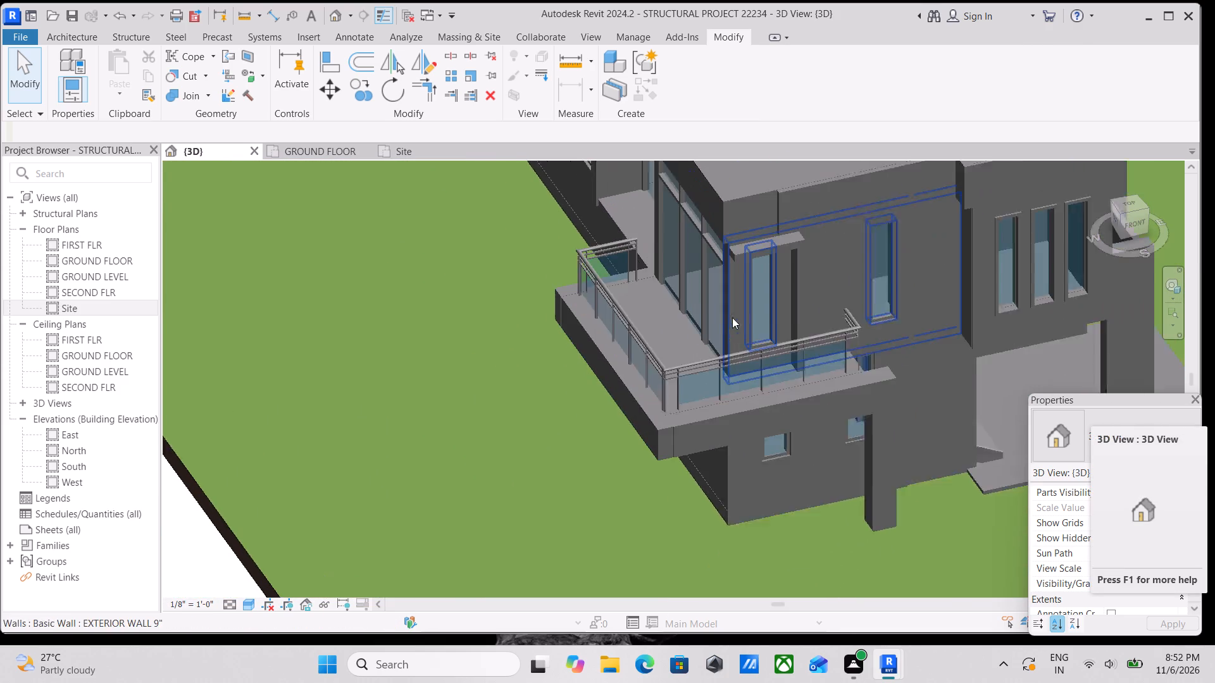
scroll(732, 317, "up", 1)
scroll(674, 406, "up", 2)
scroll(694, 391, "down", 4)
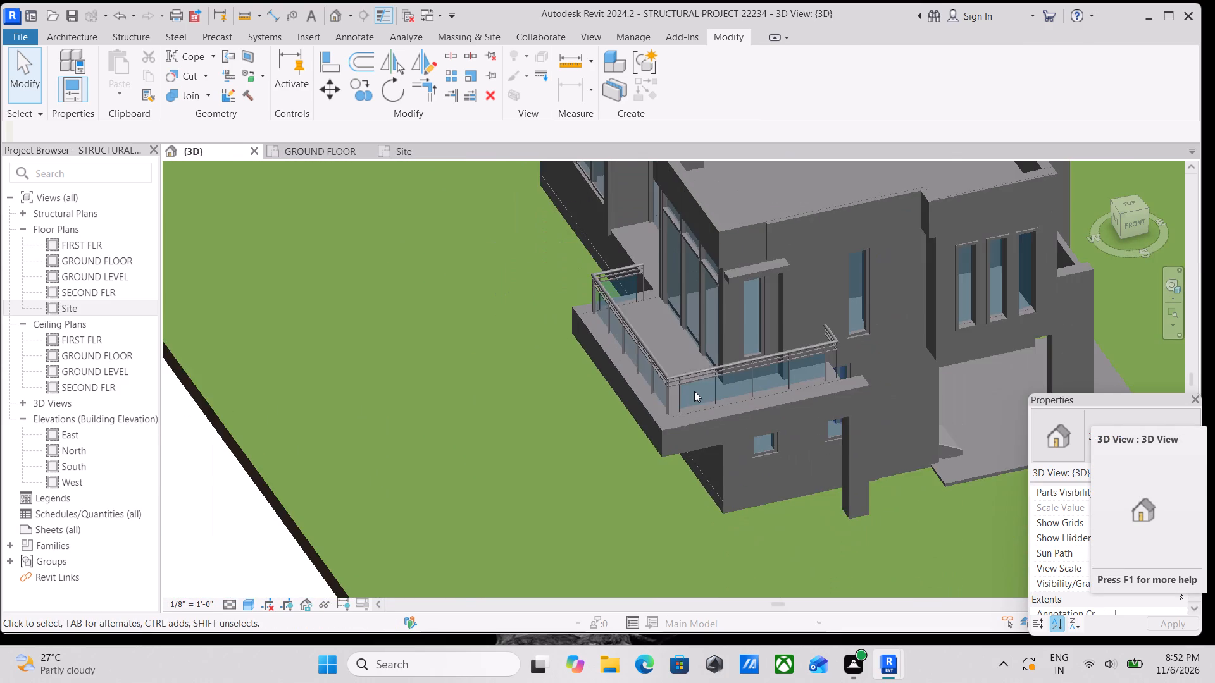
scroll(694, 391, "down", 2)
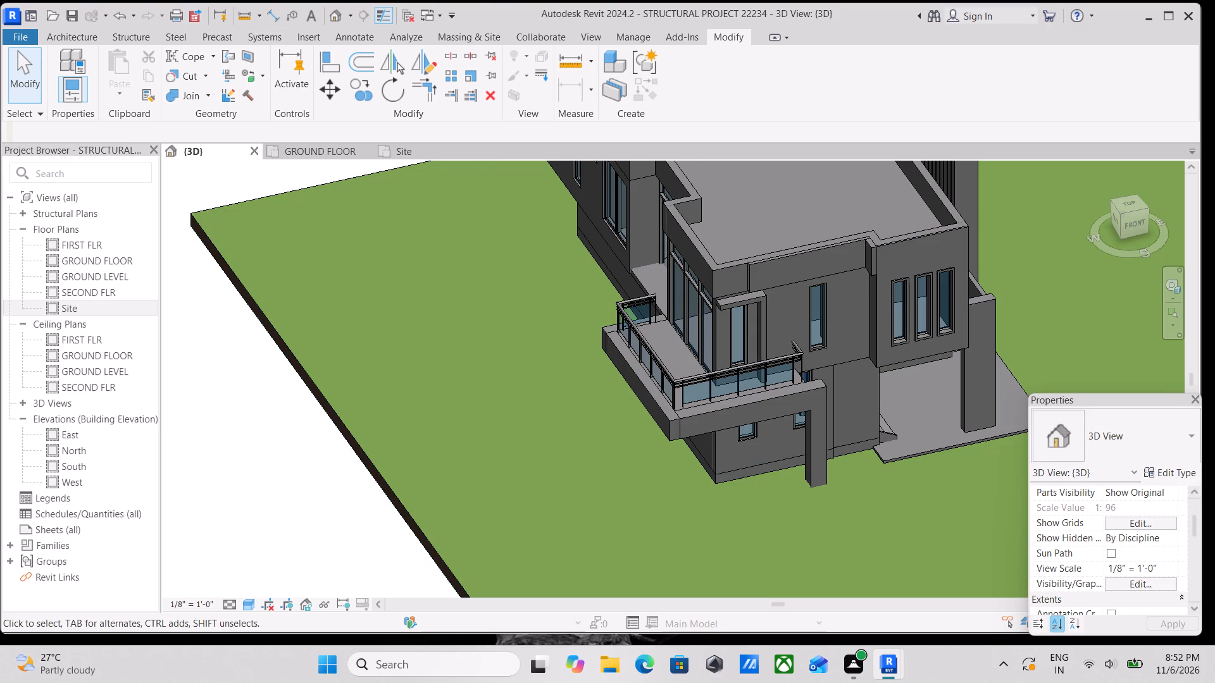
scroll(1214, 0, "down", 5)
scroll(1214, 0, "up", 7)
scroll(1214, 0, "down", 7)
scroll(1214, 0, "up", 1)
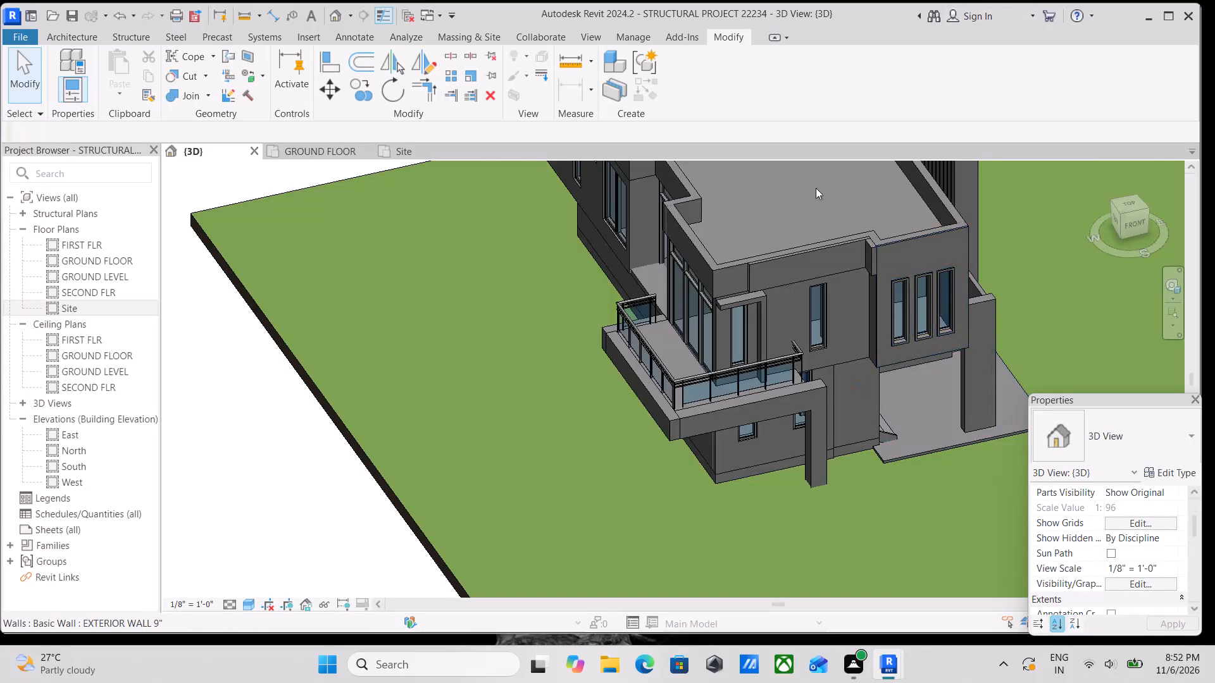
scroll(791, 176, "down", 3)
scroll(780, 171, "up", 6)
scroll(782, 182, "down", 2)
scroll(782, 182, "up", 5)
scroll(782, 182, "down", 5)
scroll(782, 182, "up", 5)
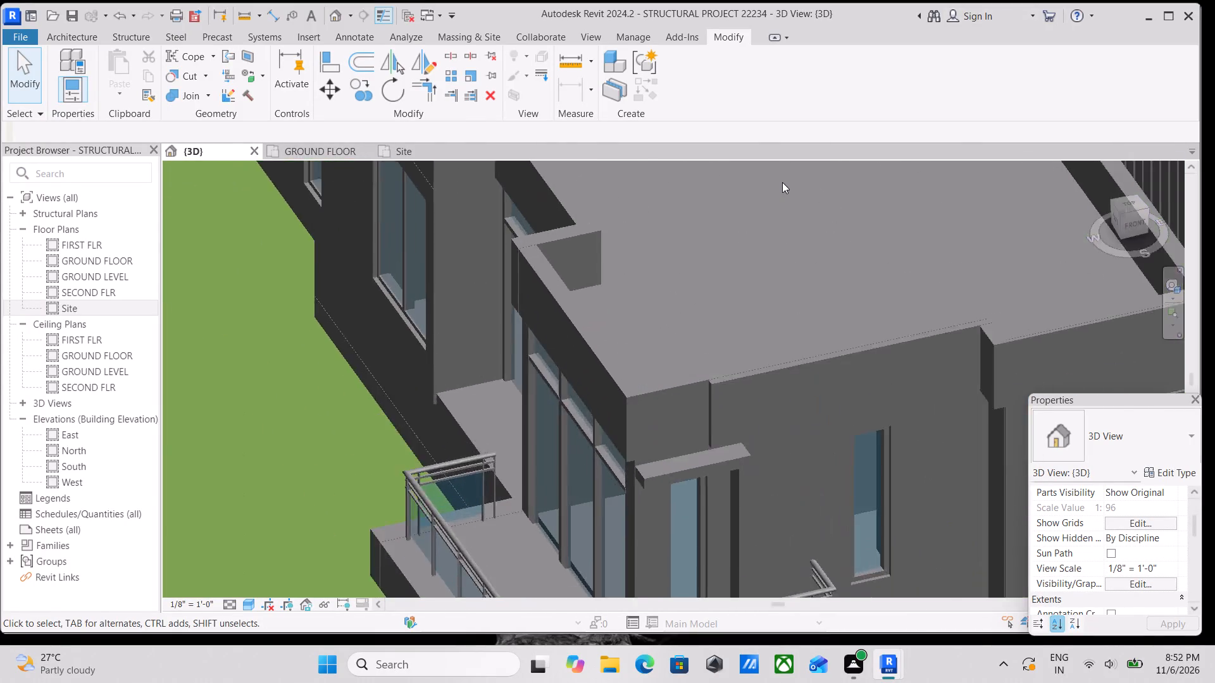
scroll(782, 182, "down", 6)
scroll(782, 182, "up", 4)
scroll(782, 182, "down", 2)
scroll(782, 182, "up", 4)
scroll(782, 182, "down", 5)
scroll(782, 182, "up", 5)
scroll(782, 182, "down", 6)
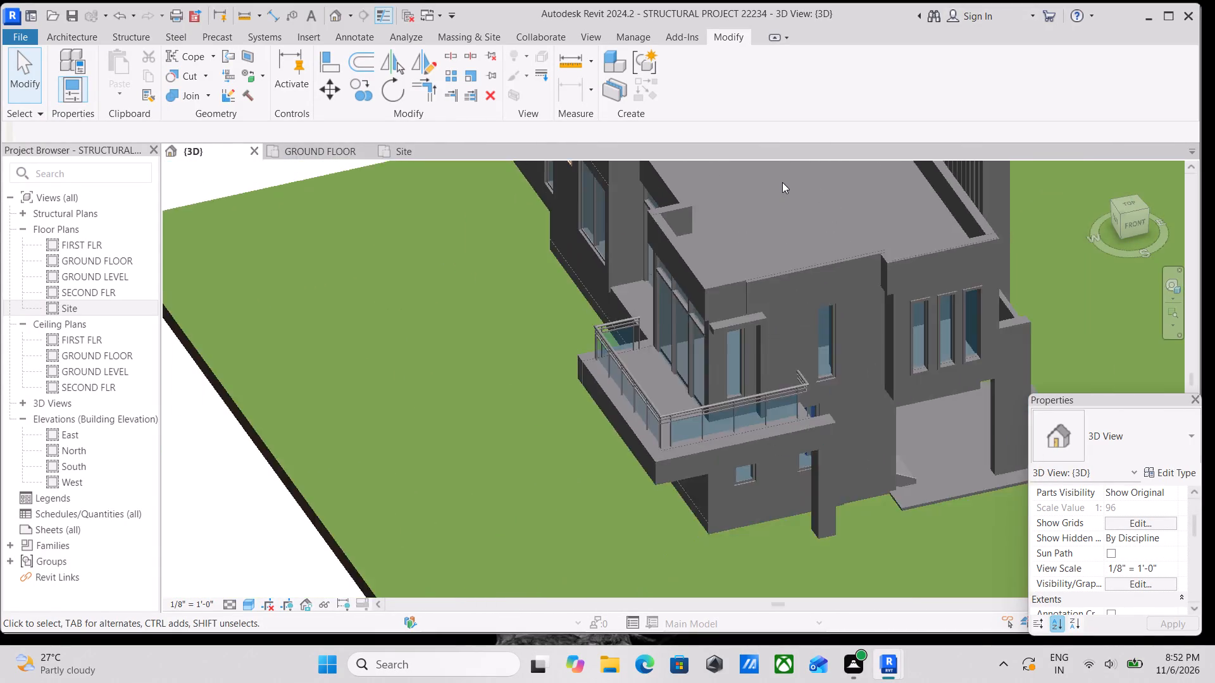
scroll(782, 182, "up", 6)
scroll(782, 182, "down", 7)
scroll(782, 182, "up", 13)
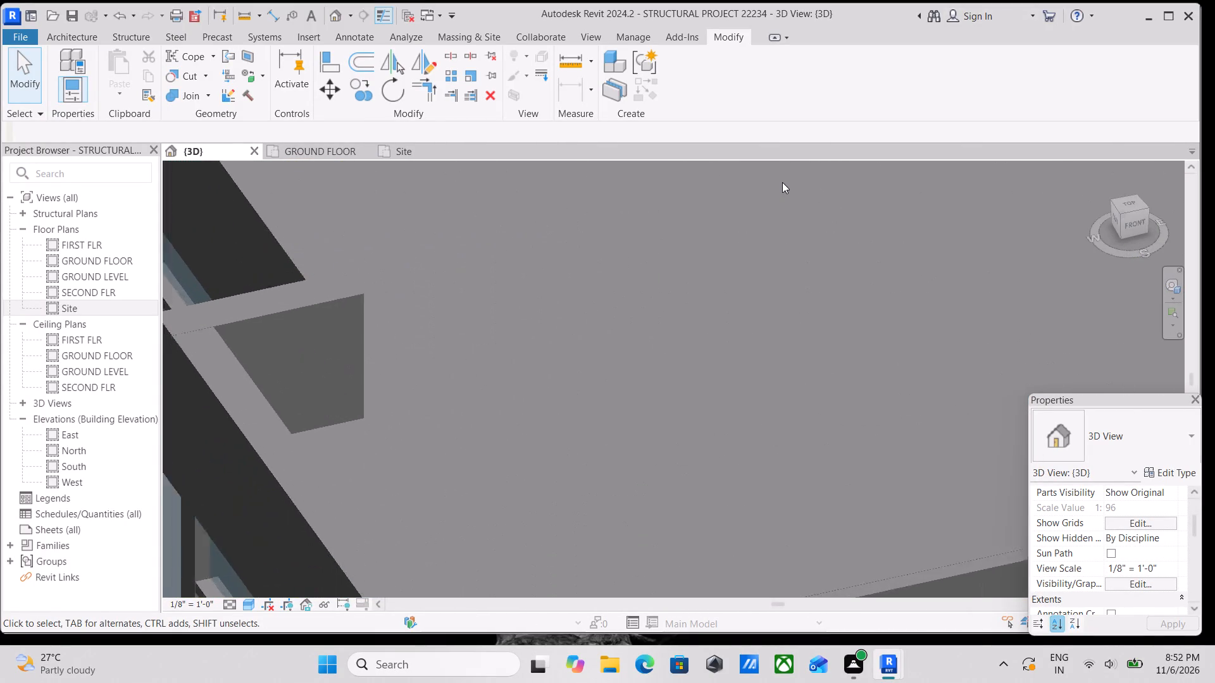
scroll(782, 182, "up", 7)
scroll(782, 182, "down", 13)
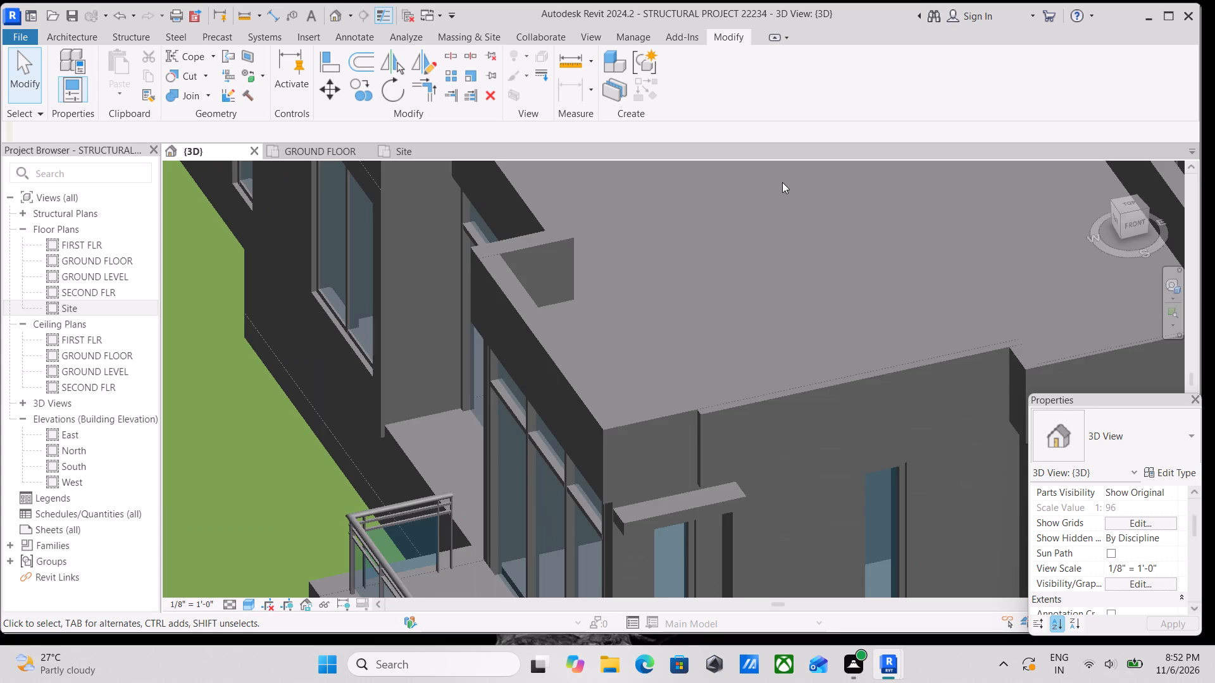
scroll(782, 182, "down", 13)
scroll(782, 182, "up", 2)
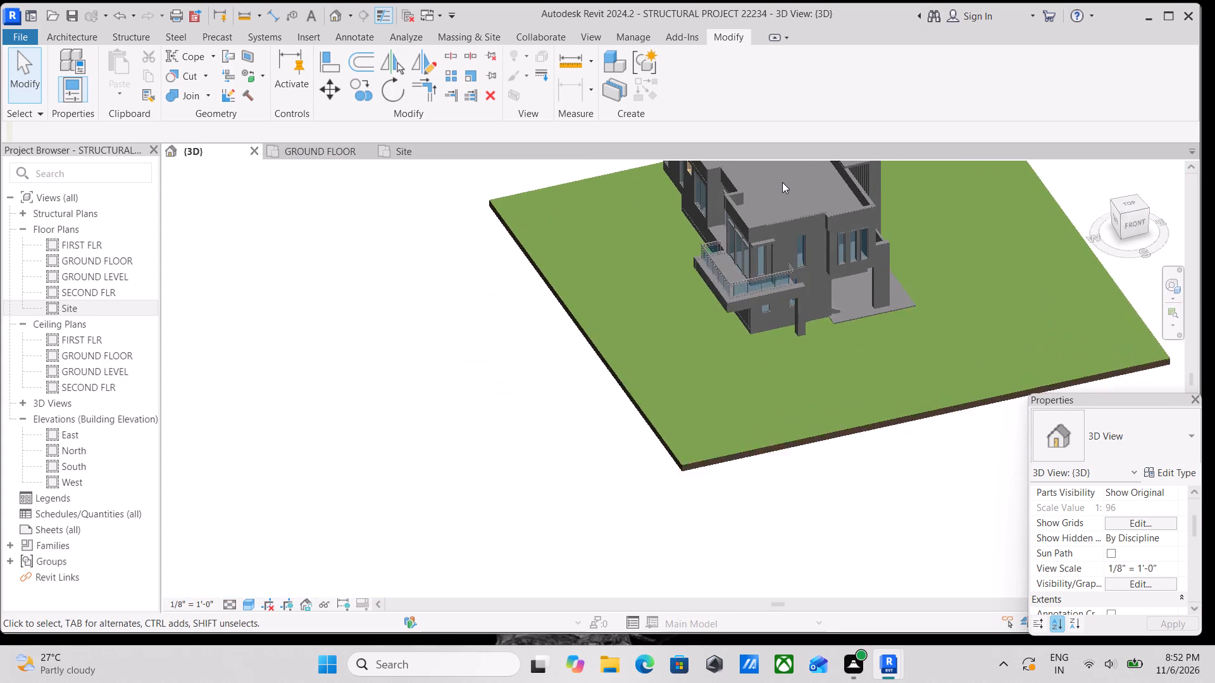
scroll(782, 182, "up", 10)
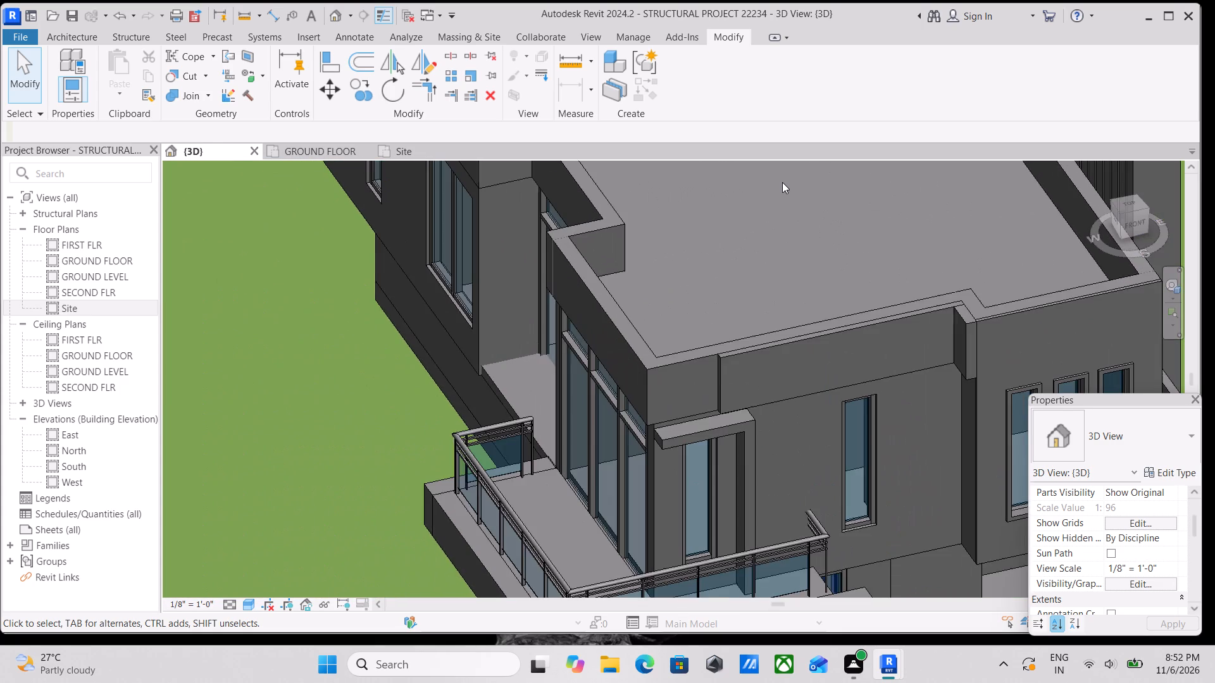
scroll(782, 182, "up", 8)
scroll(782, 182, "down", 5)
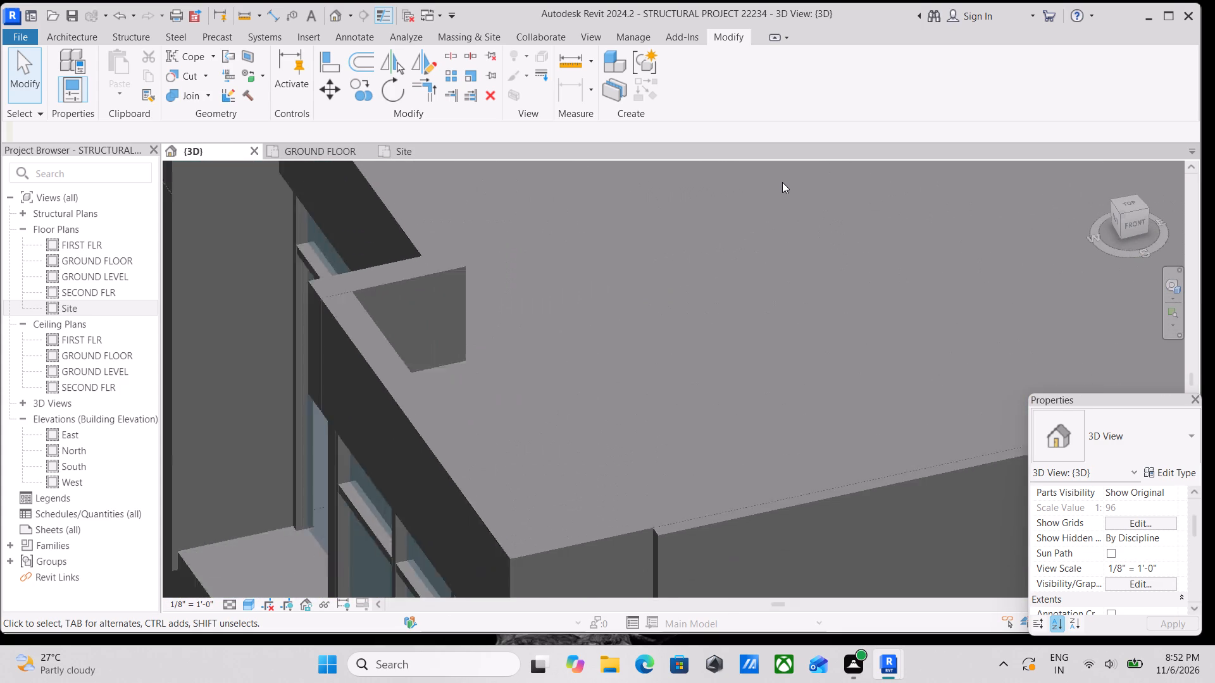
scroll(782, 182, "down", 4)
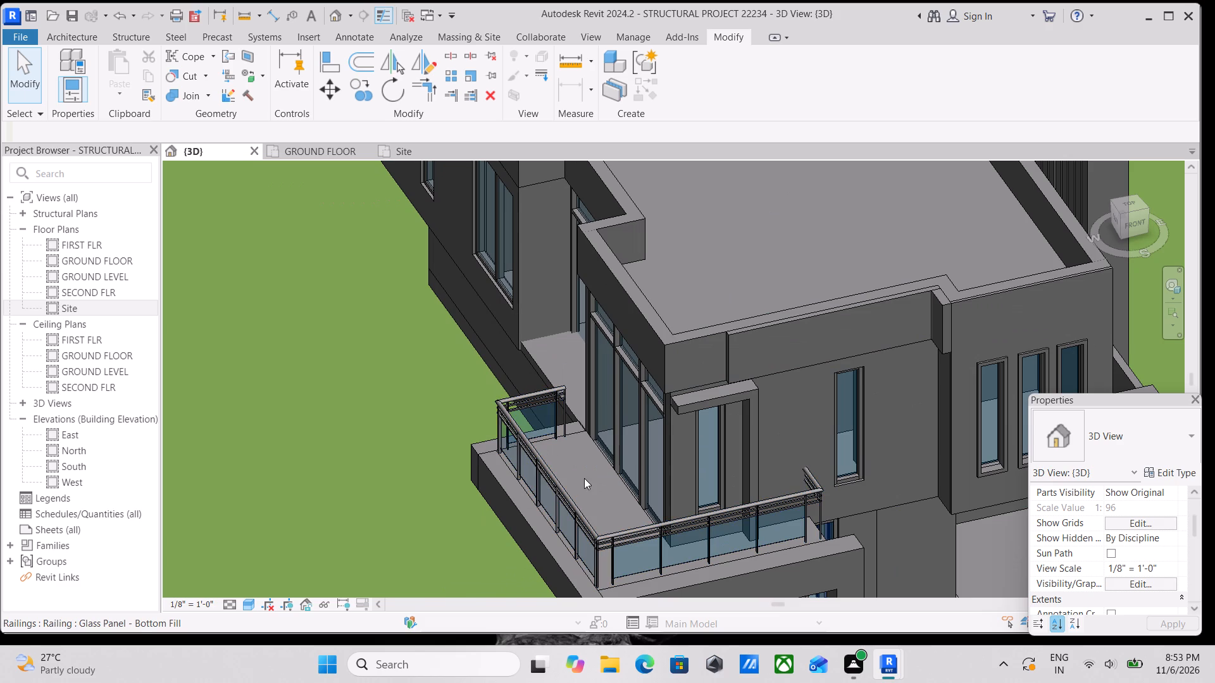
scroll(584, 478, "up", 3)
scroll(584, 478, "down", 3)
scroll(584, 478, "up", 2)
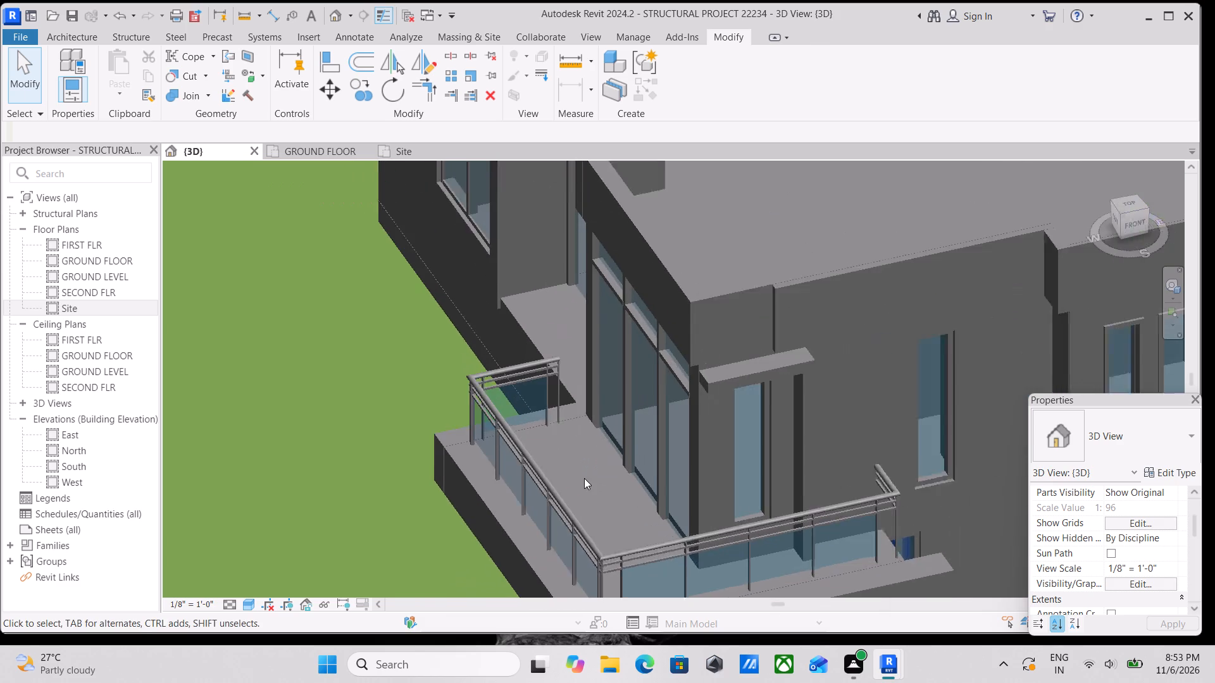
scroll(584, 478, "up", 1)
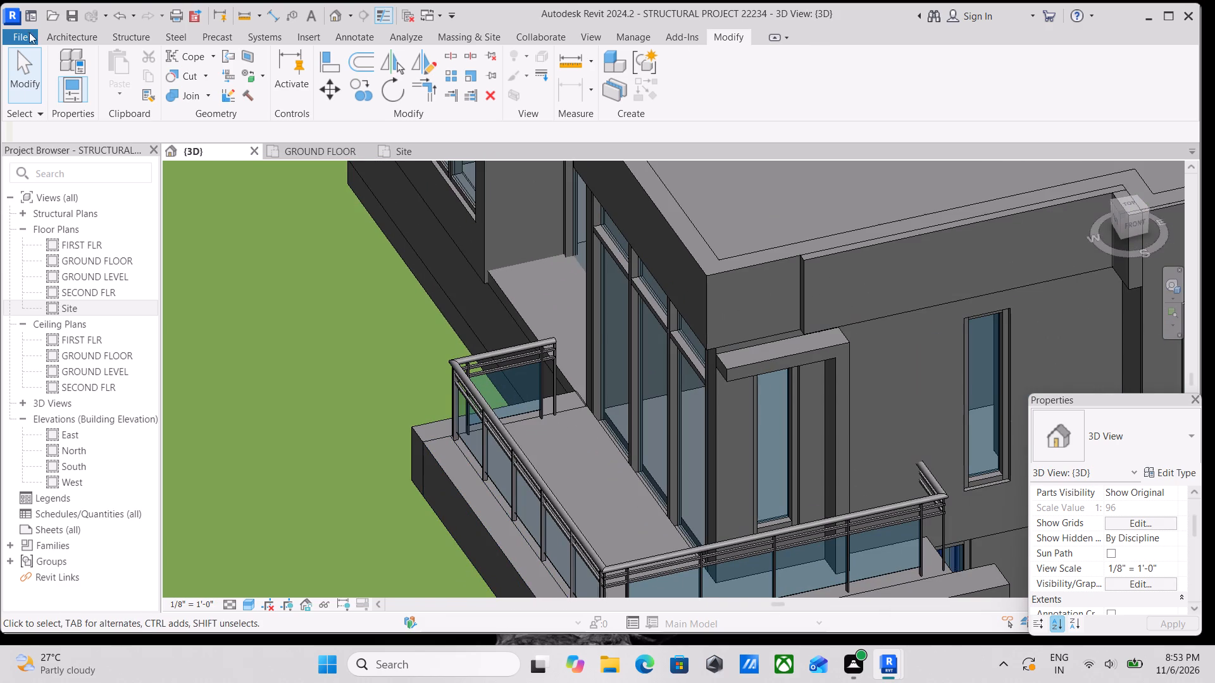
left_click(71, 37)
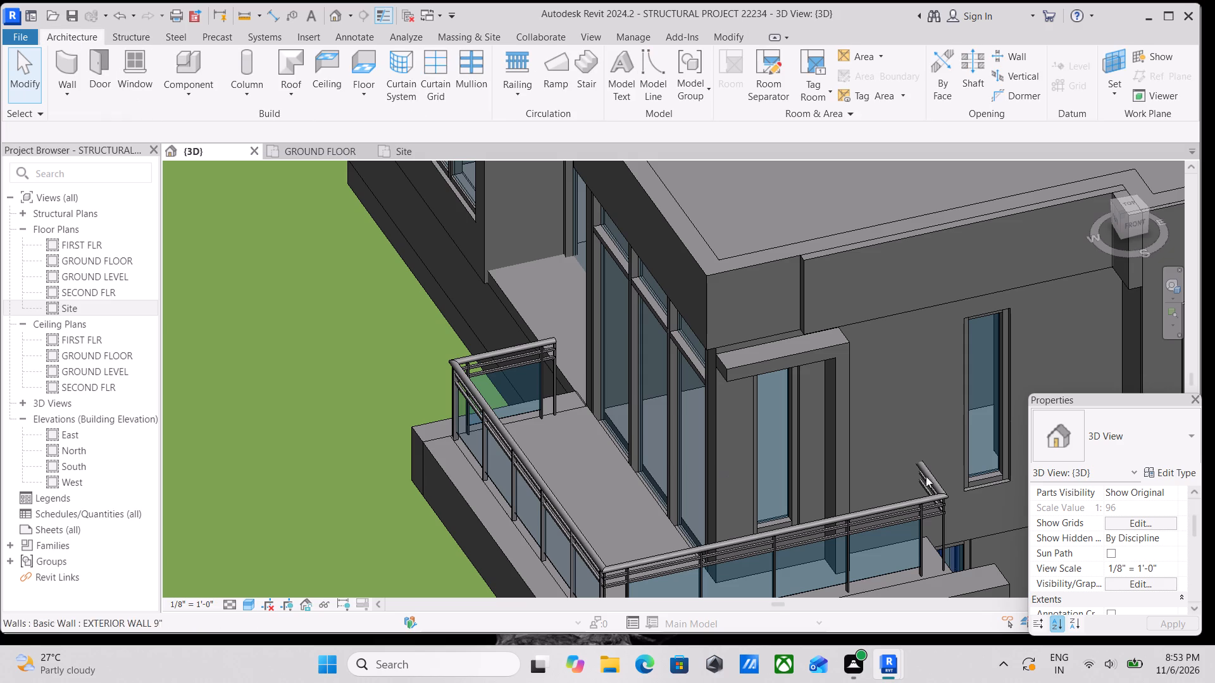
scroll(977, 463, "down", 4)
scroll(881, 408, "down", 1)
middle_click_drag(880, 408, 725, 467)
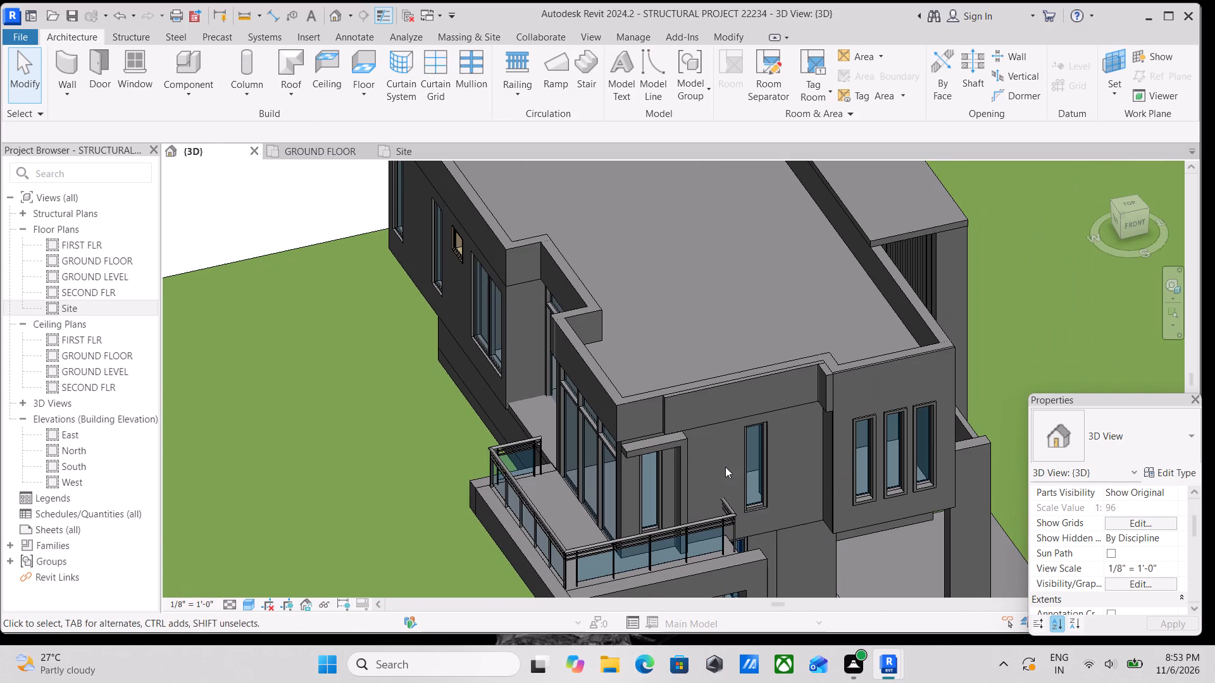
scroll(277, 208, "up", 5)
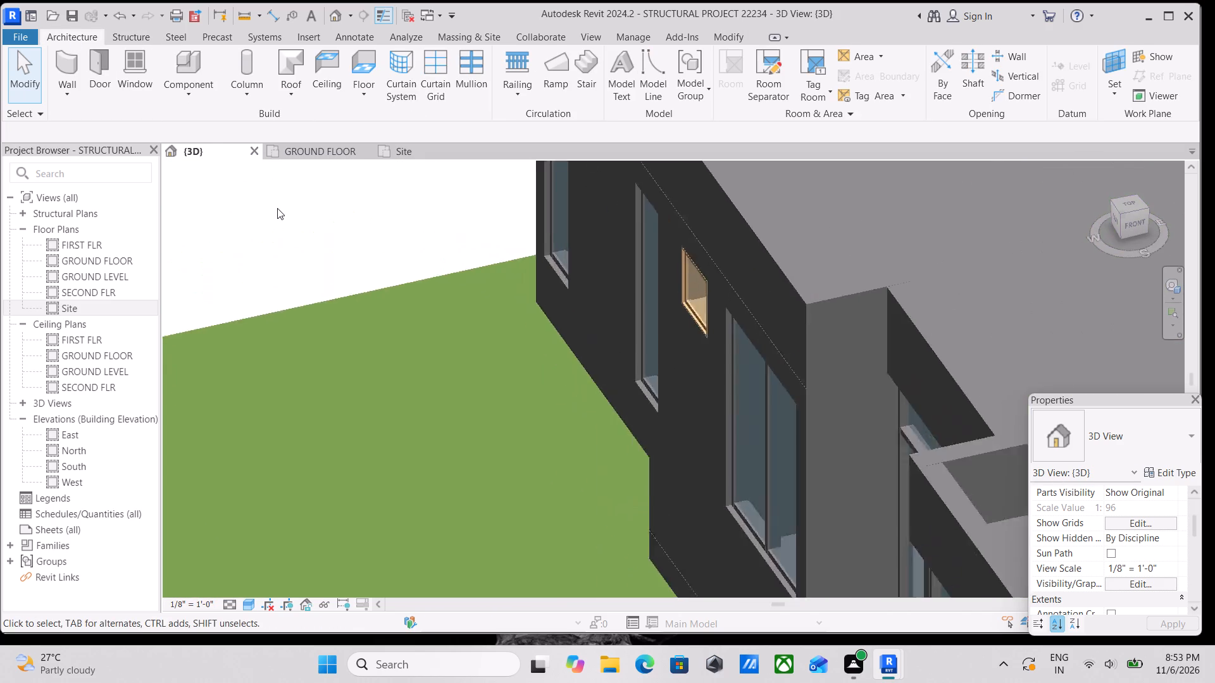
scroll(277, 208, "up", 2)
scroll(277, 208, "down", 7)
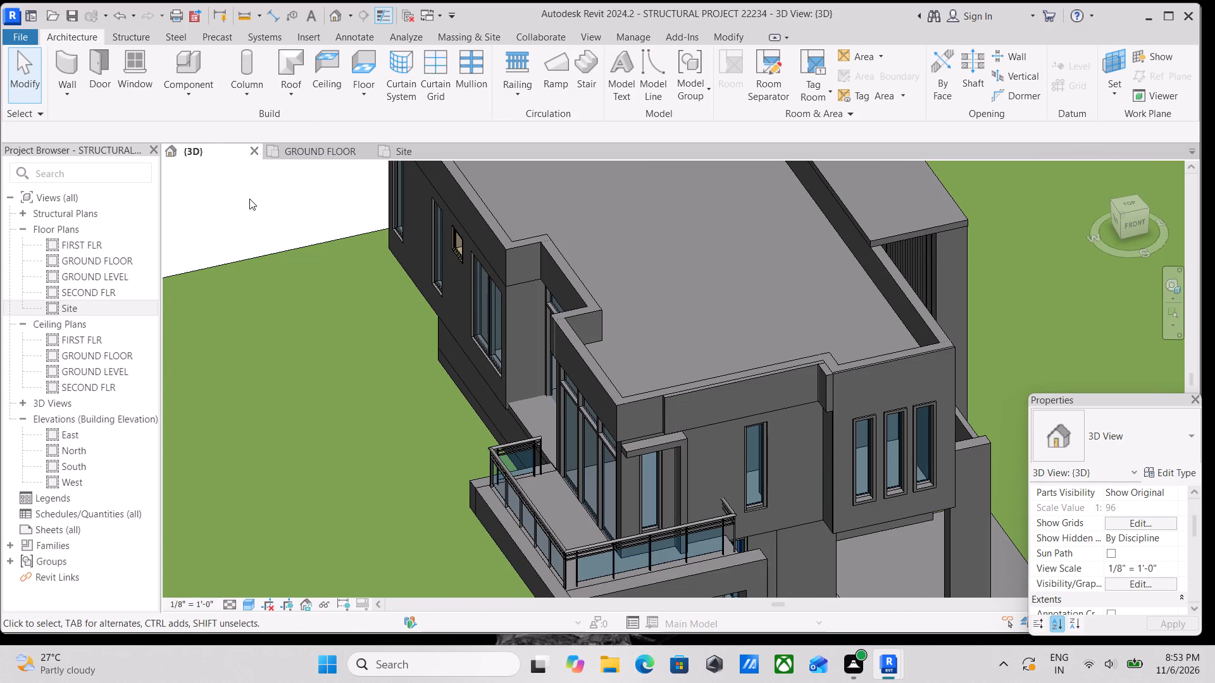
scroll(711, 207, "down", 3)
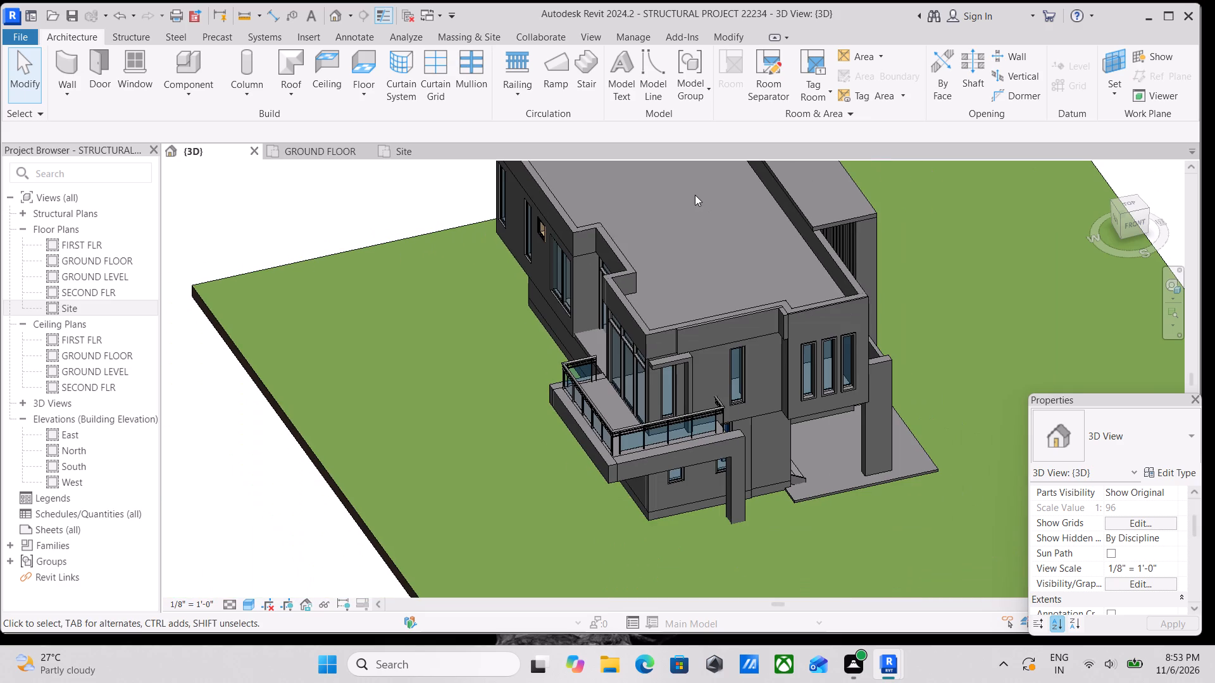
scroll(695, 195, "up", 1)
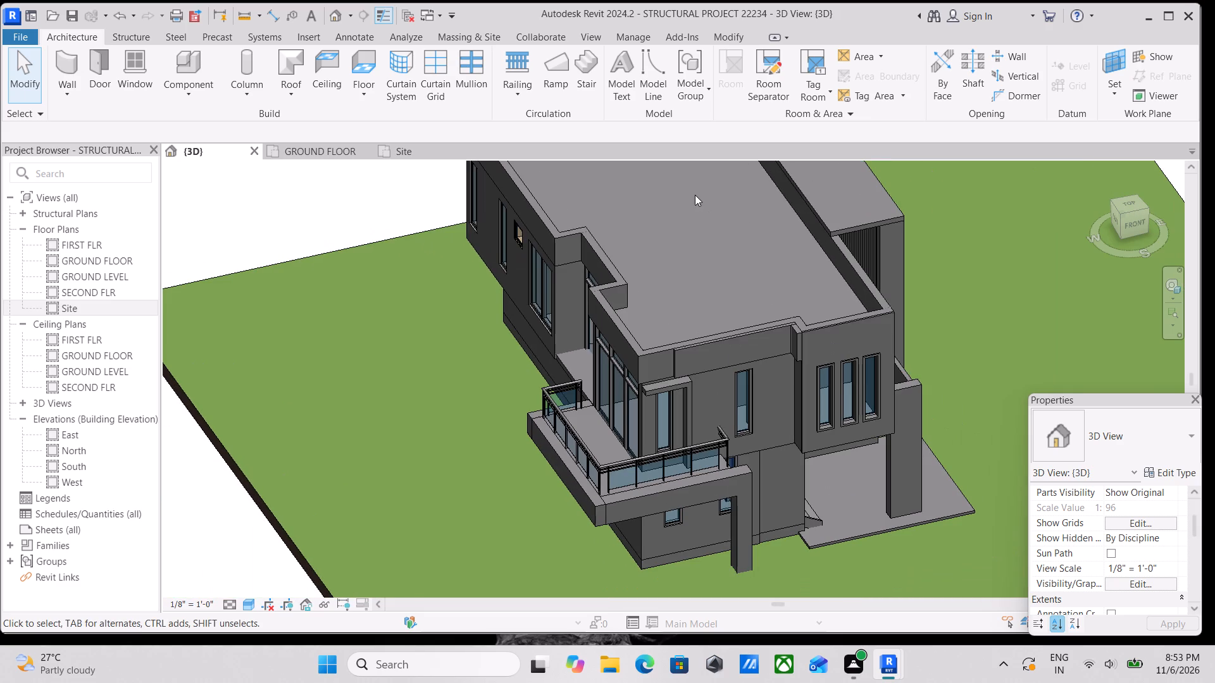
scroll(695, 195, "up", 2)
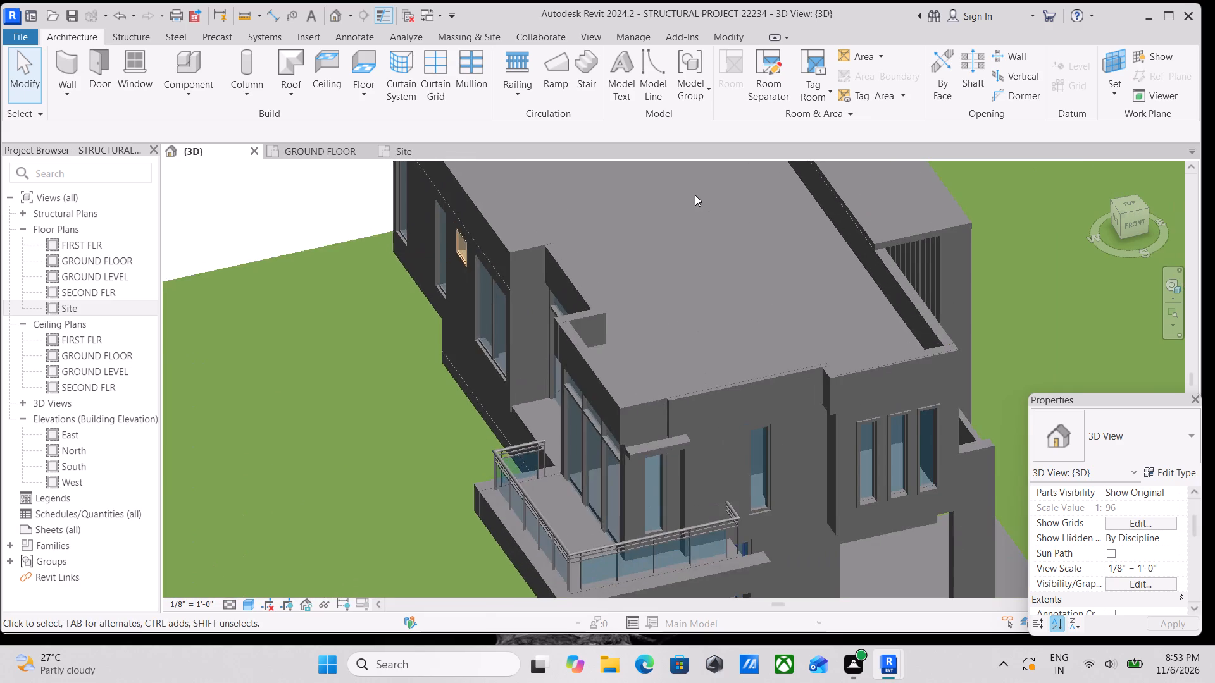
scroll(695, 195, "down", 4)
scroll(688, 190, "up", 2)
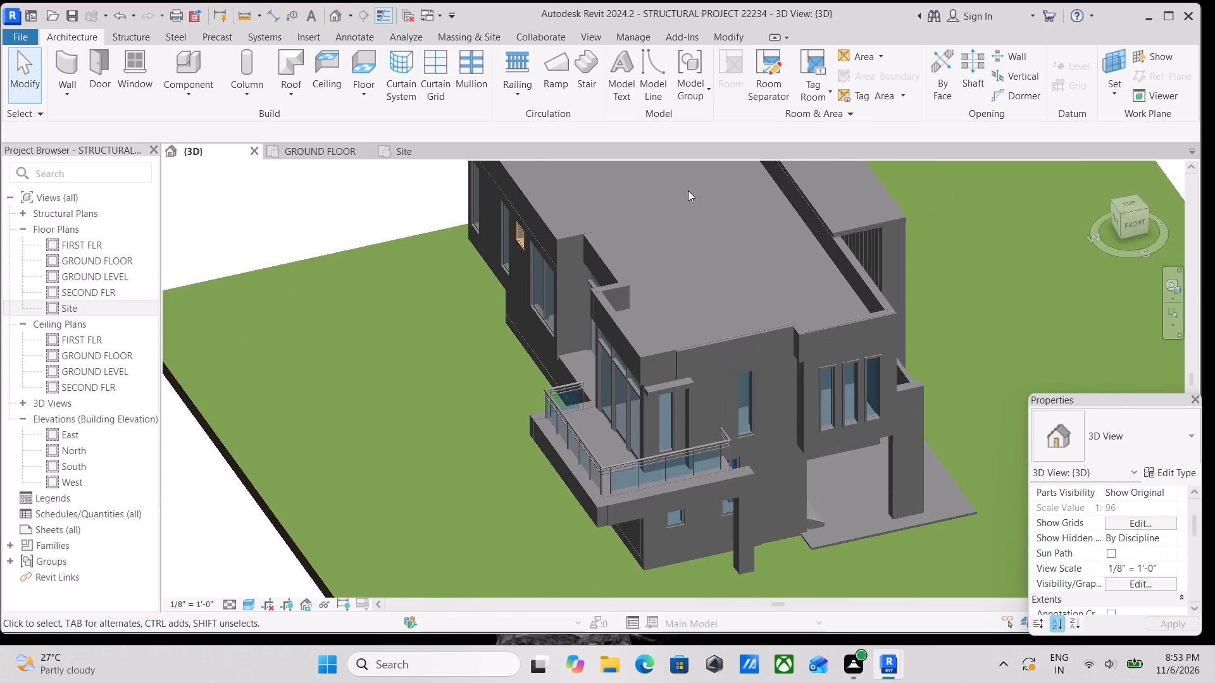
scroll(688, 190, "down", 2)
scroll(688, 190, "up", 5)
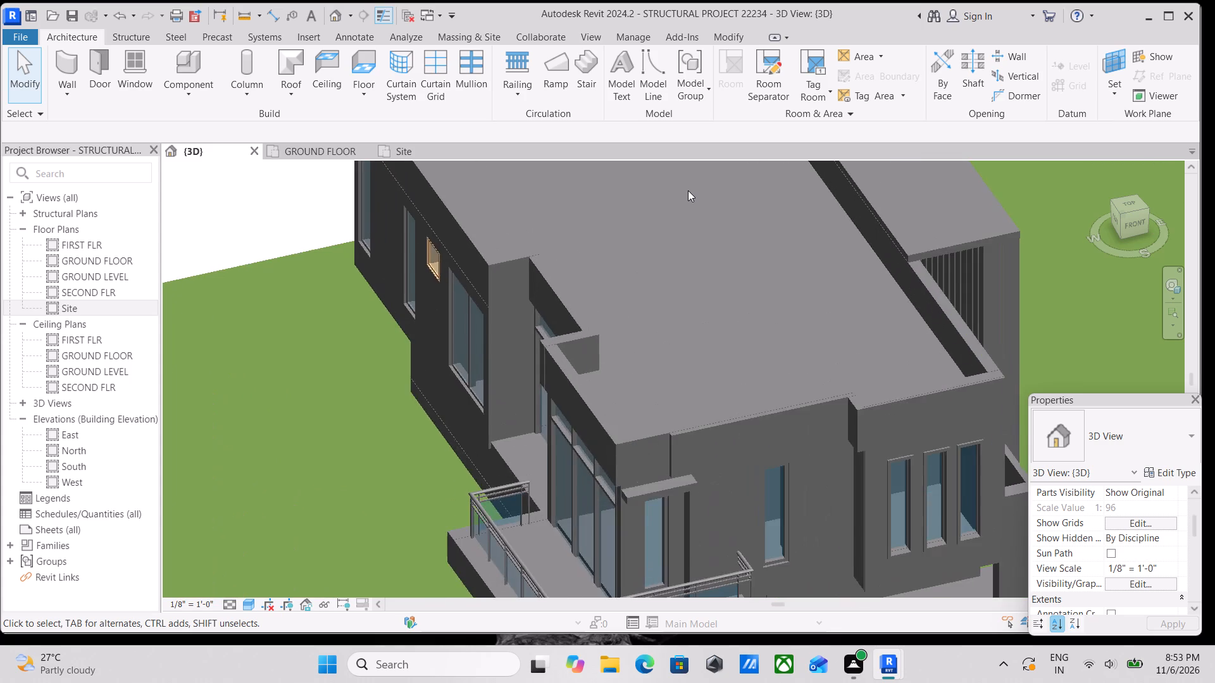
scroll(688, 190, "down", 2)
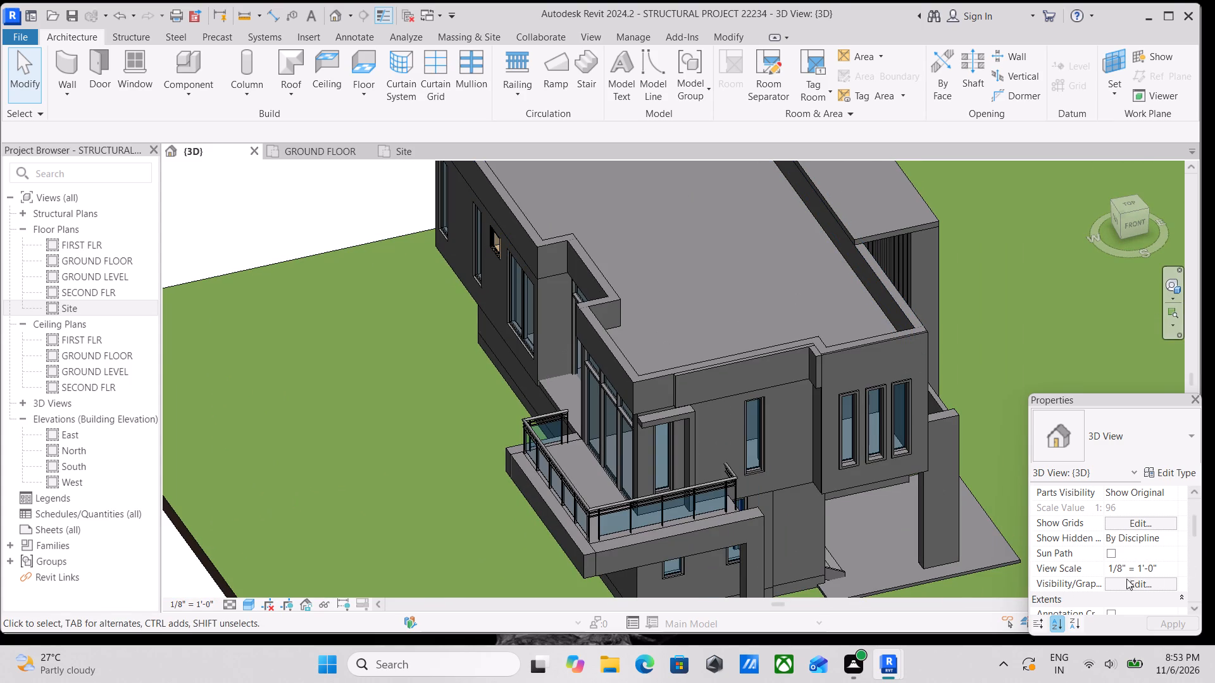
Examine the front roof parapet close up, including its top edge and the cladding panel above the first-floor windows.
scroll(749, 348, "up", 6)
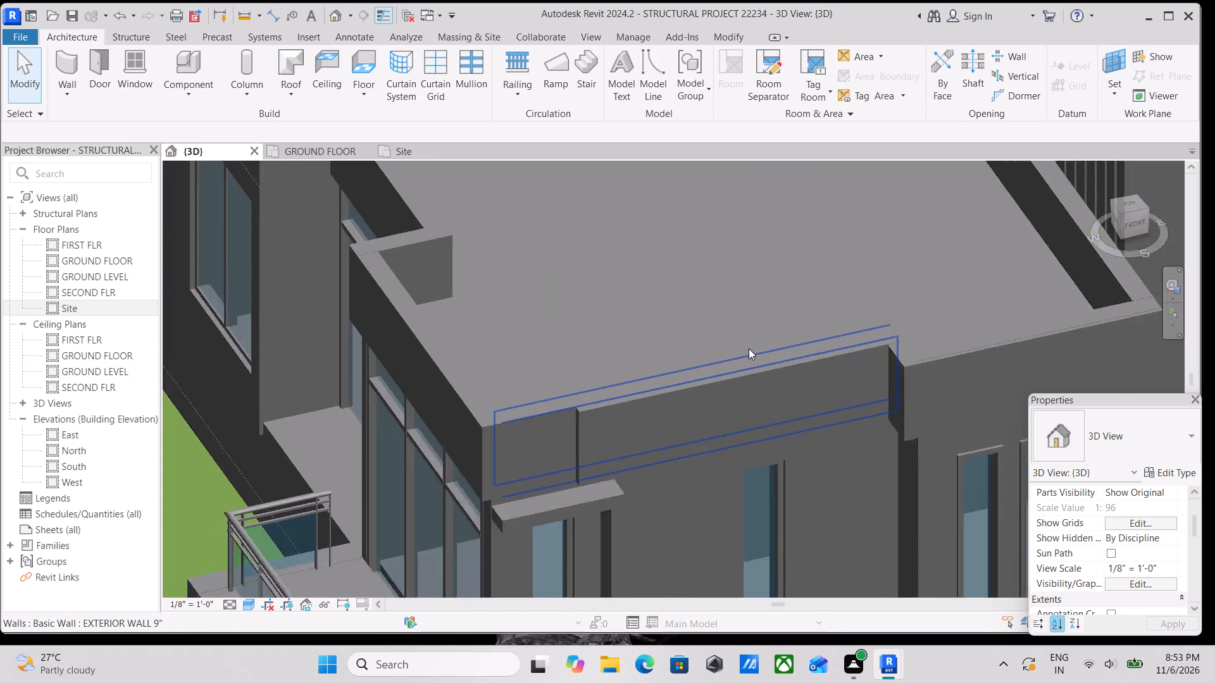
scroll(749, 348, "up", 4)
scroll(749, 348, "down", 1)
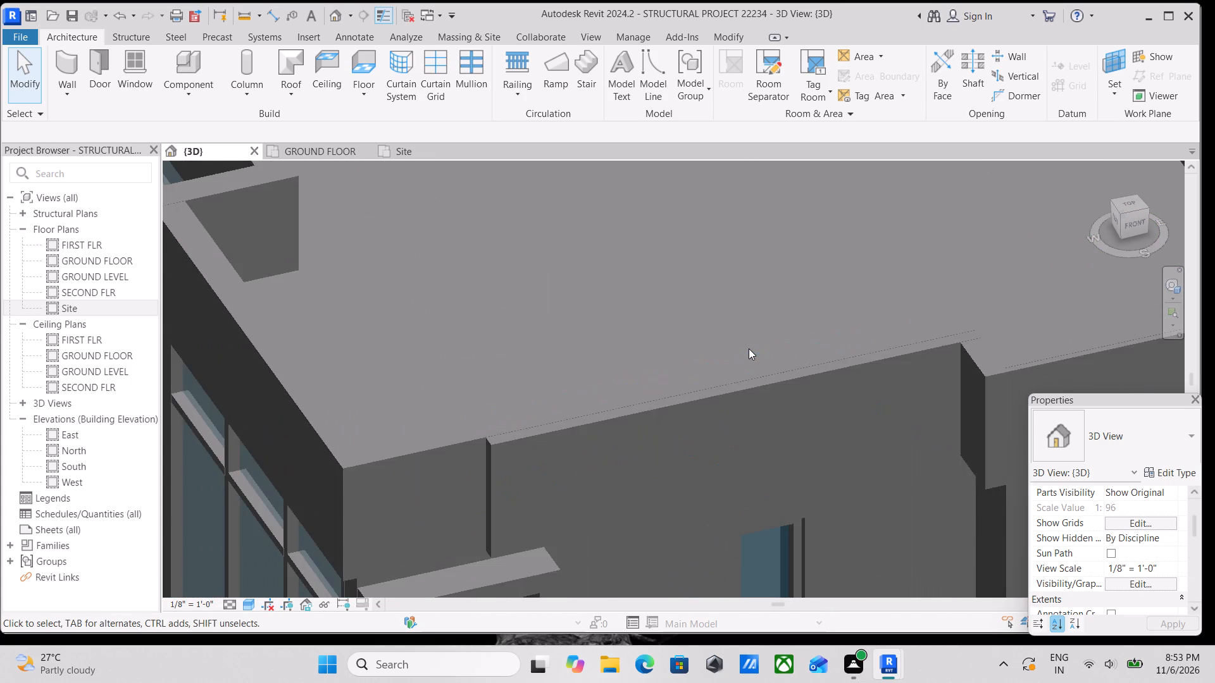
scroll(749, 348, "up", 3)
scroll(749, 348, "down", 9)
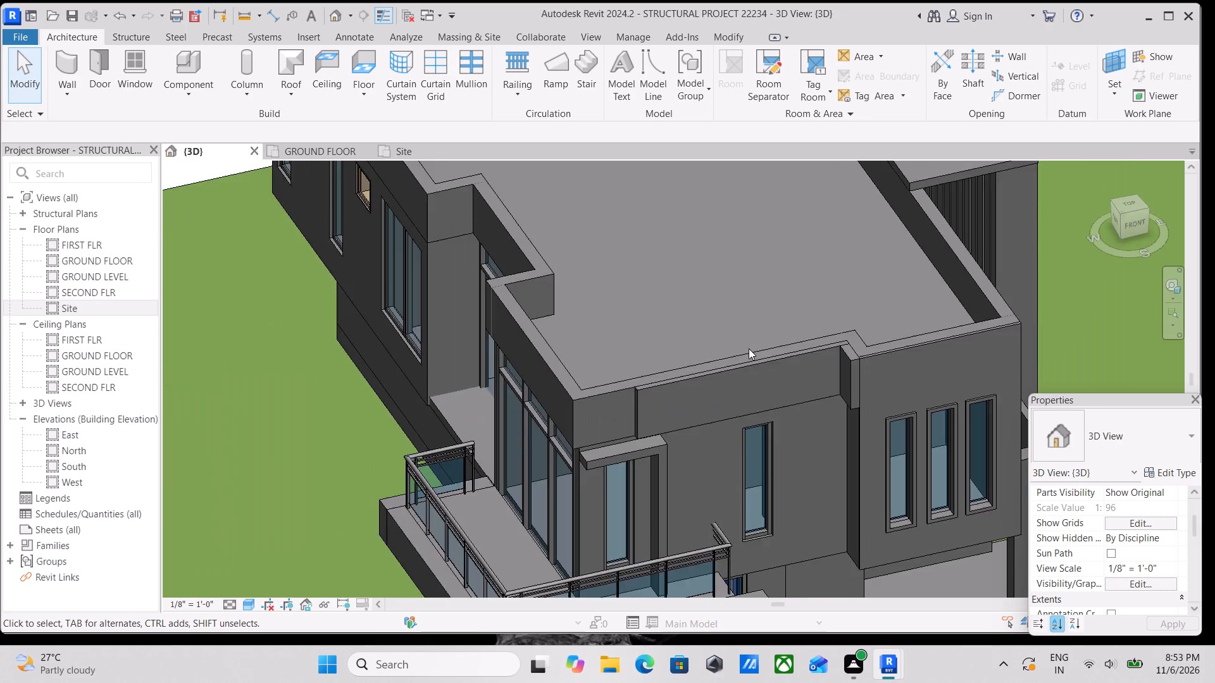
scroll(749, 348, "up", 3)
scroll(749, 348, "down", 6)
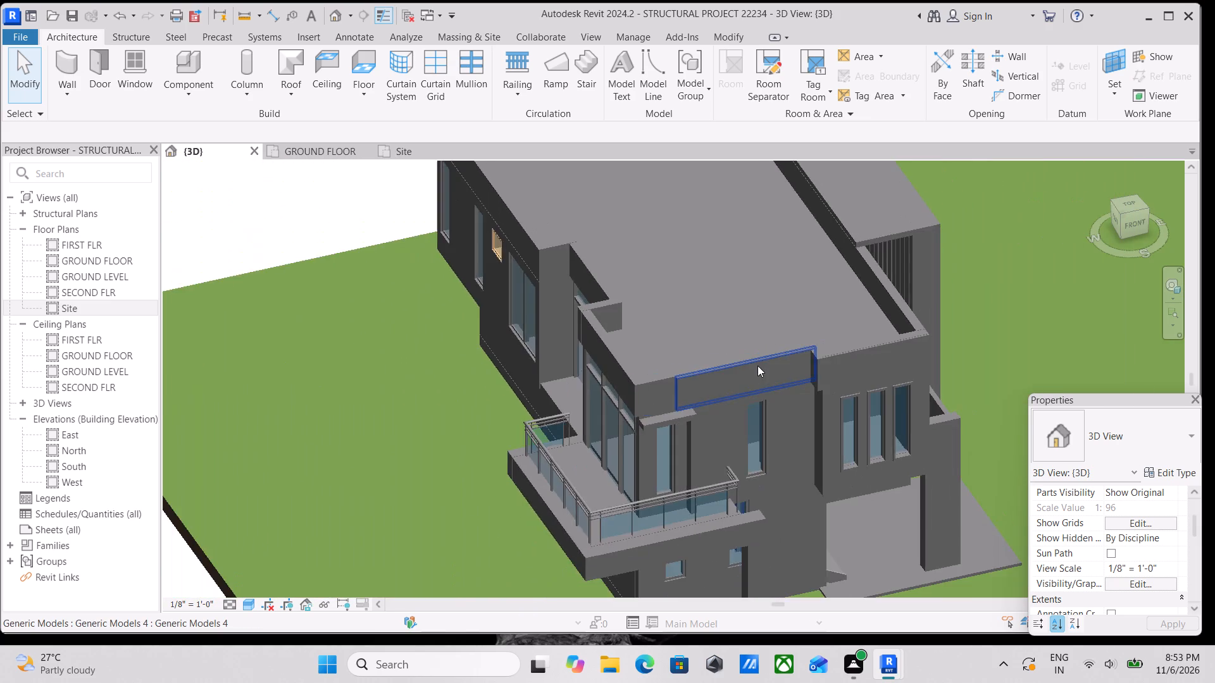
scroll(757, 366, "up", 5)
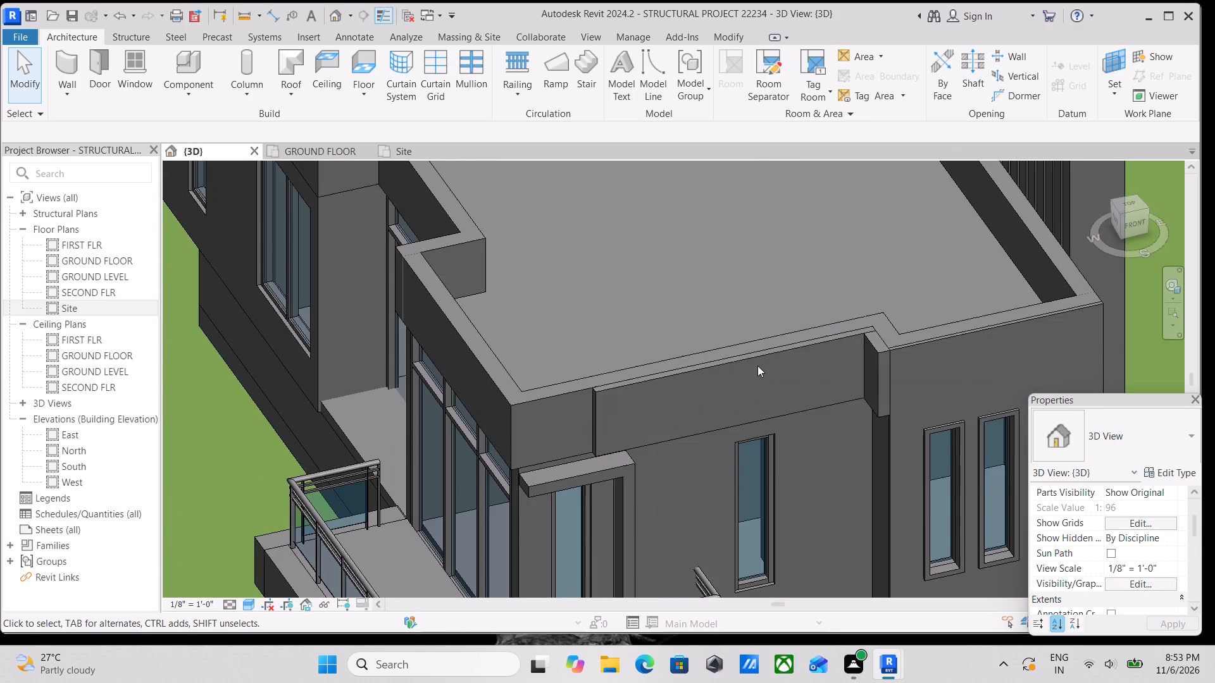
scroll(757, 366, "up", 14)
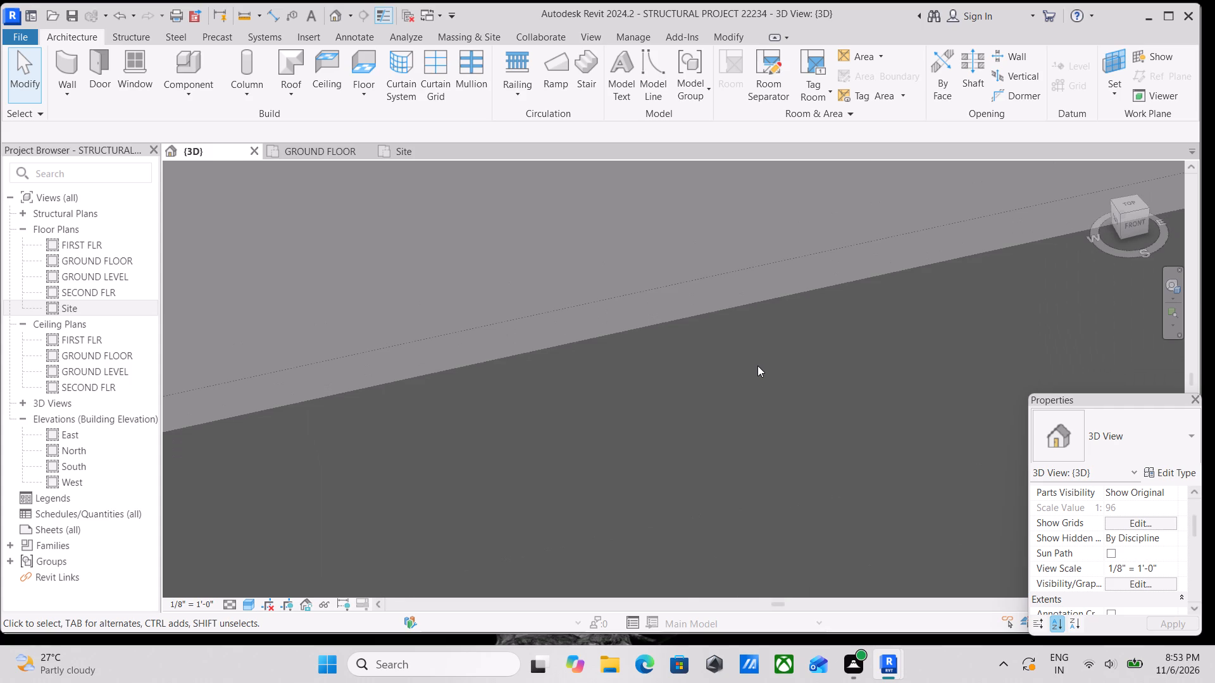
scroll(770, 422, "down", 3)
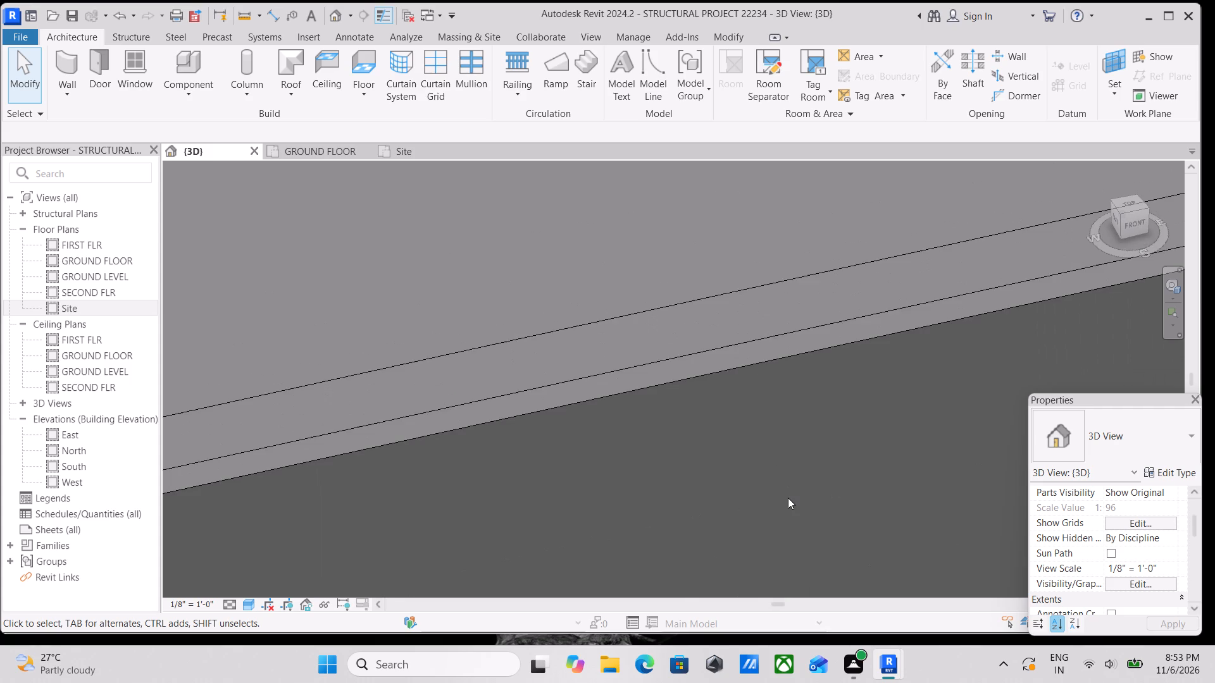
scroll(751, 410, "down", 5)
scroll(700, 318, "down", 5)
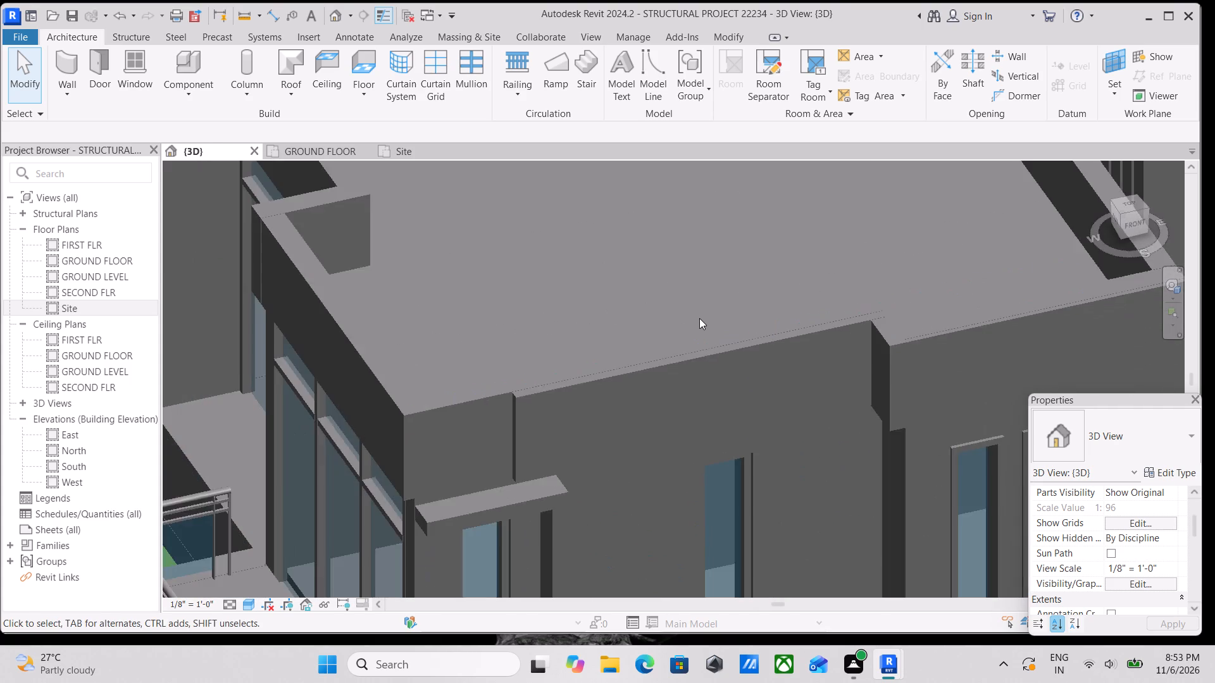
scroll(699, 318, "up", 7)
scroll(699, 318, "down", 5)
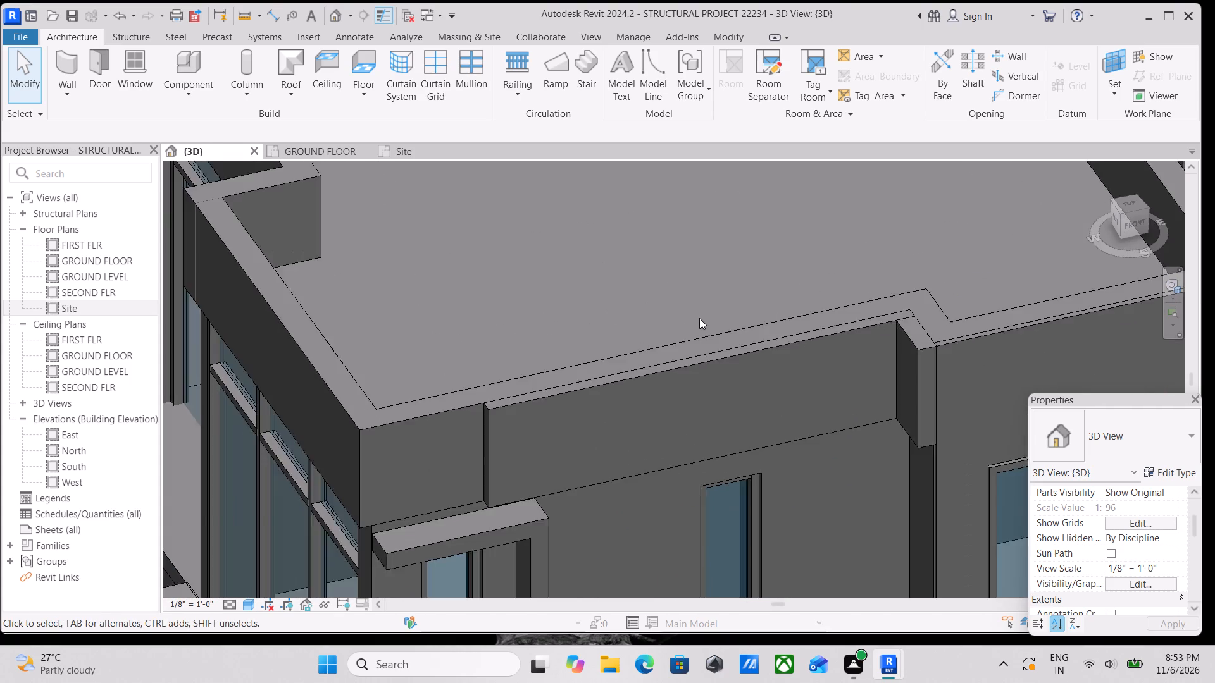
scroll(699, 318, "down", 8)
scroll(695, 320, "up", 7)
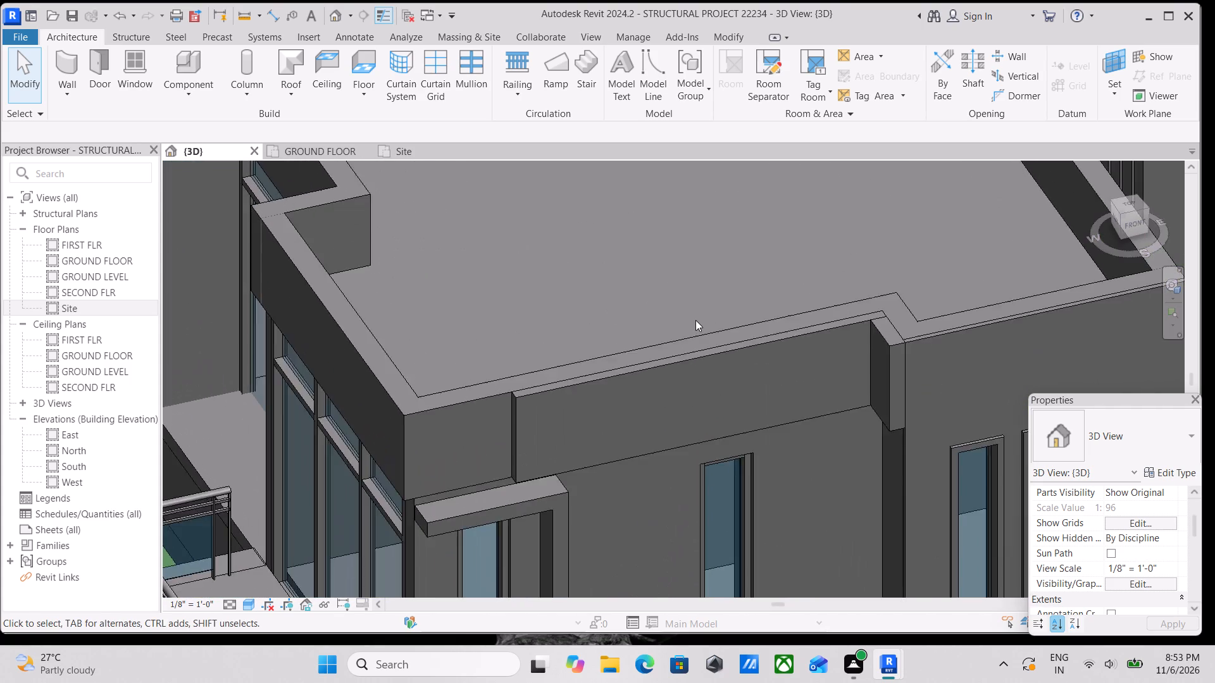
scroll(695, 320, "up", 5)
scroll(695, 320, "down", 13)
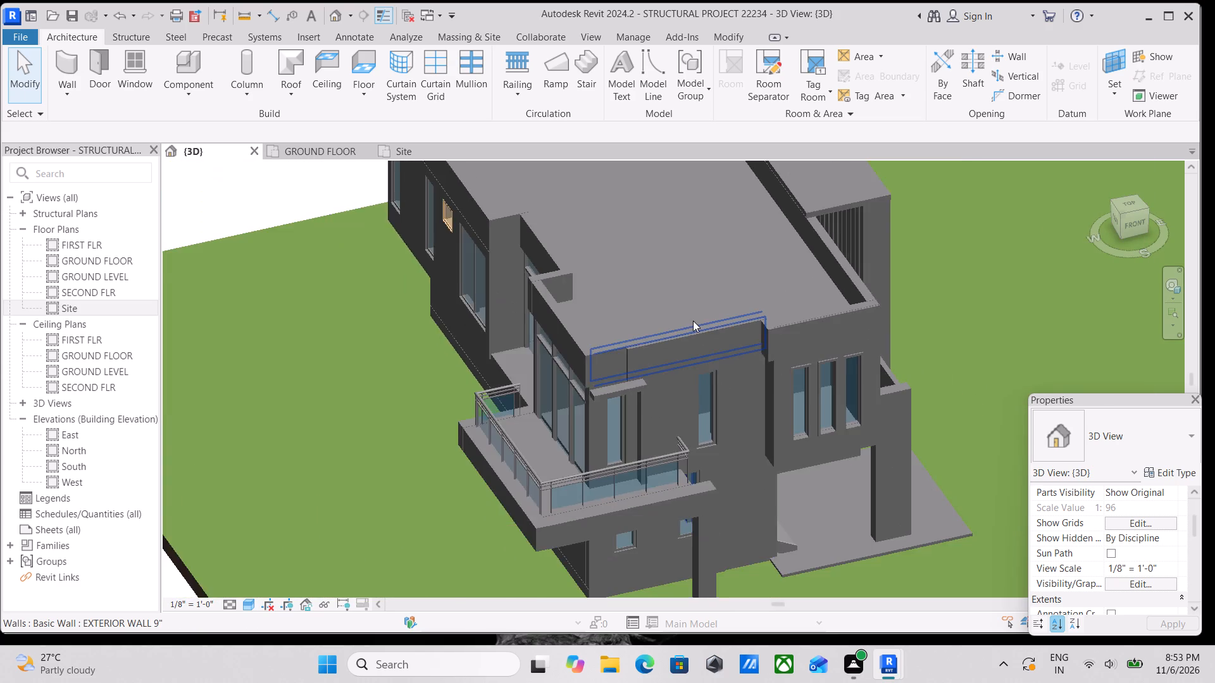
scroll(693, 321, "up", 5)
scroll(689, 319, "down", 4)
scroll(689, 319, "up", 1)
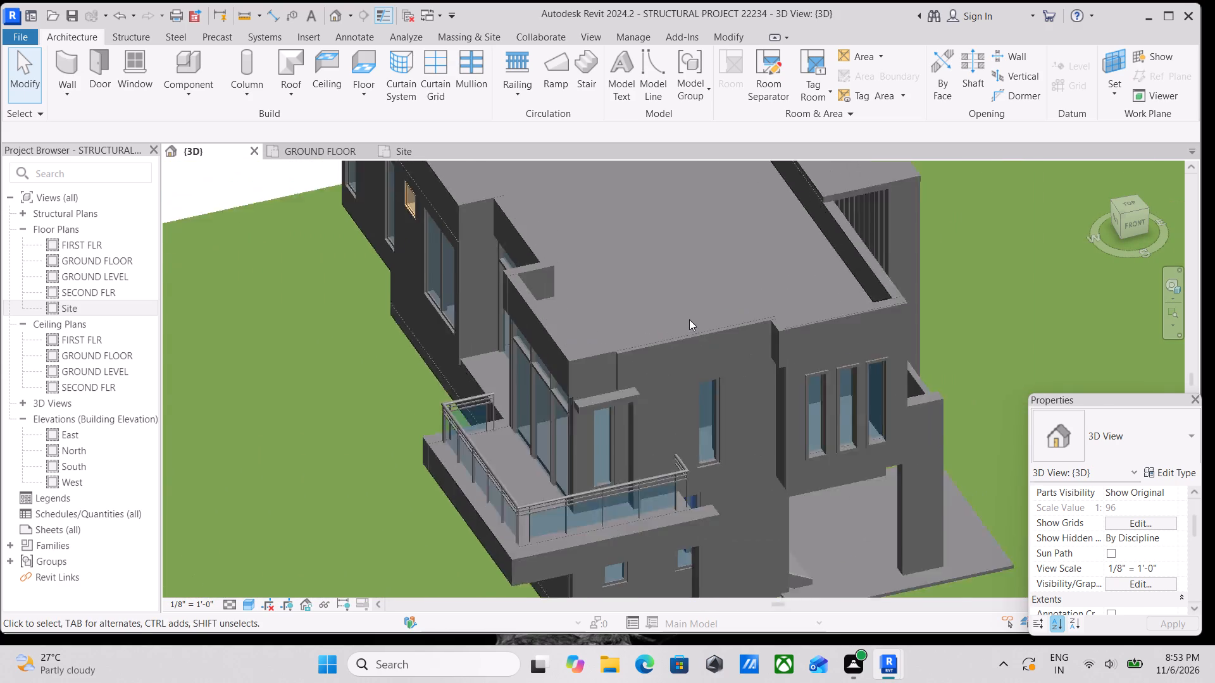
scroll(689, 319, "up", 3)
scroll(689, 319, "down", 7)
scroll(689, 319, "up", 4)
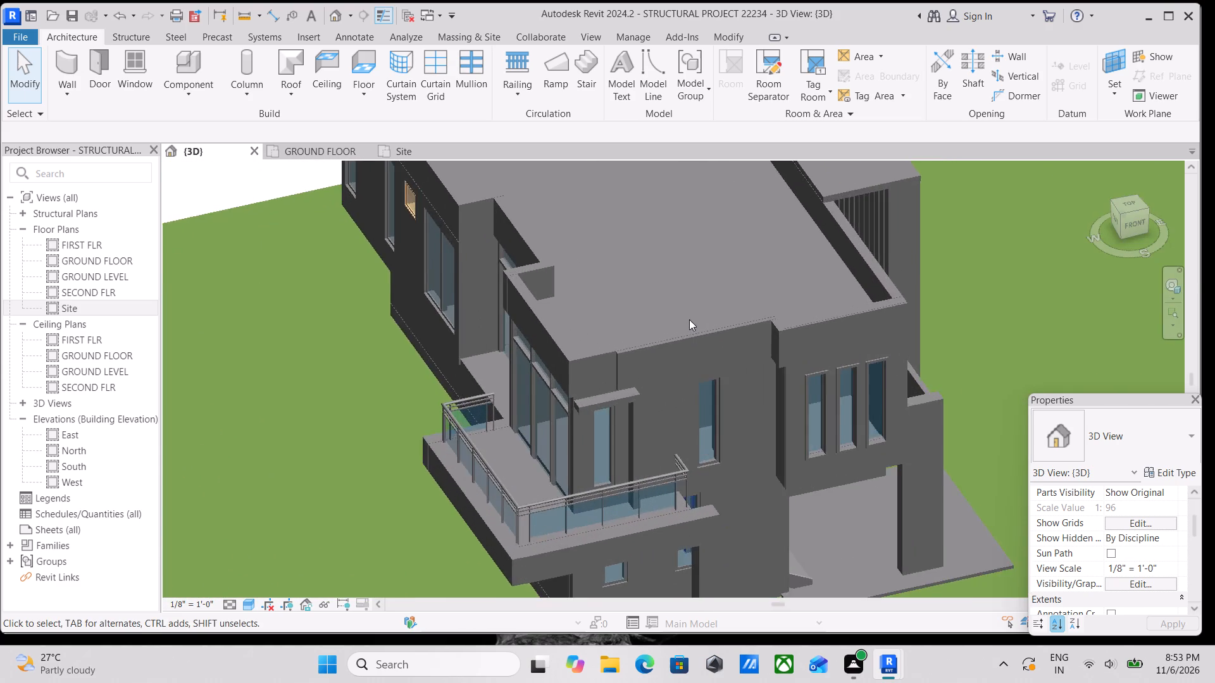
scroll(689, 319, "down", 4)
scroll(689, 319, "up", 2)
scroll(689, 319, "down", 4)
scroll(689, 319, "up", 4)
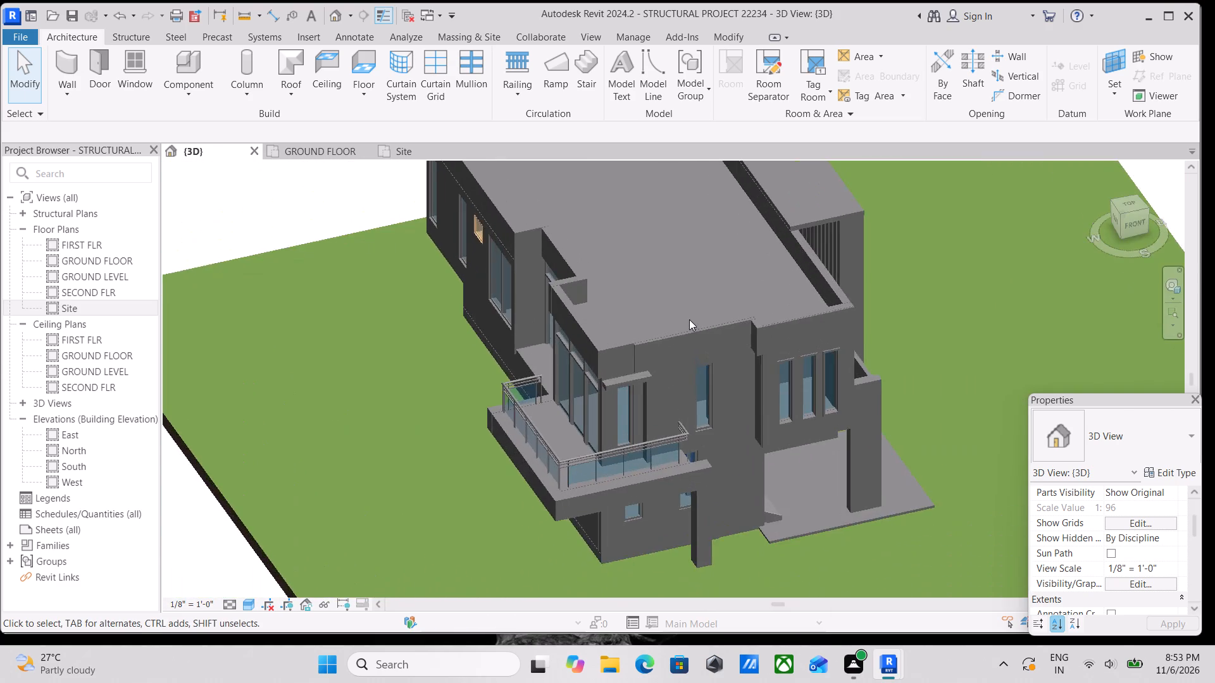
Examine the whole building on its lawn from a distance, from above the front-left corner.
scroll(689, 319, "down", 13)
scroll(689, 319, "up", 3)
scroll(689, 319, "down", 11)
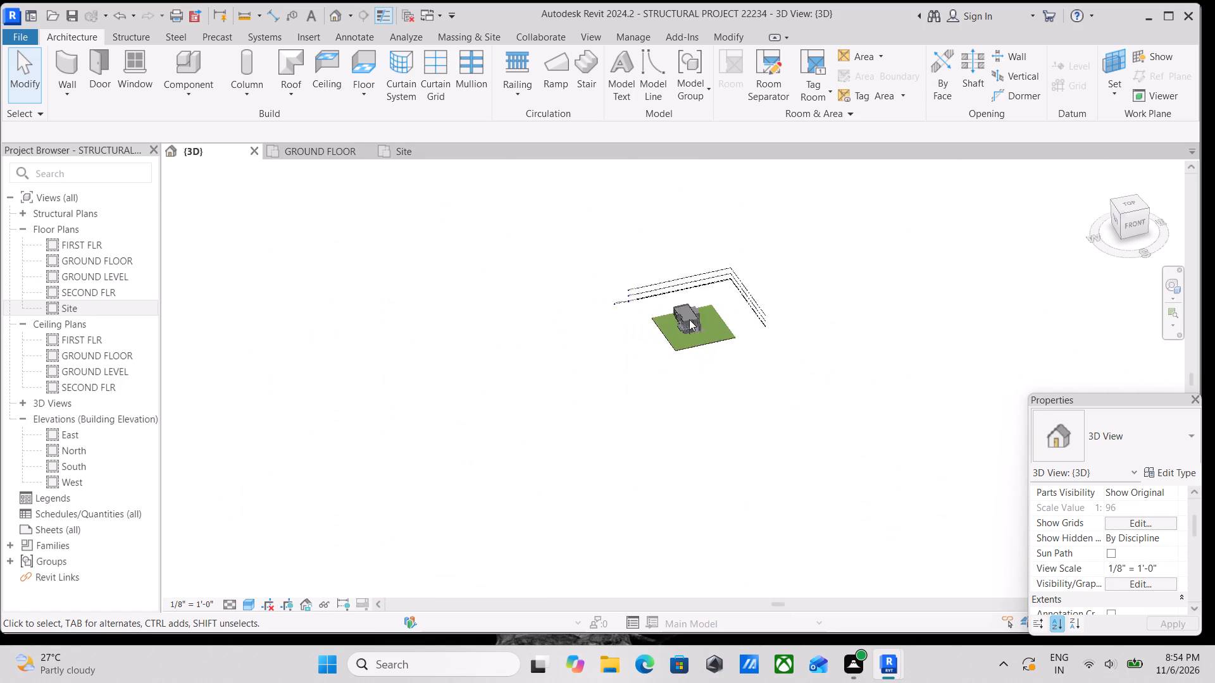
scroll(689, 319, "down", 1)
scroll(689, 319, "up", 9)
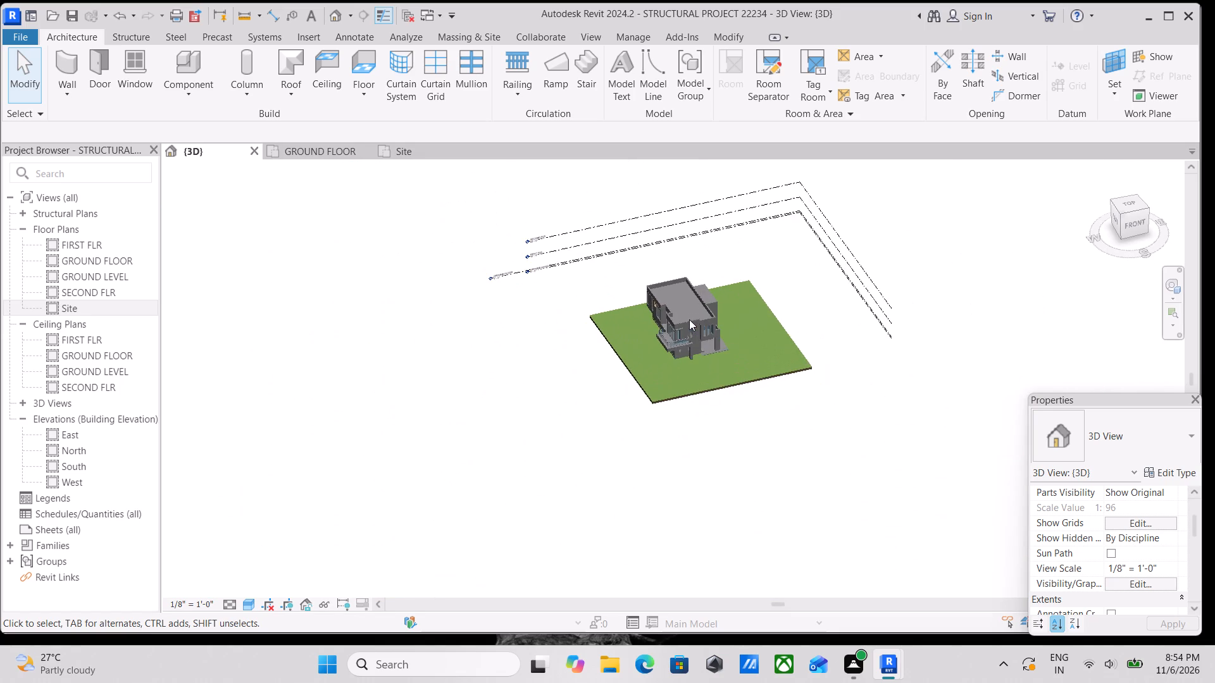
scroll(689, 319, "up", 8)
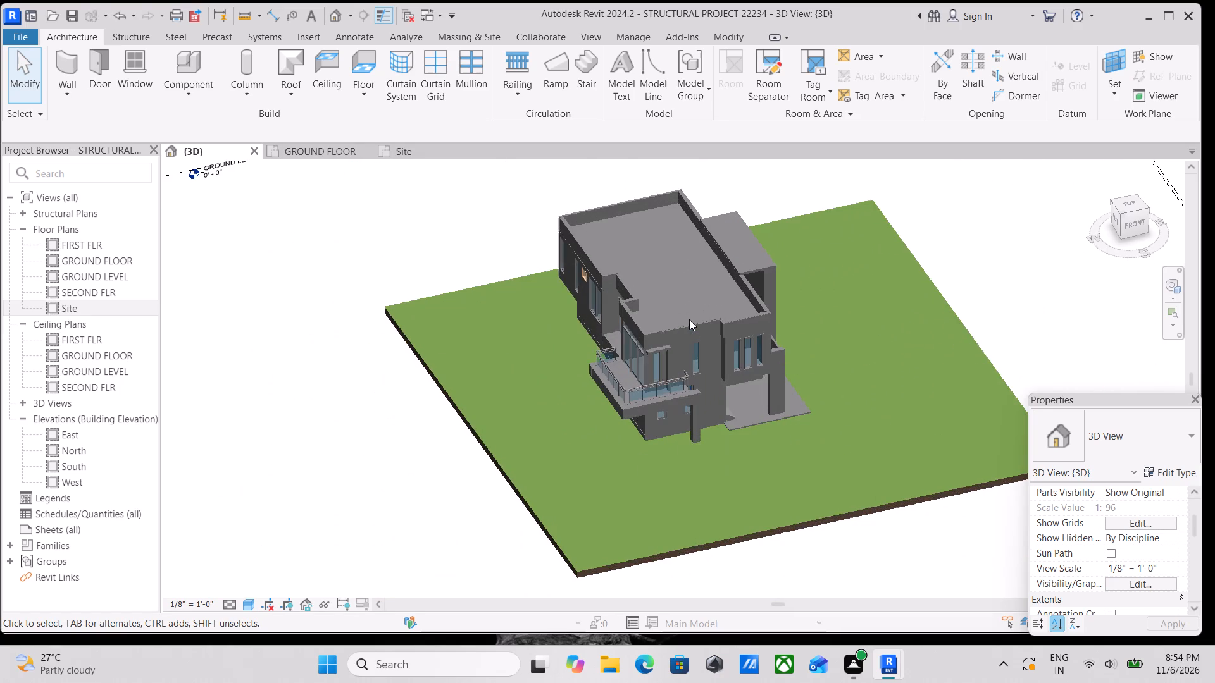
scroll(689, 319, "up", 4)
scroll(689, 319, "down", 4)
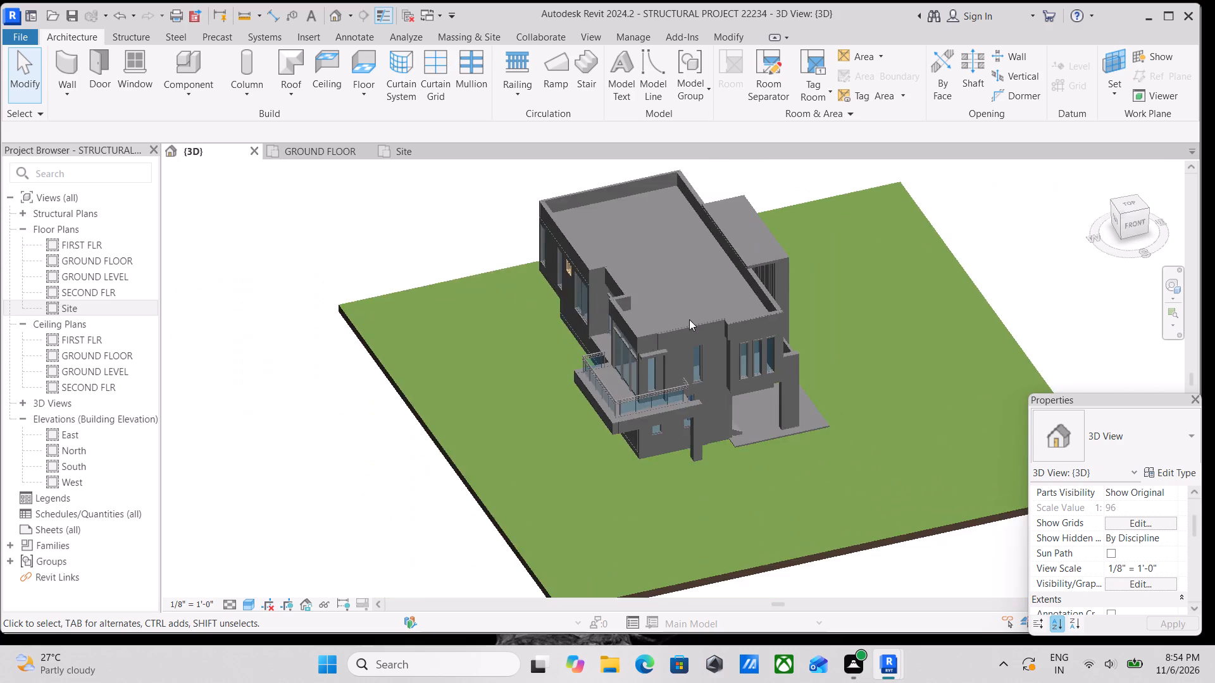
scroll(689, 319, "down", 6)
scroll(689, 319, "up", 4)
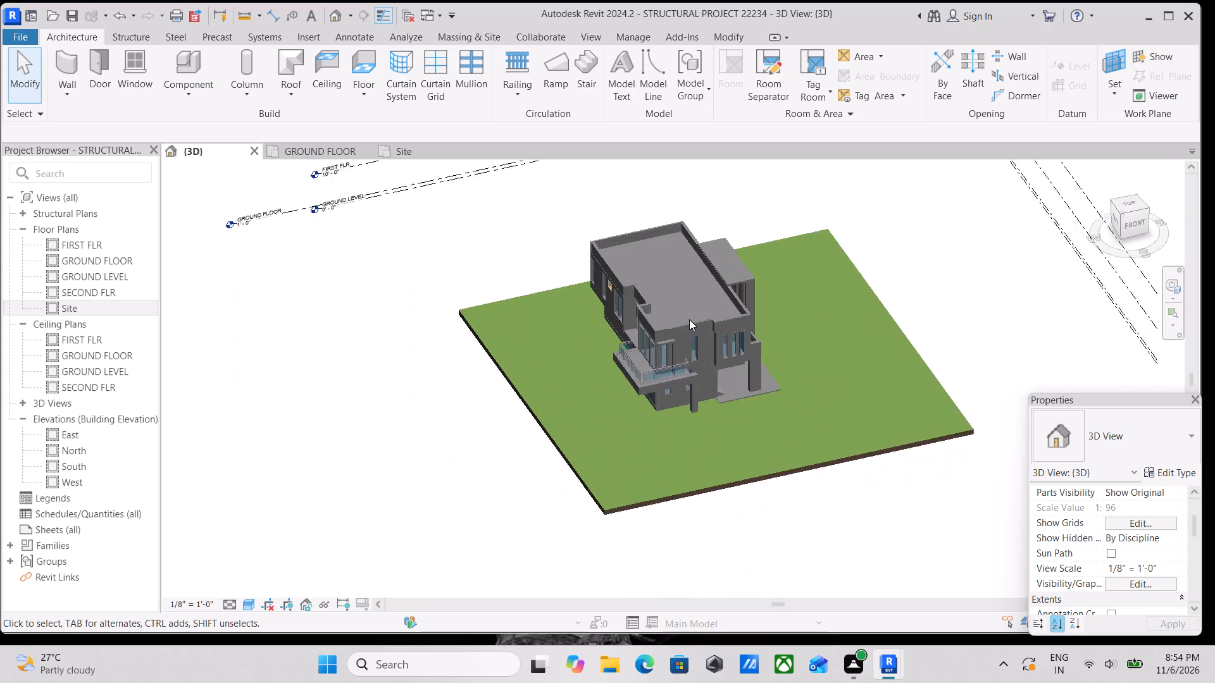
scroll(689, 319, "up", 1)
scroll(689, 319, "down", 9)
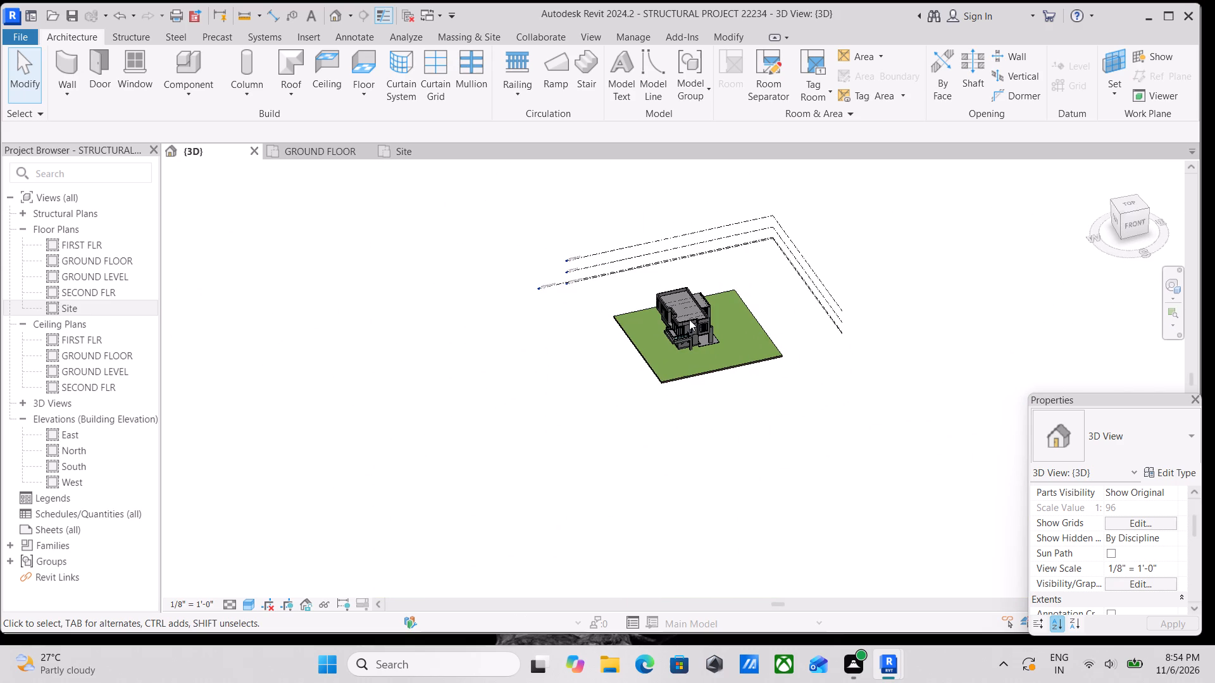
scroll(689, 319, "up", 1)
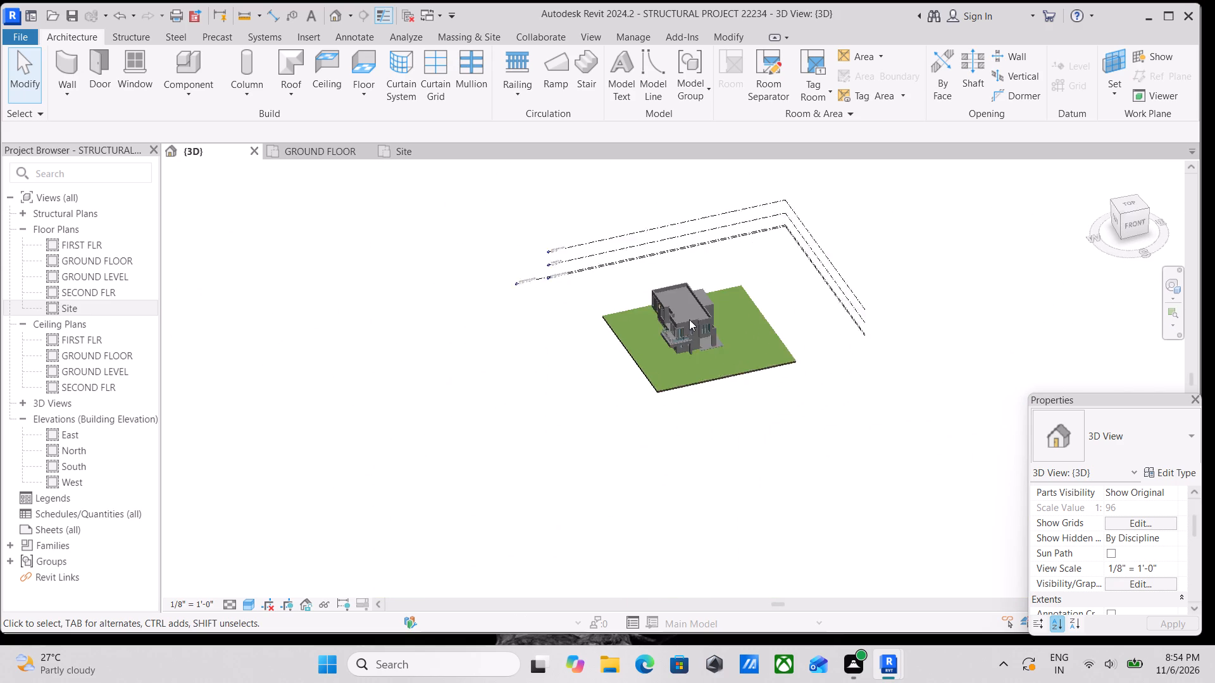
scroll(689, 319, "up", 2)
scroll(689, 319, "down", 3)
scroll(689, 319, "up", 2)
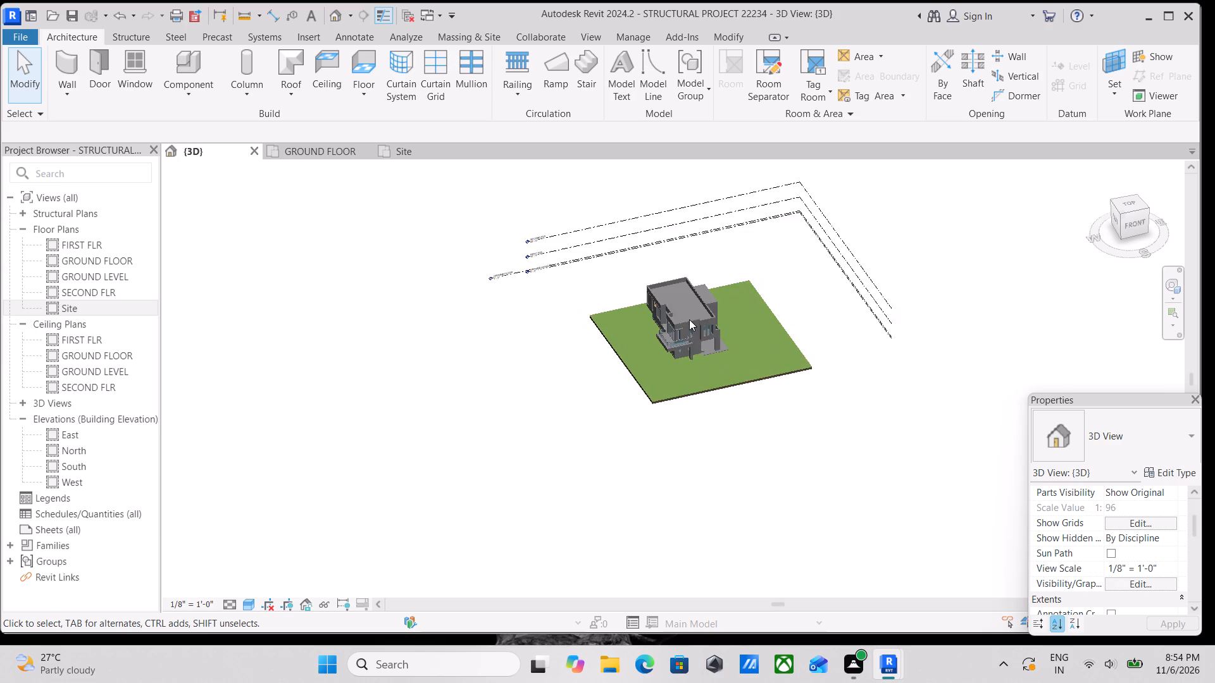
scroll(689, 319, "up", 12)
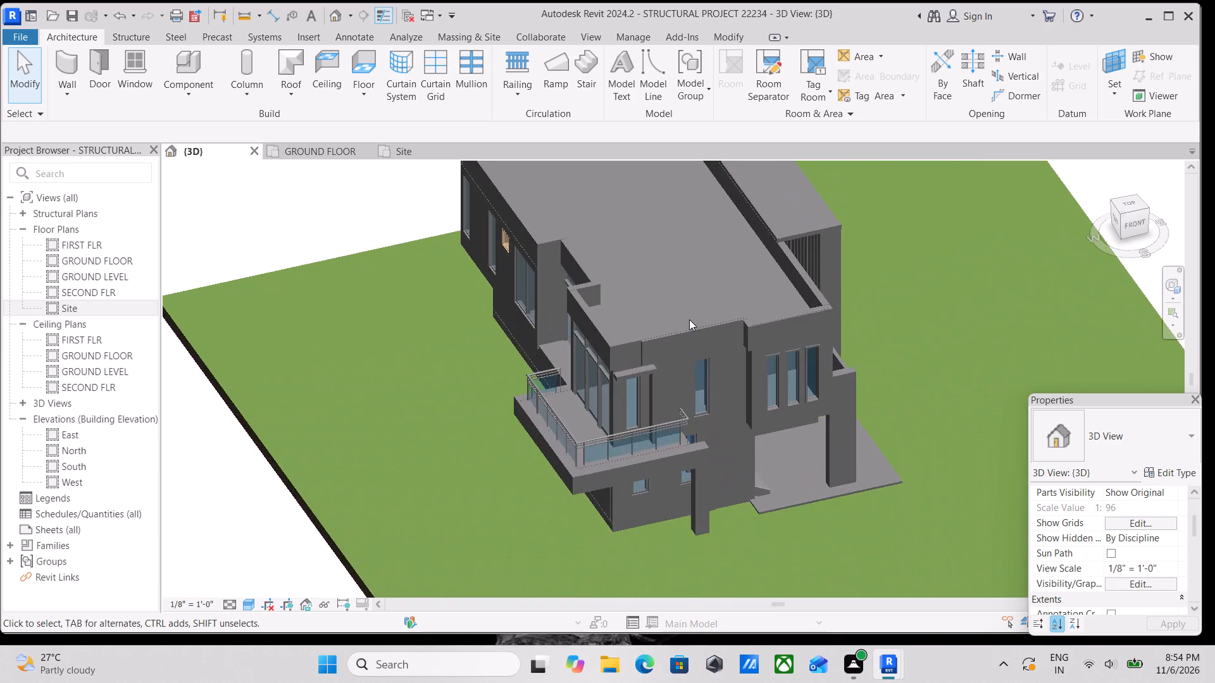
Examine the front parapet edge and cladding above the window frame projection and balcony.
scroll(689, 319, "up", 11)
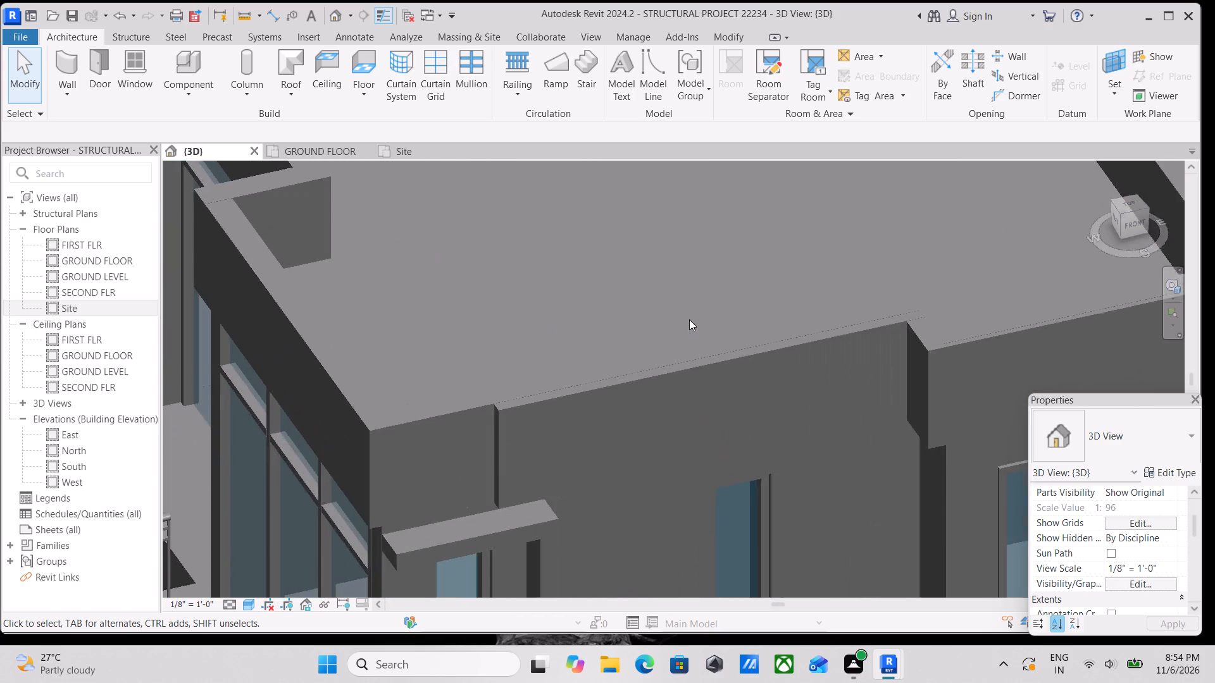
scroll(689, 319, "up", 2)
scroll(689, 319, "down", 5)
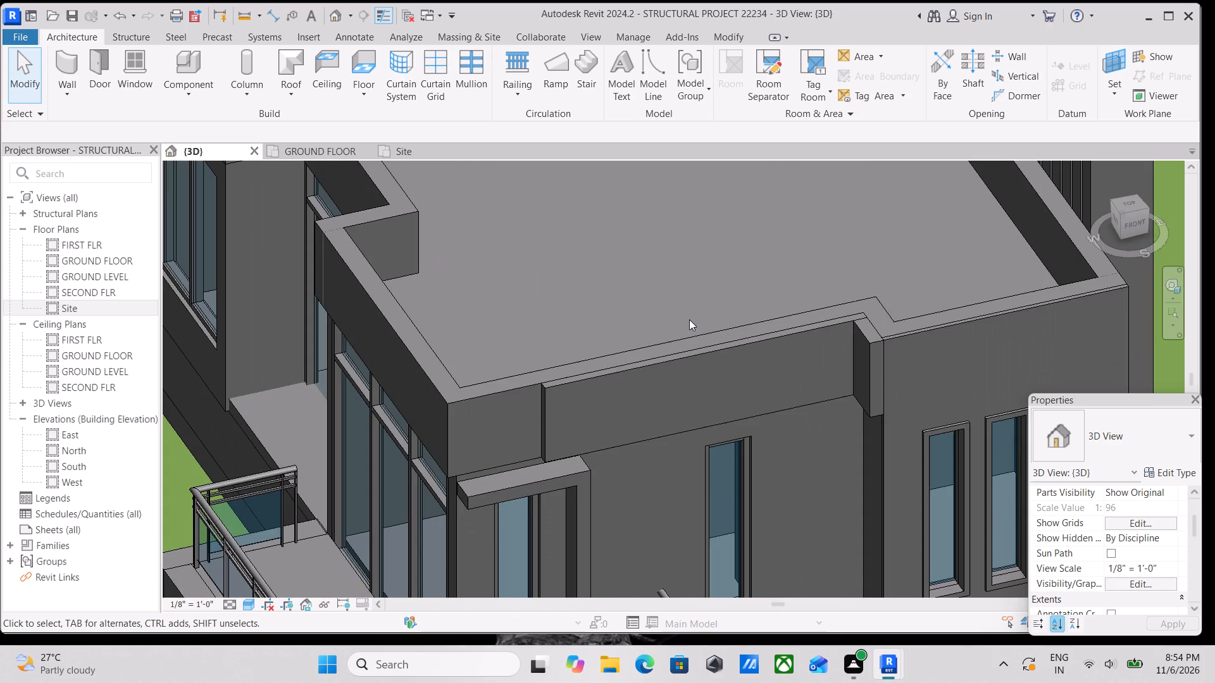
scroll(689, 319, "down", 3)
scroll(689, 319, "up", 9)
scroll(689, 319, "down", 1)
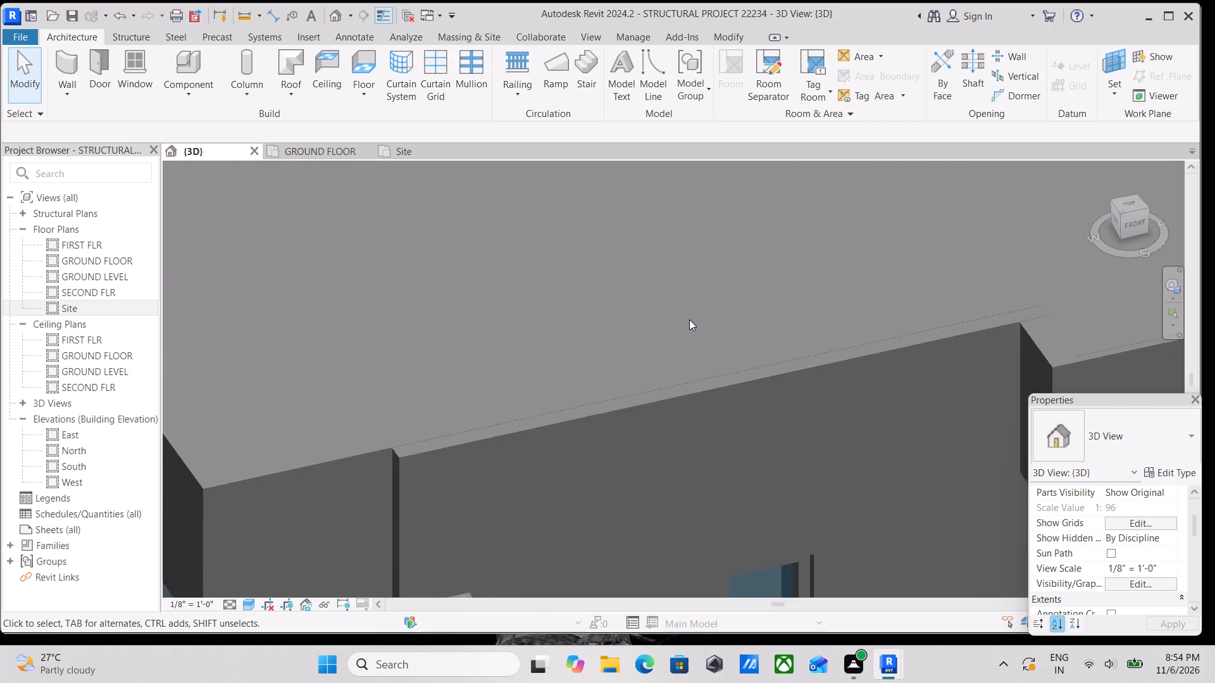
scroll(689, 319, "down", 10)
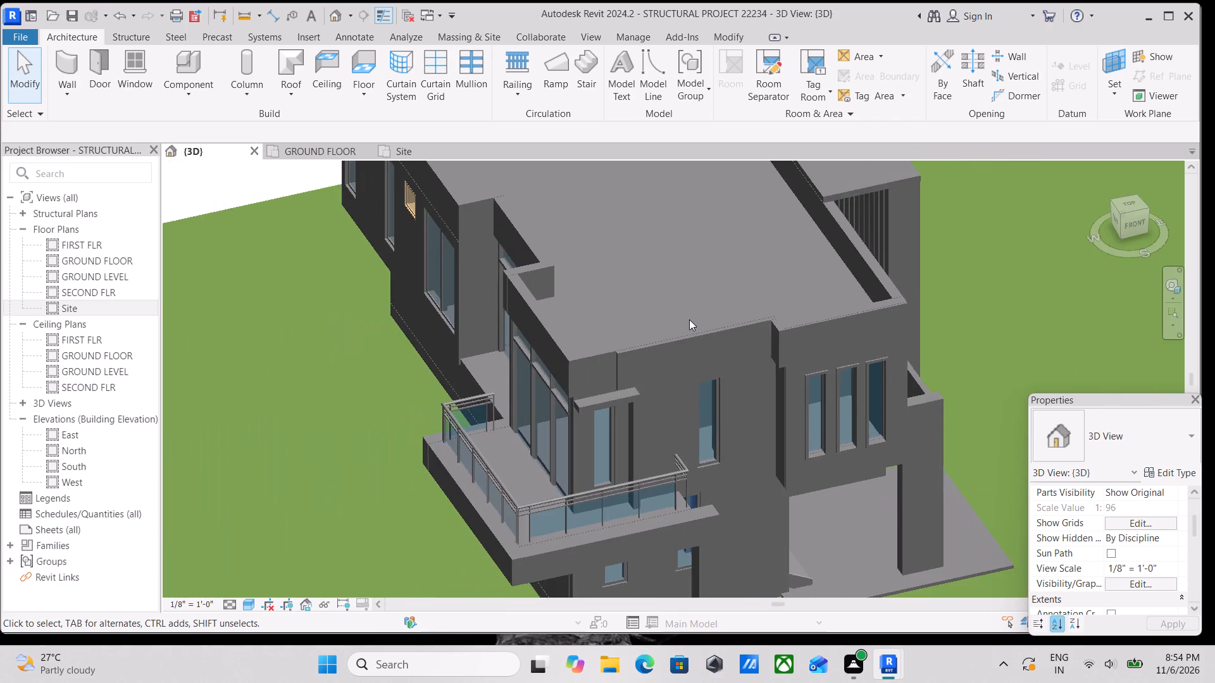
Examine the parapet corner where the front wall steps forward beside the three narrow windows.
scroll(689, 319, "up", 1)
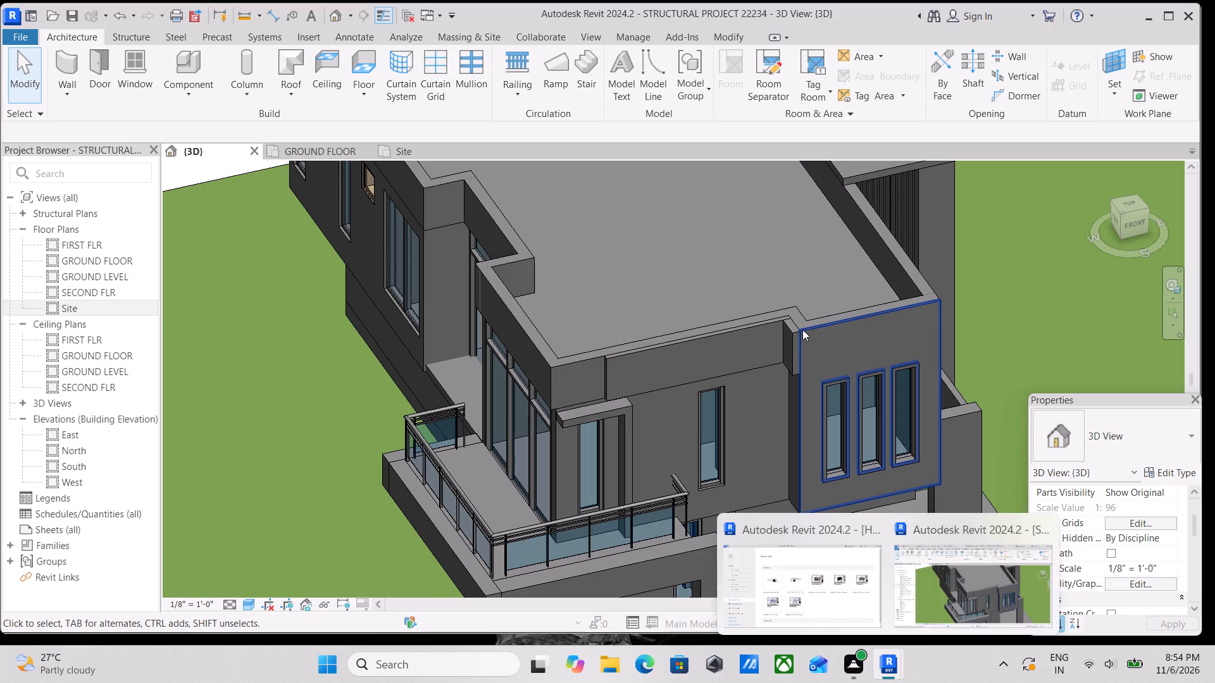
scroll(801, 321, "up", 8)
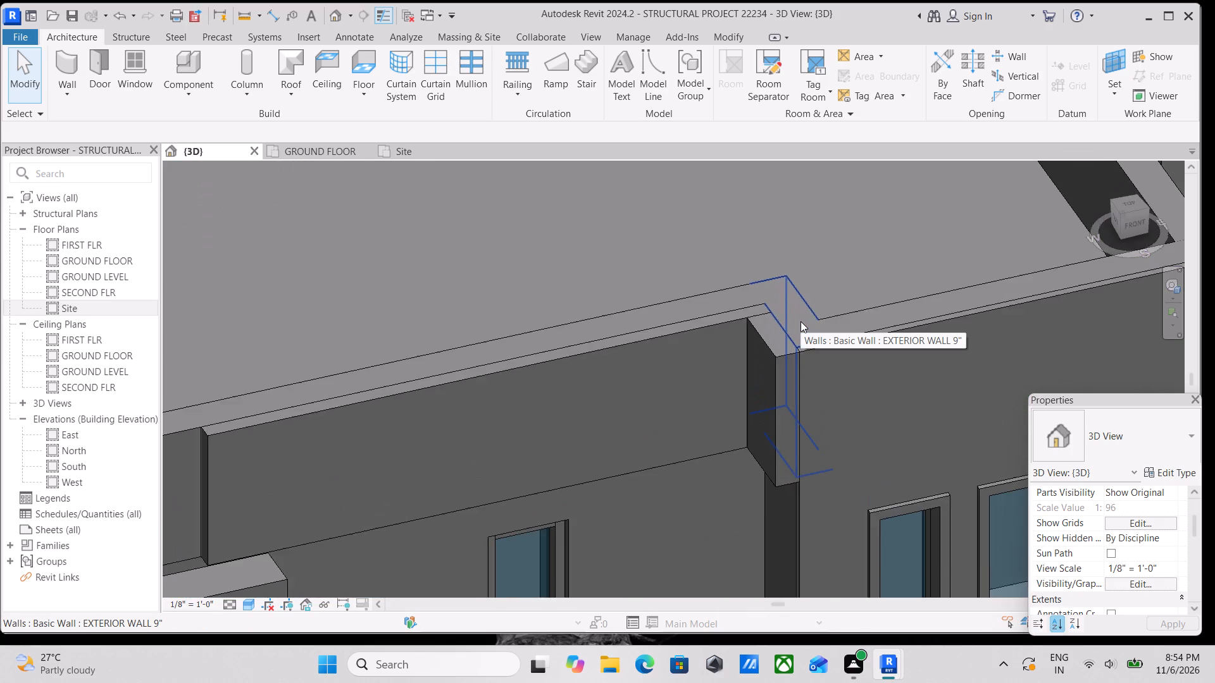
scroll(801, 321, "up", 7)
scroll(801, 321, "down", 3)
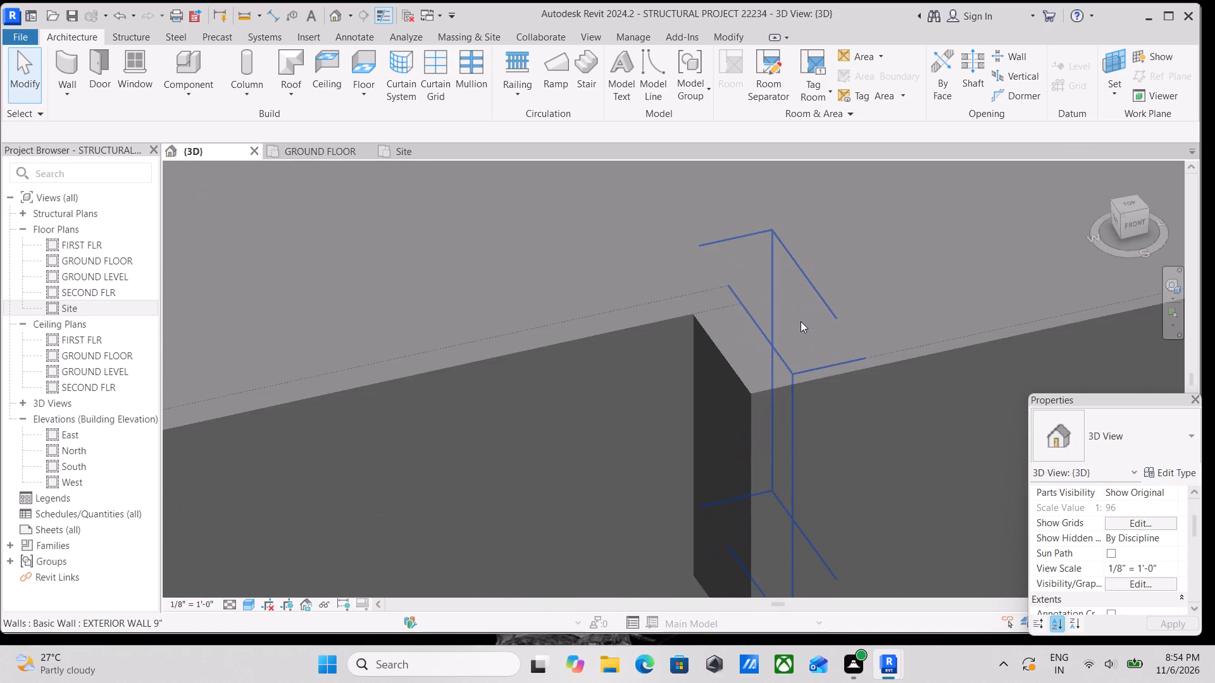
scroll(801, 321, "up", 2)
scroll(801, 321, "down", 6)
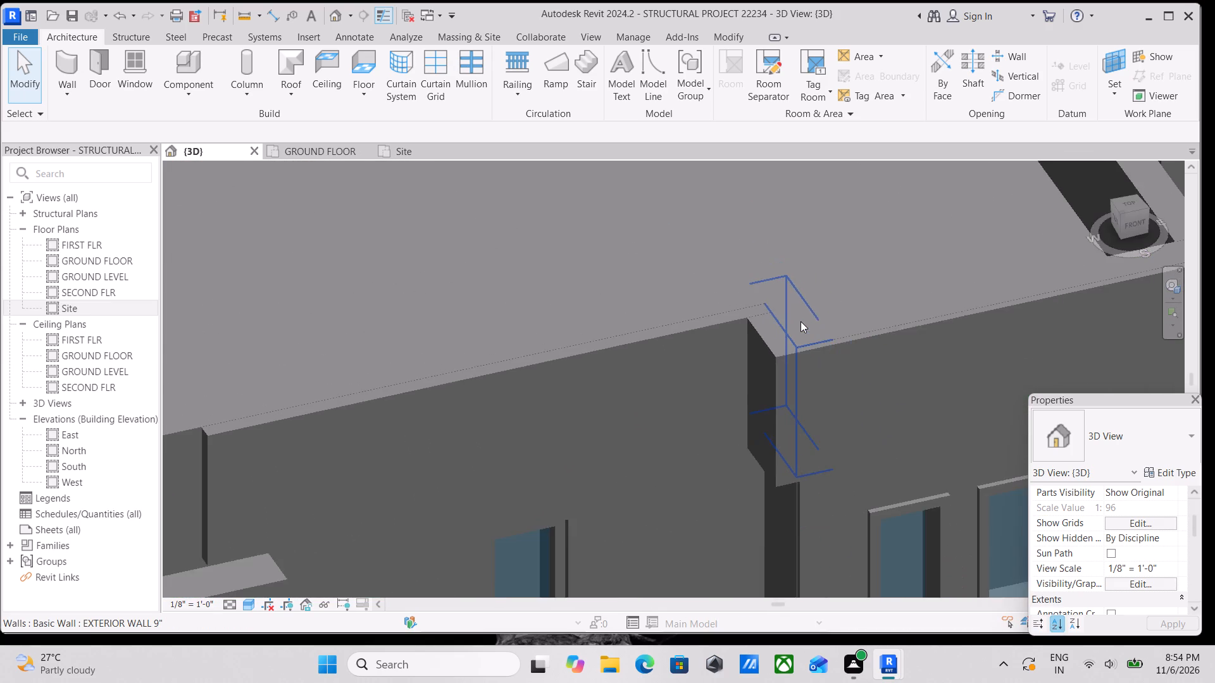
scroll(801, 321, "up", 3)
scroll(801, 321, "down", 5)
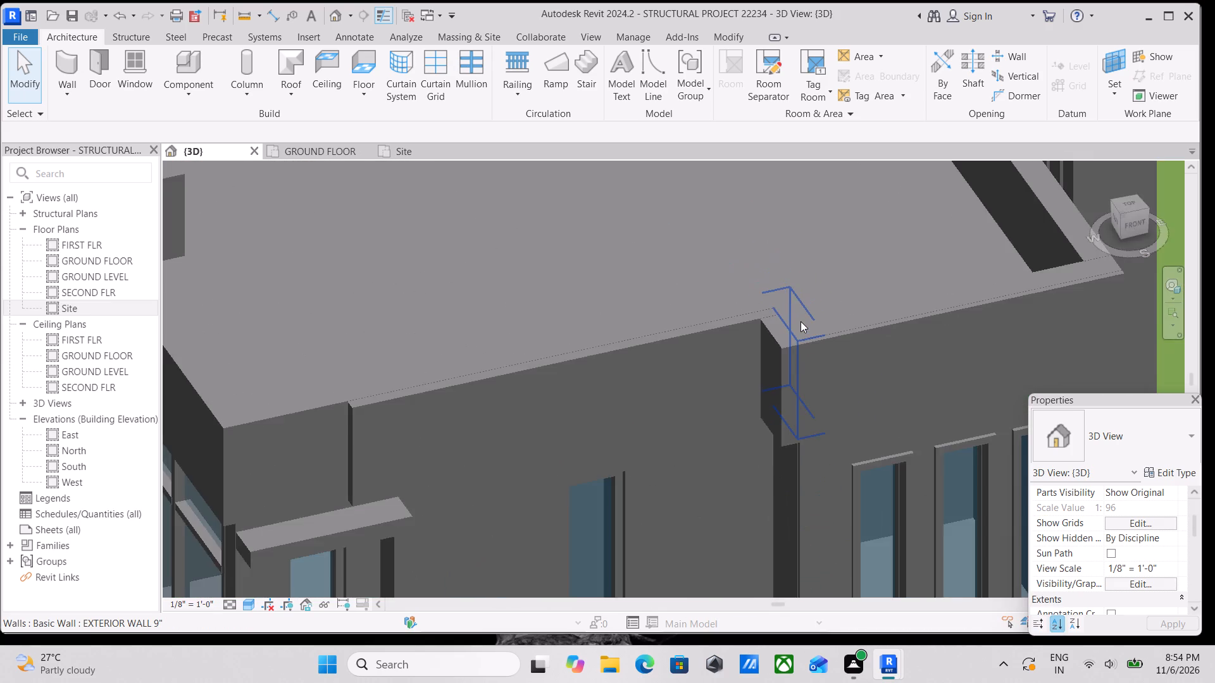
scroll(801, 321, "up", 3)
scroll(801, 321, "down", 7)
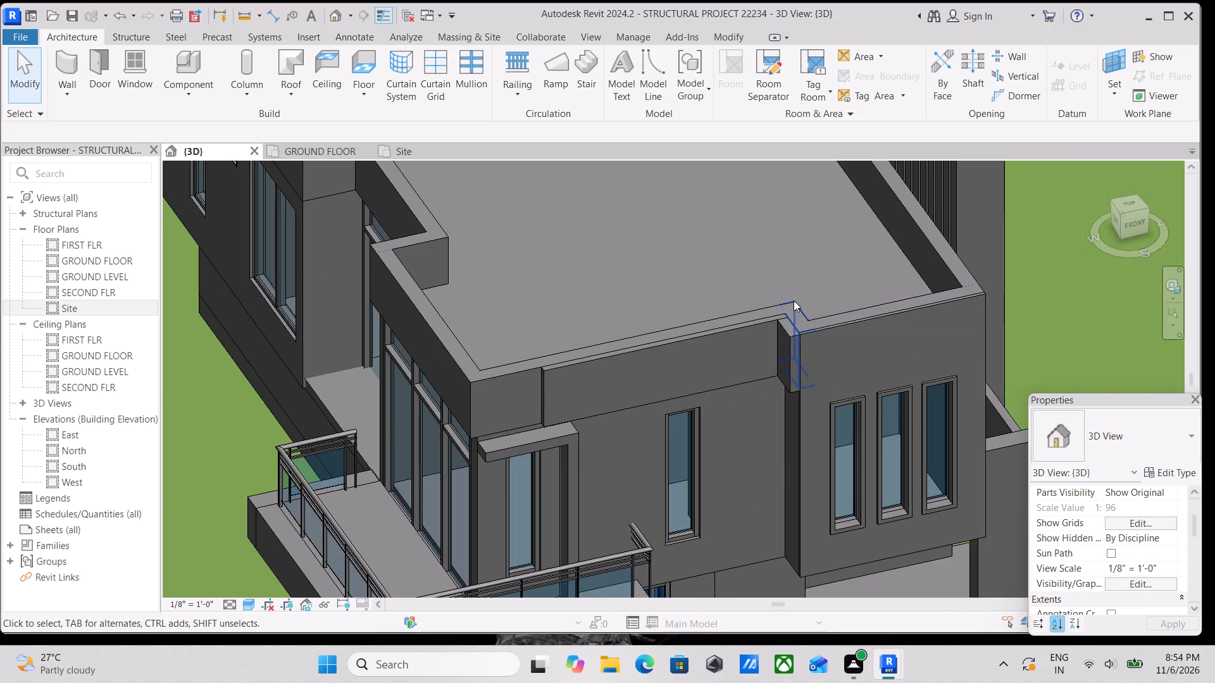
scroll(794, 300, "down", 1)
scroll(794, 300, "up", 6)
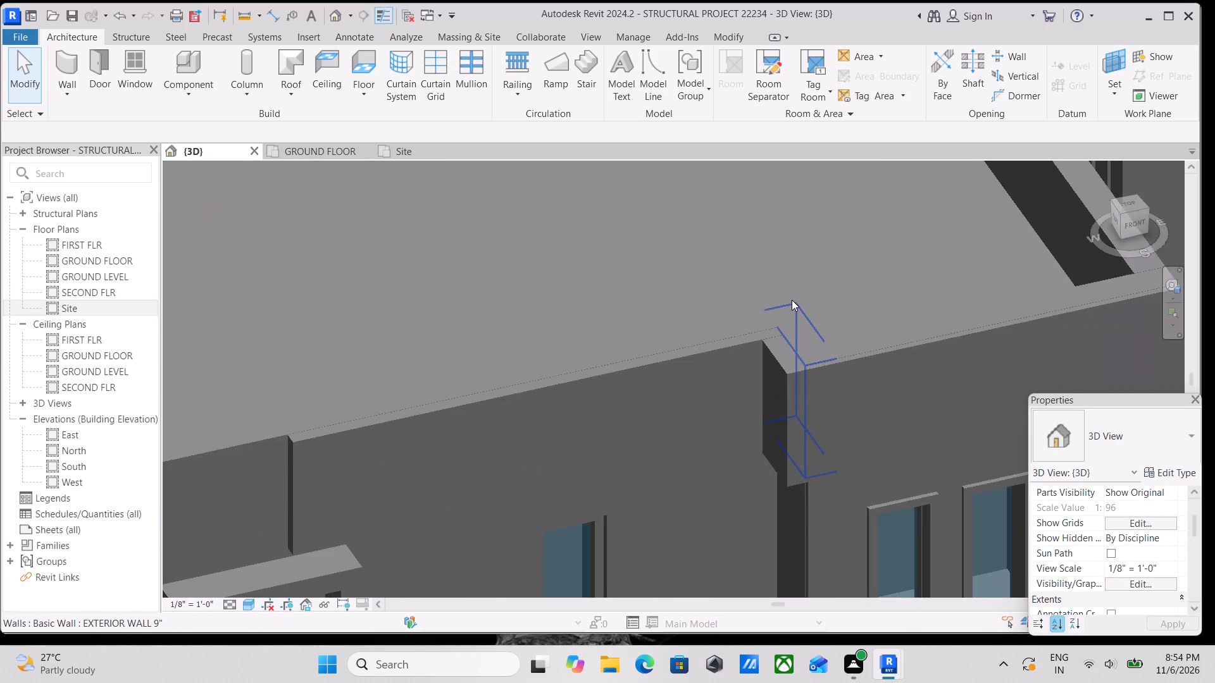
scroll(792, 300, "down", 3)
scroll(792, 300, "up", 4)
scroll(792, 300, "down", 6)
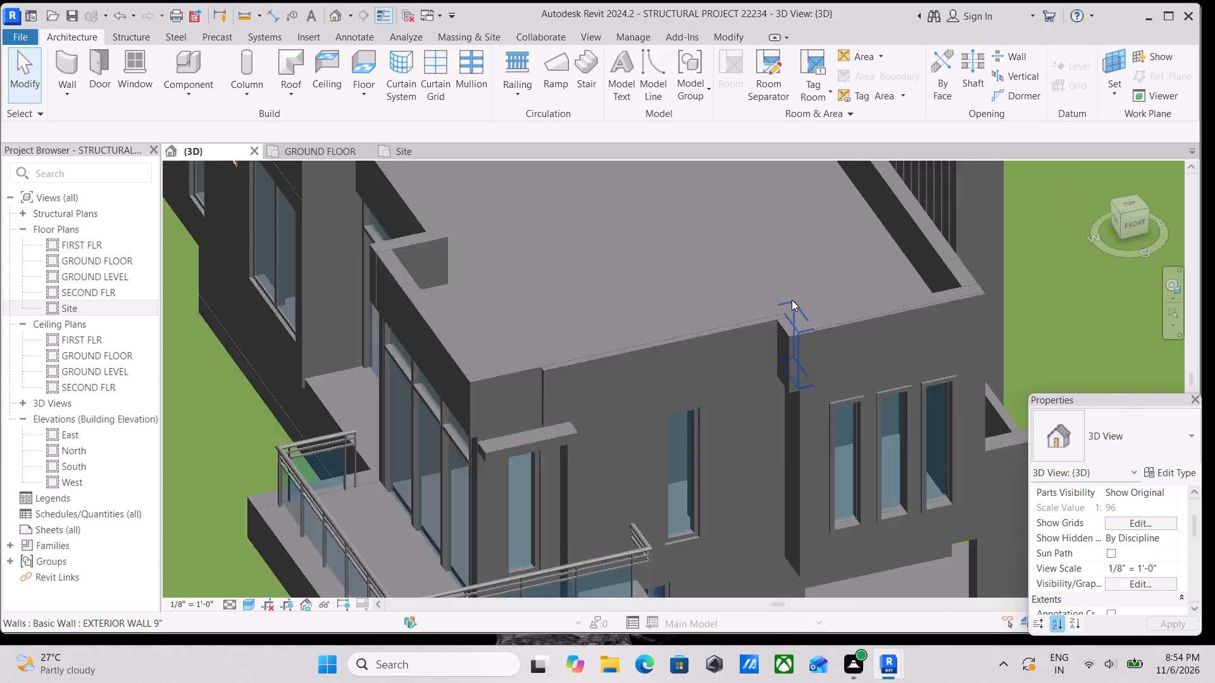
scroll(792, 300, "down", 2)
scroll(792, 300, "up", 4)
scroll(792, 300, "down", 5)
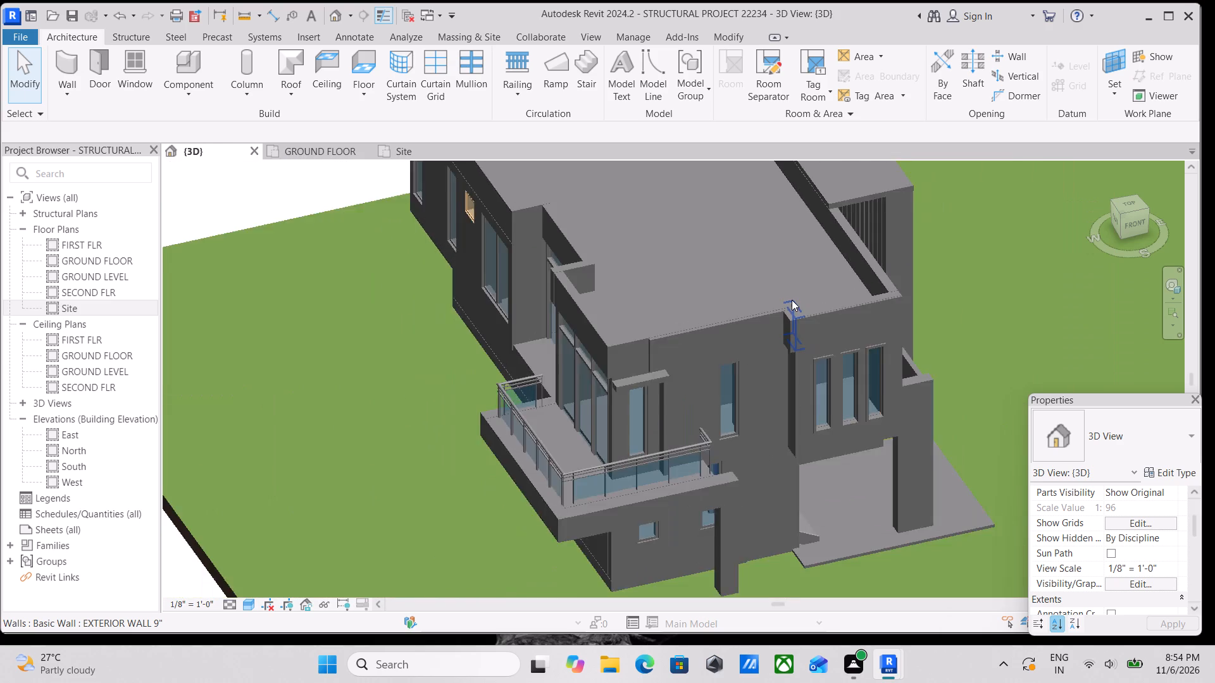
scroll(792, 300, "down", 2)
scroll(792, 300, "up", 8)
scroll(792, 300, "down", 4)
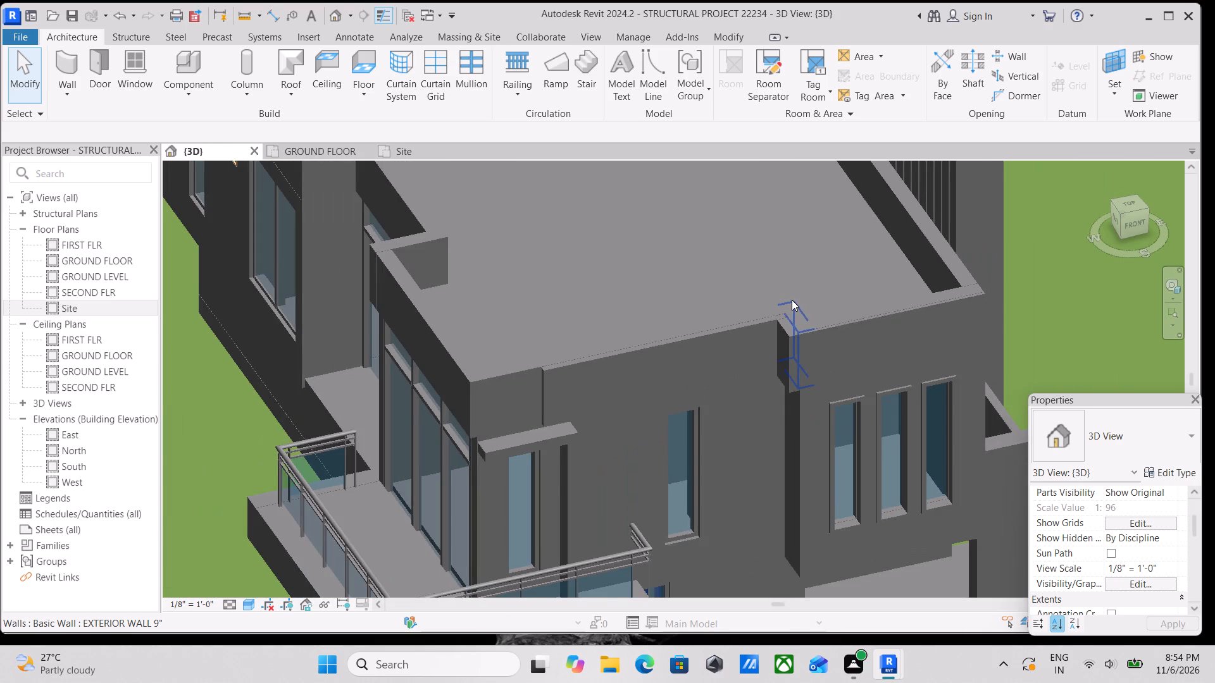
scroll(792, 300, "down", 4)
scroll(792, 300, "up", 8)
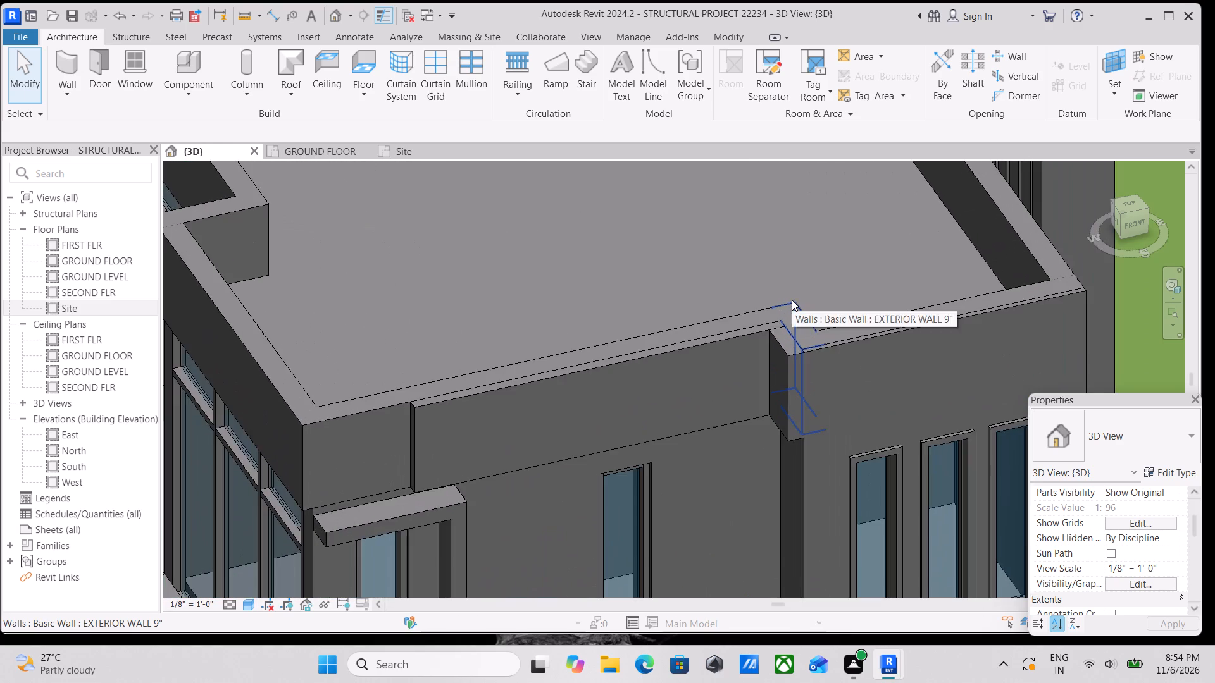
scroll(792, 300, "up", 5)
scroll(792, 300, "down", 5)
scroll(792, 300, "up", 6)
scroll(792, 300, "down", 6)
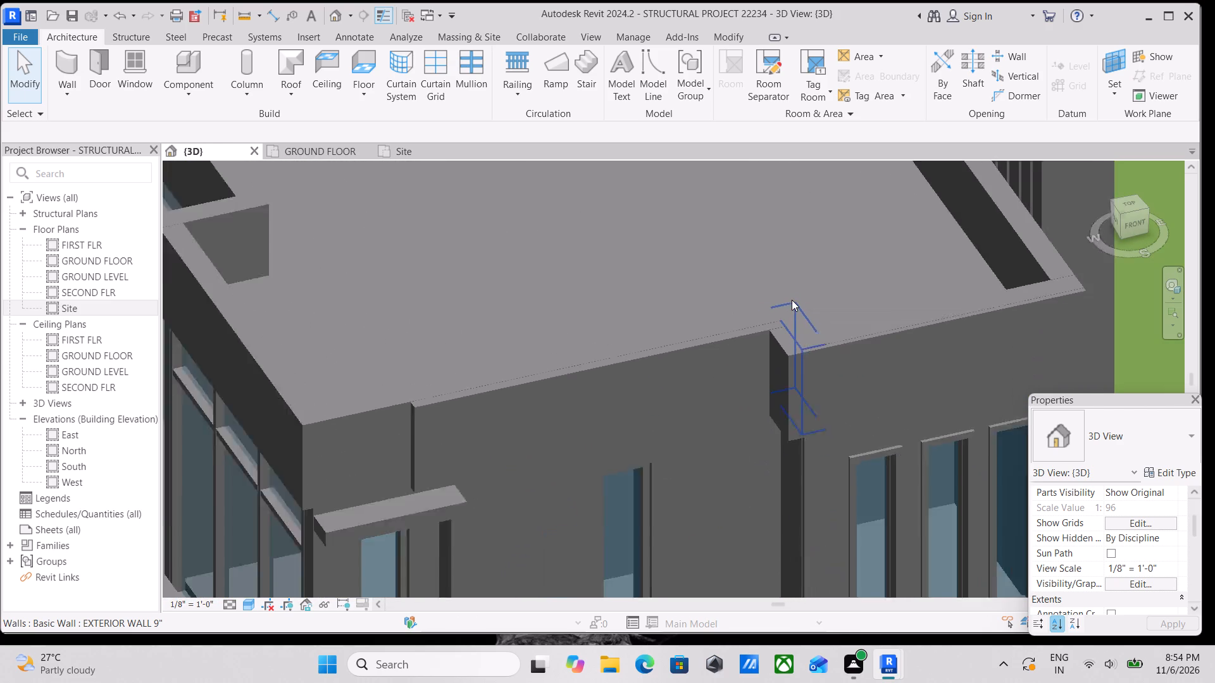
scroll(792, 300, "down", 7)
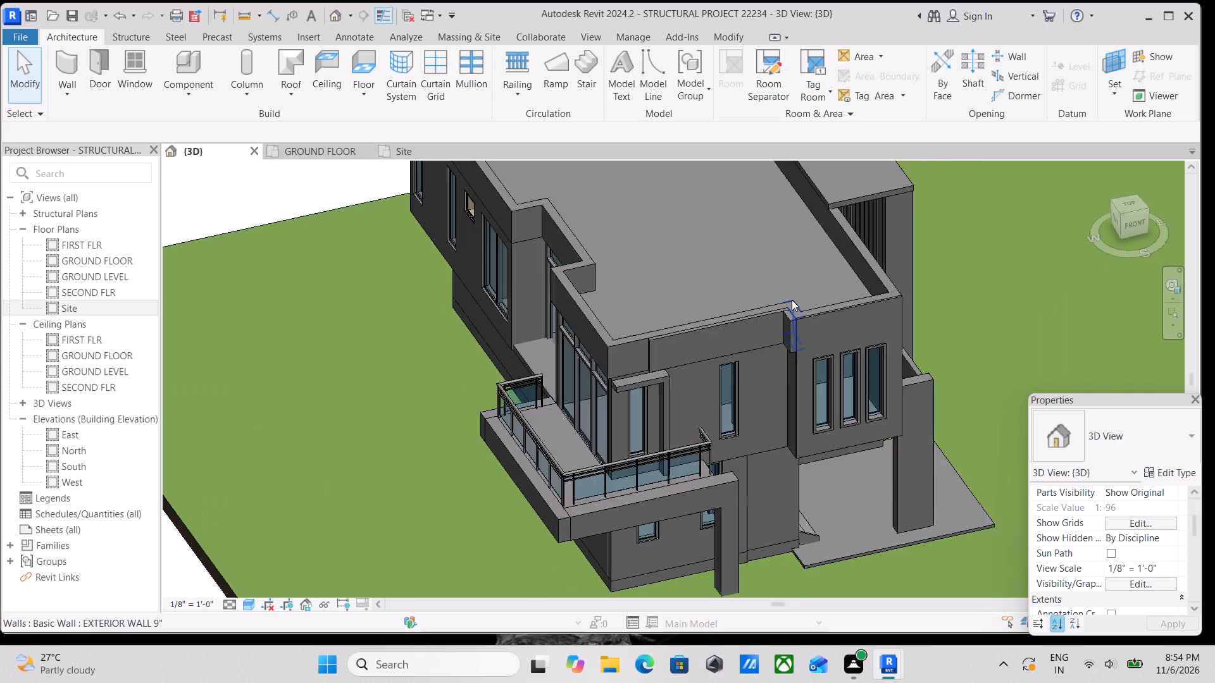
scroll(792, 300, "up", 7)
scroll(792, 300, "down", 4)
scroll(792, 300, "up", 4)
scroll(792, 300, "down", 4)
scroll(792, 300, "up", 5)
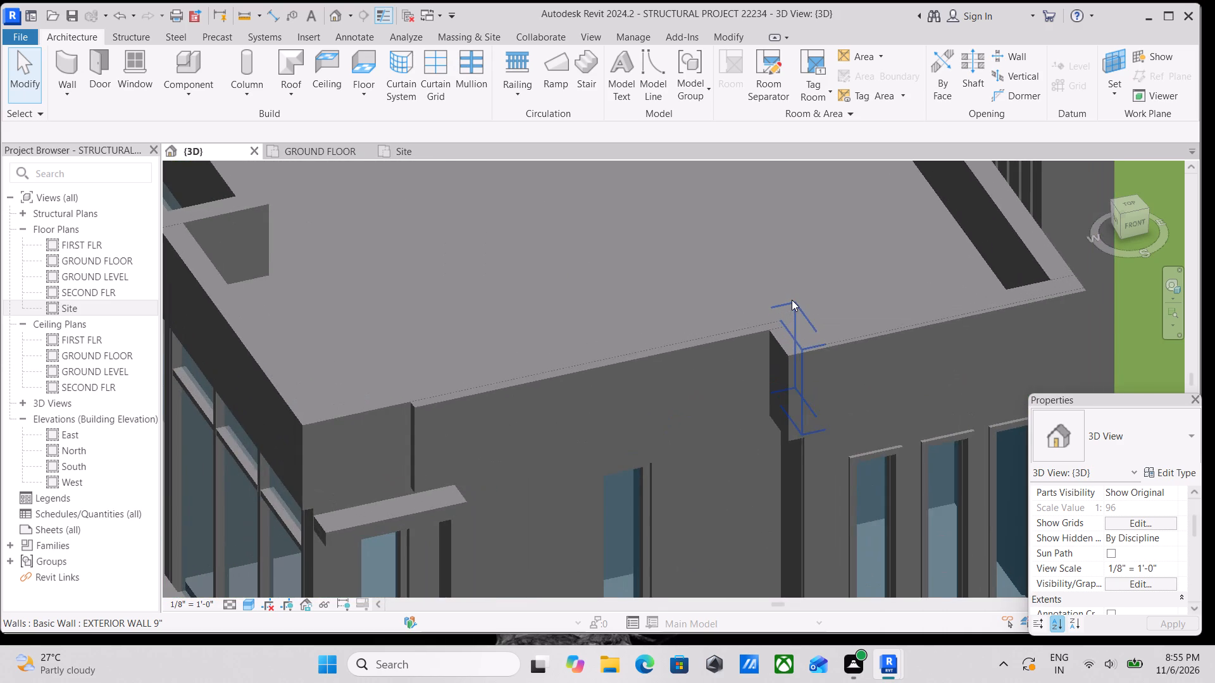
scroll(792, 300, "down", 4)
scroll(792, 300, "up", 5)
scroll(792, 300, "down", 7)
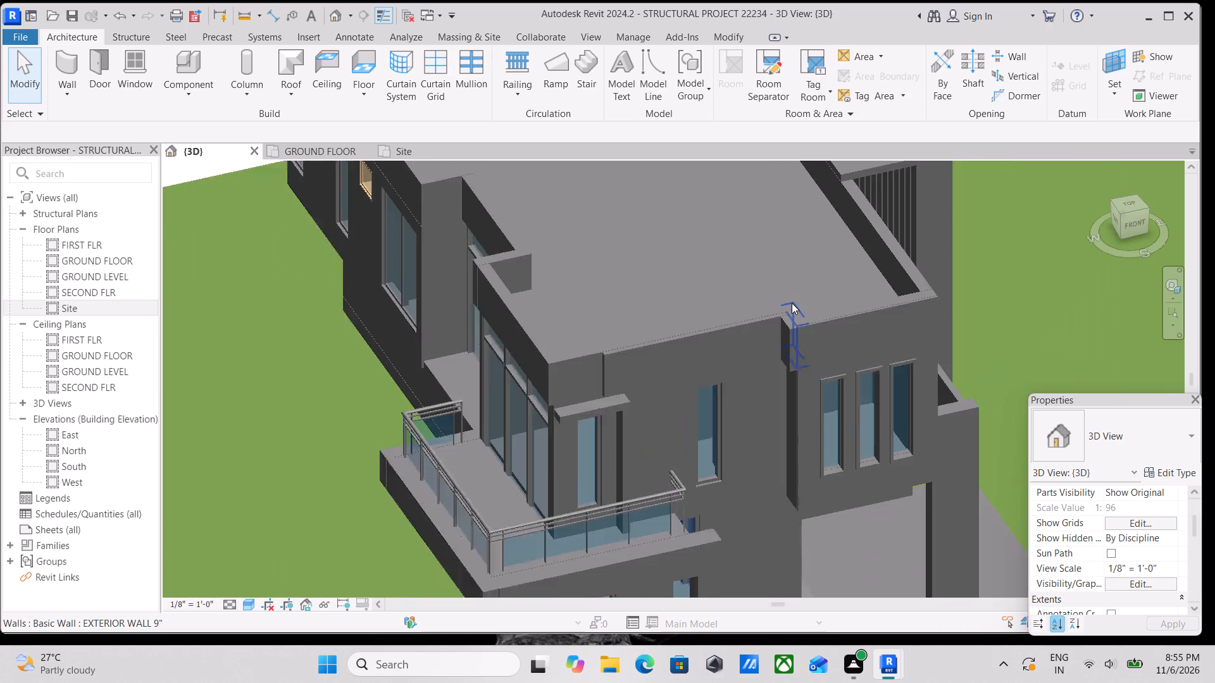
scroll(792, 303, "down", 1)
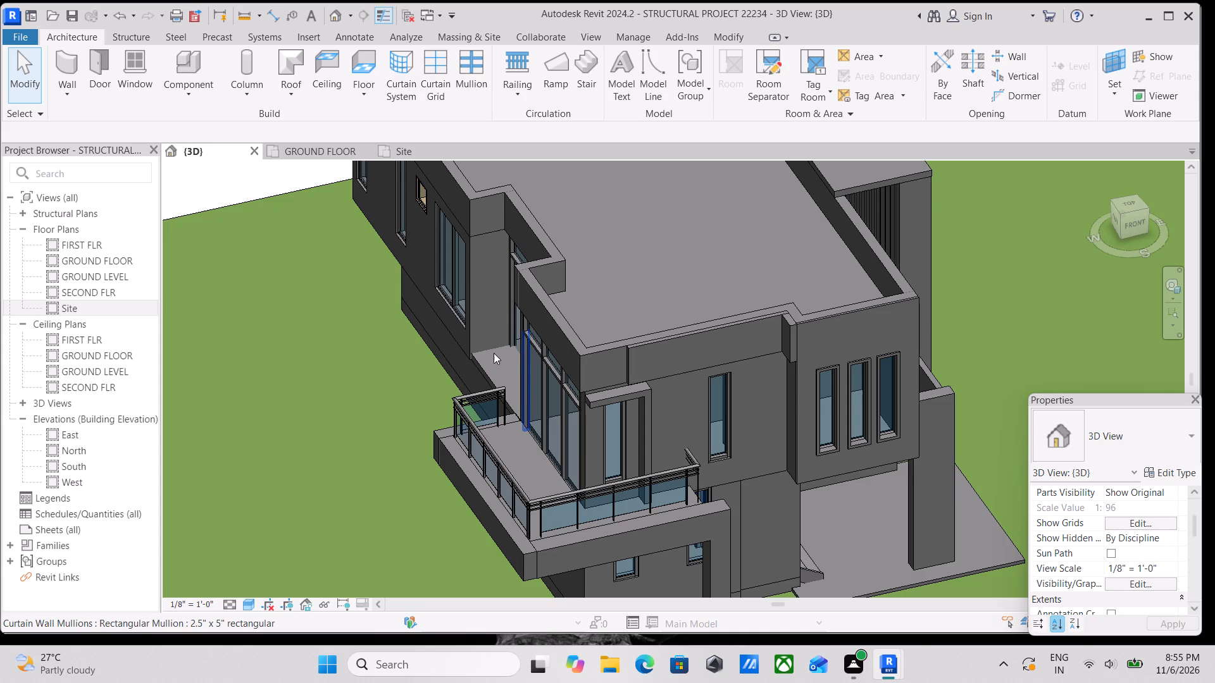
Examine the whole building and its lawn from a distance, from above the front-left corner.
scroll(494, 353, "down", 2)
scroll(494, 353, "up", 3)
scroll(494, 353, "down", 3)
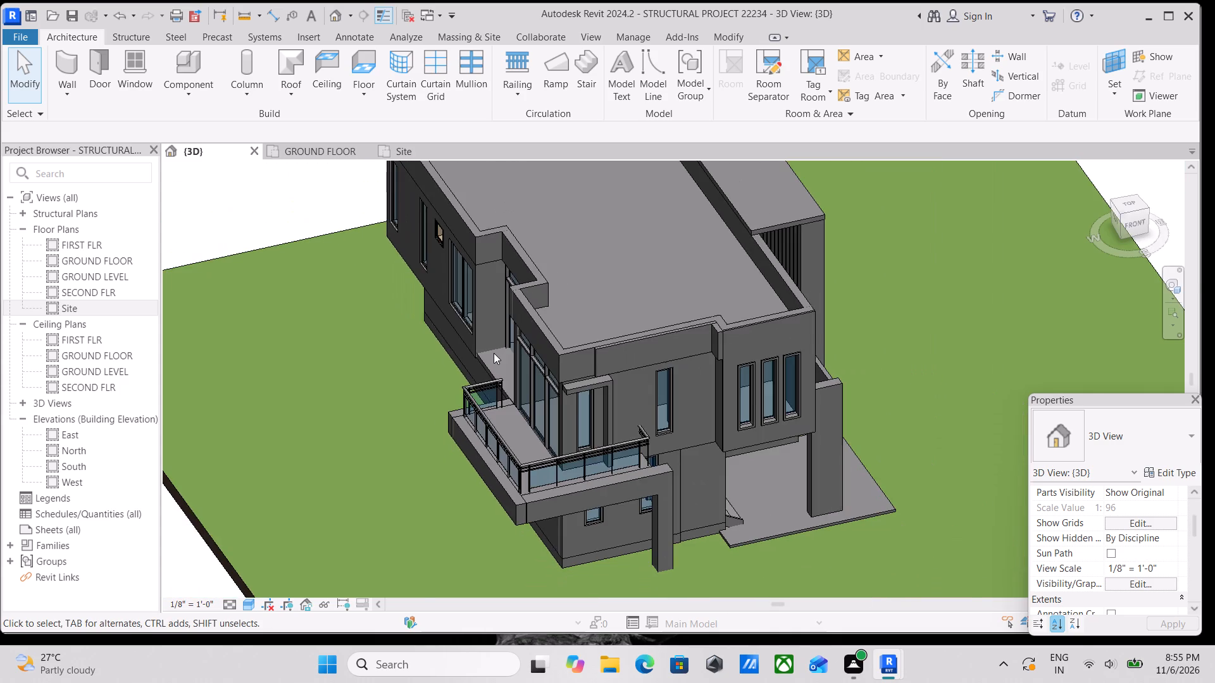
scroll(494, 353, "down", 4)
scroll(494, 353, "up", 4)
scroll(494, 353, "down", 4)
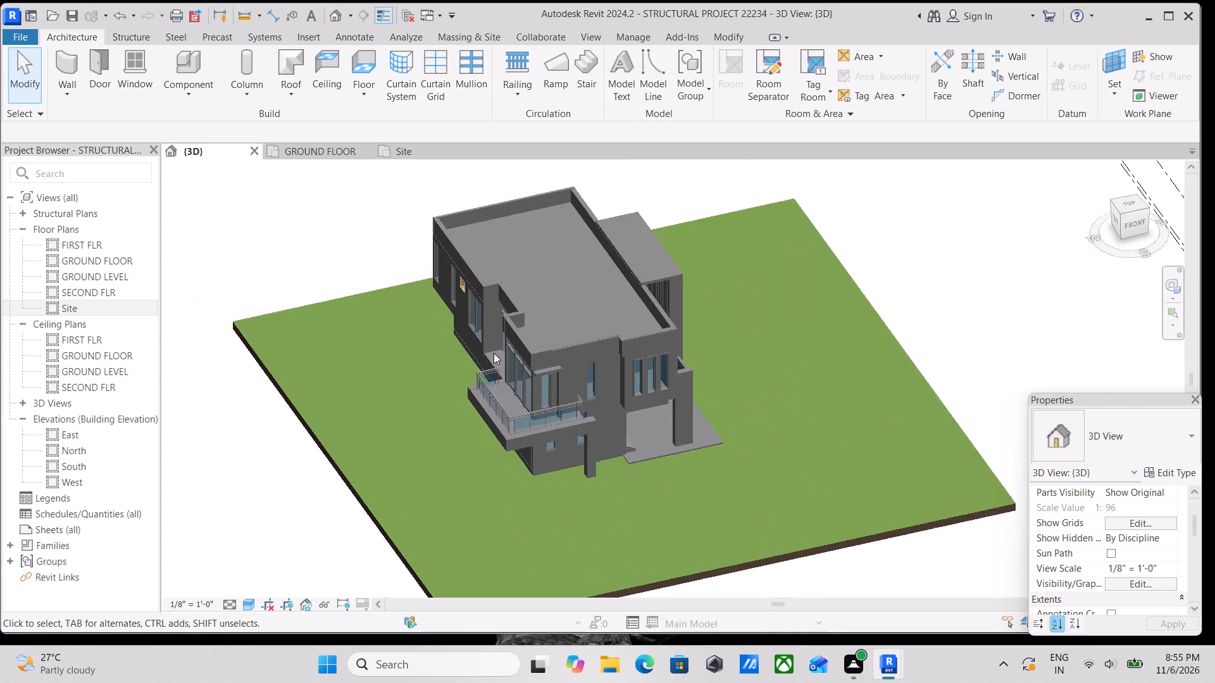
scroll(494, 353, "down", 6)
scroll(494, 353, "up", 2)
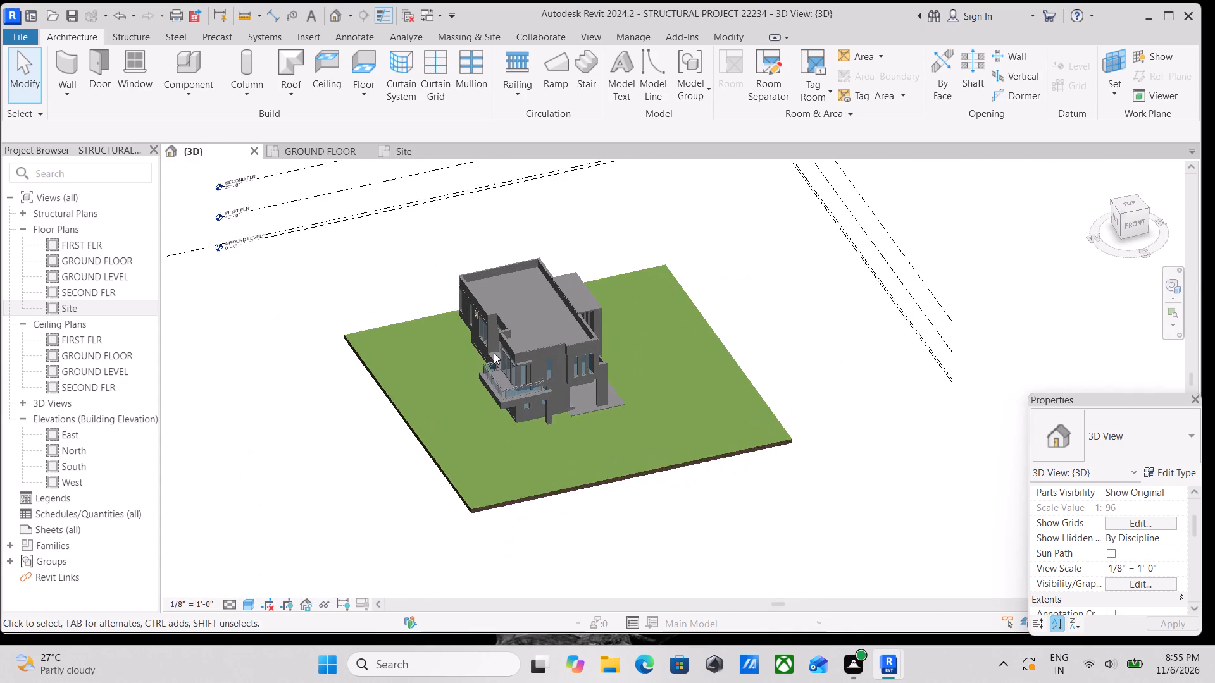
Examine the roof parapet and cladding above the balcony glazing, the window frame projection and the front first-floor windows.
scroll(494, 353, "up", 9)
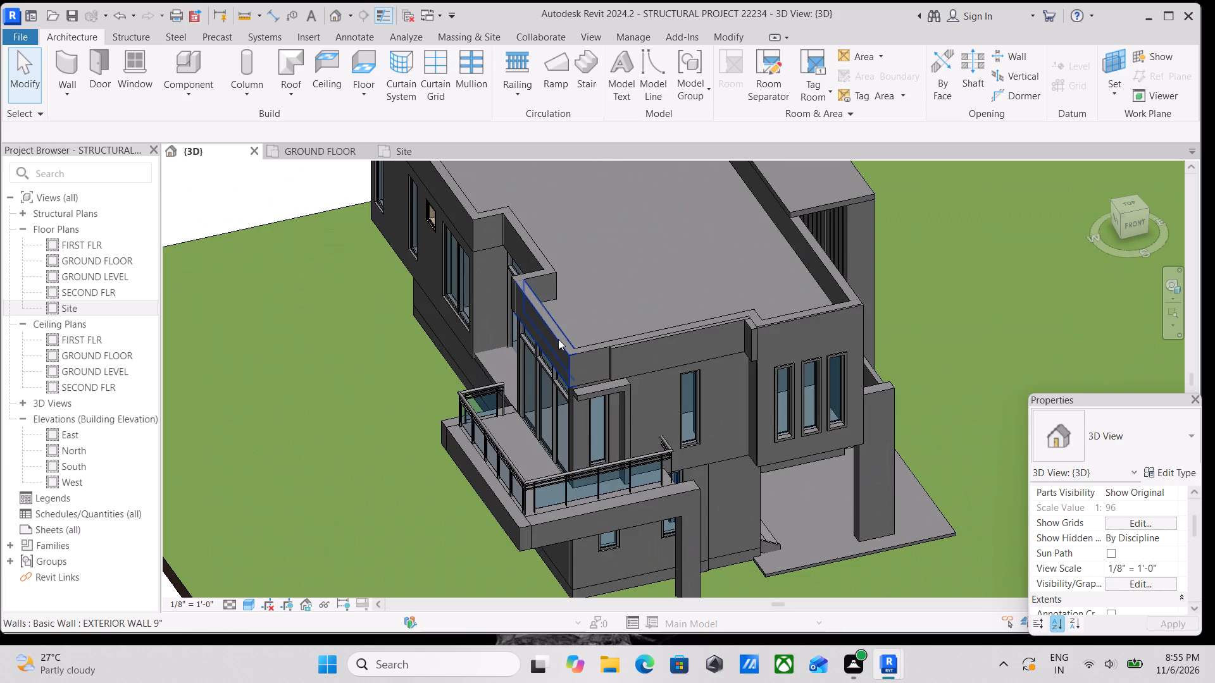
scroll(558, 339, "up", 5)
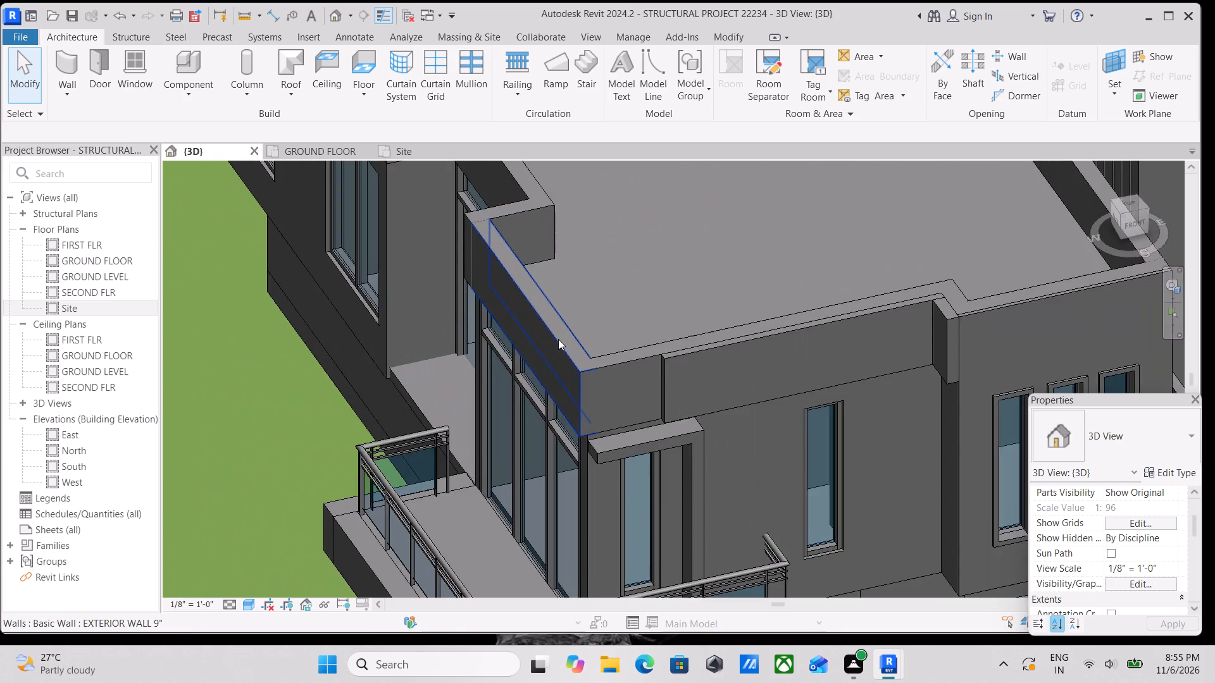
scroll(558, 339, "down", 3)
scroll(558, 339, "up", 2)
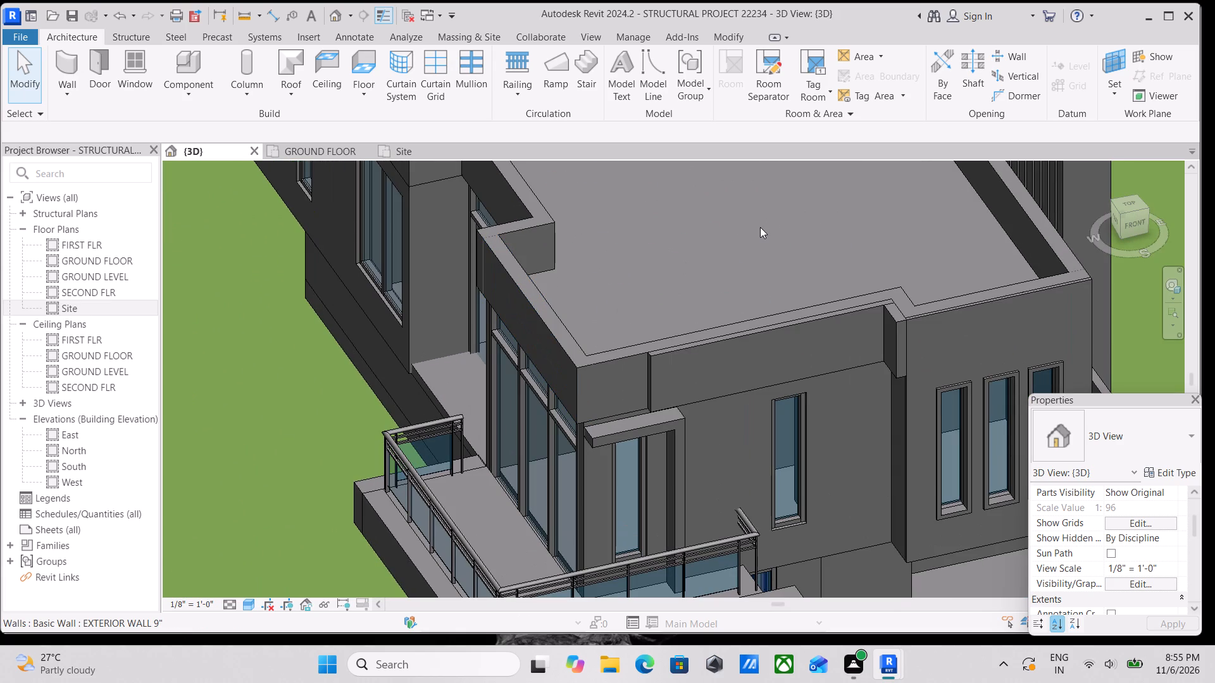
scroll(883, 453, "down", 1)
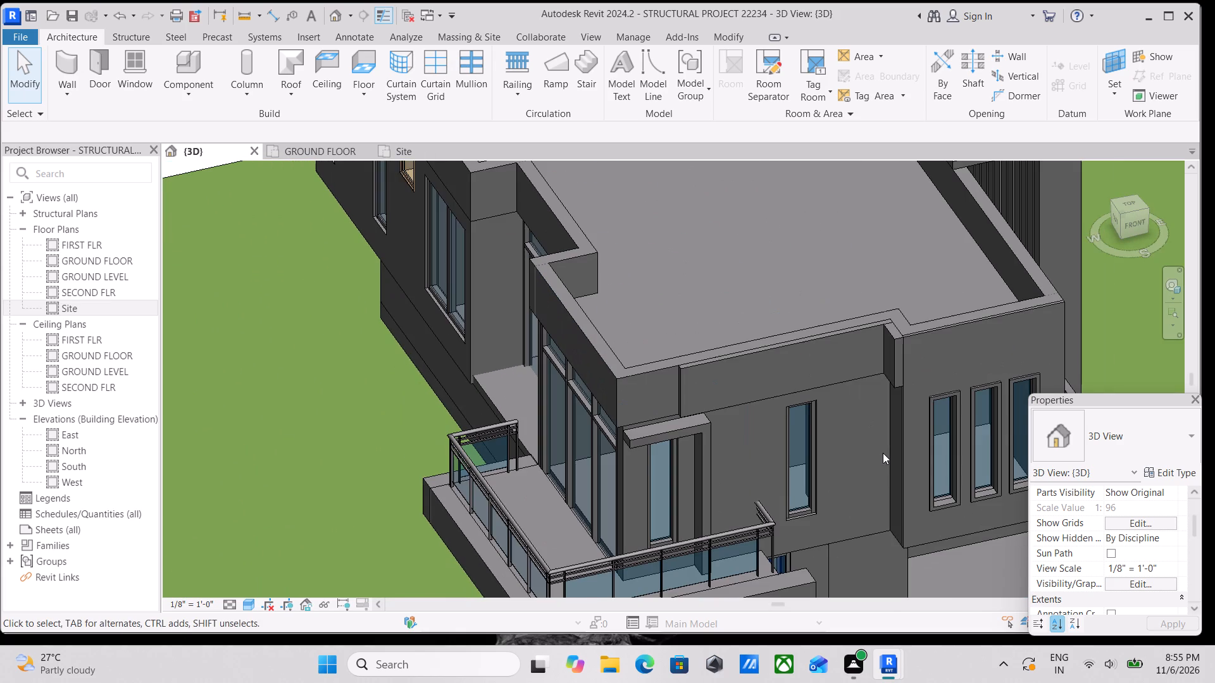
scroll(883, 453, "up", 4)
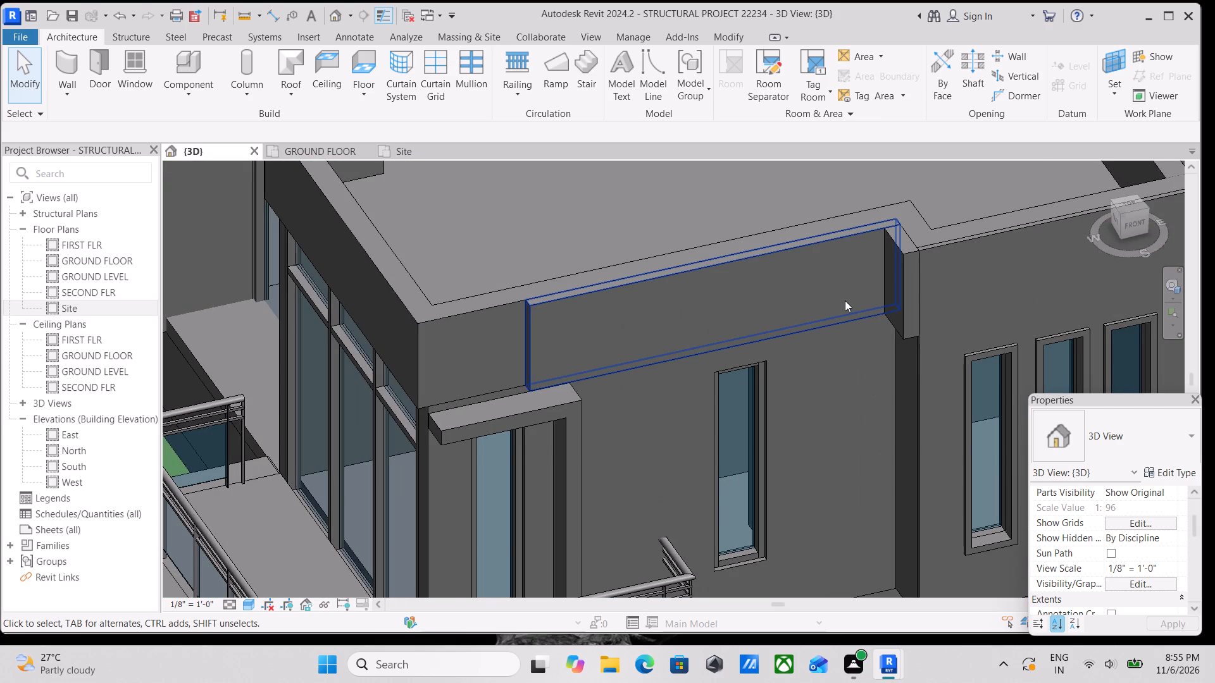
scroll(845, 300, "down", 4)
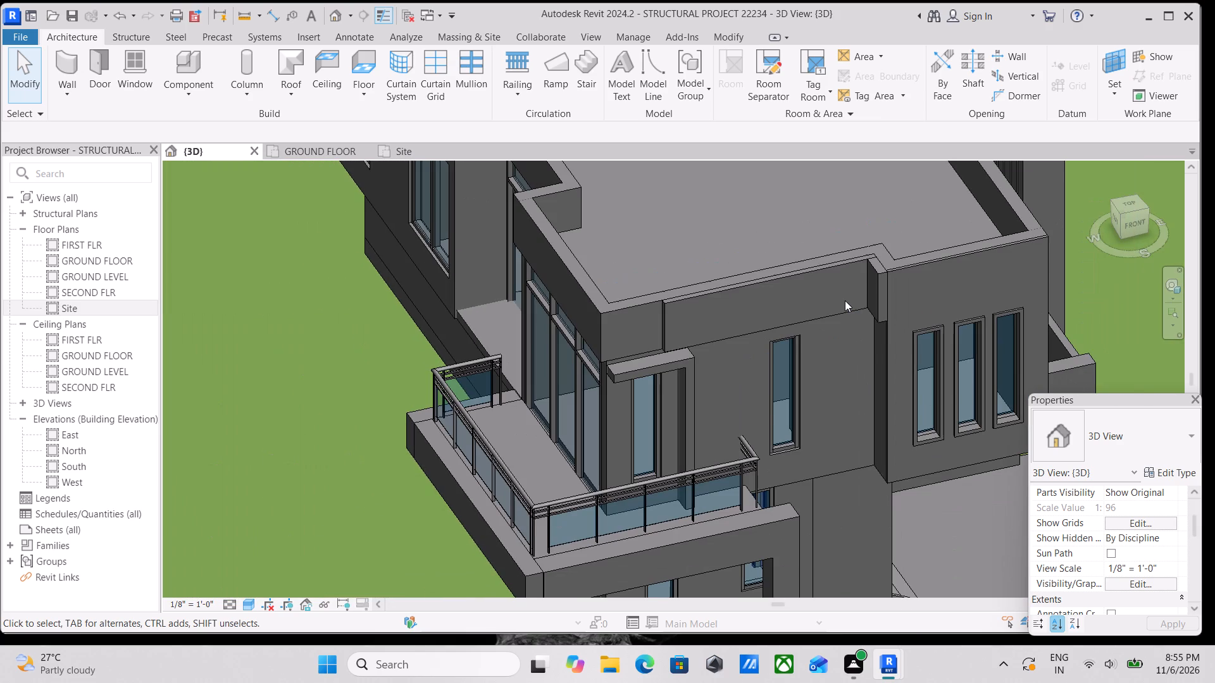
scroll(845, 300, "up", 4)
scroll(845, 300, "down", 2)
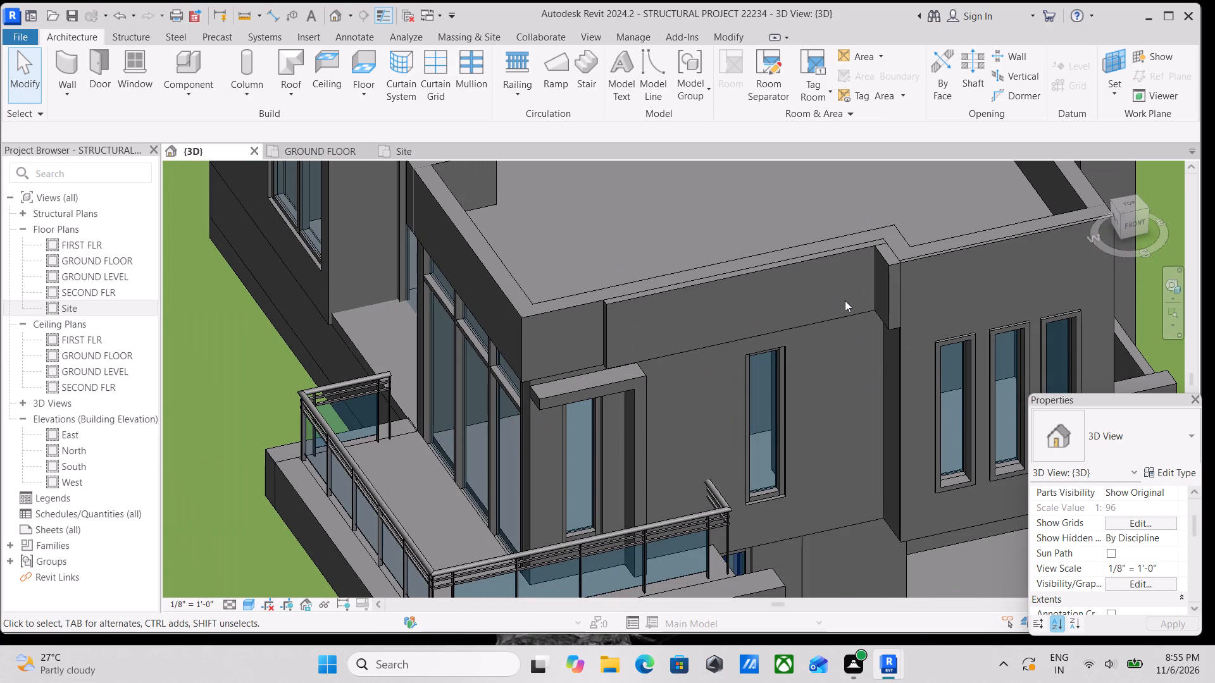
scroll(766, 281, "up", 1)
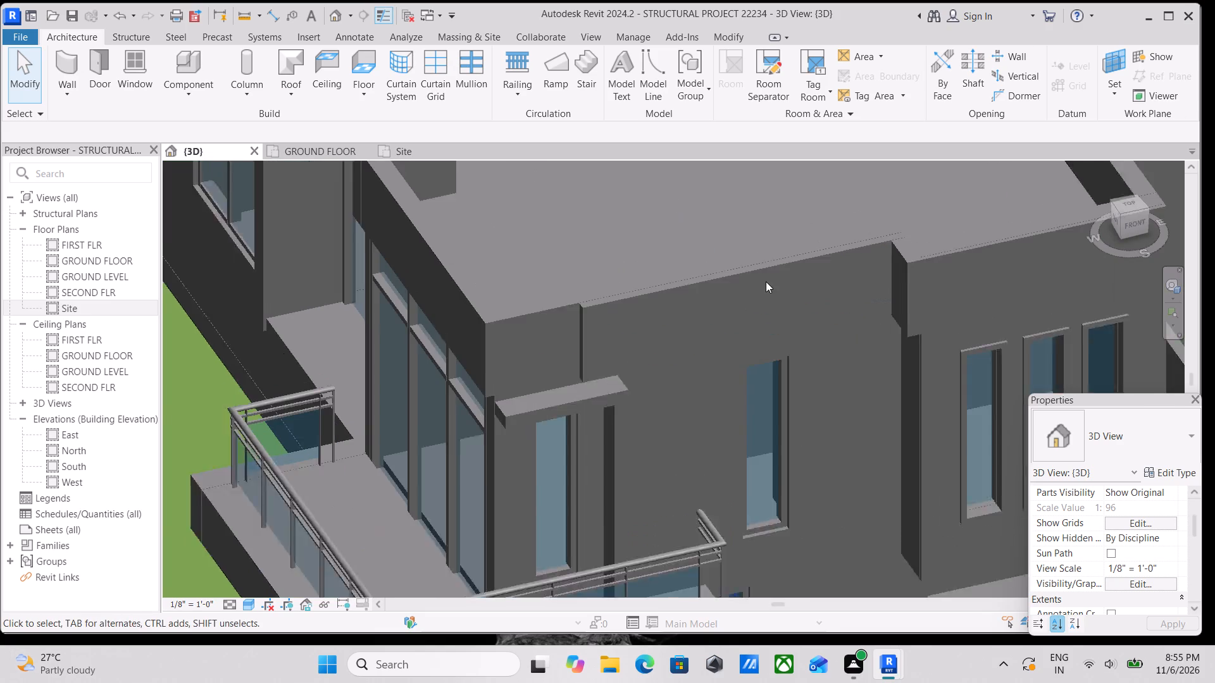
scroll(766, 281, "up", 1)
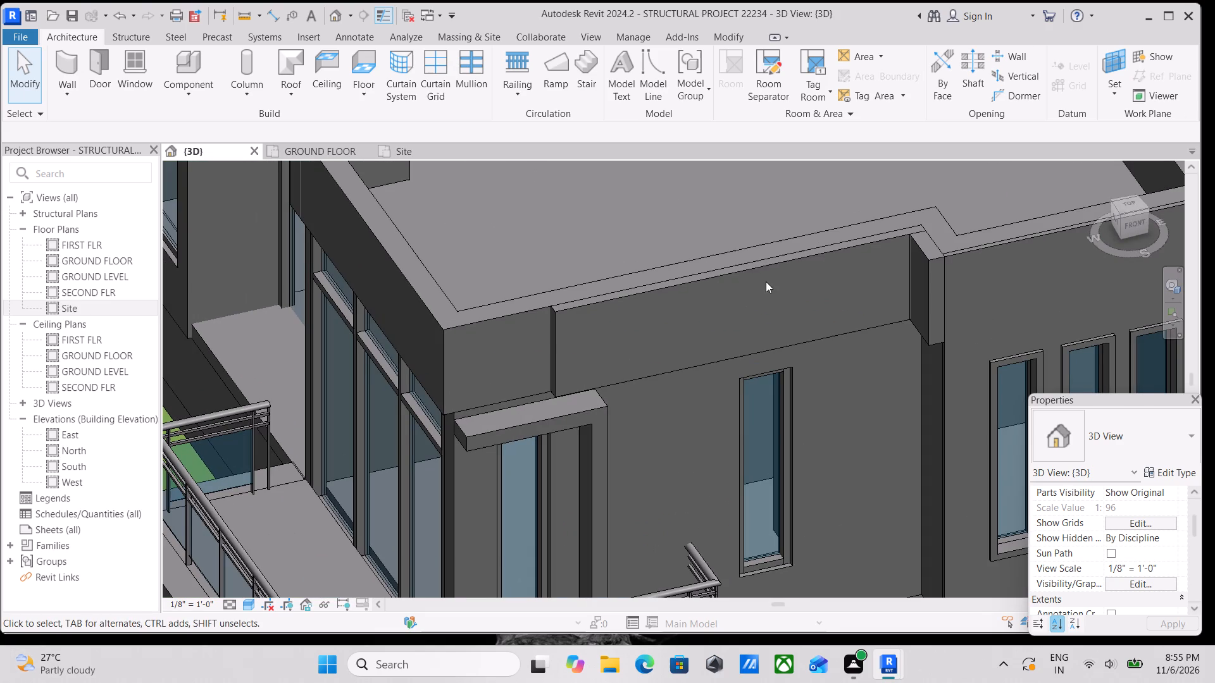
scroll(888, 316, "up", 1)
scroll(882, 316, "down", 3)
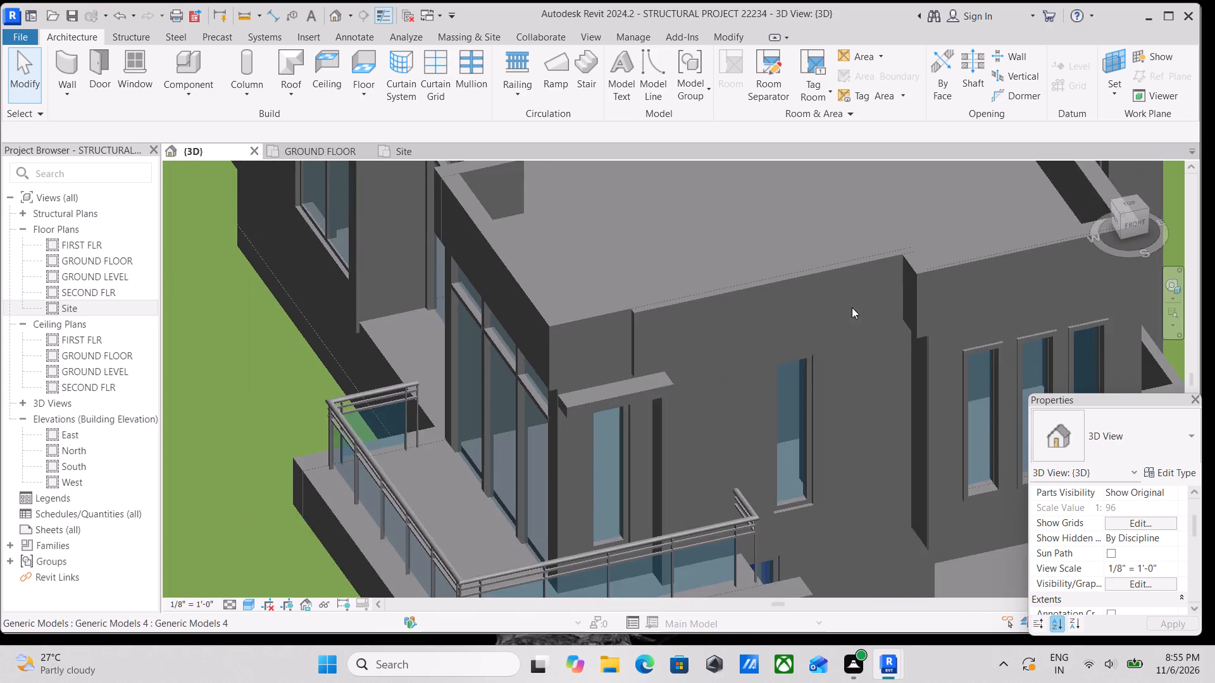
middle_click_drag(840, 306, 877, 362)
scroll(956, 298, "down", 2)
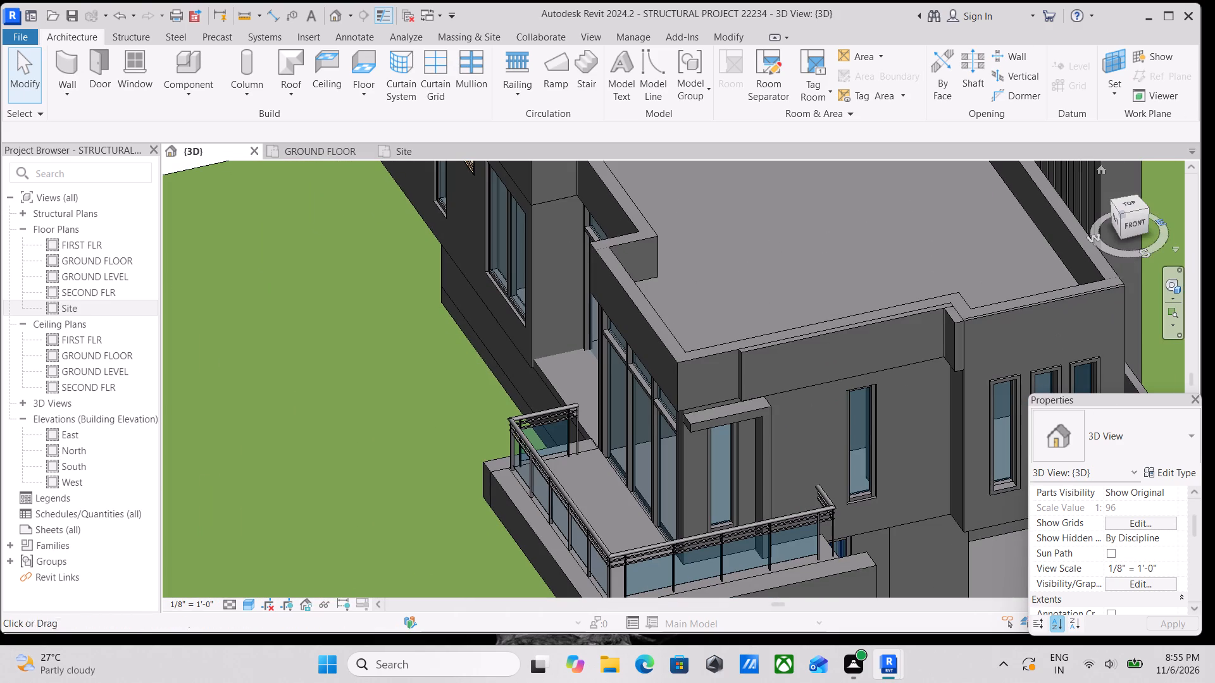
Examine the cladding piece at the front parapet step beside the three narrow windows from a level left-front corner view.
left_click(1120, 220)
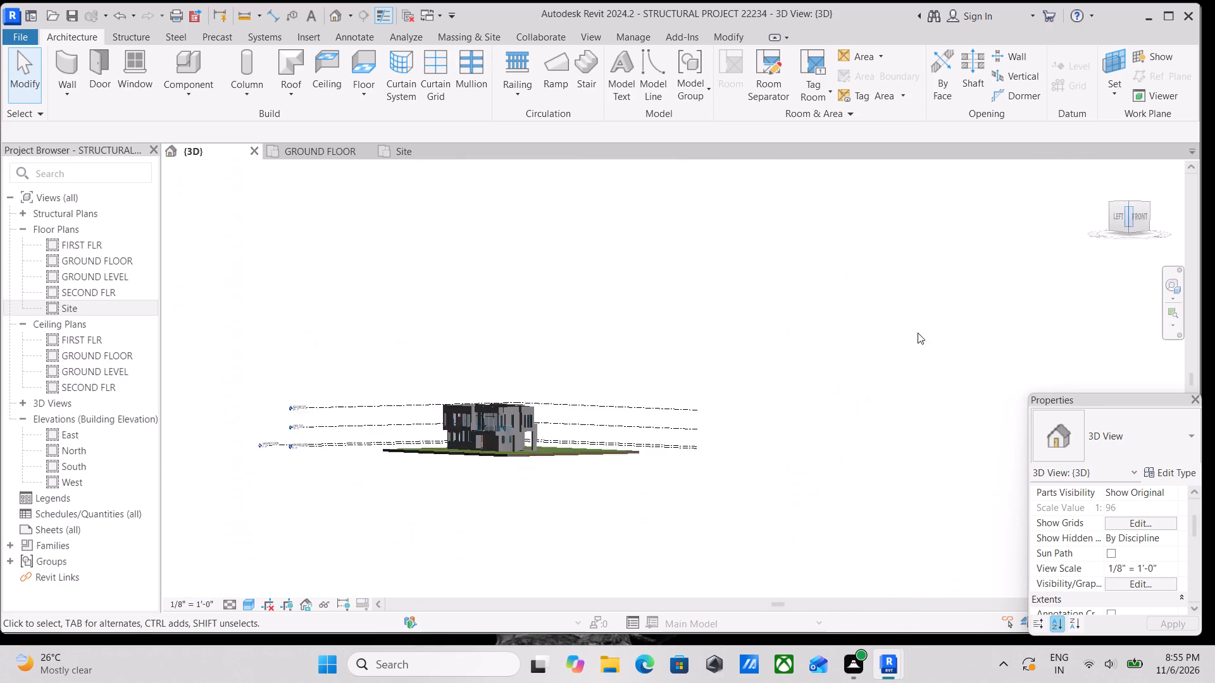
scroll(821, 359, "up", 15)
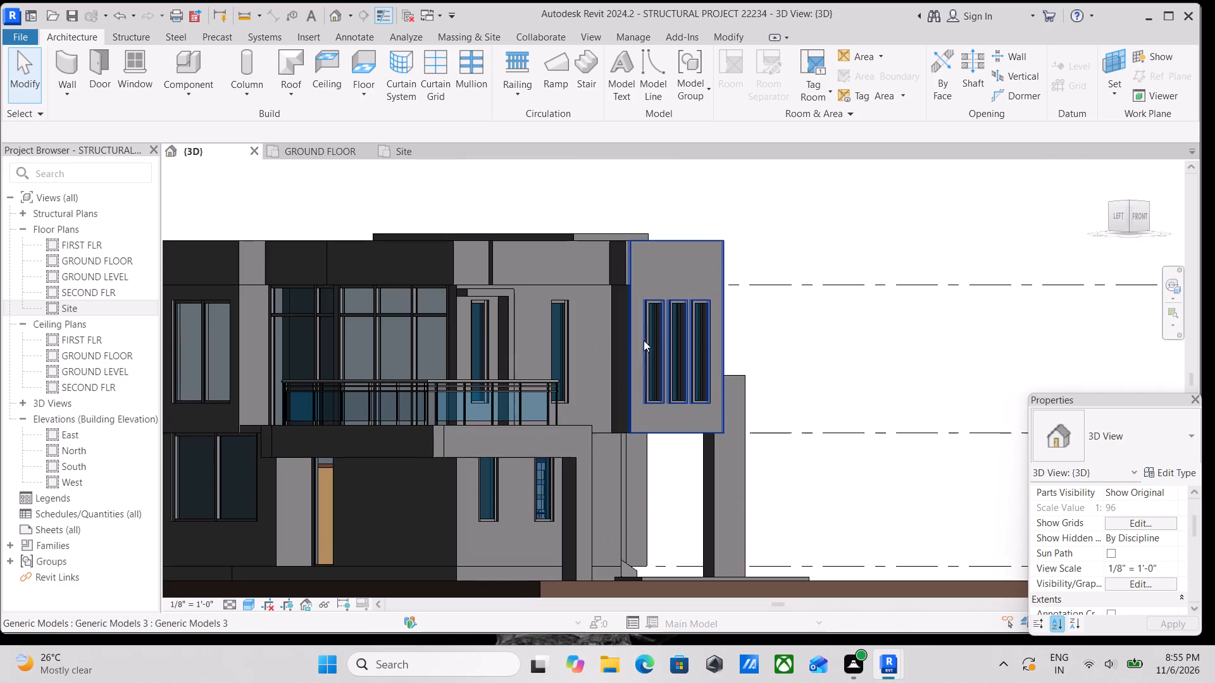
left_click(624, 257)
scroll(625, 261, "up", 4)
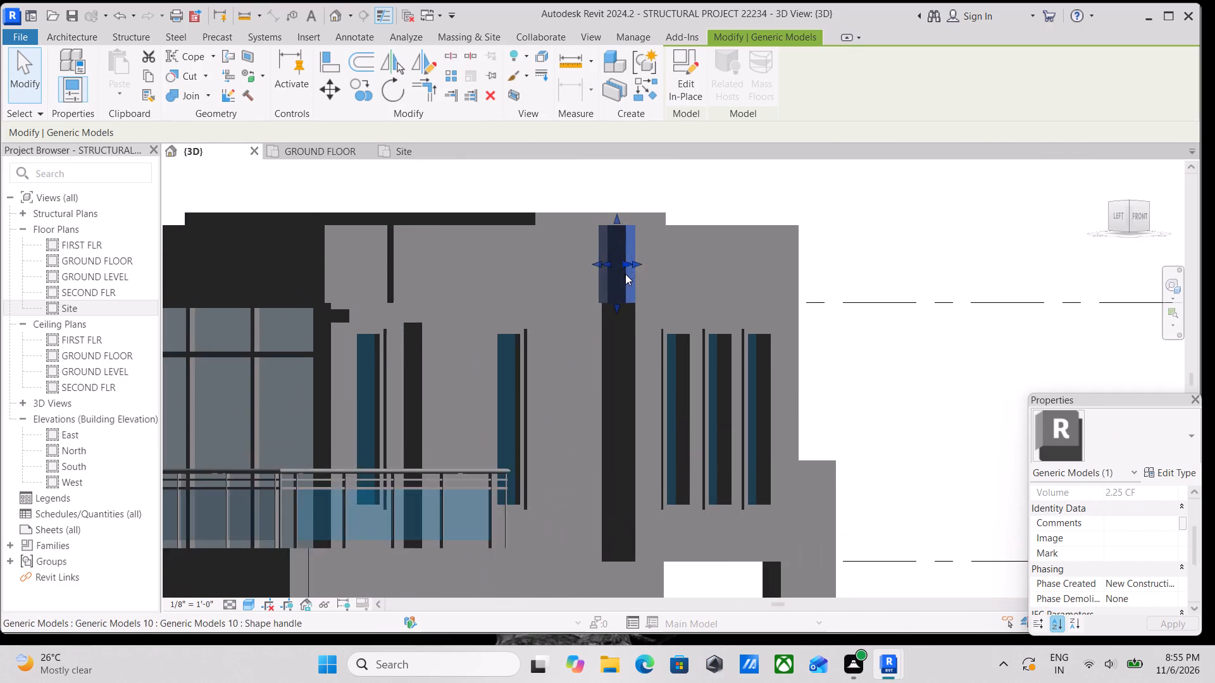
scroll(625, 274, "up", 8)
scroll(658, 269, "down", 4)
middle_click_drag(660, 274, 690, 352)
scroll(690, 352, "up", 1)
scroll(639, 319, "down", 3)
middle_click_drag(639, 319, 707, 300)
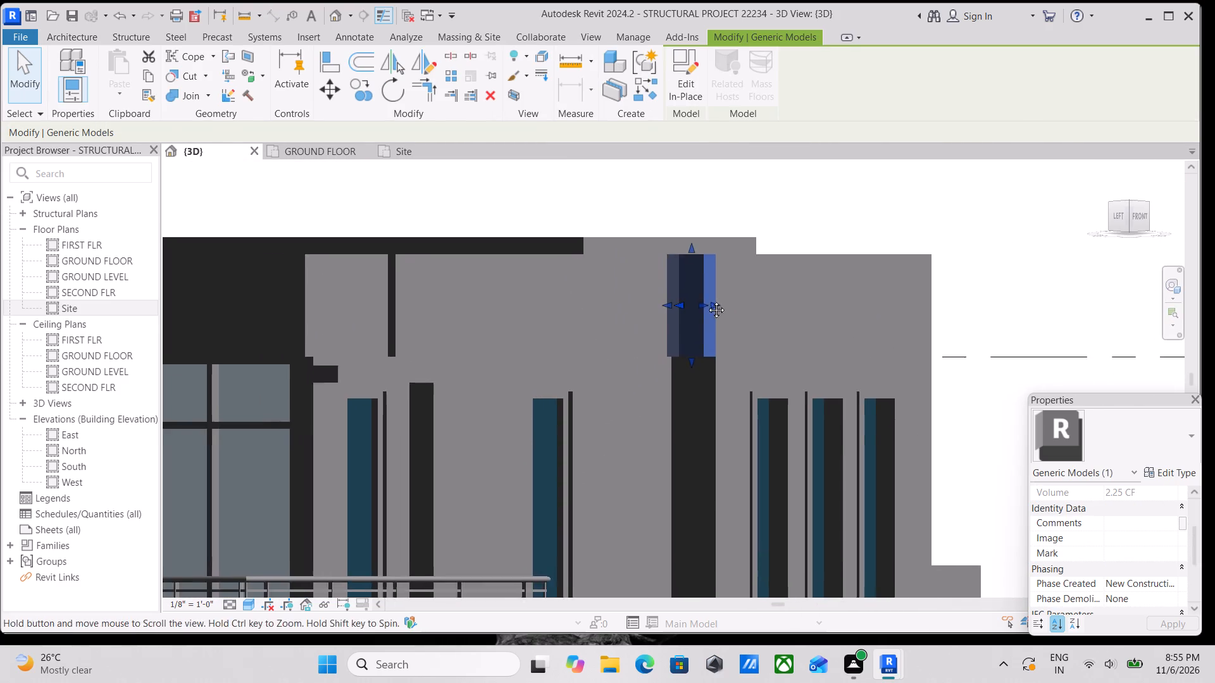
middle_click_drag(707, 300, 733, 295)
scroll(698, 333, "down", 4)
key("Escape")
scroll(628, 347, "down", 3)
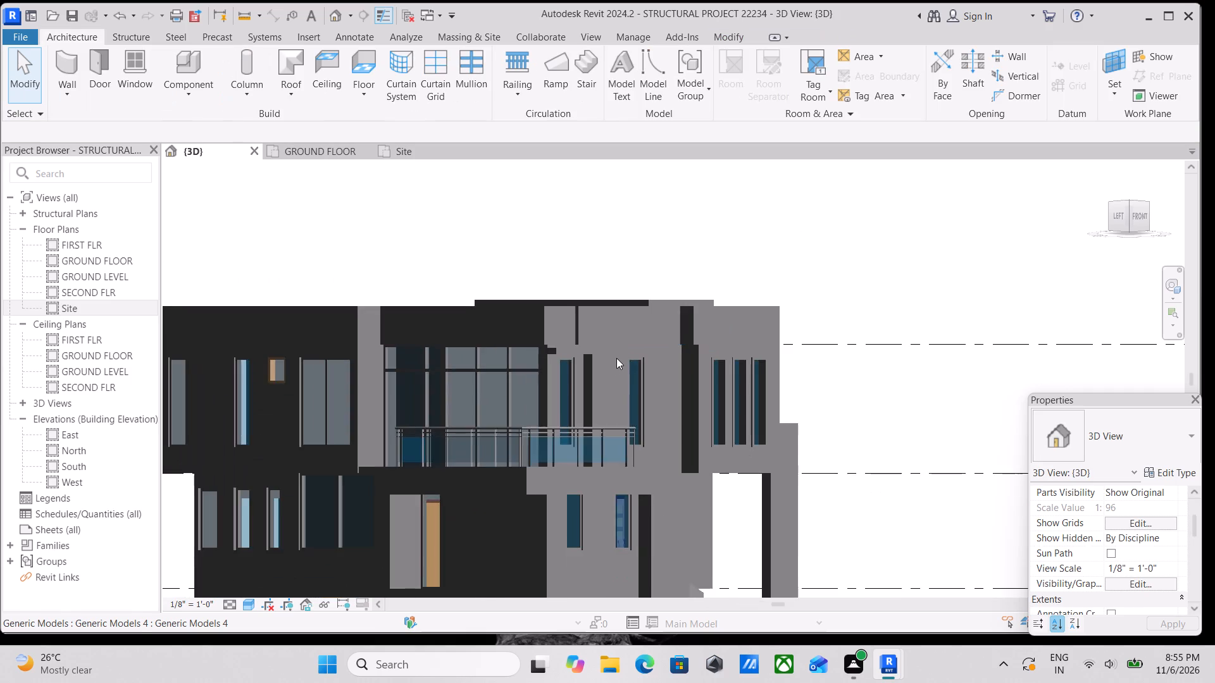
Examine the left facade's cladding, windows and parapet close up from slightly above.
scroll(610, 364, "down", 1)
middle_click_drag(609, 353, 664, 441, "shift")
middle_click_drag(652, 419, 758, 320)
middle_click_drag(511, 382, 716, 328)
scroll(716, 328, "up", 3)
middle_click_drag(704, 324, 673, 331, "shift")
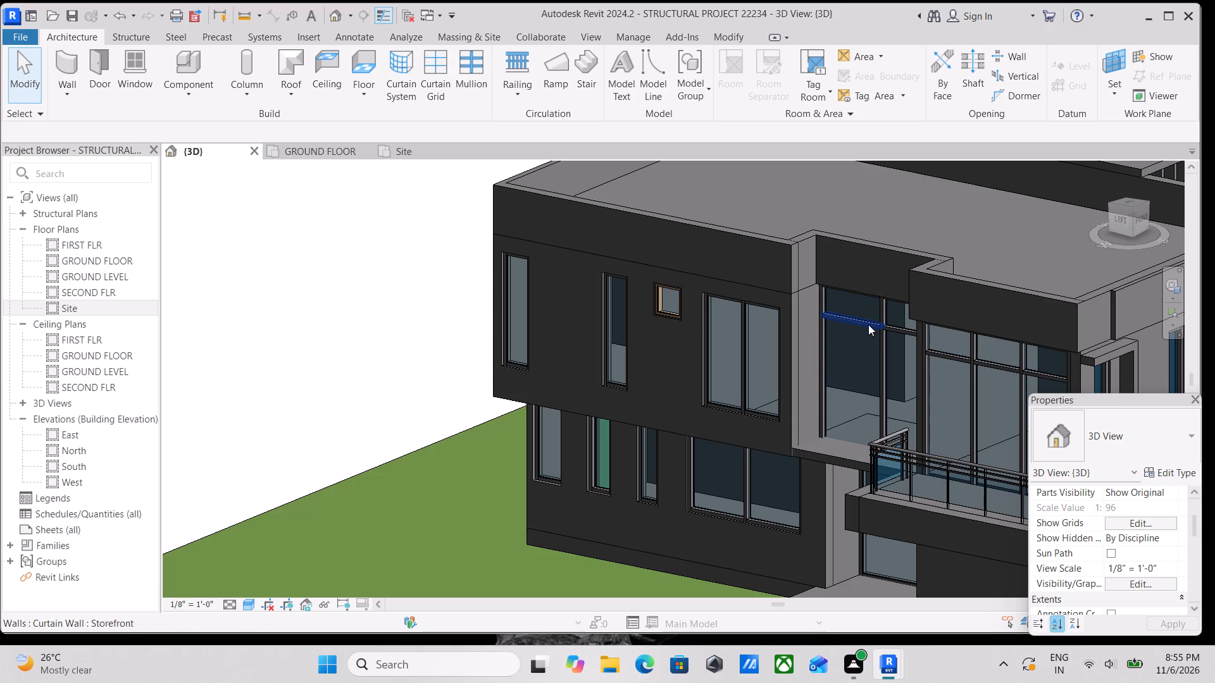
Examine the whole building in the standard isometric view from above its front-left corner.
scroll(868, 324, "down", 2)
scroll(1082, 308, "down", 3)
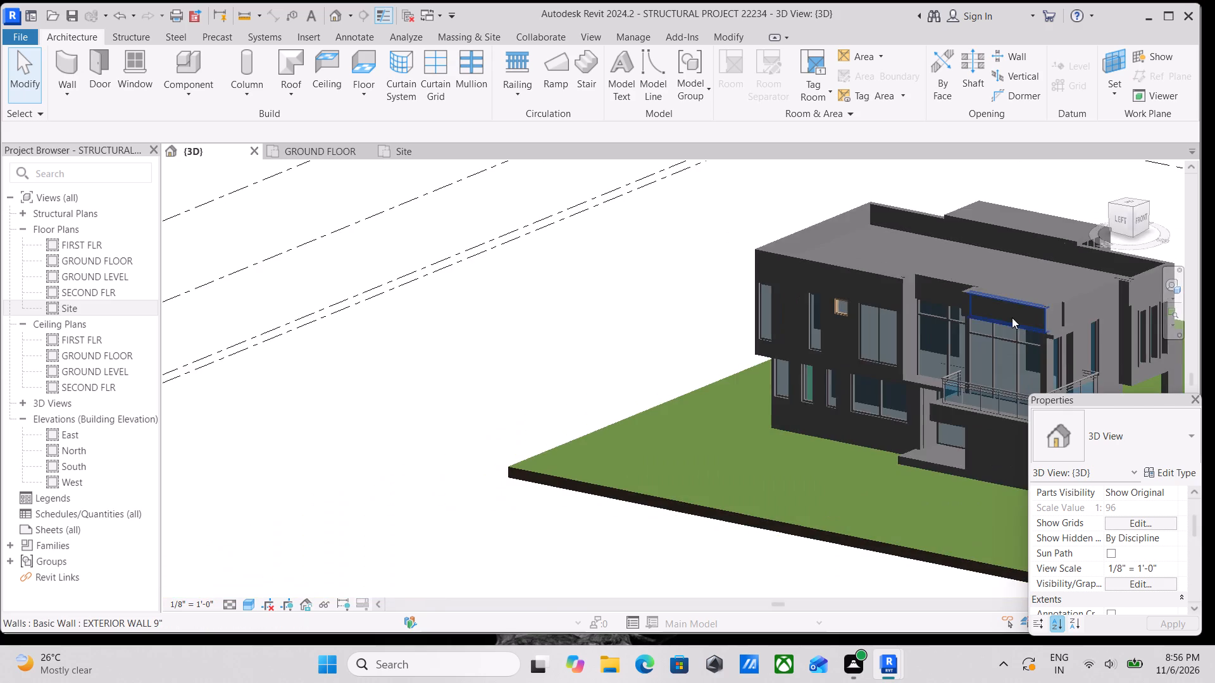
middle_click_drag(1004, 316, 750, 328)
scroll(1144, 204, "up", 1)
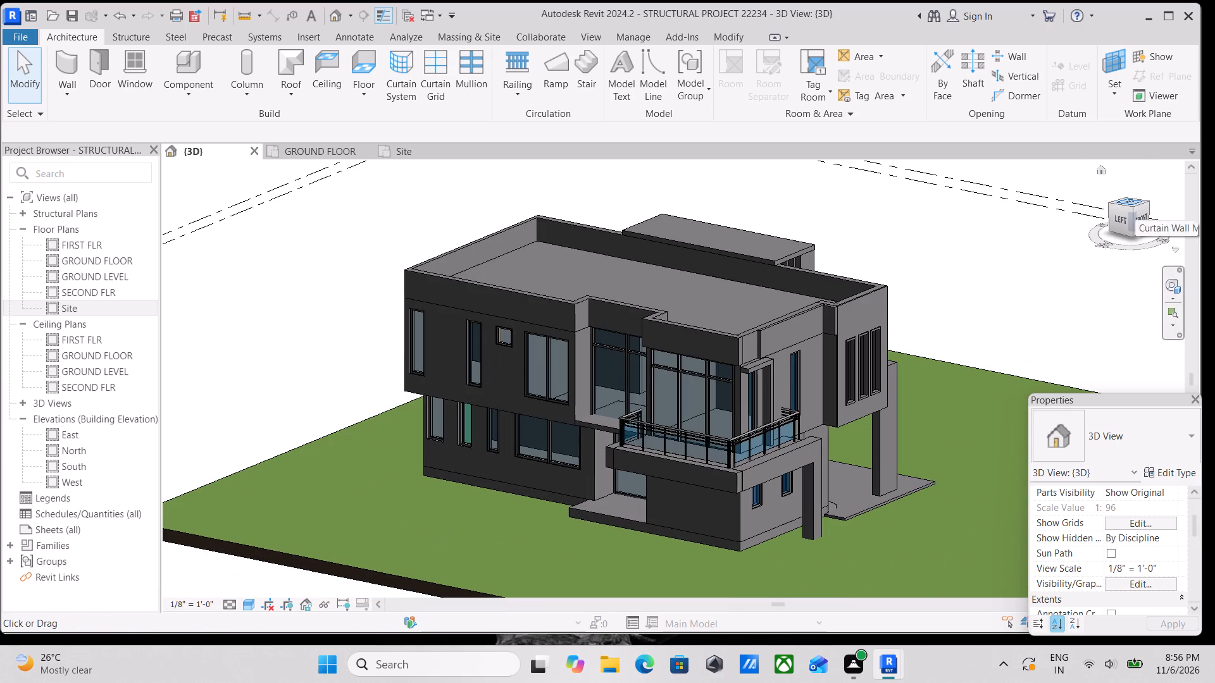
left_click(1131, 207)
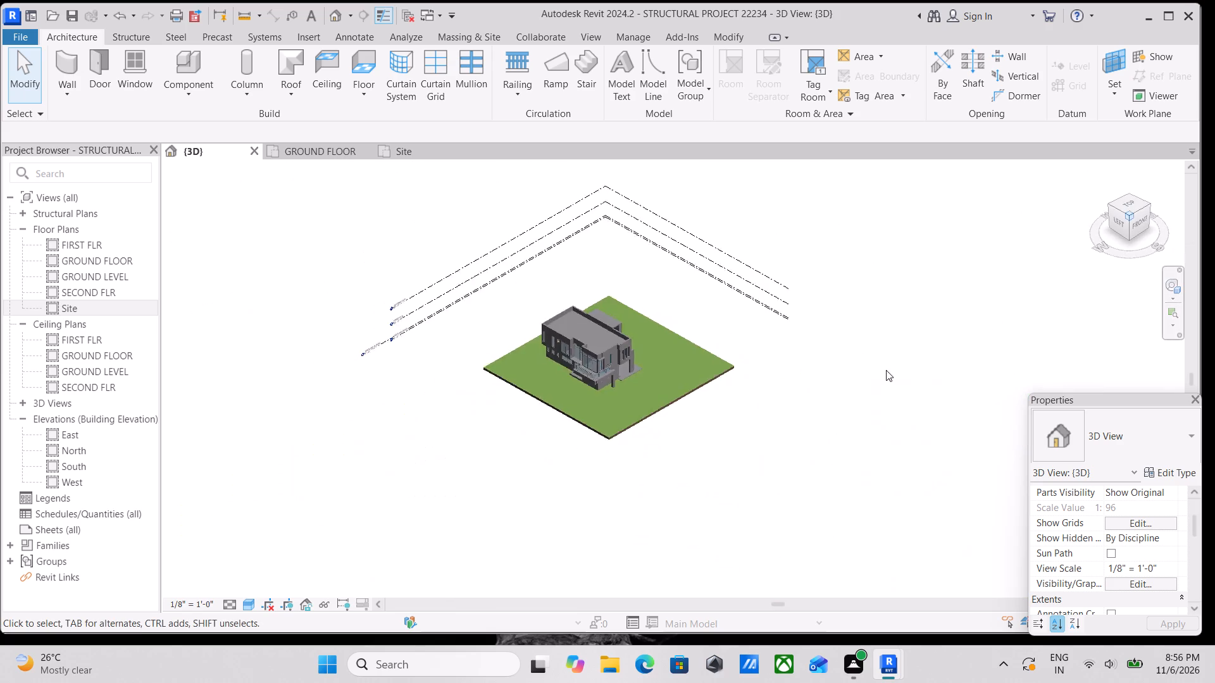
scroll(814, 390, "up", 4)
scroll(711, 428, "up", 4)
scroll(810, 435, "up", 4)
middle_click_drag(630, 478, 699, 366)
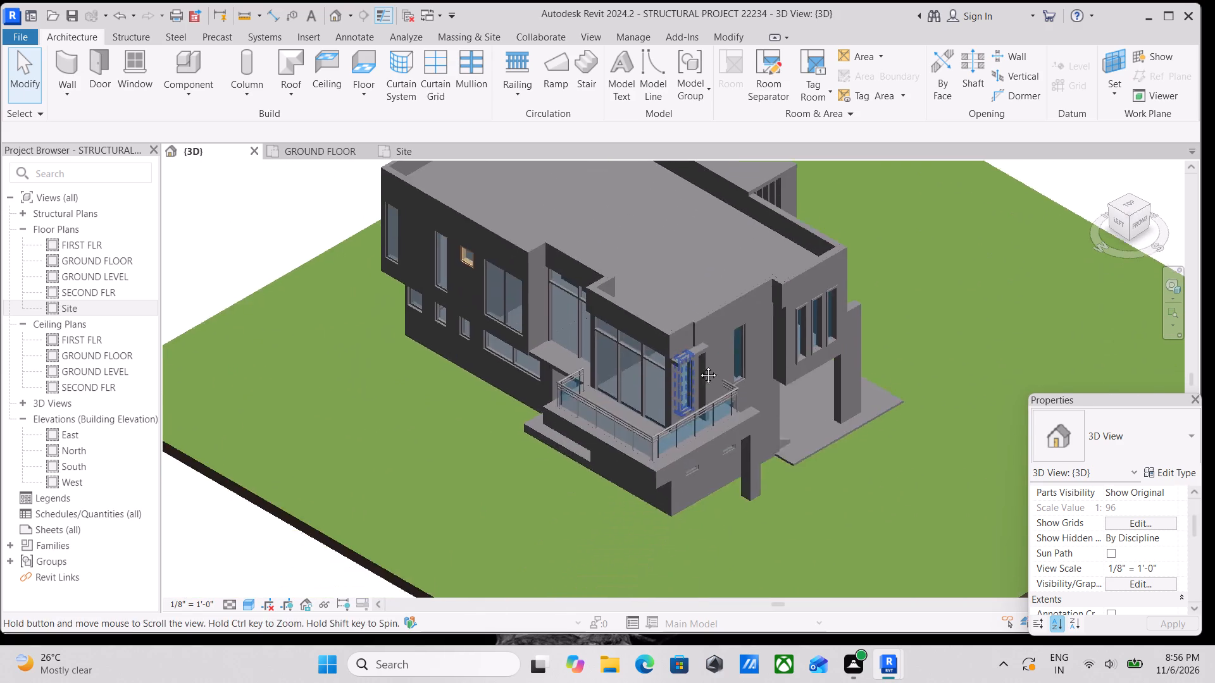
middle_click_drag(699, 366, 699, 367)
Examine the balcony's edge cladding, the joint at its outer corner, the glass railing and the supporting frame from above the front-left corner.
scroll(630, 446, "up", 7)
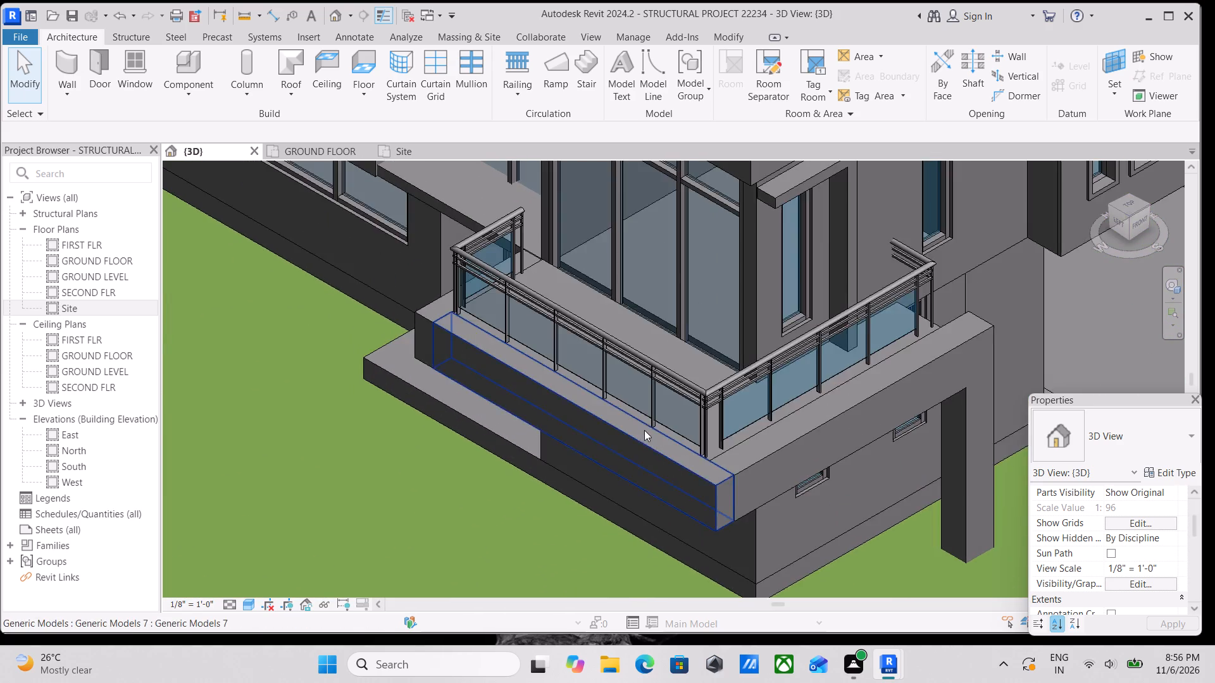
middle_click_drag(661, 424, 749, 347)
scroll(811, 440, "up", 2)
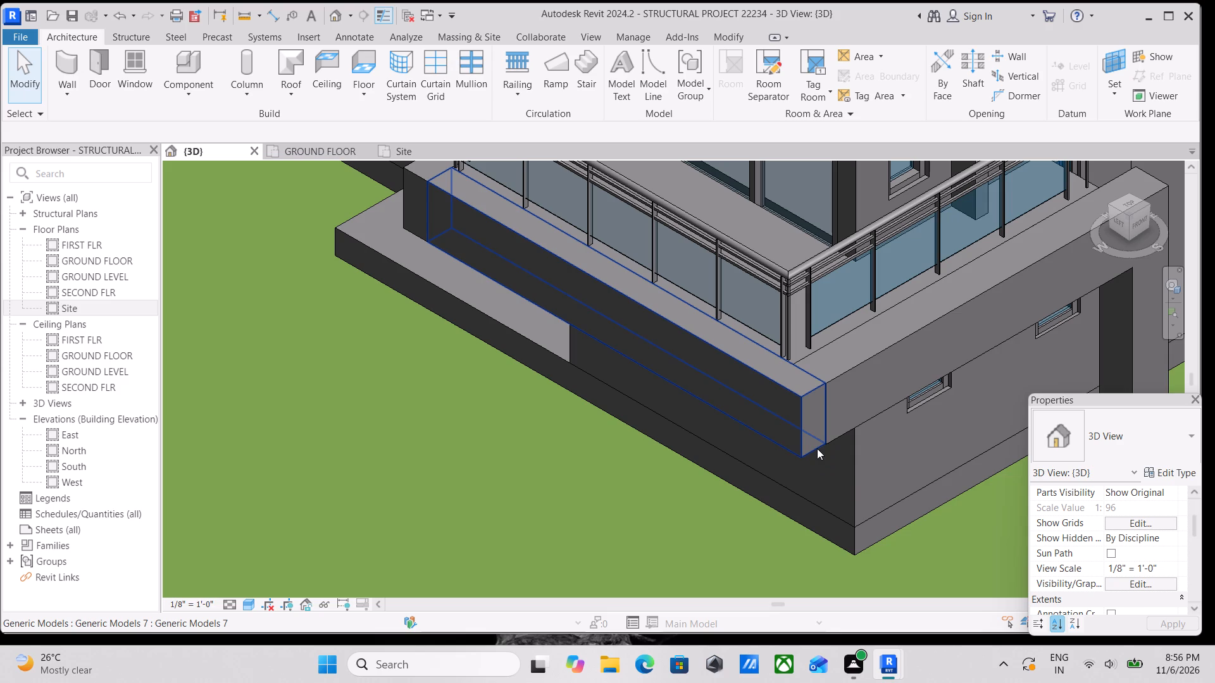
scroll(892, 376, "down", 4)
middle_click_drag(889, 374, 845, 343)
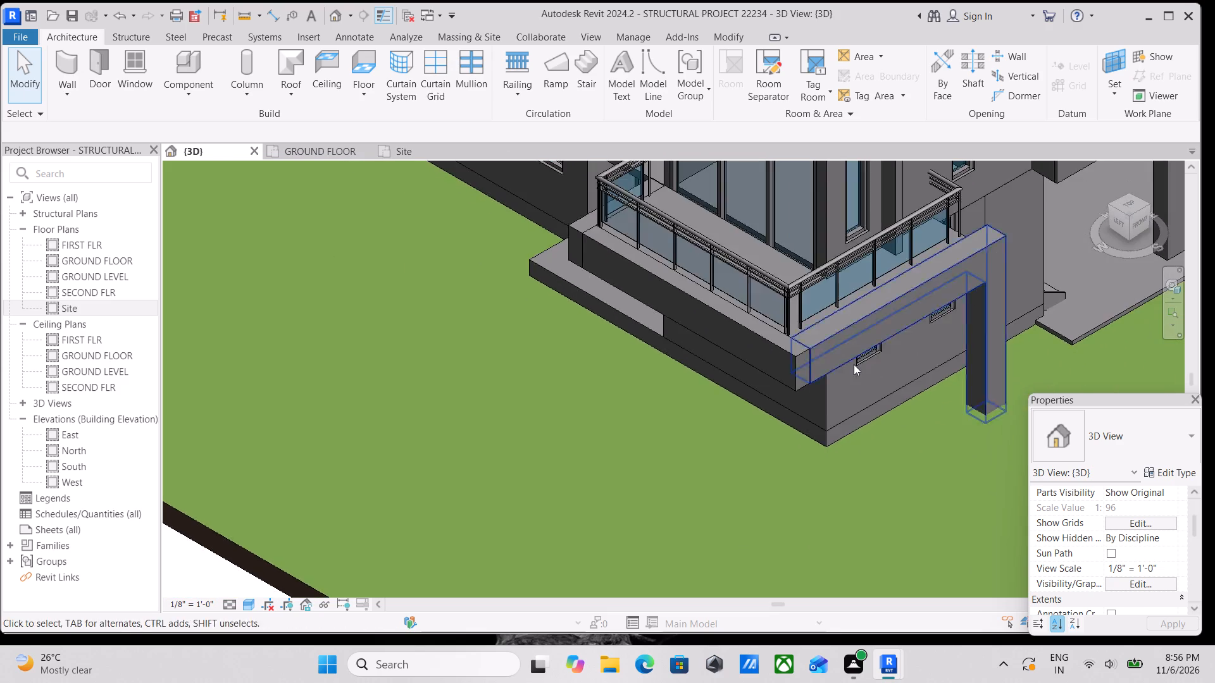
scroll(854, 364, "up", 3)
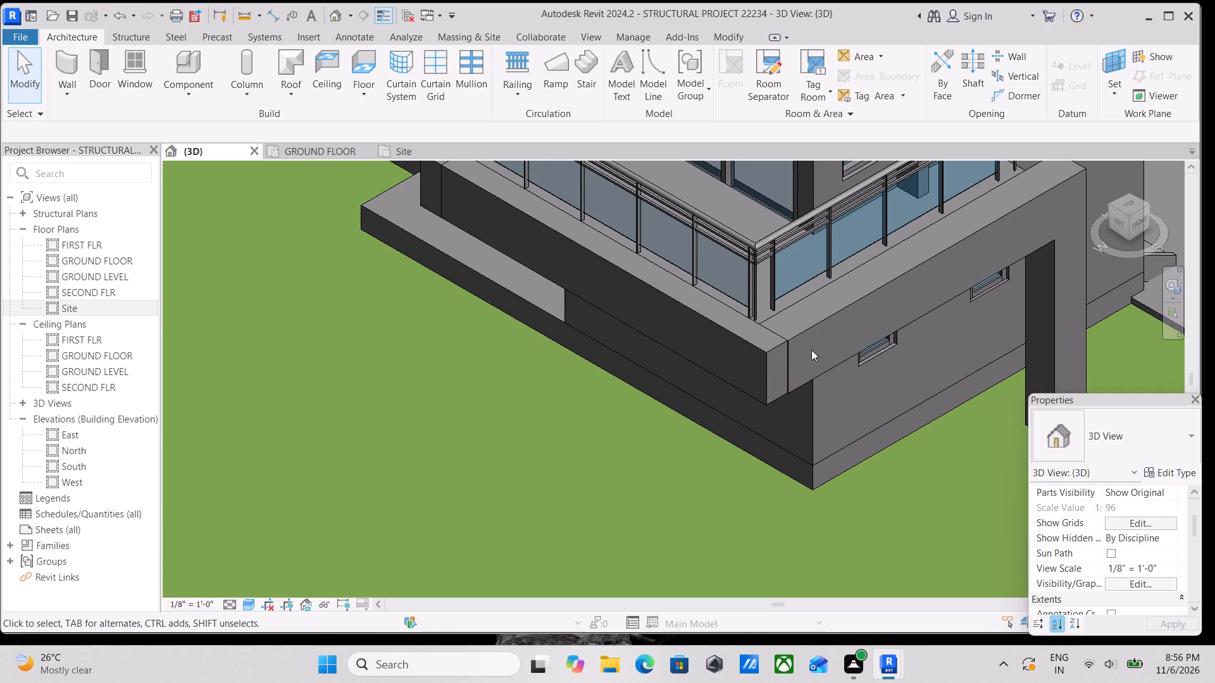
scroll(847, 340, "down", 4)
scroll(845, 342, "up", 3)
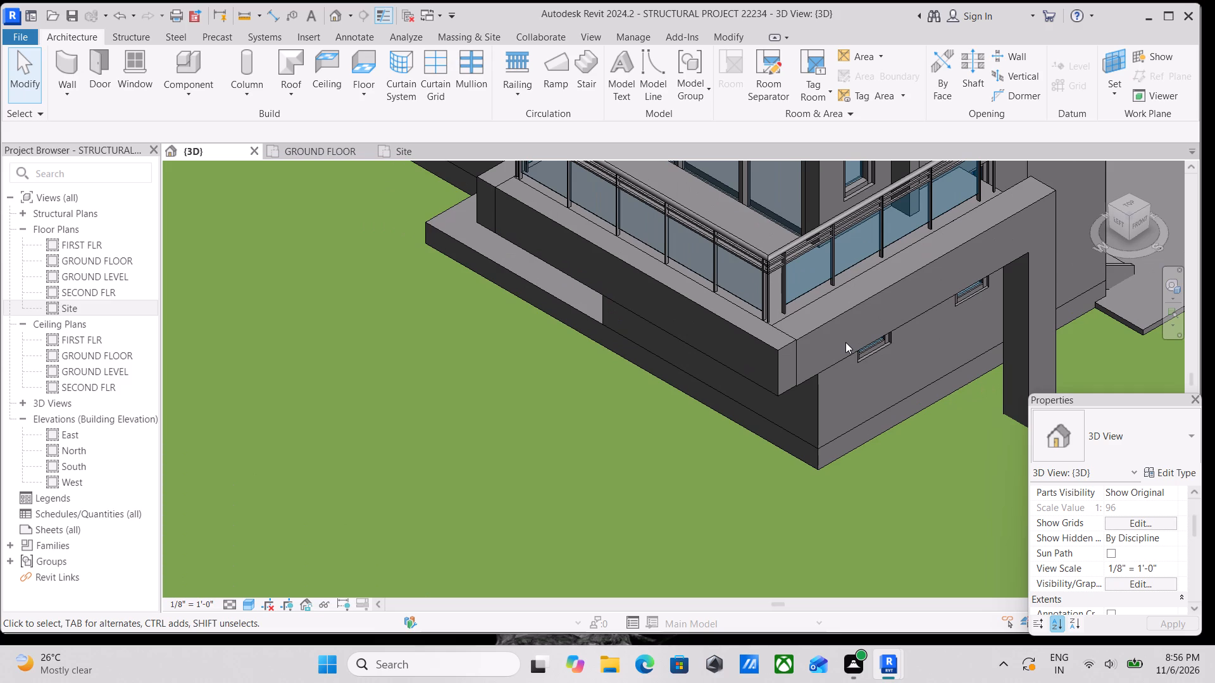
scroll(845, 342, "down", 3)
middle_click_drag(833, 347, 711, 429)
scroll(750, 341, "up", 3)
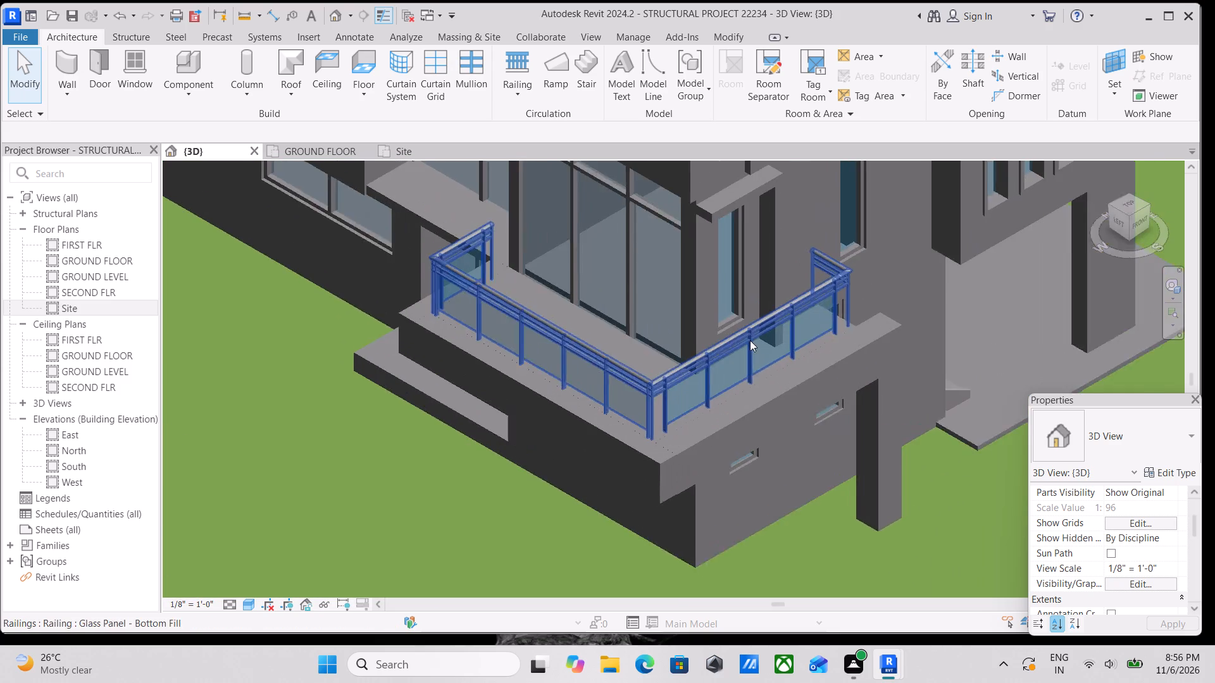
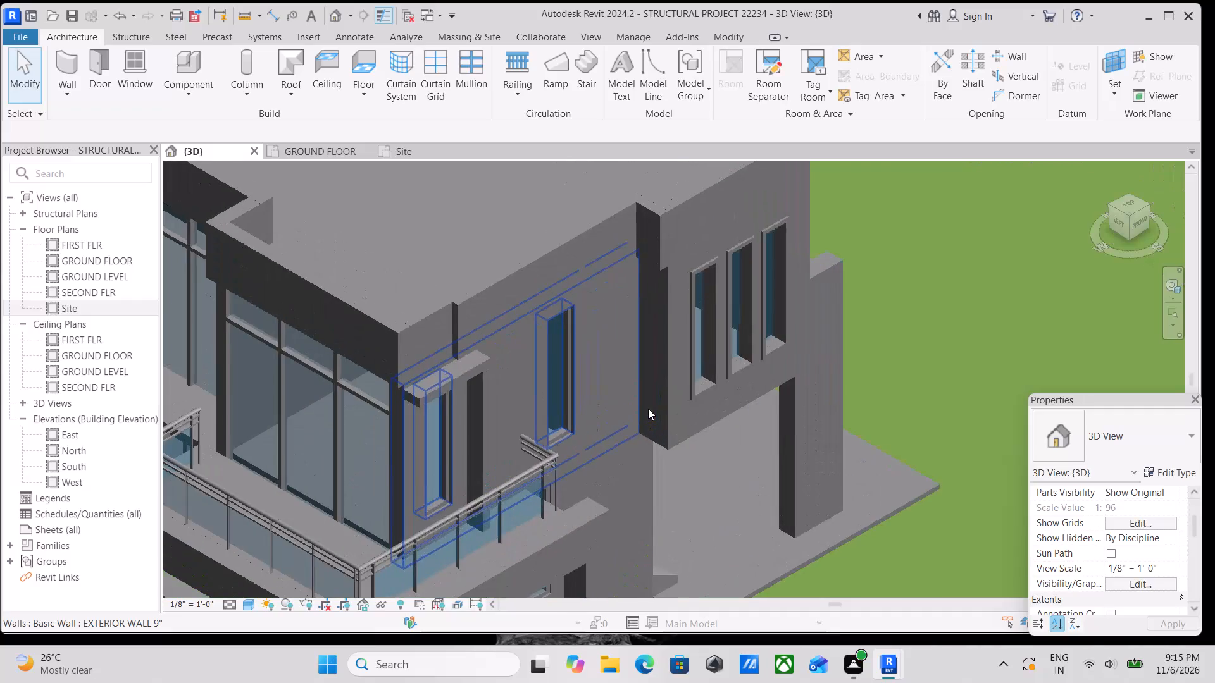
Examine the balcony, its glass railing and the adjoining large glazed wall from above the building's front-left corner.
scroll(590, 369, "up", 3)
scroll(585, 366, "down", 3)
middle_click_drag(585, 366, 928, 316)
scroll(928, 316, "up", 1)
middle_click_drag(709, 307, 770, 238)
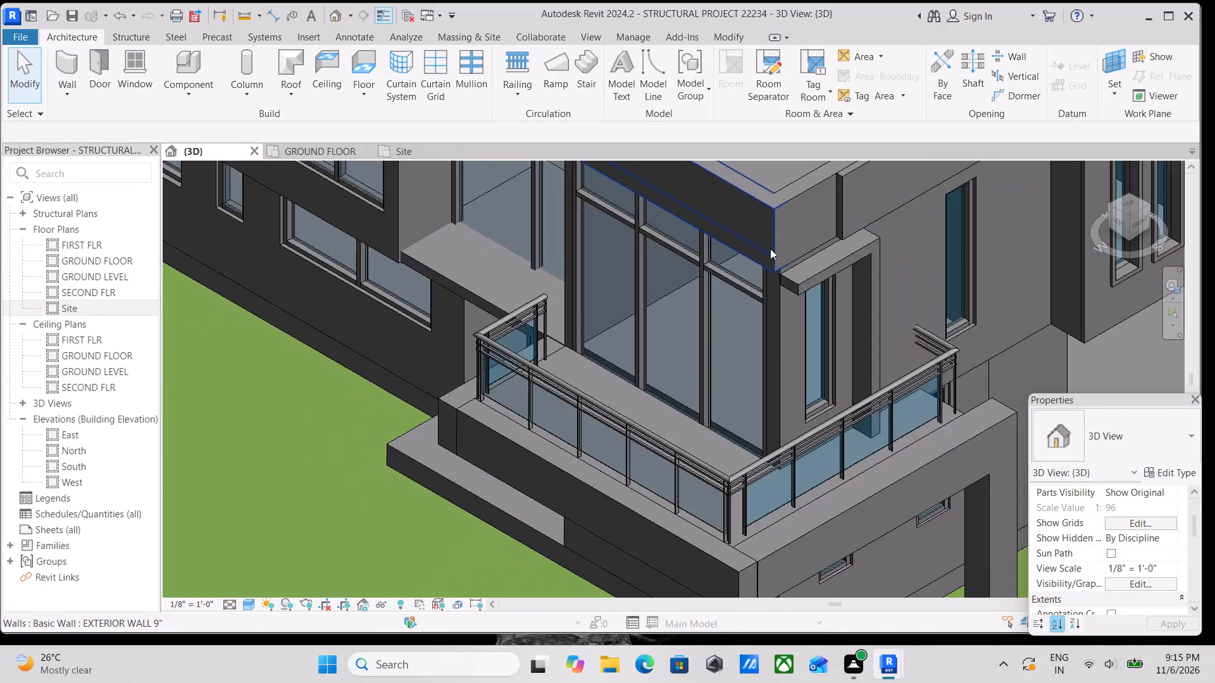
scroll(728, 335, "down", 4)
middle_click_drag(723, 342, 645, 483)
scroll(733, 402, "down", 1)
middle_click_drag(725, 418, 649, 478)
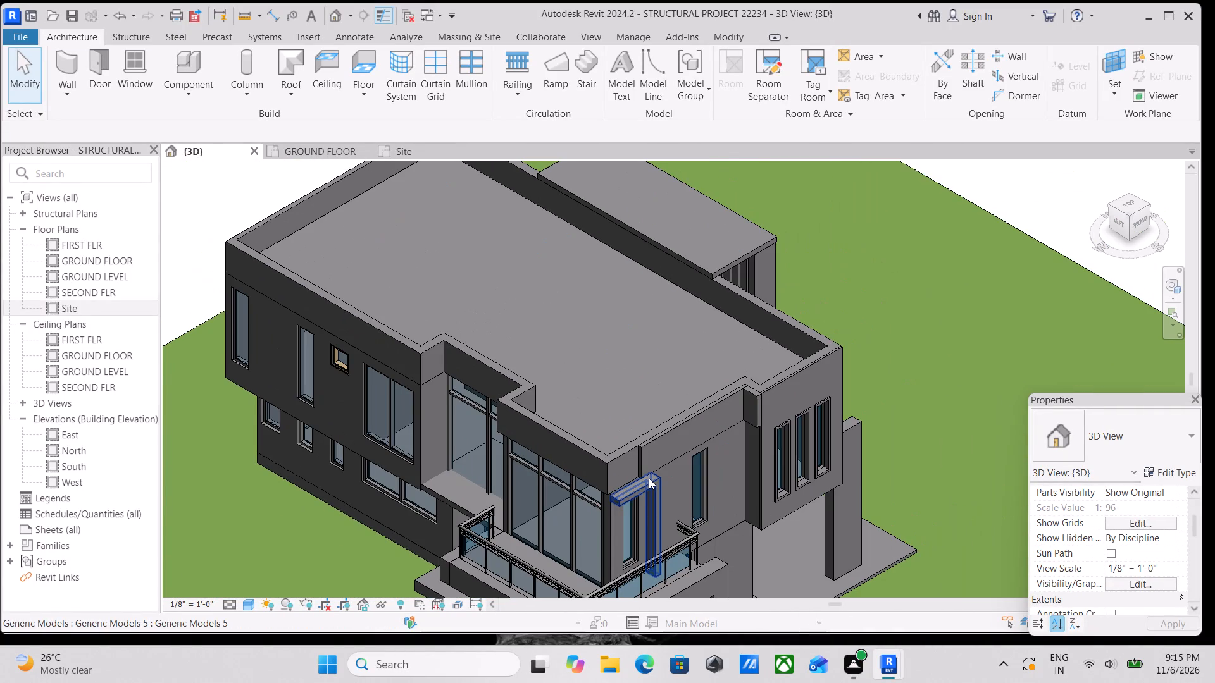
Examine the roof parapets, their corner joints and the cladding bands above the balcony from above the front-left corner.
scroll(724, 467, "up", 2)
scroll(724, 461, "down", 5)
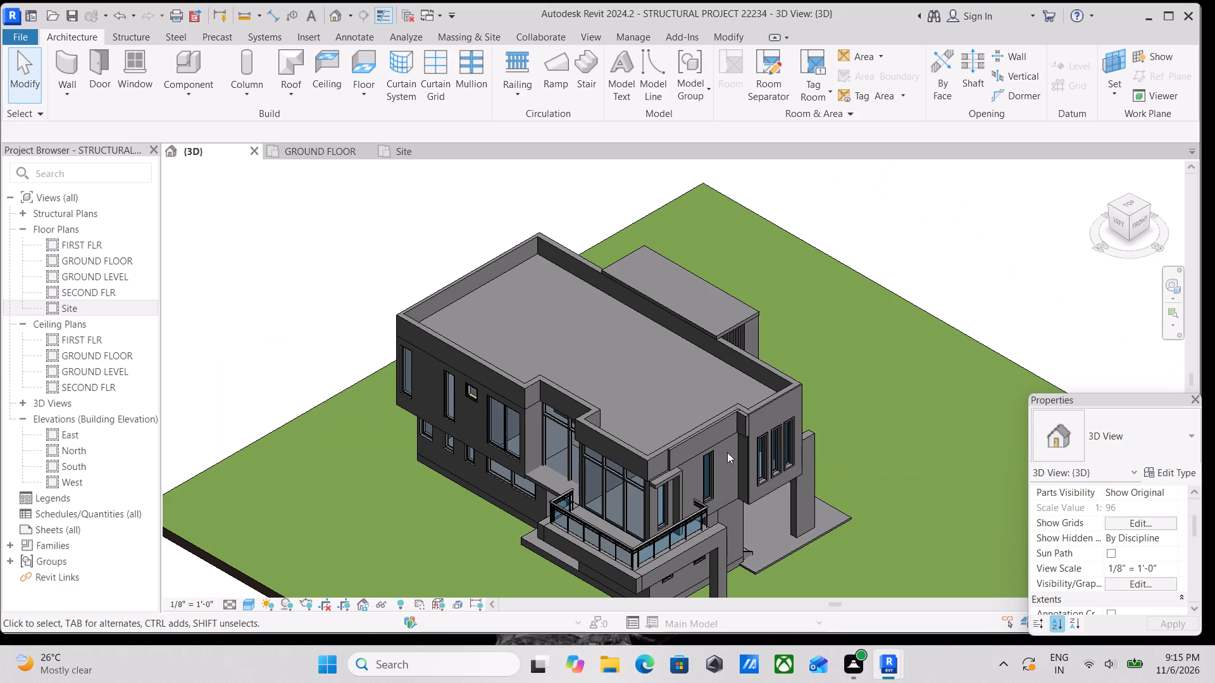
scroll(727, 452, "down", 3)
scroll(707, 464, "up", 12)
scroll(630, 403, "down", 2)
middle_click_drag(630, 403, 680, 457)
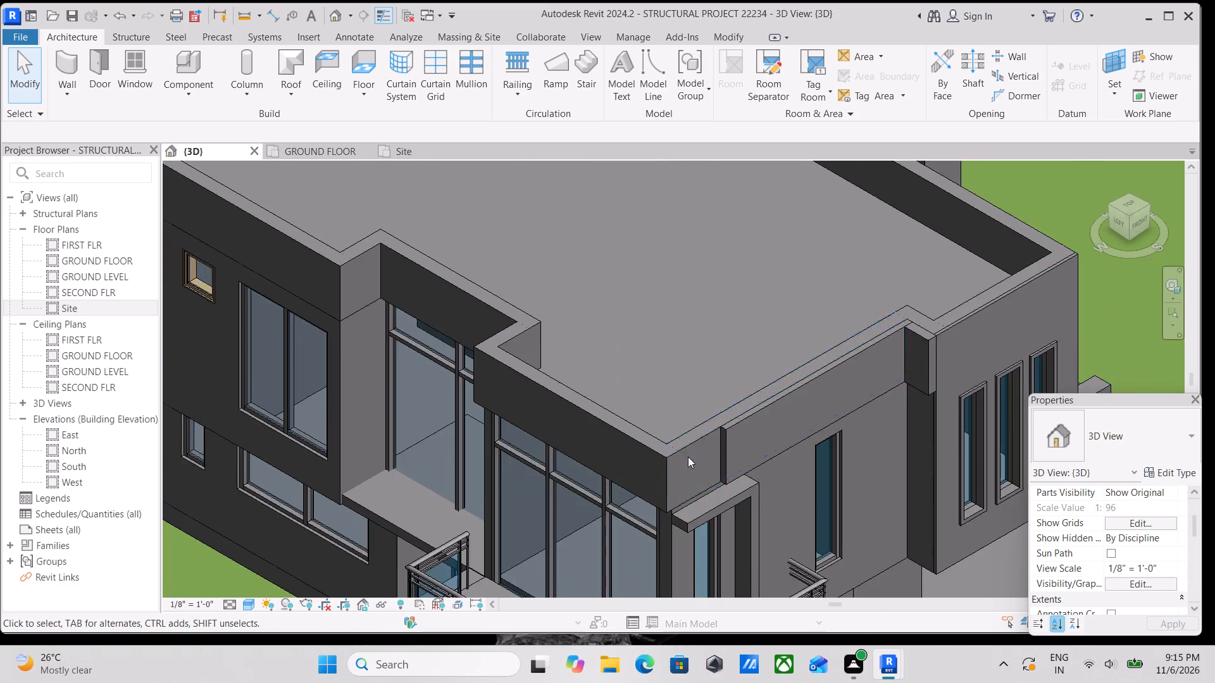
scroll(666, 327, "down", 2)
middle_click_drag(679, 405, 685, 428)
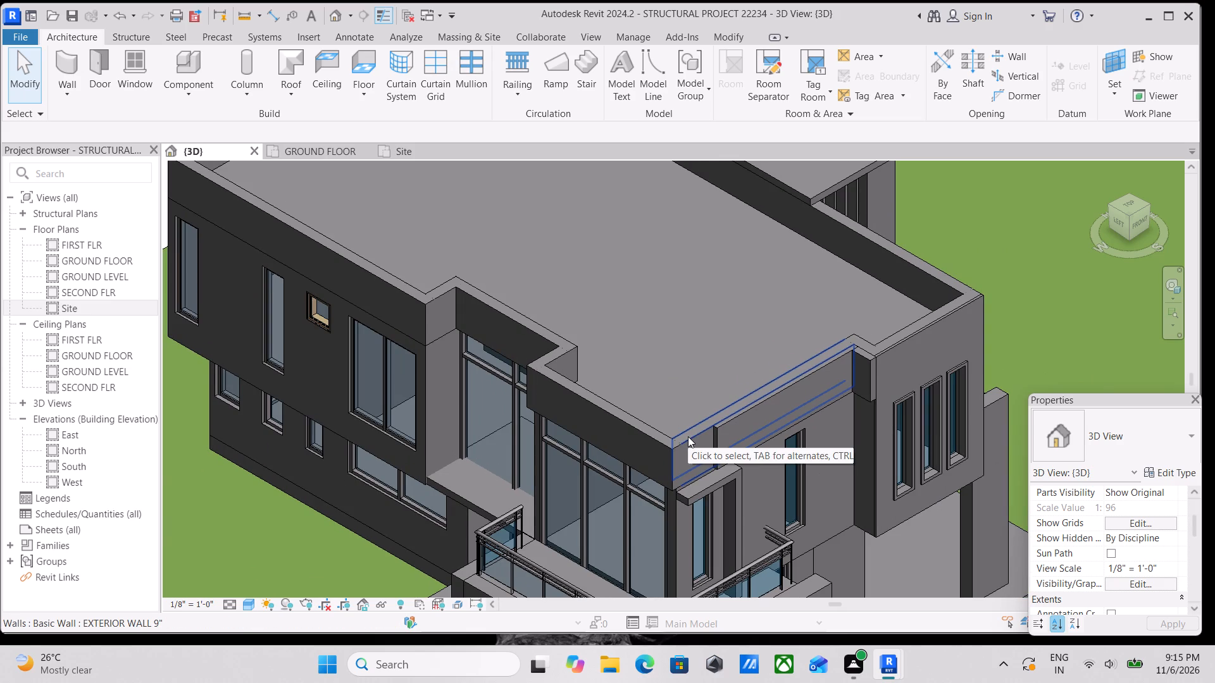
scroll(712, 401, "up", 2)
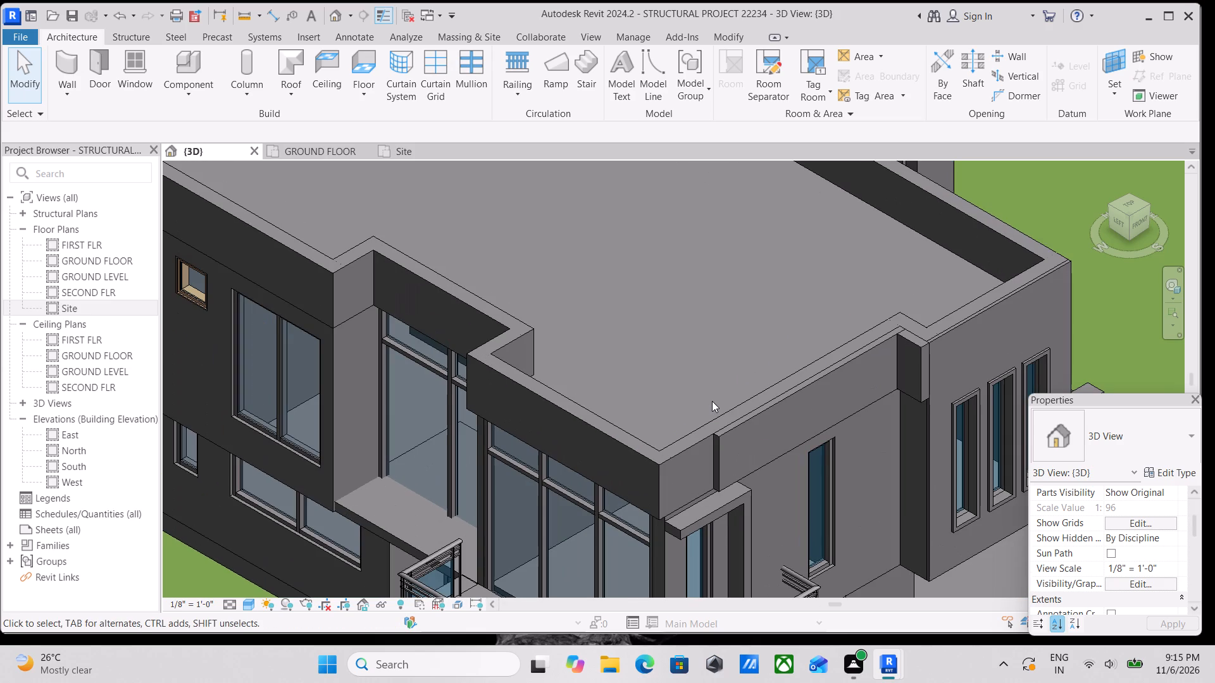
scroll(705, 376, "down", 4)
scroll(648, 405, "down", 1)
middle_click_drag(645, 405, 767, 324)
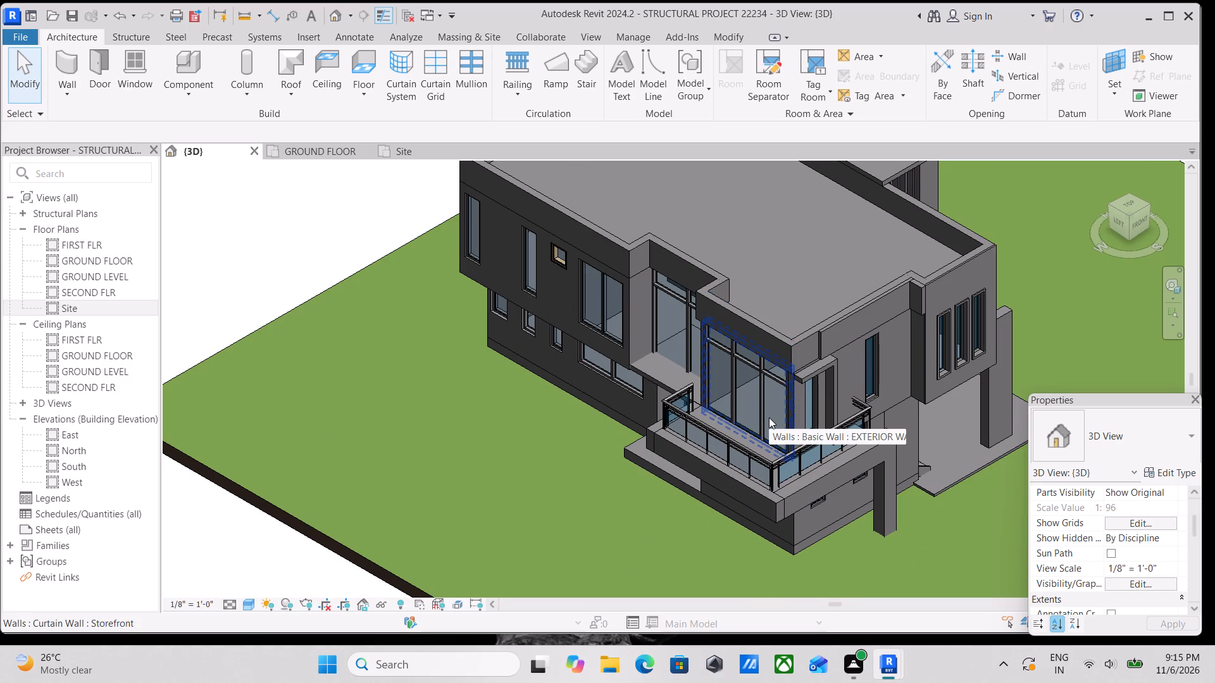
scroll(797, 359, "down", 2)
scroll(760, 378, "up", 3)
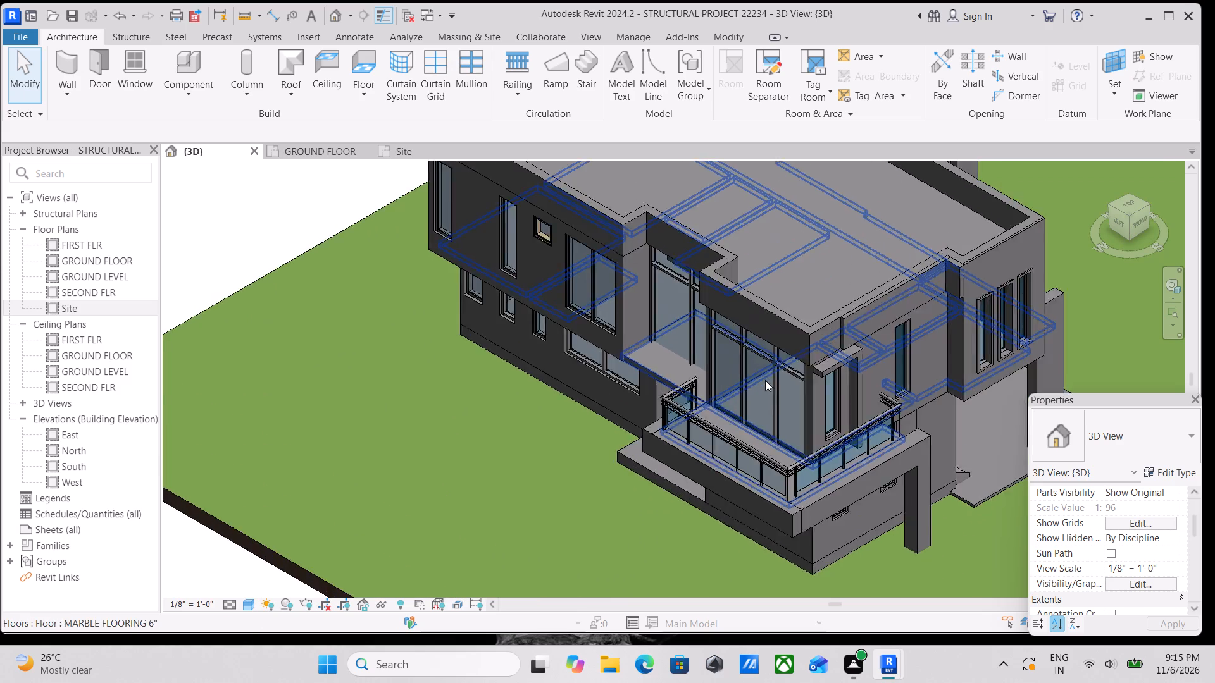
Examine the L-shaped surround over the narrow window beside the balcony, close up and in relation to the facade.
middle_click_drag(765, 380, 606, 426)
scroll(622, 426, "up", 4)
middle_click_drag(706, 400, 704, 300)
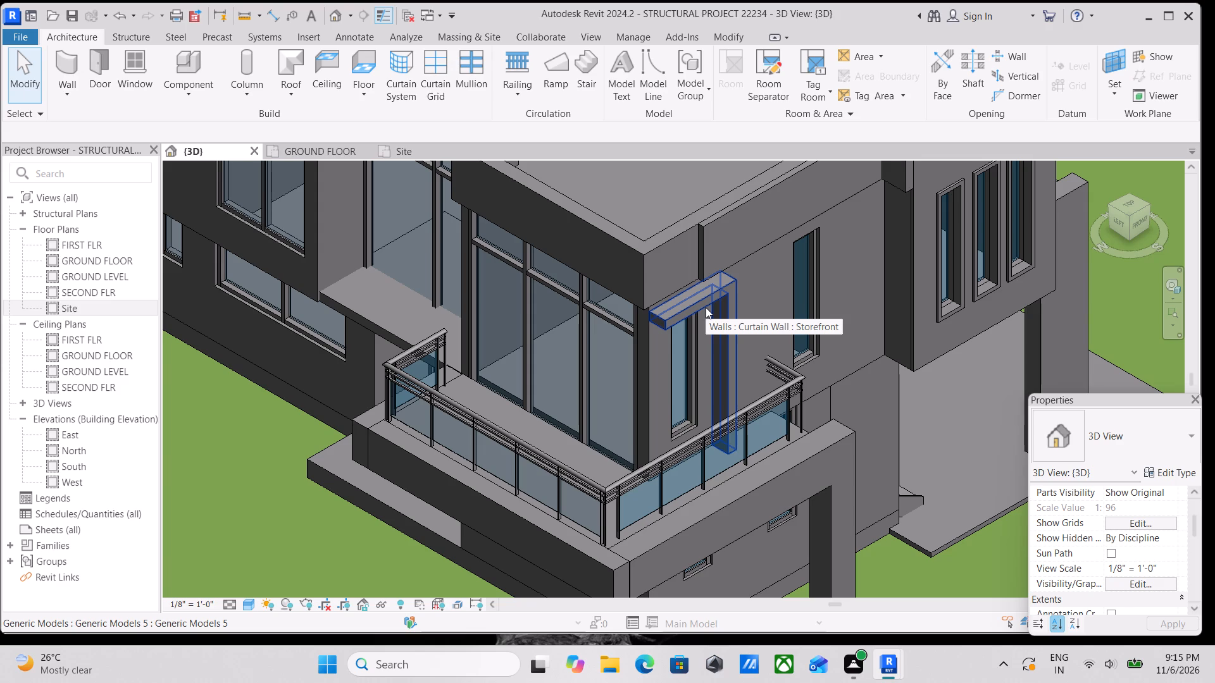
scroll(706, 309, "up", 4)
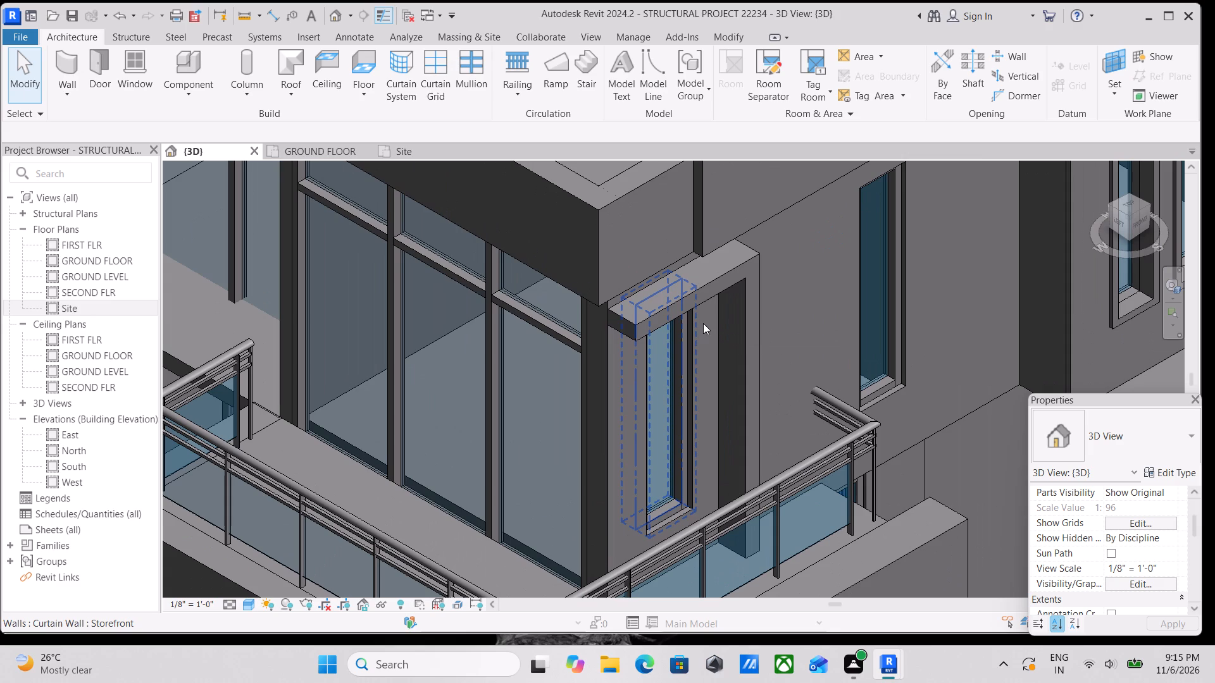
scroll(715, 315, "up", 4)
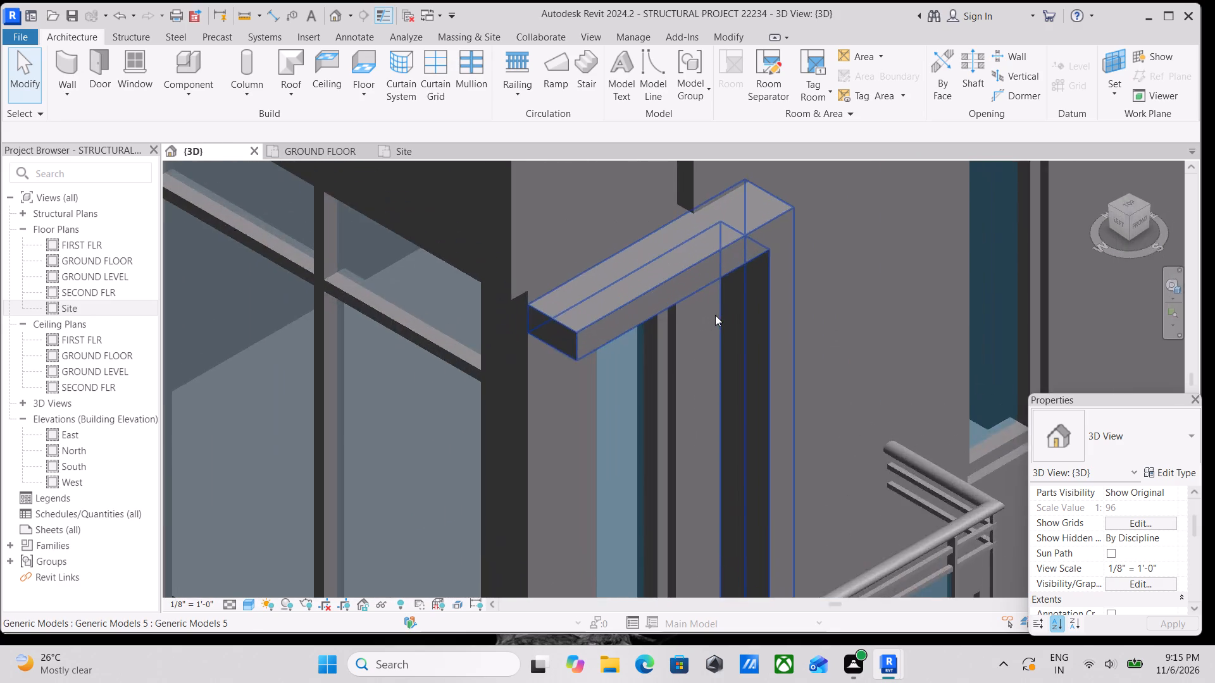
scroll(714, 312, "down", 10)
middle_click_drag(706, 307, 704, 340)
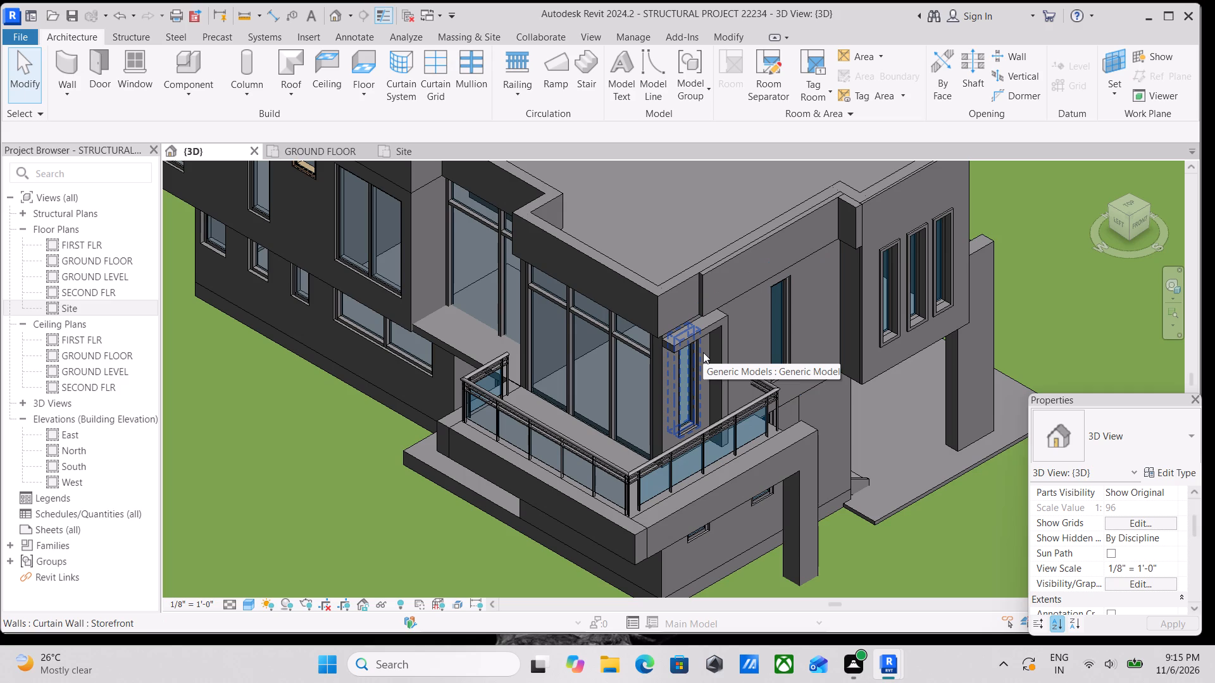
scroll(764, 333, "up", 3)
scroll(763, 333, "down", 4)
middle_click_drag(763, 333, 916, 242)
scroll(904, 268, "up", 1)
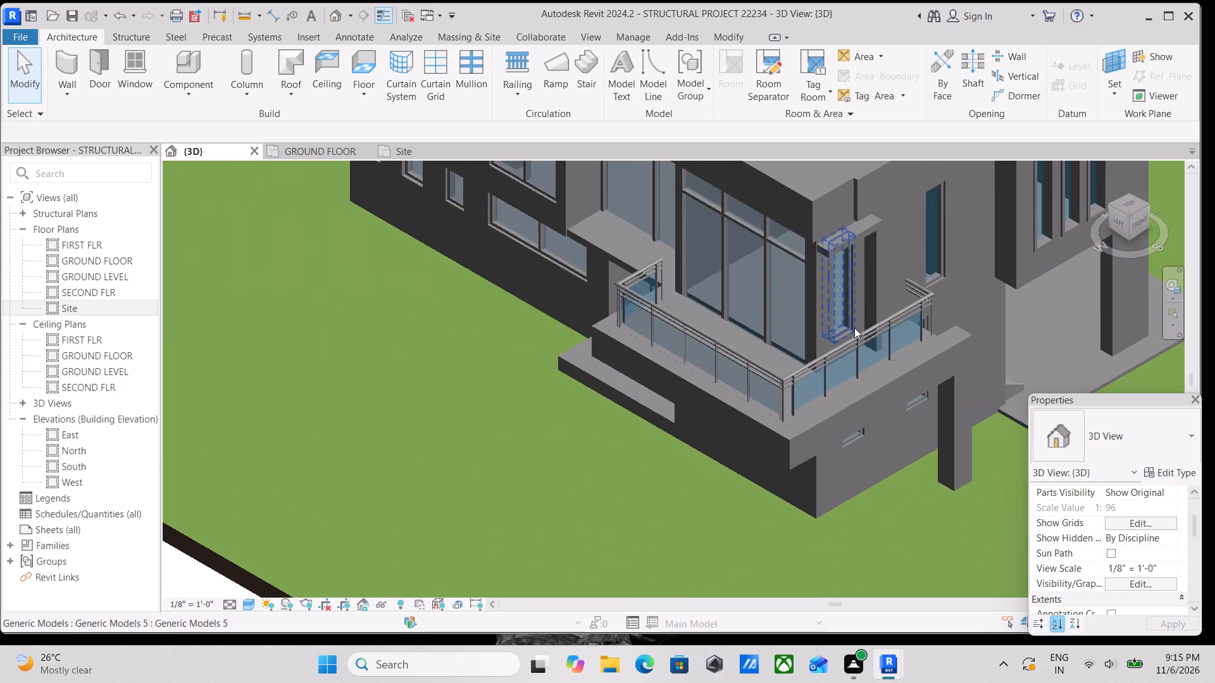
scroll(854, 328, "down", 4)
middle_click_drag(853, 327, 734, 371)
middle_click_drag(702, 357, 625, 377)
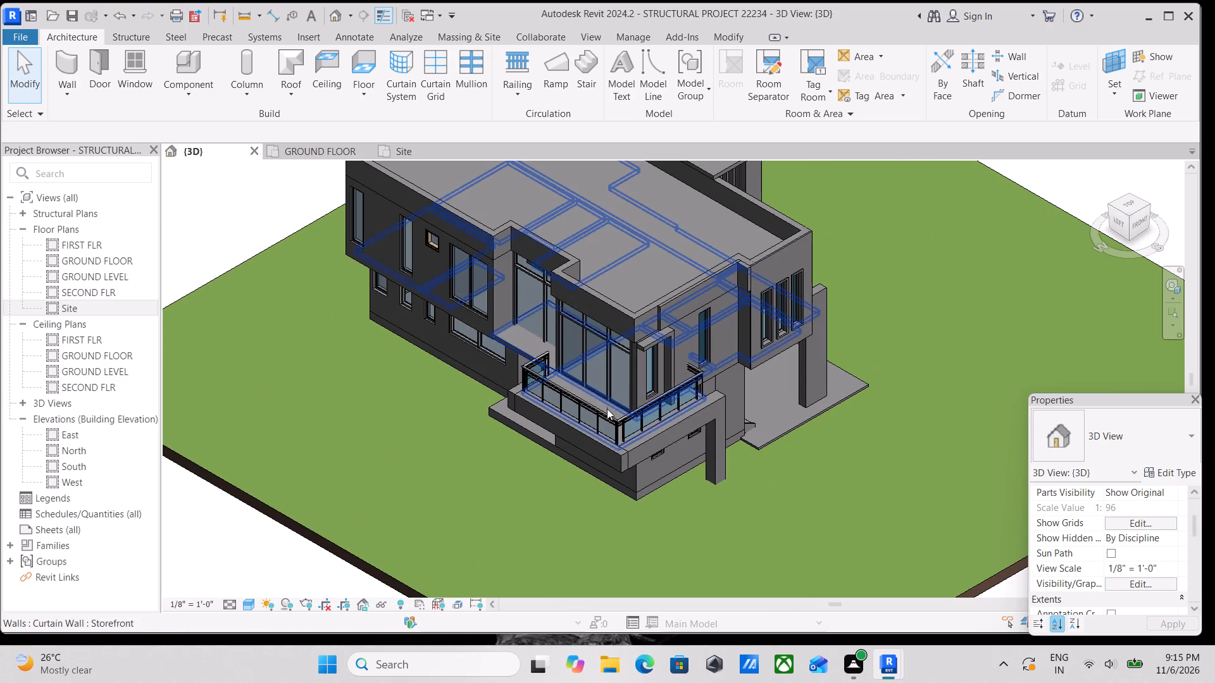
Examine the front and right facades, including the vertical slatted screen, small balcony and entrance porch, around the building.
middle_click_drag(607, 409, 742, 287)
middle_click_drag(742, 287, 451, 351, "shift")
middle_click_drag(548, 324, 640, 282)
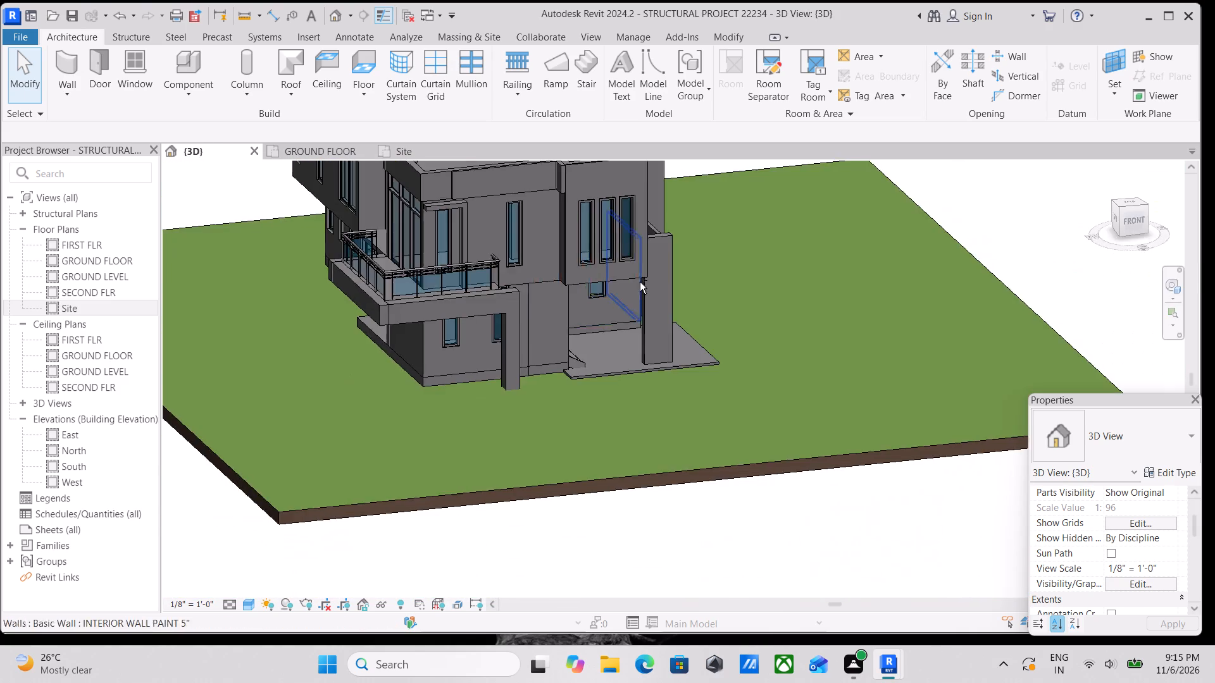
middle_click_drag(609, 317, 514, 298)
scroll(523, 295, "up", 3)
middle_click_drag(535, 300, 654, 440)
middle_click_drag(639, 371, 411, 379, "shift")
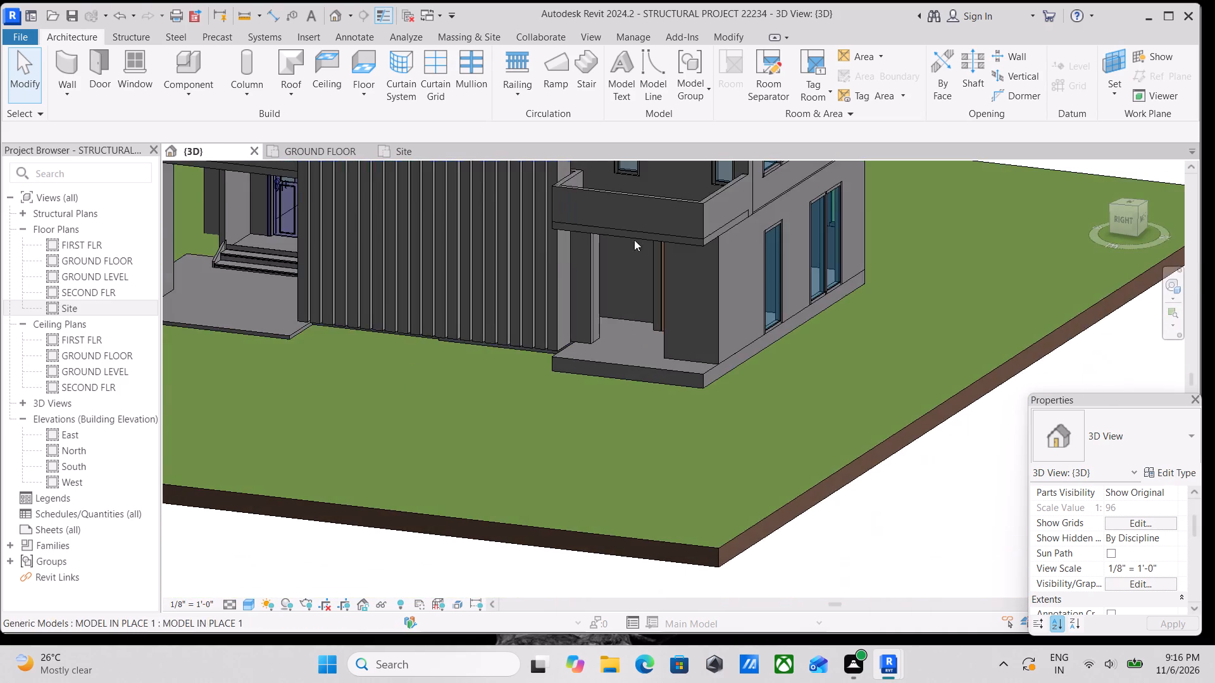
middle_click_drag(633, 244, 549, 366)
scroll(549, 366, "up", 3, "shift")
middle_click_drag(550, 365, 776, 322)
scroll(776, 322, "up", 1)
middle_click_drag(615, 340, 726, 360, "shift")
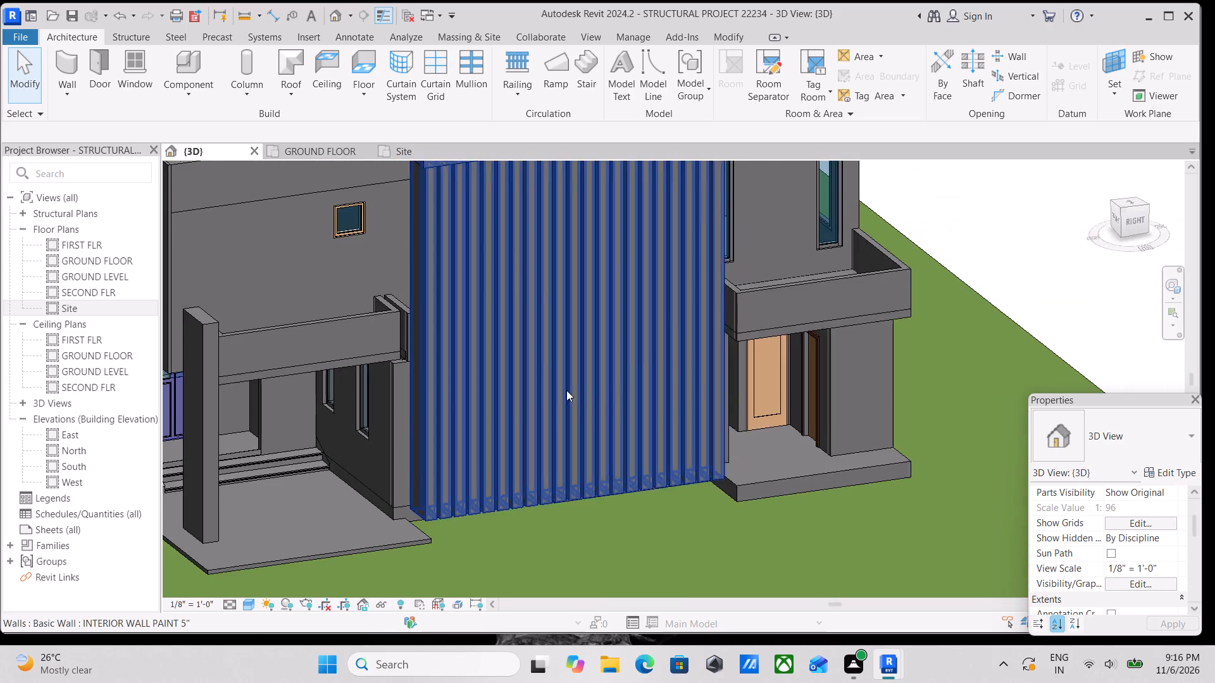
middle_click_drag(569, 391, 724, 282)
middle_click_drag(544, 405, 626, 379, "shift")
middle_click_drag(592, 400, 628, 278)
Examine the front entrance stair close up, checking its sloped side stringer and where it meets the veranda floor.
scroll(540, 340, "up", 8, "shift")
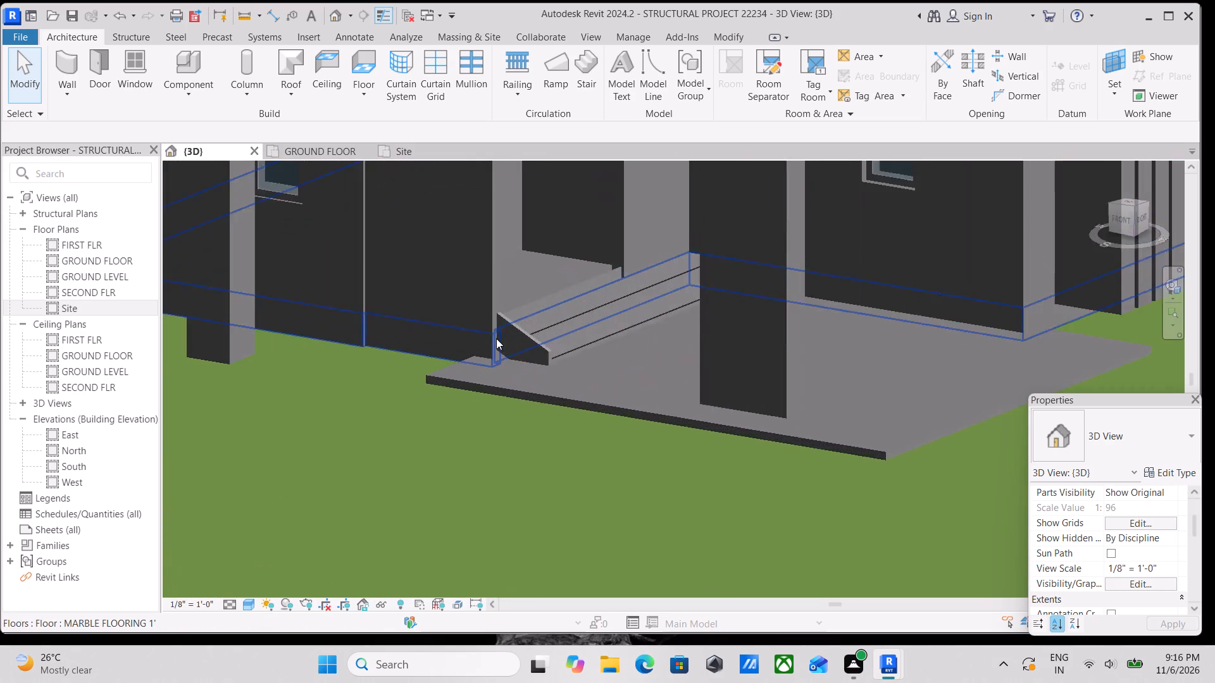
scroll(496, 338, "up", 4, "shift")
scroll(561, 332, "up", 7)
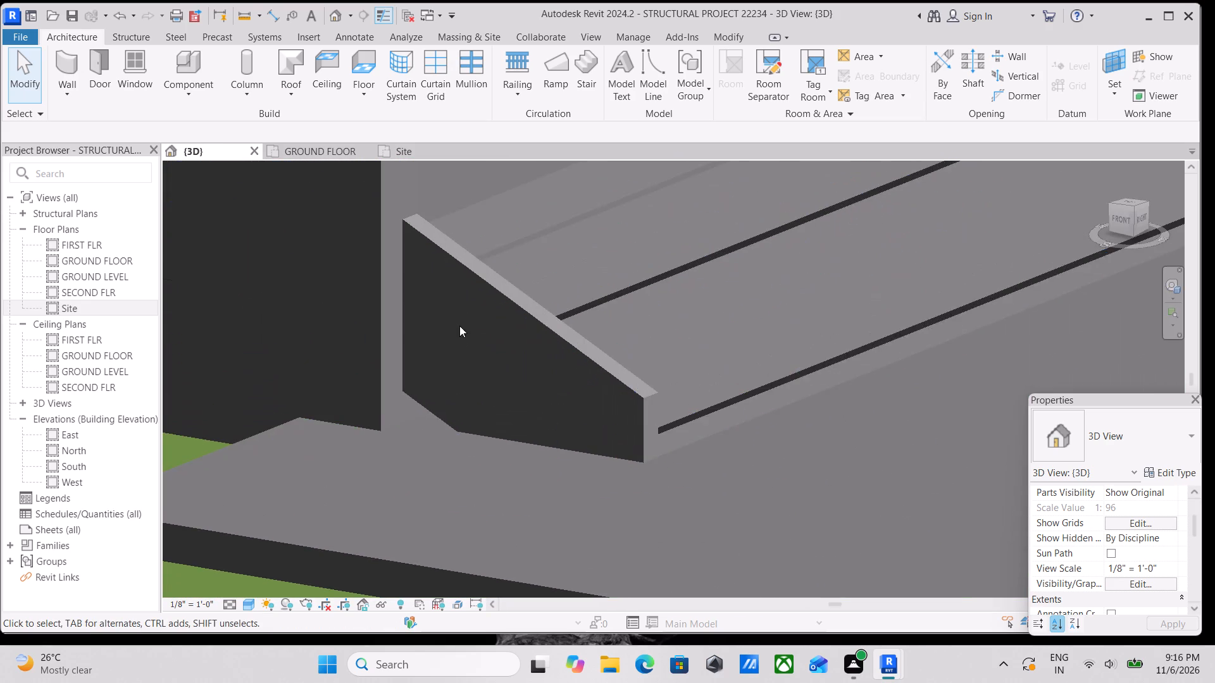
scroll(607, 329, "down", 3)
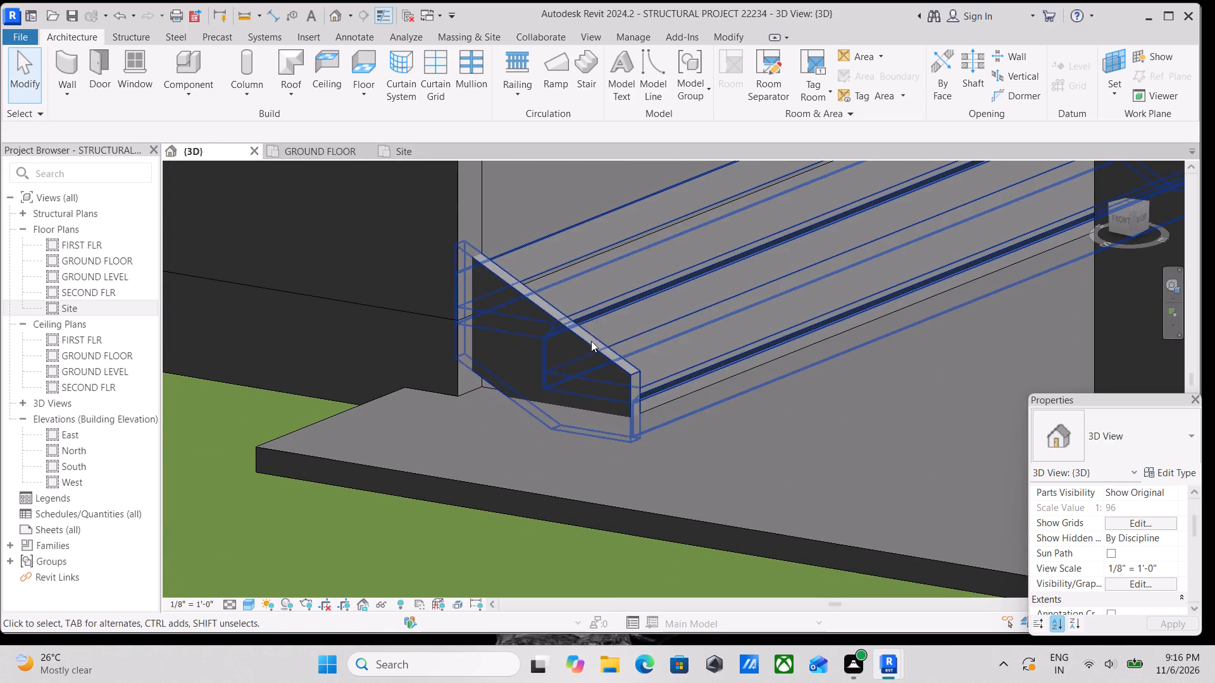
key("Escape")
left_click(742, 195)
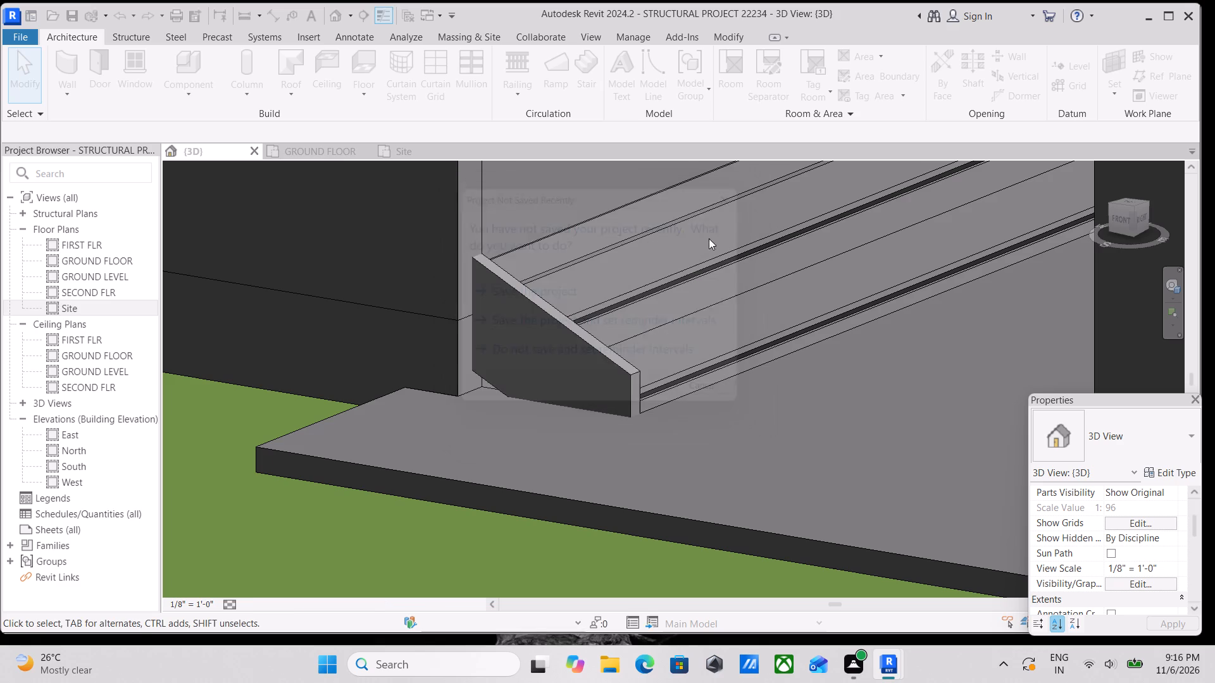
scroll(609, 322, "down", 5)
middle_click_drag(609, 322, 539, 350)
scroll(540, 350, "up", 1)
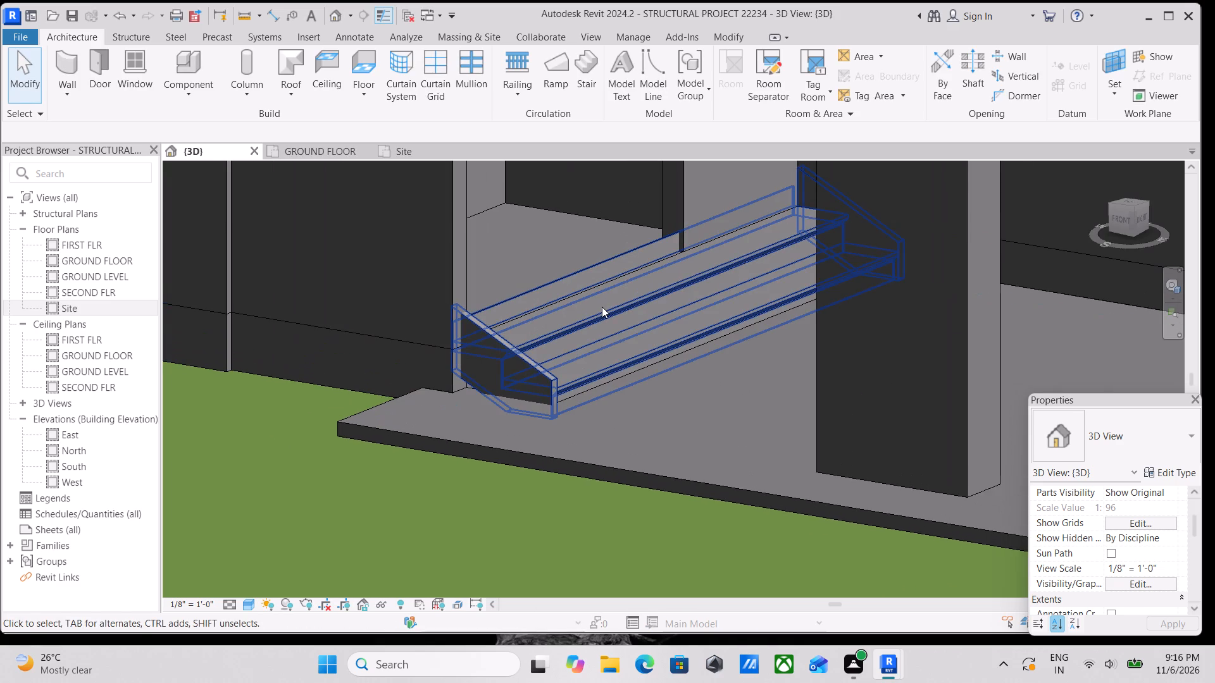
Inspect the entrance porch's assembled stair by selecting it and examining its treads and risers close up.
left_click(602, 307)
scroll(691, 295, "up", 1)
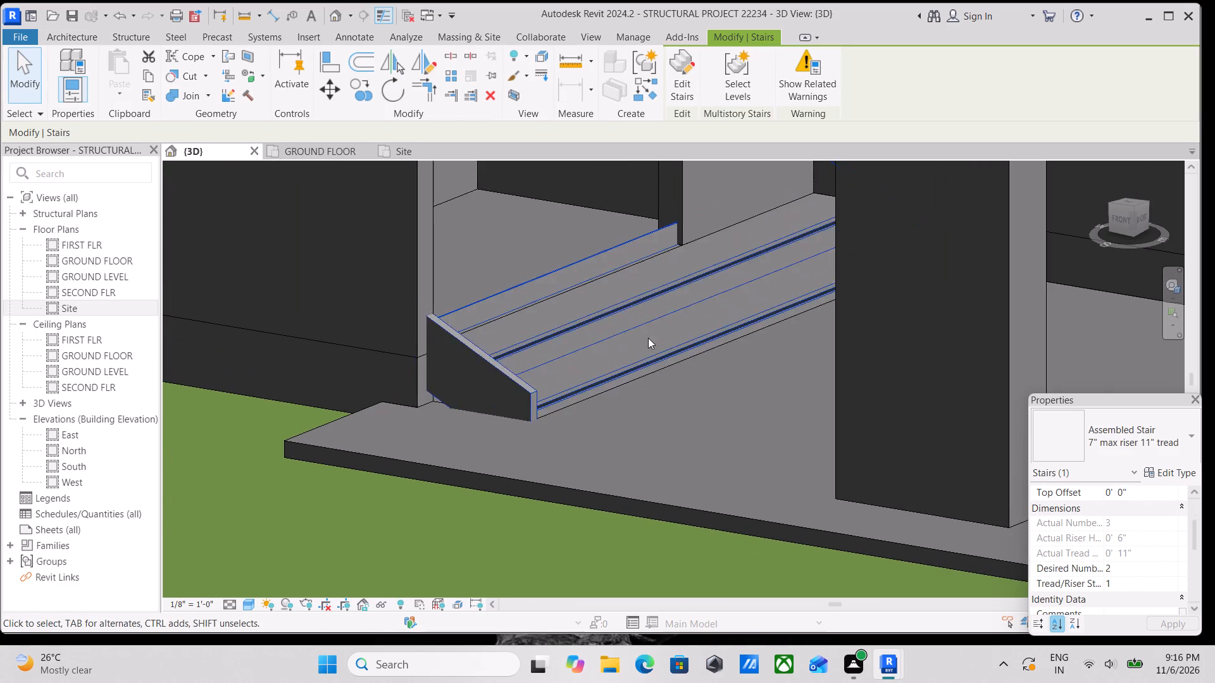
scroll(643, 343, "up", 3)
key("Escape")
scroll(530, 337, "down", 2)
middle_click_drag(530, 337, 516, 357)
key("Escape")
scroll(478, 355, "down", 2)
middle_click_drag(478, 355, 484, 403)
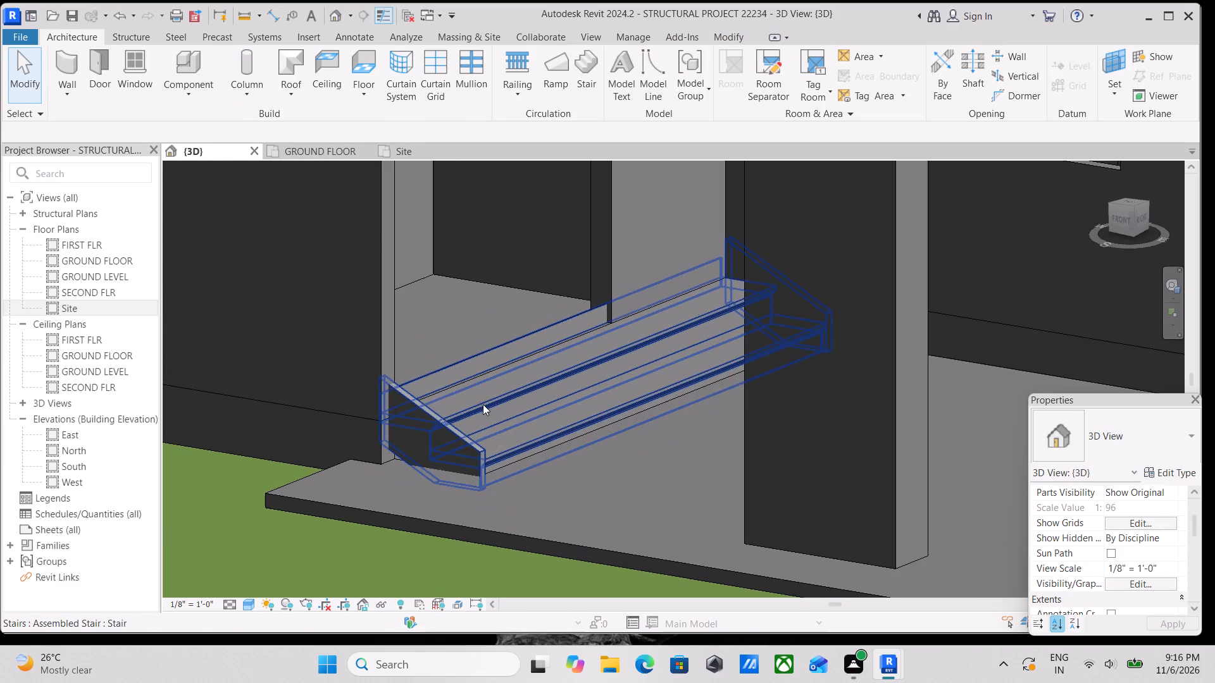
scroll(420, 440, "up", 6)
scroll(525, 308, "down", 4)
middle_click_drag(525, 308, 497, 325)
scroll(497, 328, "up", 1)
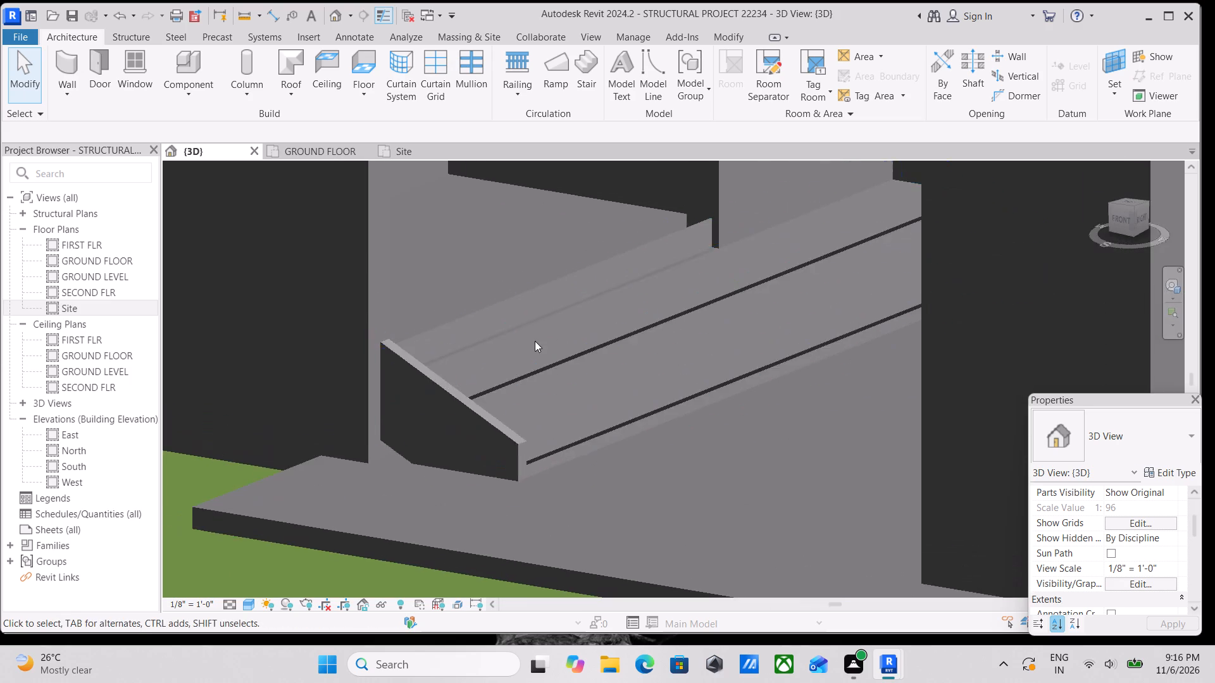
scroll(575, 338, "down", 4)
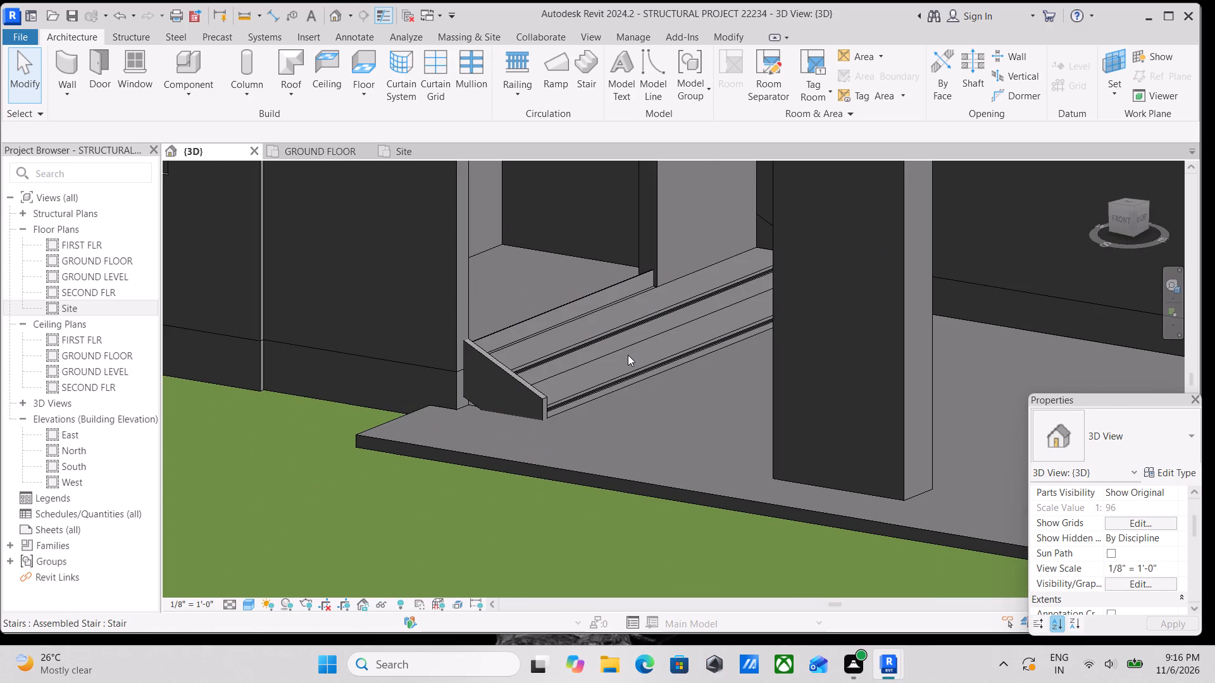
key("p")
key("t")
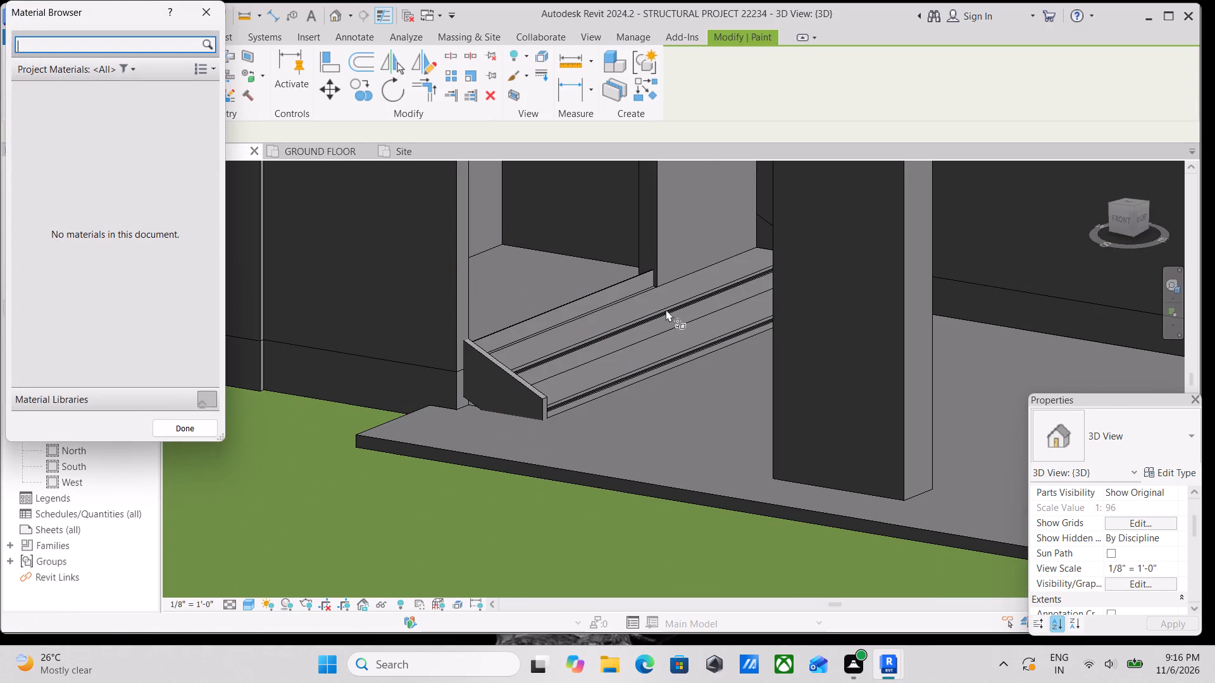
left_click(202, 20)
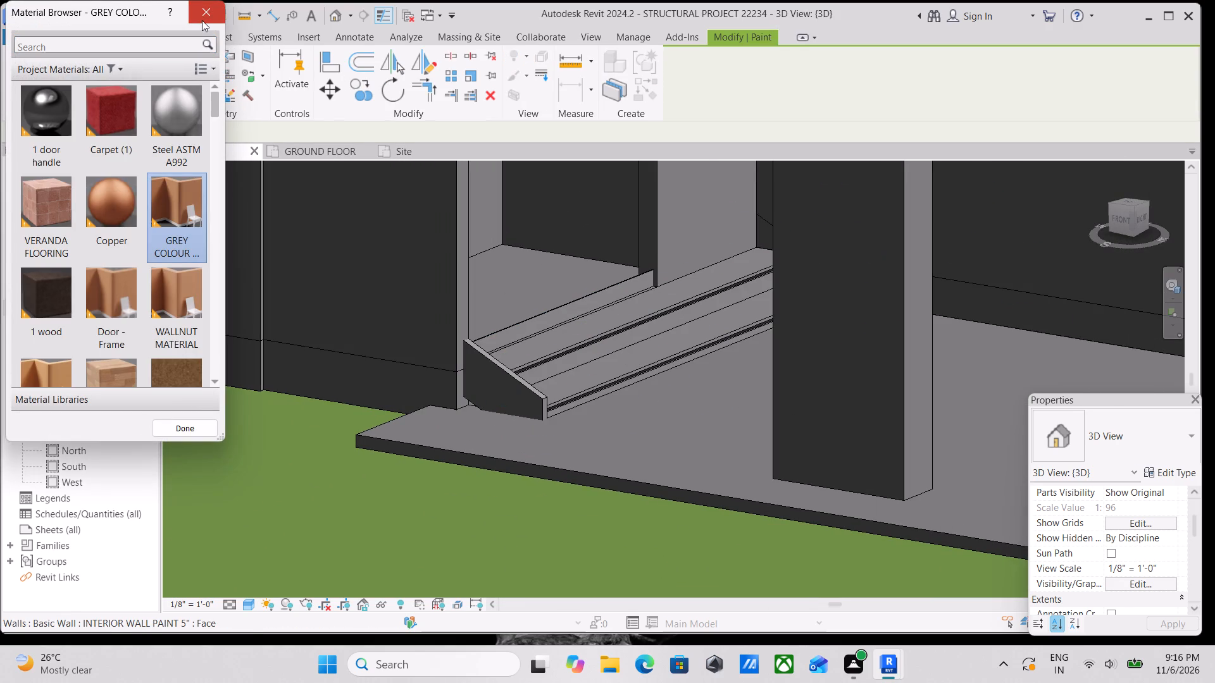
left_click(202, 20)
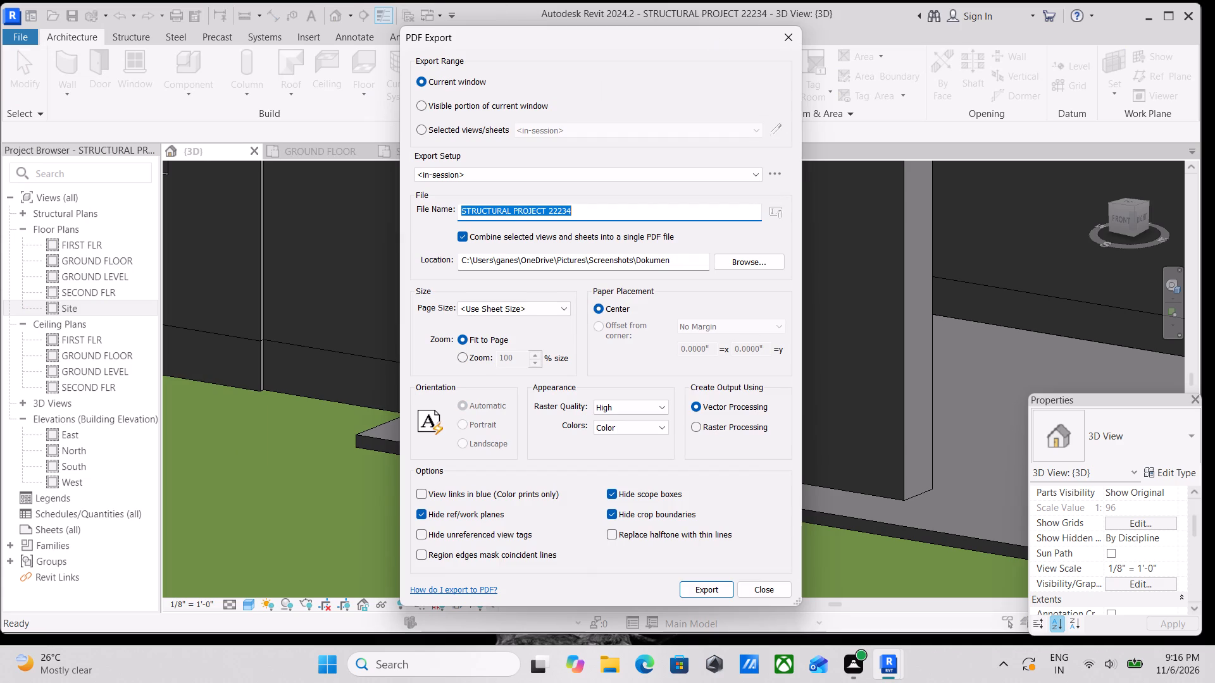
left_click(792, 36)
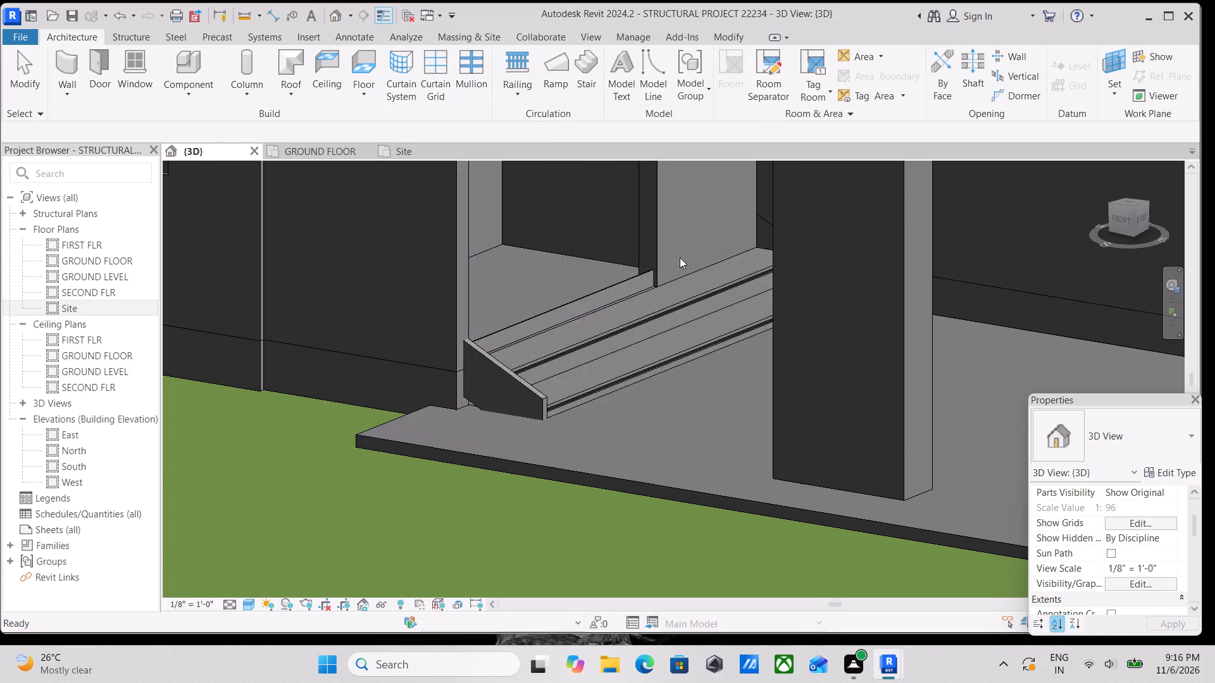
Set the 3D view's visual style to Realistic, with the entrance stair in close view.
scroll(614, 305, "up", 4)
middle_click_drag(607, 343, 594, 319)
scroll(594, 322, "up", 1)
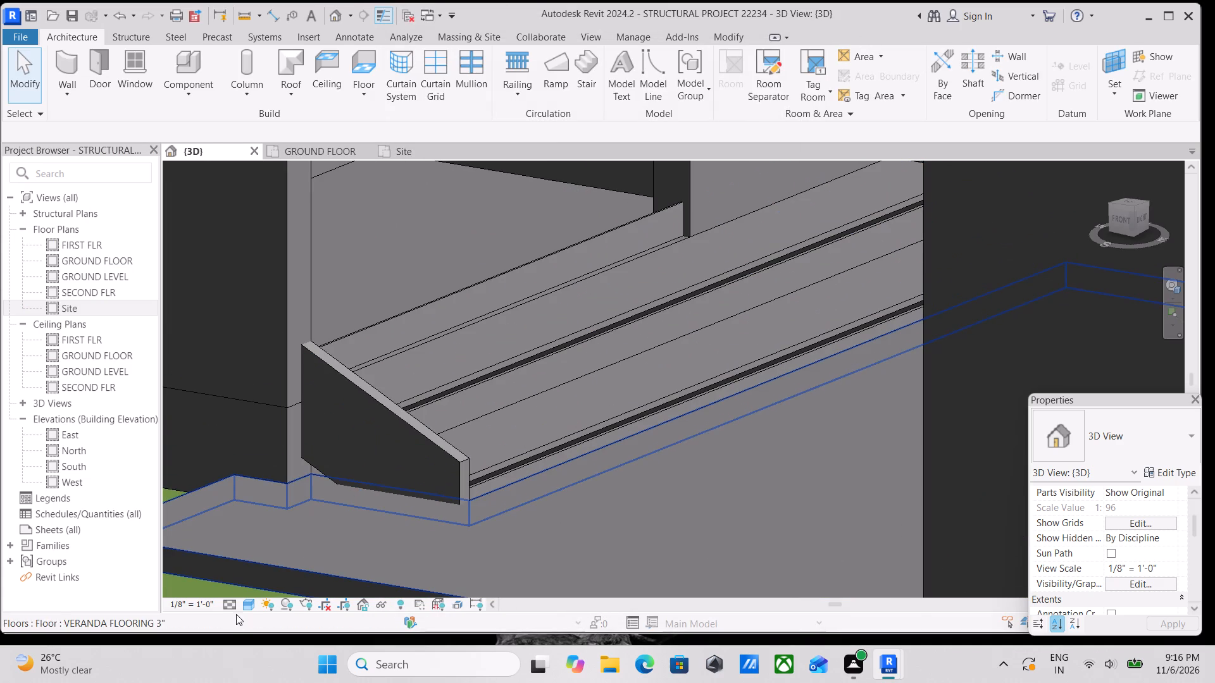
left_click(239, 610)
left_click(246, 605)
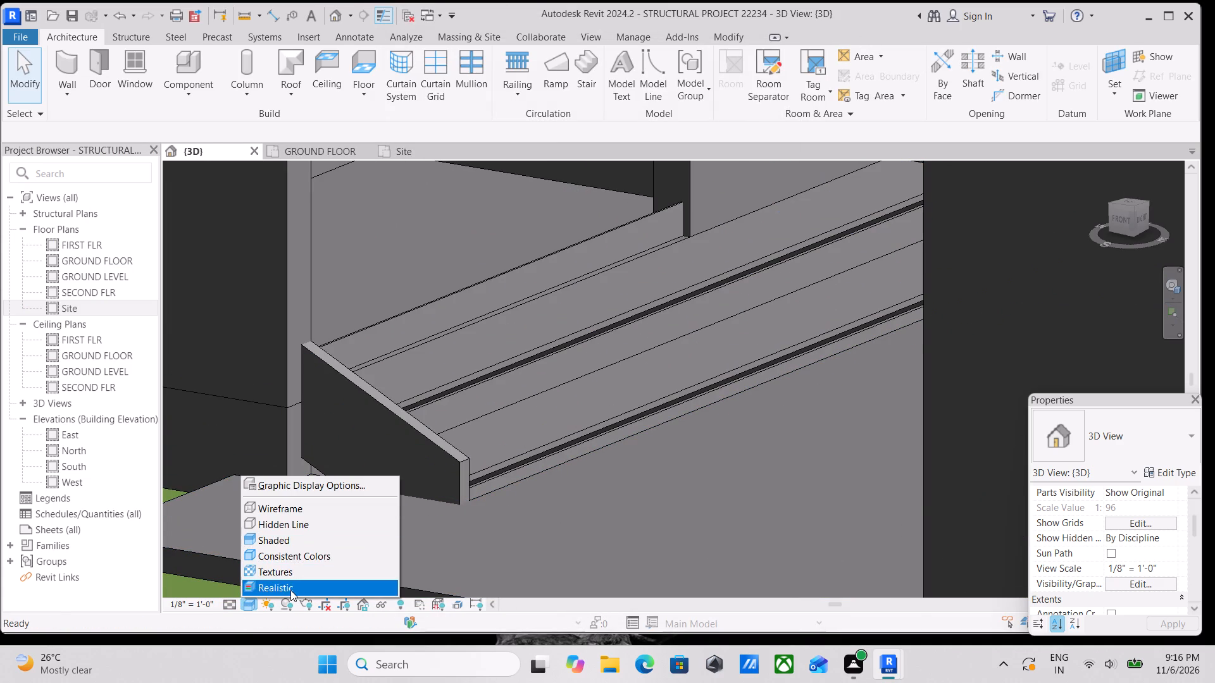
left_click(290, 590)
Paint the upper tread face of the entrance stair with the MARBLE FLOORING 1' material.
scroll(542, 436, "down", 2)
scroll(557, 399, "up", 9)
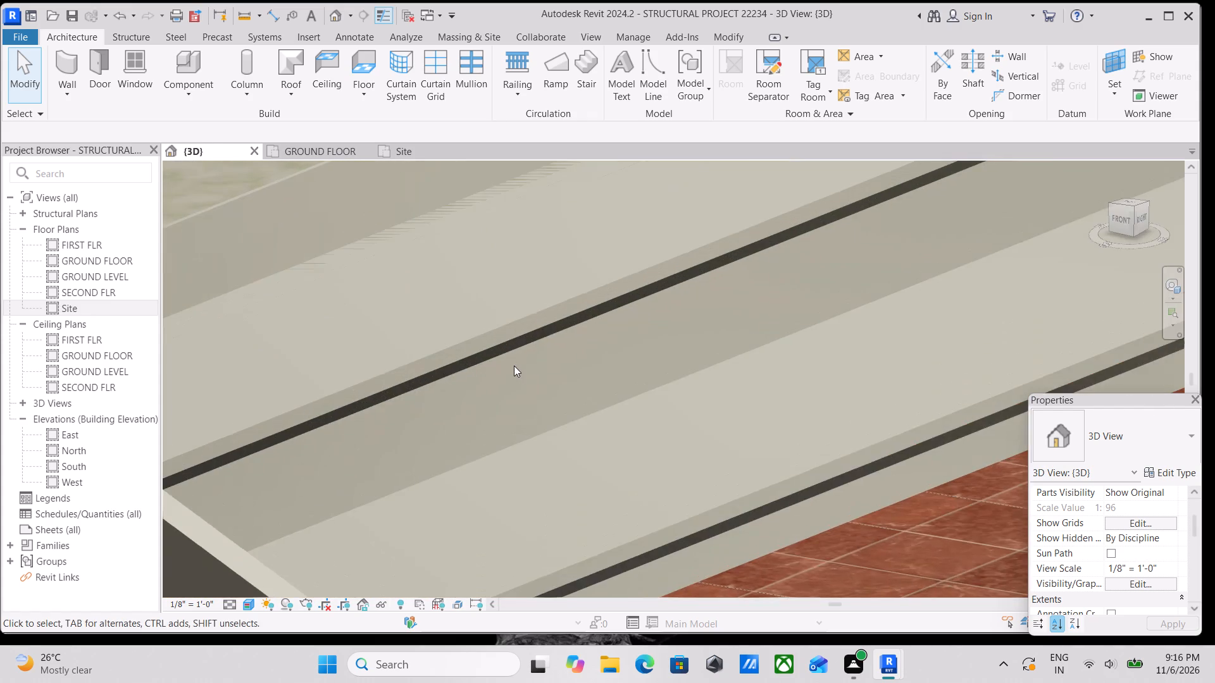
middle_click_drag(520, 380, 531, 468)
type("PT")
scroll(211, 197, "down", 3)
scroll(203, 315, "up", 1)
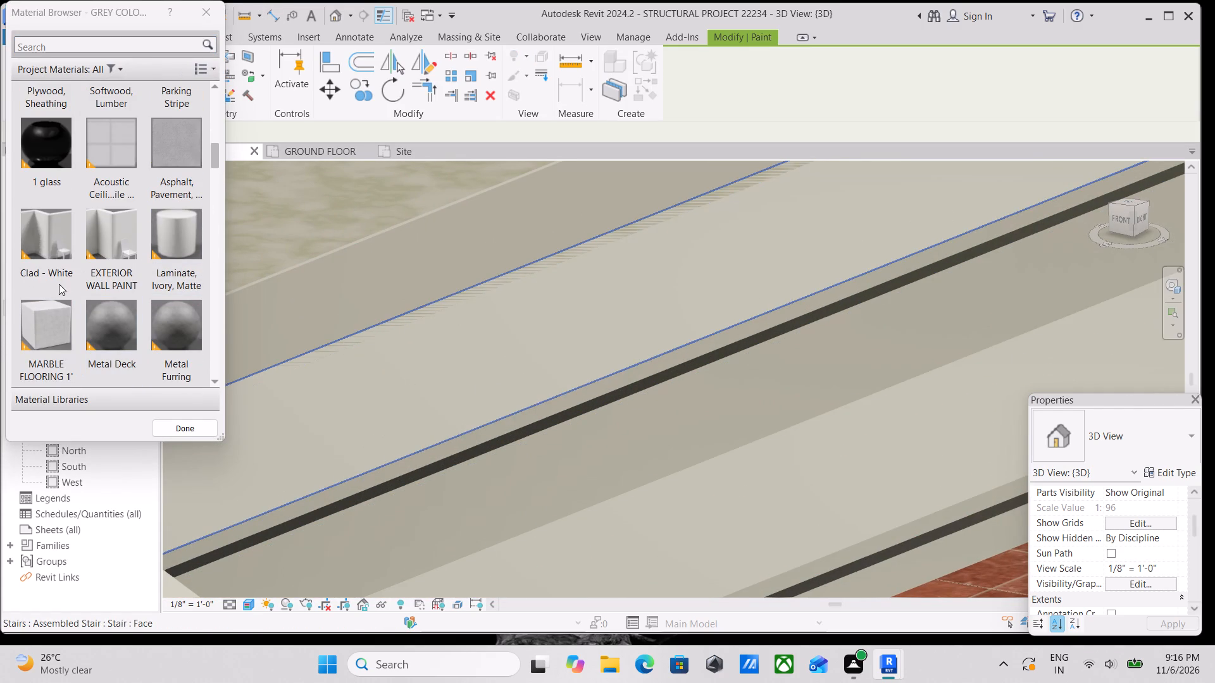
left_click(61, 342)
left_click(427, 345)
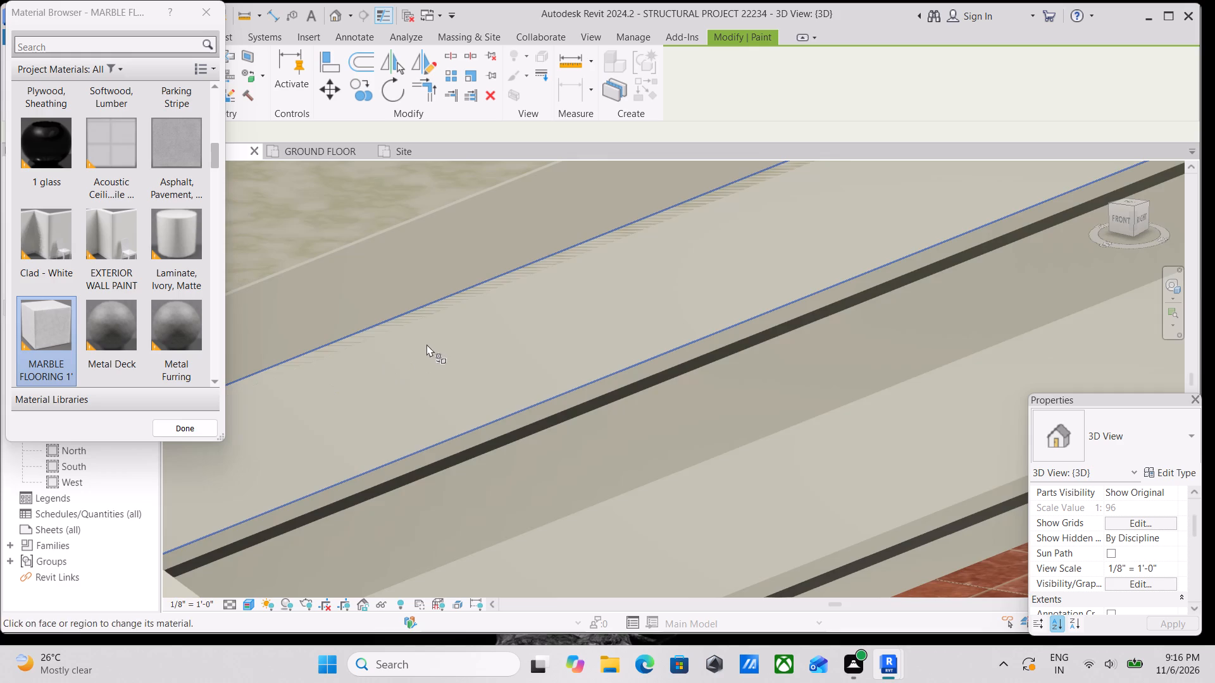
Paint the riser below the upper tread, plus that tread's nosing edge and recessed dark strip, with MARBLE FLOORING 1'.
scroll(473, 348, "down", 1)
middle_click_drag(473, 347, 476, 273)
left_click(527, 362)
scroll(527, 362, "up", 3)
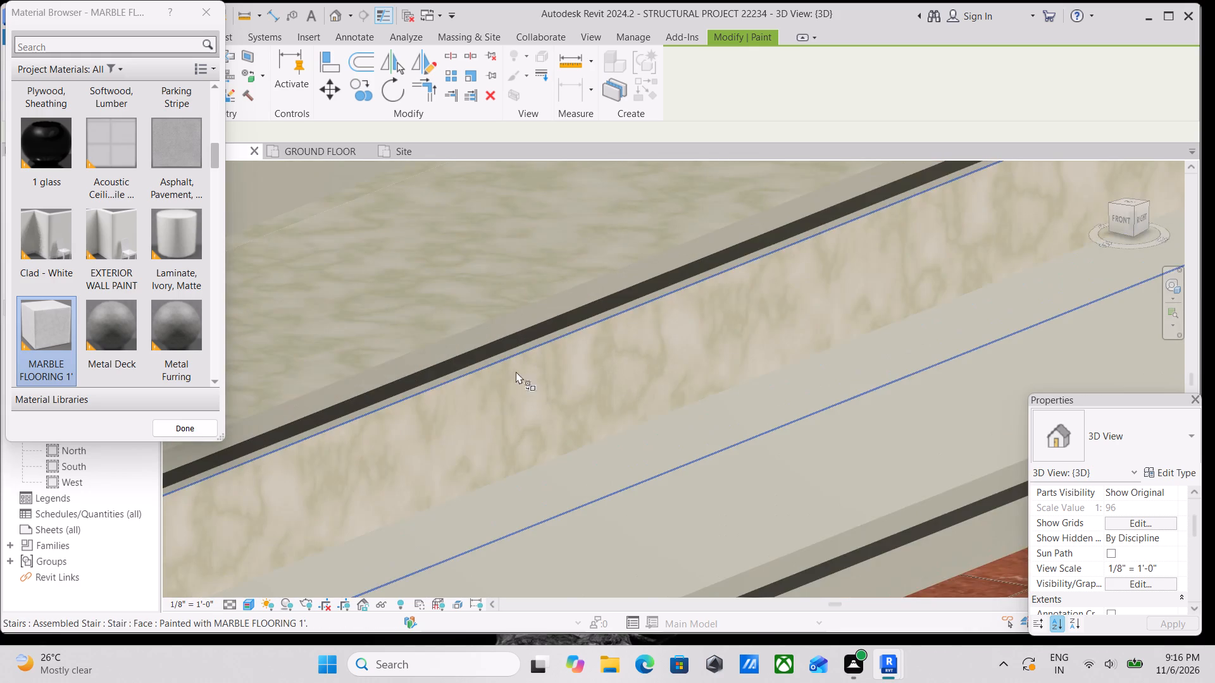
scroll(431, 372, "up", 3)
left_click(417, 344)
scroll(425, 365, "up", 3)
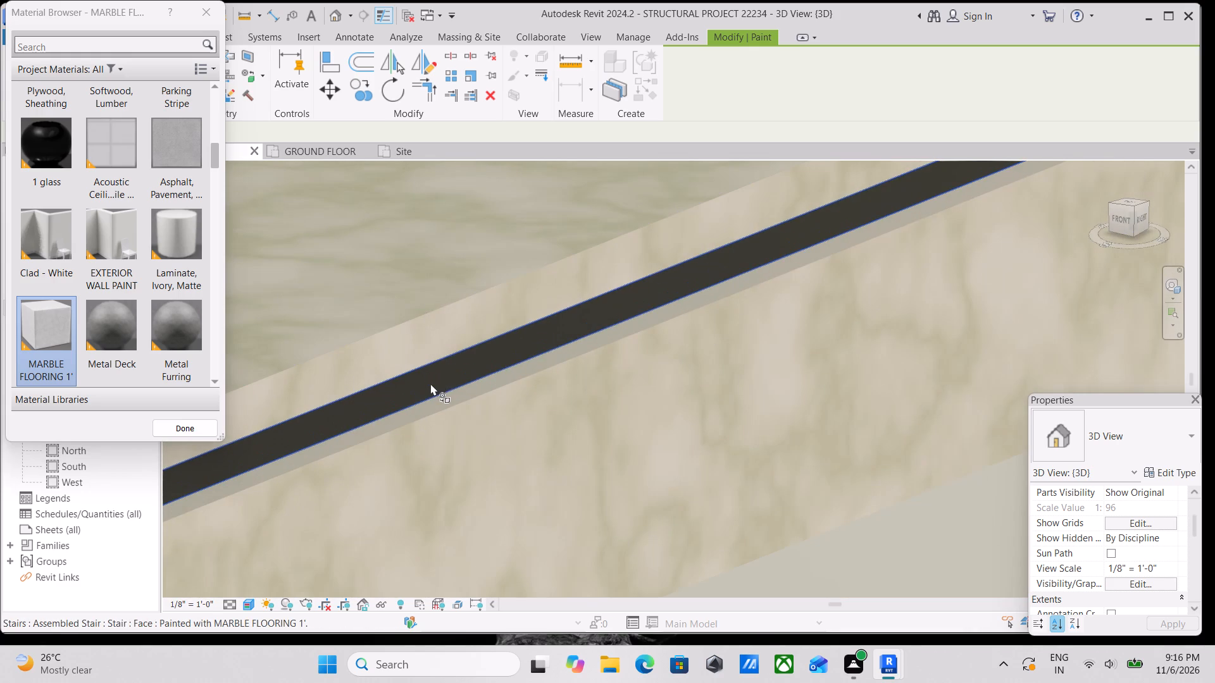
left_click(440, 376)
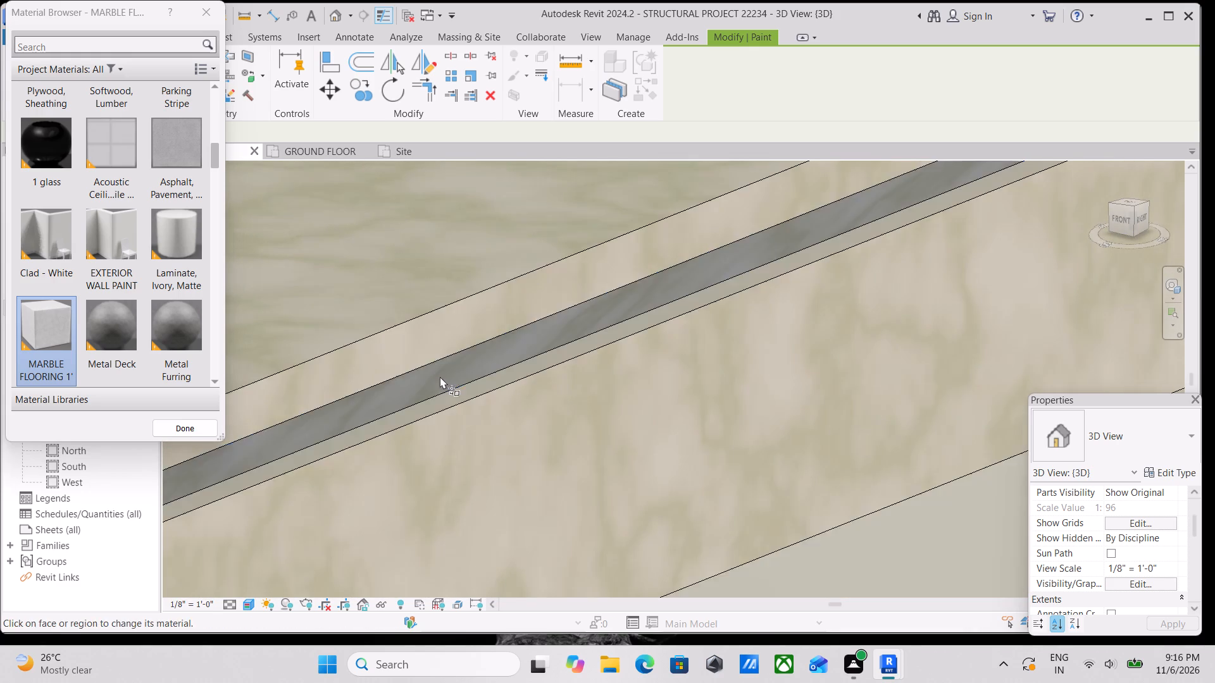
Paint the lower tread's top face, its nosing edge and the dark strip beneath it with MARBLE FLOORING 1'.
scroll(442, 374, "down", 5)
middle_click_drag(442, 374, 533, 292)
scroll(533, 292, "up", 1)
scroll(530, 329, "down", 5)
middle_click_drag(528, 316, 540, 229)
scroll(540, 229, "up", 1)
left_click(583, 395)
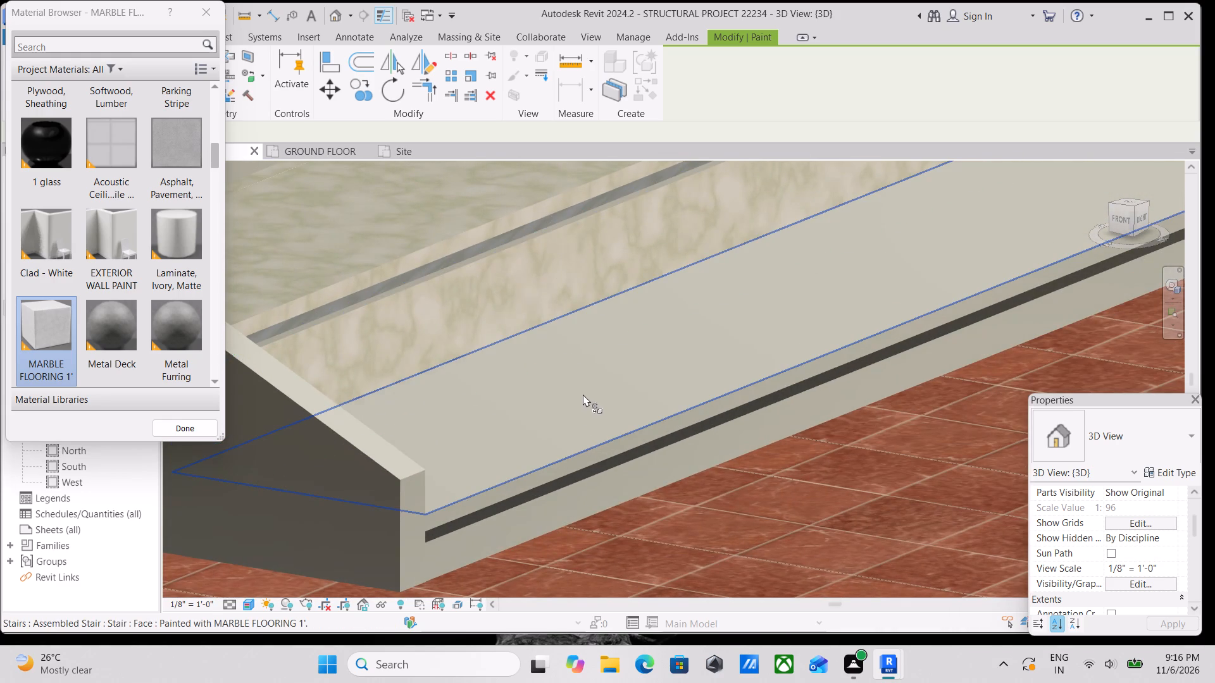
scroll(647, 483, "up", 7)
scroll(588, 407, "up", 4)
left_click(530, 332)
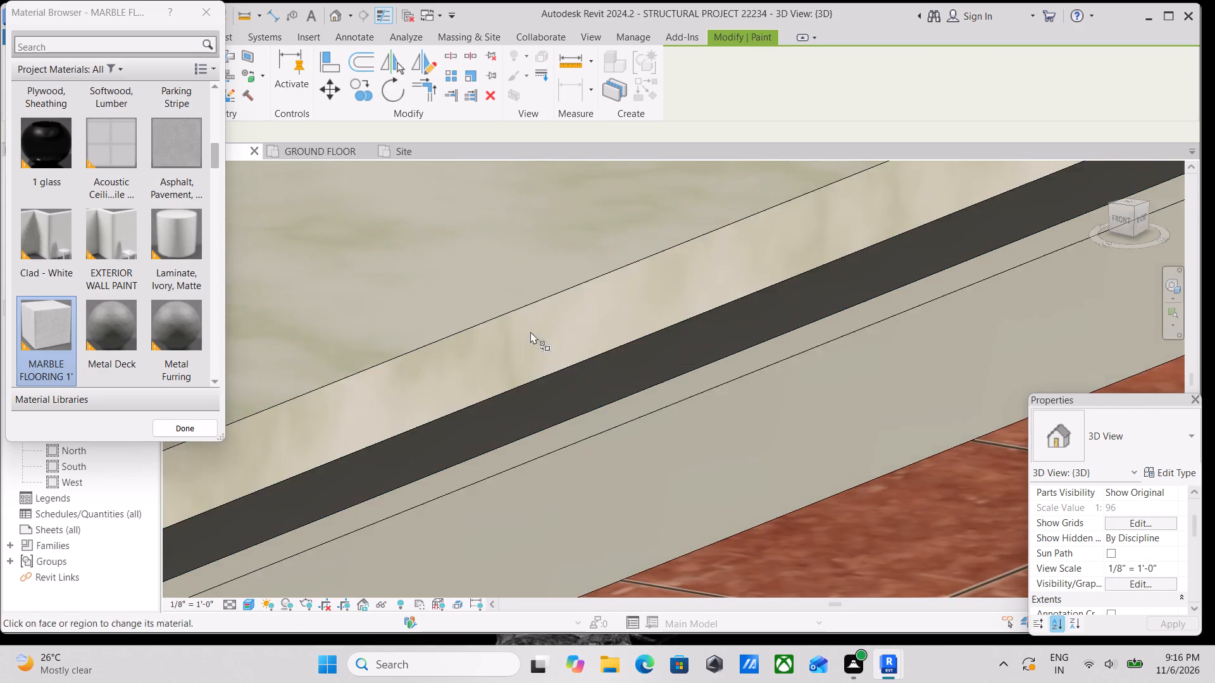
scroll(554, 336, "down", 3)
left_click(576, 372)
Paint the bottom riser and the thin strip beneath the lower tread's nosing with MARBLE FLOORING 1'.
scroll(597, 372, "down", 3)
middle_click_drag(592, 364, 576, 305)
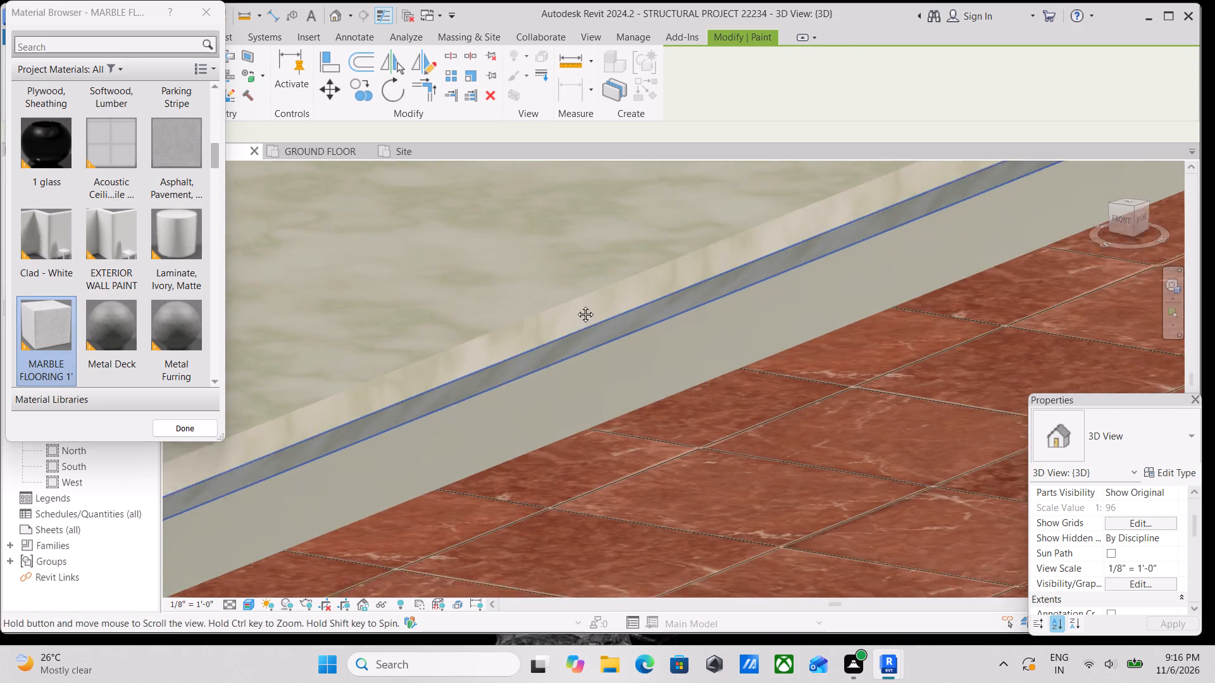
middle_click_drag(576, 305, 573, 296)
scroll(573, 296, "up", 1)
left_click(584, 343)
scroll(584, 343, "down", 4)
scroll(584, 343, "up", 7)
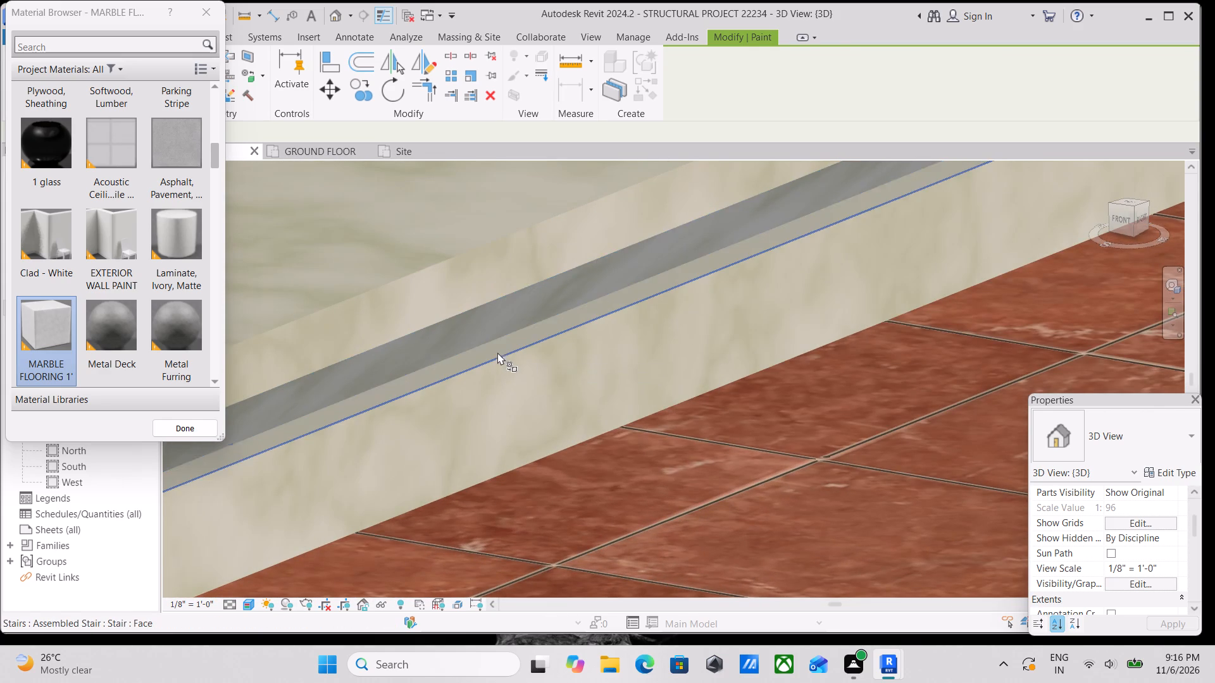
scroll(493, 357, "up", 7)
left_click(486, 356)
scroll(486, 356, "down", 15)
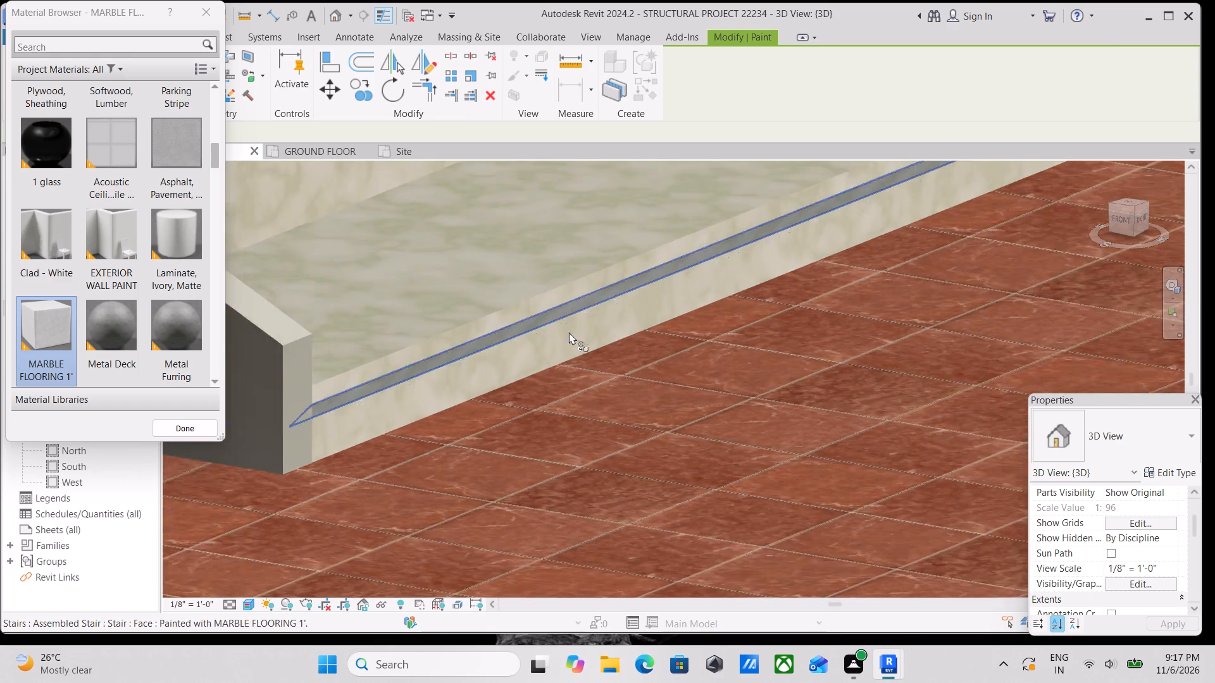
Paint the outer side face and sloped top face of the entrance stair's stringer with MARBLE FLOORING 1'.
middle_click_drag(571, 339, 658, 480)
scroll(661, 412, "down", 9)
middle_click_drag(645, 391, 632, 448)
scroll(642, 383, "down", 1)
middle_click_drag(642, 391, 640, 481)
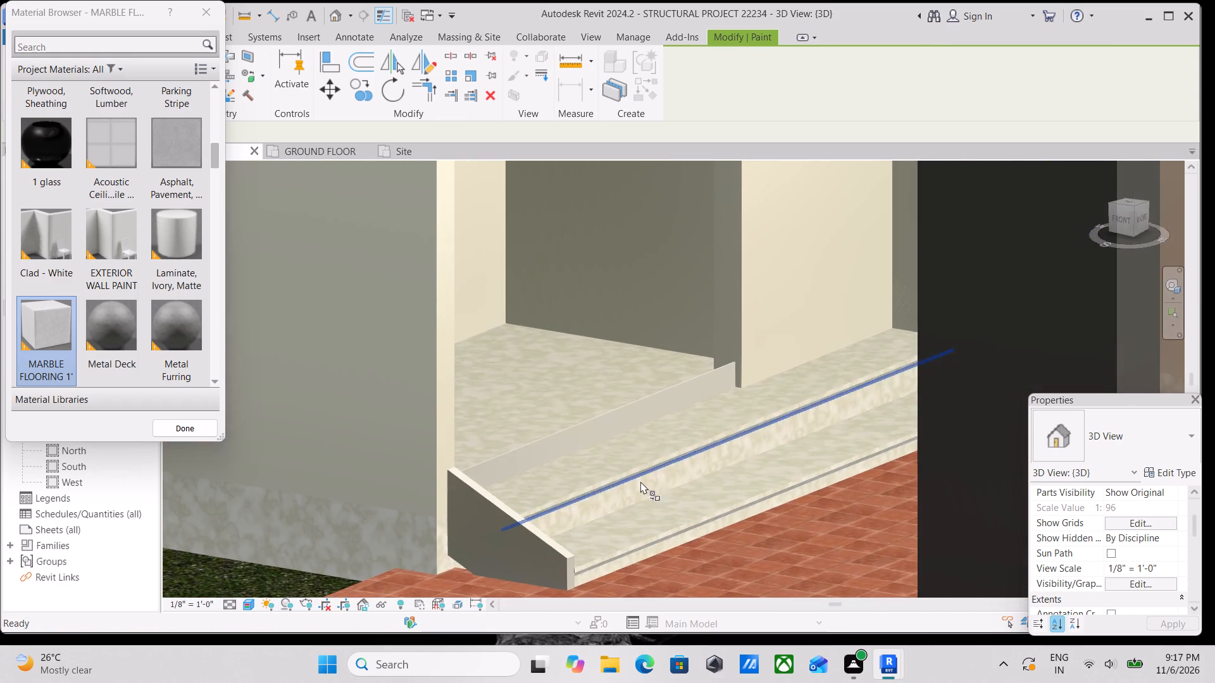
scroll(547, 468, "up", 2)
middle_click_drag(540, 471, 567, 391)
scroll(489, 481, "up", 3)
left_click(497, 458)
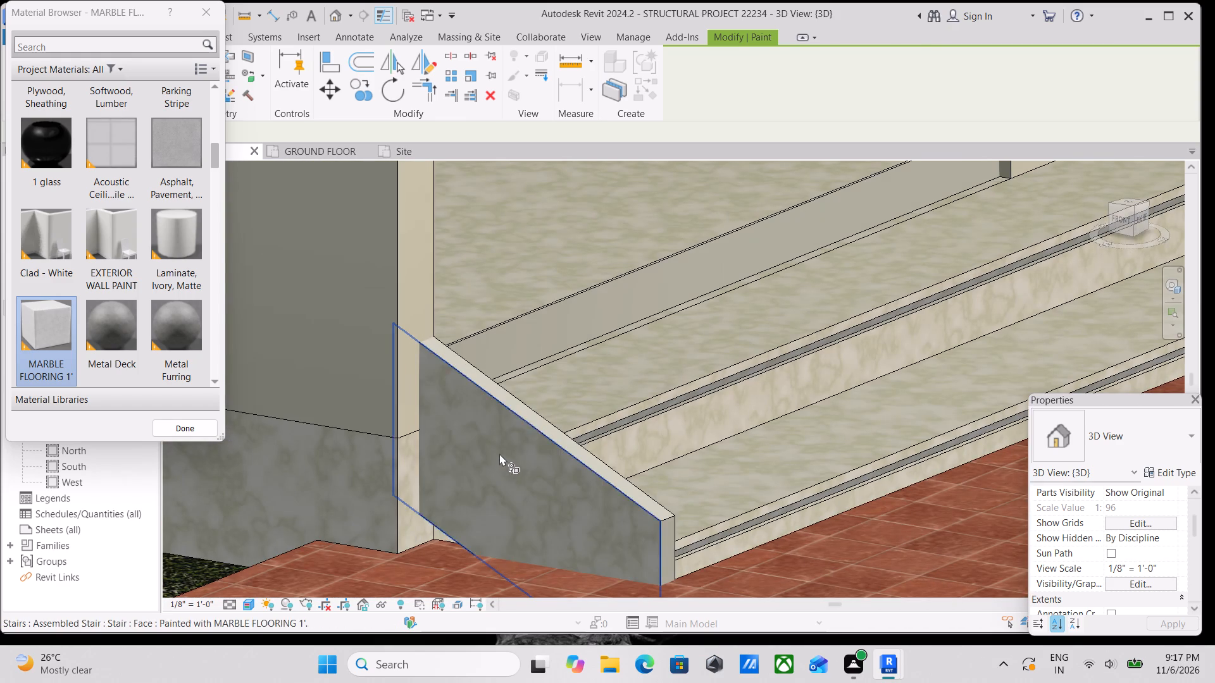
scroll(489, 376, "up", 4)
left_click(487, 376)
Examine the painted entrance stair from a distance together with the surrounding front facade.
scroll(487, 376, "down", 7)
middle_click_drag(481, 376, 507, 384)
scroll(481, 376, "down", 1)
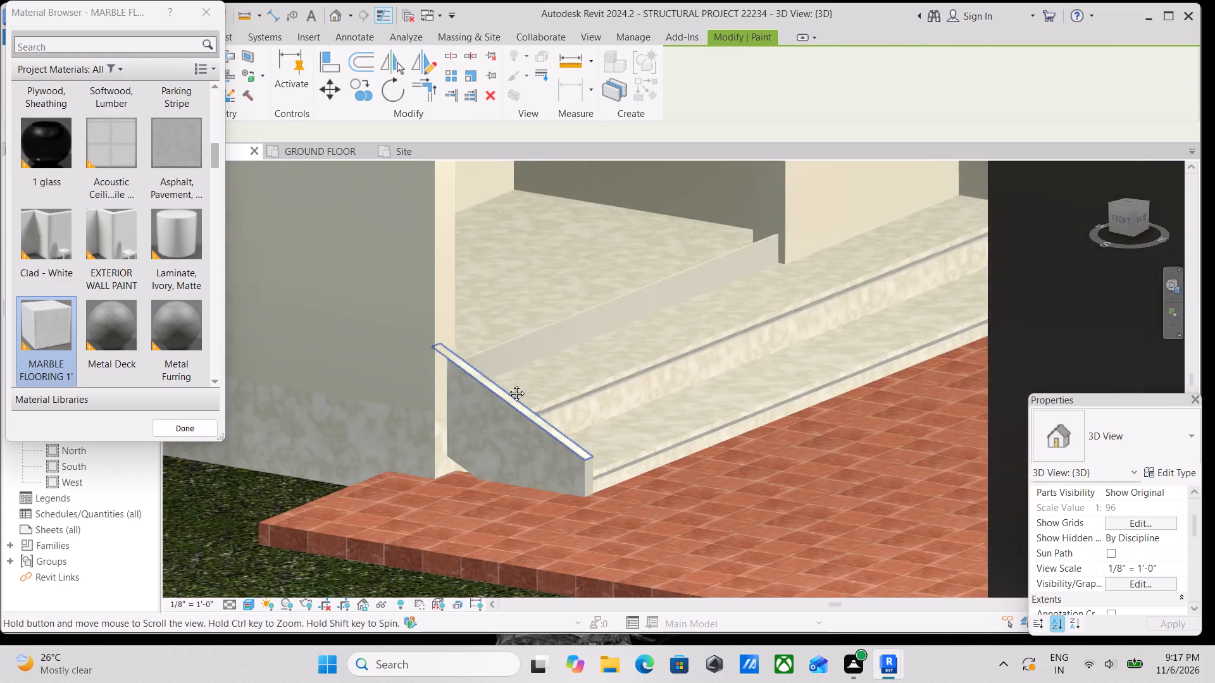
middle_click_drag(507, 384, 661, 405)
scroll(661, 405, "down", 6)
middle_click_drag(743, 365, 706, 409)
scroll(706, 410, "up", 1)
scroll(734, 384, "down", 5)
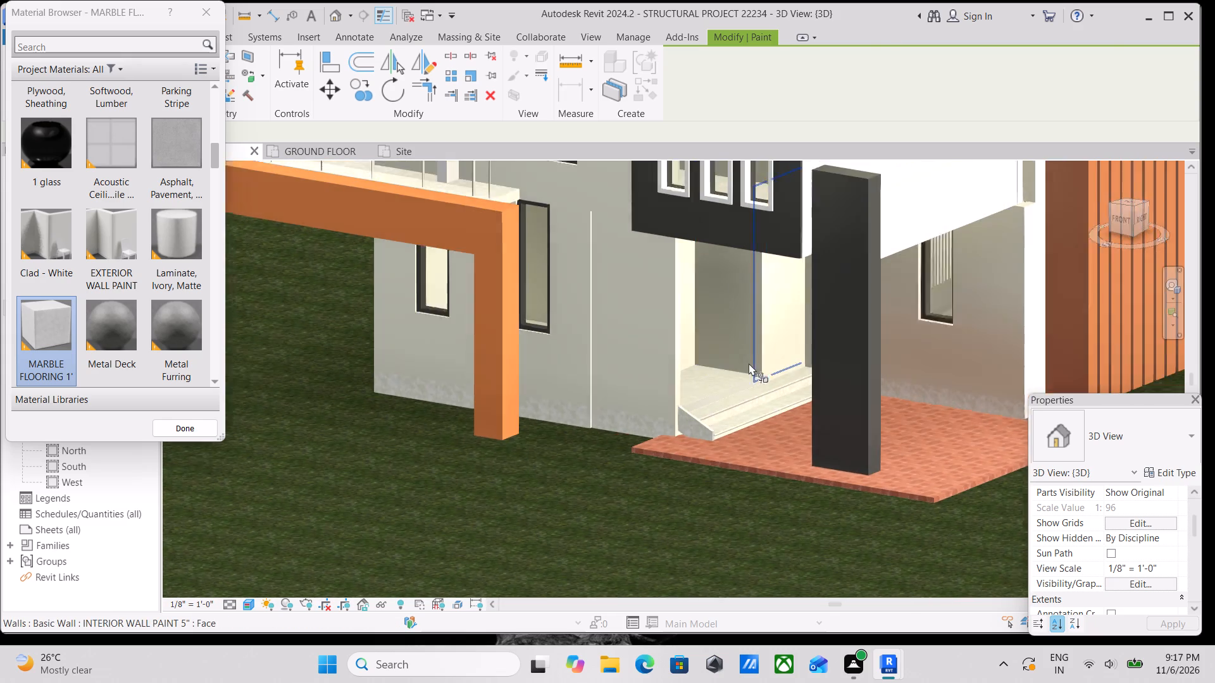
scroll(749, 363, "down", 1)
middle_click_drag(749, 363, 662, 386)
middle_click_drag(717, 367, 623, 399)
scroll(623, 399, "up", 3)
scroll(534, 404, "down", 3)
middle_click_drag(534, 404, 547, 387)
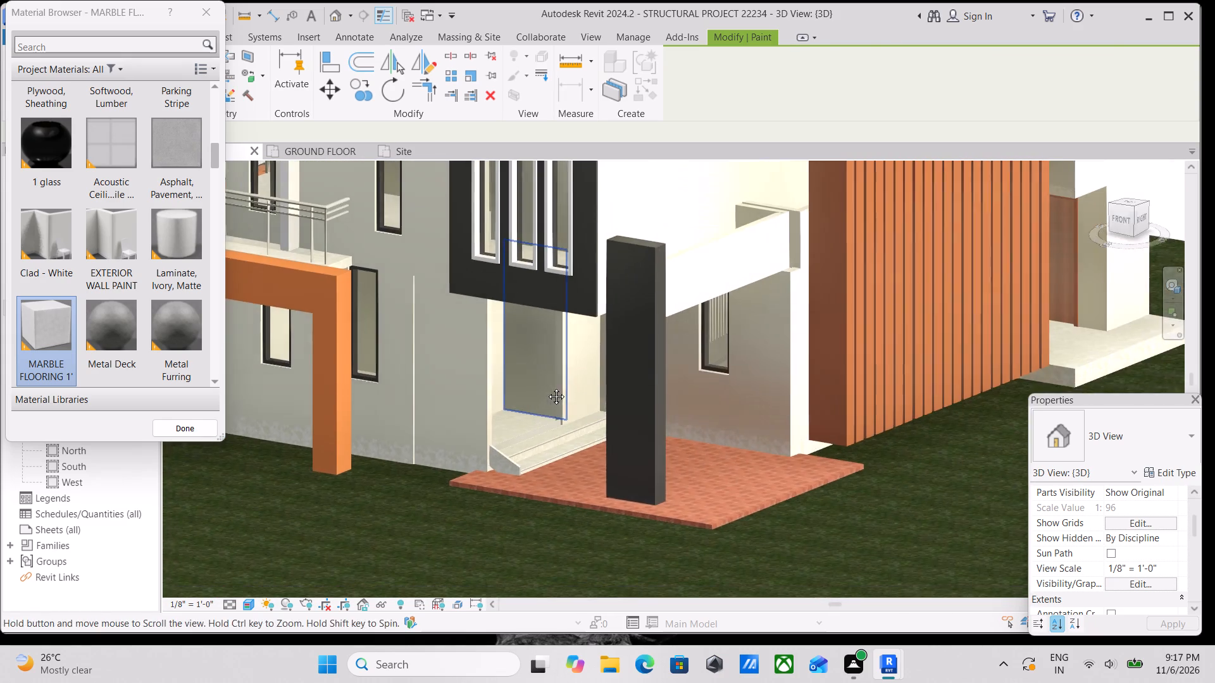
Paint the top riser, between the upper tread and the entrance floor, with MARBLE FLOORING 1'.
middle_click_drag(547, 387, 570, 374)
scroll(762, 372, "up", 3)
scroll(446, 469, "up", 14)
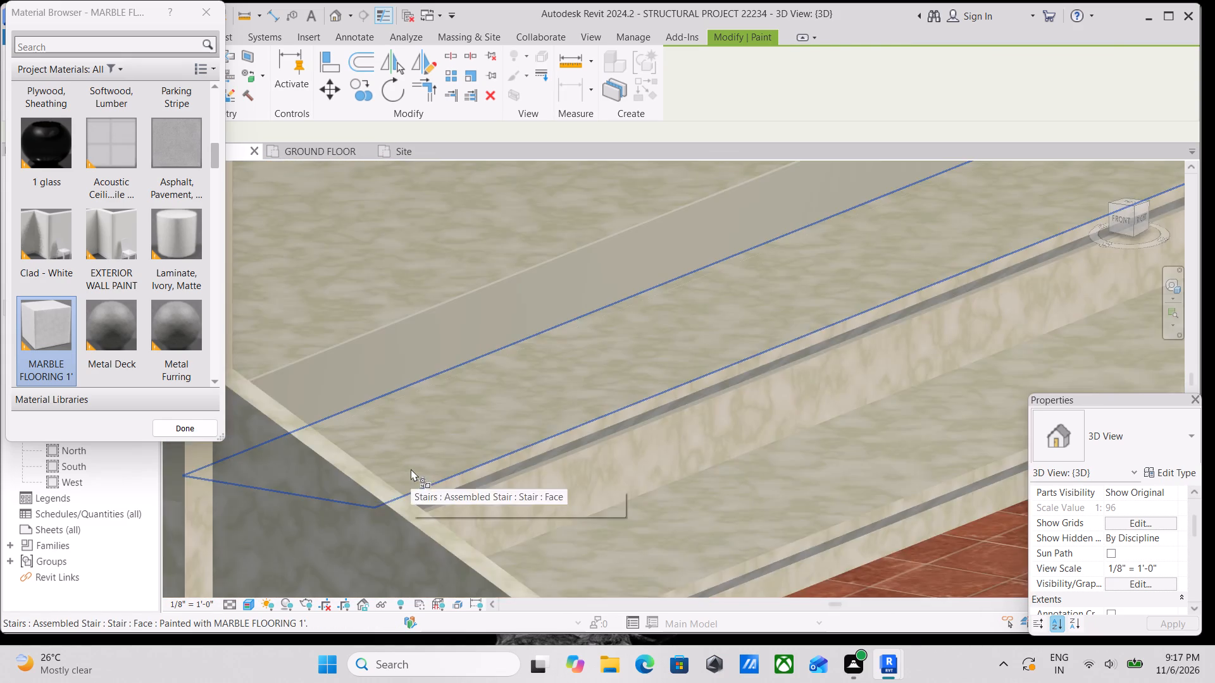
scroll(425, 431, "up", 3)
left_click(444, 327)
Check the painted entrance stair and its surroundings for unpainted faces, and end painting.
scroll(444, 327, "down", 4)
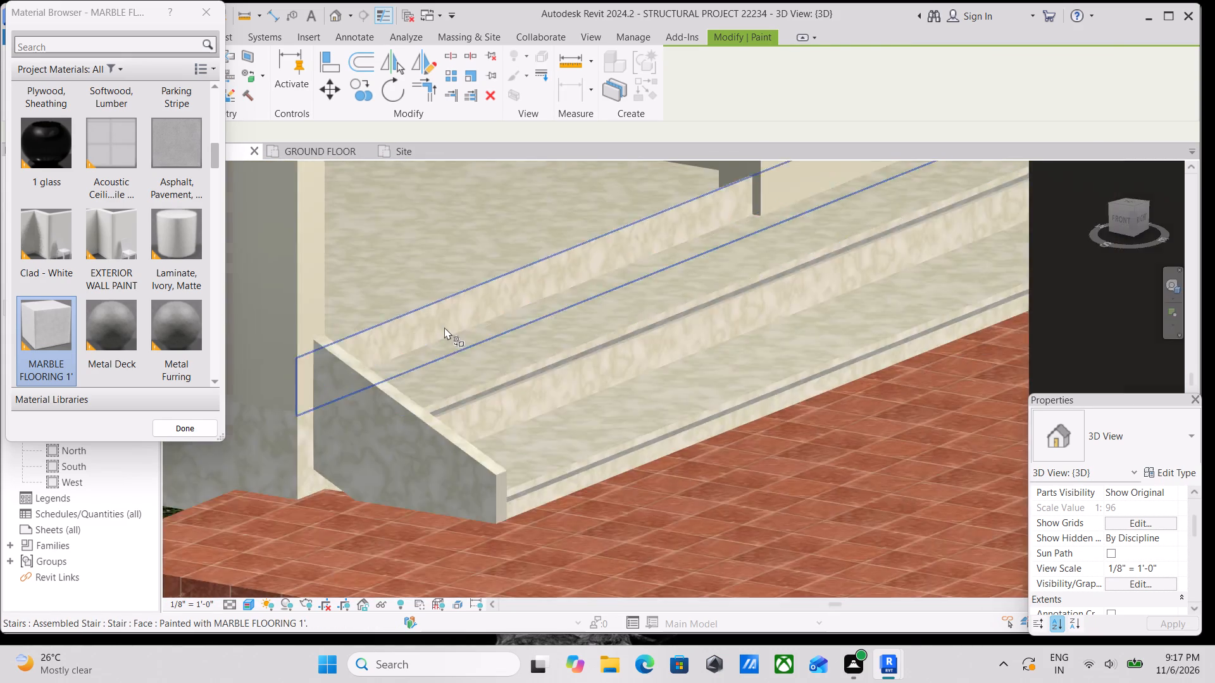
scroll(444, 327, "down", 5)
middle_click_drag(511, 329, 346, 495)
scroll(371, 483, "up", 3)
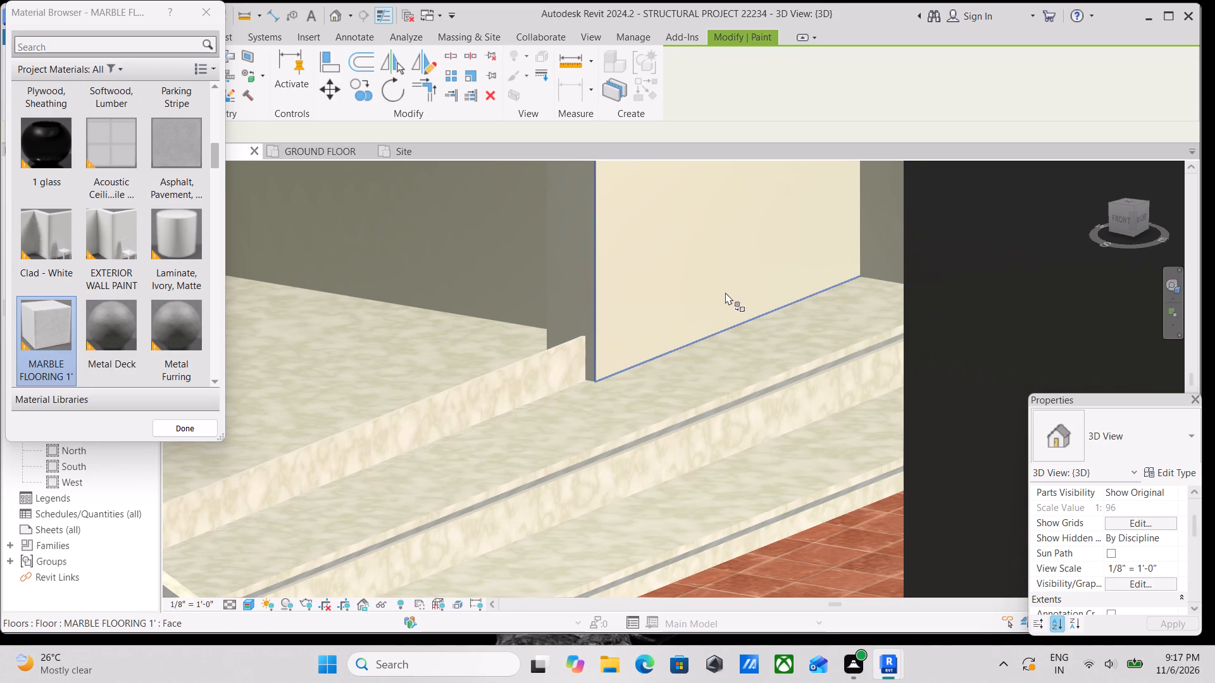
scroll(685, 280, "down", 5)
scroll(505, 342, "down", 5)
middle_click_drag(502, 355, 558, 493)
scroll(558, 494, "down", 3)
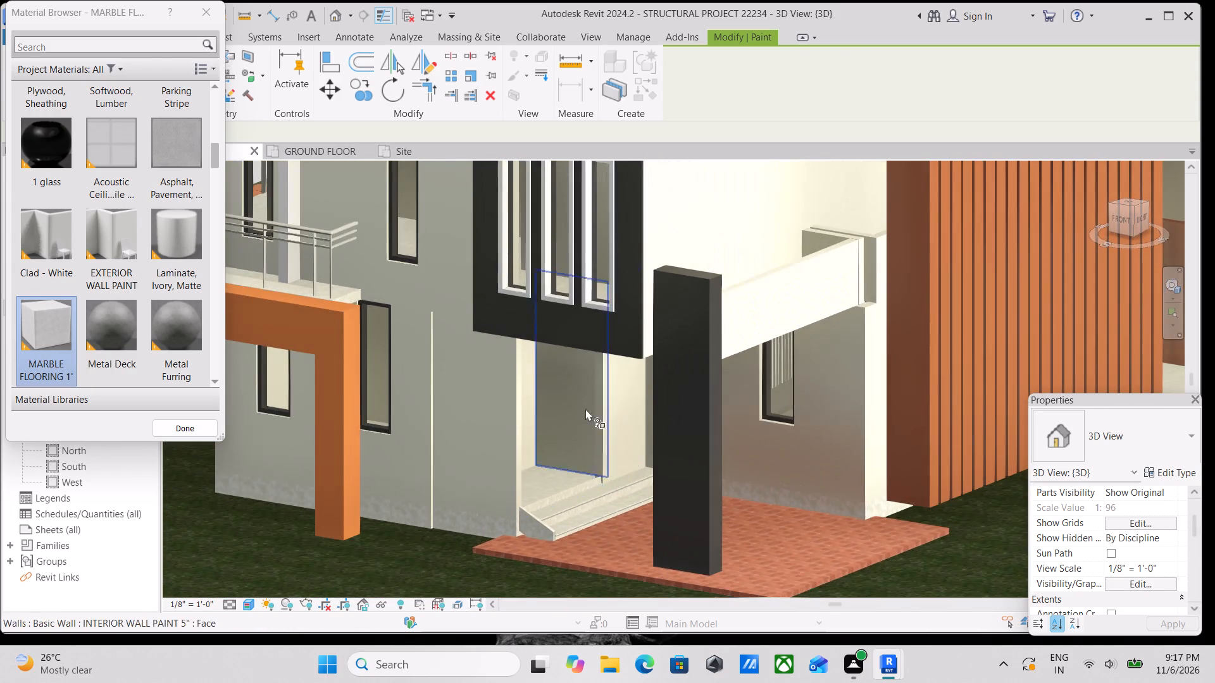
scroll(595, 306, "down", 3)
middle_click_drag(602, 334, 656, 457)
scroll(659, 417, "down", 3)
key("Escape")
Examine the building's front and its flat roof inside the parapet from above.
scroll(653, 423, "down", 3)
scroll(653, 425, "up", 2)
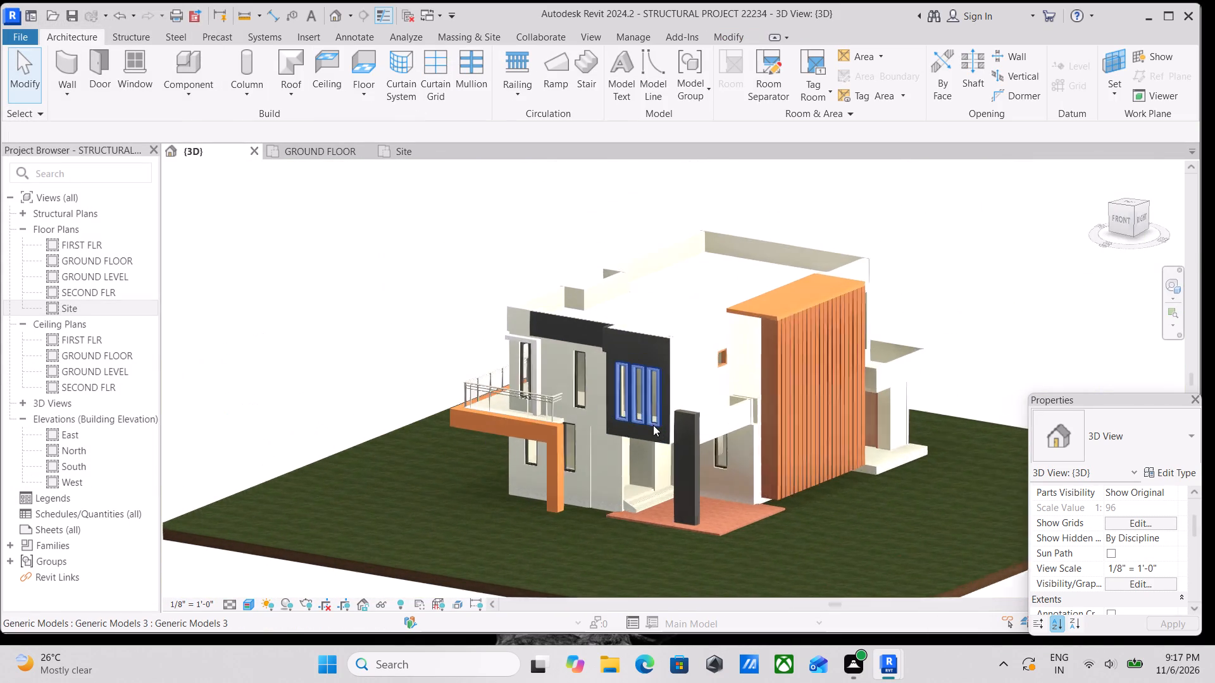
scroll(653, 425, "up", 4)
middle_click_drag(649, 423, 730, 417, "shift")
middle_click_drag(830, 388, 603, 471)
scroll(685, 441, "down", 1)
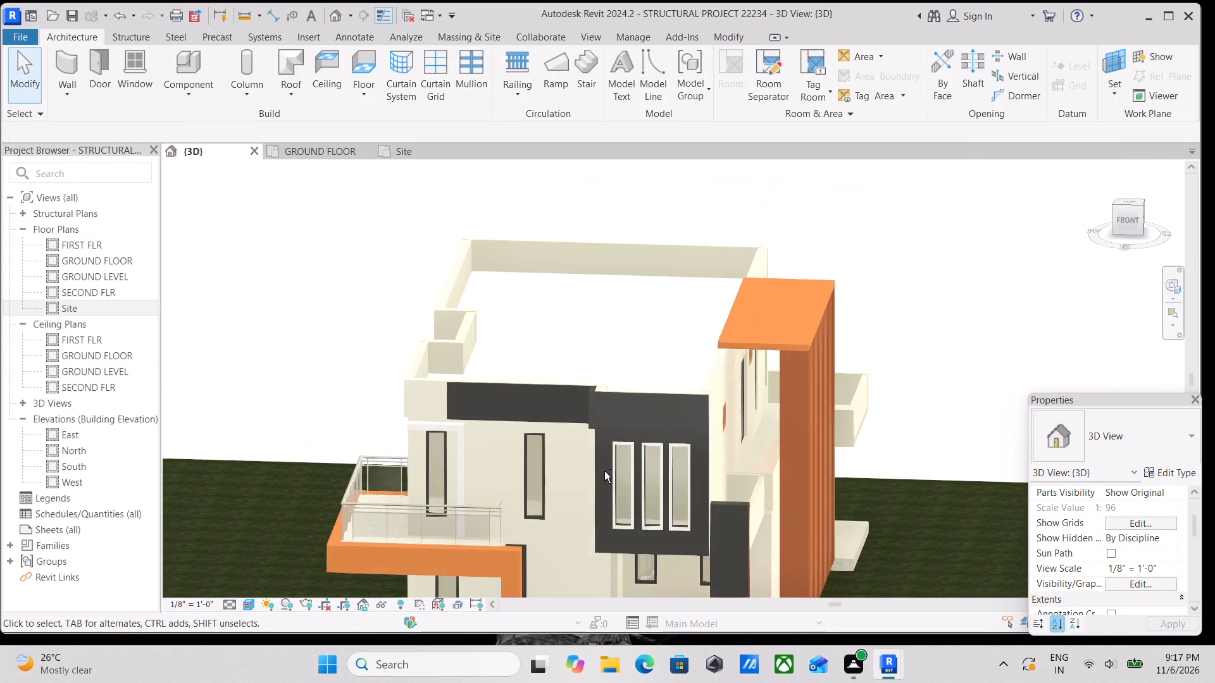
scroll(604, 471, "up", 1, "shift")
middle_click_drag(583, 431, 770, 329, "shift")
middle_click_drag(857, 311, 530, 637)
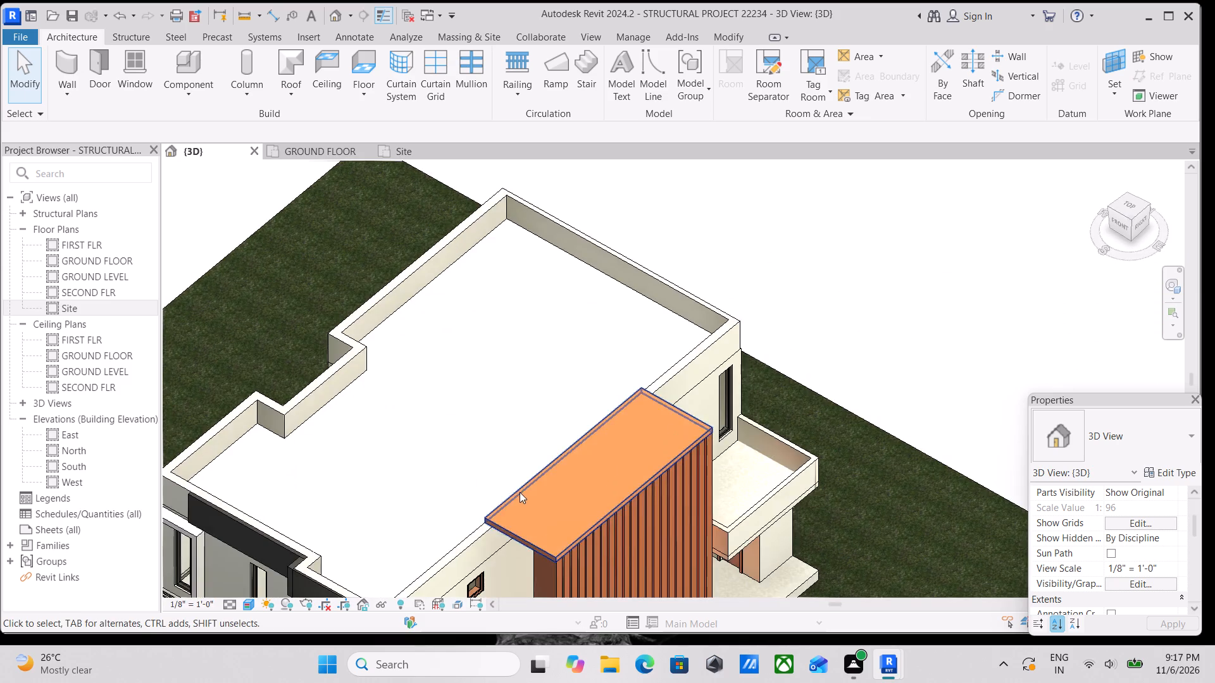
scroll(491, 489, "up", 5)
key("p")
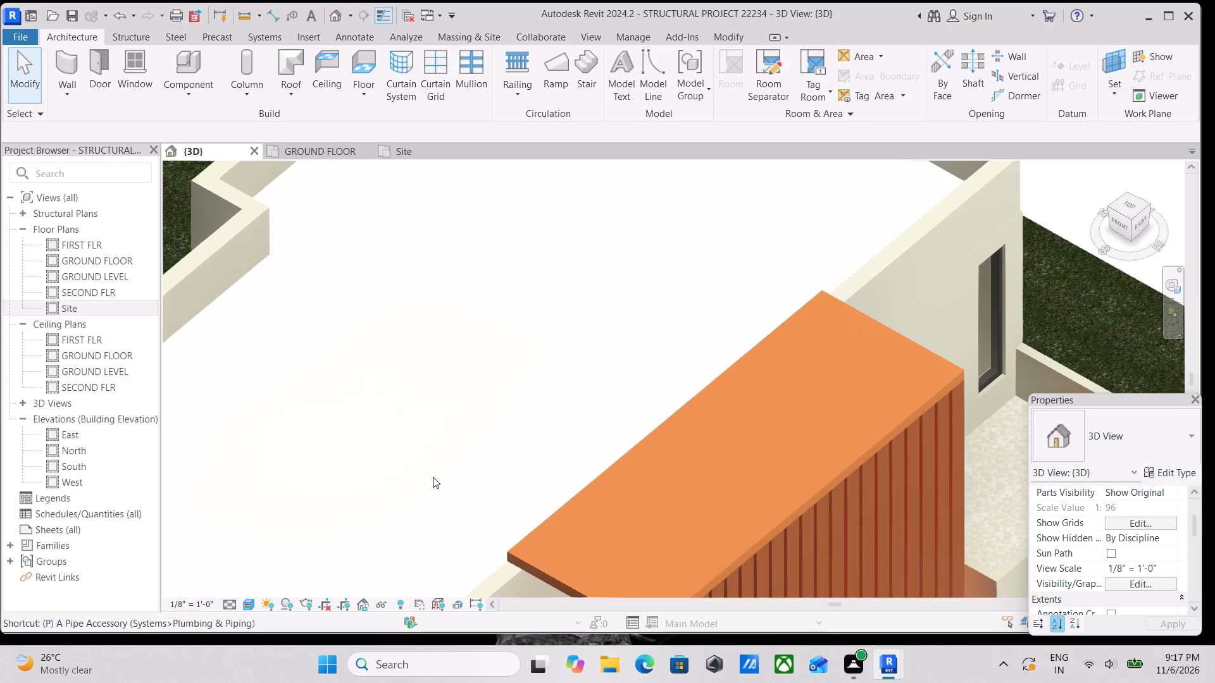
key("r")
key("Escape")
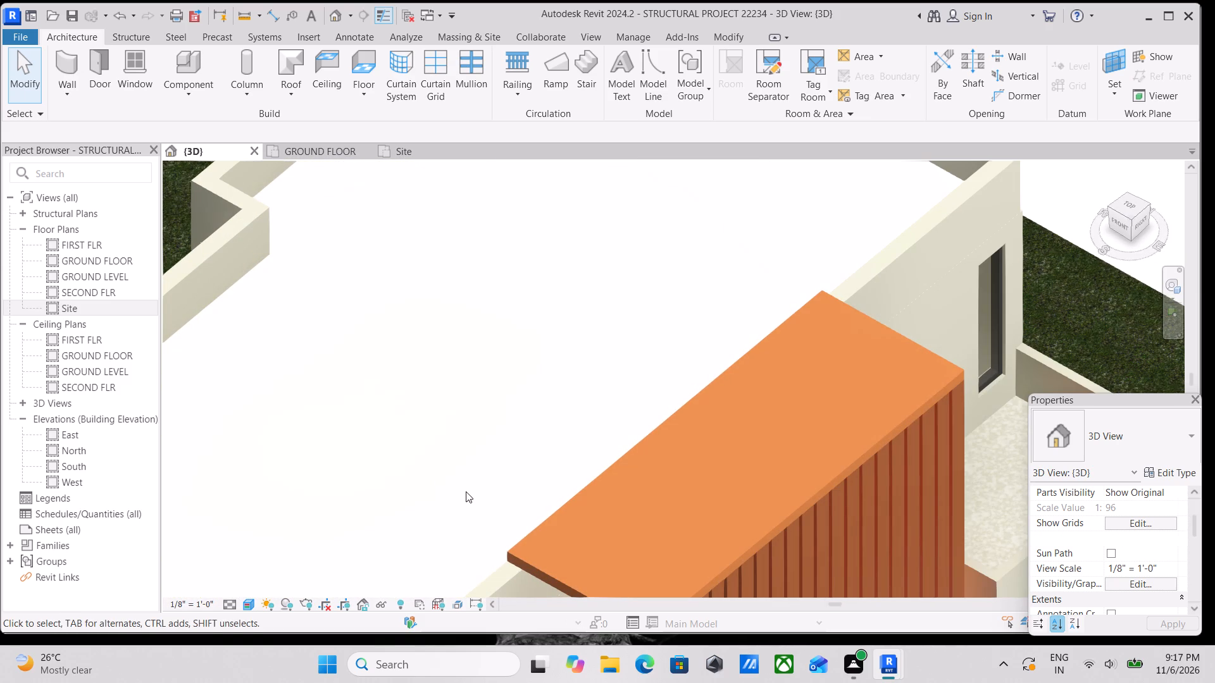
Paint the top face of the main flat roof with MARBLE FLOORING 1', check its texture close up, and end painting.
type("PT")
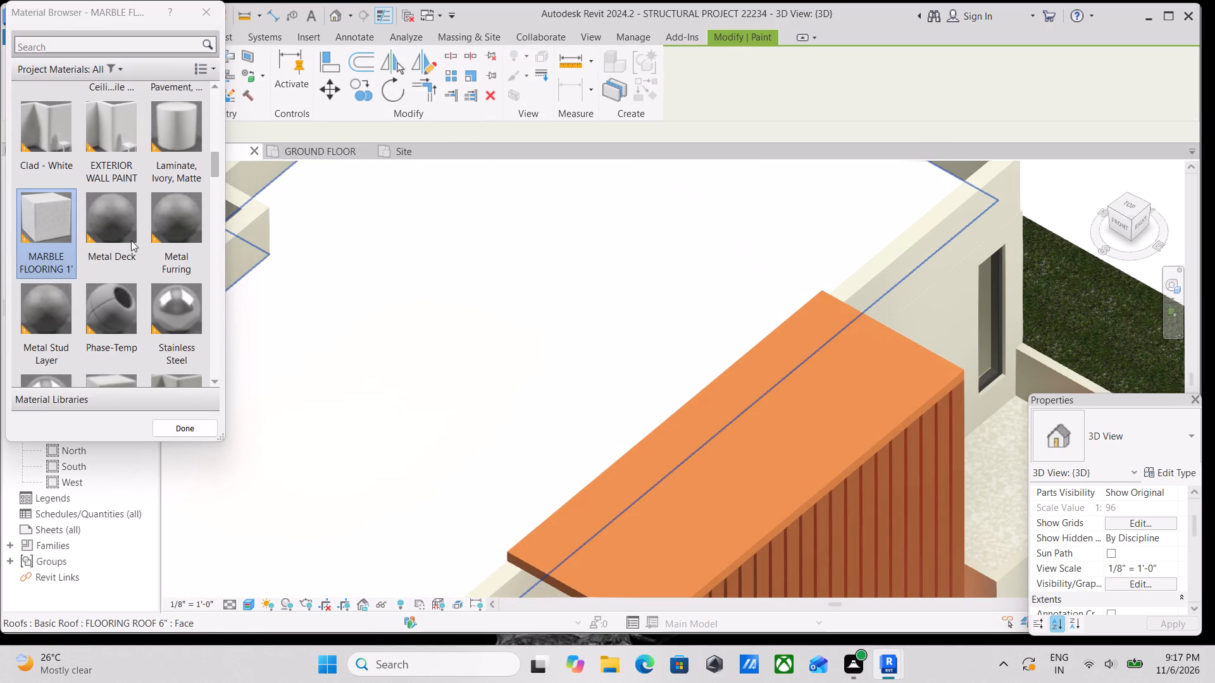
left_click(369, 408)
scroll(419, 399, "down", 3)
middle_click_drag(423, 397, 539, 379)
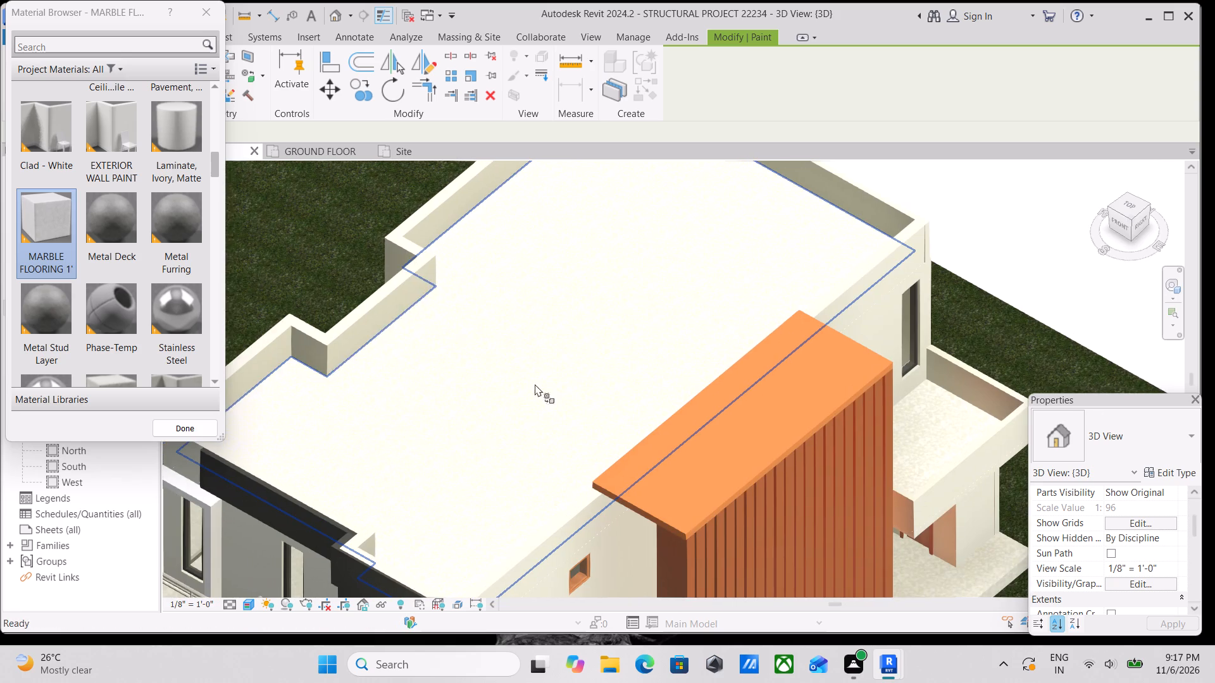
scroll(361, 442, "up", 4)
middle_click_drag(292, 436, 337, 454)
scroll(335, 452, "up", 4)
scroll(277, 418, "up", 4)
scroll(307, 409, "down", 2)
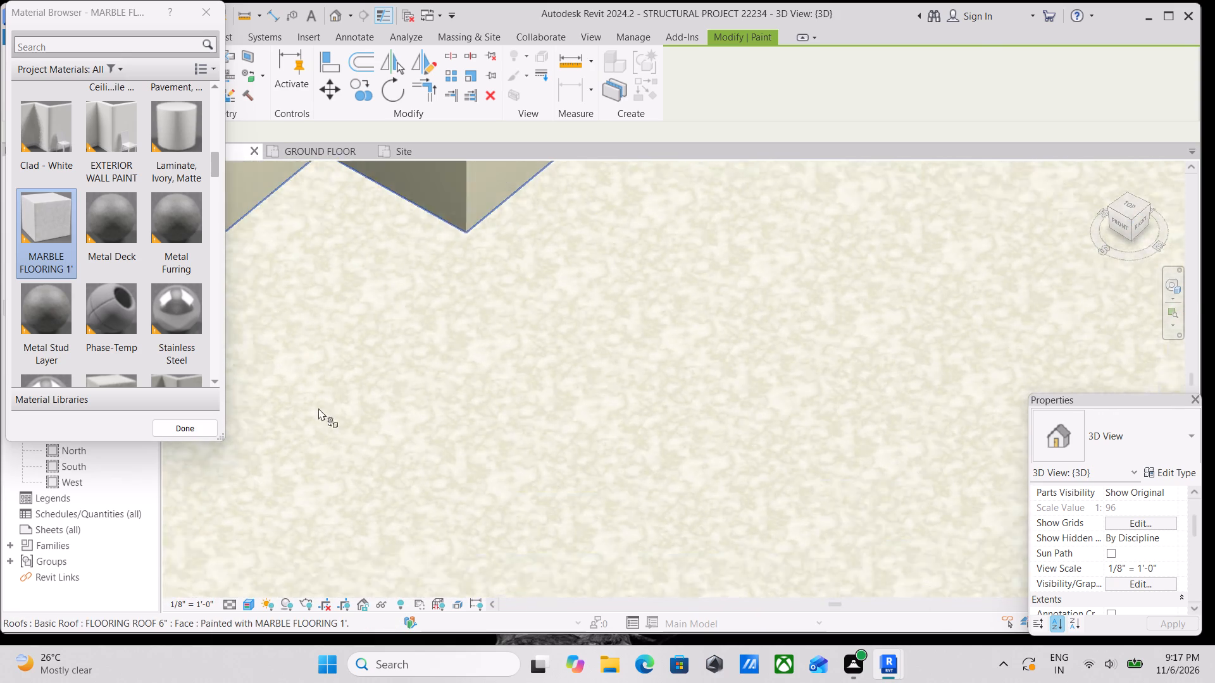
scroll(318, 408, "down", 8)
scroll(499, 393, "down", 3)
middle_click_drag(500, 391, 618, 281)
scroll(511, 322, "up", 3)
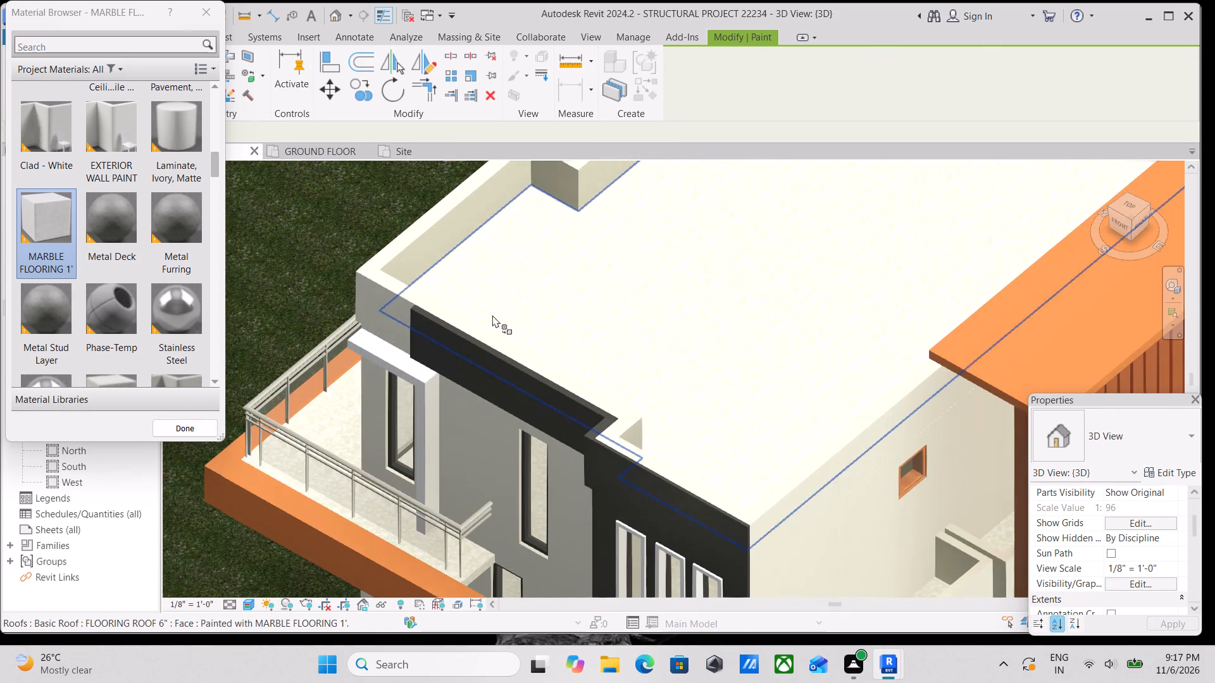
left_click(204, 15)
Examine the front facade and the balcony corner, including the windows and the surround above the balcony.
scroll(478, 227, "up", 2)
scroll(485, 240, "down", 2)
middle_click_drag(485, 240, 483, 211)
middle_click_drag(564, 341, 566, 232)
scroll(609, 378, "down", 2)
middle_click_drag(619, 374, 683, 273, "shift")
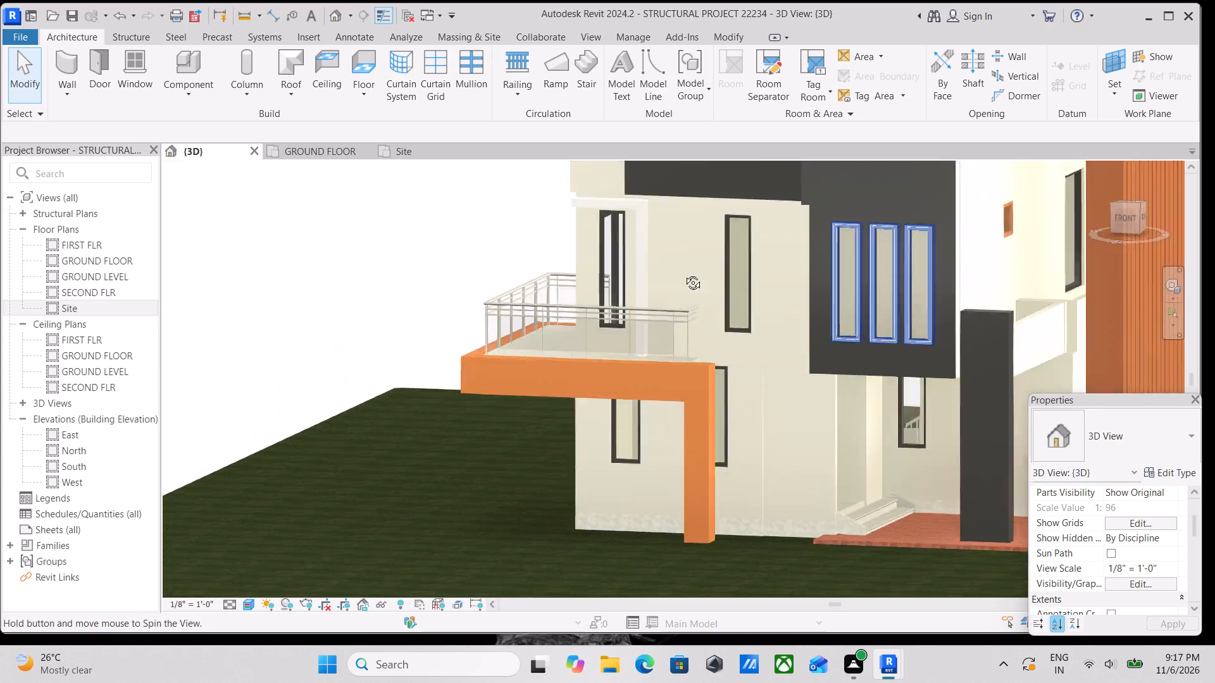
middle_click_drag(683, 273, 685, 273, "shift")
middle_click_drag(685, 280, 523, 305)
middle_click_drag(582, 310, 689, 356, "shift")
scroll(778, 355, "up", 1)
middle_click_drag(771, 354, 506, 354)
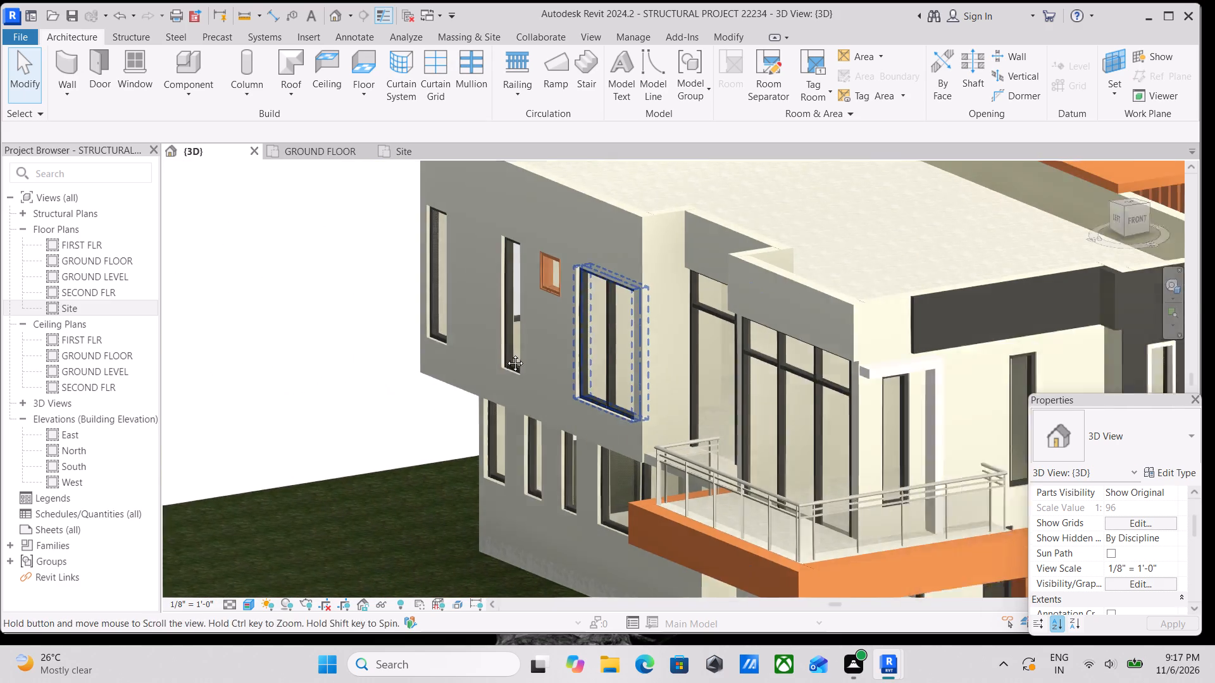
middle_click_drag(506, 354, 450, 354)
scroll(733, 357, "up", 2)
Open the L-shaped surround around the balcony's narrow window for in-place editing and select its extrusion.
left_click(727, 385)
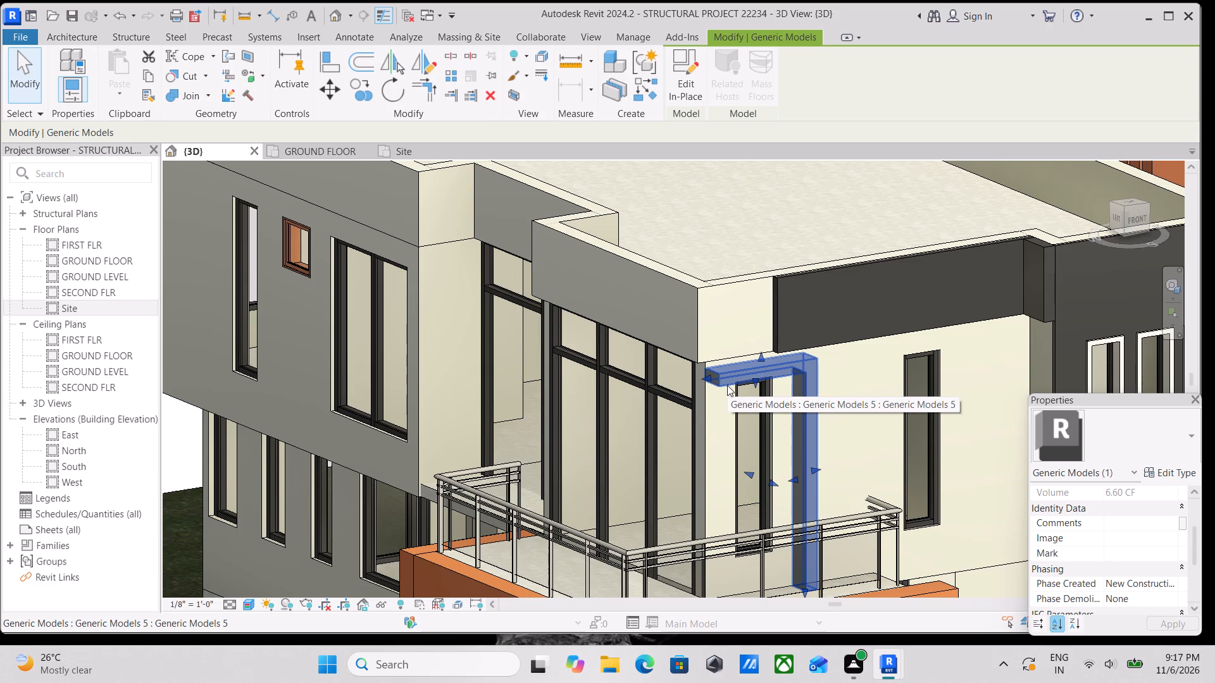
scroll(742, 388, "up", 2)
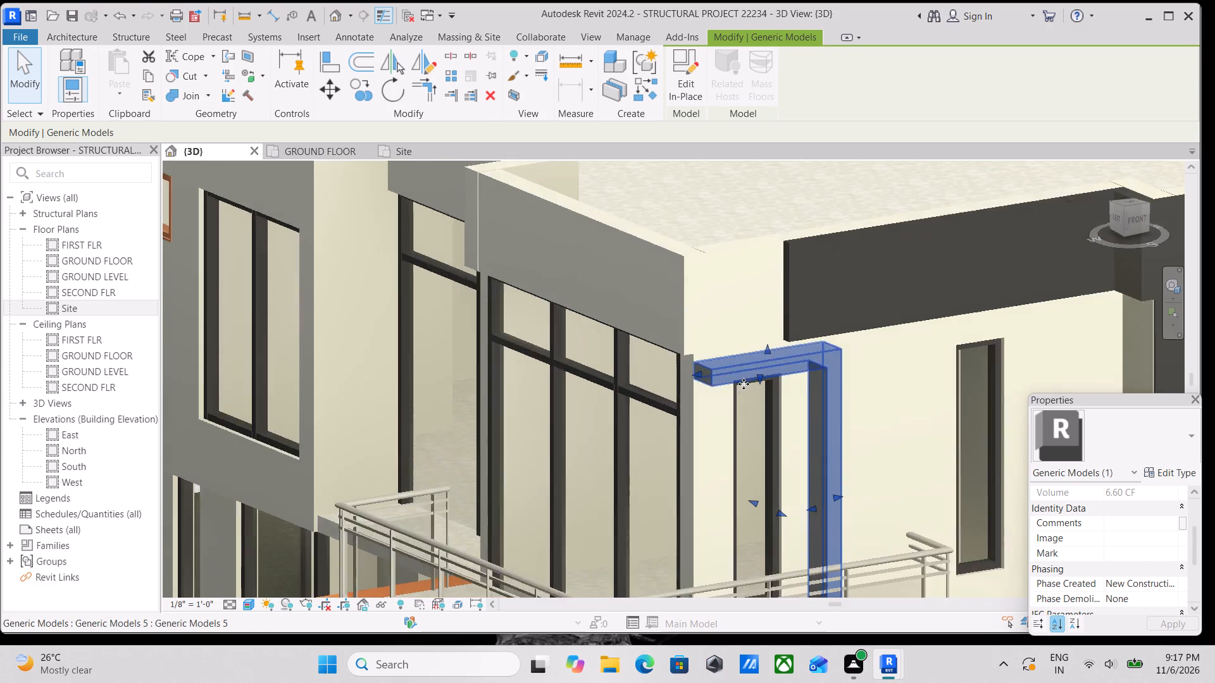
scroll(790, 374, "down", 2)
middle_click_drag(788, 372, 676, 372)
scroll(679, 370, "down", 1)
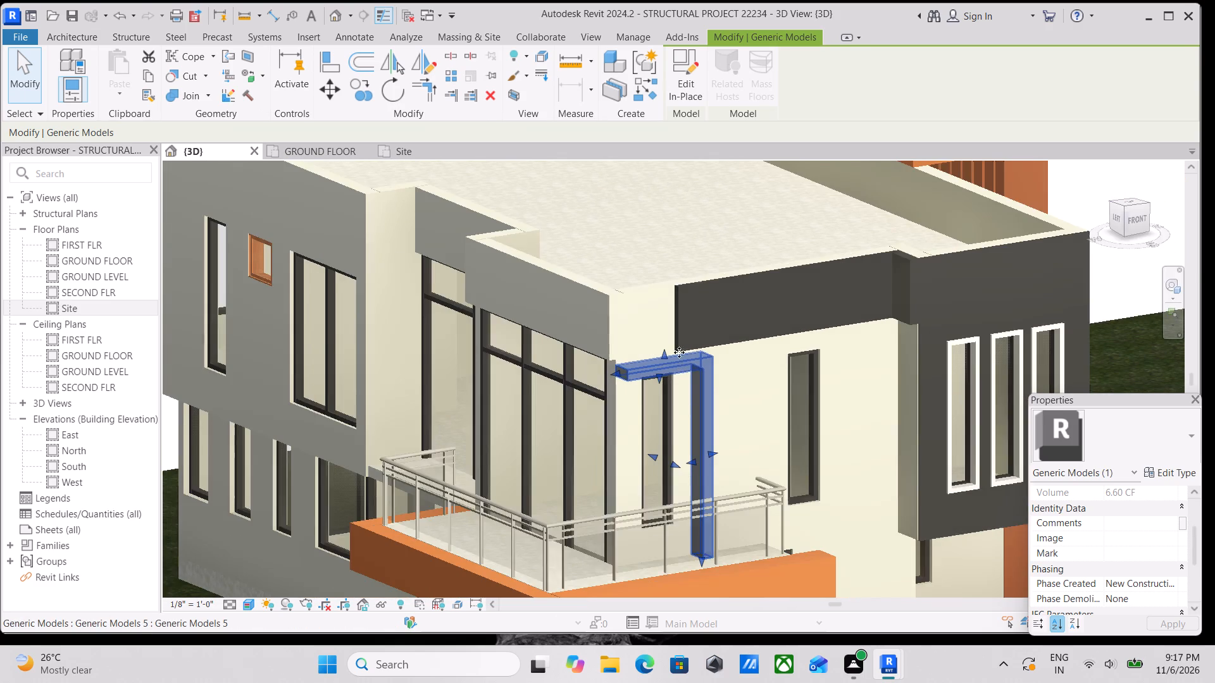
left_click(692, 85)
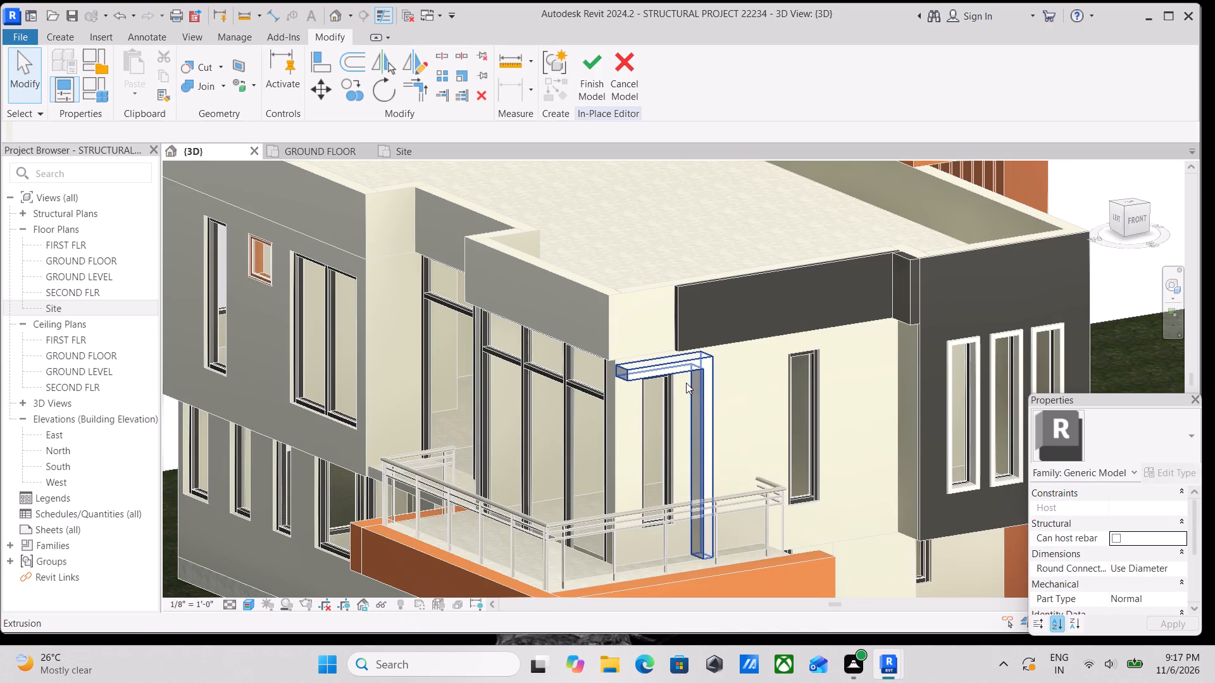
left_click(685, 381)
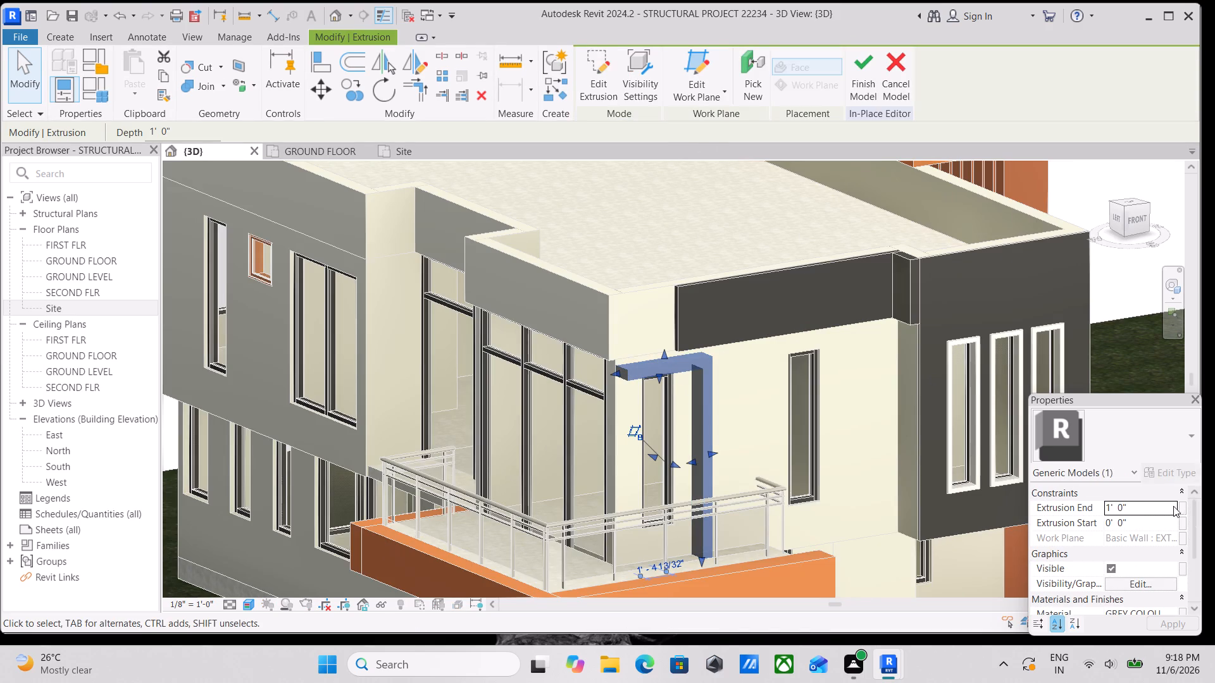
Assign the GREY COLOUR FRAME(1) material to the surround's extrusion and finish the in-place model.
scroll(1156, 572, "down", 2)
left_click(1173, 558)
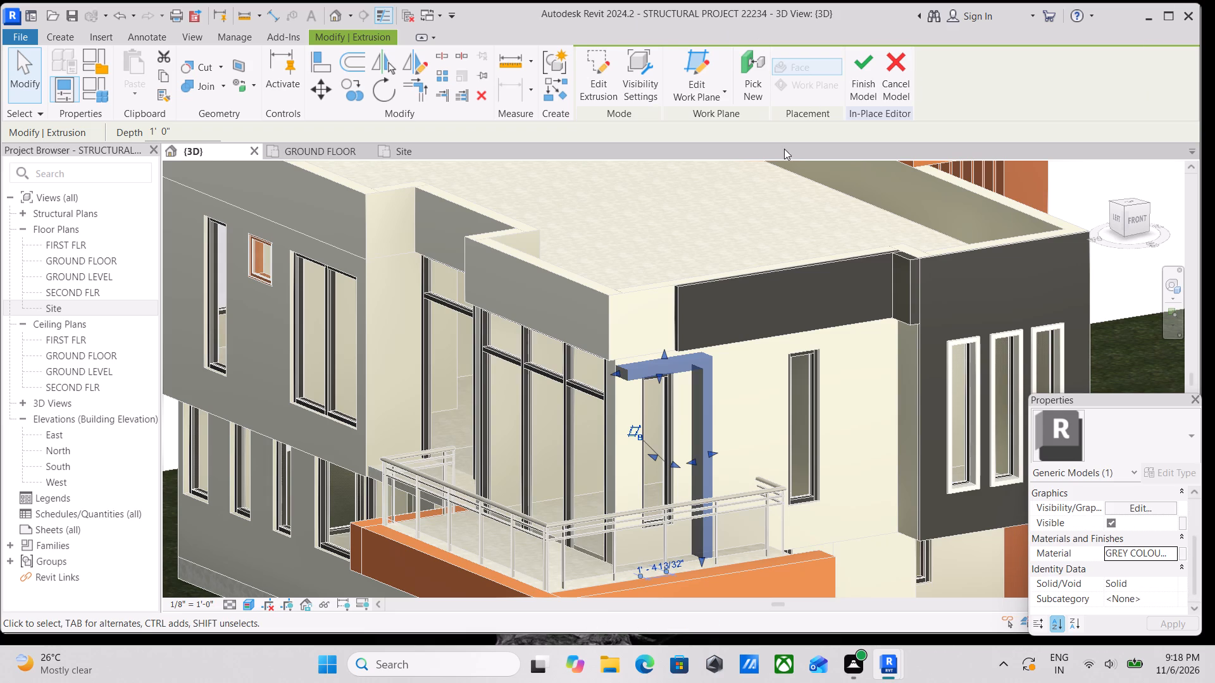
scroll(635, 558, "up", 3)
scroll(854, 580, "up", 2)
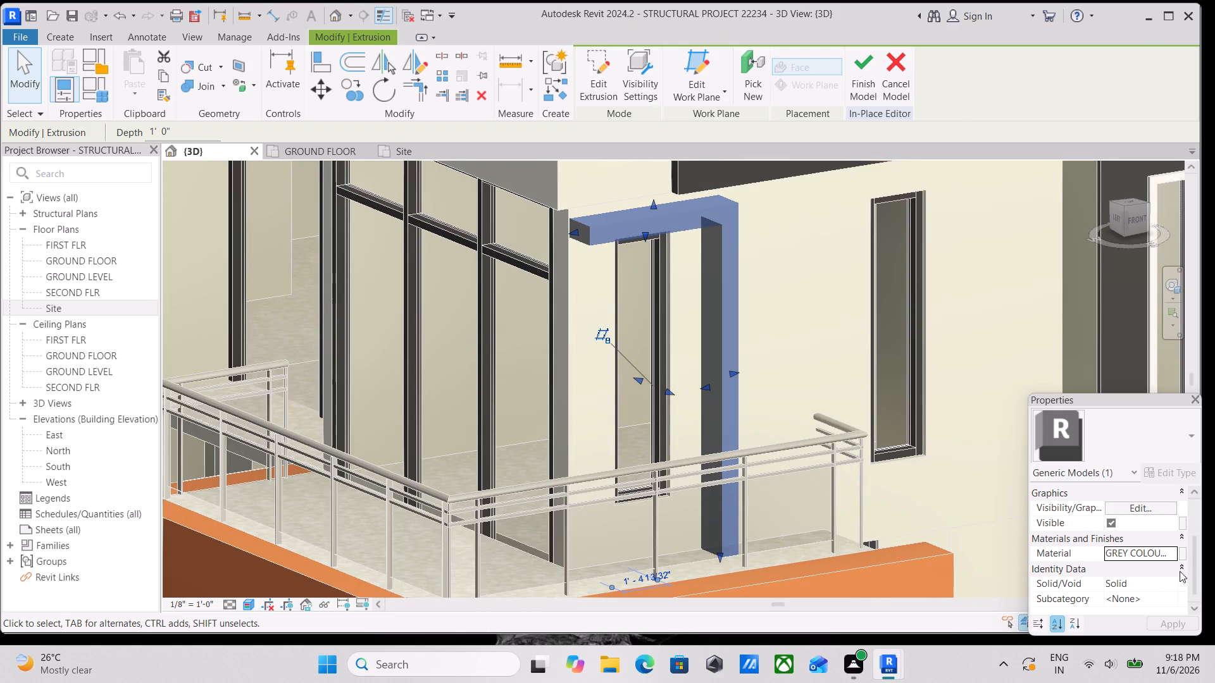
left_click(1169, 553)
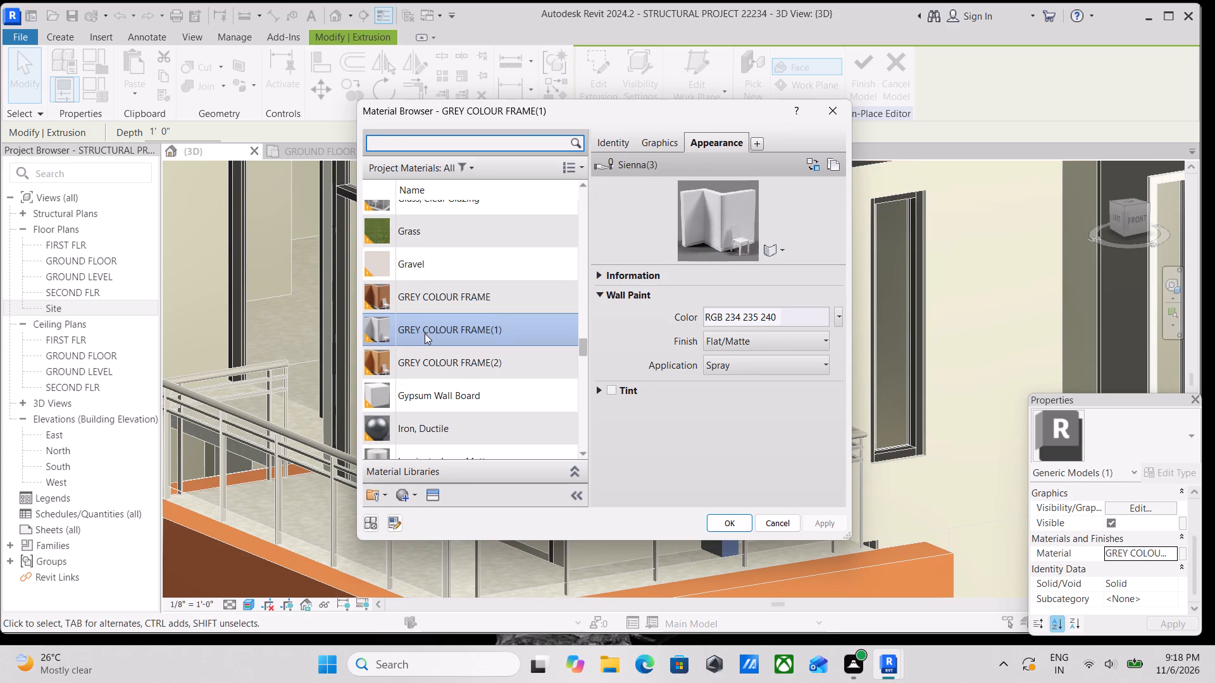
left_click(423, 330)
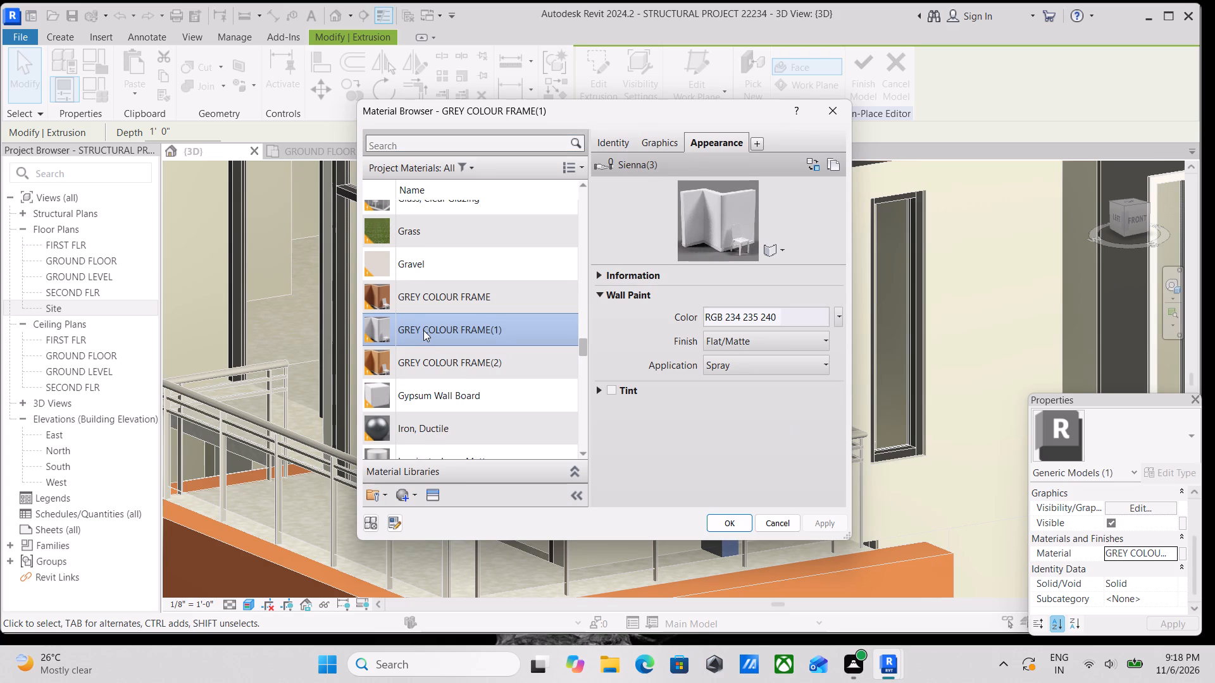
scroll(418, 360, "down", 1)
scroll(417, 385, "up", 2)
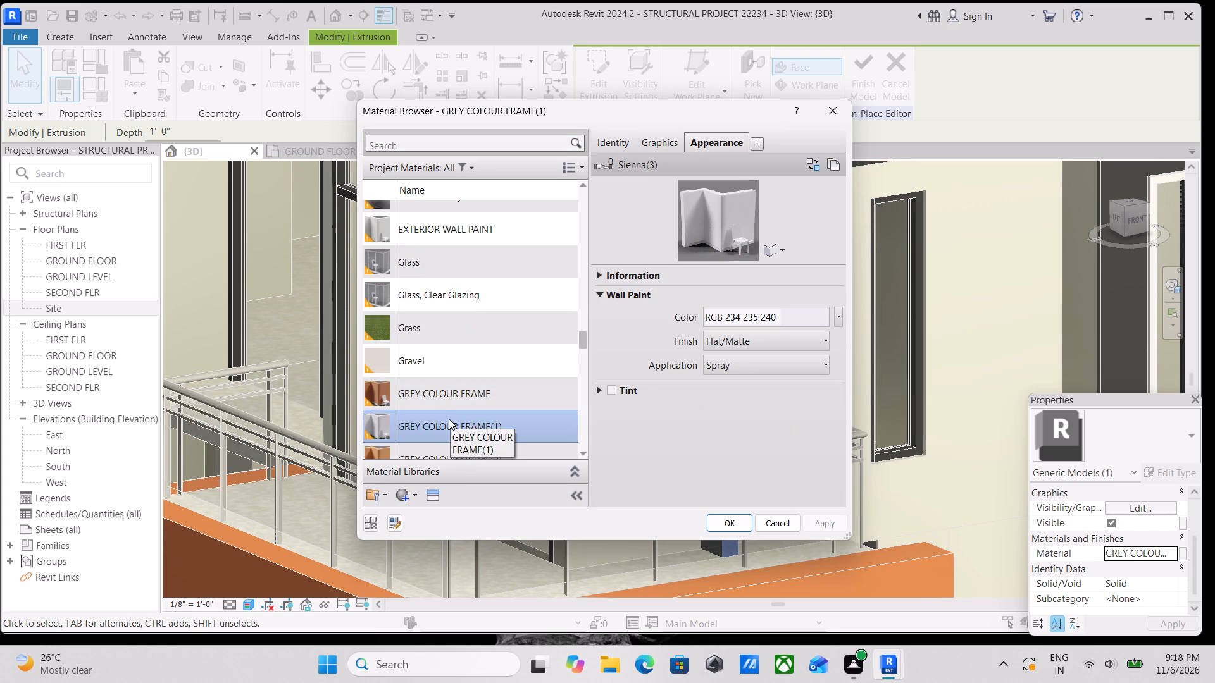
scroll(460, 412, "down", 1)
scroll(633, 380, "up", 2)
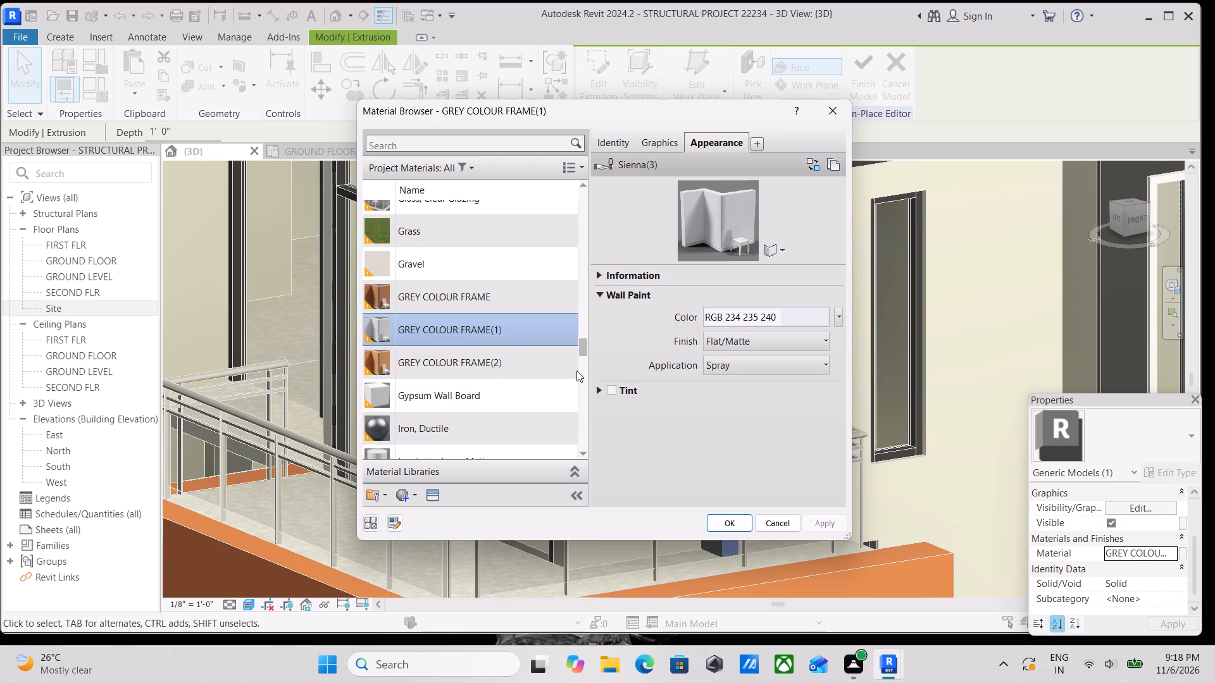
scroll(576, 371, "up", 1)
scroll(444, 348, "up", 2)
scroll(436, 349, "down", 3)
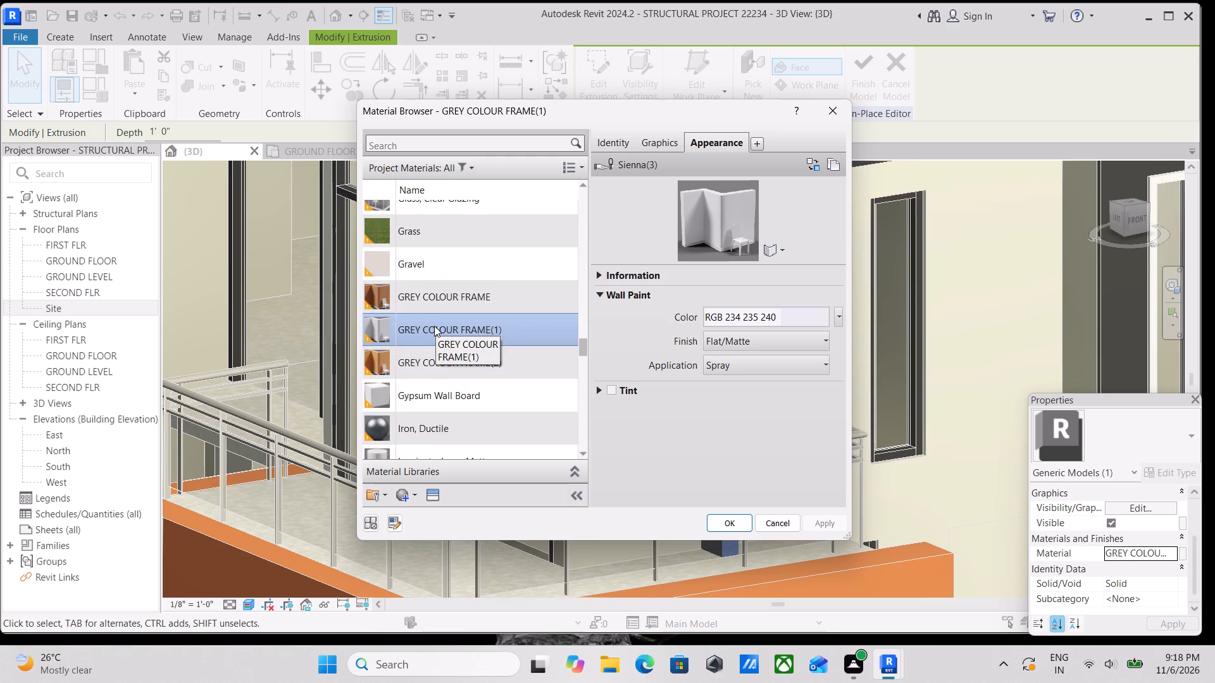
scroll(436, 356, "up", 2)
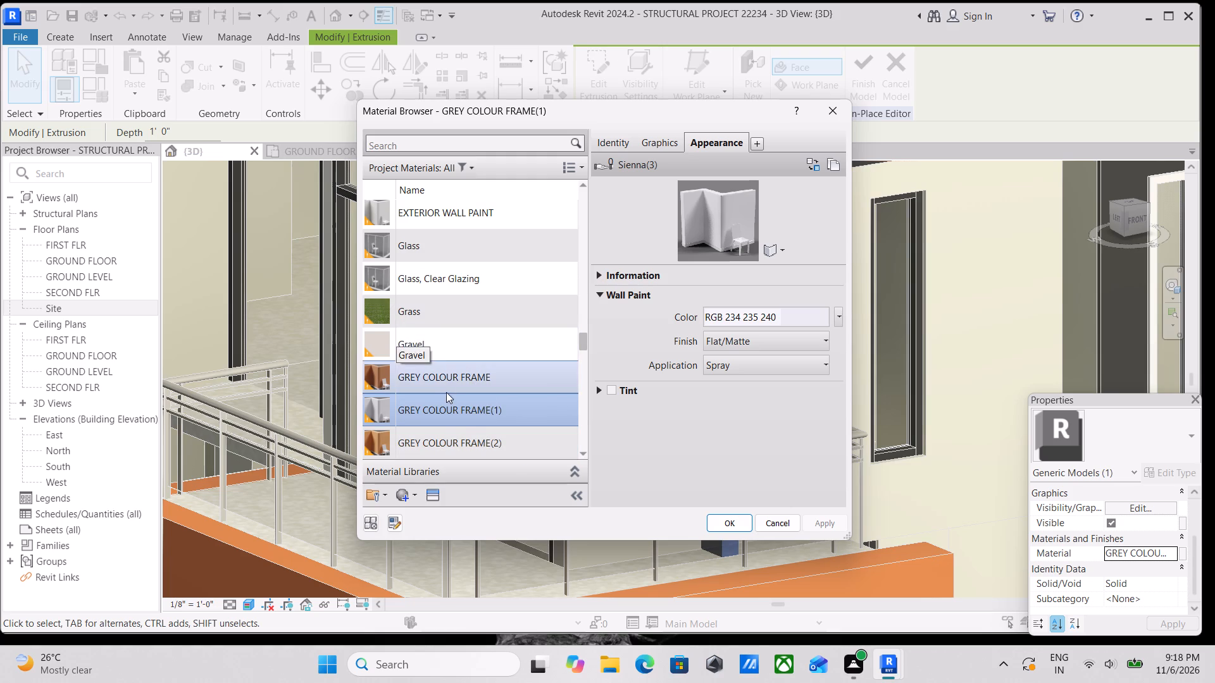
scroll(446, 393, "down", 1)
double_click(465, 312)
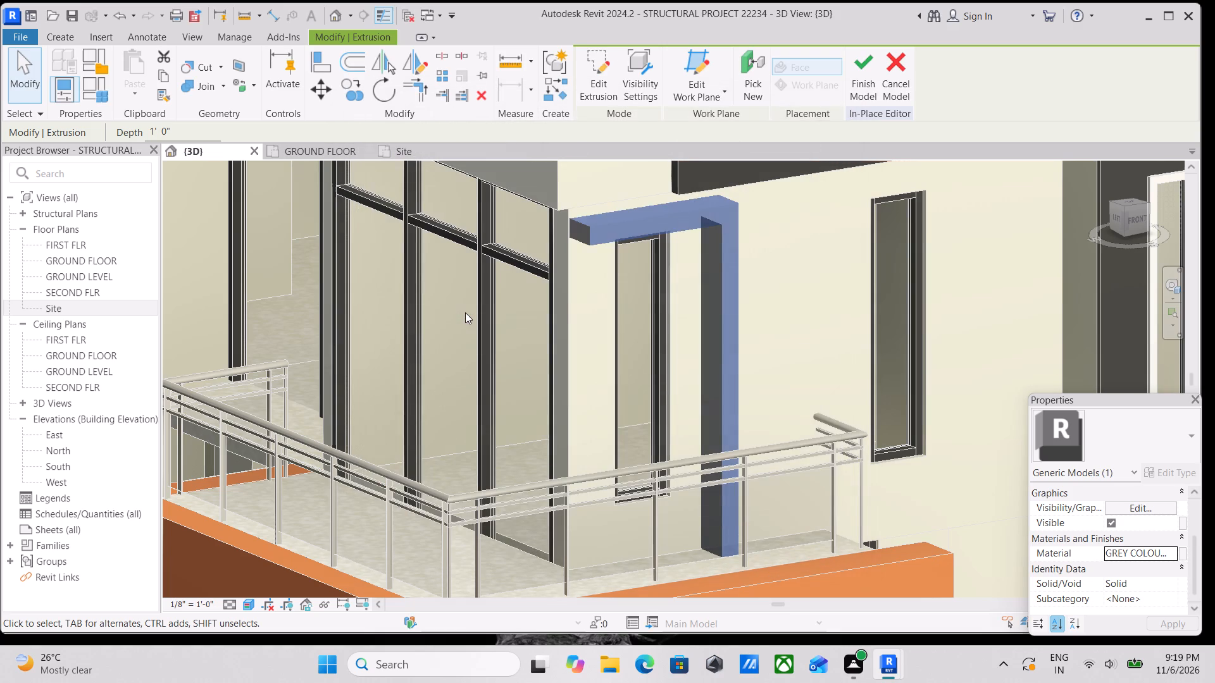
left_click(864, 63)
Inspect the surround up close, reopen it for in-place editing, and select its extrusion.
scroll(607, 243, "up", 1)
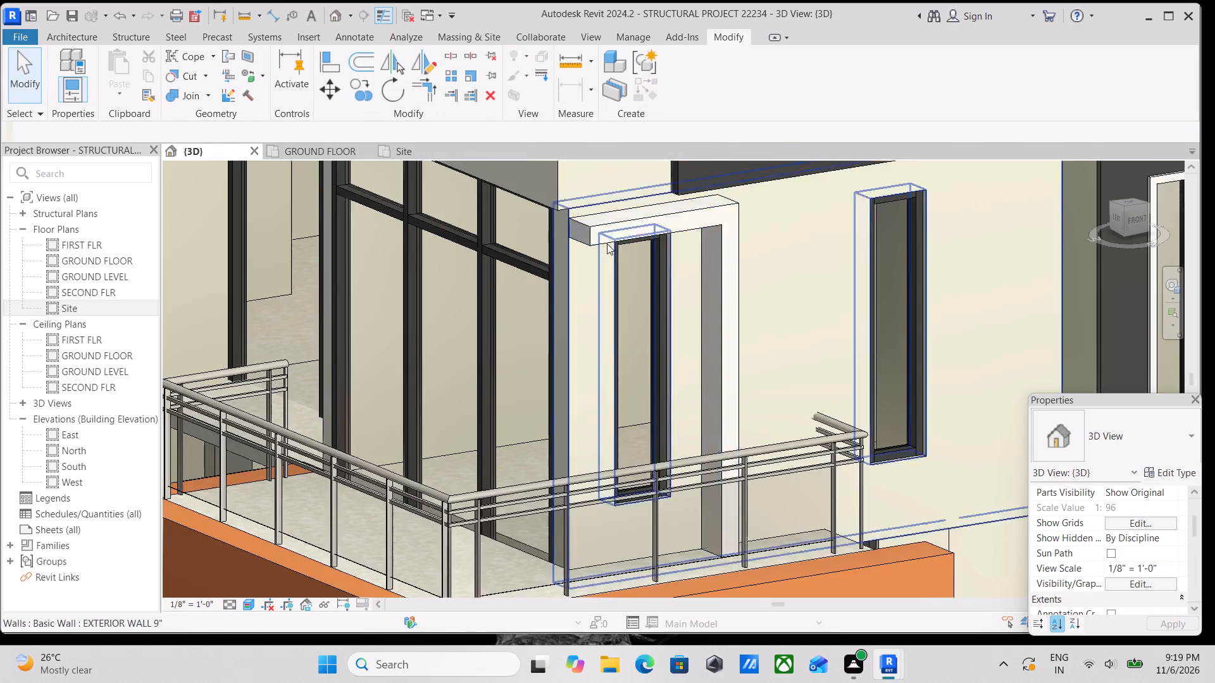
scroll(607, 243, "up", 2)
scroll(623, 230, "down", 1)
middle_click_drag(623, 230, 588, 255)
left_click(580, 240)
scroll(655, 262, "down", 2)
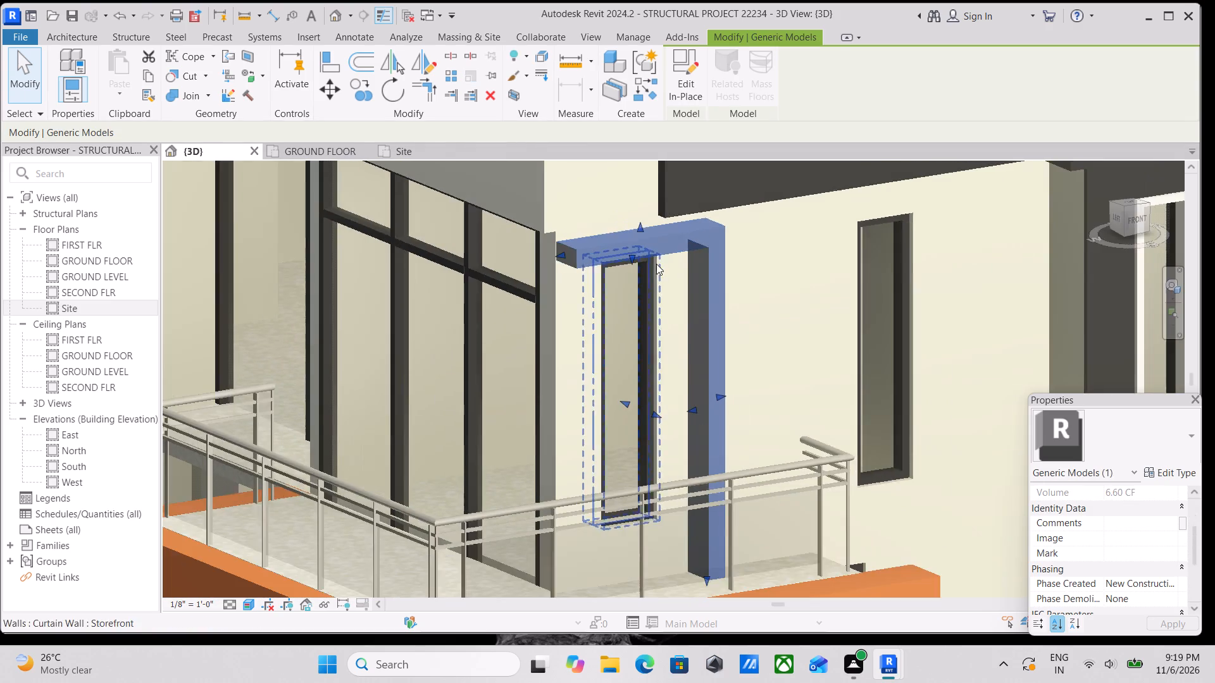
scroll(733, 290, "down", 1)
middle_click_drag(732, 290, 597, 304)
scroll(963, 438, "down", 1)
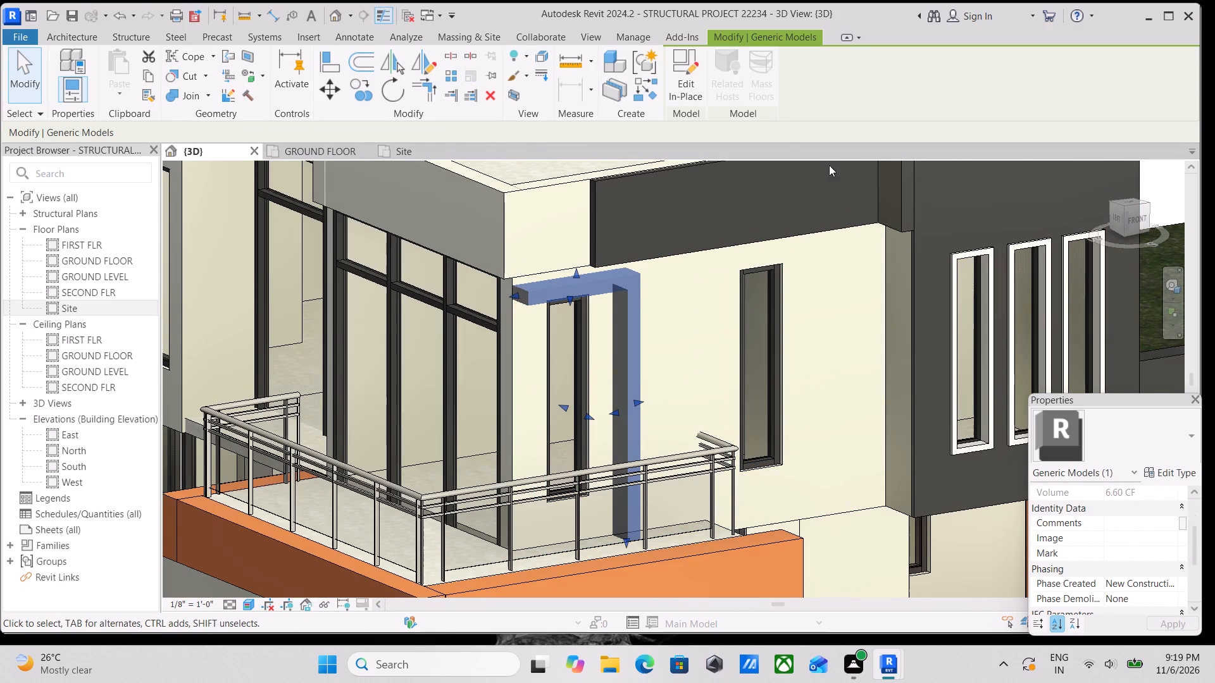
left_click(683, 82)
left_click(564, 291)
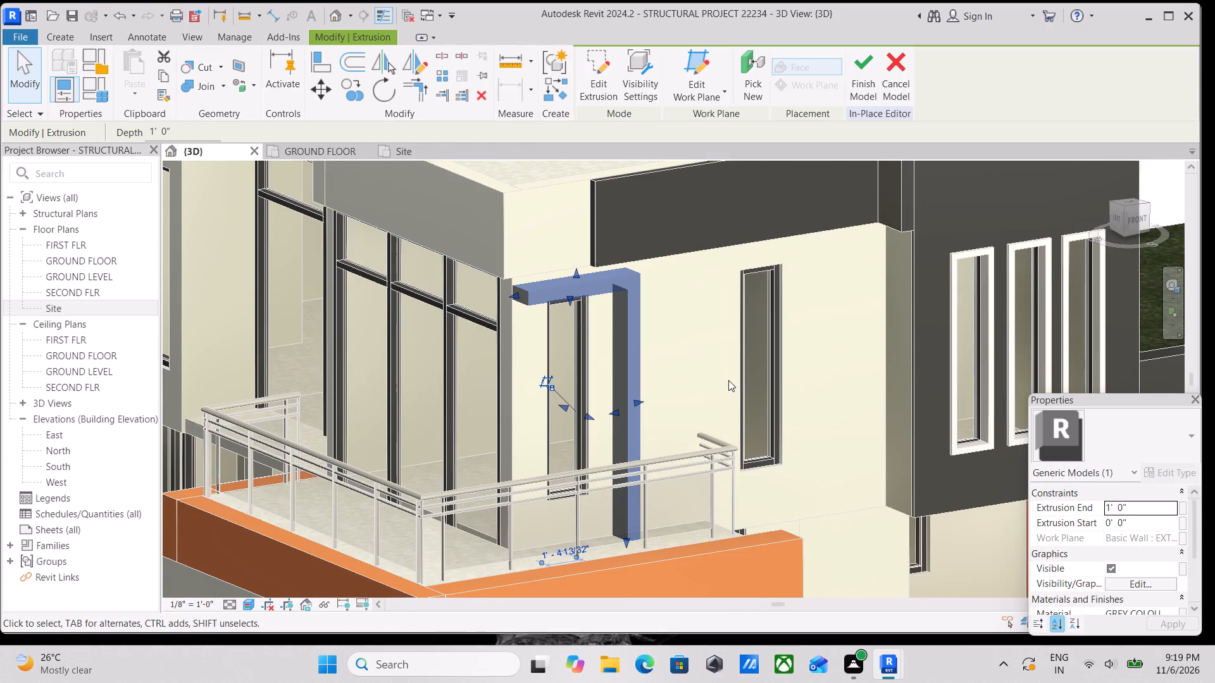
Look through the properties for the surround extrusion's material setting.
scroll(1138, 464, "down", 2)
scroll(1123, 536, "up", 3)
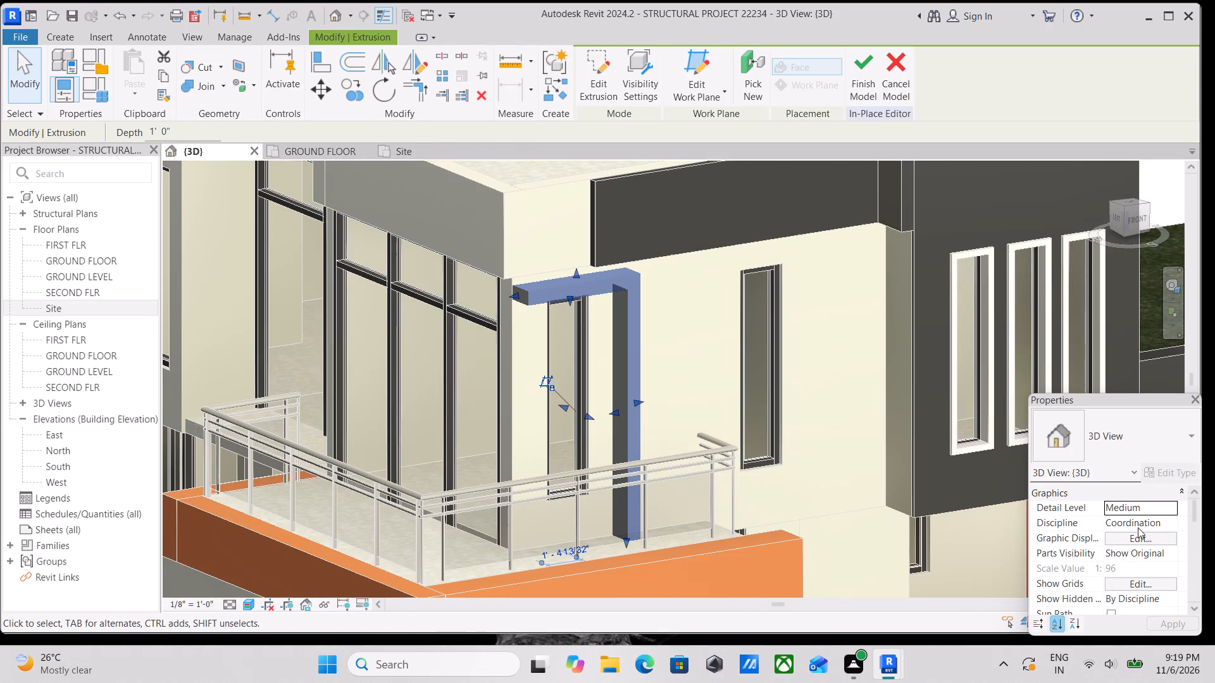
scroll(1147, 520, "up", 3)
scroll(1096, 559, "up", 3)
scroll(1097, 558, "down", 2)
scroll(1154, 560, "up", 1)
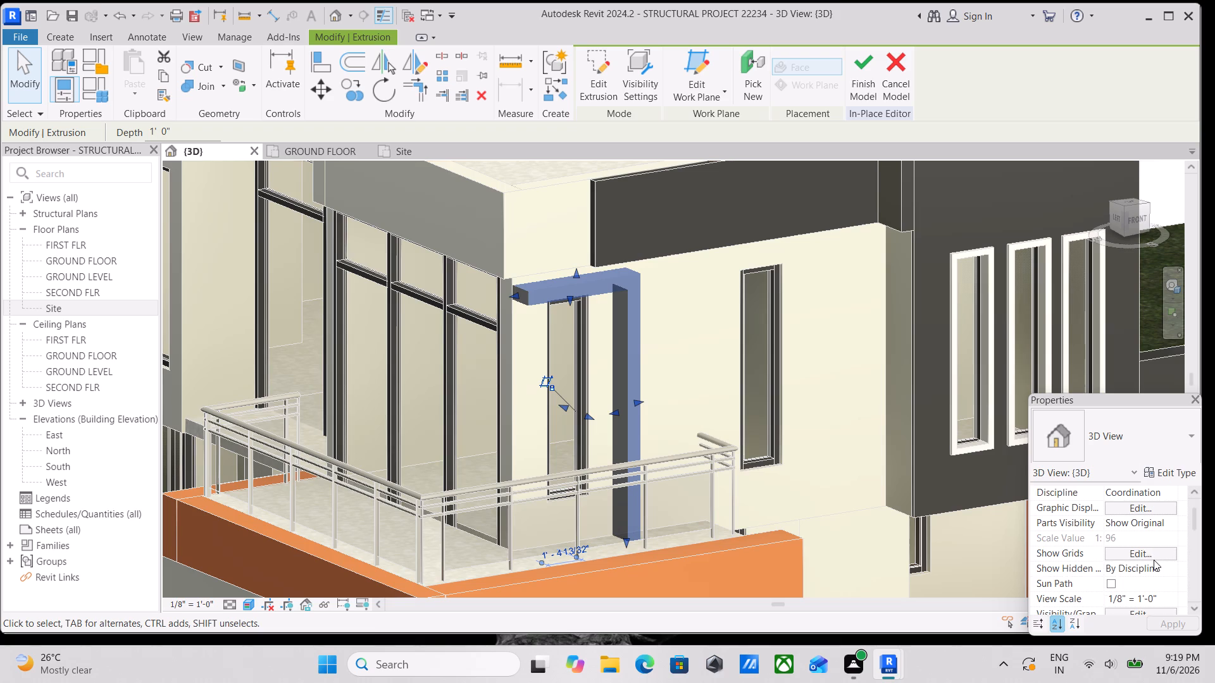
scroll(1154, 560, "down", 1)
scroll(1104, 562, "up", 2)
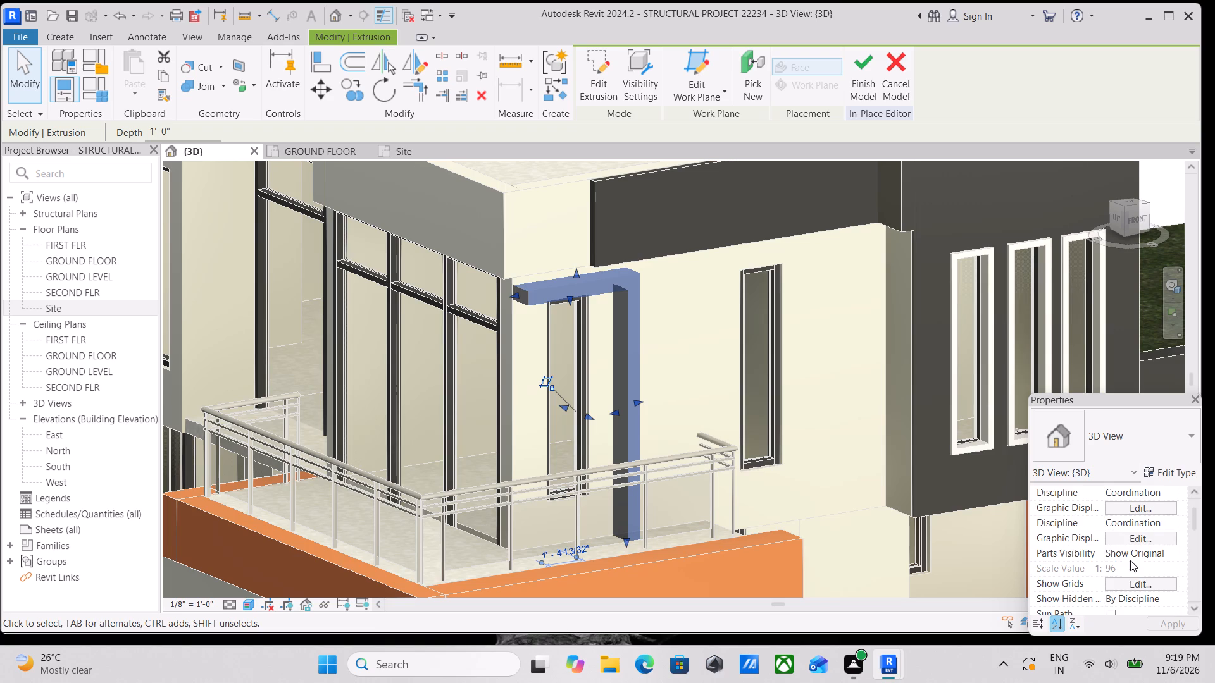
scroll(1146, 560, "up", 3)
scroll(557, 286, "up", 1)
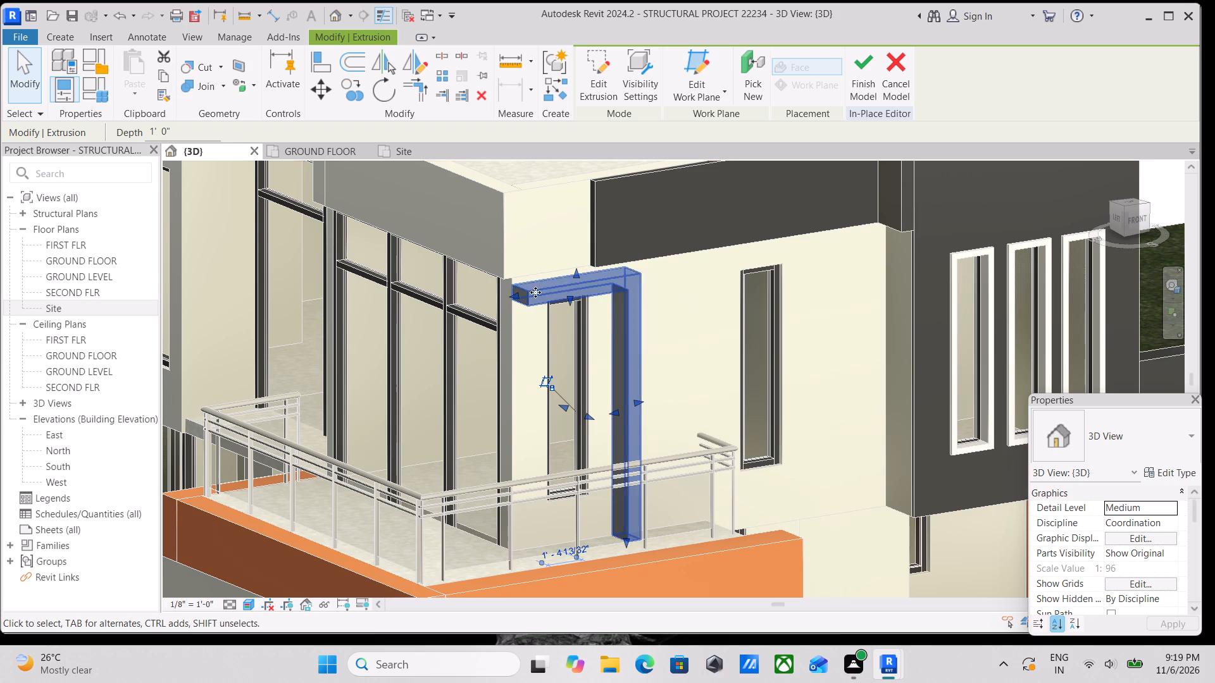
Examine the selected surround extrusion close up, including its faces and the corner beside the balcony glazing.
scroll(535, 292, "up", 2)
scroll(620, 340, "up", 2)
middle_click_drag(620, 340, 604, 448)
scroll(568, 412, "up", 2)
scroll(518, 386, "down", 1)
middle_click_drag(518, 386, 491, 408)
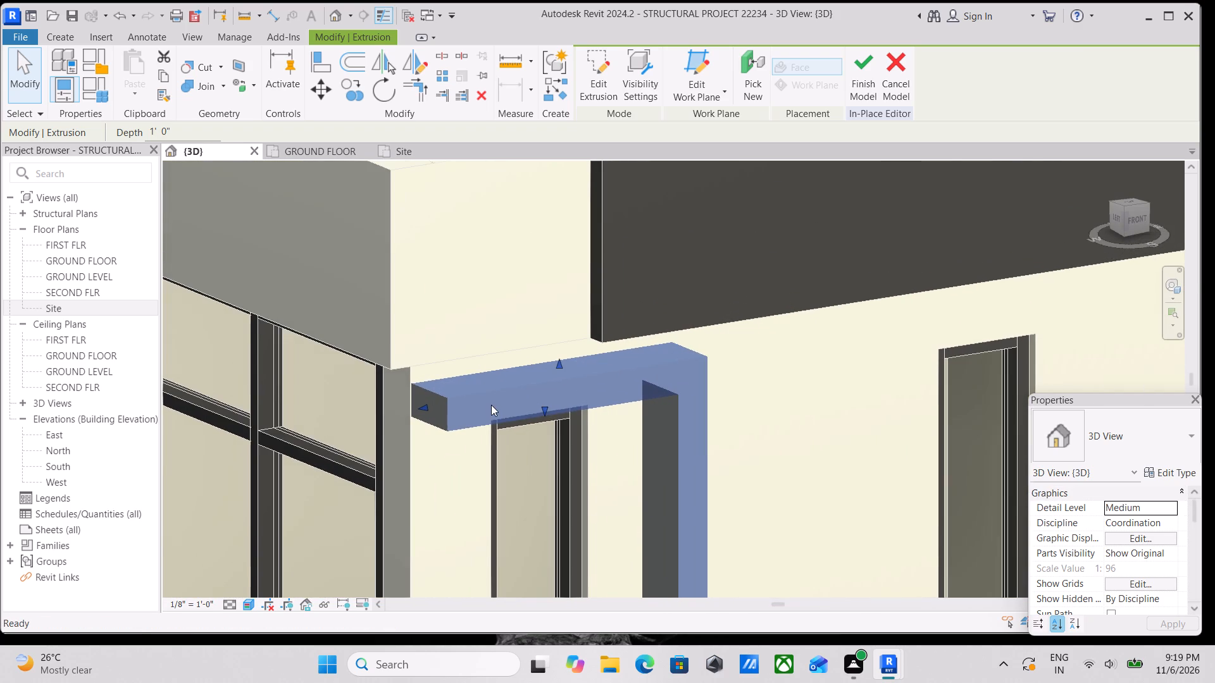
scroll(500, 409, "down", 2)
middle_click_drag(502, 407, 564, 339)
scroll(553, 360, "down", 1)
middle_click_drag(553, 360, 559, 352)
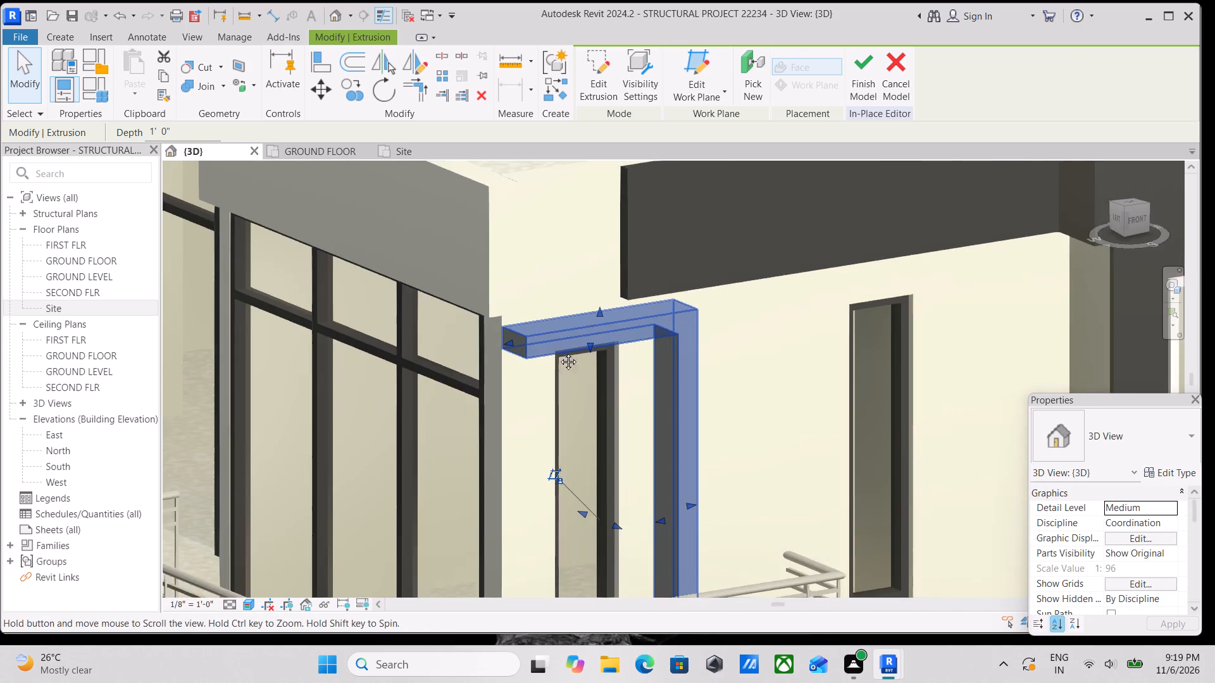
middle_click_drag(559, 352, 580, 333)
scroll(580, 333, "down", 1)
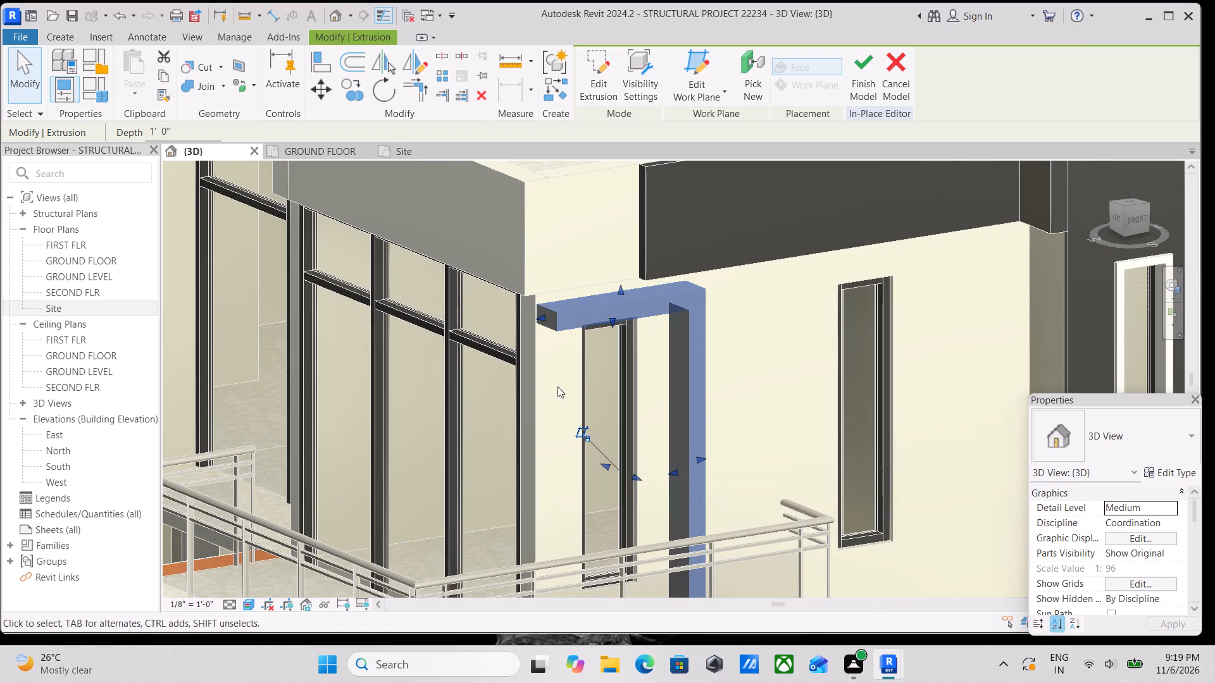
scroll(578, 386, "up", 1)
scroll(593, 383, "down", 1)
scroll(595, 383, "up", 2)
middle_click_drag(607, 334, 521, 390)
scroll(521, 391, "up", 3)
middle_click_drag(520, 391, 522, 436)
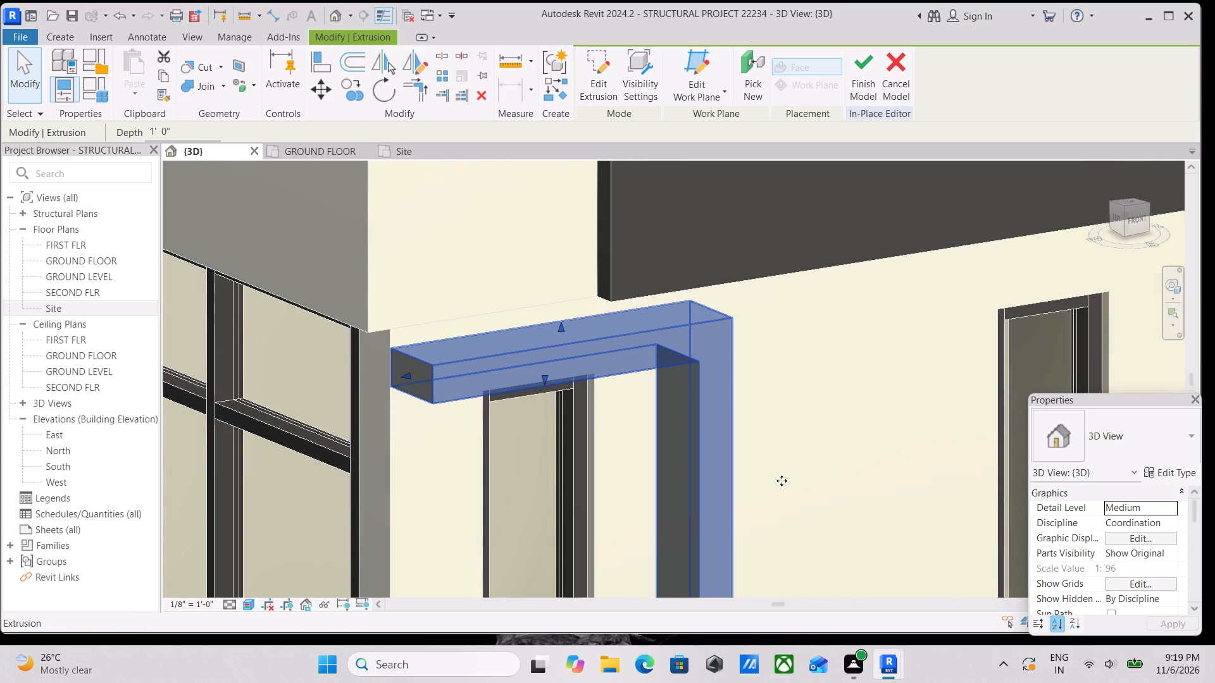
Look through the 3D view's extents, camera, identity and phasing properties for a material setting for the surround extrusion.
scroll(1209, 550, "down", 1)
scroll(1105, 541, "down", 4)
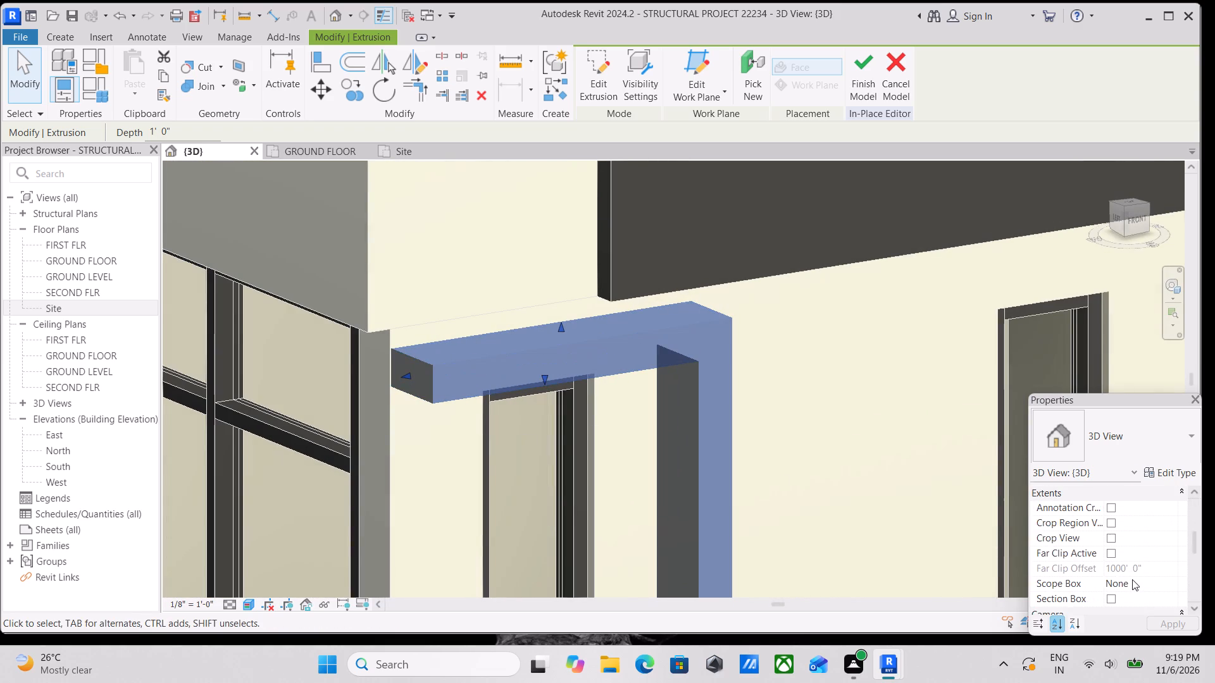
scroll(1132, 579, "down", 4)
scroll(1137, 579, "up", 3)
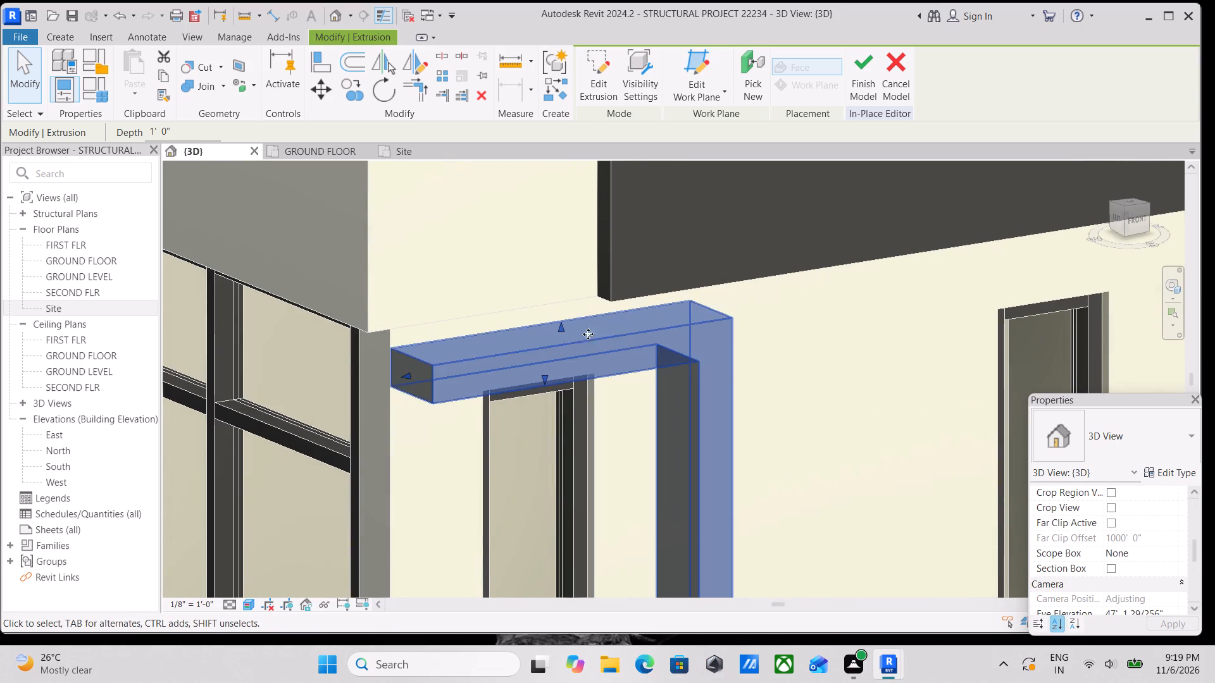
scroll(521, 321, "down", 2)
scroll(683, 231, "up", 5)
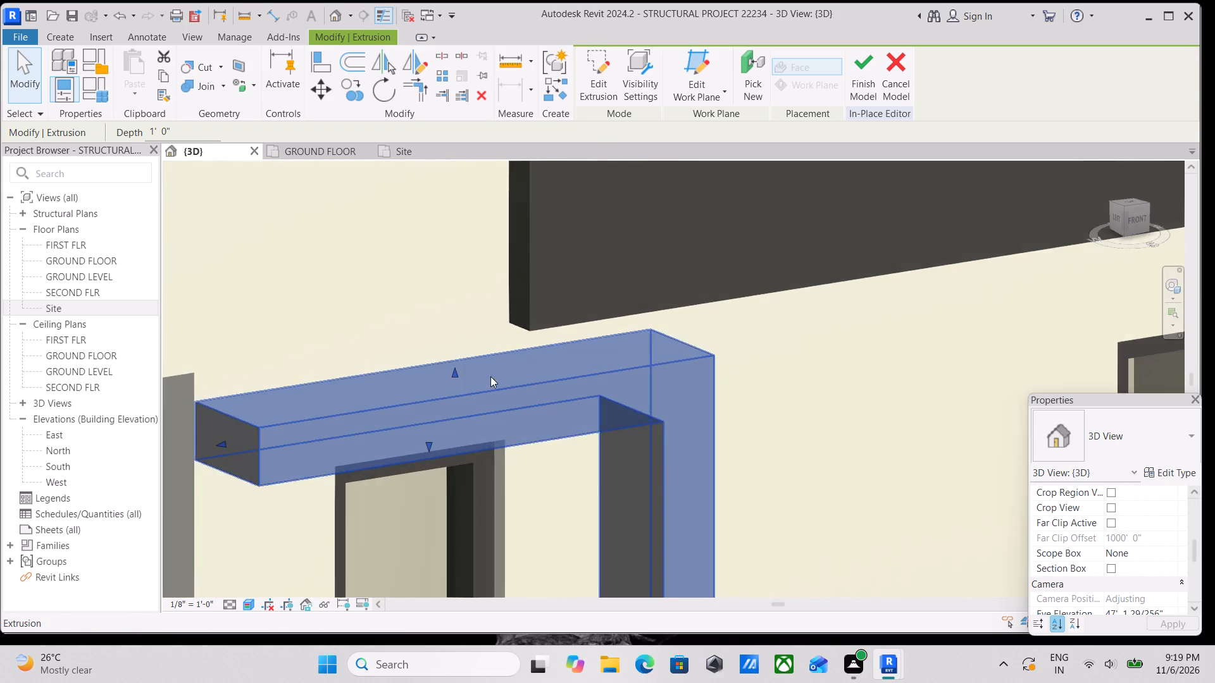
scroll(498, 371, "down", 4)
middle_click_drag(511, 355, 580, 322)
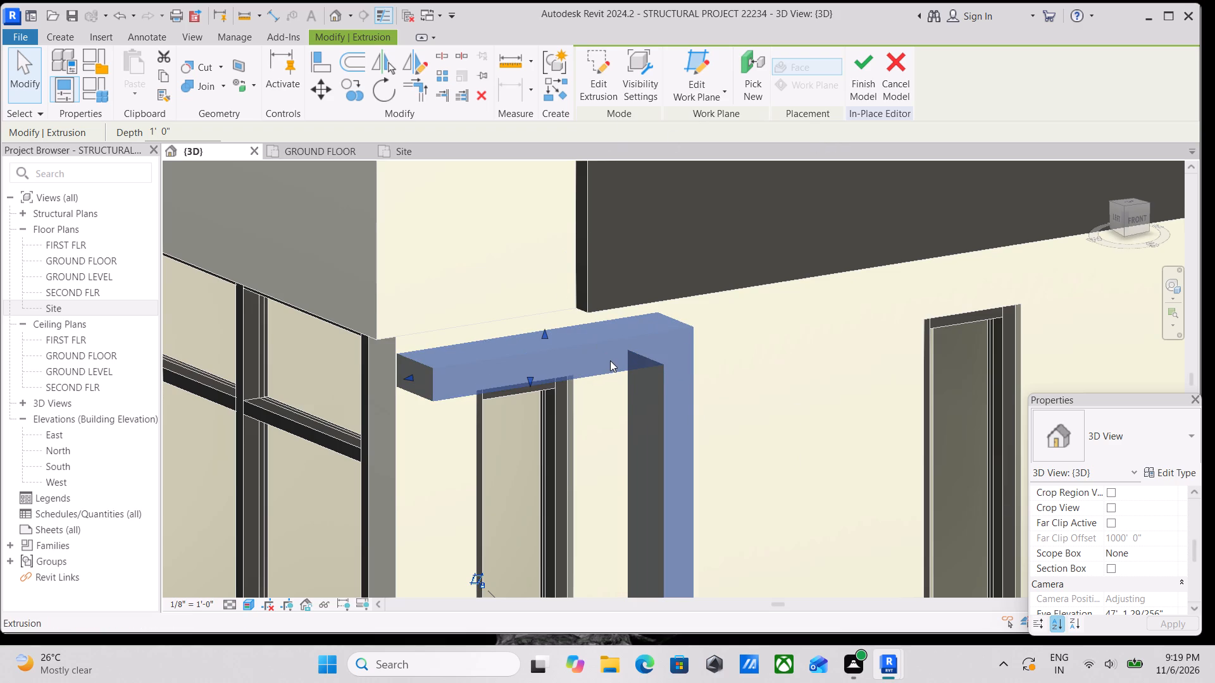
scroll(1126, 570, "down", 3)
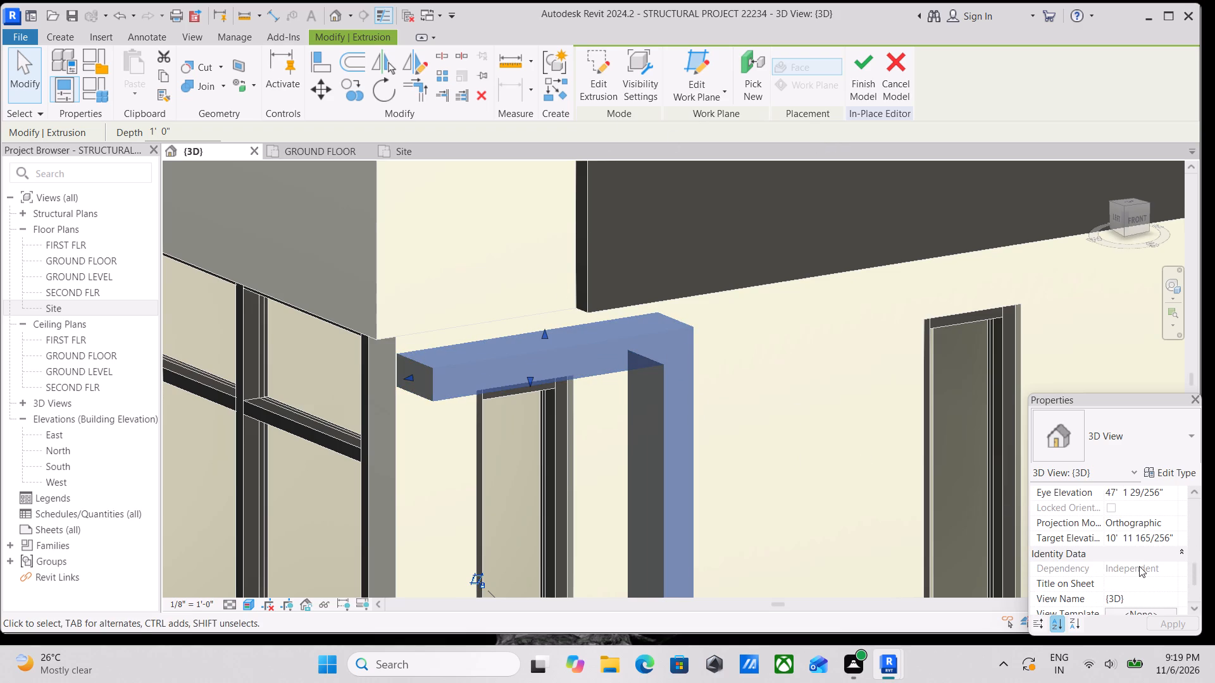
scroll(1139, 566, "down", 4)
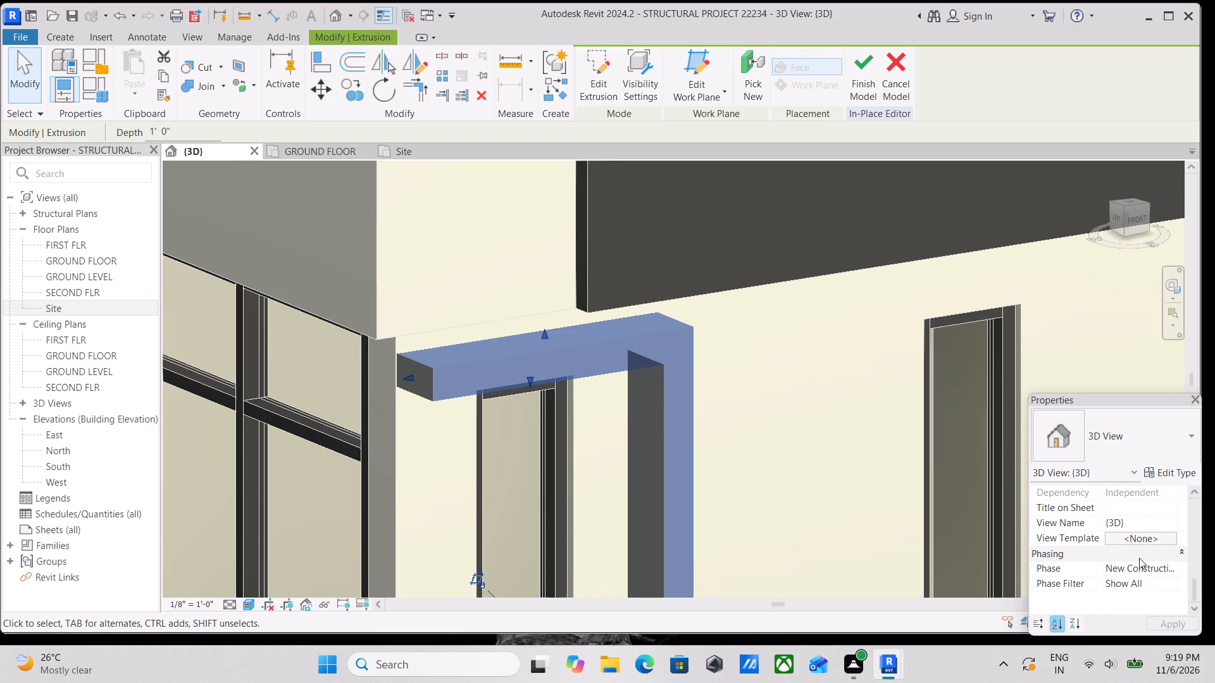
scroll(832, 463, "down", 2)
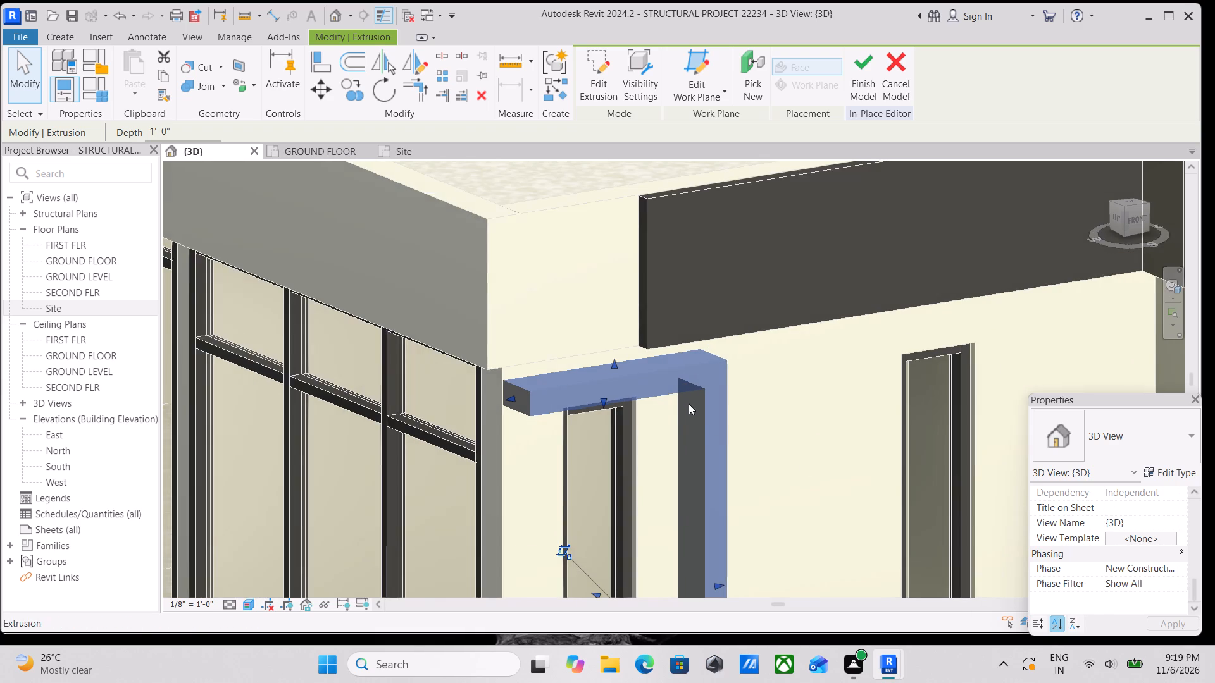
Recheck the camera, identity data and phasing properties while inspecting the selected surround extrusion beside the balcony glazing.
scroll(690, 401, "down", 1)
scroll(1140, 553, "down", 3)
scroll(1152, 568, "up", 3)
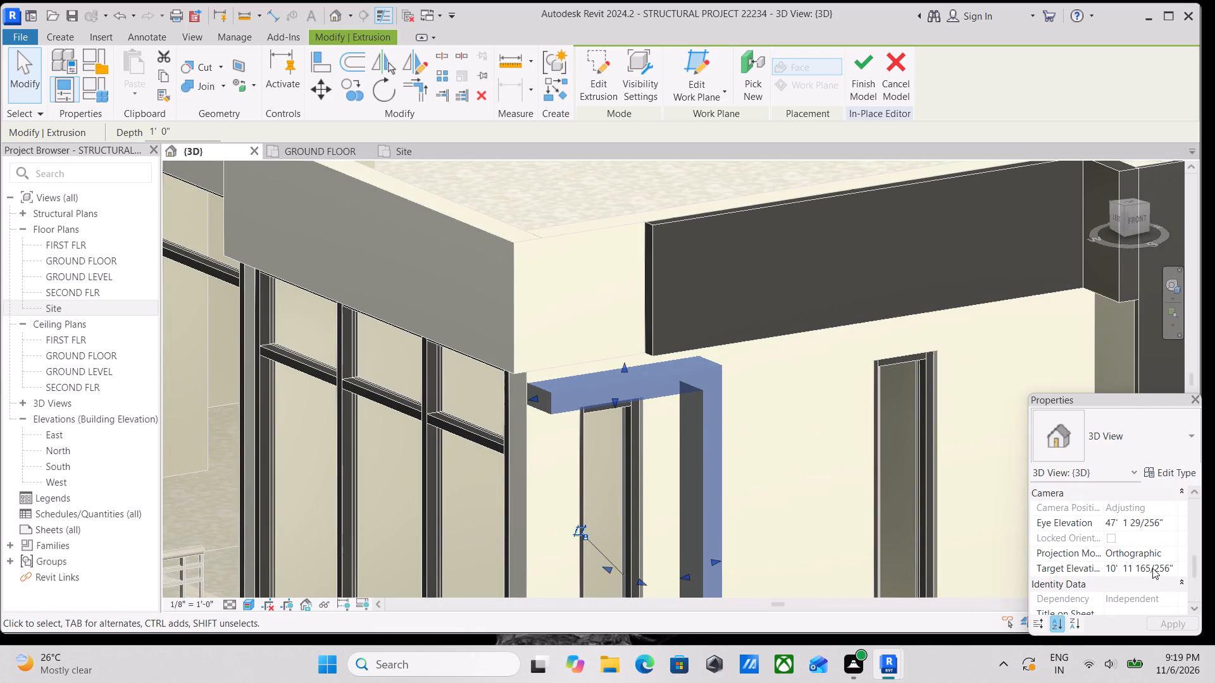
scroll(1155, 568, "up", 2)
scroll(1136, 556, "down", 4)
scroll(1146, 557, "up", 1)
scroll(1147, 557, "down", 3)
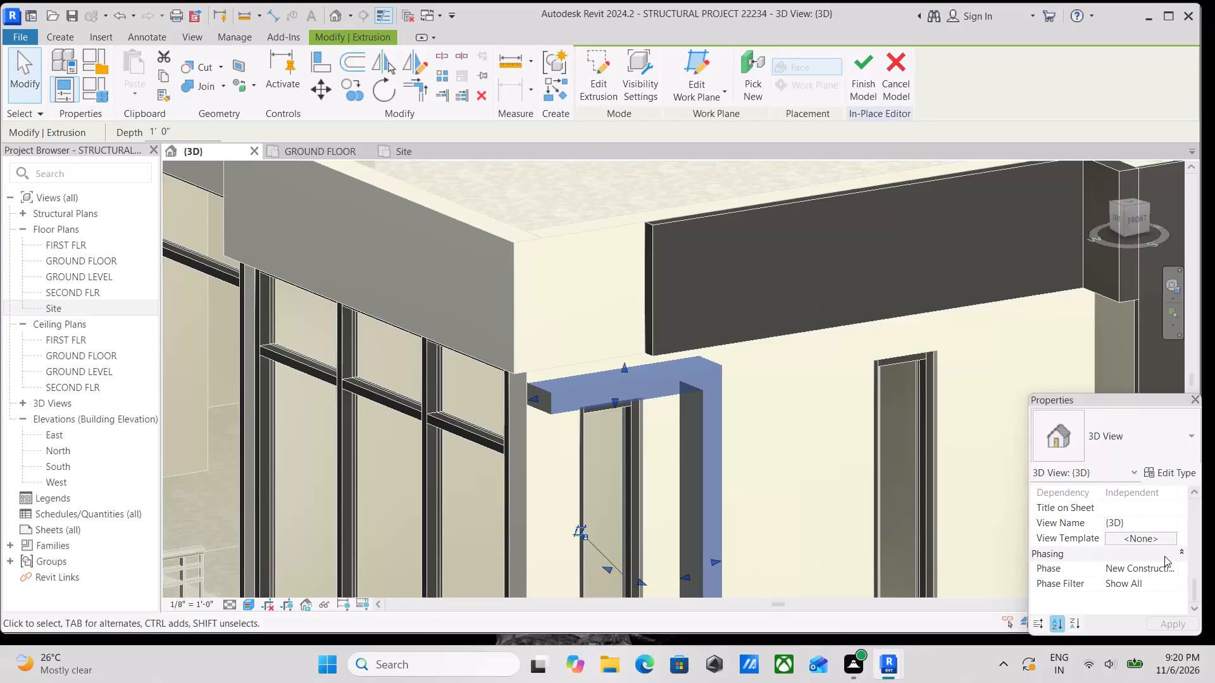
scroll(1167, 560, "down", 3)
scroll(1168, 566, "up", 4)
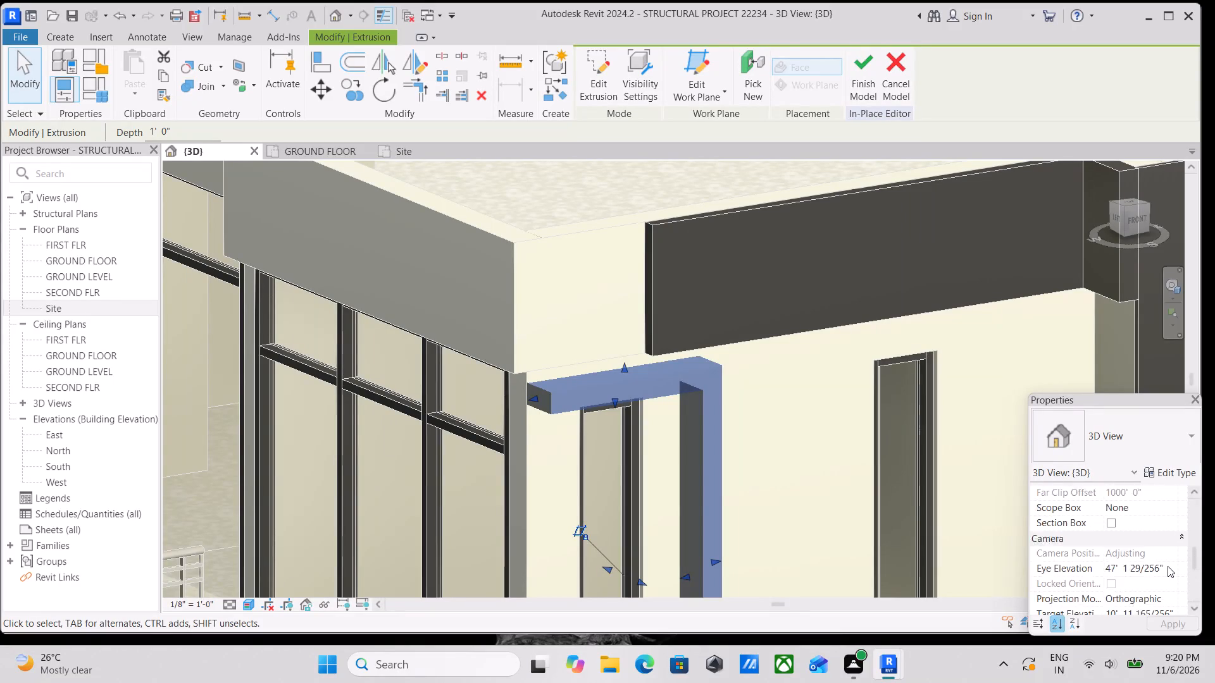
scroll(1168, 566, "up", 1)
scroll(784, 450, "up", 2)
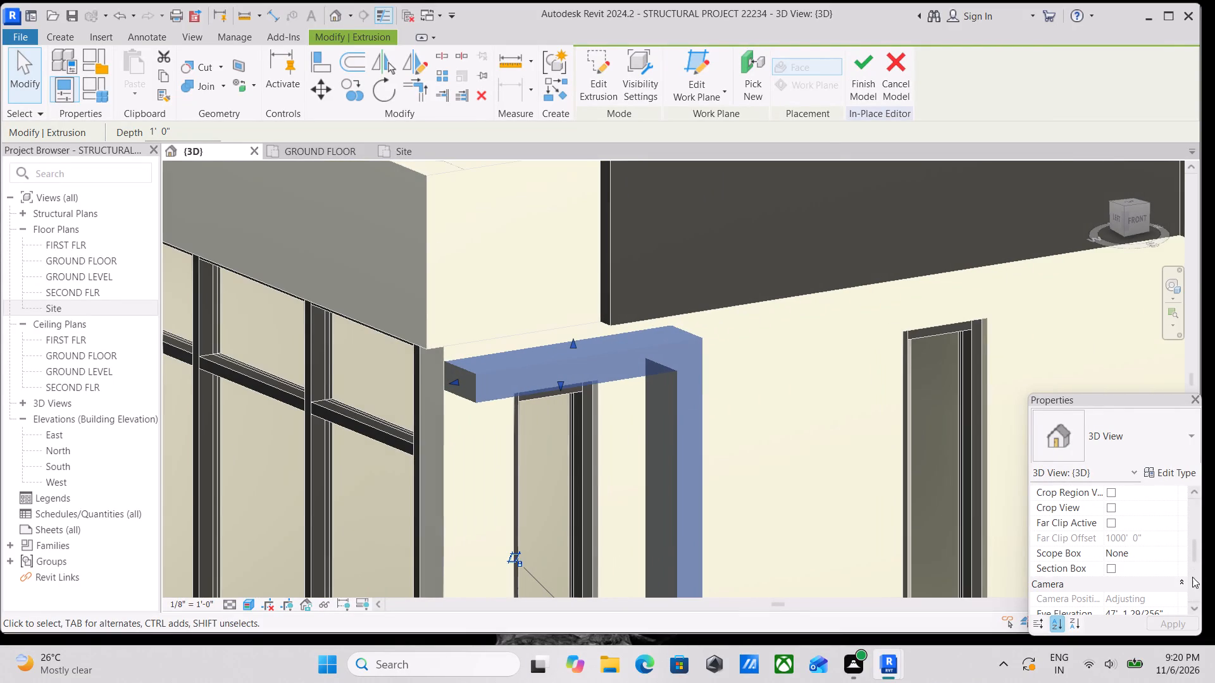
scroll(1134, 558, "down", 4)
scroll(1140, 553, "up", 2)
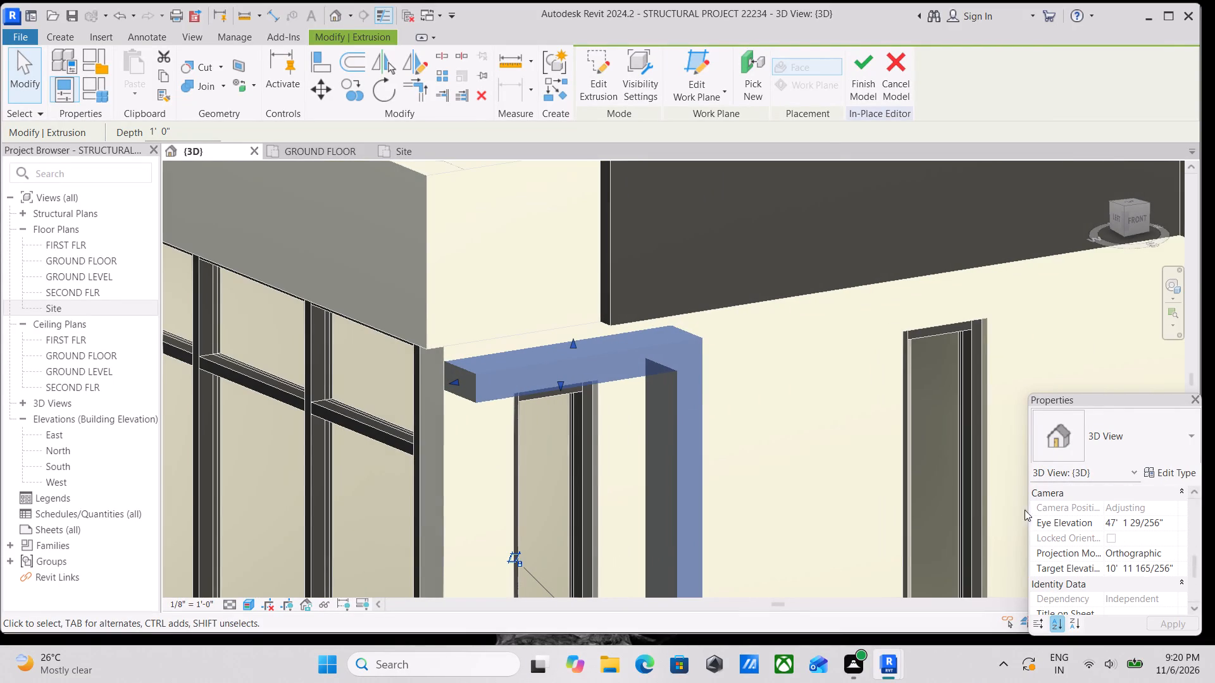
scroll(573, 325, "up", 4)
scroll(641, 343, "down", 3)
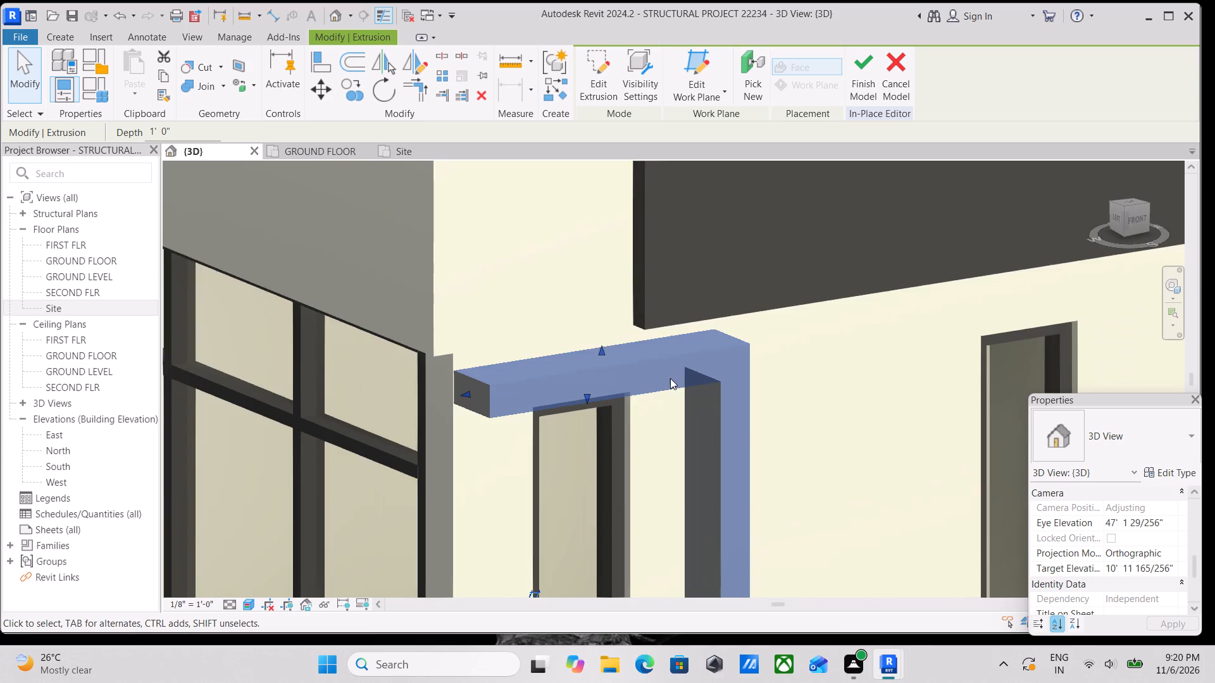
scroll(670, 378, "down", 1)
middle_click_drag(671, 374, 709, 312)
scroll(710, 312, "up", 1)
scroll(1188, 543, "down", 4)
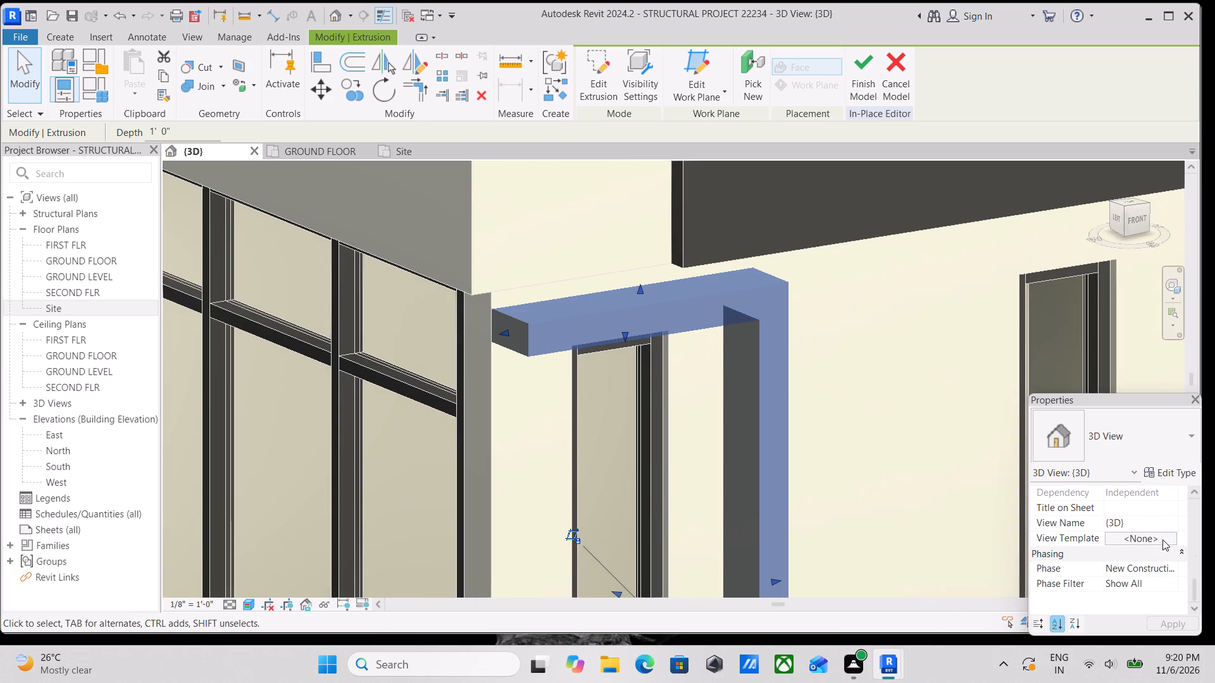
Review the view's graphics properties and examine the selected surround extrusion against the balcony glazing and neighbouring walls.
scroll(1162, 539, "up", 10)
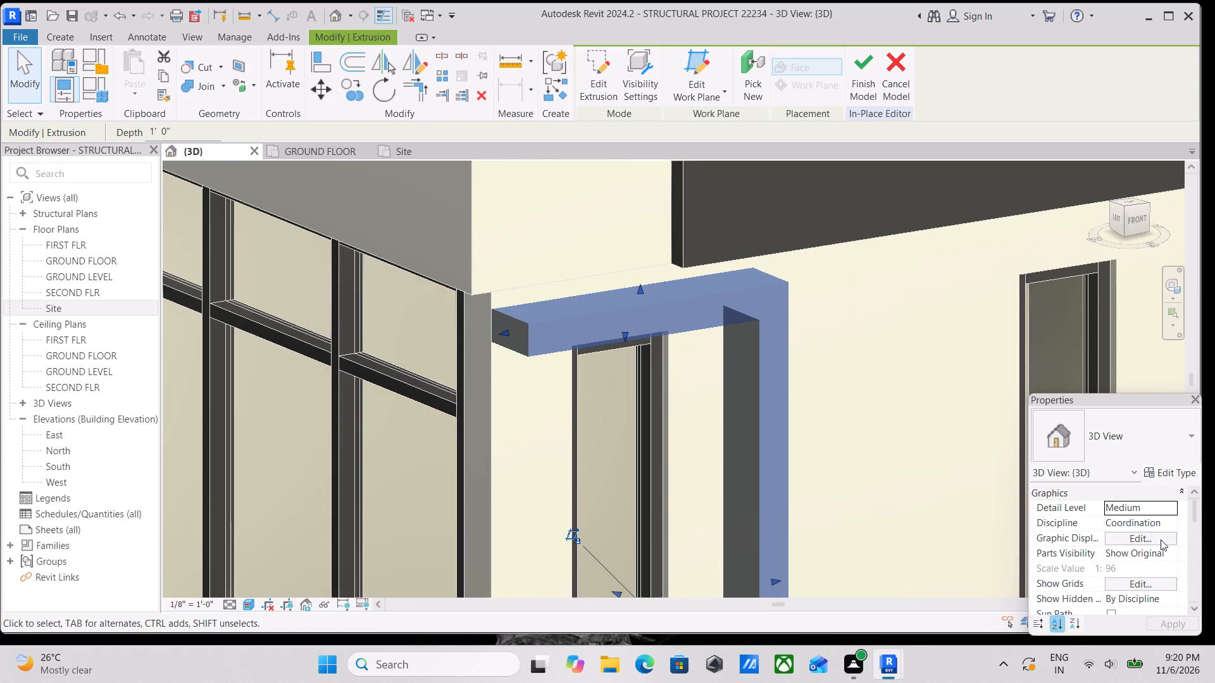
scroll(1161, 539, "up", 4)
scroll(726, 255, "up", 1)
scroll(637, 341, "up", 3)
scroll(641, 321, "down", 4)
middle_click_drag(649, 328, 658, 367)
scroll(1126, 526, "down", 2)
scroll(1178, 582, "up", 4)
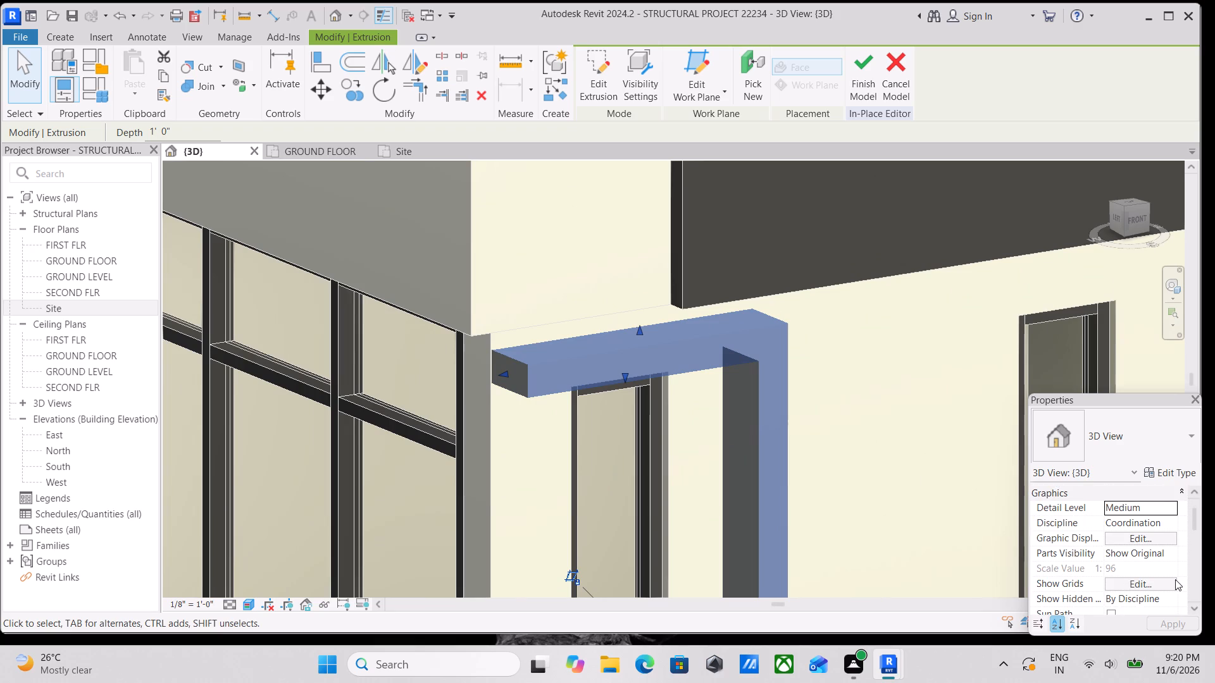
scroll(1148, 520, "up", 2)
scroll(677, 430, "down", 3)
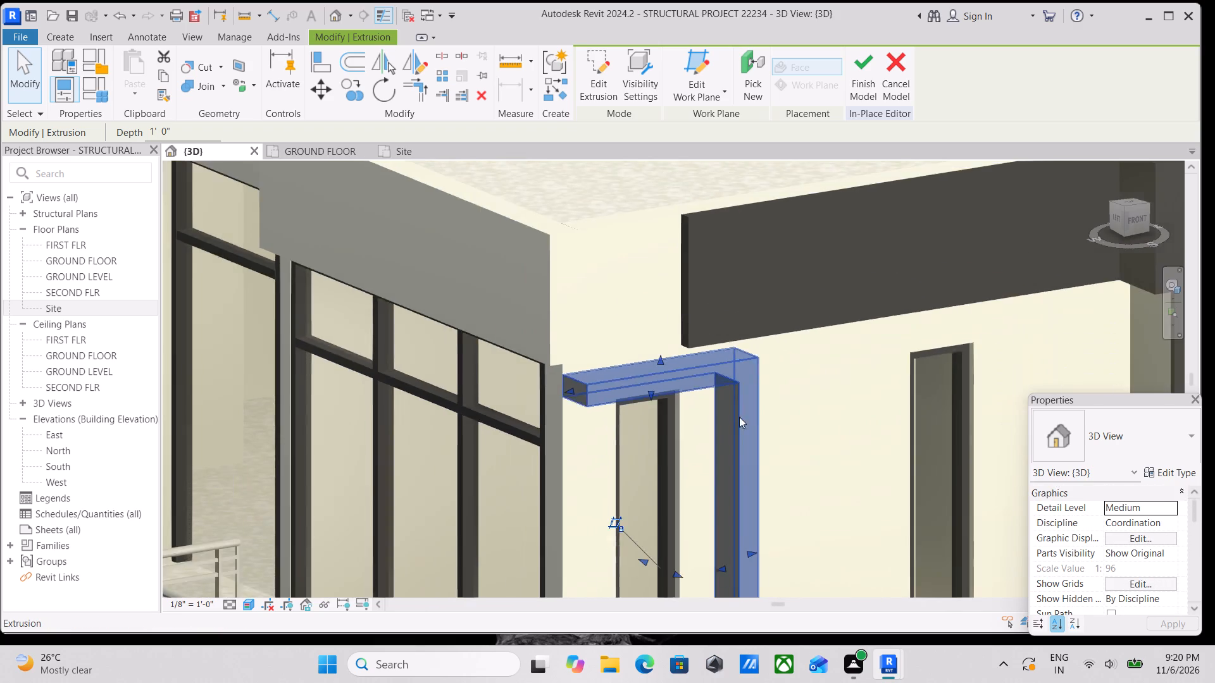
scroll(739, 417, "down", 2)
middle_click_drag(751, 410, 774, 396)
scroll(666, 361, "up", 2)
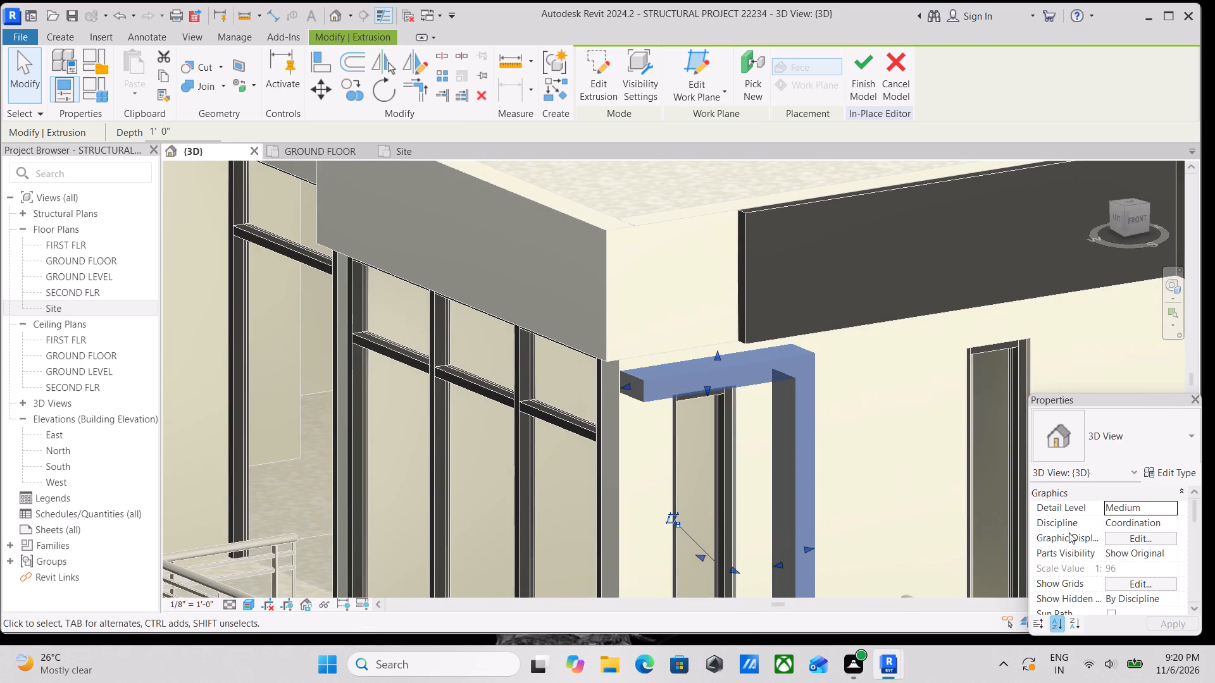
scroll(1162, 541, "up", 2)
scroll(748, 380, "down", 3)
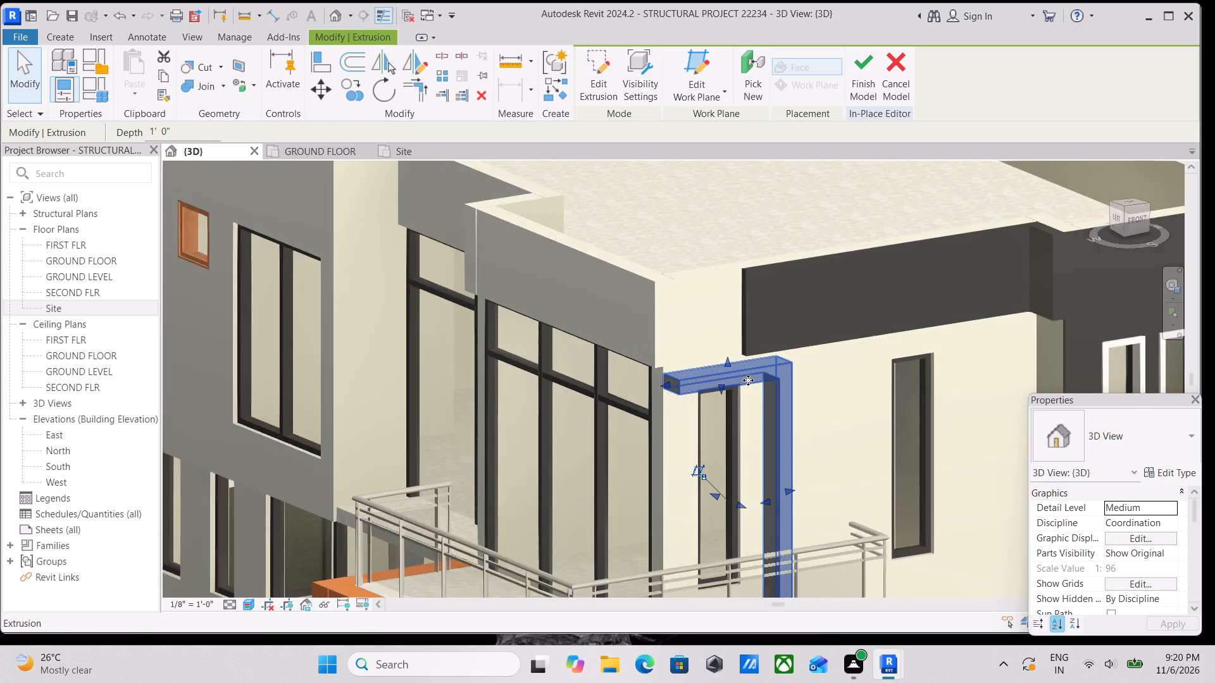
scroll(747, 380, "up", 4)
Search the 3D view's graphics and extents properties for a setting that controls the surround's appearance.
scroll(1133, 558, "down", 3)
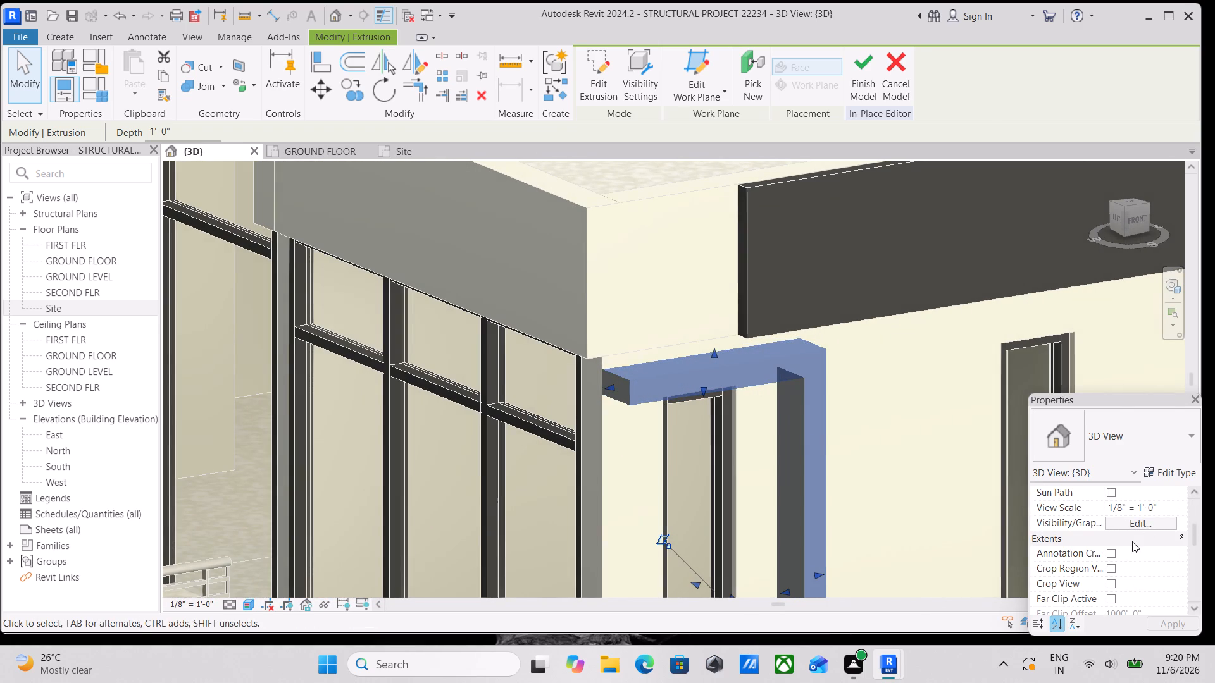
scroll(858, 496, "up", 2)
scroll(1151, 529, "up", 1)
scroll(1214, 552, "down", 1)
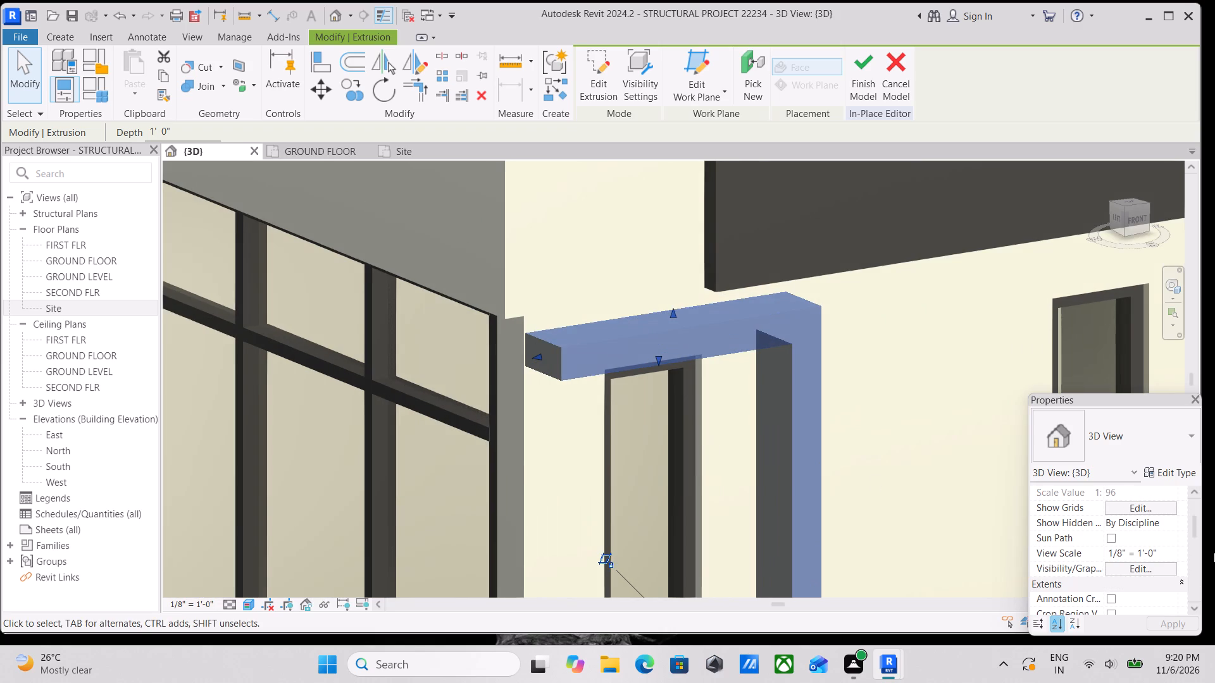
scroll(1214, 552, "down", 2)
scroll(1128, 533, "down", 4)
scroll(1135, 549, "up", 6)
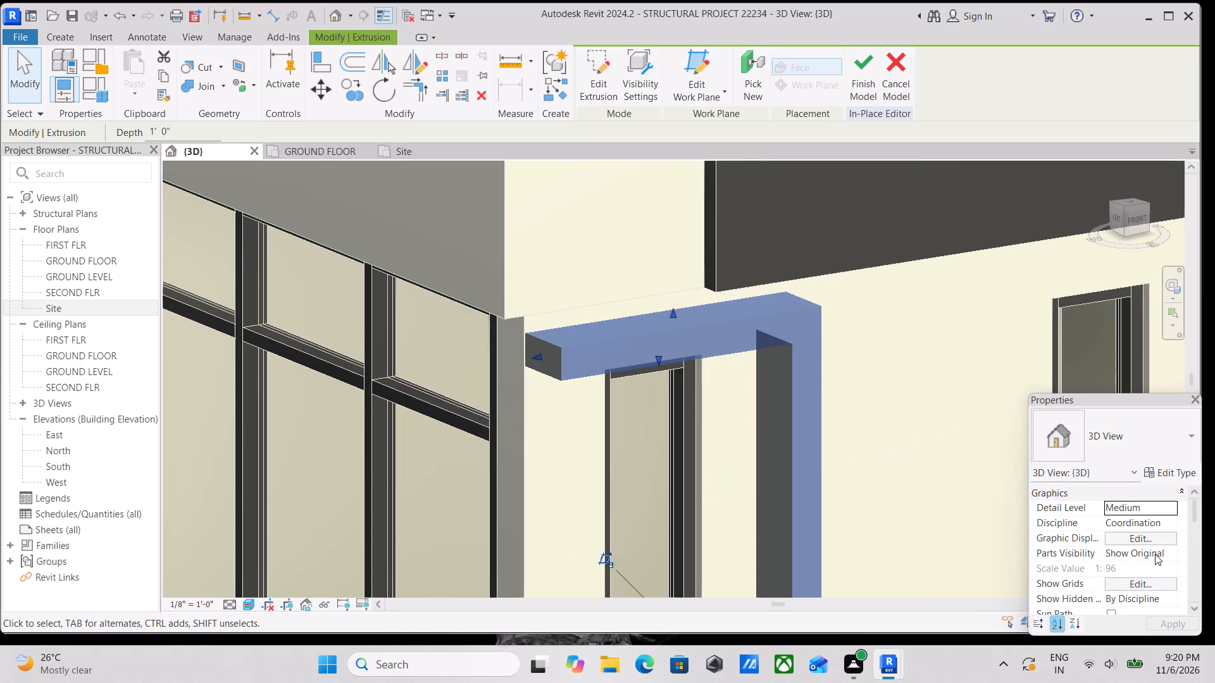
scroll(777, 357, "down", 3)
scroll(1190, 577, "down", 2)
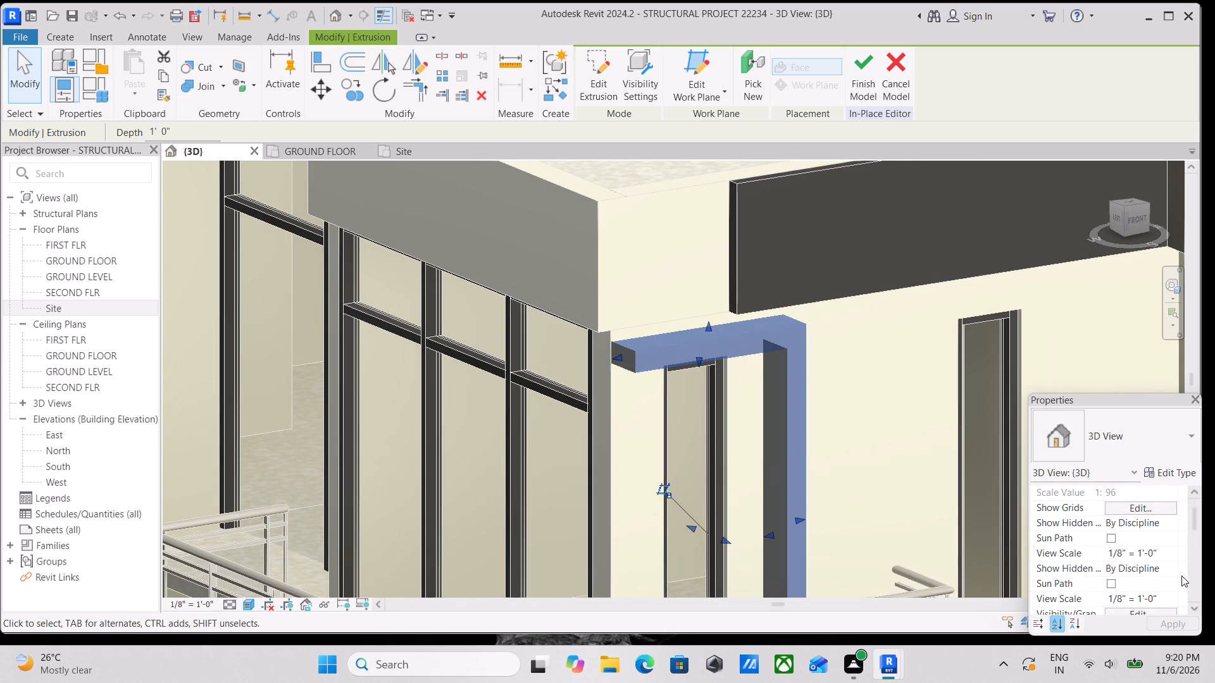
scroll(1173, 572, "down", 2)
scroll(1161, 567, "up", 2)
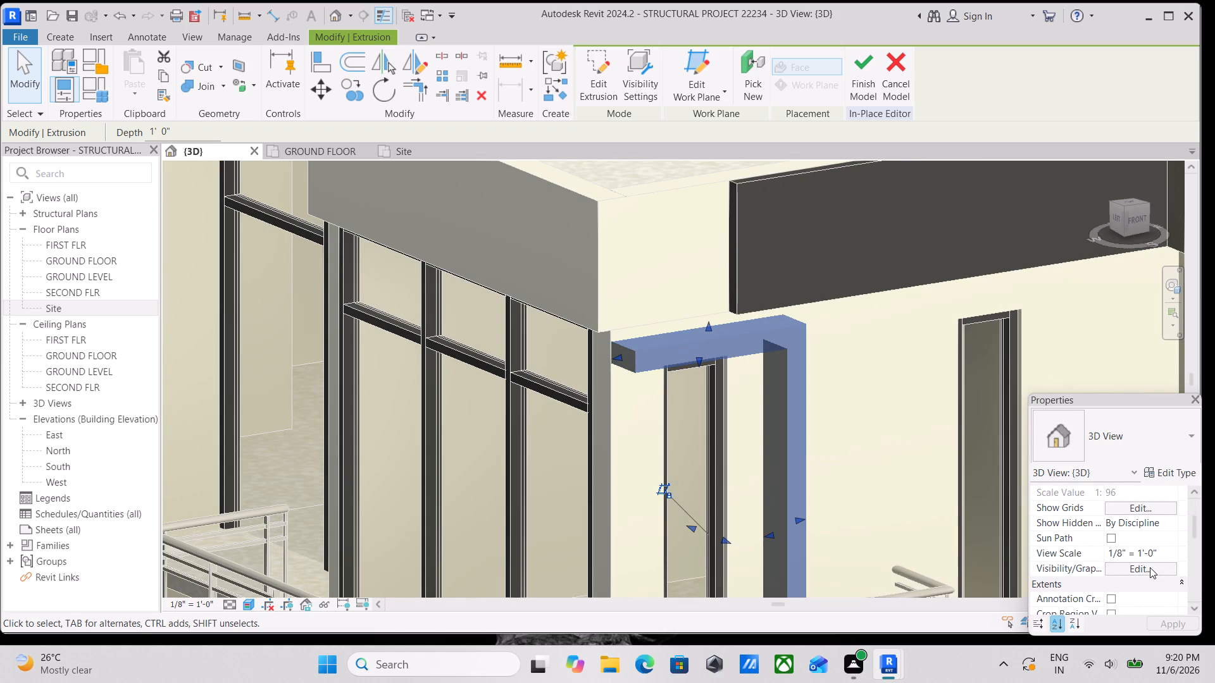
scroll(1150, 567, "up", 2)
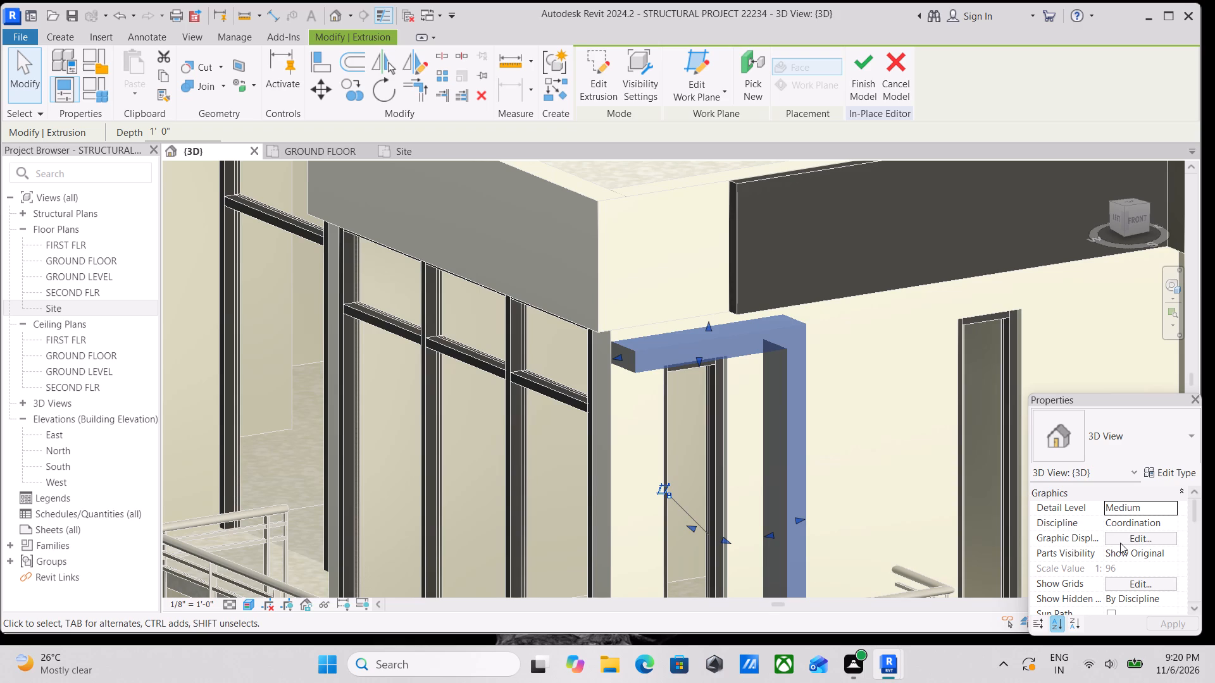
scroll(1148, 537, "up", 2)
scroll(1076, 565, "down", 2)
scroll(1141, 594, "down", 1)
scroll(1141, 594, "up", 3)
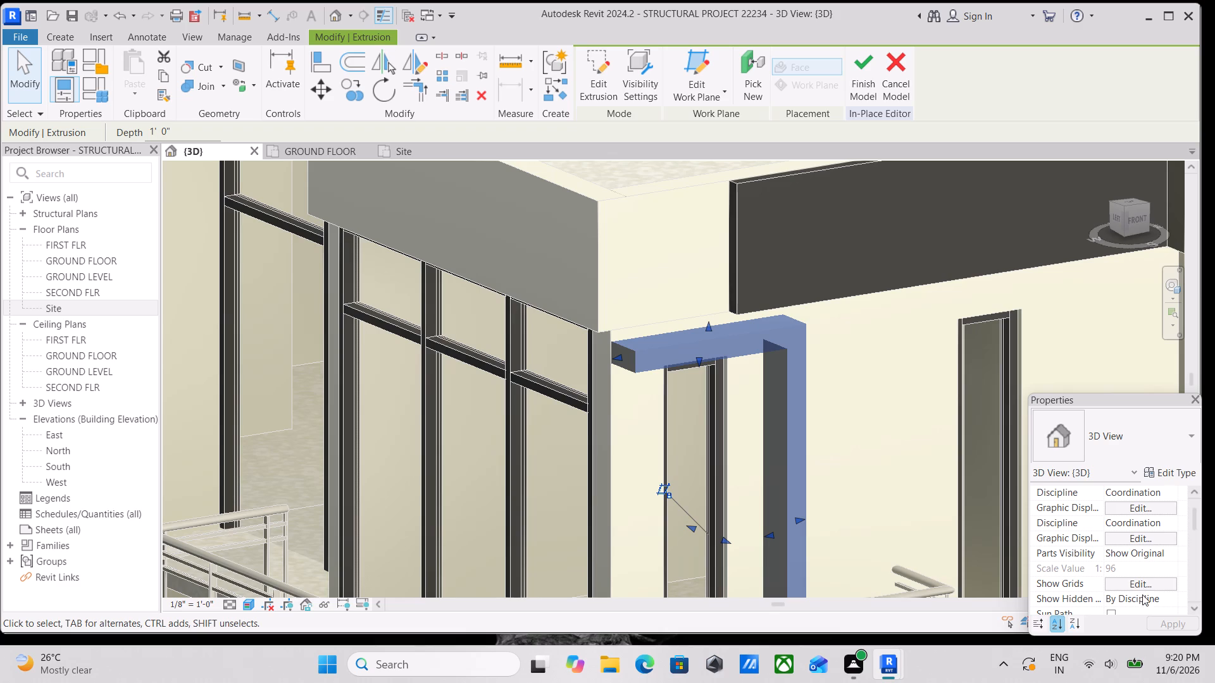
scroll(1148, 592, "down", 2)
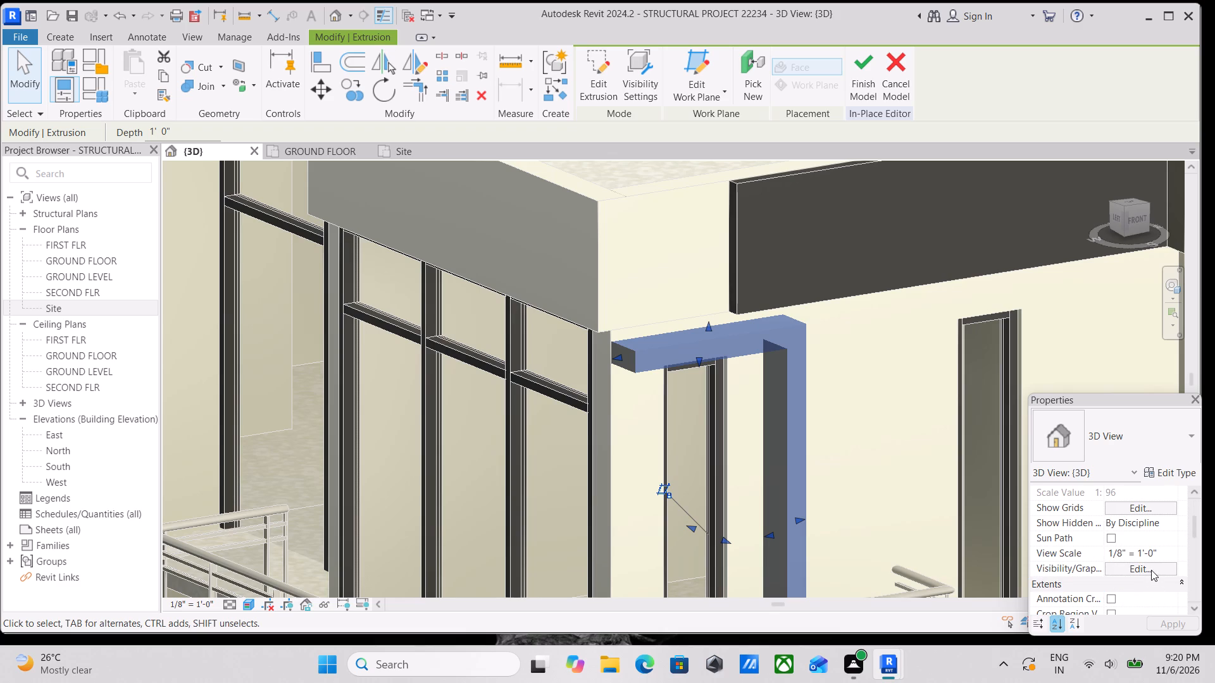
View the model categories in the 3D view's Visibility/Graphic Overrides and close them without making changes.
left_click(1151, 569)
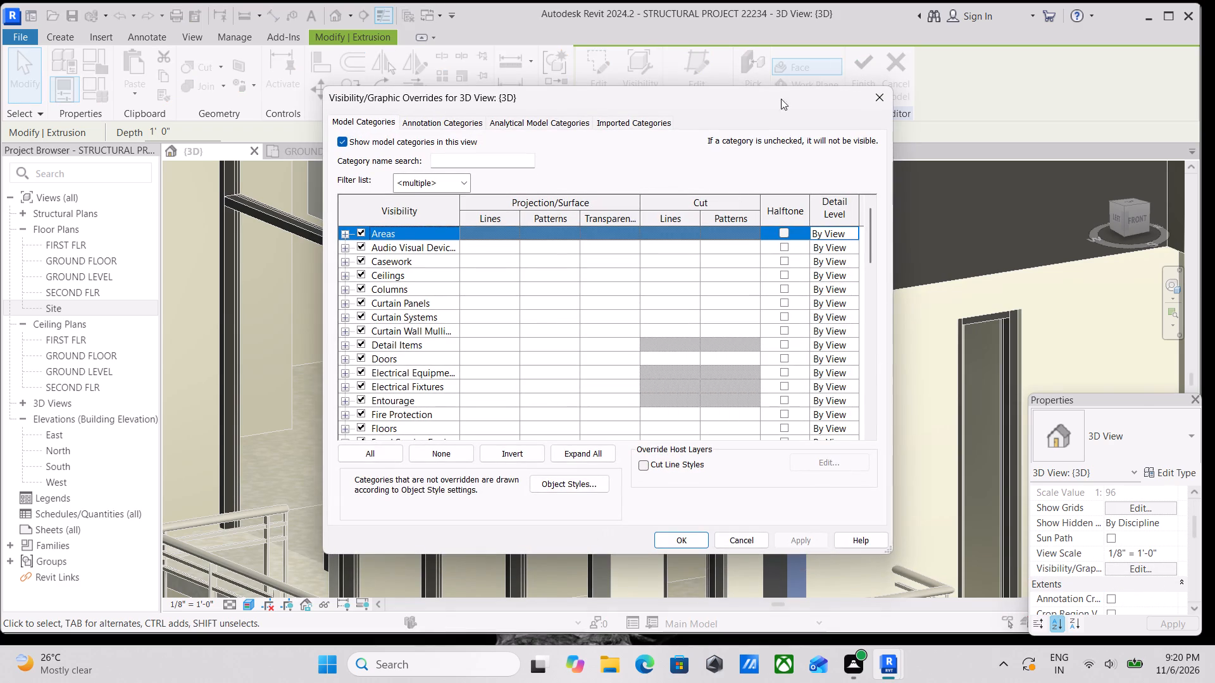
left_click(876, 102)
View the 3D view's Graphic Display Options and close them without making changes.
scroll(1095, 541, "up", 1)
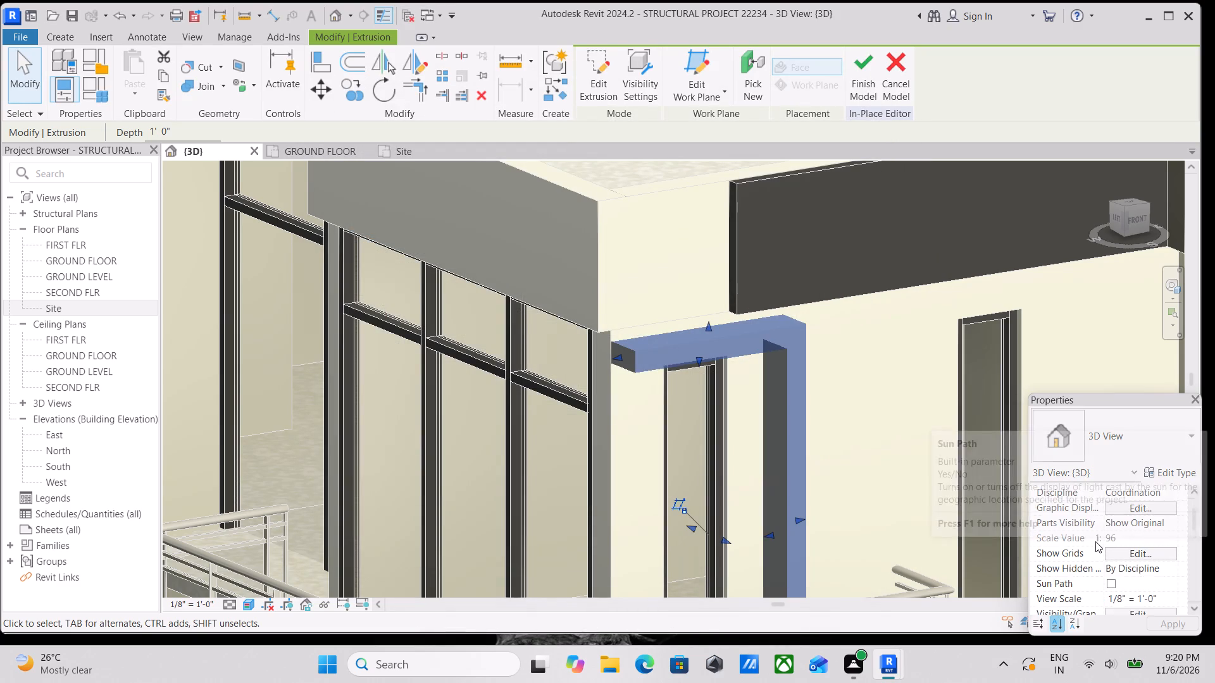
scroll(1118, 551, "up", 1)
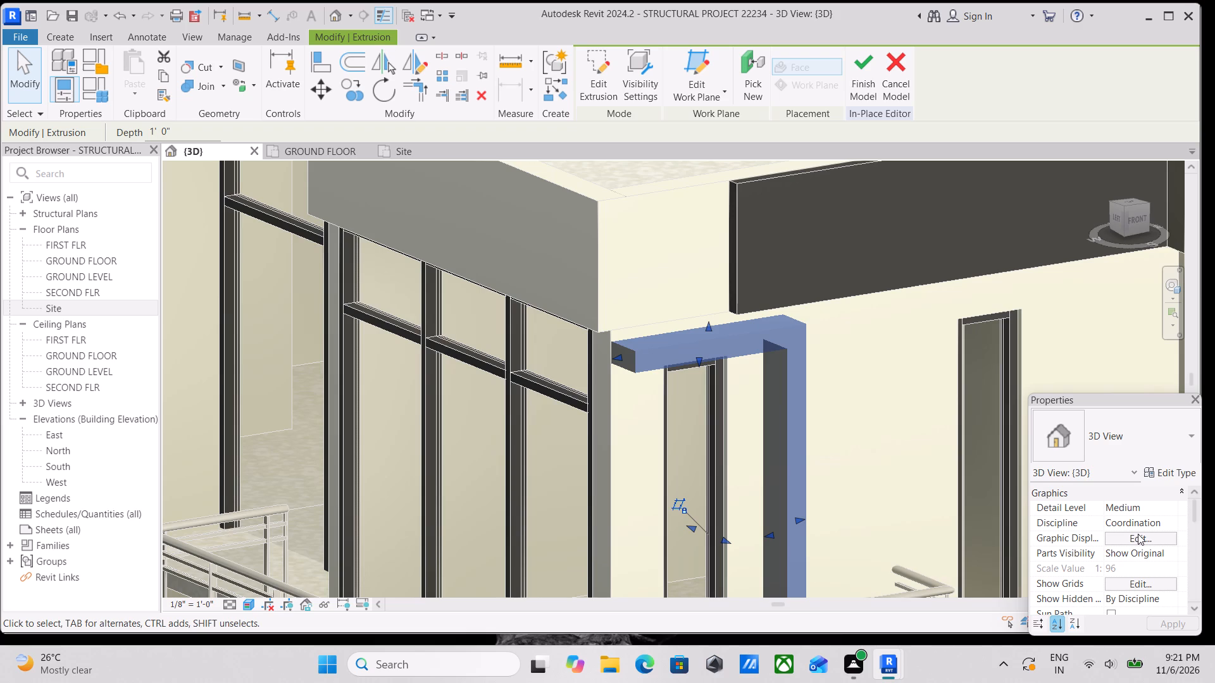
scroll(1138, 534, "up", 1)
left_click(1150, 541)
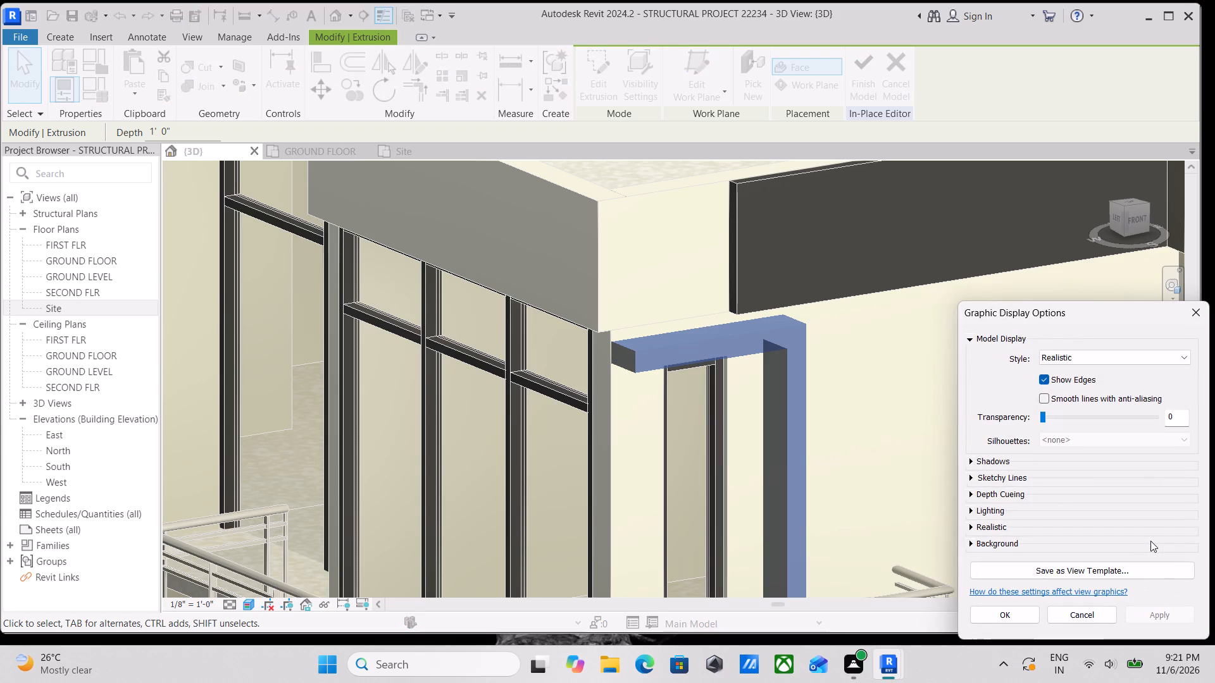
left_click_drag(1195, 315, 1188, 312)
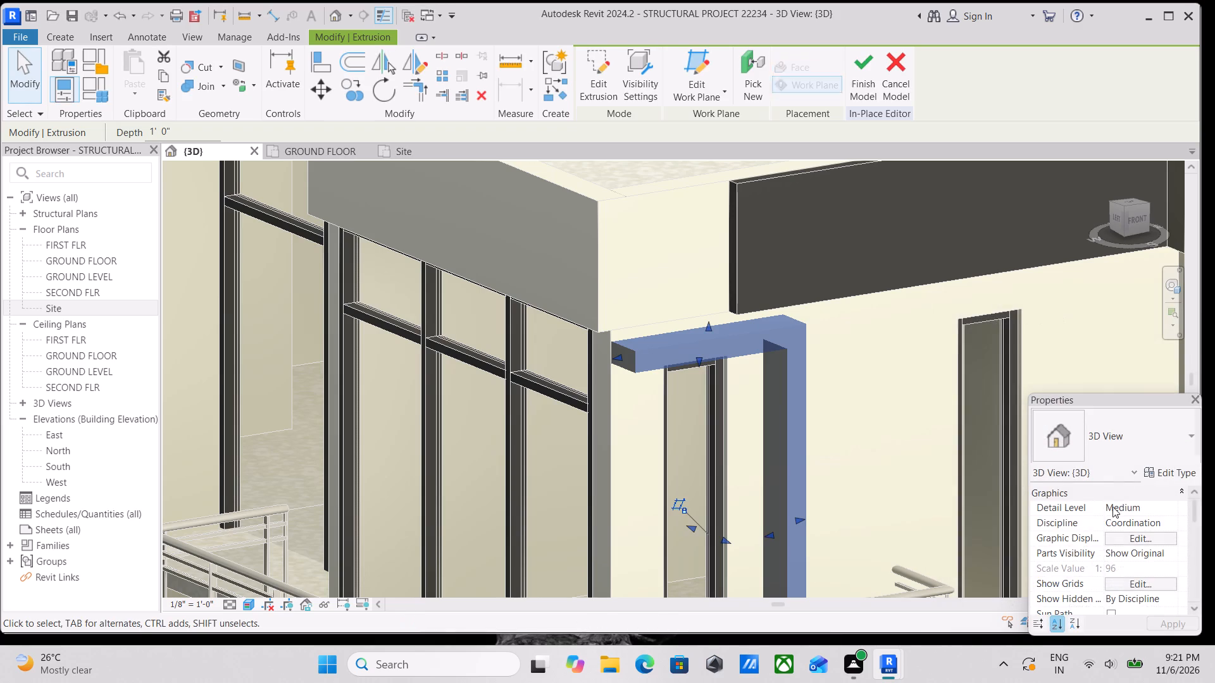
Look through the 3D view's extents, camera and identity properties, and recheck the model categories in Visibility/Graphic Overrides.
scroll(1108, 515, "down", 2)
scroll(1138, 572, "down", 5)
scroll(1138, 572, "up", 1)
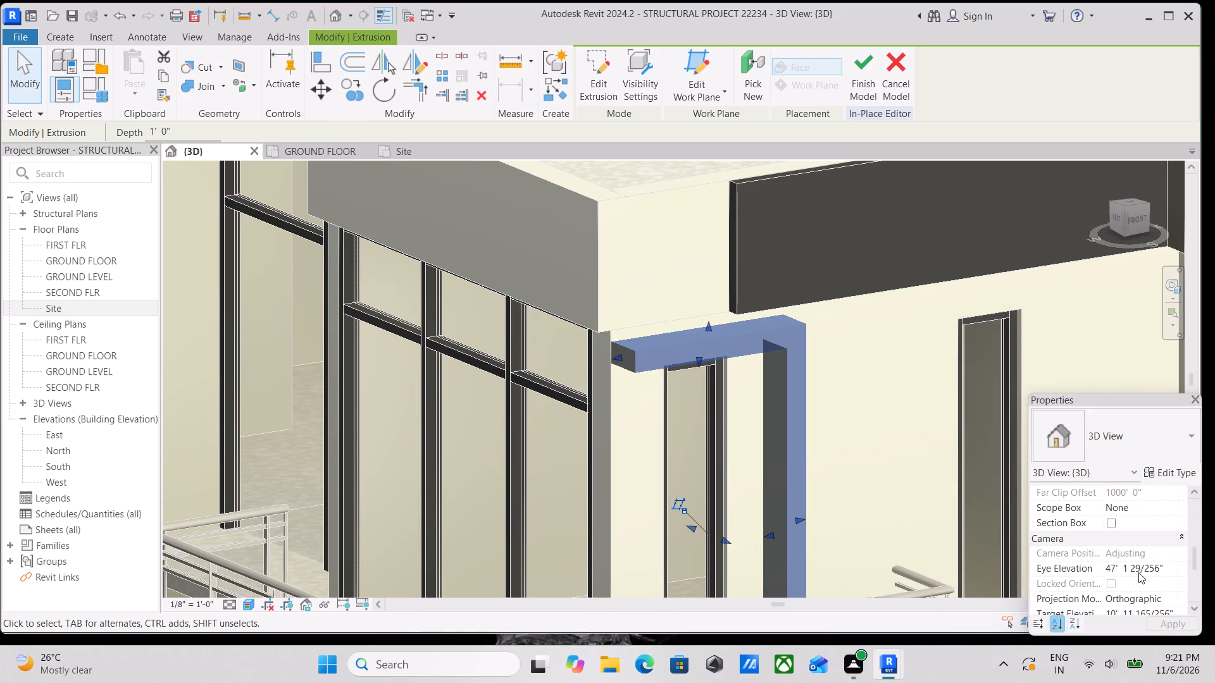
scroll(1138, 572, "up", 3)
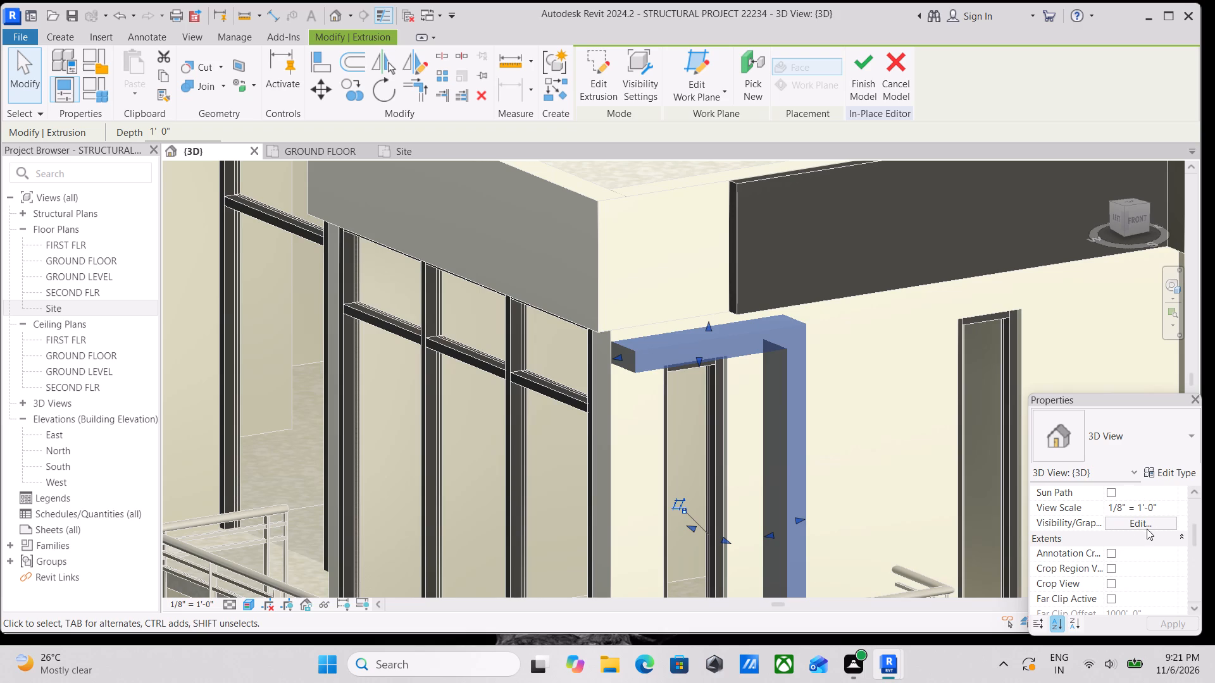
scroll(1126, 520, "down", 1)
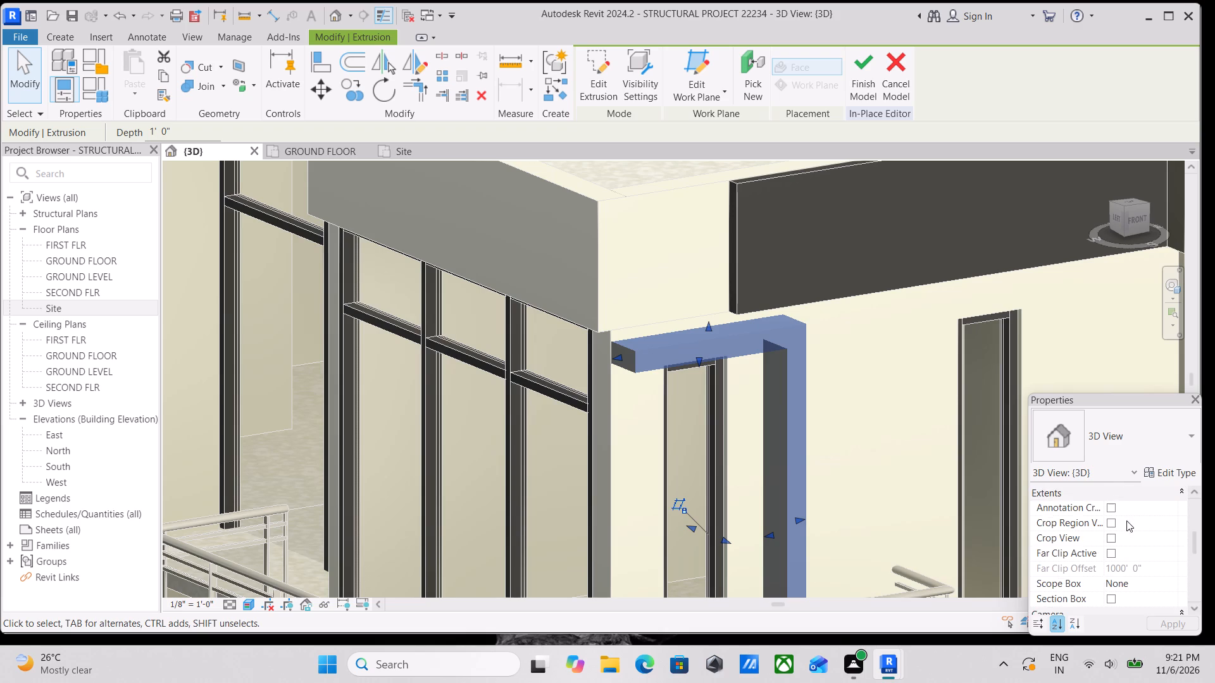
scroll(1143, 545, "up", 1)
scroll(1135, 554, "down", 5)
scroll(1128, 580, "up", 1)
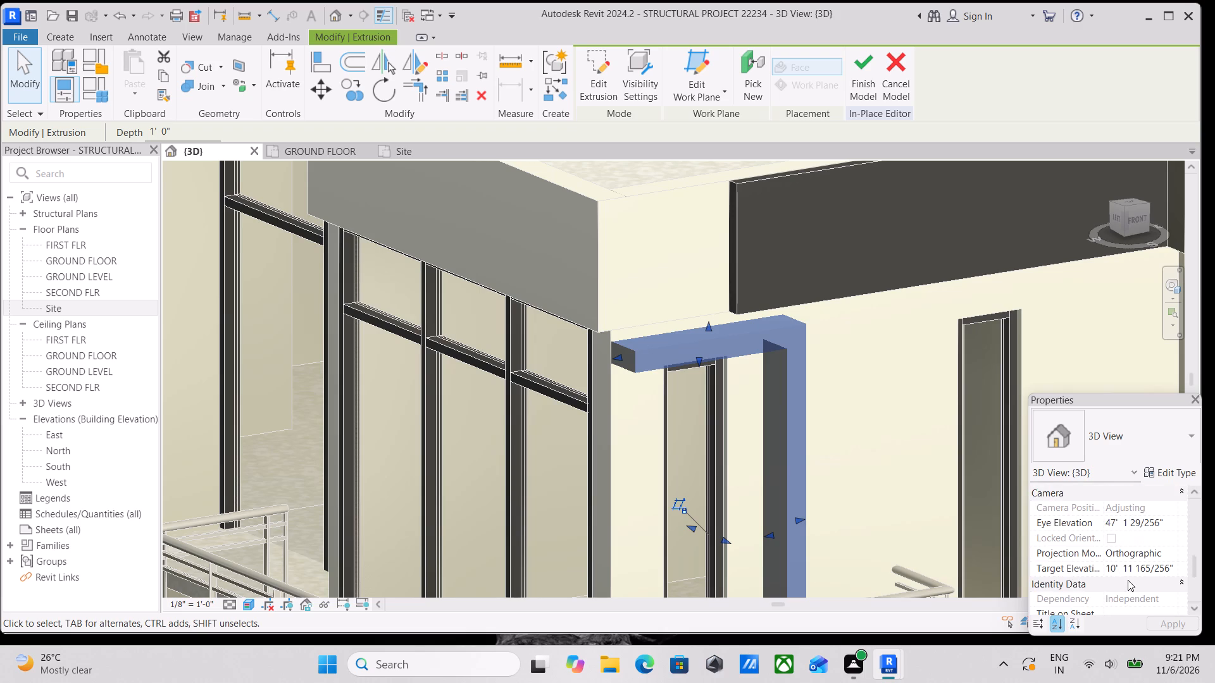
scroll(1128, 580, "down", 5)
scroll(1126, 585, "up", 4)
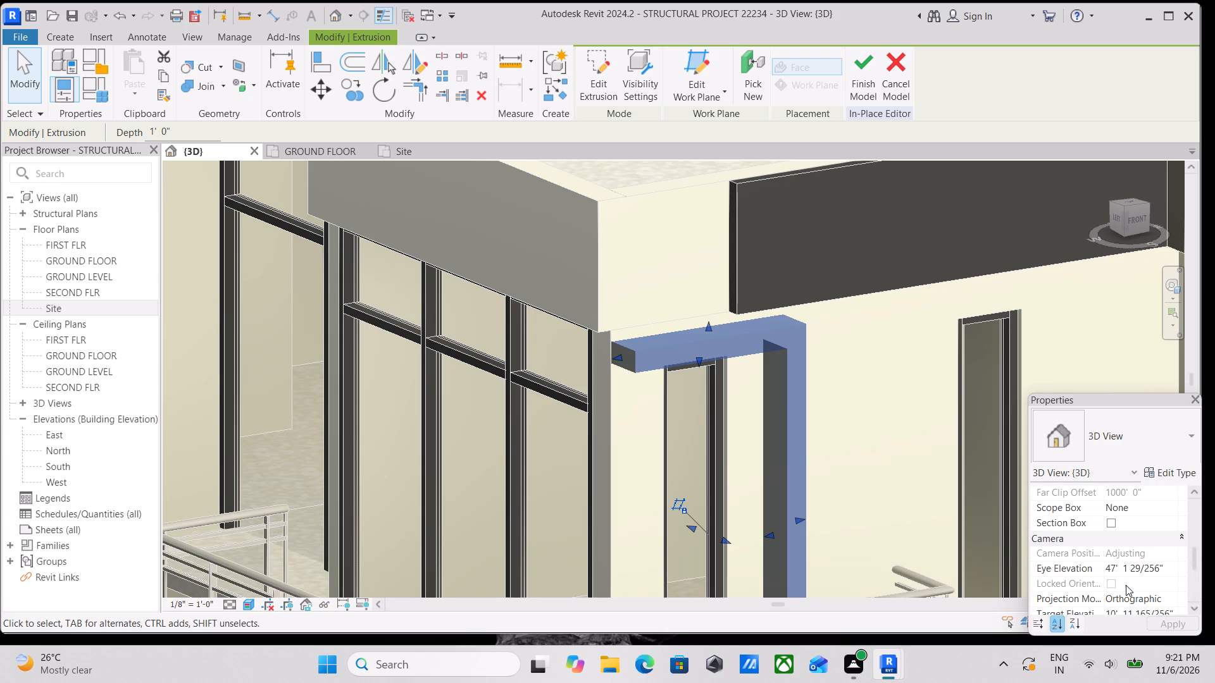
scroll(1126, 585, "up", 4)
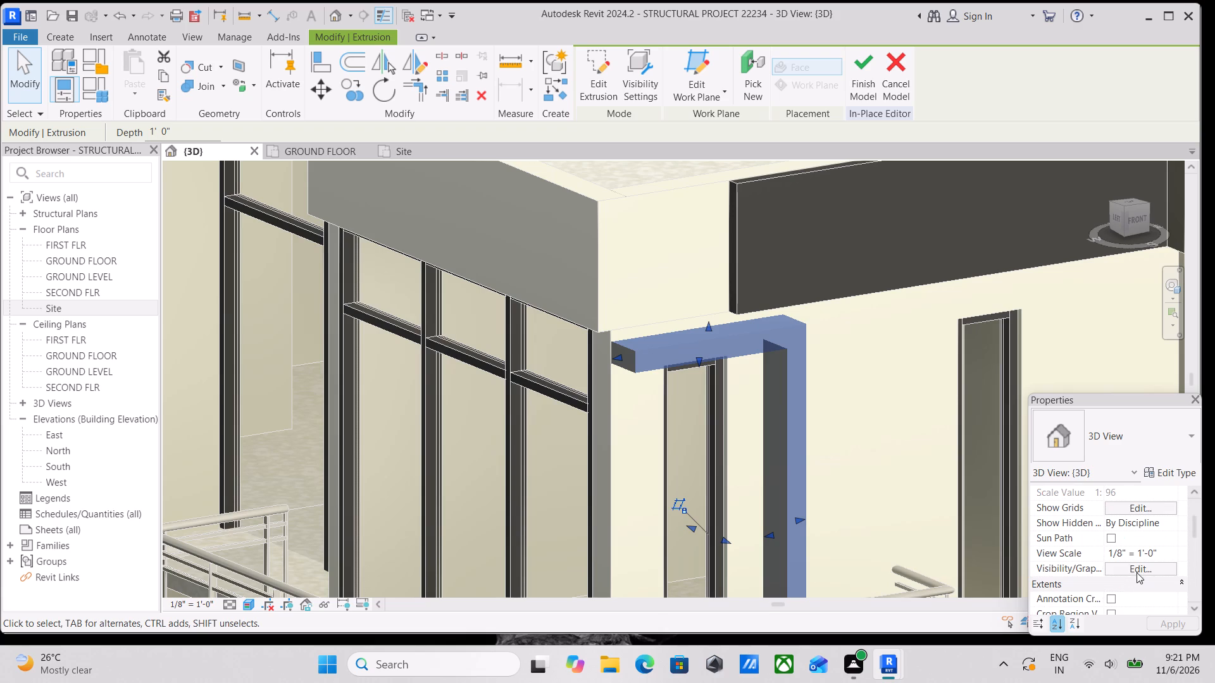
left_click(1141, 568)
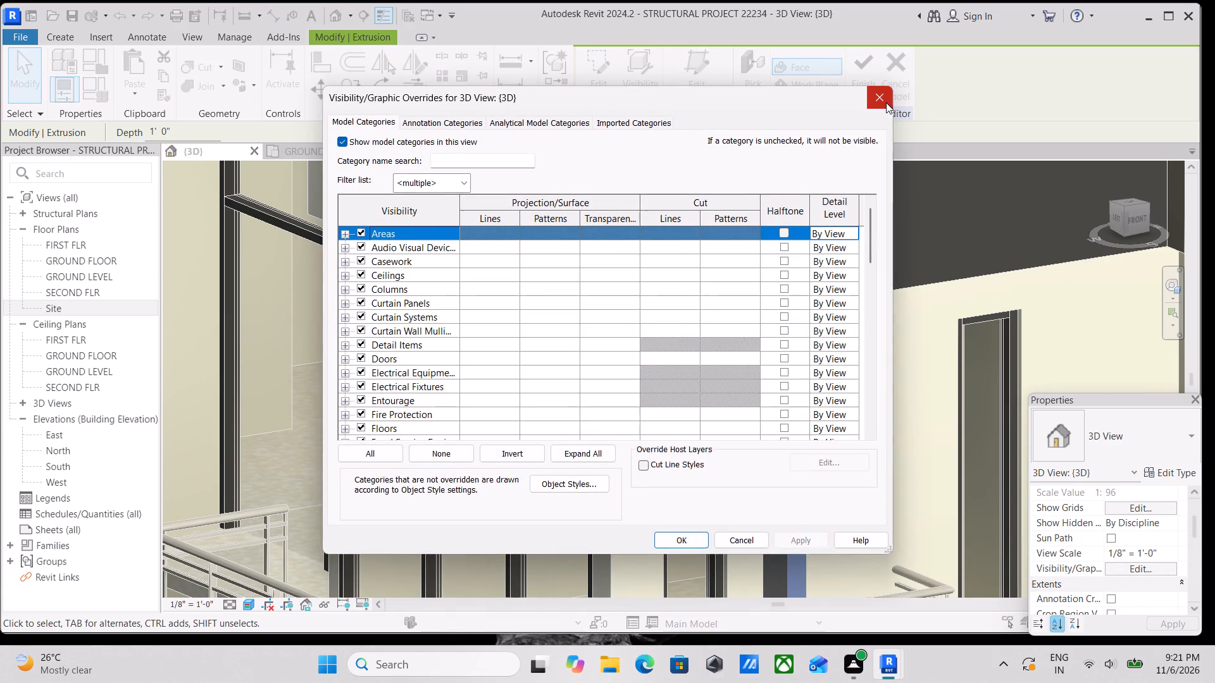
left_click(886, 101)
Examine the surround against the balcony and neighbouring walls, and revisit the 3D view's graphics properties and Visibility/Graphic Overrides.
scroll(713, 347, "down", 3)
middle_click_drag(847, 402, 744, 371)
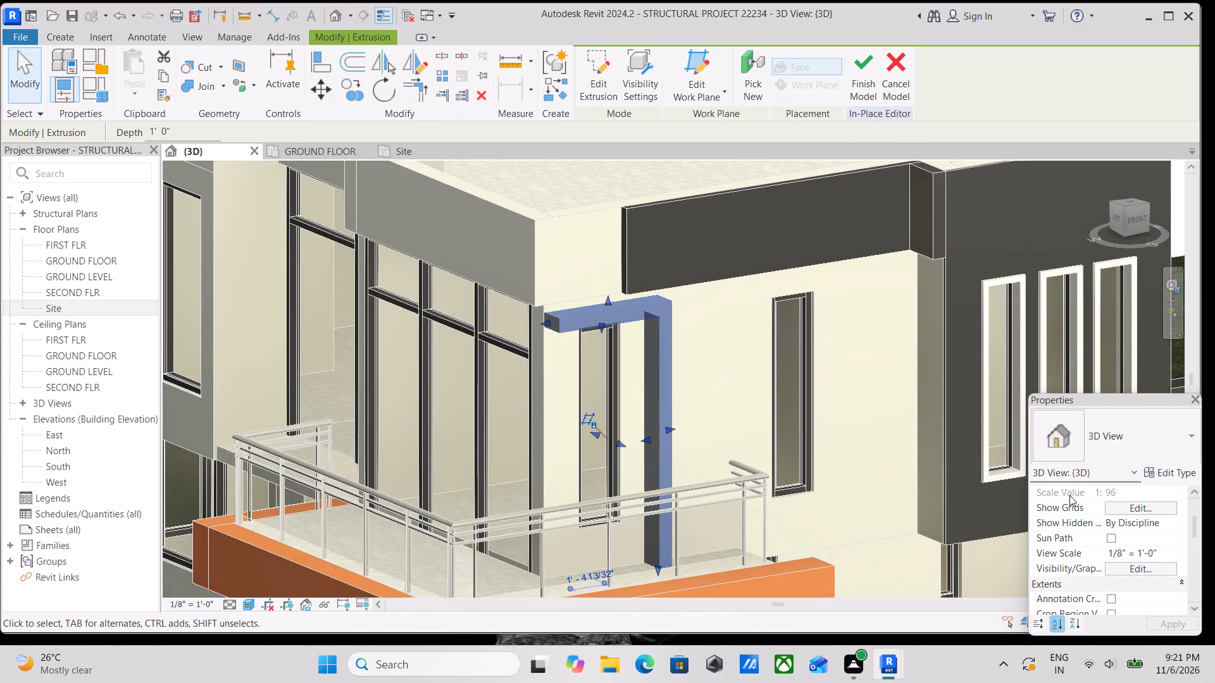
scroll(1110, 529, "down", 2)
scroll(1118, 550, "up", 7)
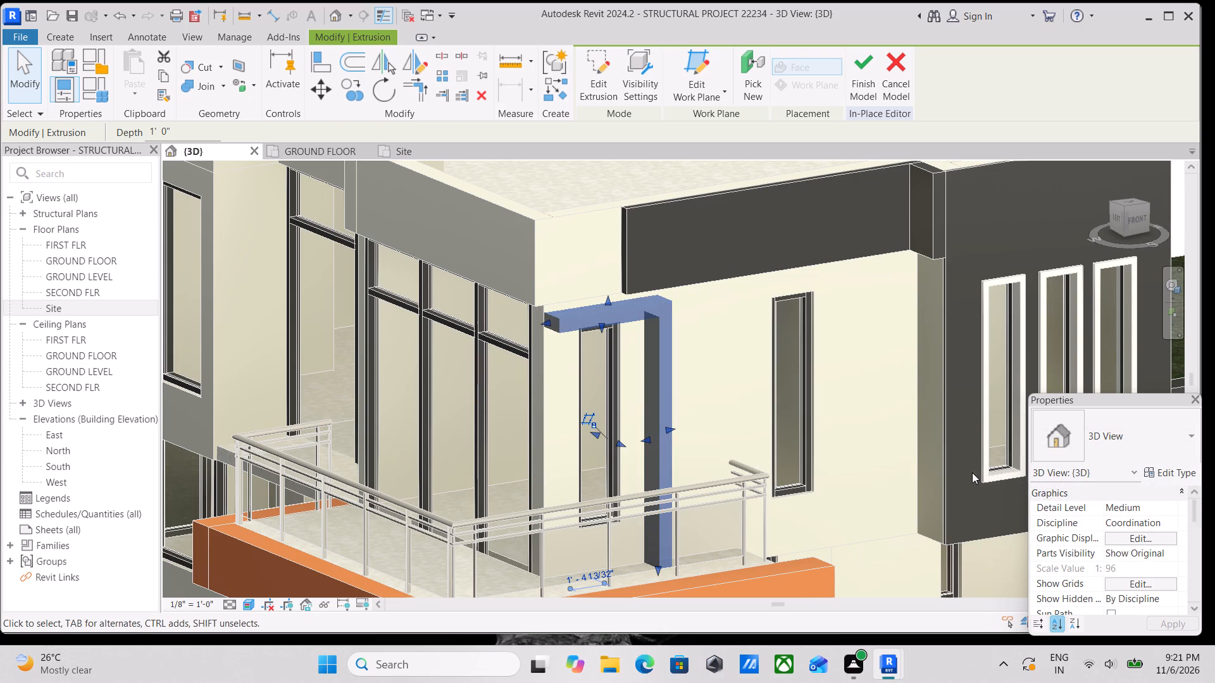
scroll(1146, 588, "down", 1)
scroll(1119, 580, "up", 1)
scroll(1115, 578, "down", 1)
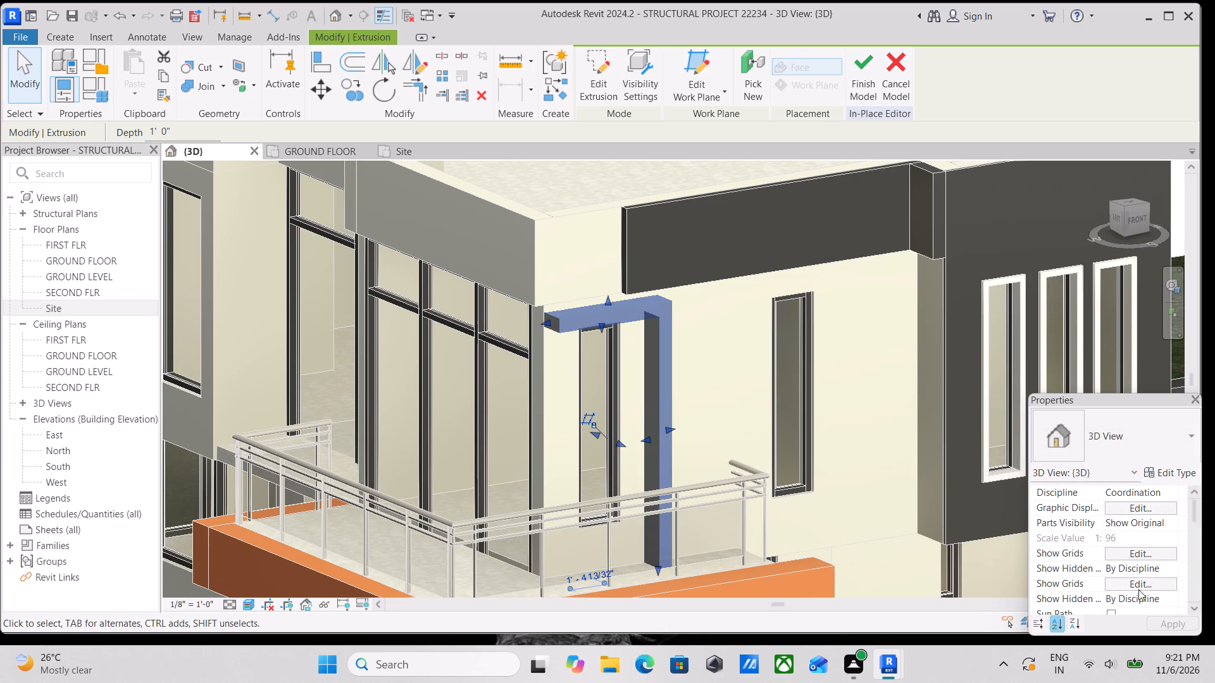
scroll(1138, 590, "down", 1)
left_click(1150, 571)
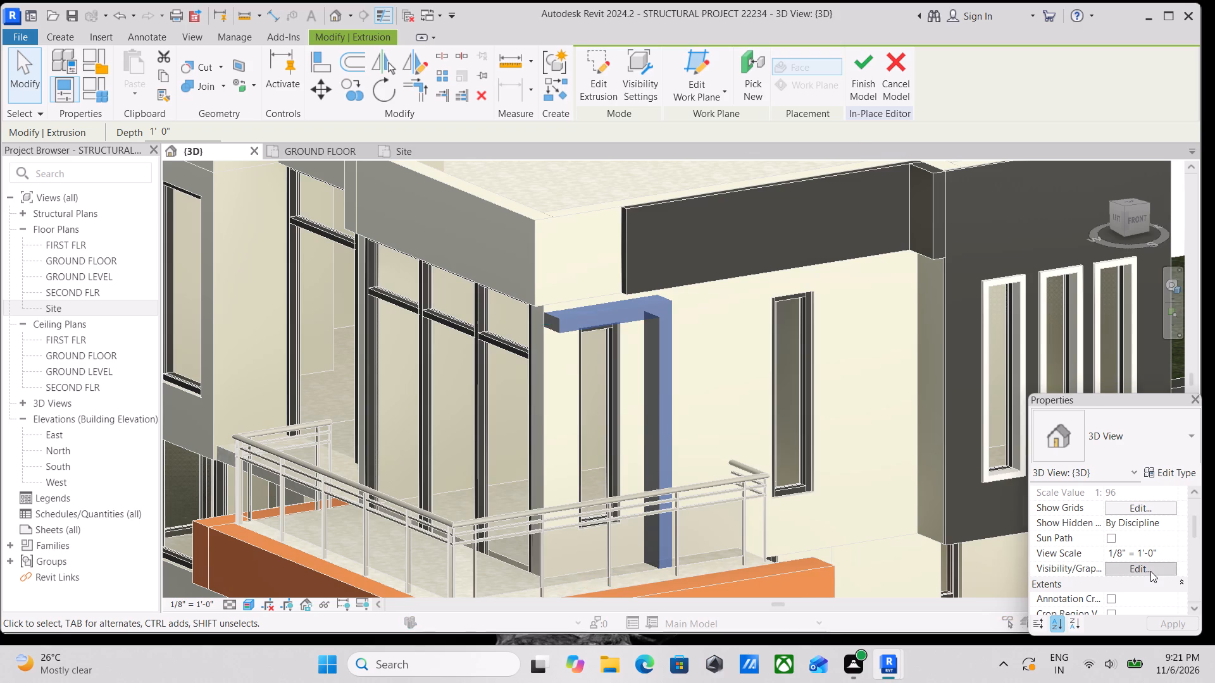
left_click(888, 100)
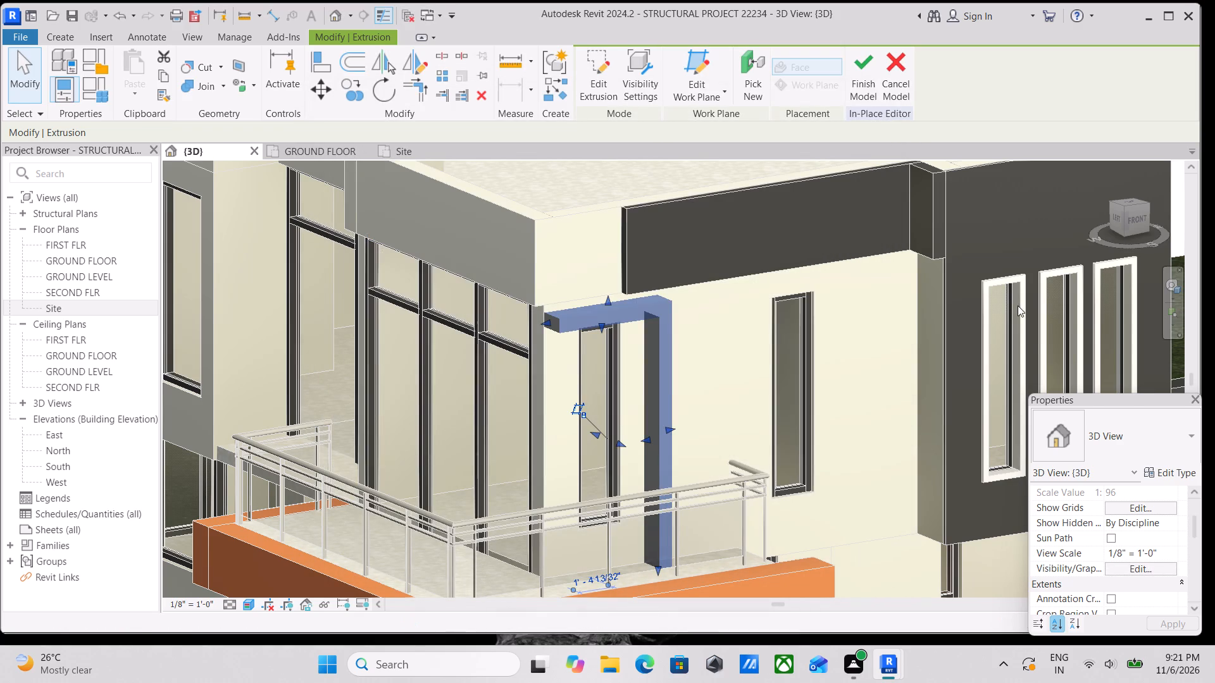
Review the 3D view's graphics properties and recheck the model display settings in Graphic Display Options without changing them.
scroll(1076, 438, "up", 3)
scroll(1121, 527, "down", 1)
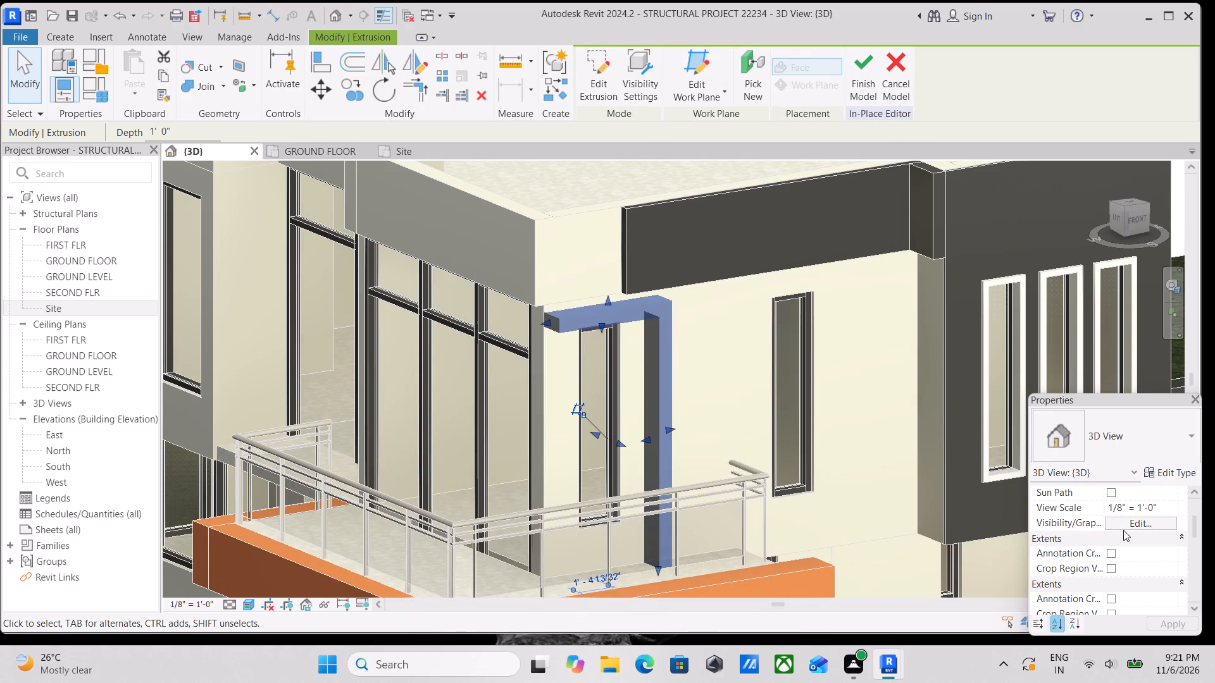
scroll(1123, 531, "up", 6)
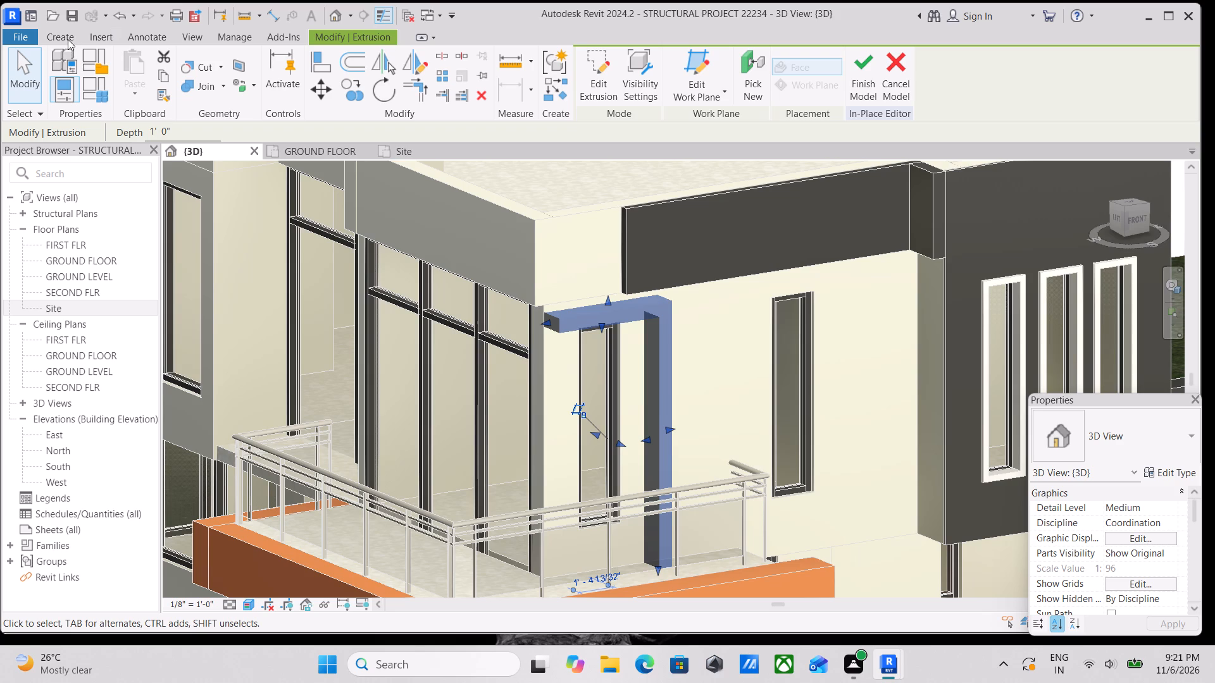
scroll(1132, 544, "down", 1)
scroll(1133, 548, "up", 1)
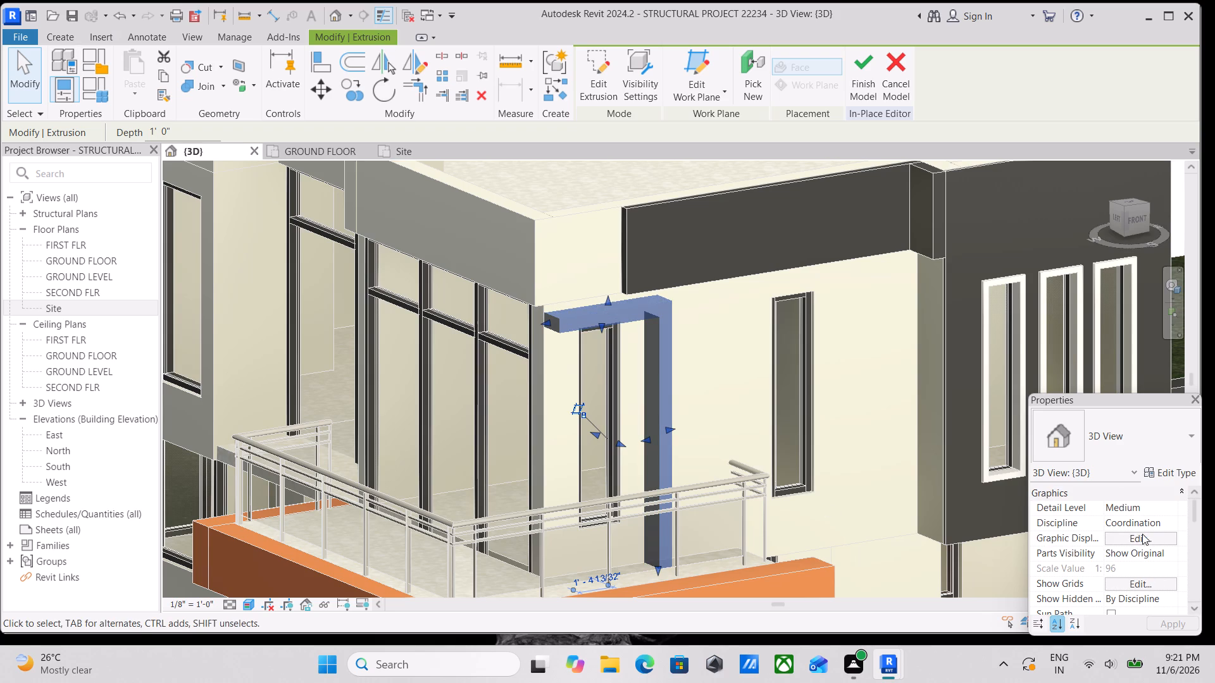
left_click(1152, 536)
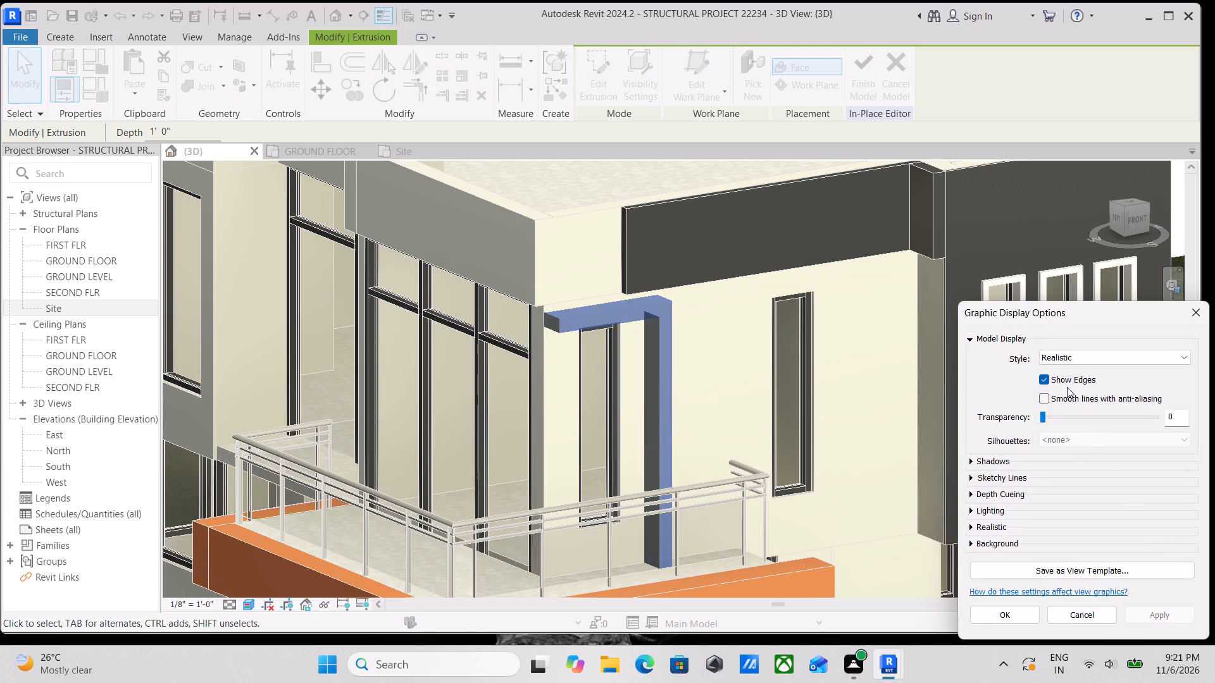
left_click(792, 319)
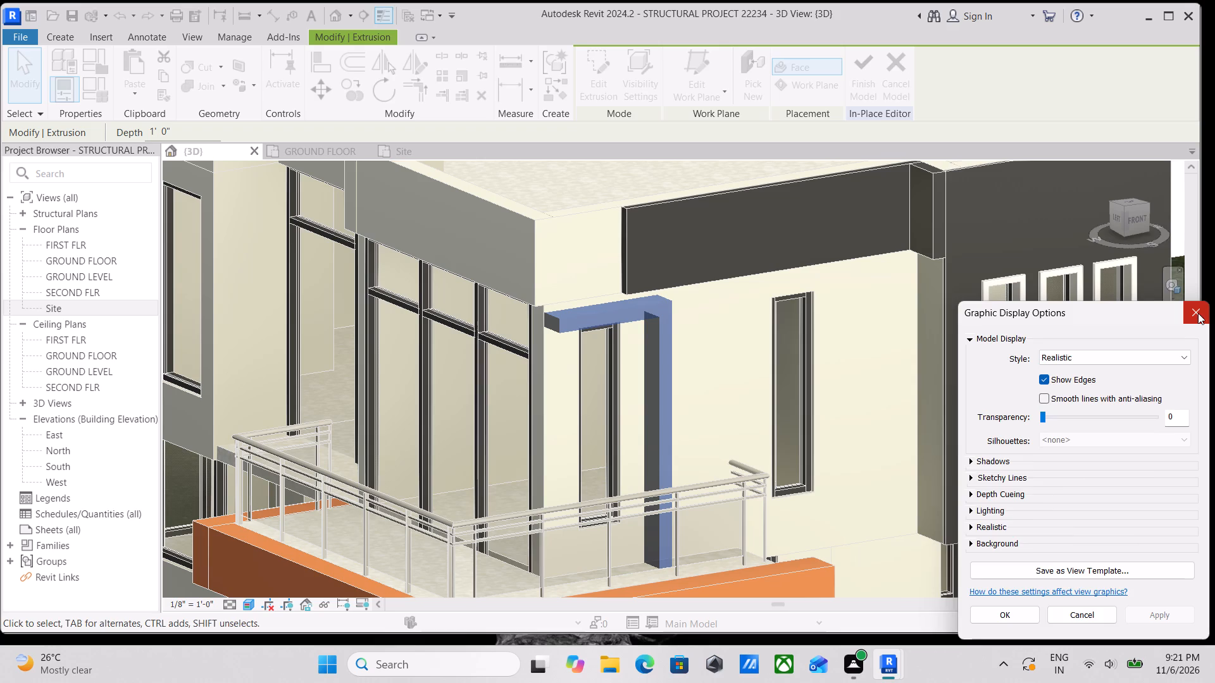
left_click(1198, 313)
Reselect the surround extrusion beside the balcony glazing and view its Family Element Visibility Settings without changing them.
scroll(588, 324, "up", 4)
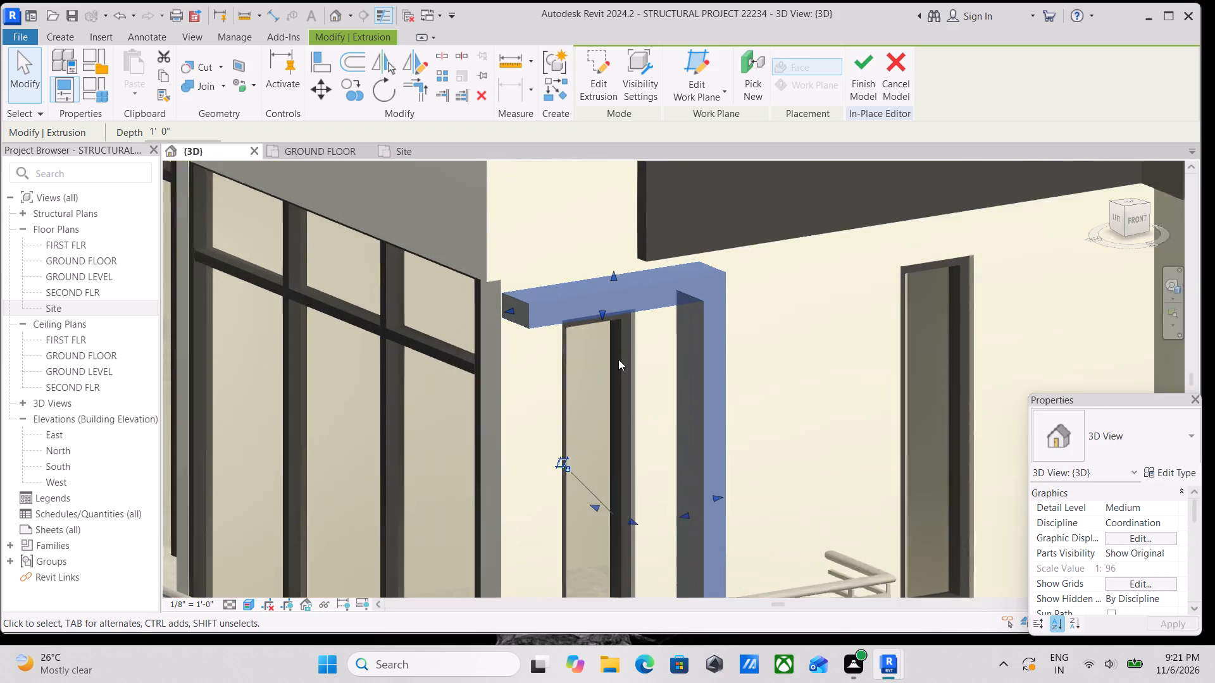
scroll(618, 359, "up", 1)
key("Escape")
left_click(520, 315)
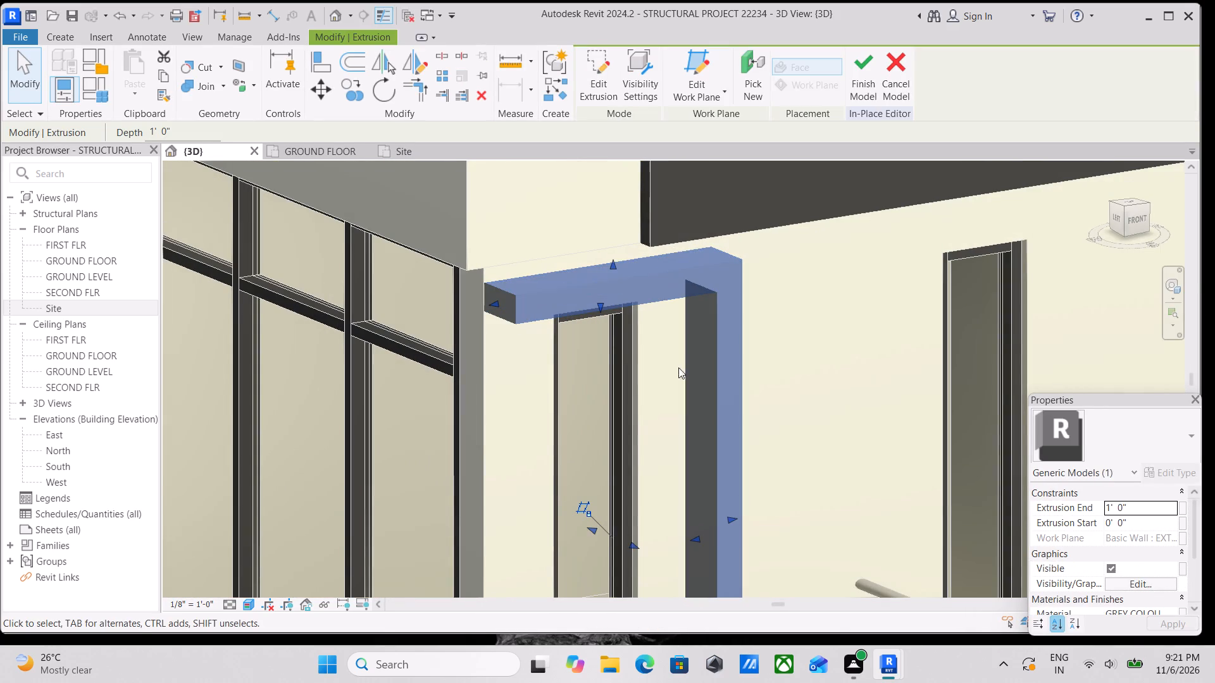
scroll(1143, 644, "down", 1)
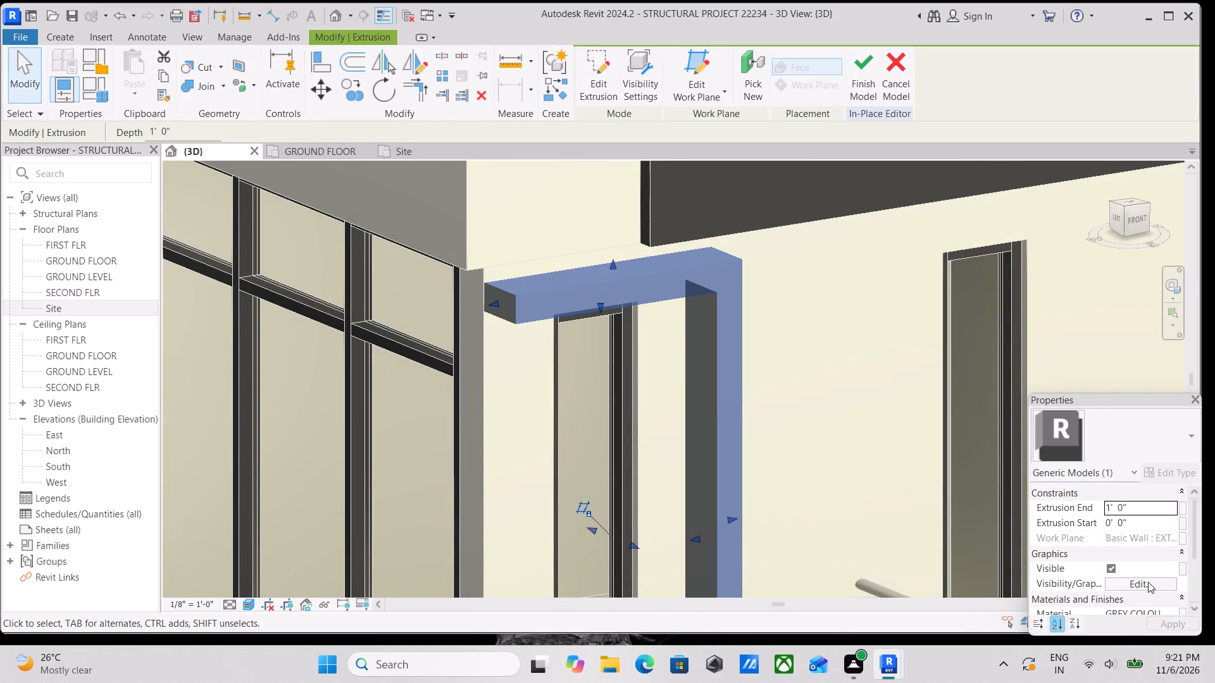
left_click(1148, 582)
left_click(975, 335)
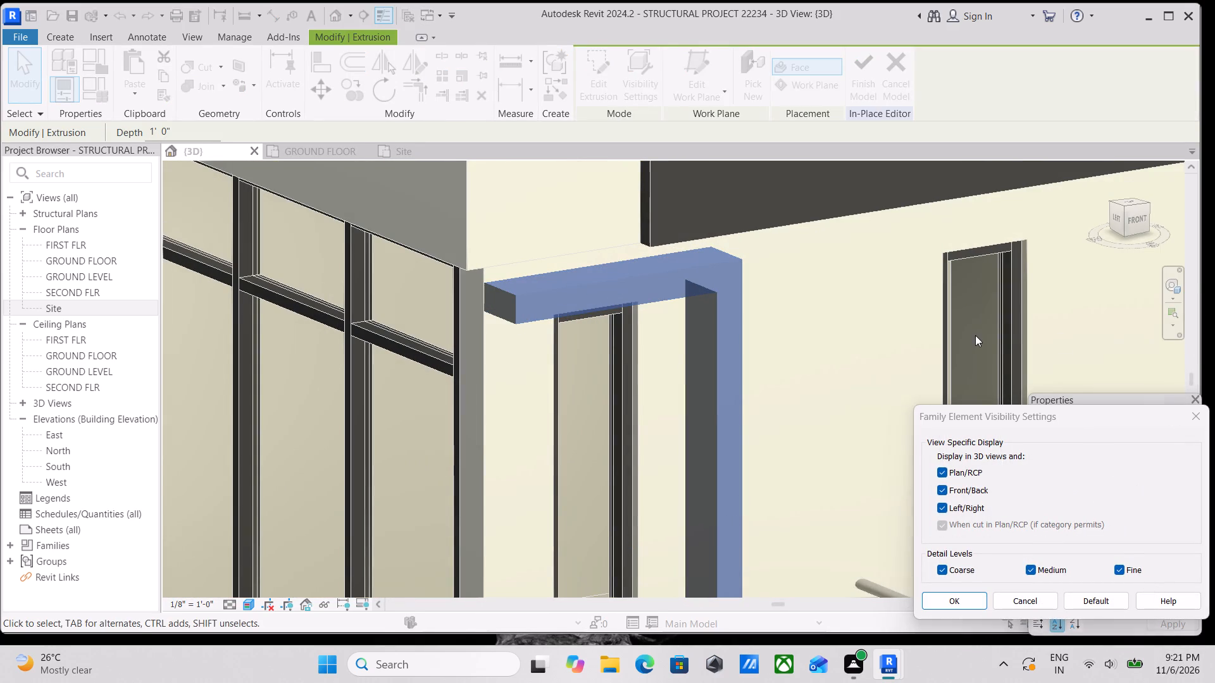
left_click(1194, 416)
Open the surround extrusion's material assignment and browse the project materials for a suitable frame finish.
scroll(773, 456, "down", 1)
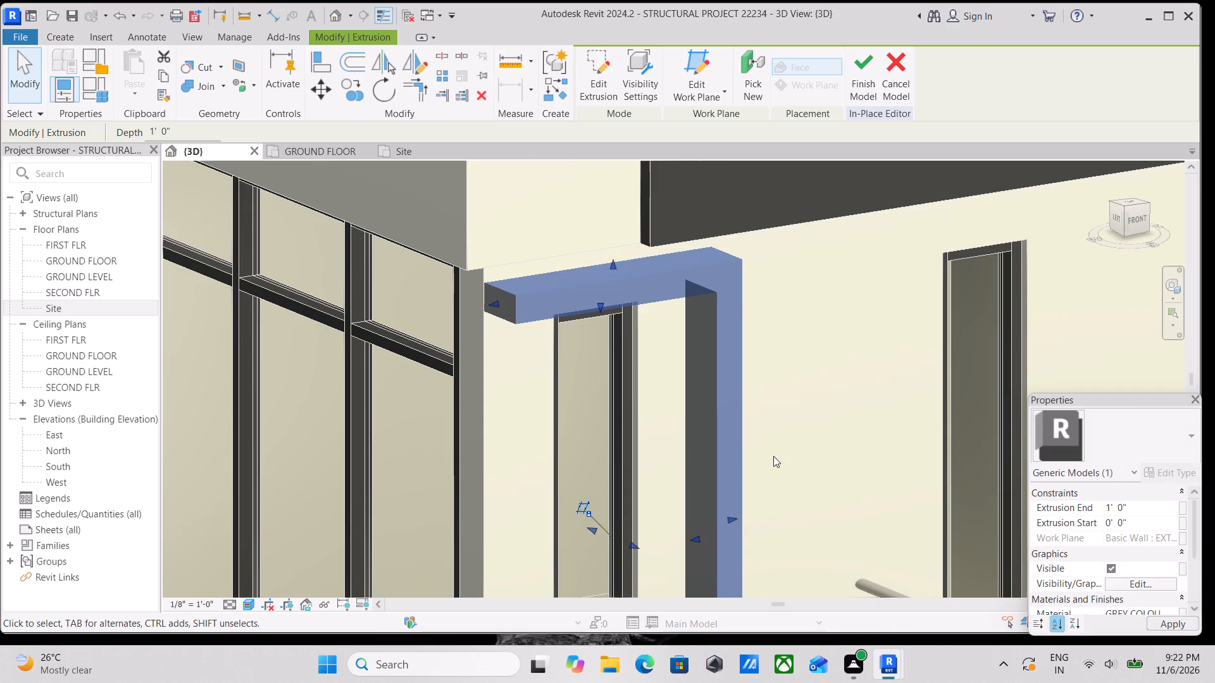
scroll(773, 456, "down", 1)
scroll(1071, 565, "down", 2)
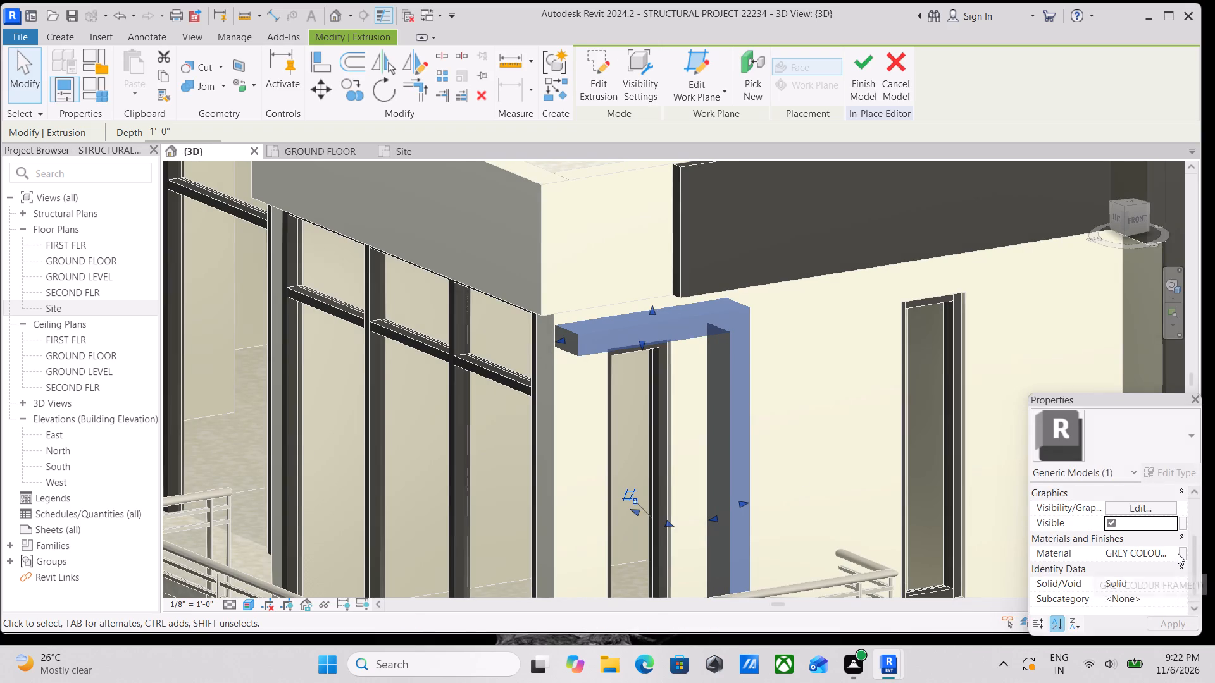
left_click(1178, 553)
left_click(1175, 553)
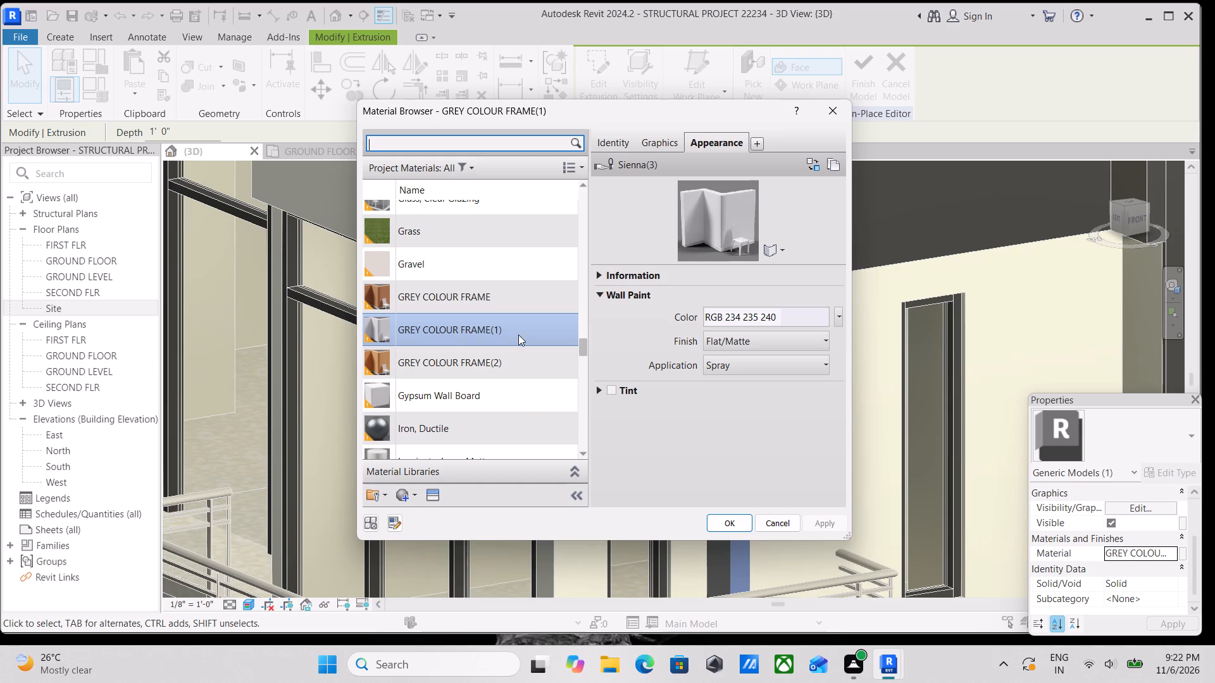
scroll(431, 381, "up", 3)
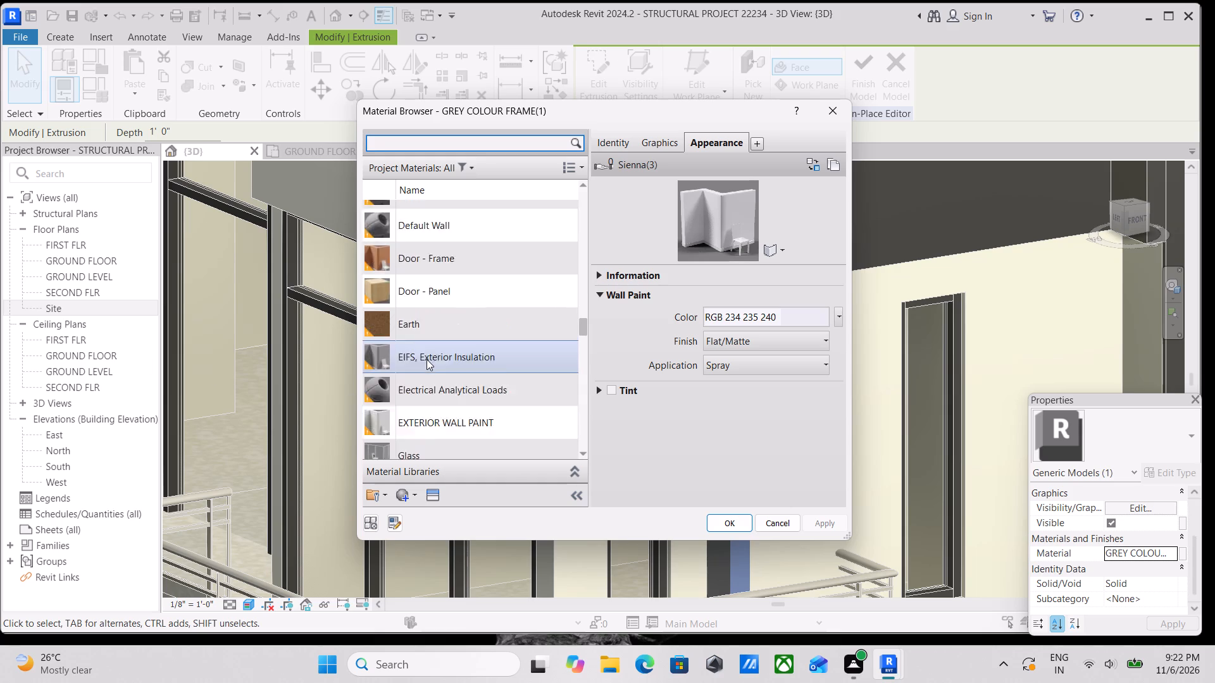
scroll(427, 359, "up", 1)
scroll(427, 359, "down", 5)
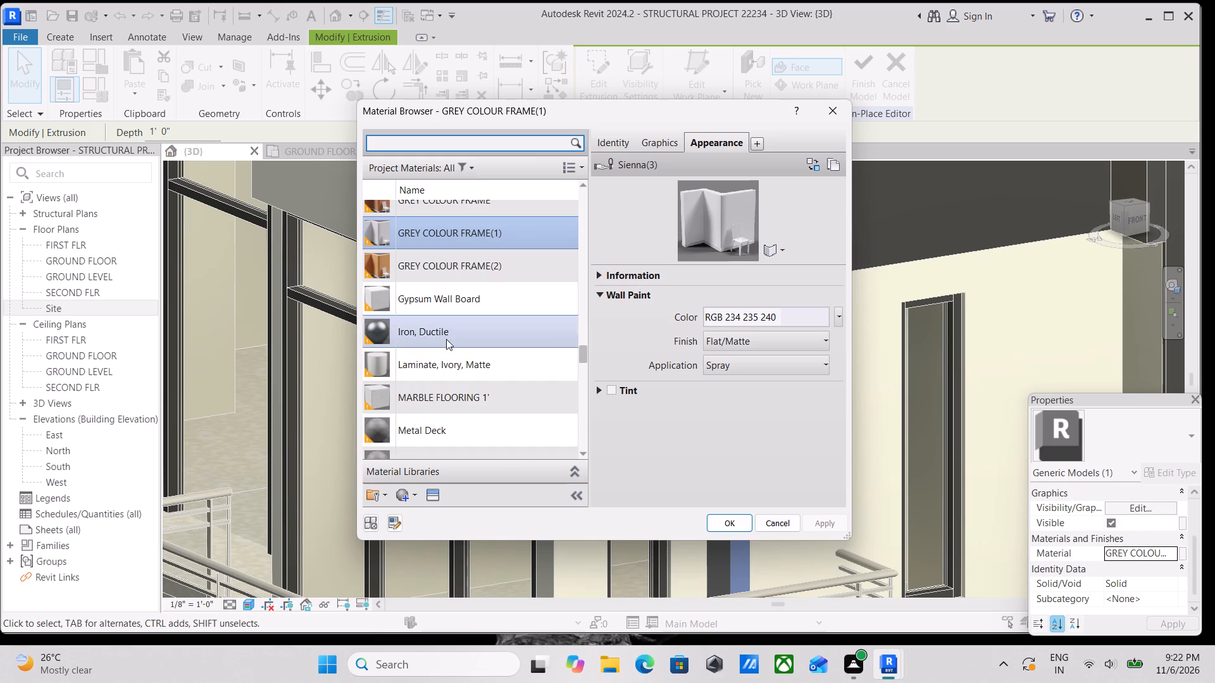
scroll(464, 264, "down", 2)
scroll(446, 349, "down", 2)
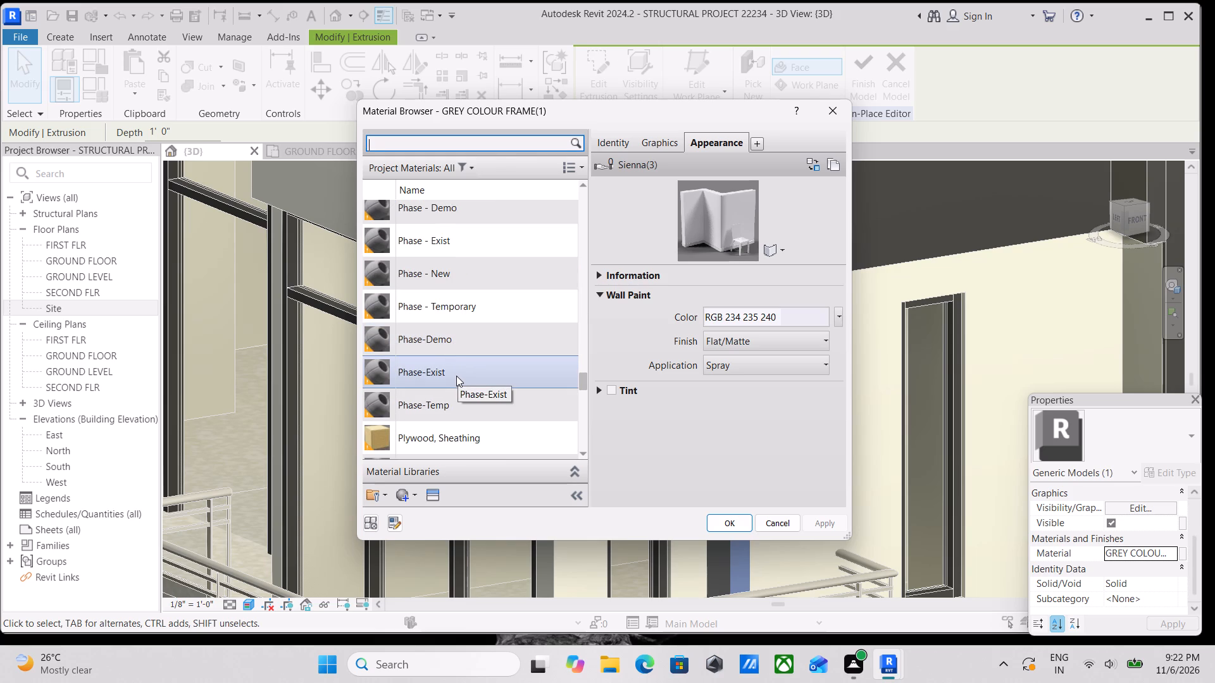
scroll(425, 407, "down", 1)
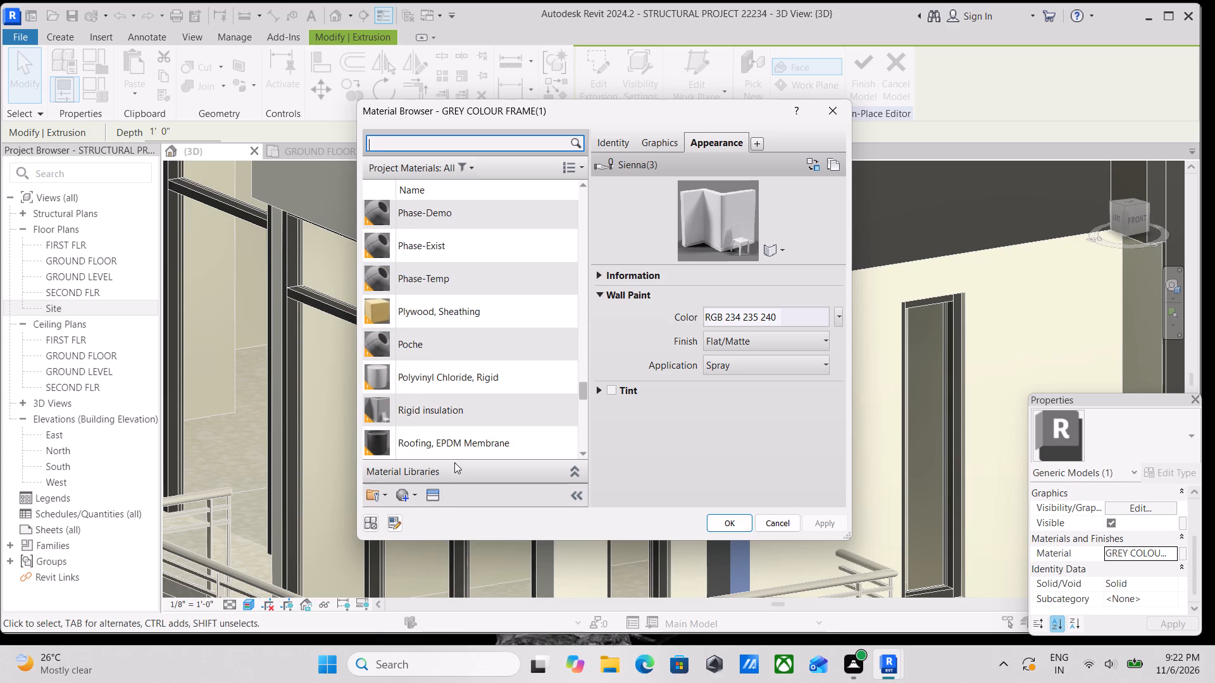
Browse the Appearance Library's Roofing, Plastic, Glass and Flooring: Stone assets for a suitable surround frame appearance.
left_click(432, 493)
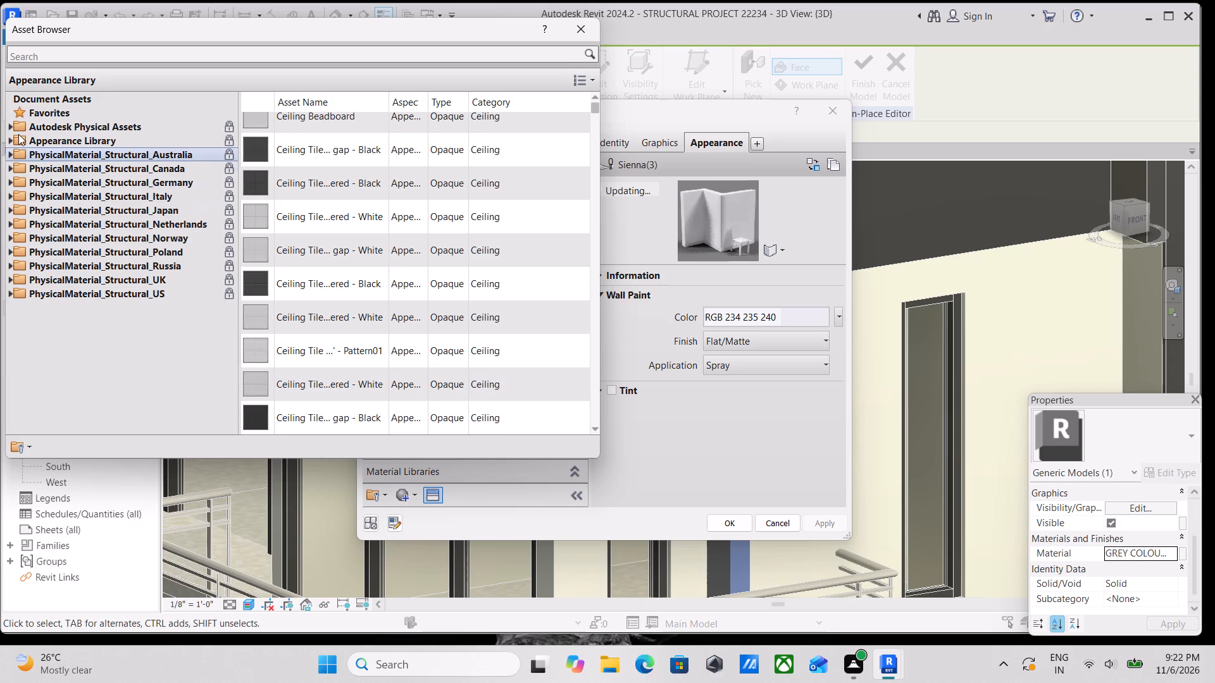
left_click(8, 140)
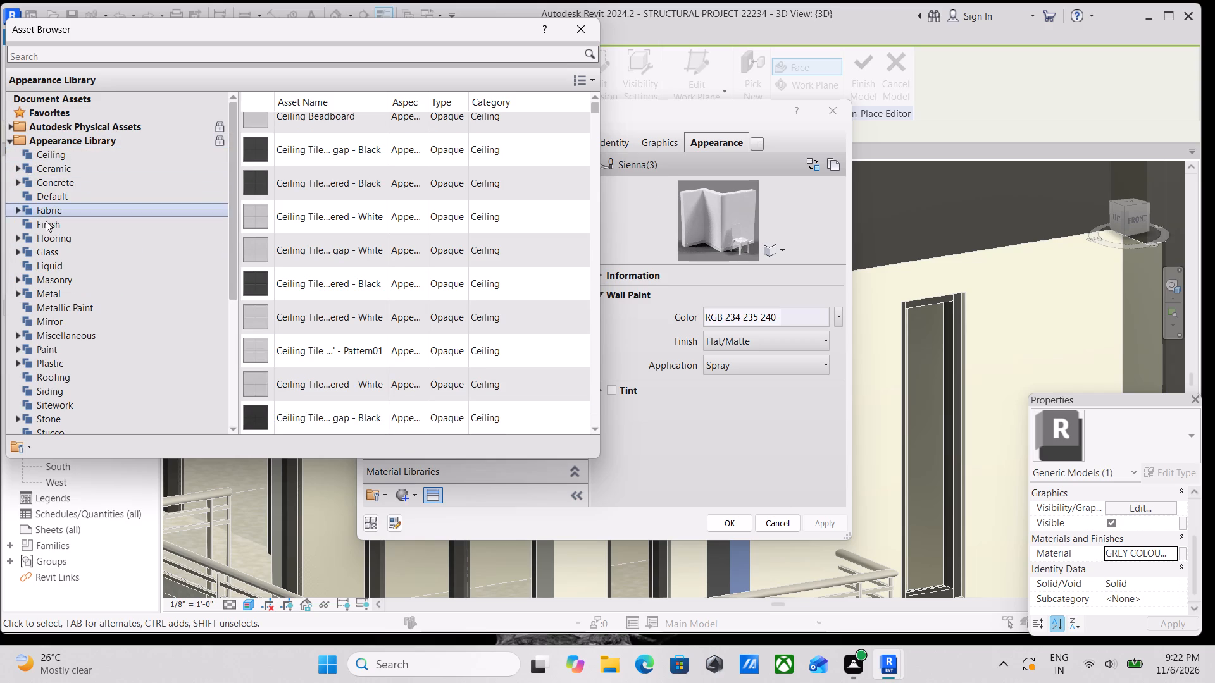
left_click(42, 377)
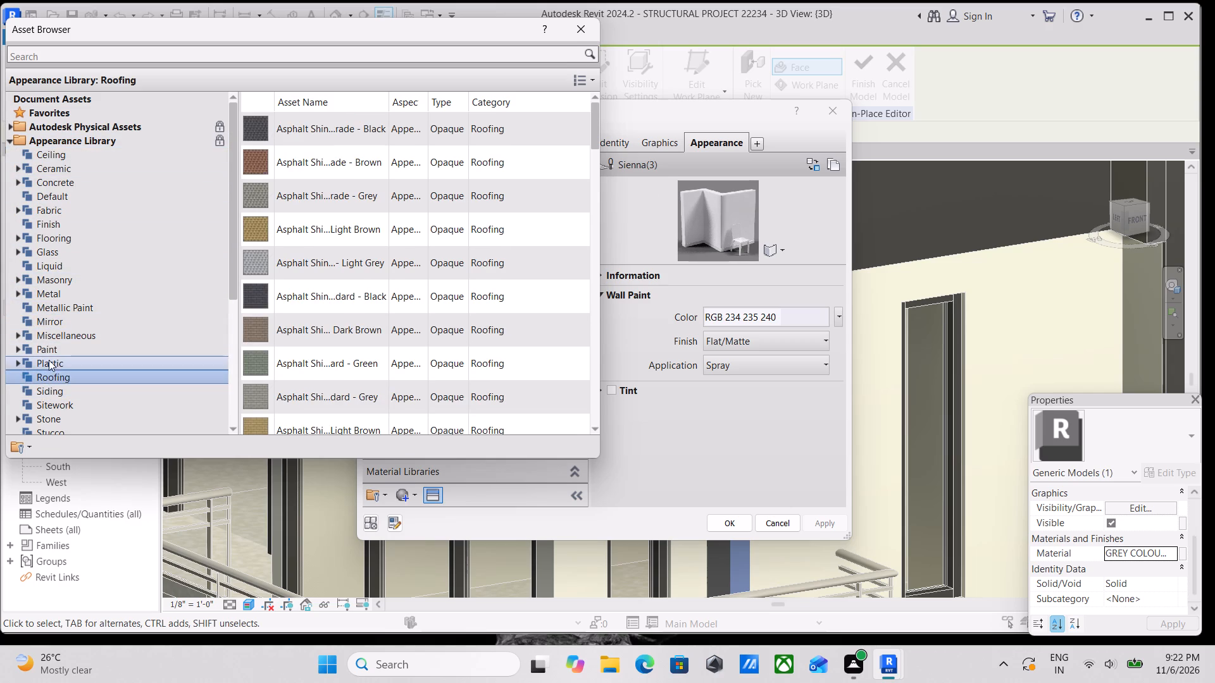
left_click(44, 362)
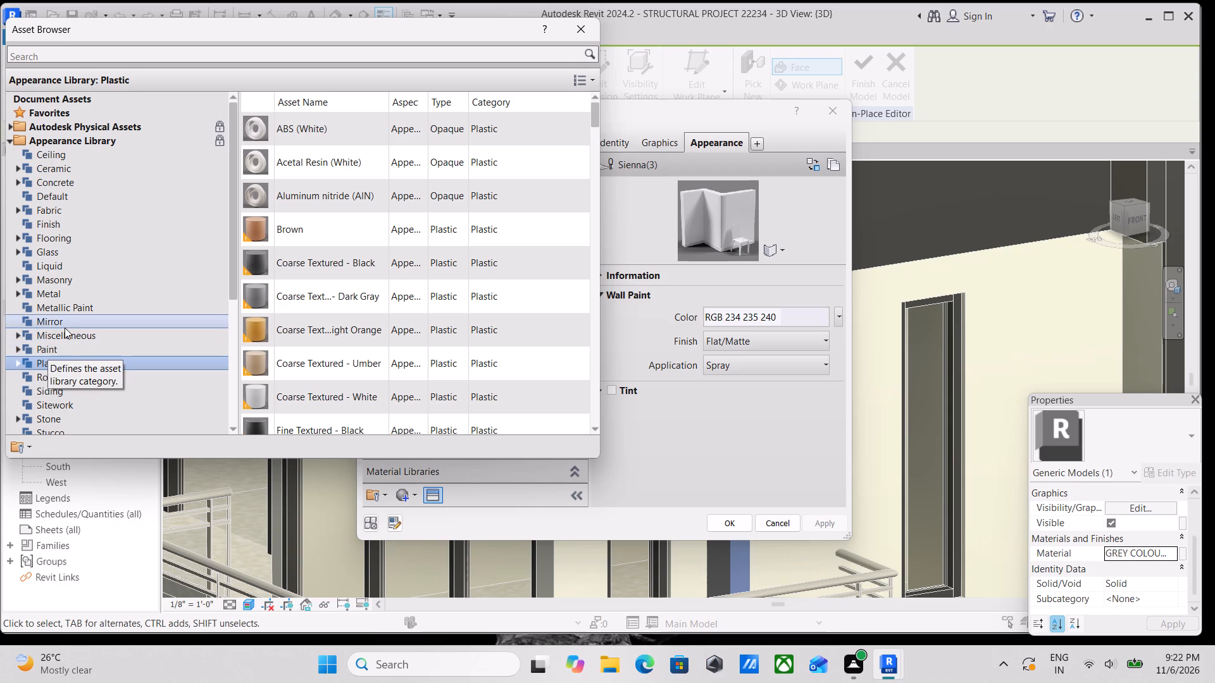
left_click(22, 247)
left_click(16, 249)
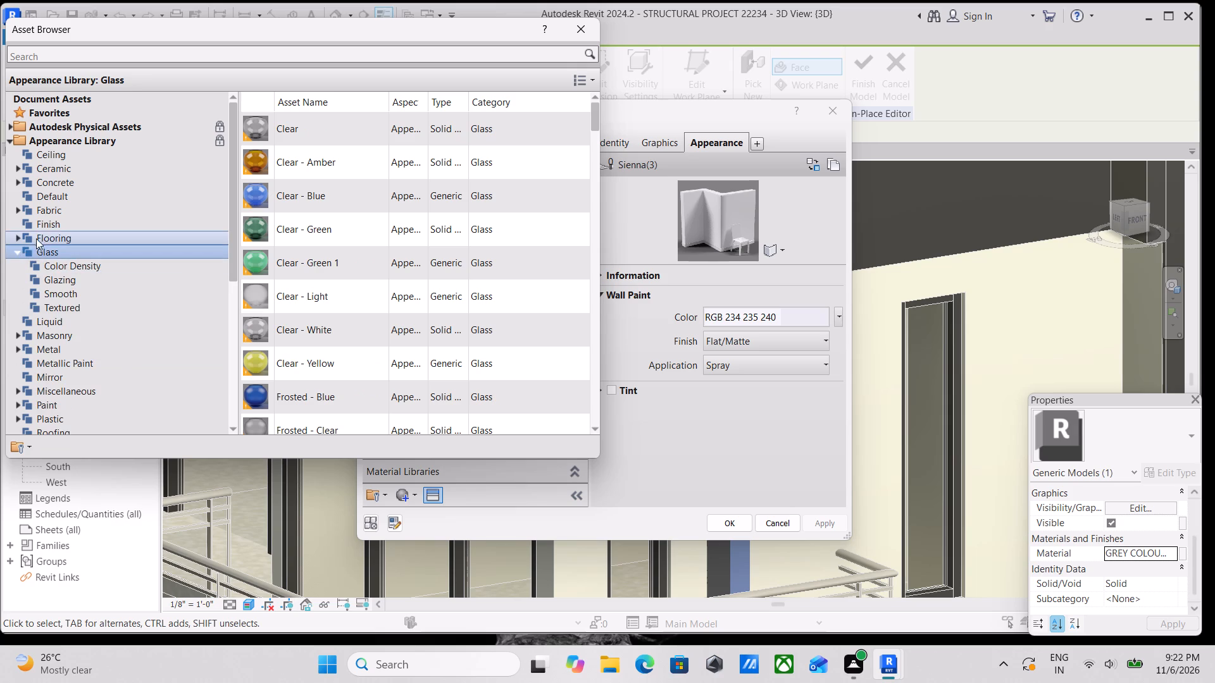
left_click(16, 237)
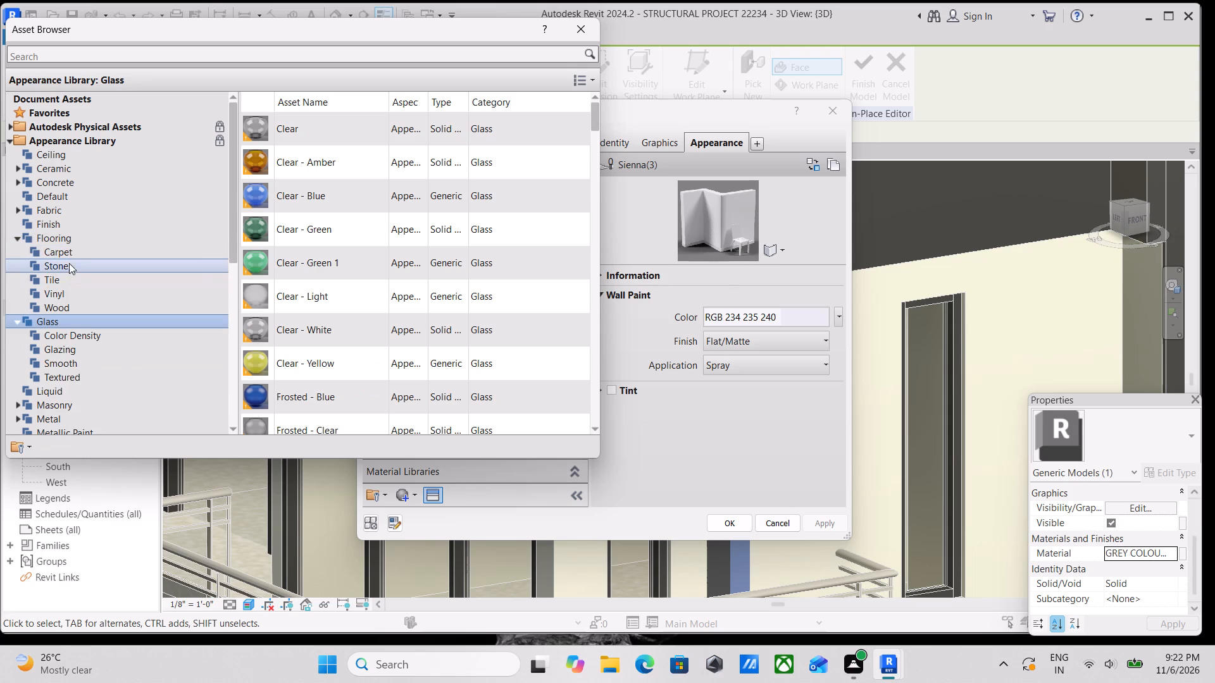
double_click(68, 269)
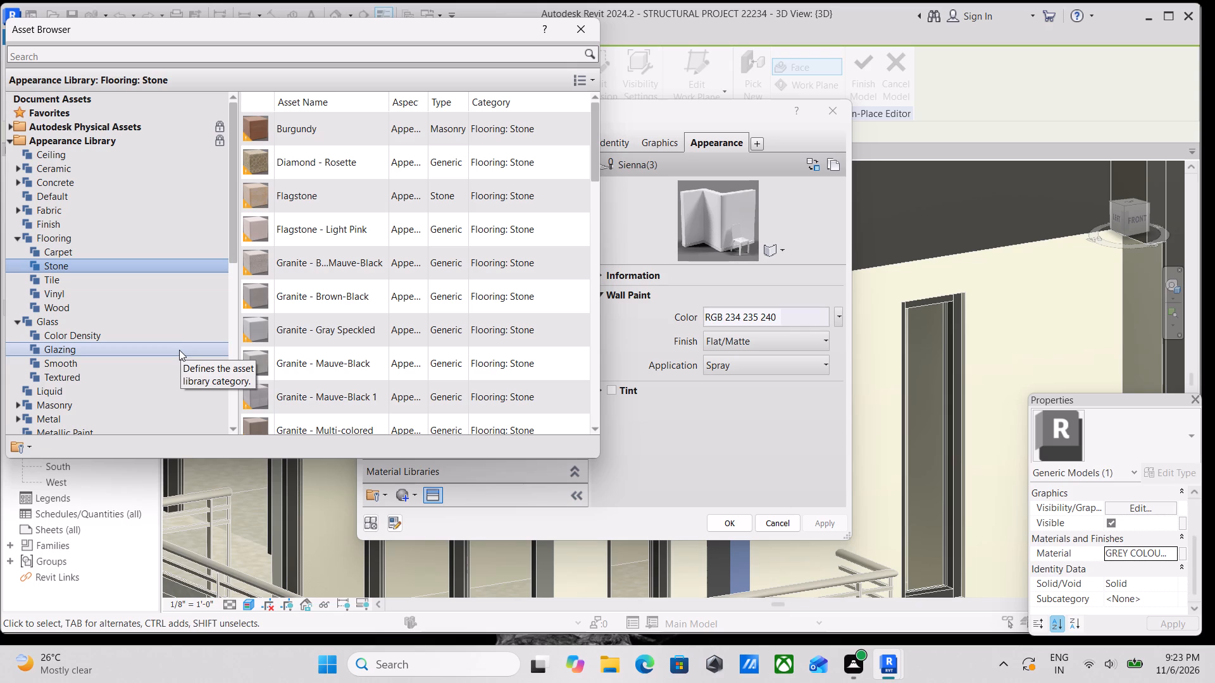
scroll(373, 363, "down", 1)
scroll(96, 283, "up", 1)
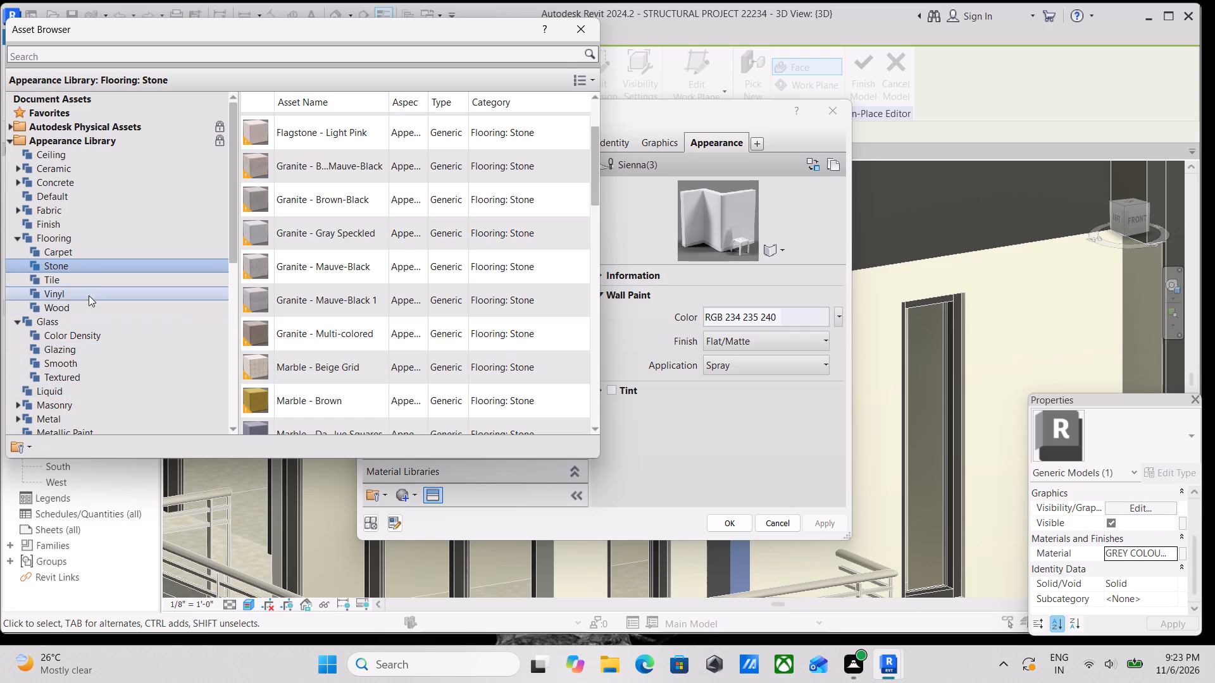
scroll(366, 398, "down", 4)
scroll(292, 335, "up", 3)
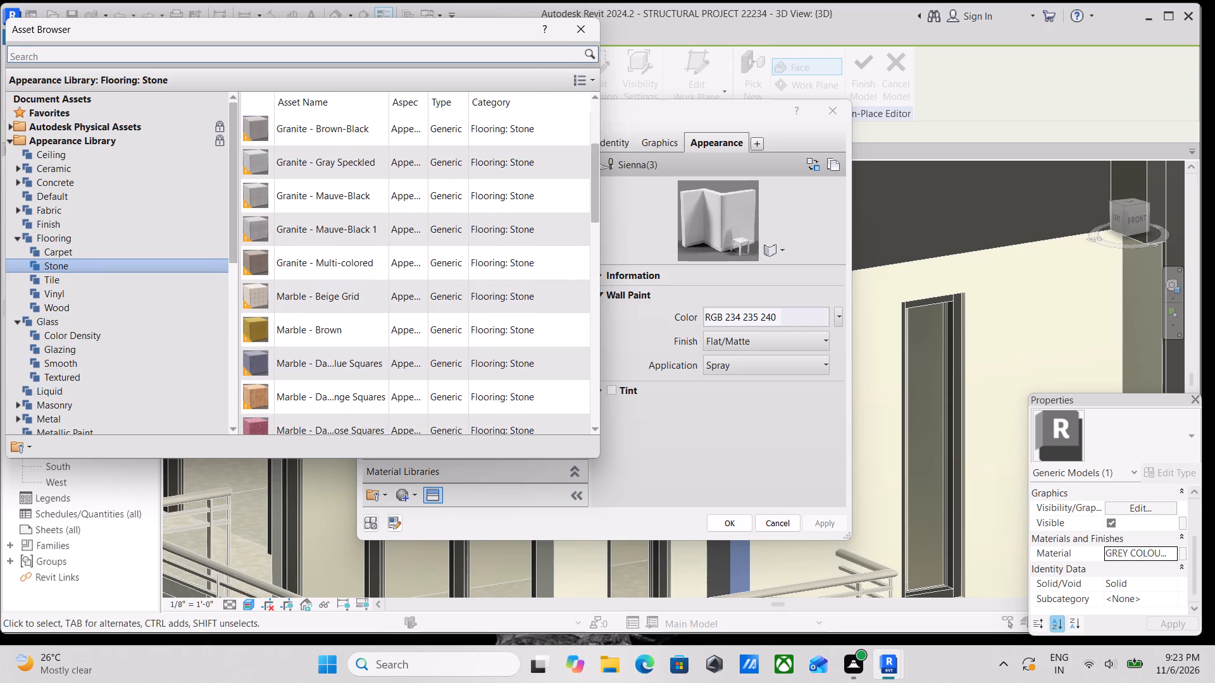
left_click(579, 28)
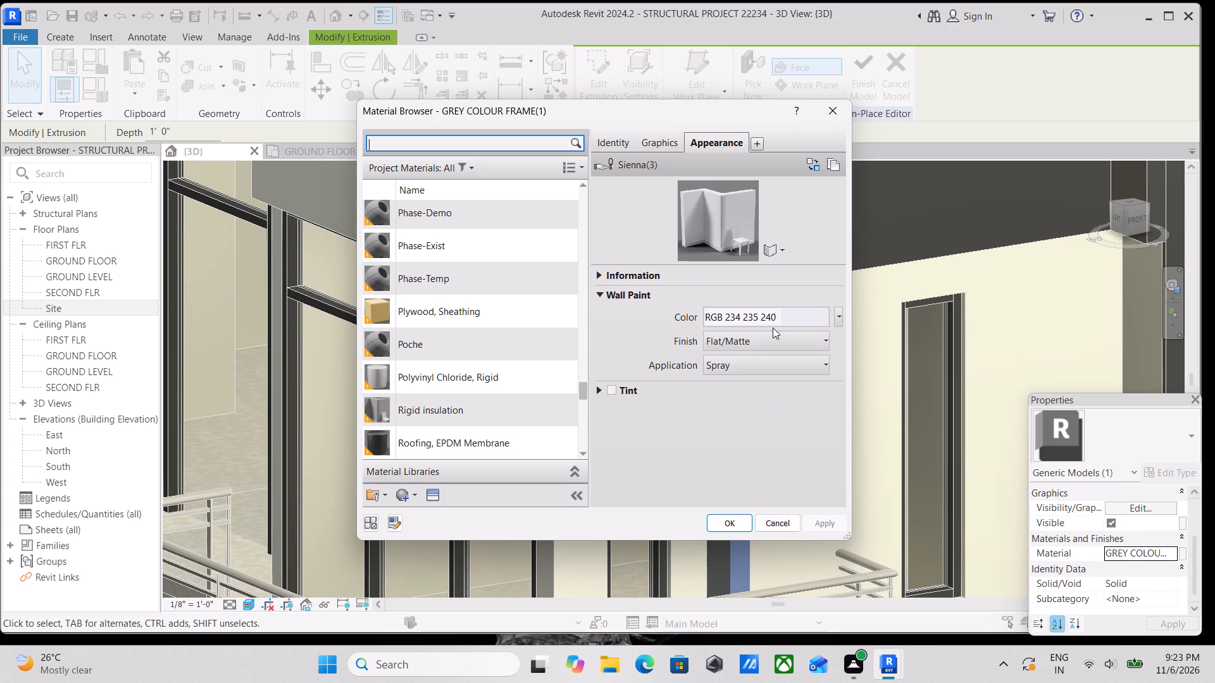
Set the wall paint appearance colour of the material GREY COLOUR FRAME(1) to RGB 43 43 42.
scroll(551, 294, "up", 3)
scroll(473, 300, "up", 4)
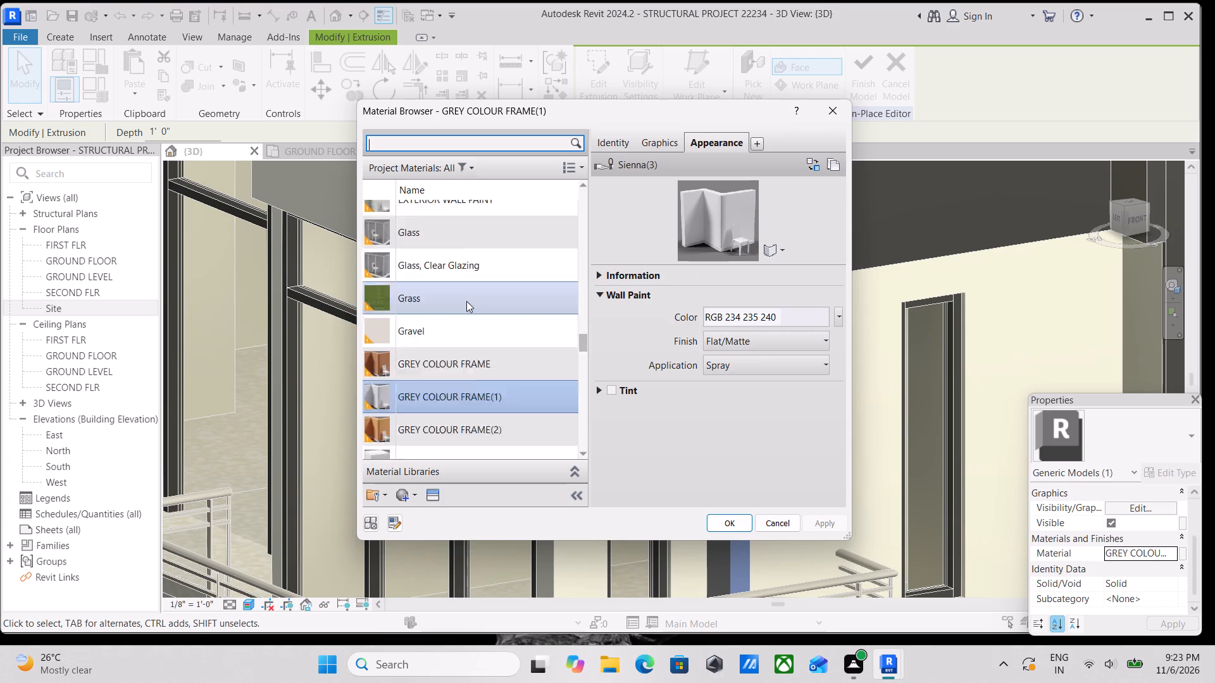
scroll(466, 301, "up", 1)
scroll(410, 298, "up", 5)
scroll(532, 321, "down", 2)
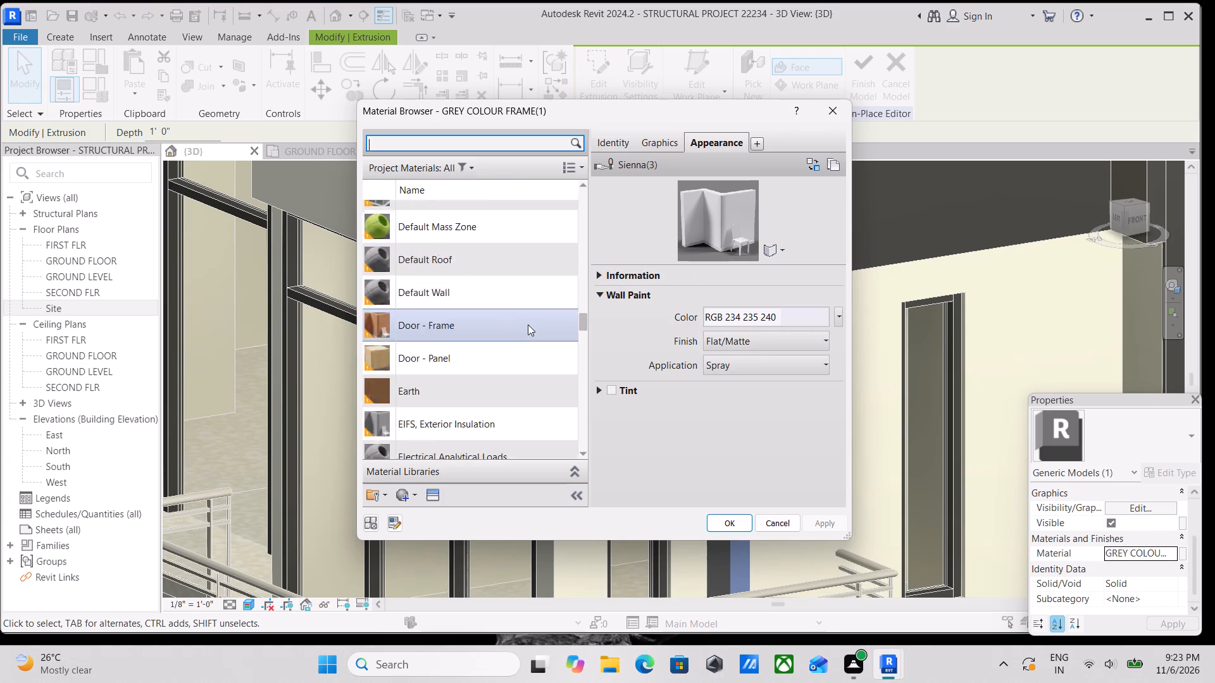
scroll(528, 324, "down", 2)
scroll(463, 347, "down", 5)
scroll(454, 350, "up", 2)
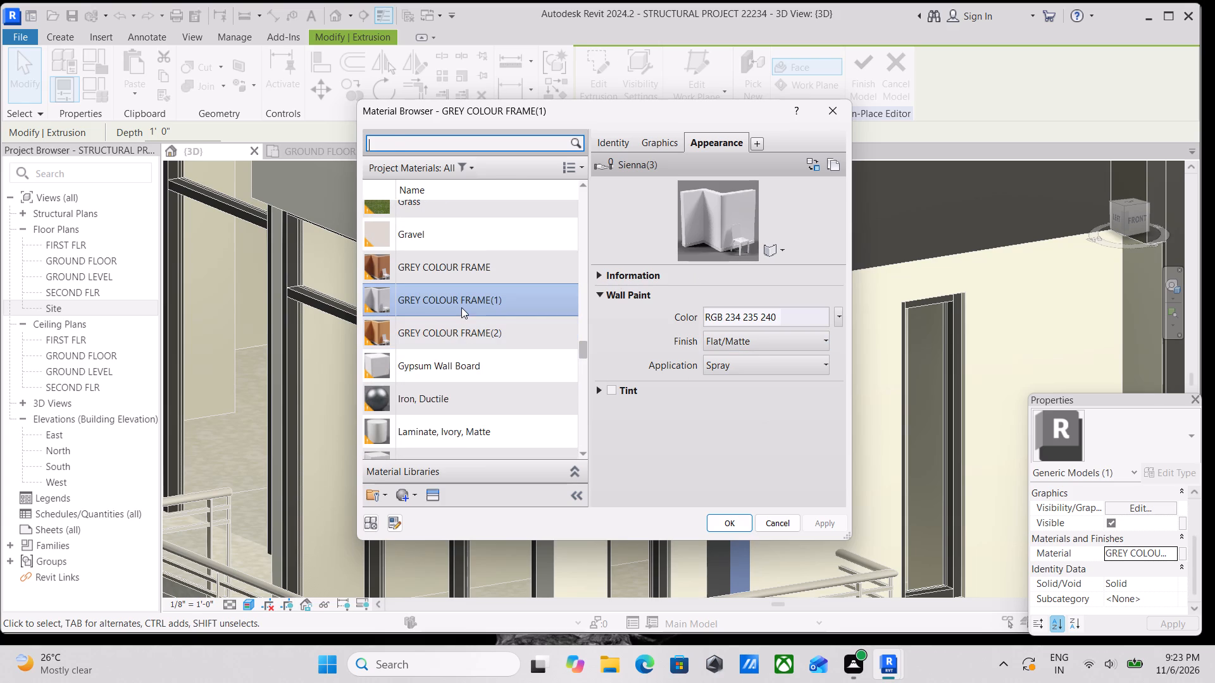
left_click(461, 307)
left_click(761, 314)
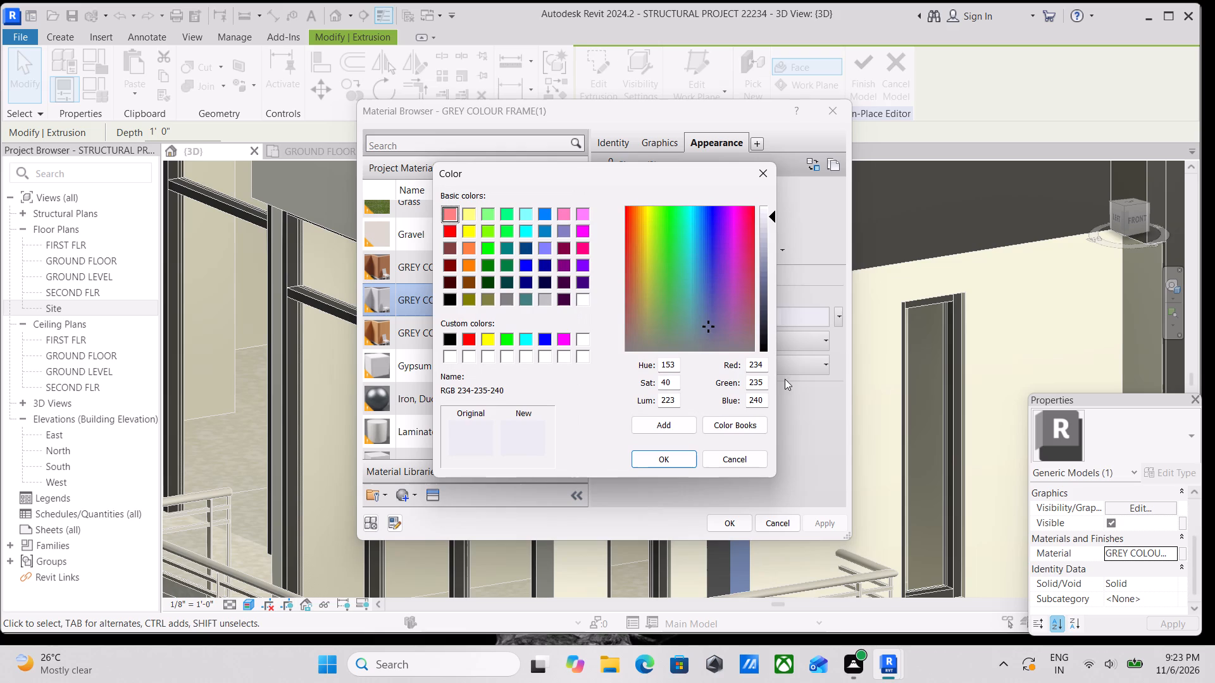
left_click_drag(764, 363, 676, 381)
type("43")
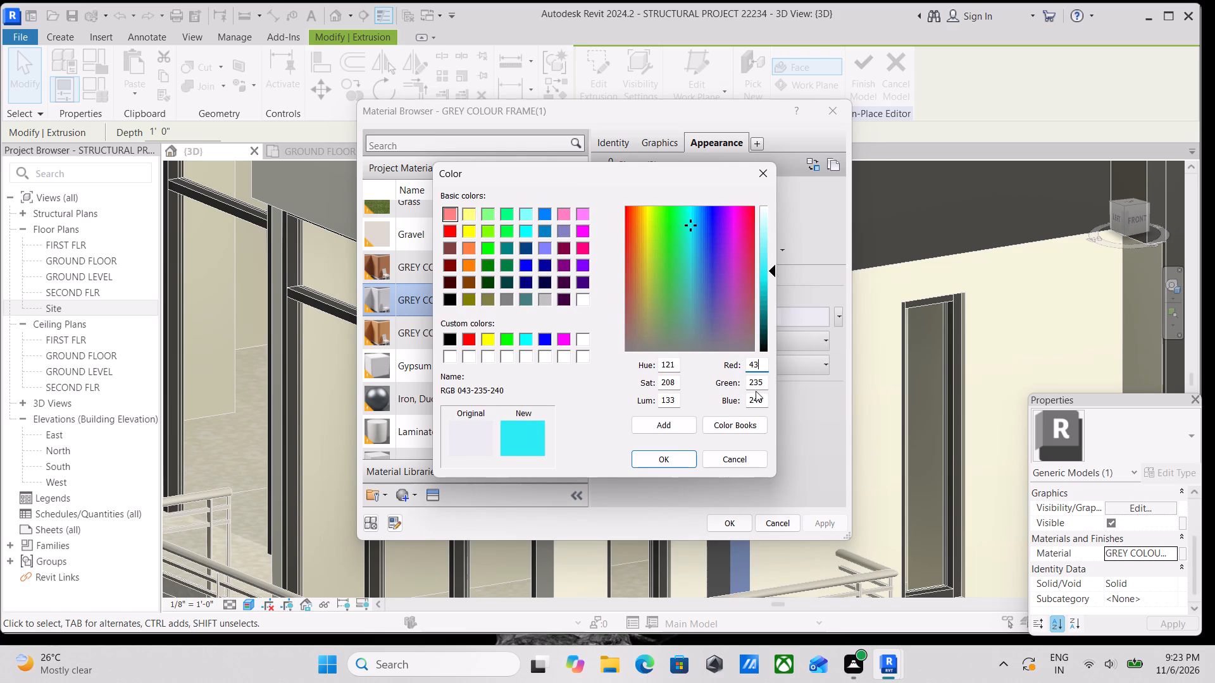
left_click_drag(764, 384, 733, 385)
type("43")
left_click_drag(766, 402, 723, 404)
type("42")
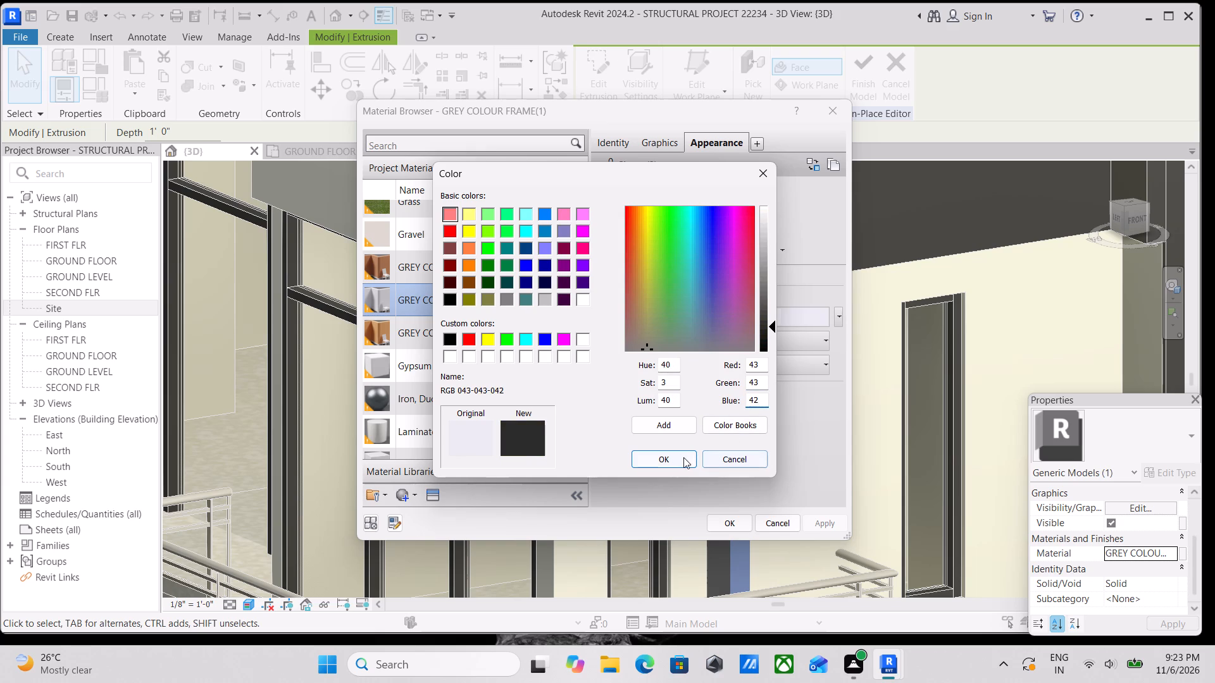
left_click(664, 452)
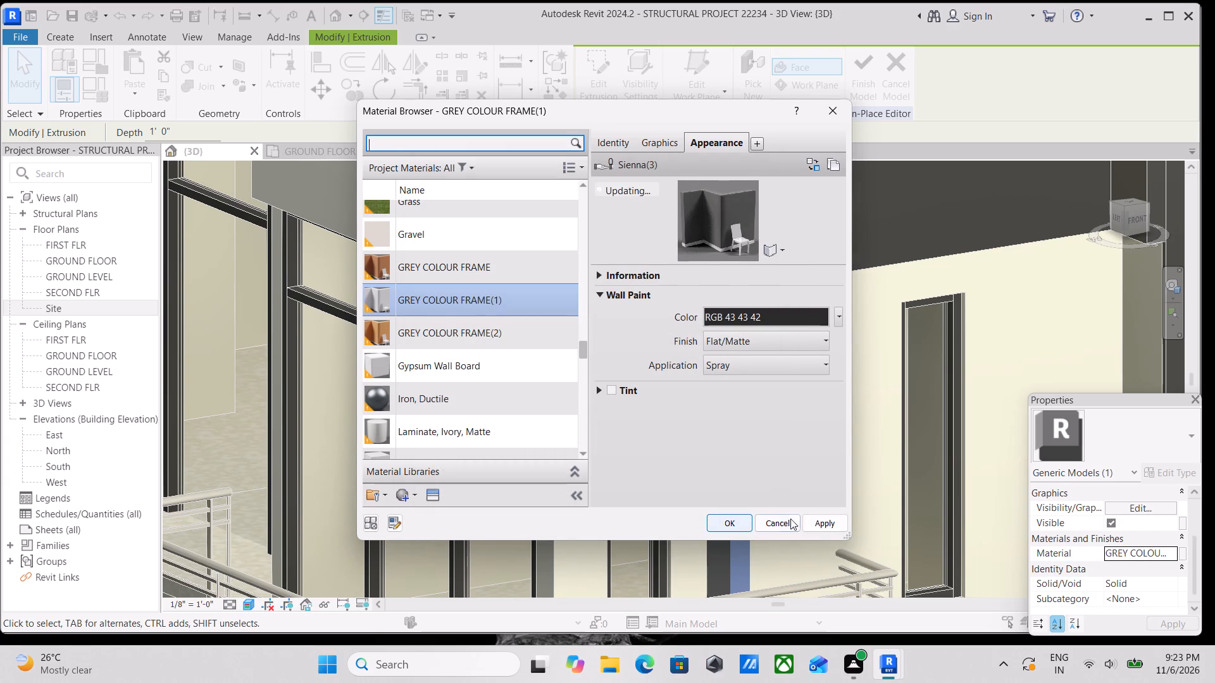
Apply the recoloured frame material to the surround extrusion and finish the in-place model.
left_click(815, 526)
left_click(742, 526)
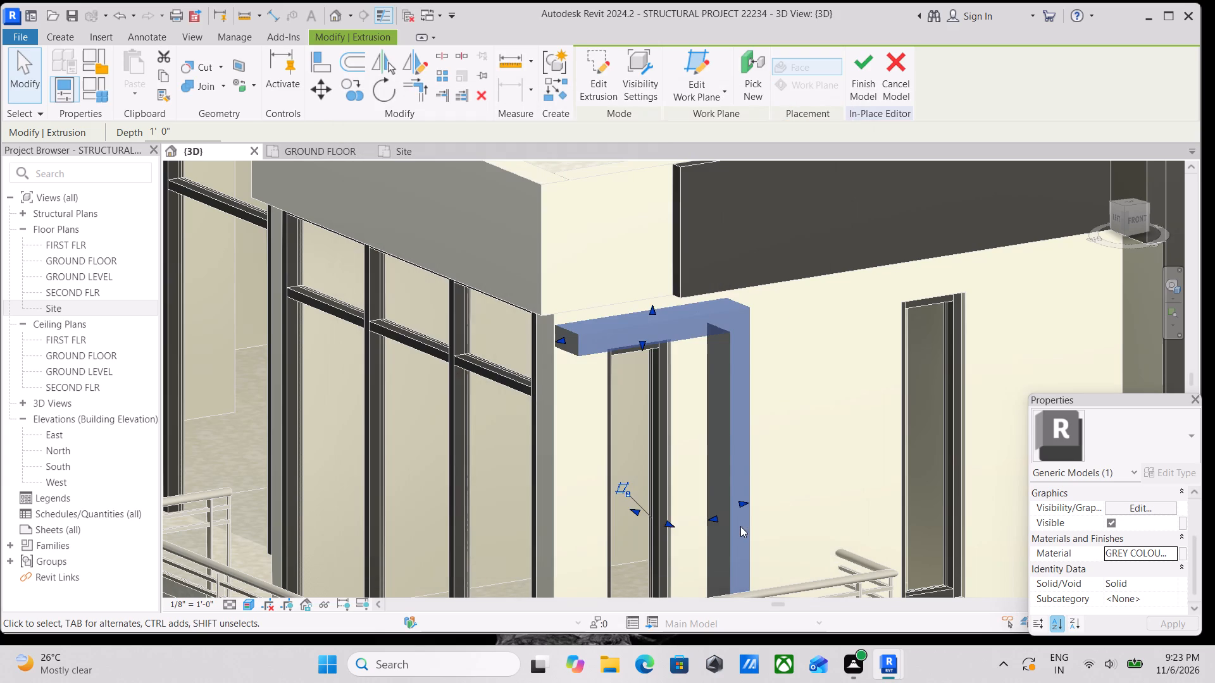
left_click(856, 83)
Examine the recoloured surround against the balcony glazing, railing and neighbouring dark wall bands in 3D.
scroll(735, 379, "down", 1)
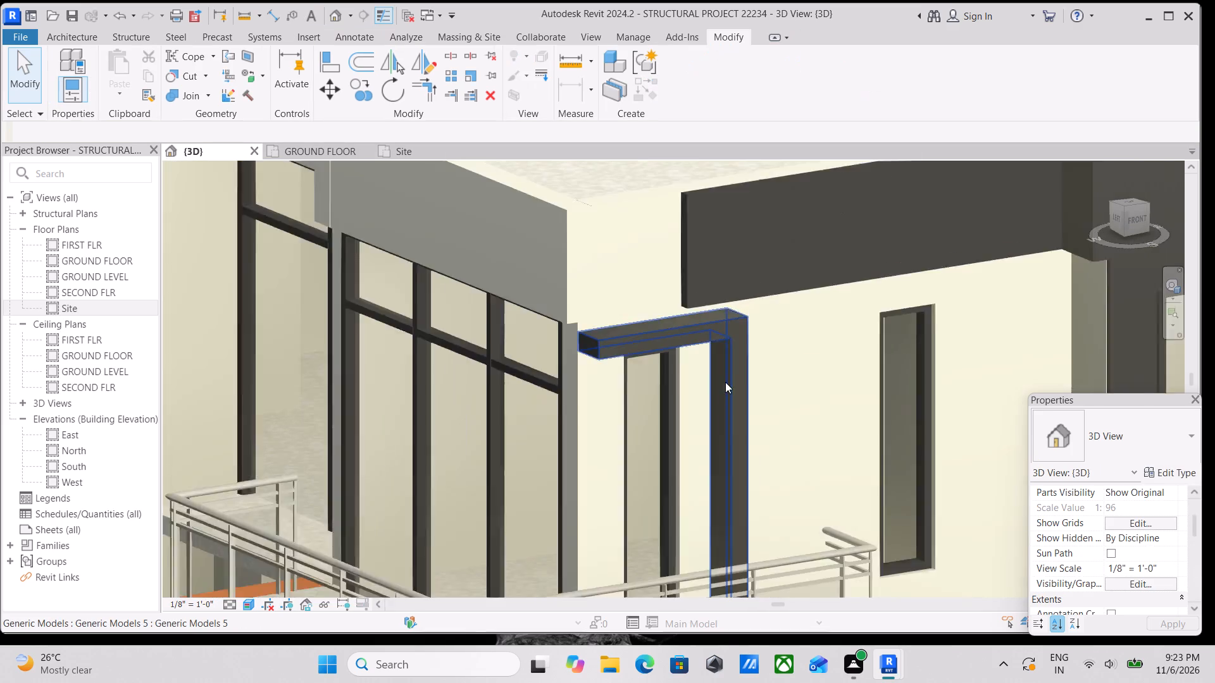
scroll(725, 382, "down", 8)
middle_click_drag(706, 433, 698, 415)
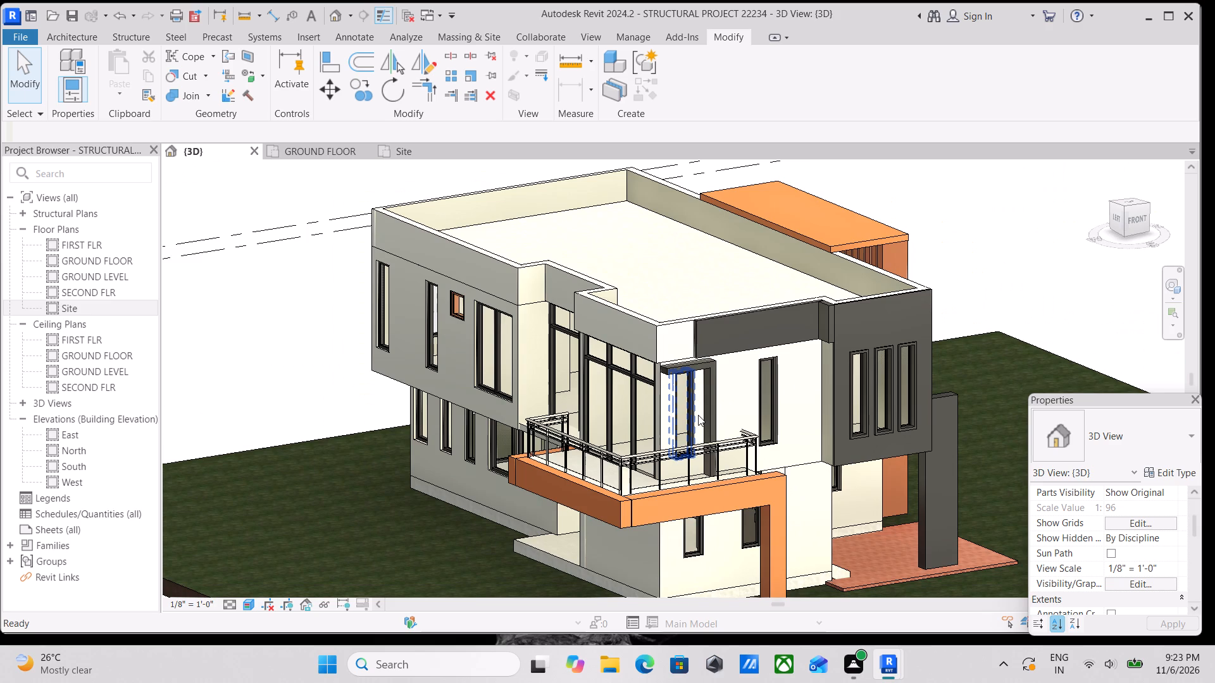
scroll(687, 422, "up", 2)
scroll(760, 381, "up", 2)
middle_click_drag(623, 427, 540, 428)
scroll(656, 457, "up", 2)
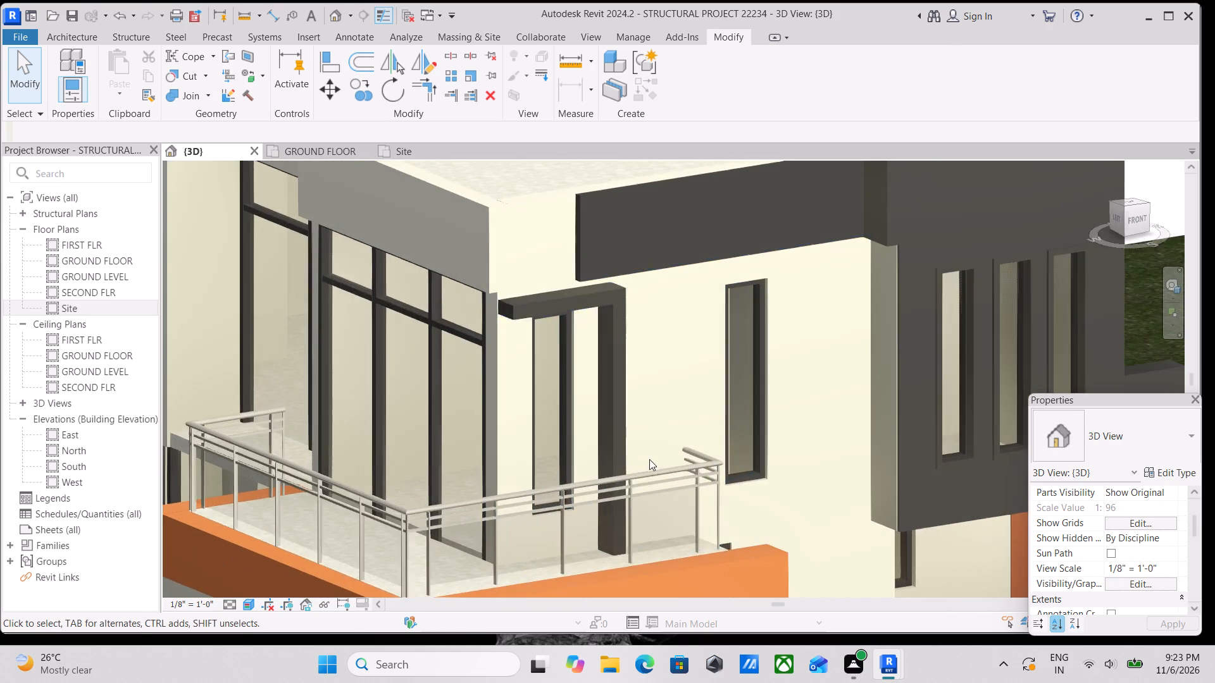
middle_click_drag(636, 364, 637, 338)
scroll(637, 349, "down", 5)
middle_click_drag(536, 414, 587, 366)
middle_click_drag(501, 408, 513, 416)
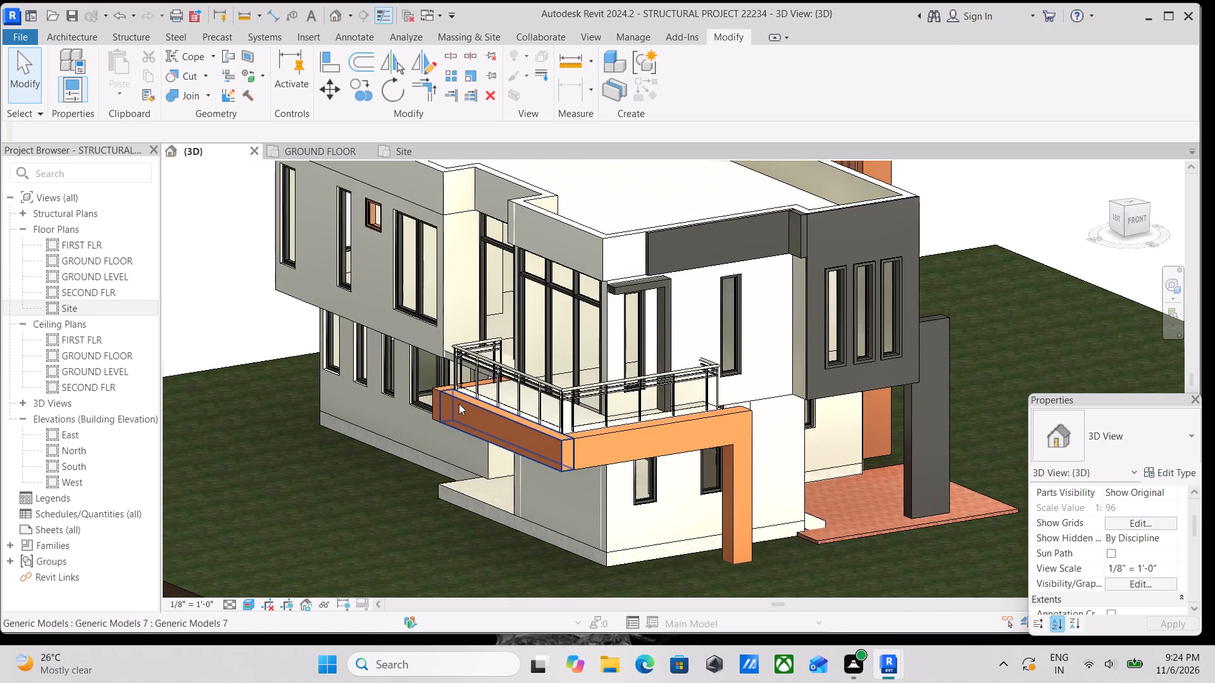
Examine the finishes on the front and right sides, including the entrance steps, dark column, paving and vertical slats.
middle_click_drag(459, 403, 528, 408, "shift")
middle_click_drag(665, 388, 497, 405)
middle_click_drag(378, 426, 380, 425)
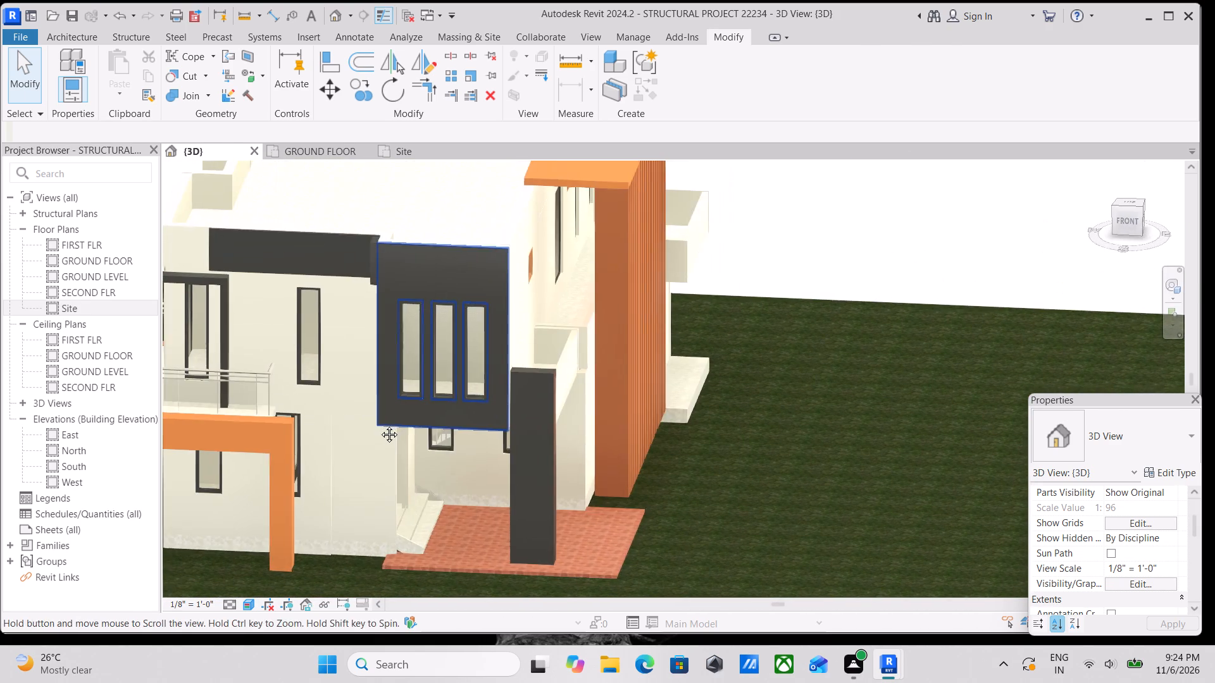
middle_click_drag(380, 425, 384, 420)
middle_click_drag(254, 379, 468, 388)
middle_click_drag(450, 382, 411, 300, "shift")
middle_click_drag(437, 343, 509, 402)
middle_click_drag(506, 397, 412, 403, "shift")
middle_click_drag(480, 417, 447, 431, "shift")
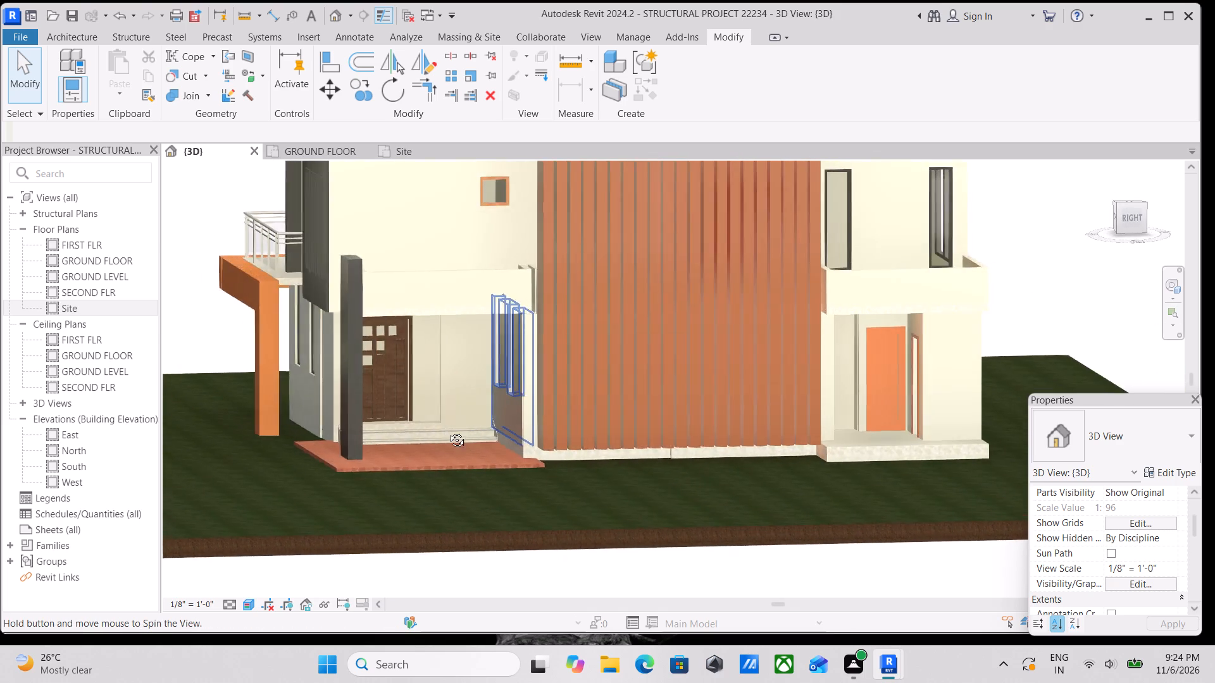
middle_click_drag(447, 431, 532, 471, "shift")
scroll(585, 469, "up", 3, "shift")
scroll(570, 526, "up", 2)
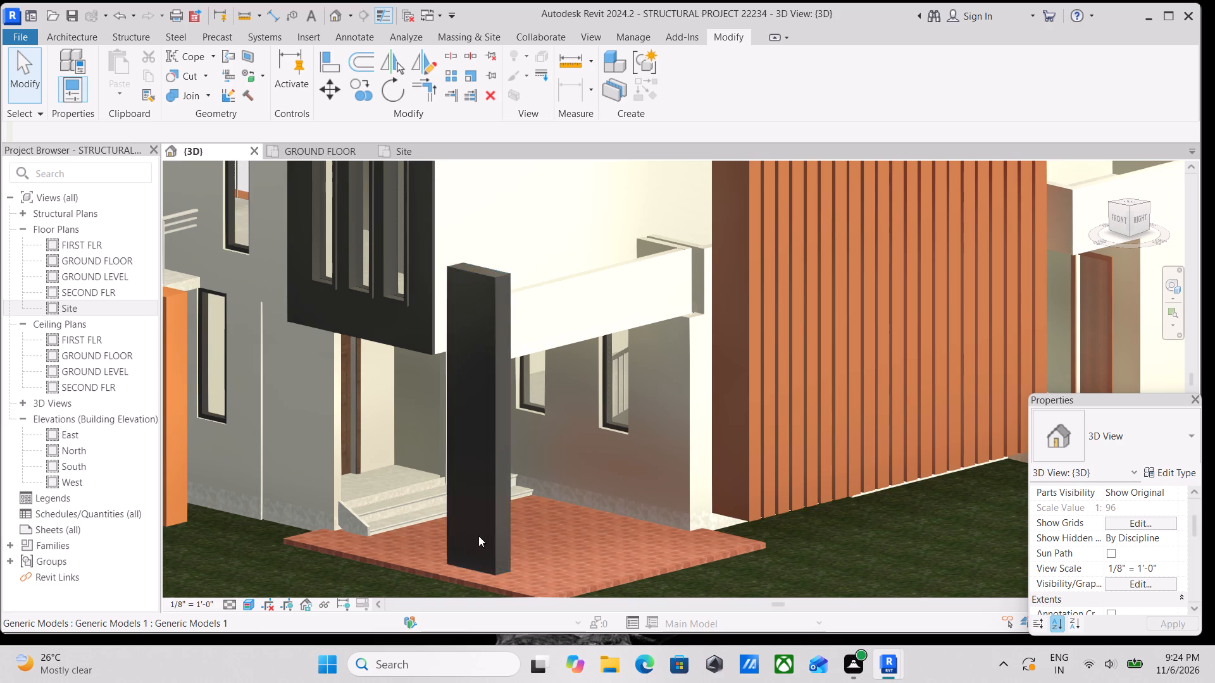
scroll(407, 473, "down", 3)
scroll(533, 493, "down", 2)
middle_click_drag(521, 468, 531, 468)
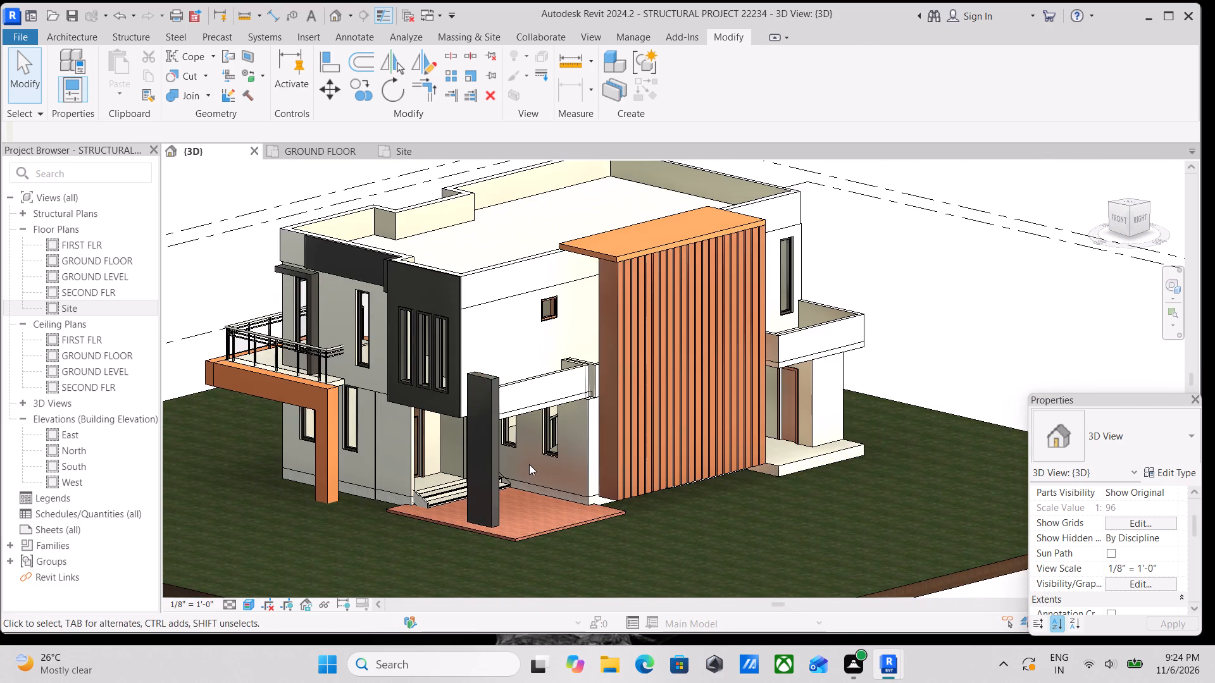
Examine the roof and front facade from above, and check the balcony railing, floor and orange frame up close.
middle_click_drag(529, 464, 455, 421, "shift")
middle_click_drag(428, 409, 538, 531, "shift")
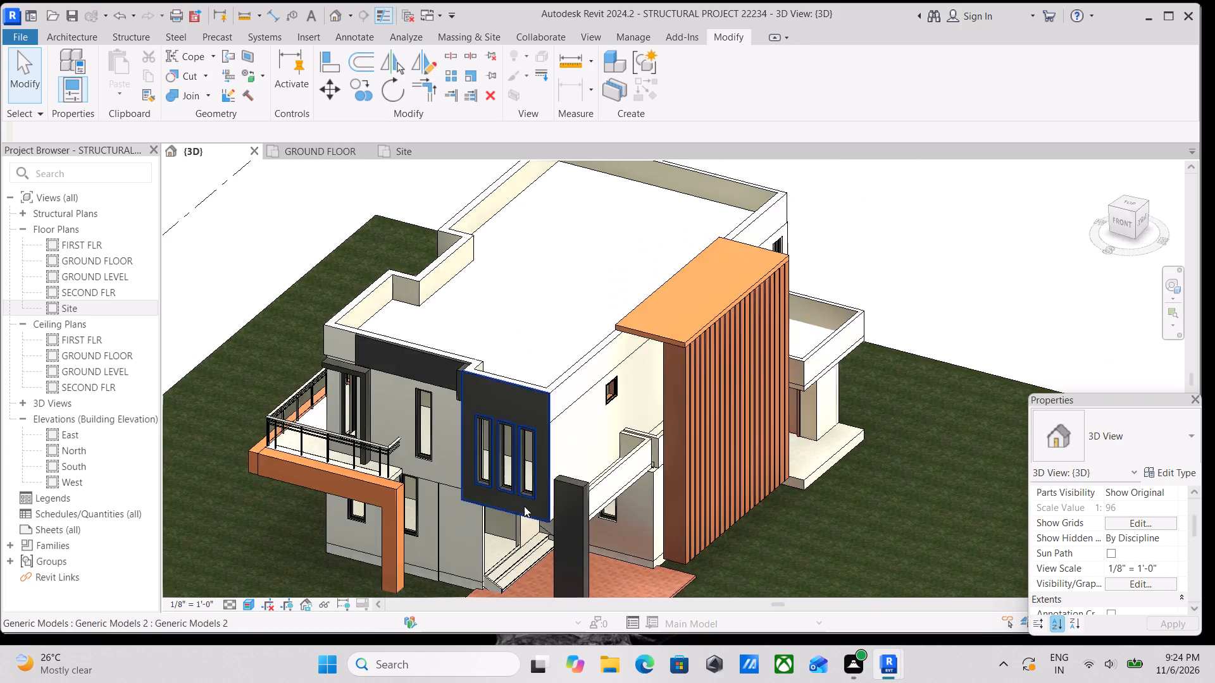
middle_click_drag(503, 486, 573, 486, "shift")
scroll(597, 505, "up", 3)
middle_click_drag(595, 507, 635, 440)
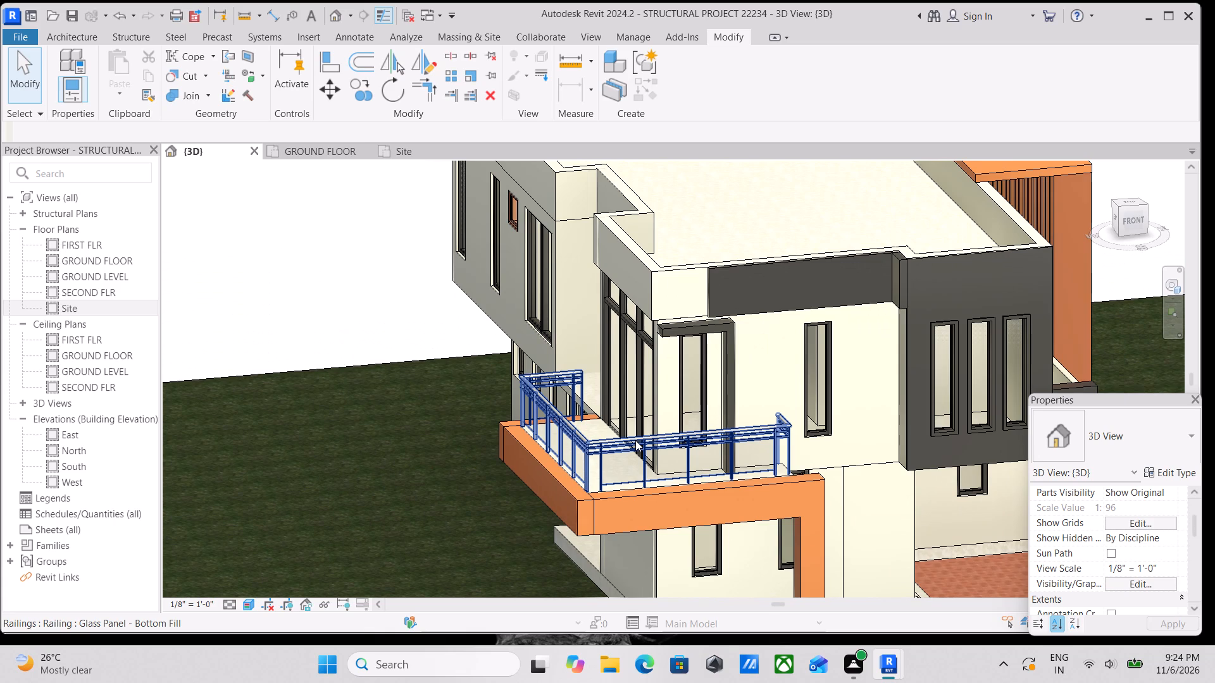
scroll(635, 440, "up", 3)
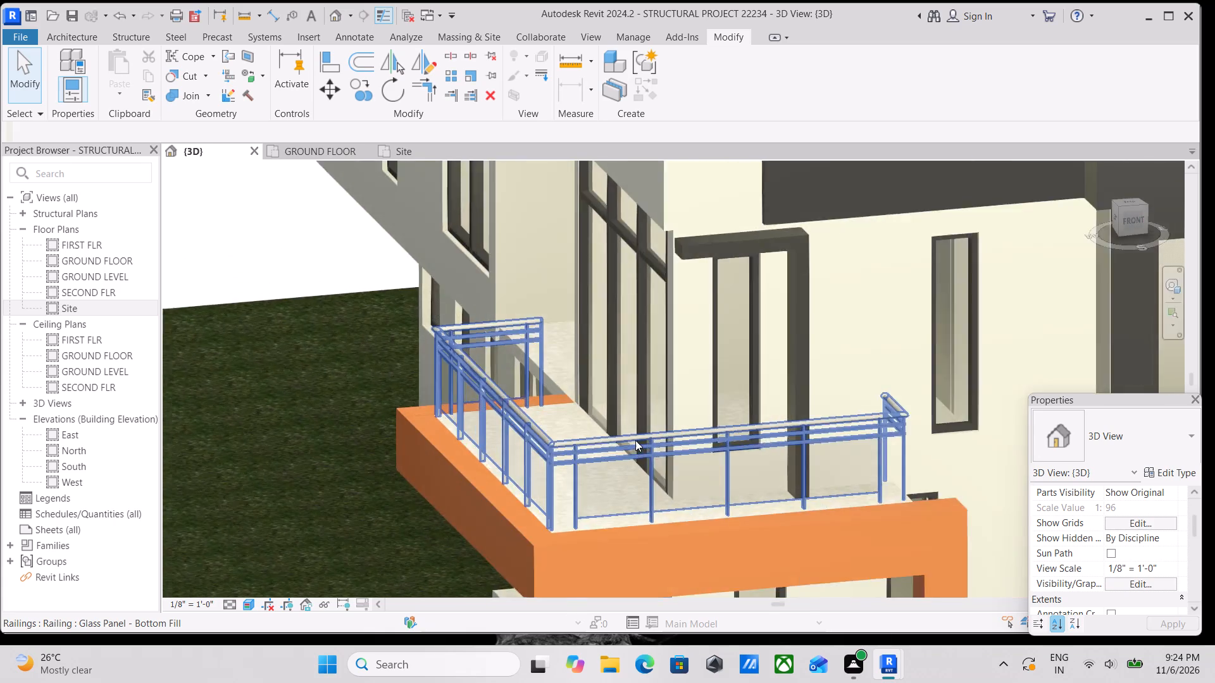
scroll(635, 440, "up", 4)
scroll(682, 388, "down", 6)
middle_click_drag(701, 370, 740, 494)
scroll(699, 454, "up", 3)
scroll(614, 508, "up", 2)
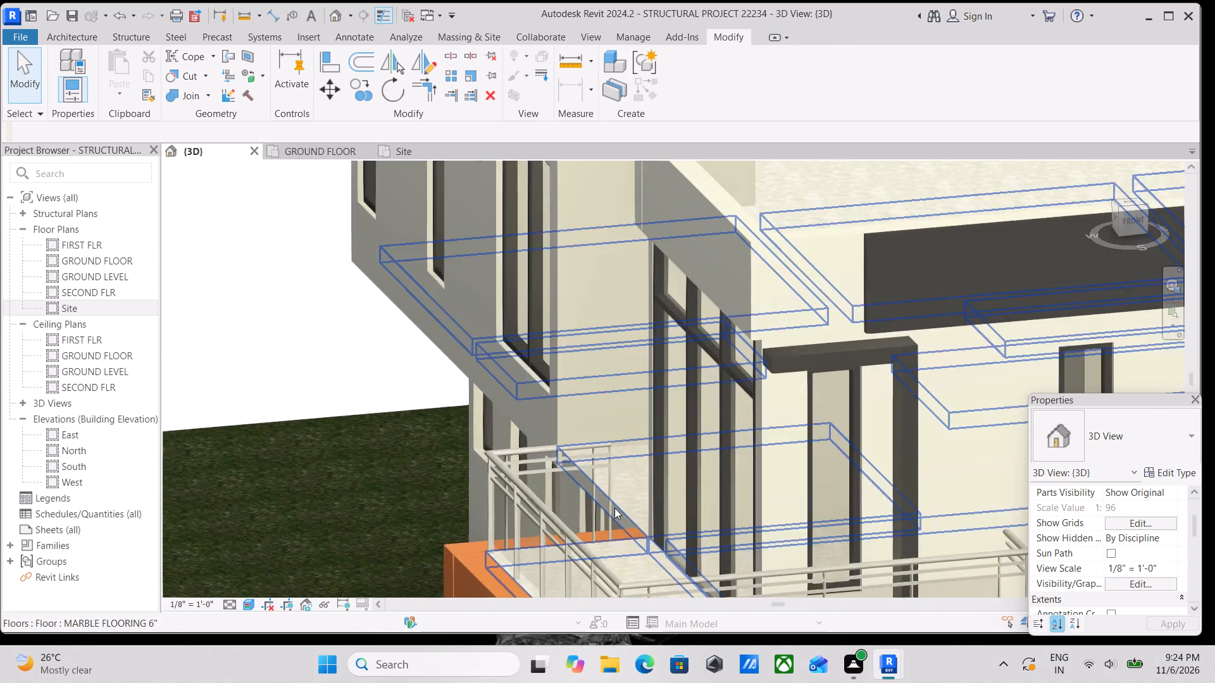
scroll(614, 508, "up", 1)
scroll(614, 507, "down", 3)
middle_click_drag(656, 511, 690, 443, "shift")
middle_click_drag(724, 460, 688, 462)
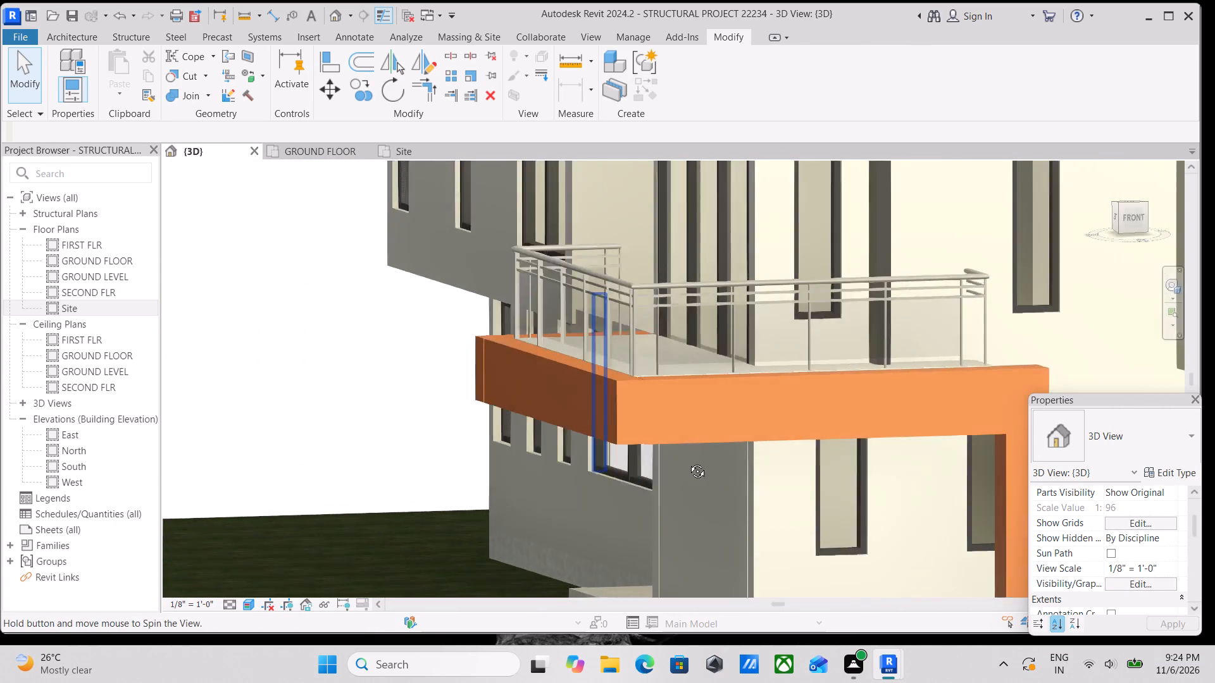
middle_click_drag(688, 462, 692, 462)
Examine the left side's walls, windows and ground-floor glazing, including the interior stair and outer step.
middle_click_drag(714, 469, 838, 481, "shift")
middle_click_drag(721, 418, 107, 385)
middle_click_drag(824, 496, 855, 502, "shift")
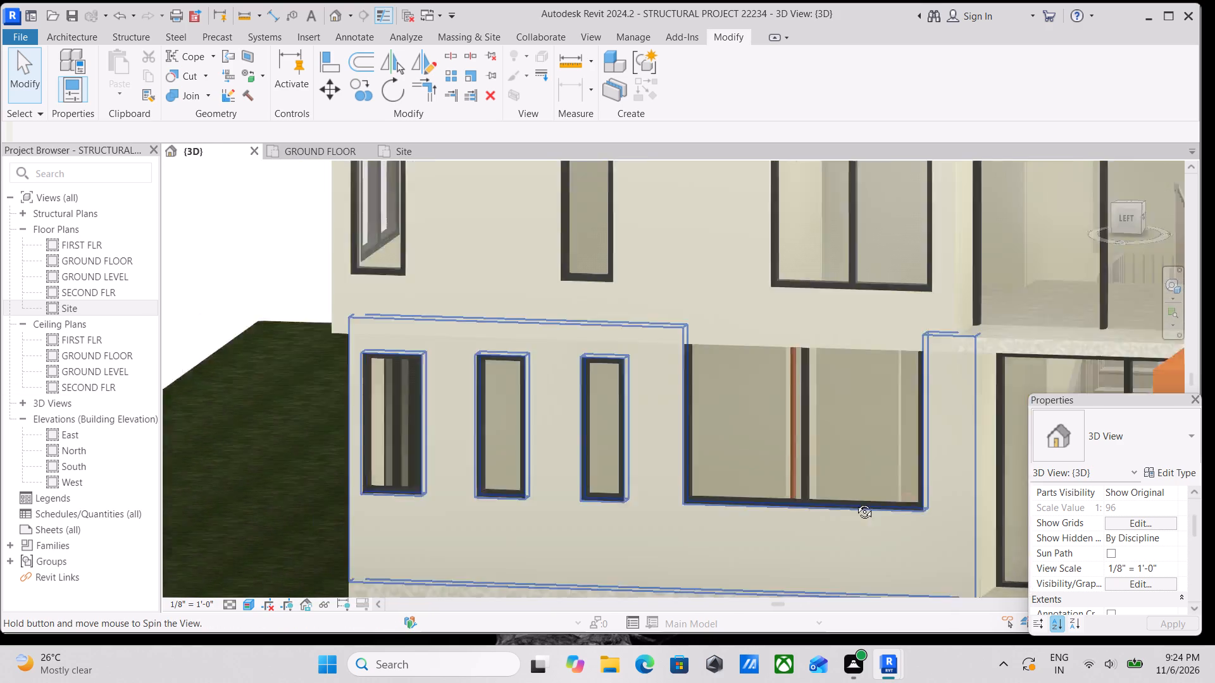
middle_click_drag(855, 502, 875, 503, "shift")
middle_click_drag(883, 489, 329, 419)
middle_click_drag(628, 442, 664, 446, "shift")
scroll(681, 441, "down", 1)
middle_click_drag(681, 441, 651, 483)
scroll(652, 481, "up", 2)
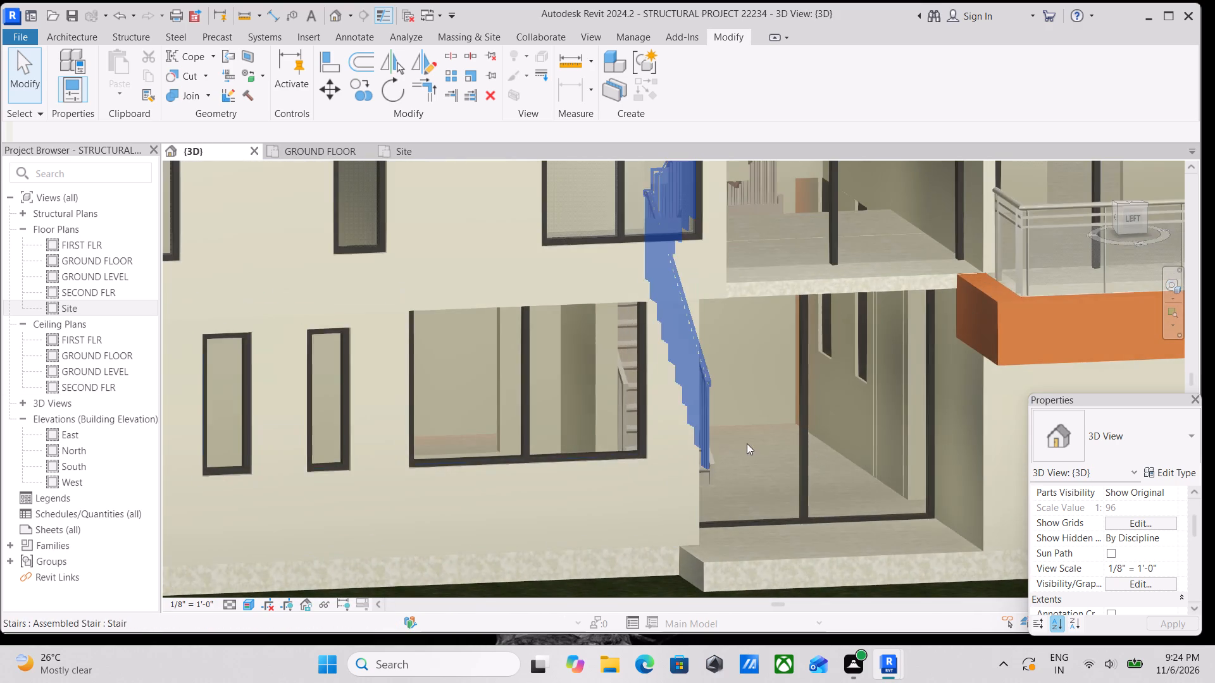
Start an in-place model in the Generic Models category with the default name for the left side of the building.
middle_click_drag(757, 435, 654, 506)
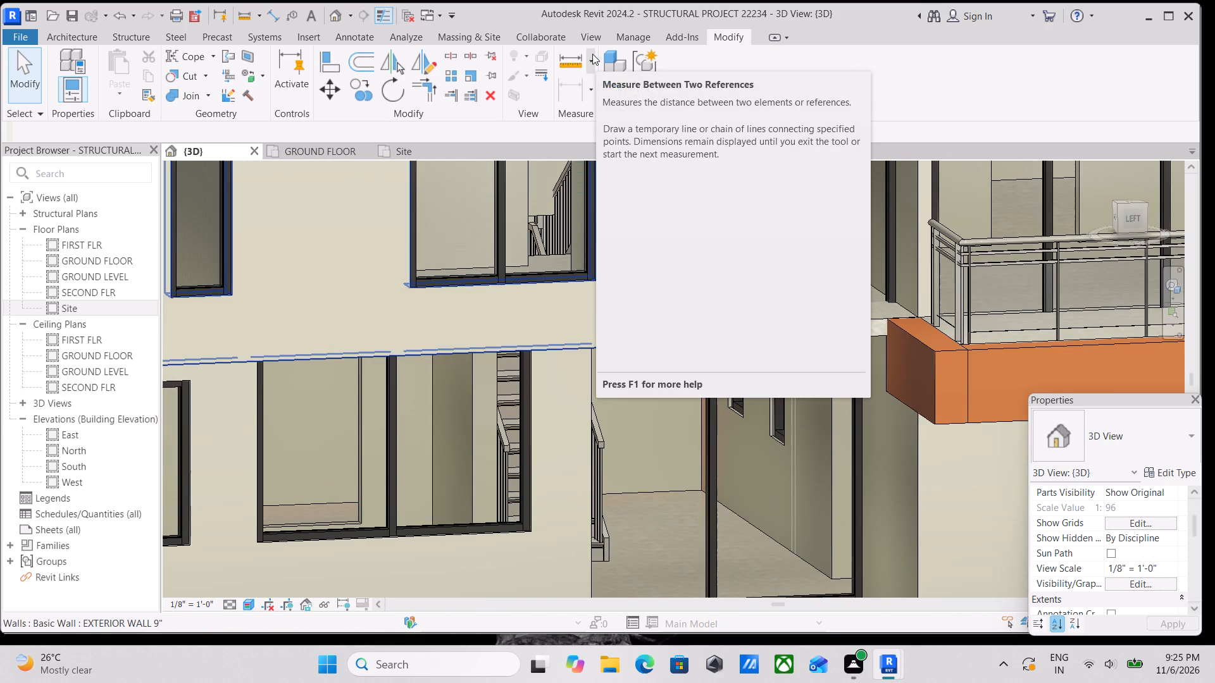
scroll(652, 126, "up", 1)
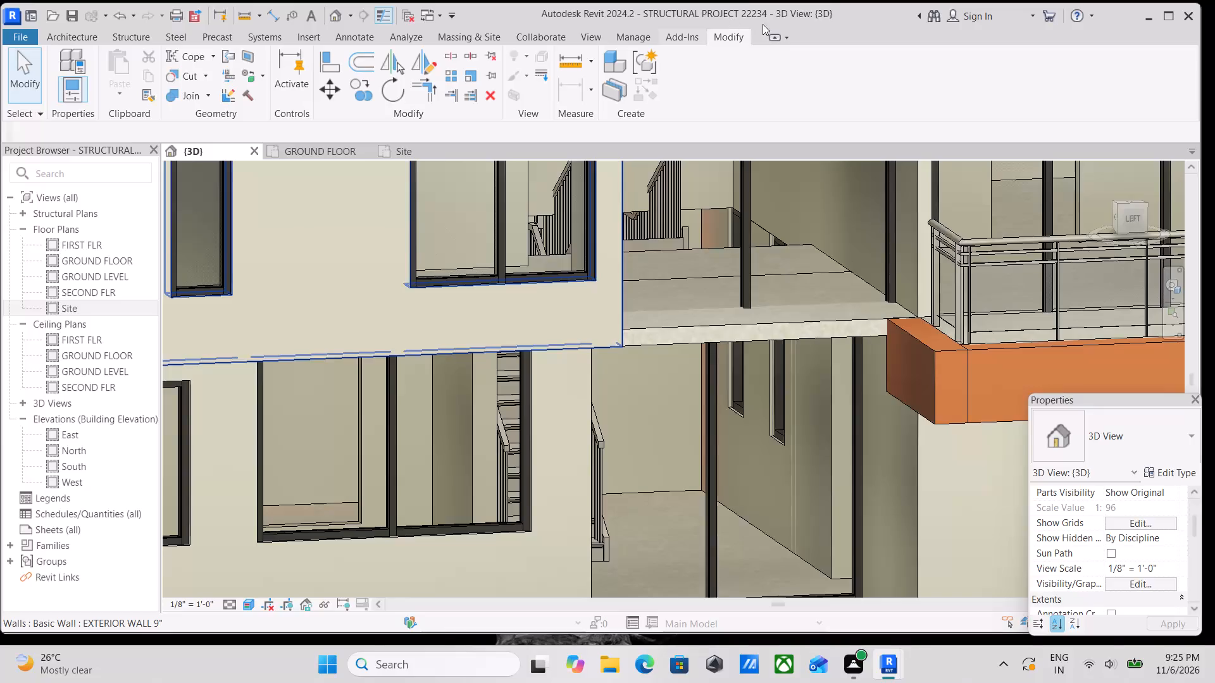
scroll(694, 298, "down", 3)
middle_click_drag(690, 299, 625, 338)
scroll(550, 310, "up", 1)
left_click(70, 35)
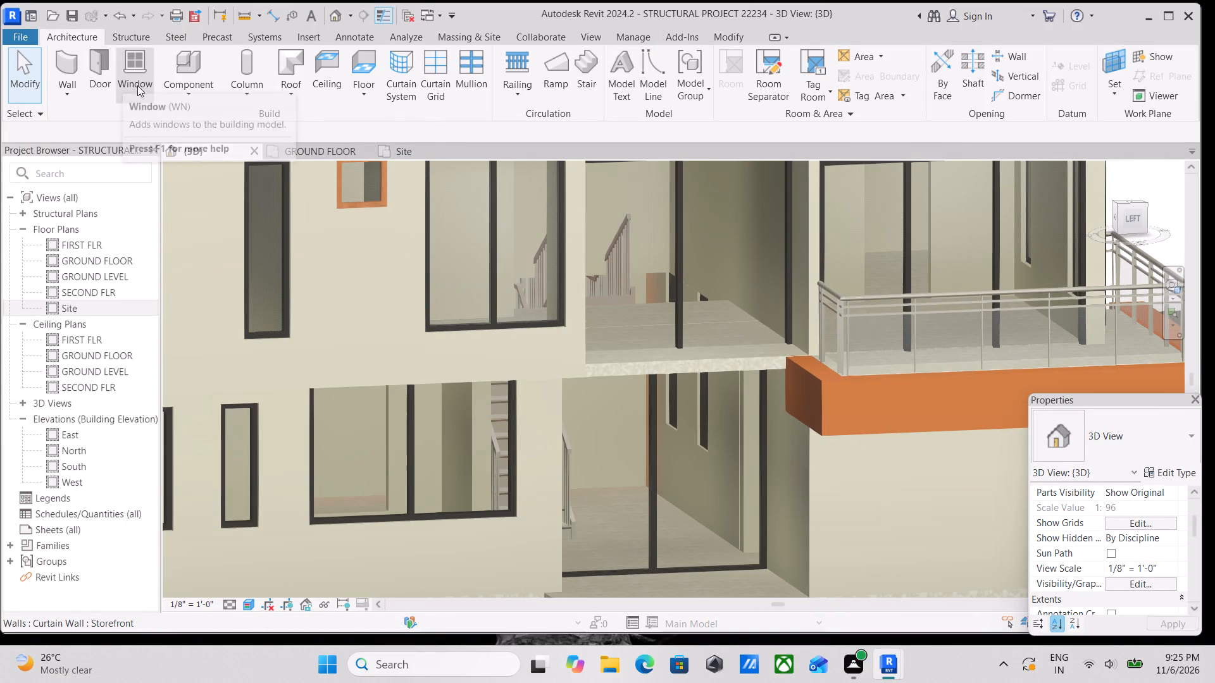
left_click(202, 91)
left_click(218, 154)
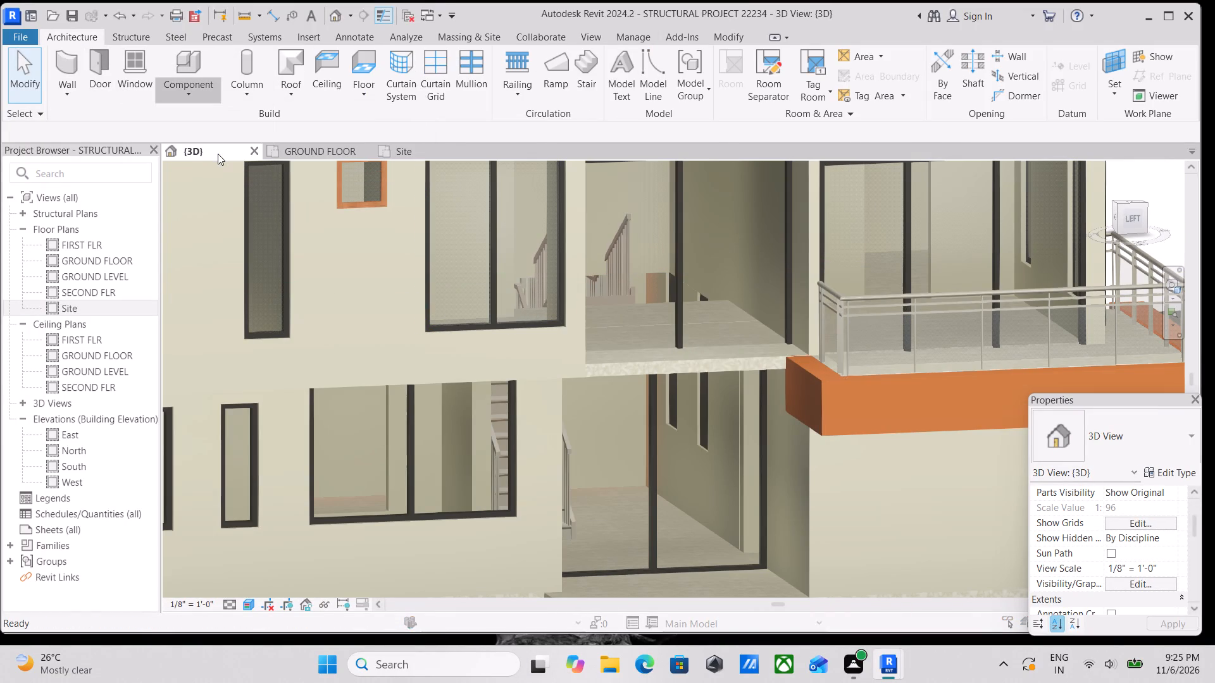
scroll(591, 336, "down", 4)
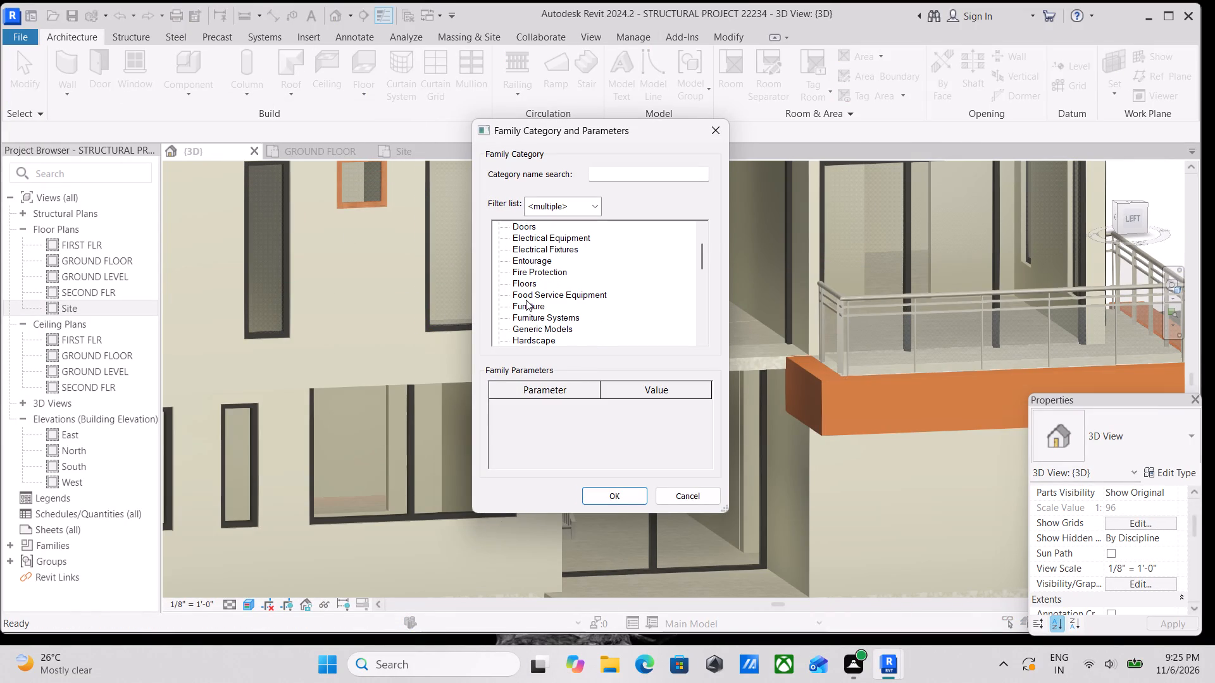
scroll(526, 302, "down", 1)
left_click(523, 317)
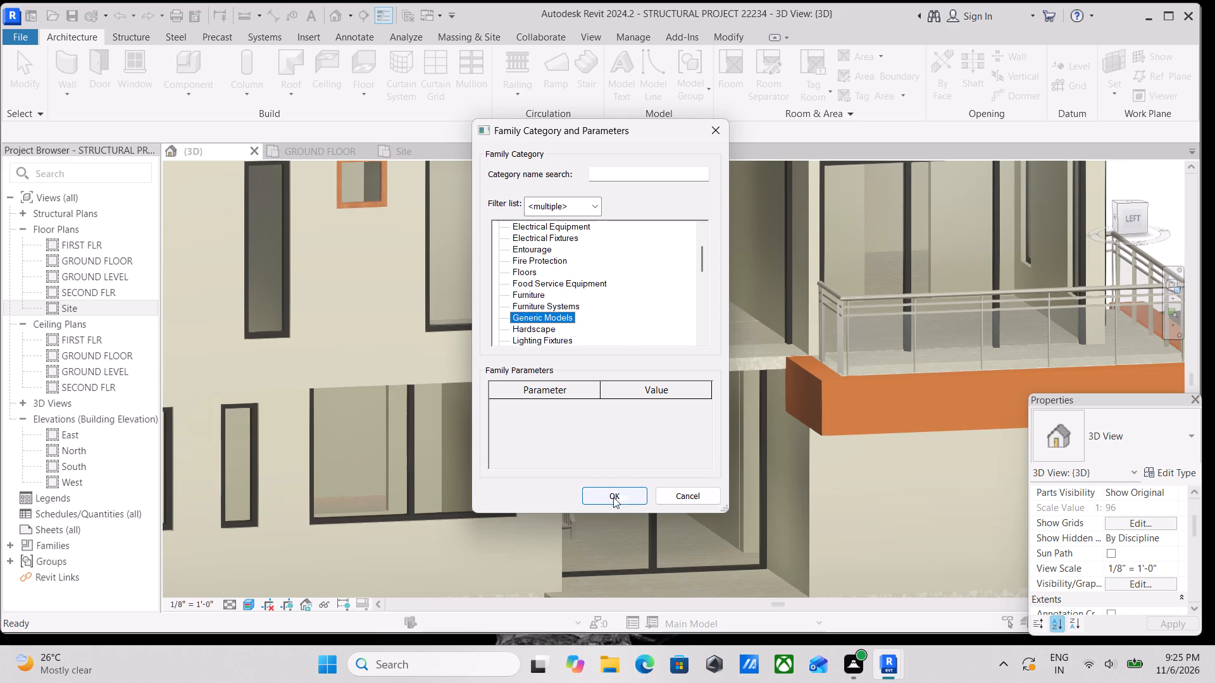
left_click(613, 495)
left_click(613, 356)
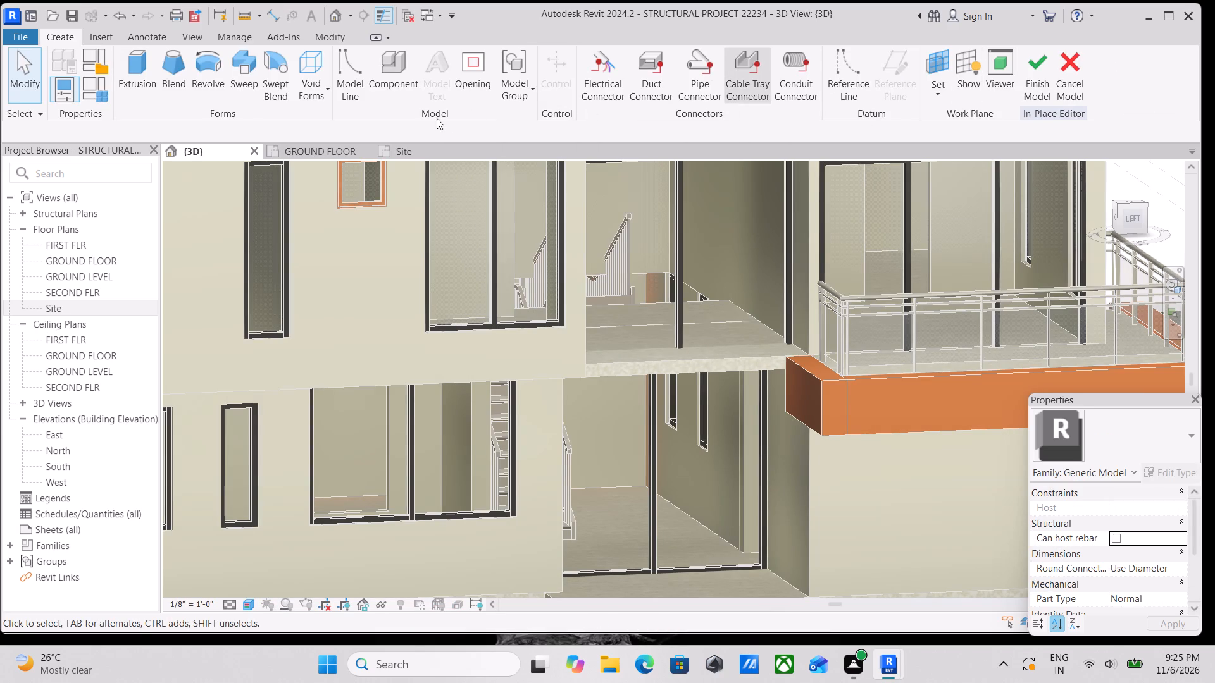
Set the work plane to the outer edge face of the exposed marble floor slab beside the balcony.
left_click(932, 90)
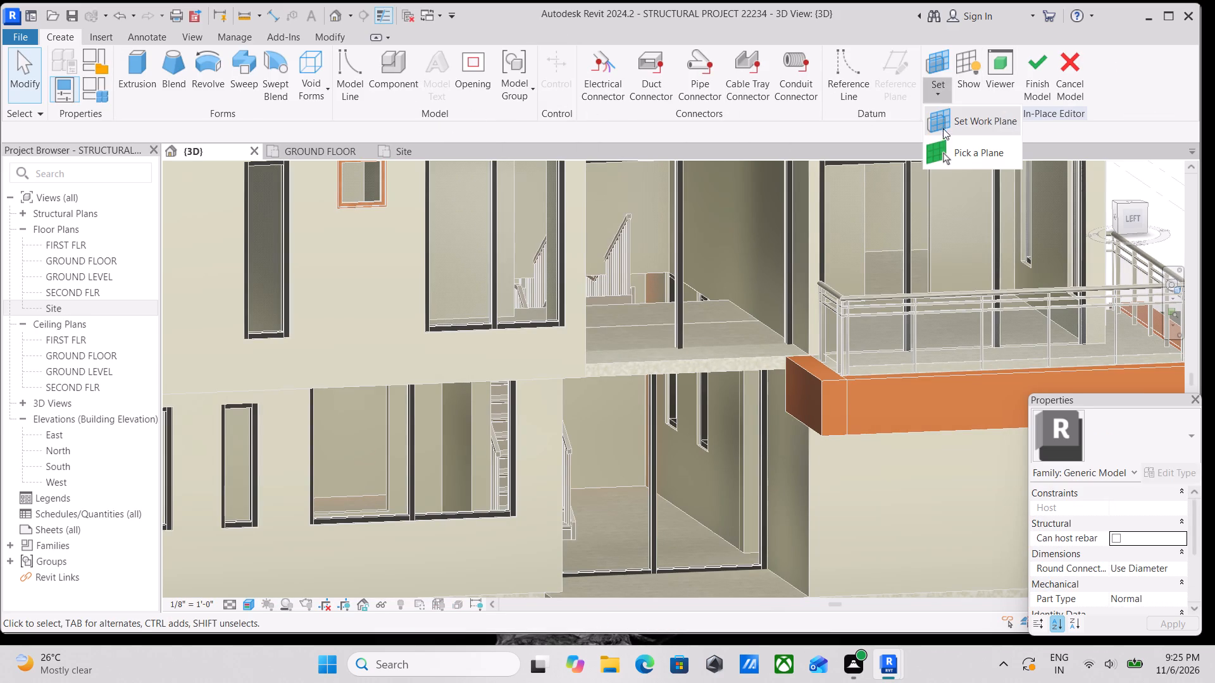
left_click(951, 156)
scroll(578, 327, "up", 4)
scroll(628, 380, "up", 3)
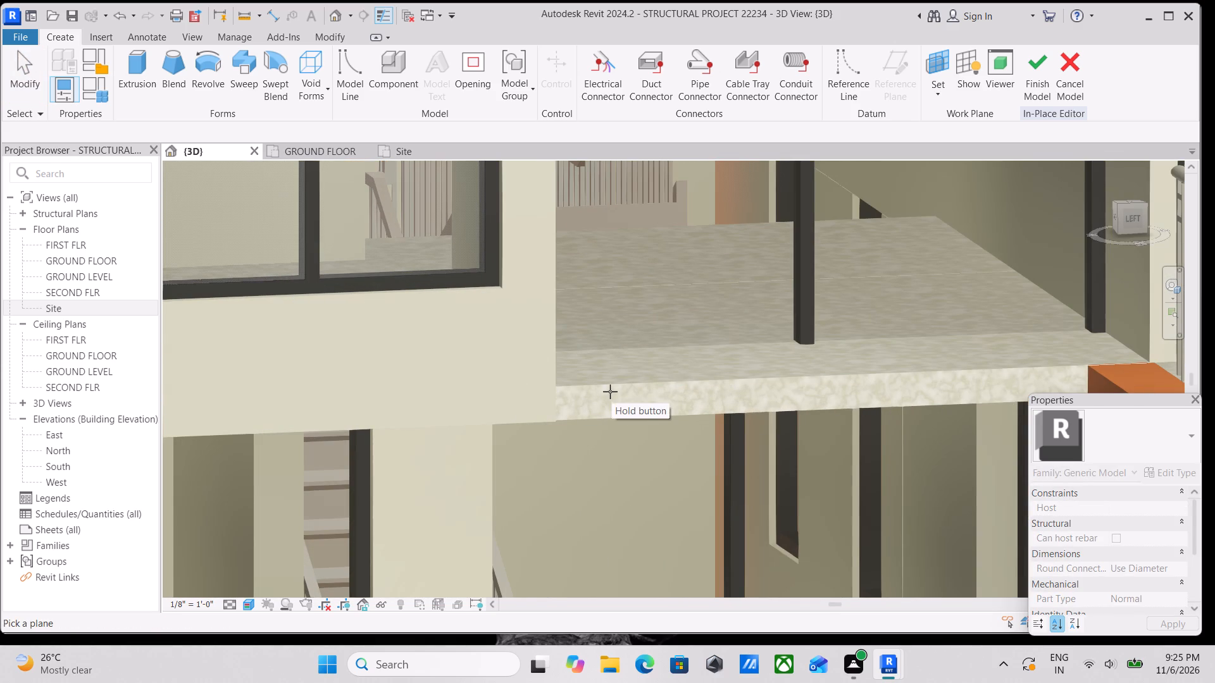
left_click(639, 415)
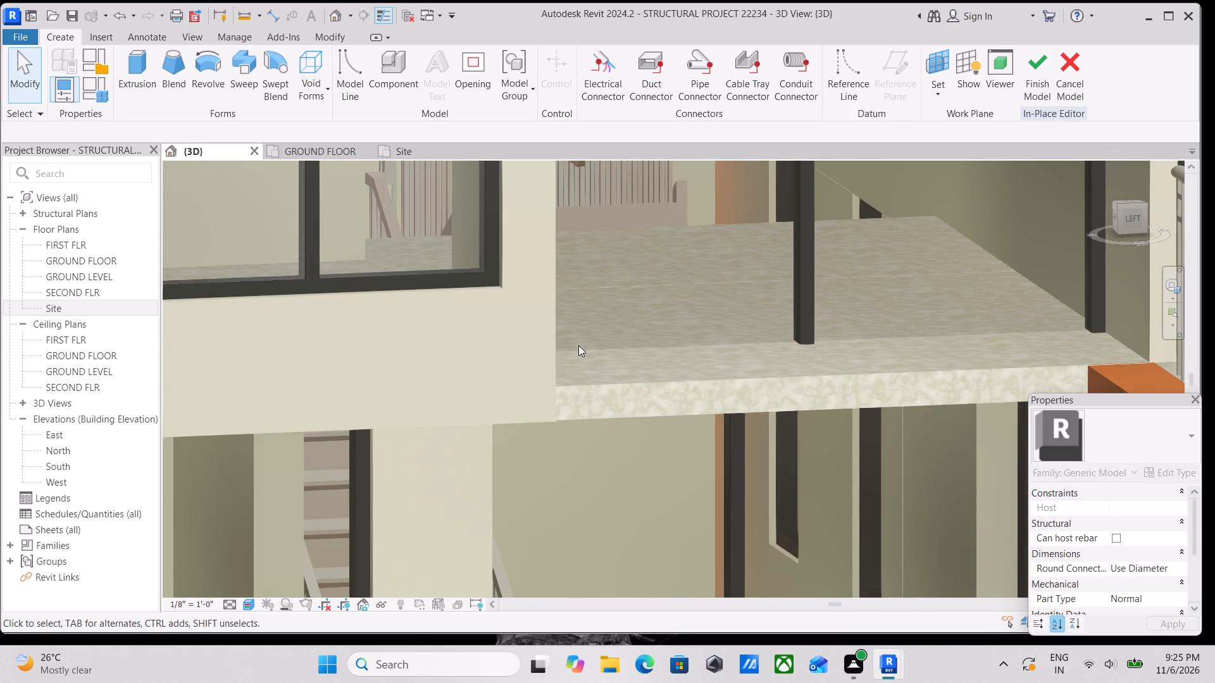
Sketch a rectangular extrusion profile 2'-2" high, from the slab's top corner at the wall across to the orange balcony band.
scroll(523, 285, "up", 1)
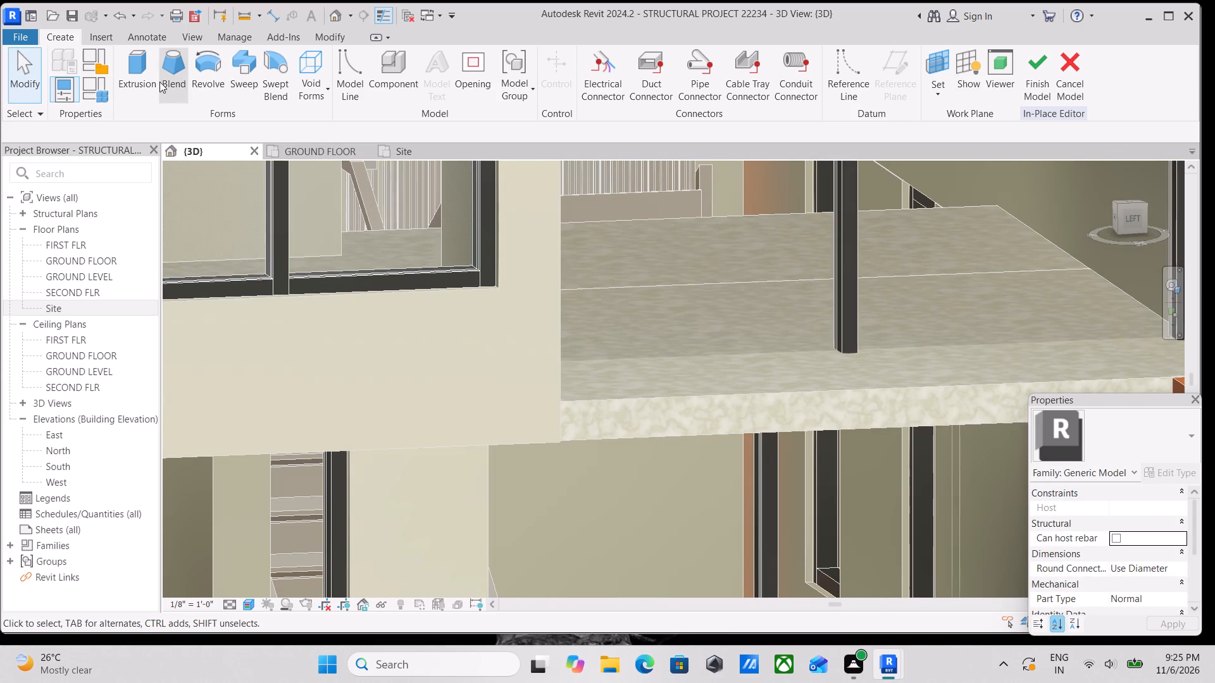
left_click(142, 82)
scroll(578, 309, "down", 1)
middle_click_drag(577, 309, 498, 261)
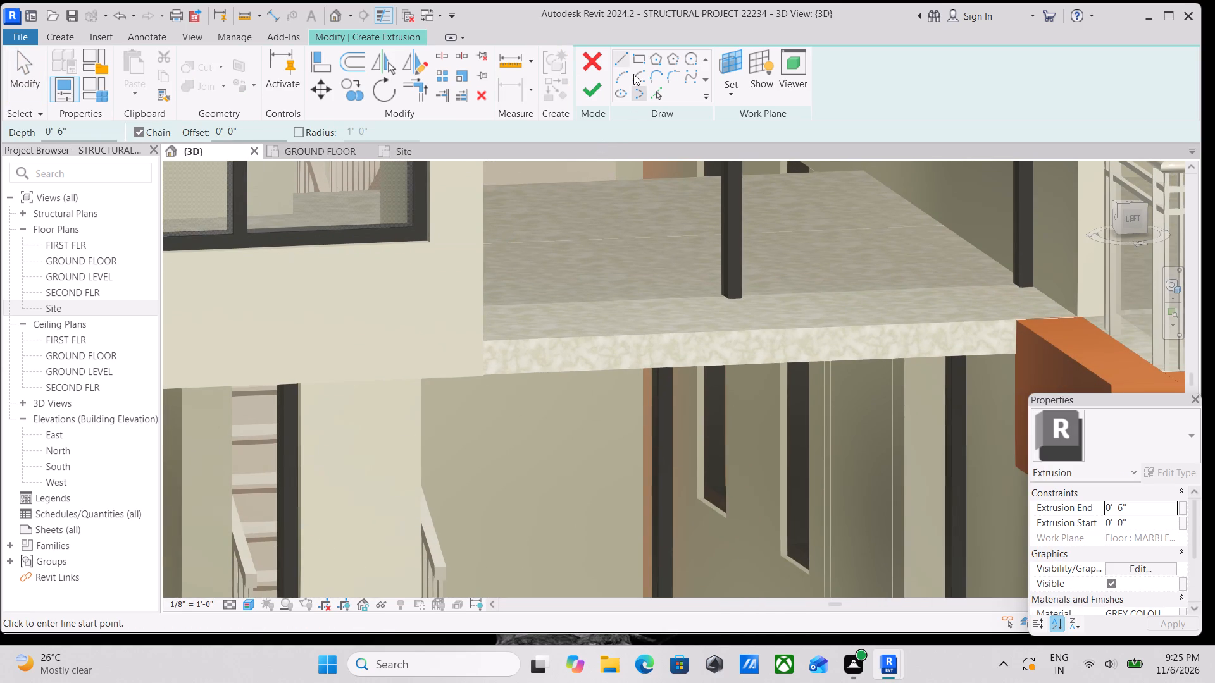
left_click(634, 66)
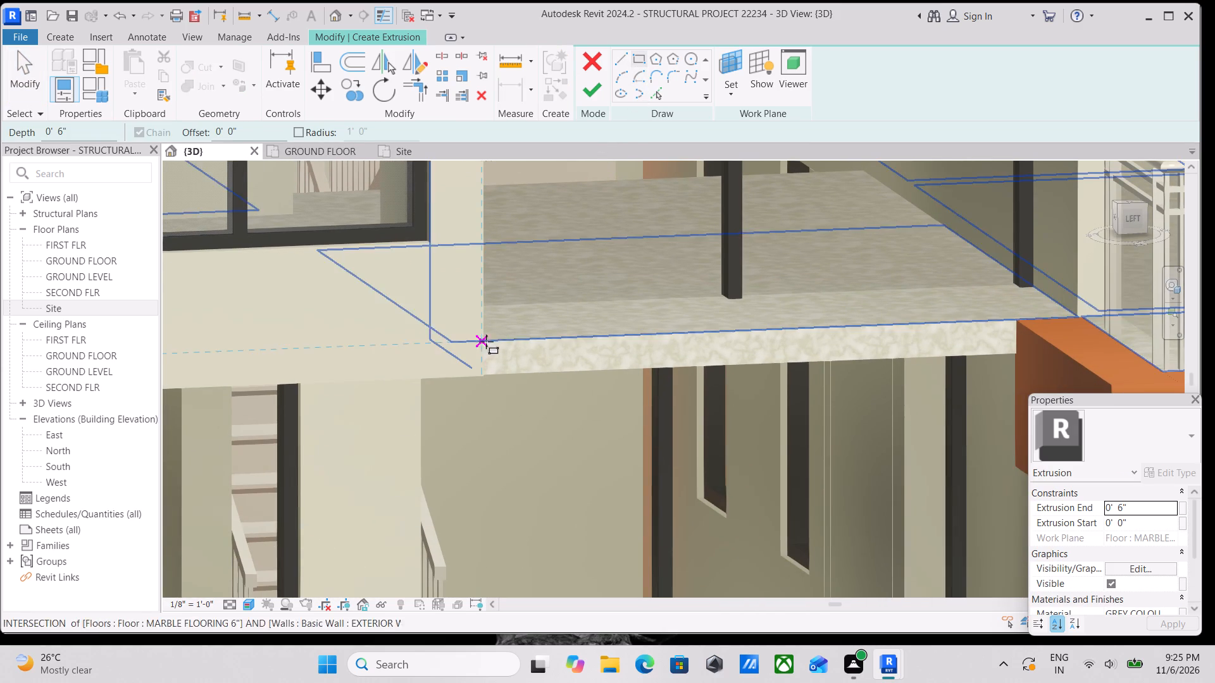
left_click(486, 341)
middle_click_drag(597, 384, 573, 343)
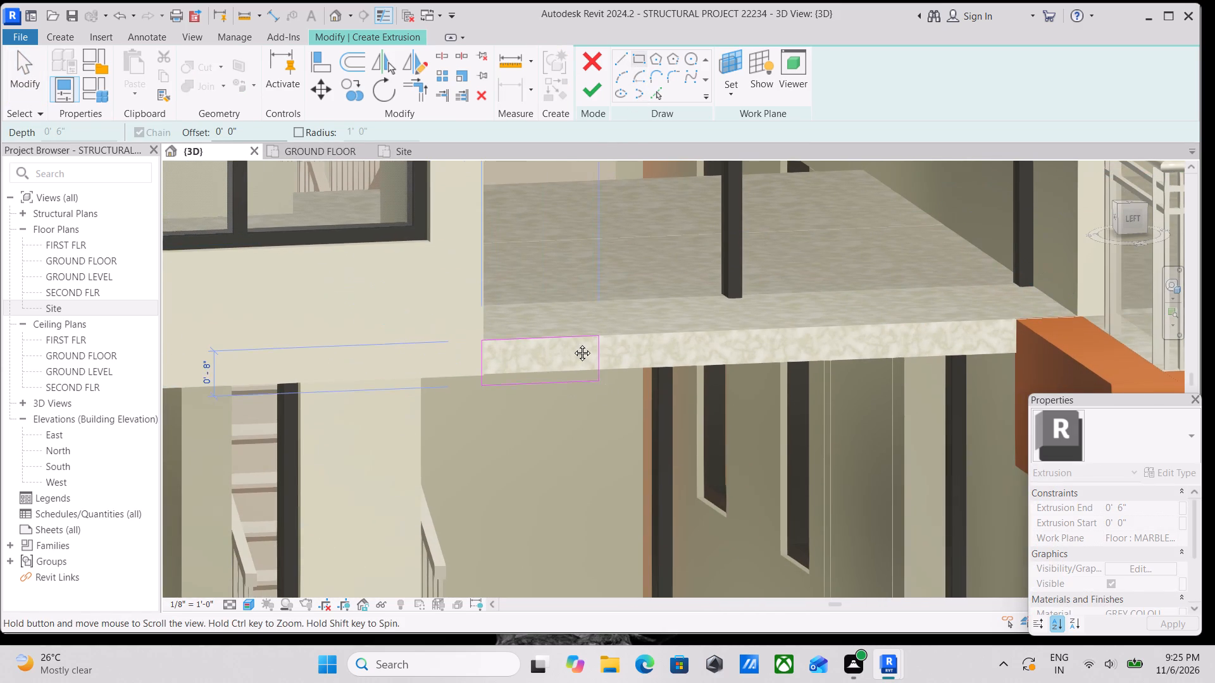
middle_click_drag(573, 343, 571, 341)
scroll(676, 364, "down", 3)
middle_click_drag(676, 364, 620, 325)
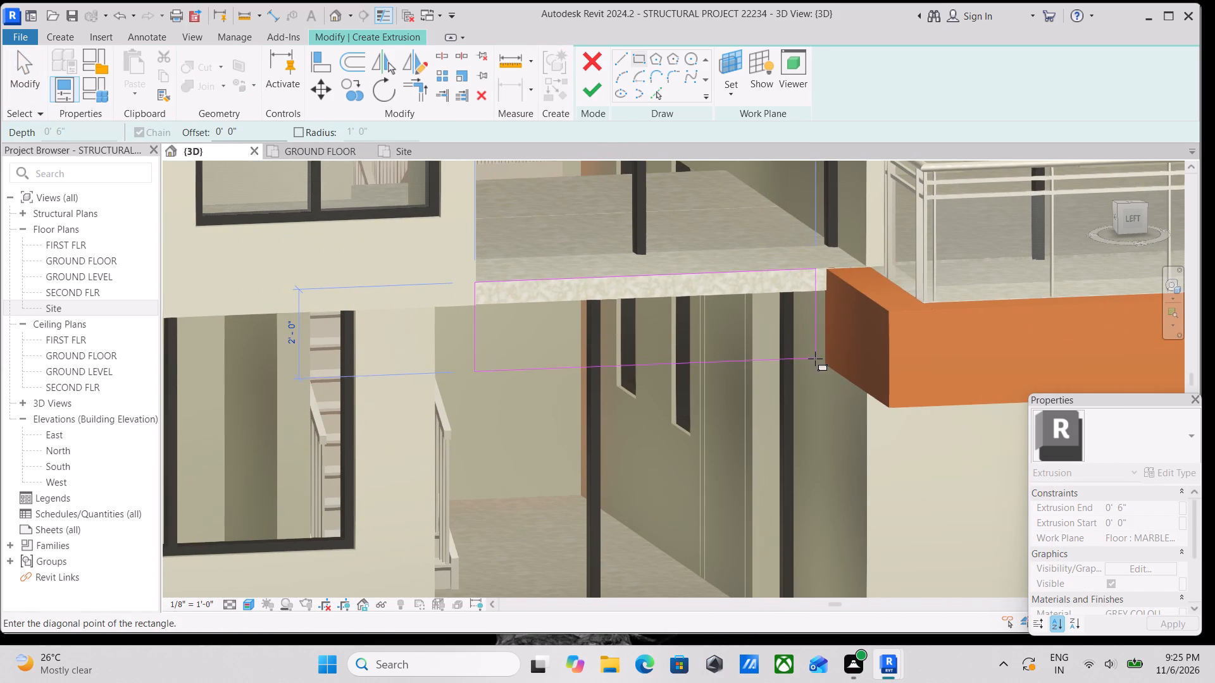
left_click(826, 364)
scroll(567, 213, "up", 3)
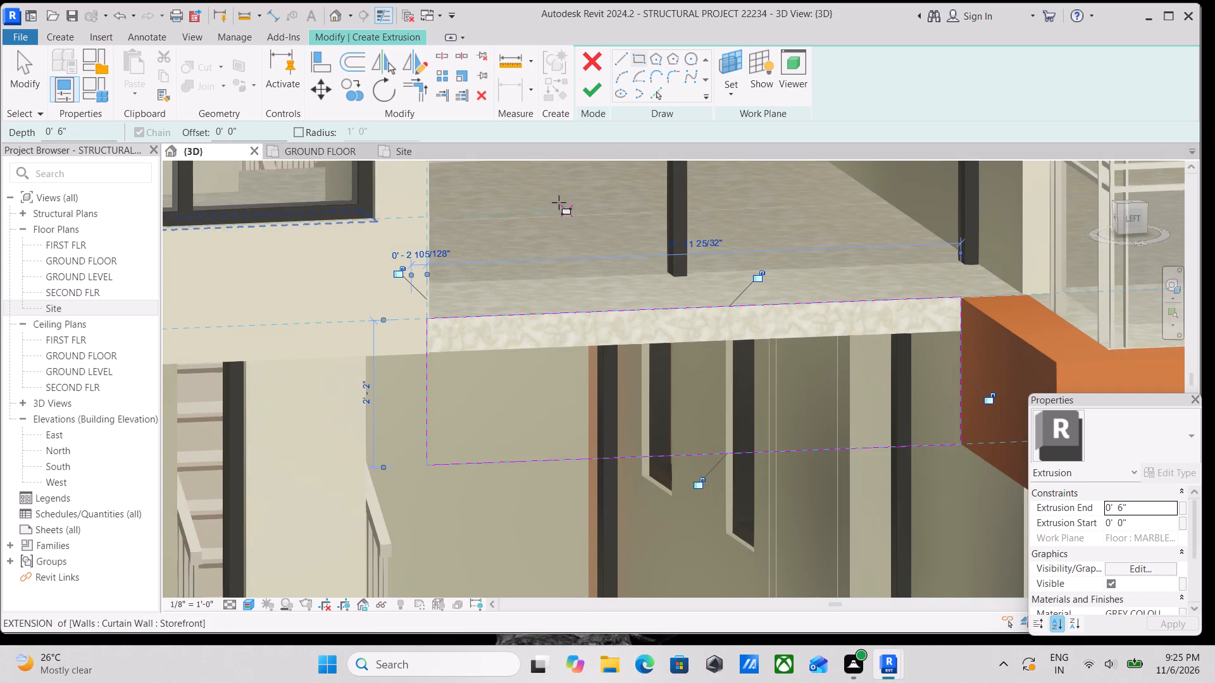
scroll(584, 233, "up", 4)
scroll(378, 283, "down", 3)
middle_click_drag(386, 297, 423, 377)
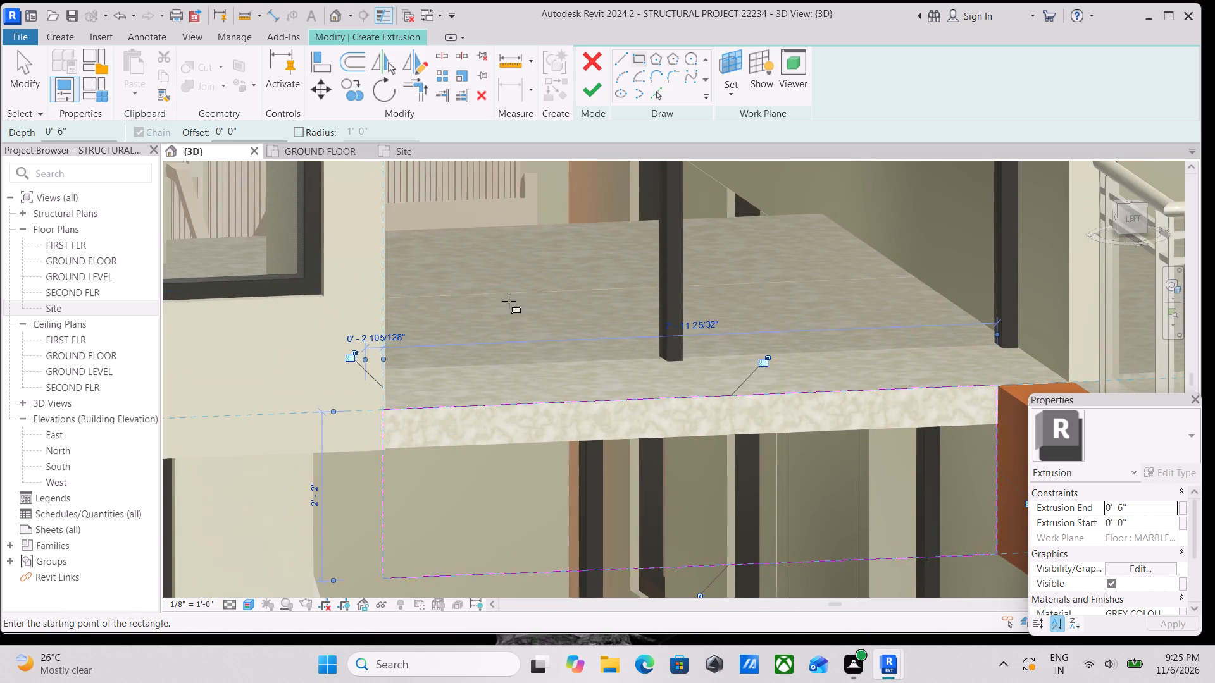
scroll(664, 221, "down", 2)
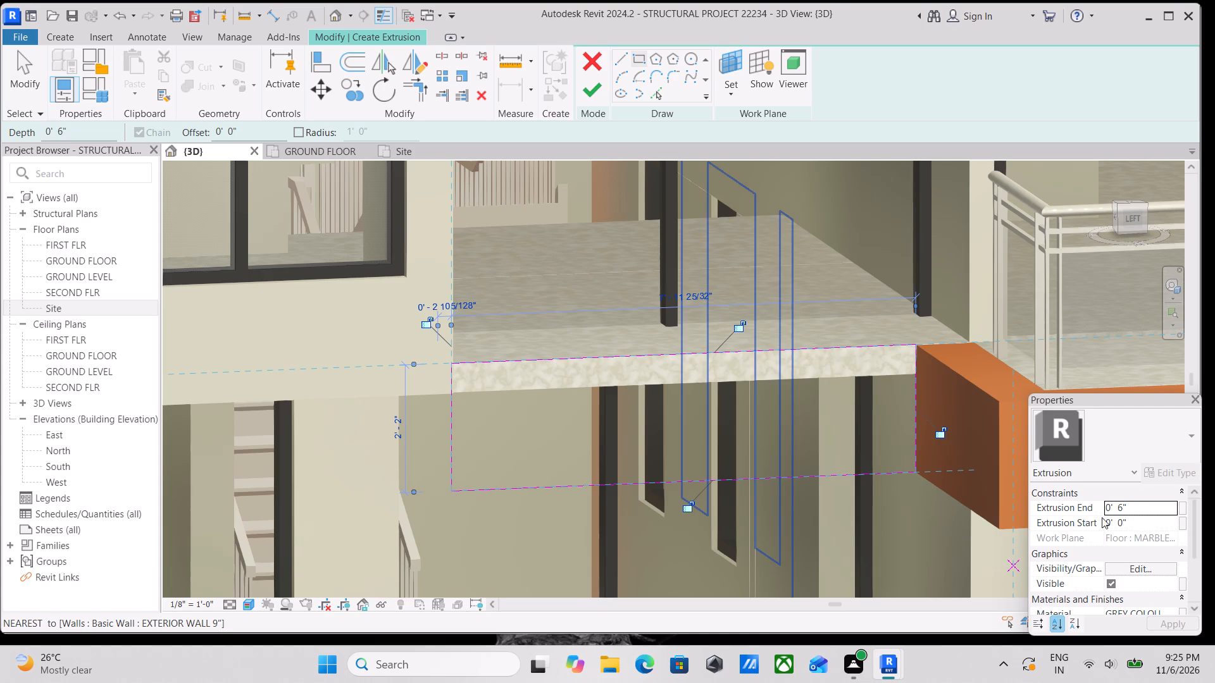
scroll(783, 318, "down", 2)
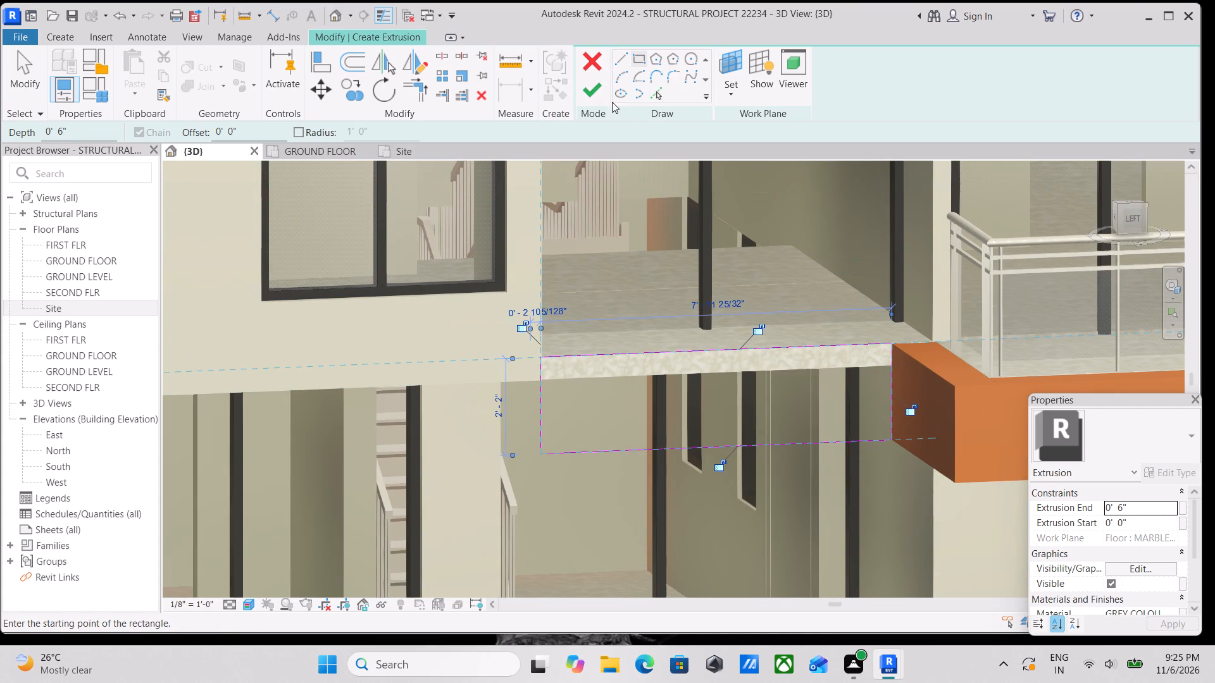
Extrude the rectangle to a depth of 0' 6" and finish the in-place model.
left_click(603, 95)
scroll(843, 387, "down", 1)
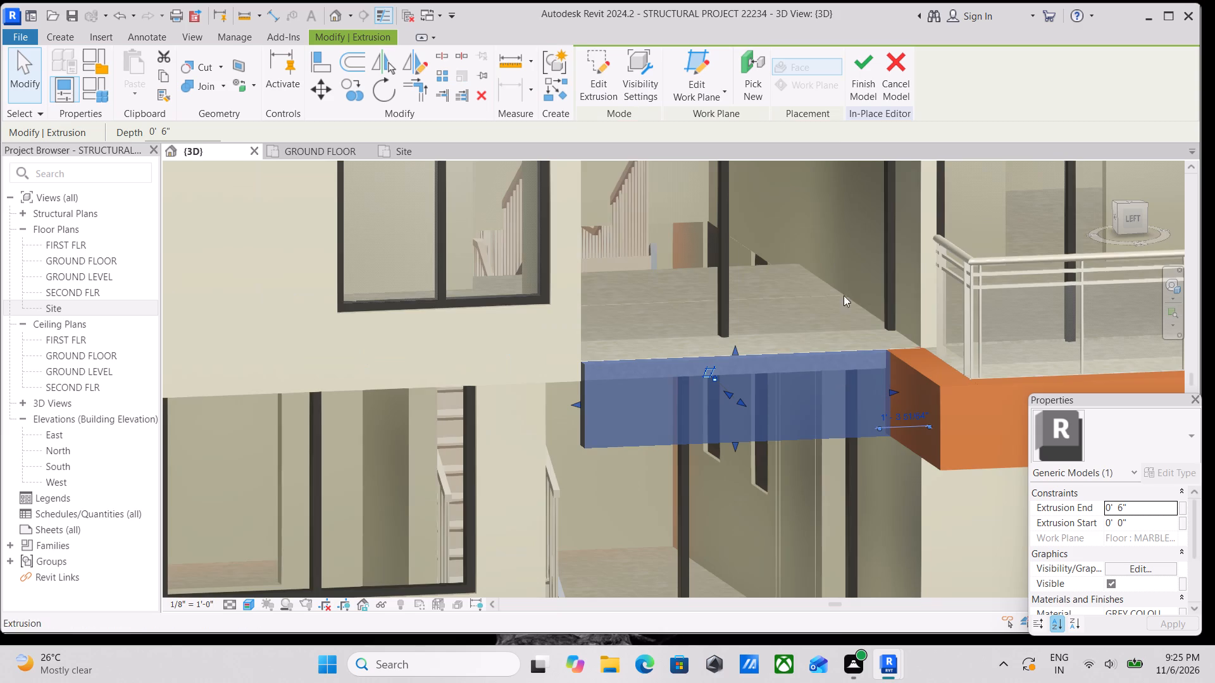
left_click(865, 74)
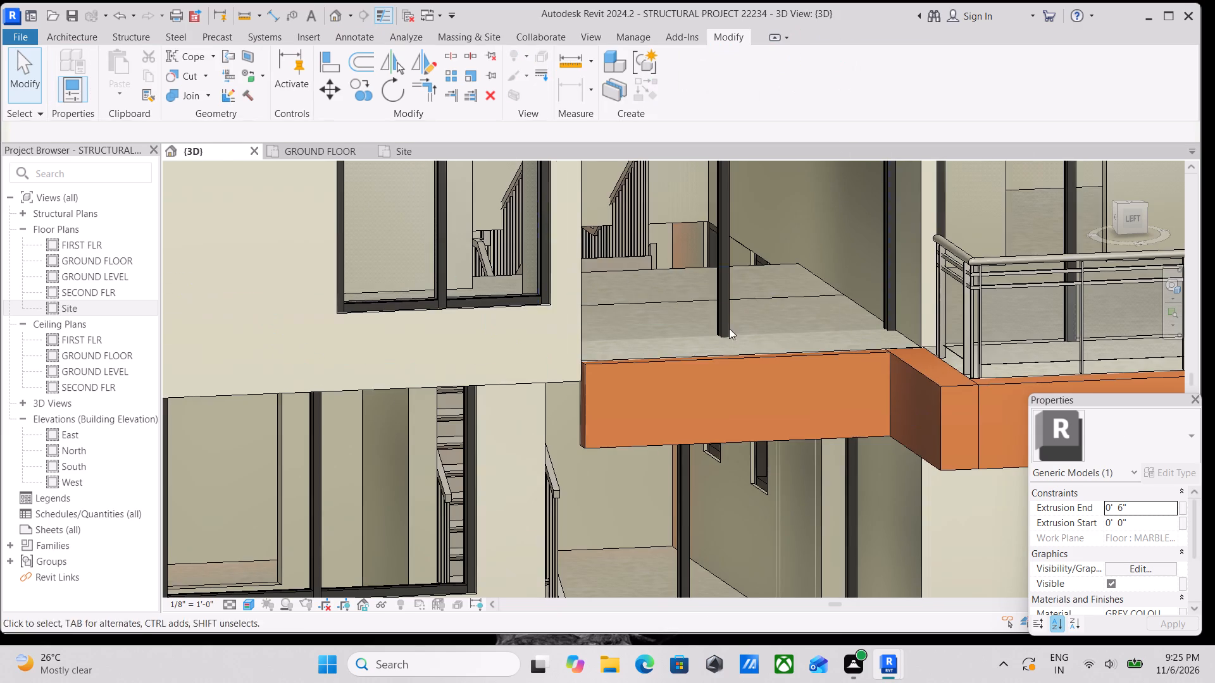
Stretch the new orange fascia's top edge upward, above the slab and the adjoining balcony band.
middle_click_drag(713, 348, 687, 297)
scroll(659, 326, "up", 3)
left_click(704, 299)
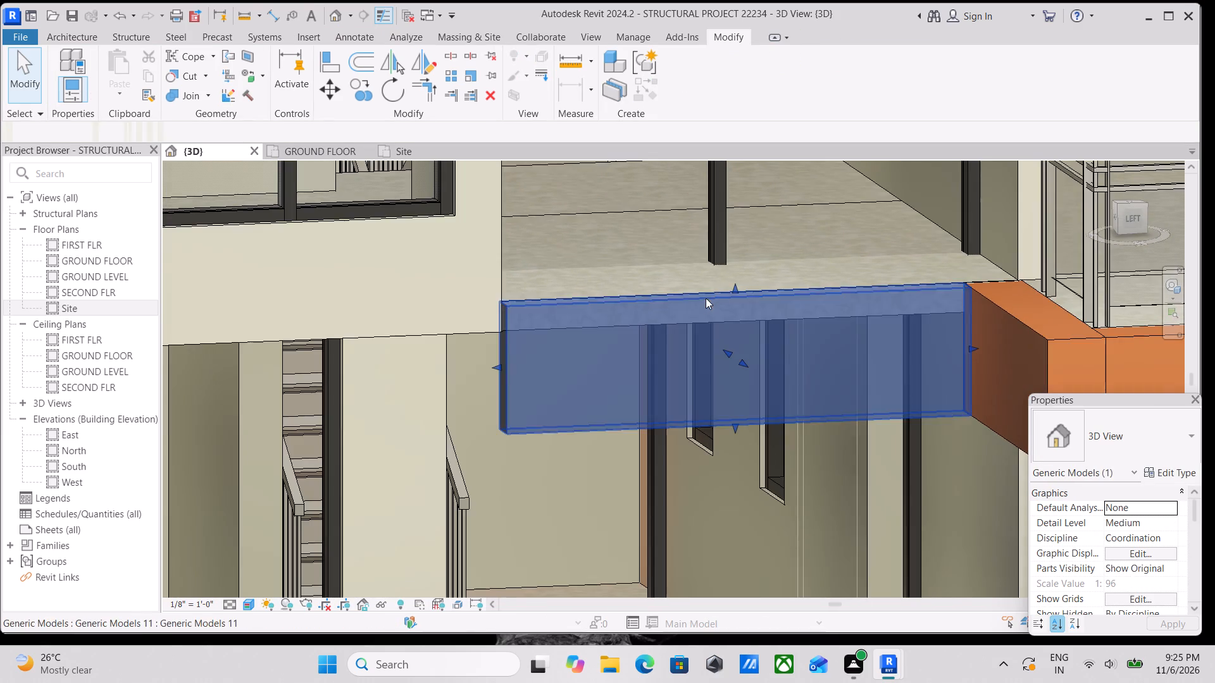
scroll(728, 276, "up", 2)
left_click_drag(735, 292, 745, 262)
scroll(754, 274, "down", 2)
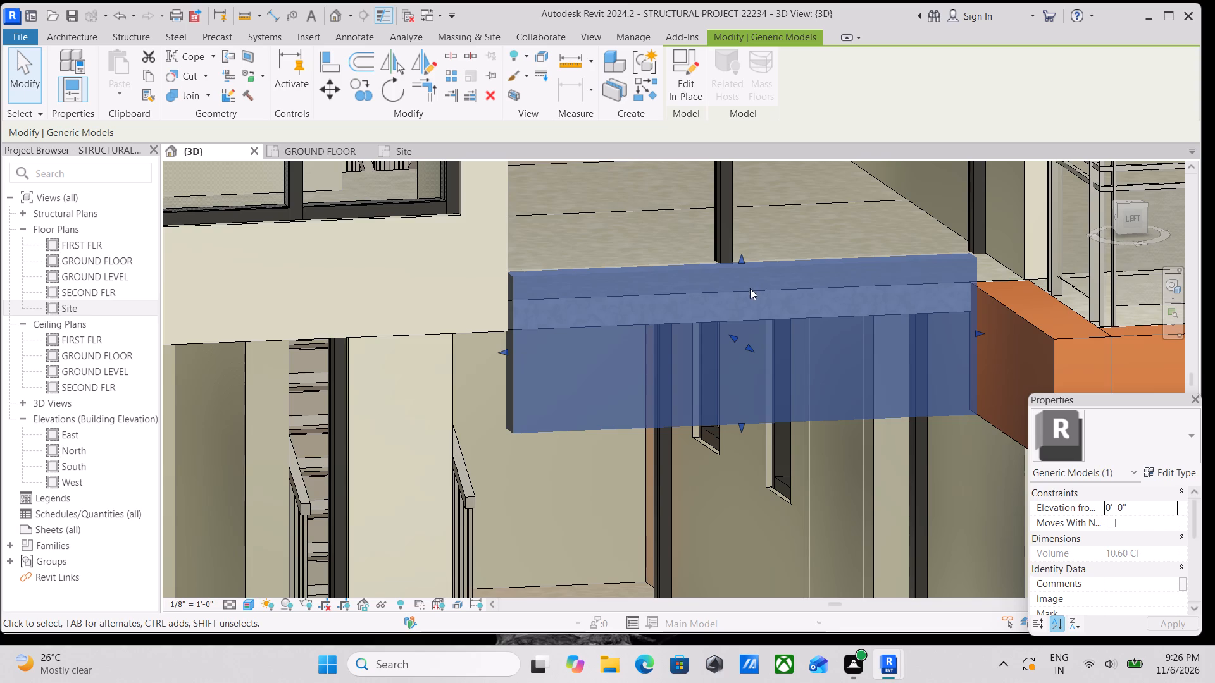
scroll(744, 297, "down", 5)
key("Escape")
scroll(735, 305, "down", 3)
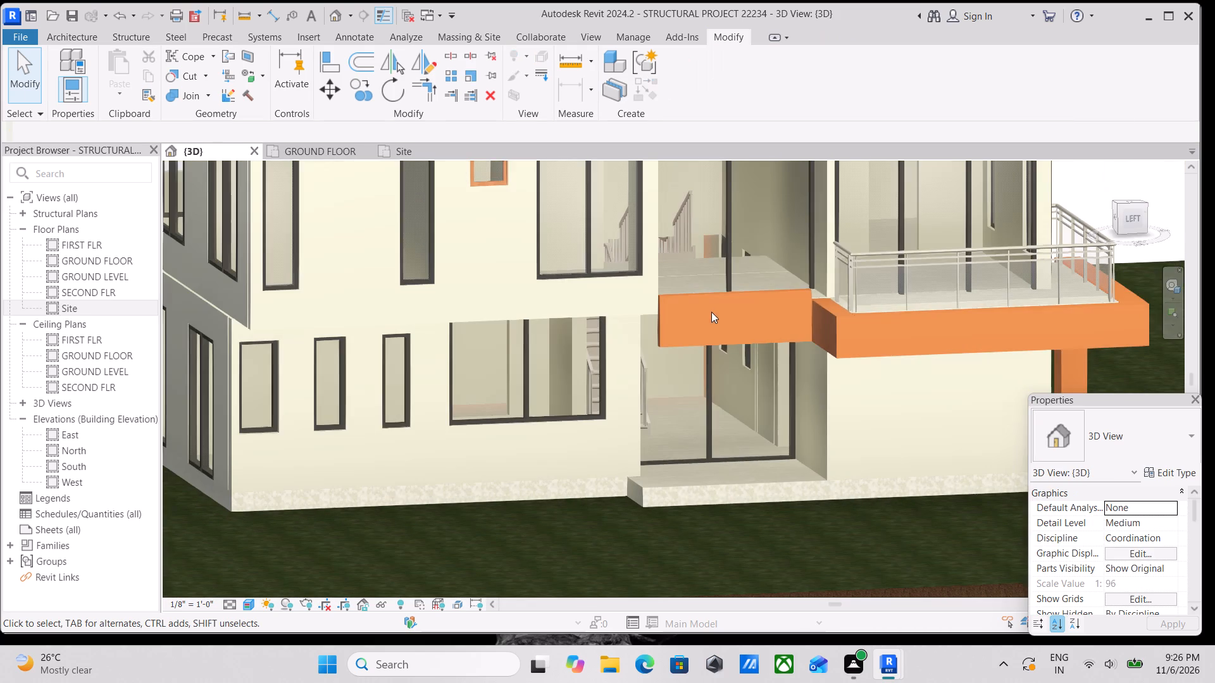
Examine the new fascia's height and its junction with the balcony band from the side and above.
middle_click_drag(711, 312, 801, 335, "shift")
middle_click_drag(809, 243, 788, 326)
scroll(822, 326, "up", 3)
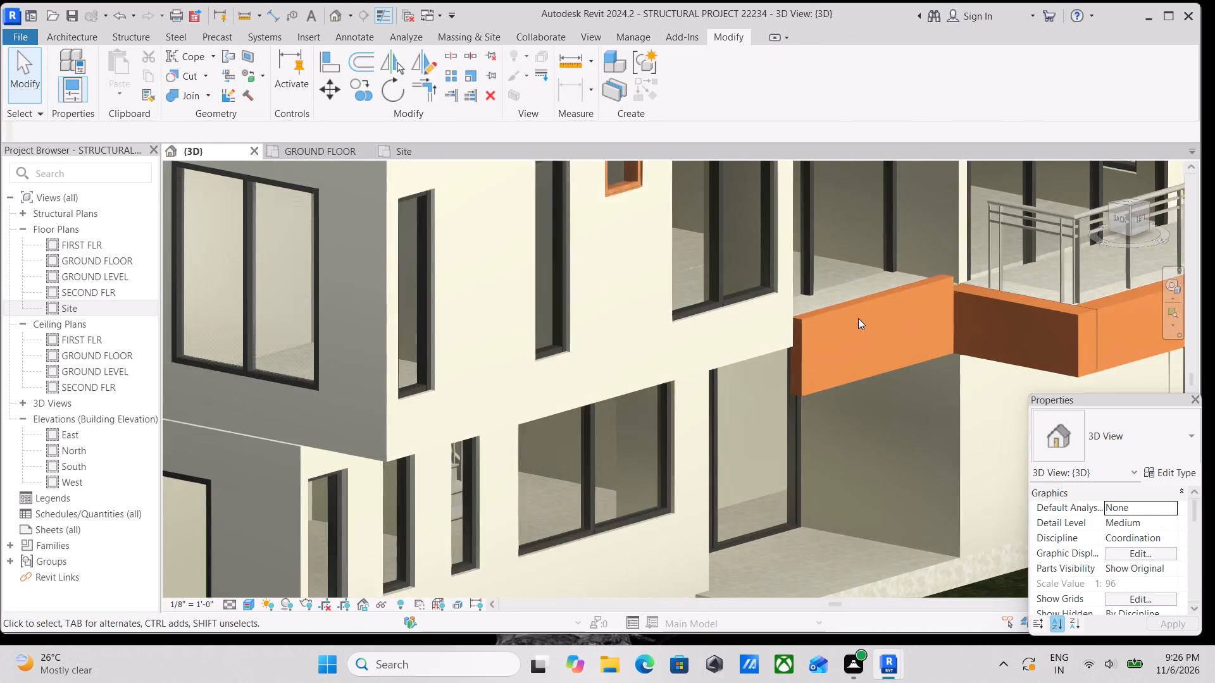
scroll(866, 312, "up", 2)
scroll(838, 286, "down", 1)
middle_click_drag(842, 289, 904, 344, "shift")
middle_click_drag(795, 293, 787, 489)
scroll(753, 269, "up", 2)
Lower the new fascia's top edge to line up with the top of the adjoining orange balcony band.
left_click(753, 269)
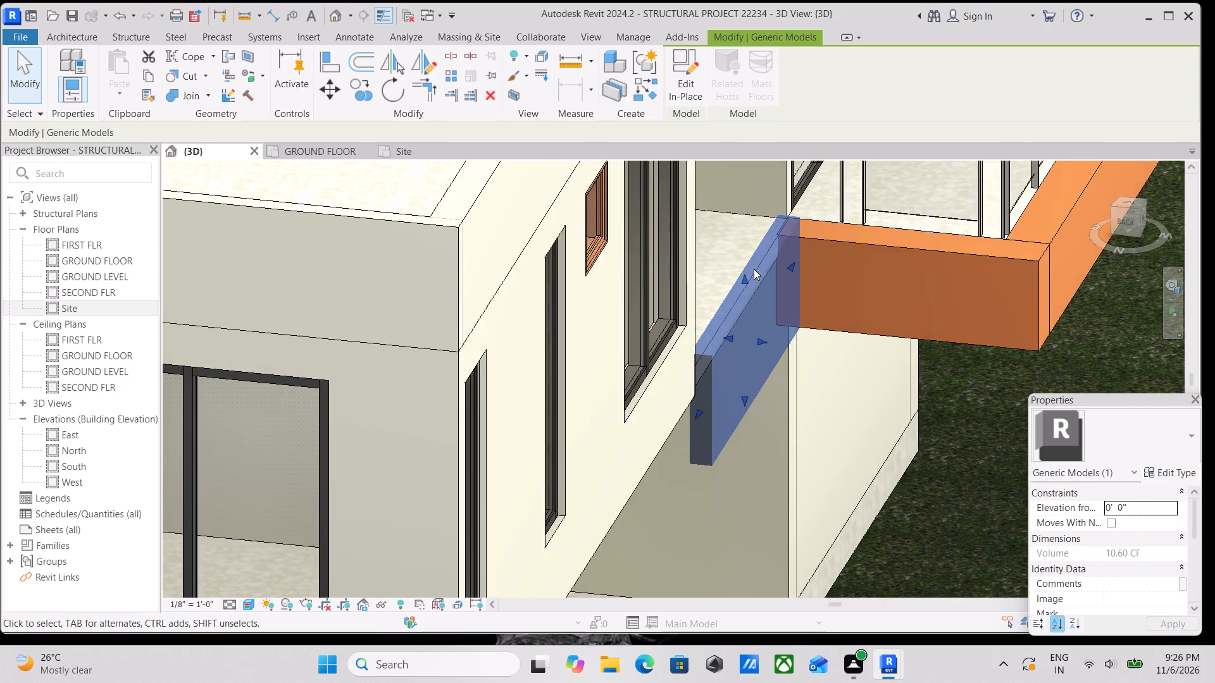
middle_click_drag(753, 271, 747, 373)
scroll(747, 372, "down", 2)
middle_click_drag(749, 375, 692, 515, "shift")
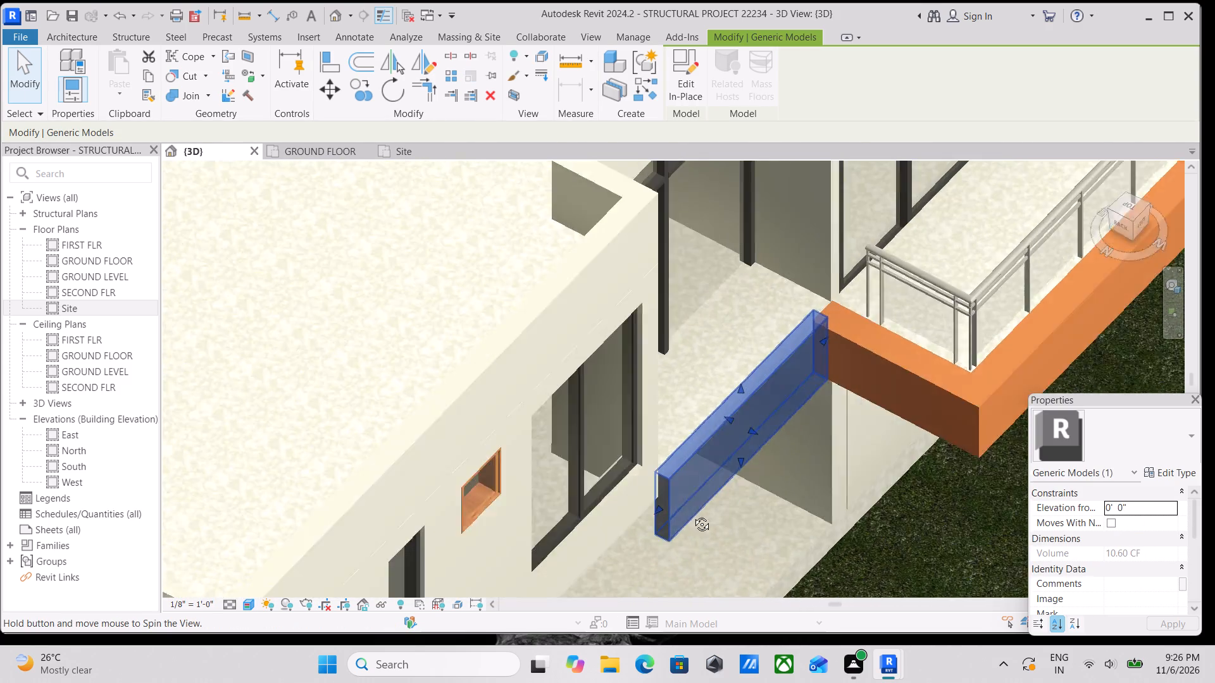
middle_click_drag(692, 515, 542, 507, "shift")
middle_click_drag(787, 401, 568, 312, "shift")
middle_click_drag(702, 384, 795, 456, "shift")
scroll(791, 448, "up", 1)
scroll(744, 366, "up", 2)
scroll(738, 376, "down", 1)
middle_click_drag(742, 377, 833, 324, "shift")
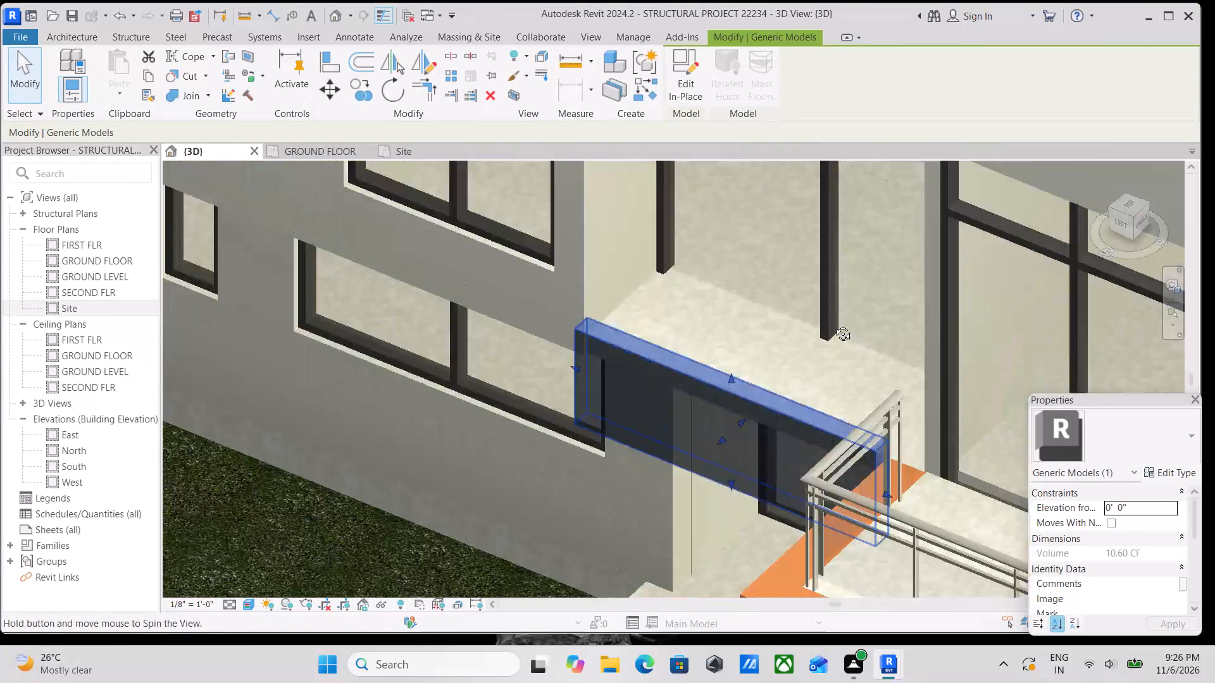
middle_click_drag(833, 324, 883, 227, "shift")
middle_click_drag(757, 346, 797, 271, "shift")
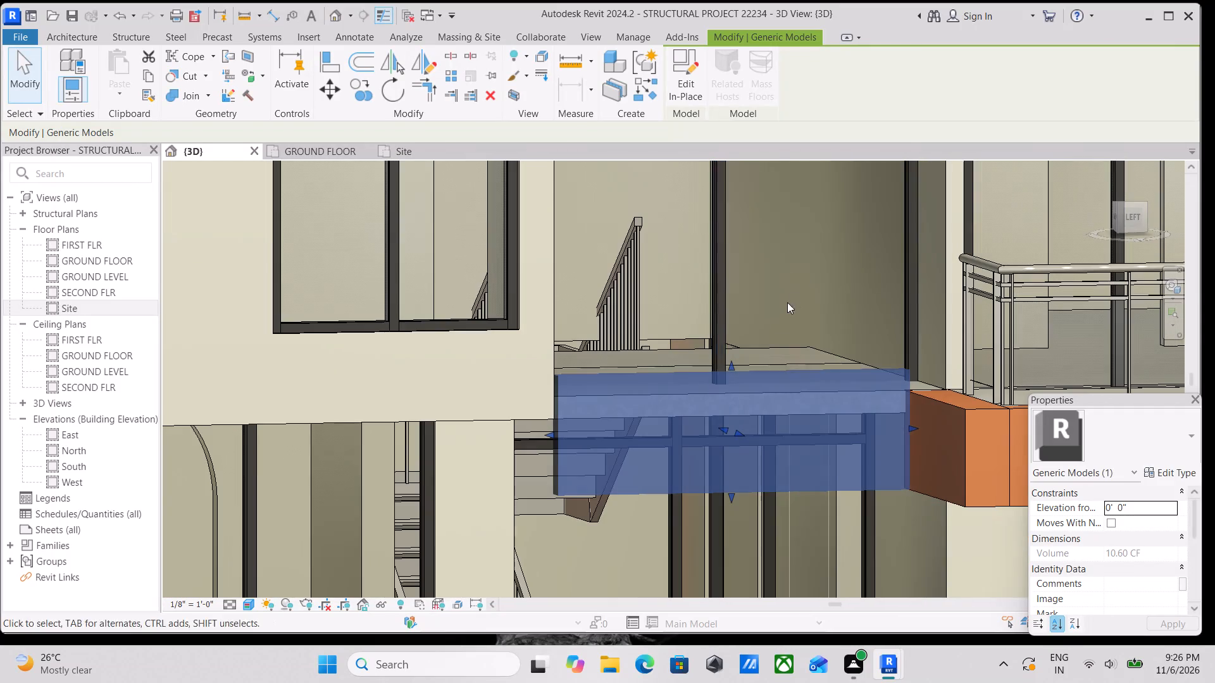
left_click_drag(734, 370, 733, 393)
key("Escape")
Examine the adjusted fascia from above and from the left side, including its wall end and corner with the balcony band.
scroll(724, 350, "down", 3)
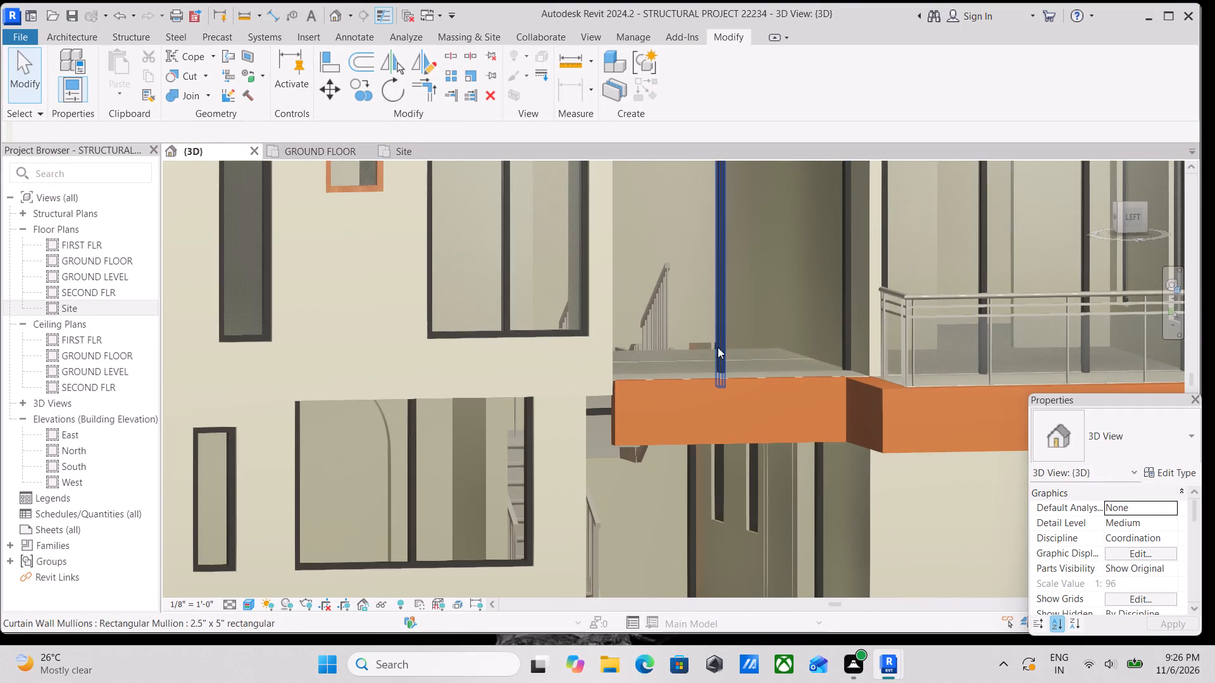
middle_click_drag(715, 331, 817, 416, "shift")
scroll(793, 378, "up", 2)
middle_click_drag(783, 367, 849, 418, "shift")
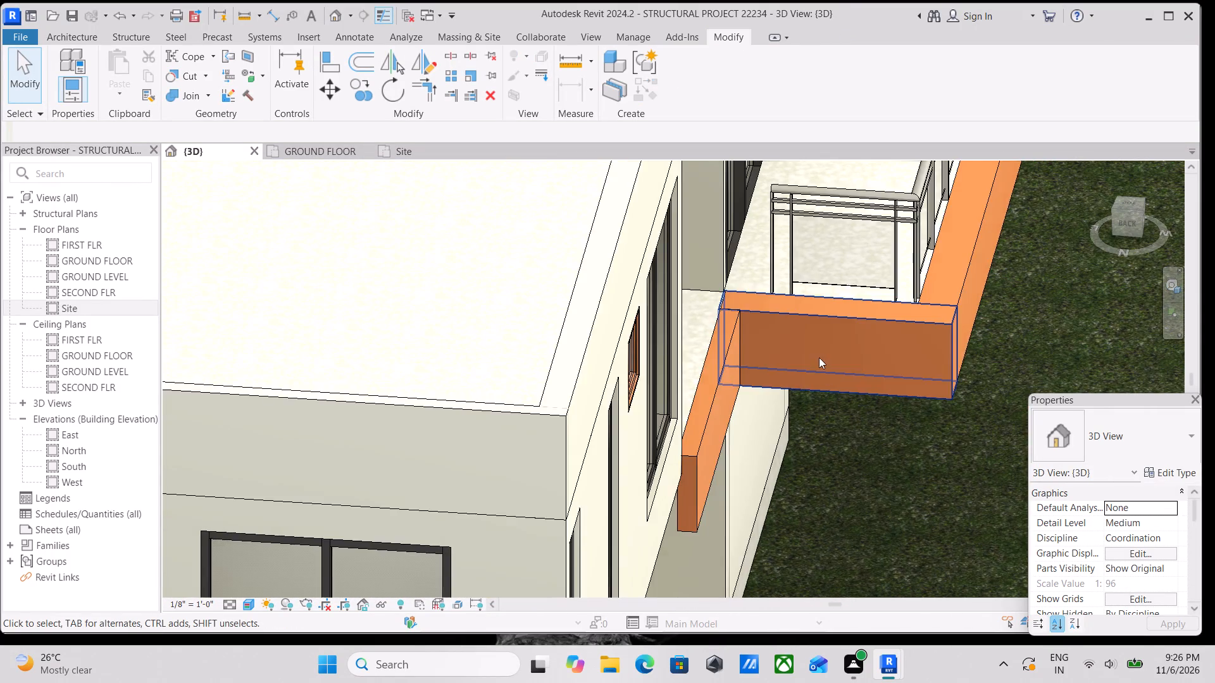
middle_click_drag(818, 356, 721, 405, "shift")
scroll(761, 385, "up", 2)
scroll(761, 385, "down", 2)
middle_click_drag(759, 383, 780, 341)
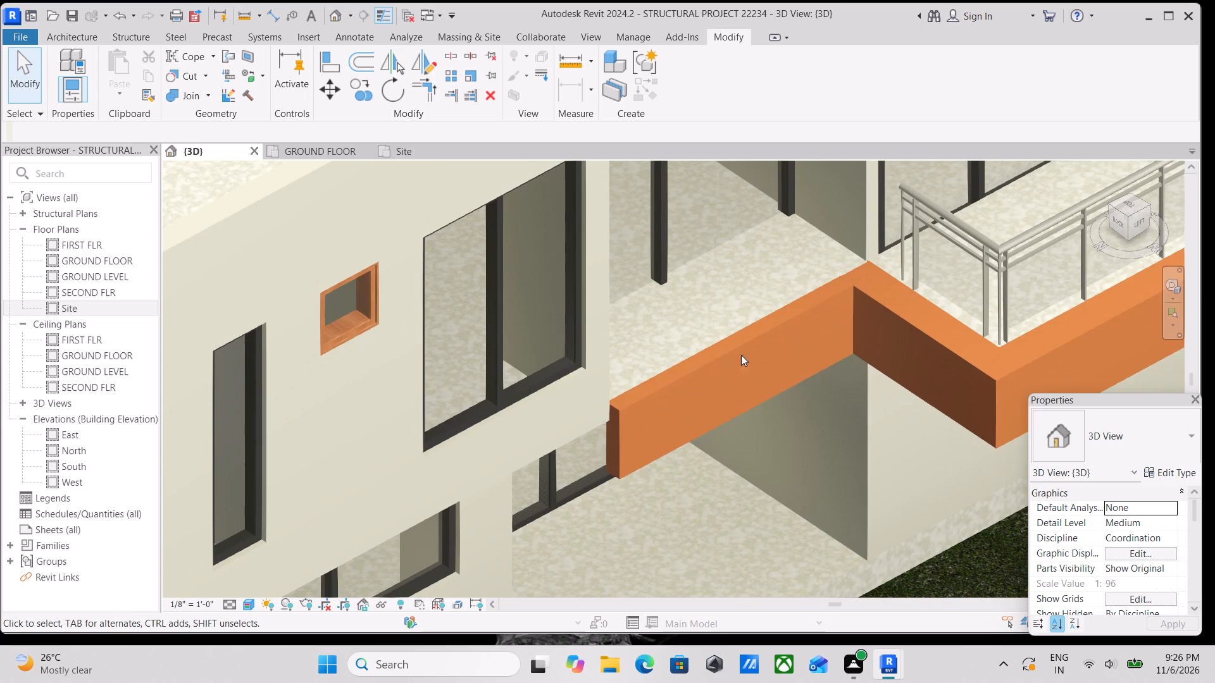
scroll(664, 392, "down", 1)
middle_click_drag(664, 392, 684, 367)
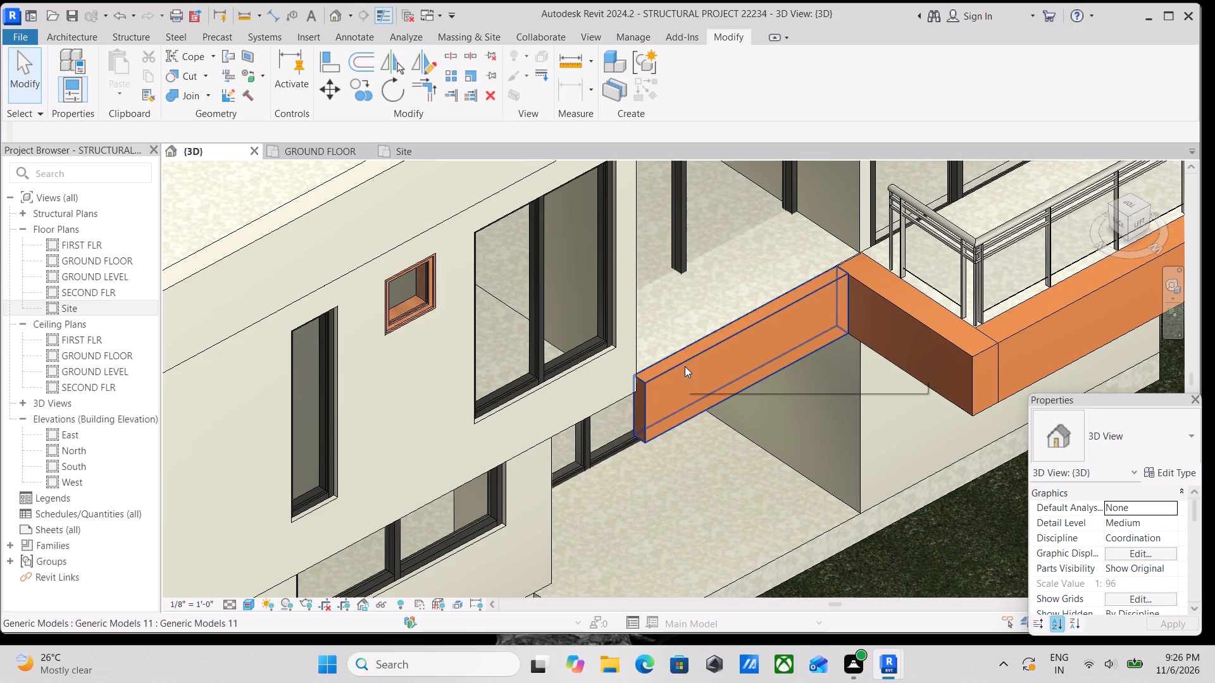
scroll(685, 366, "up", 3)
scroll(690, 293, "down", 4)
middle_click_drag(707, 281, 785, 239)
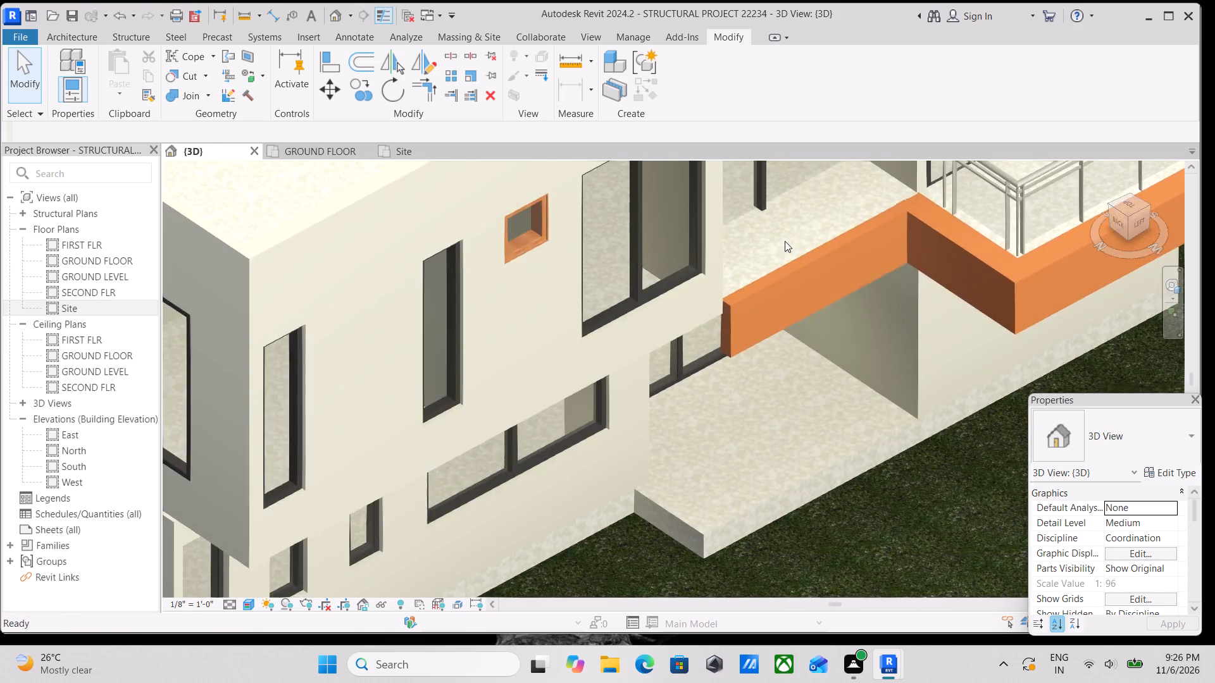
scroll(783, 250, "up", 1)
scroll(754, 309, "down", 3)
middle_click_drag(754, 309, 785, 281)
middle_click_drag(755, 287, 686, 125)
middle_click_drag(764, 245, 685, 211, "shift")
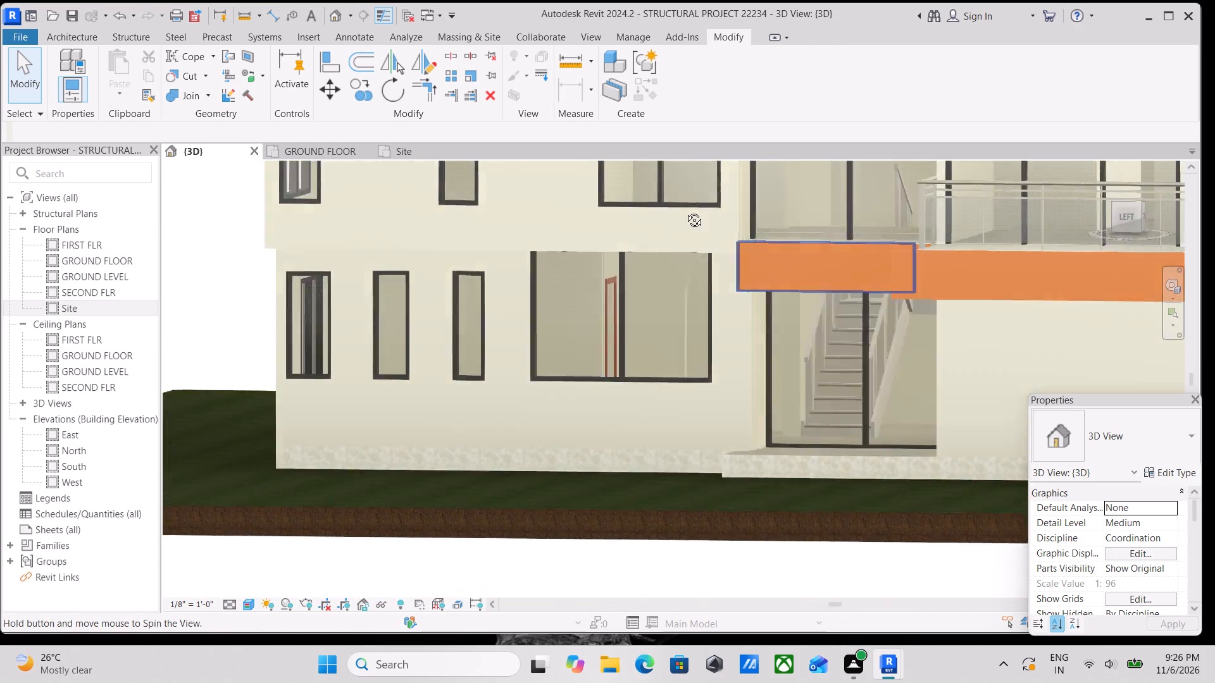
Examine the left and back facades, including the side entrance below the new orange fascia.
middle_click_drag(685, 211, 835, 253, "shift")
middle_click_drag(644, 266, 796, 277)
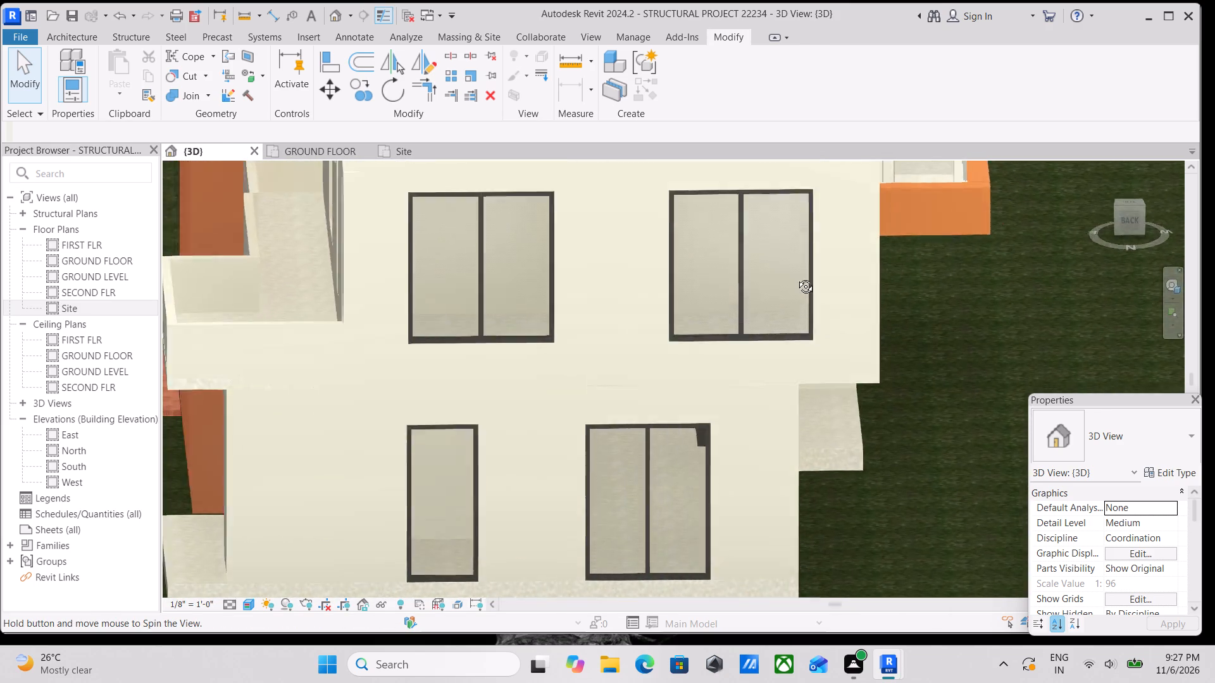
middle_click_drag(796, 277, 549, 348)
middle_click_drag(753, 274, 885, 226)
scroll(885, 226, "down", 1)
middle_click_drag(885, 226, 795, 202)
middle_click(803, 225, "shift")
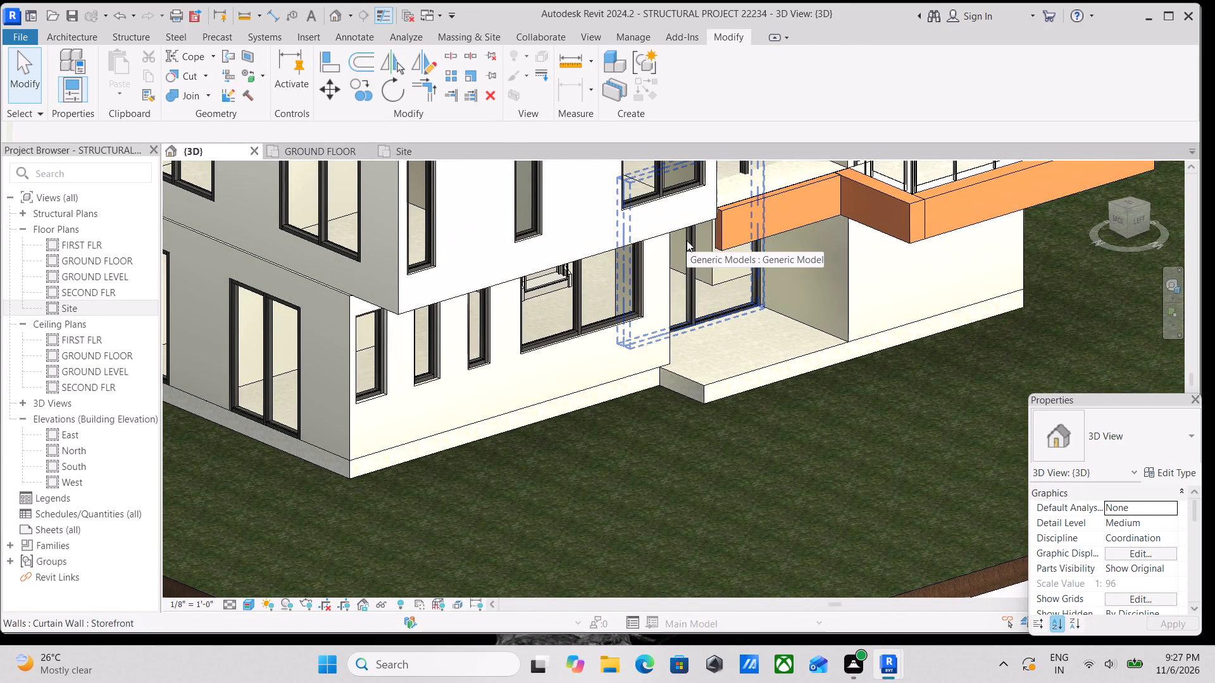
scroll(687, 240, "up", 1)
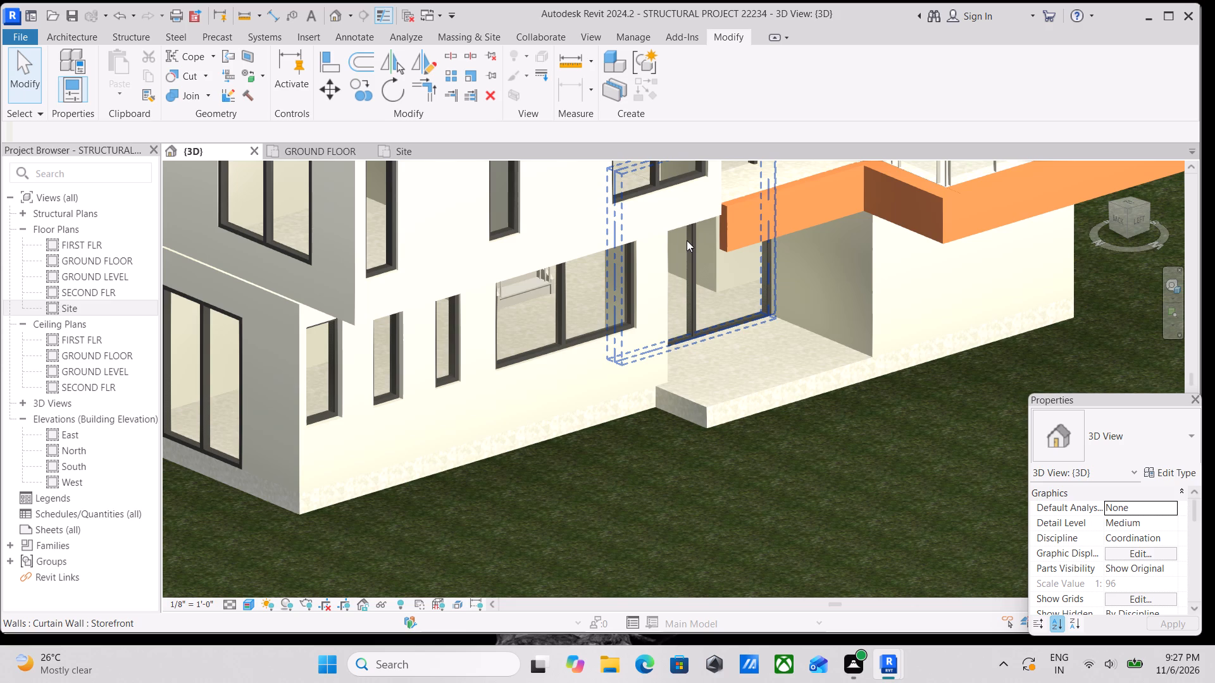
scroll(661, 244, "up", 3)
scroll(557, 257, "down", 4)
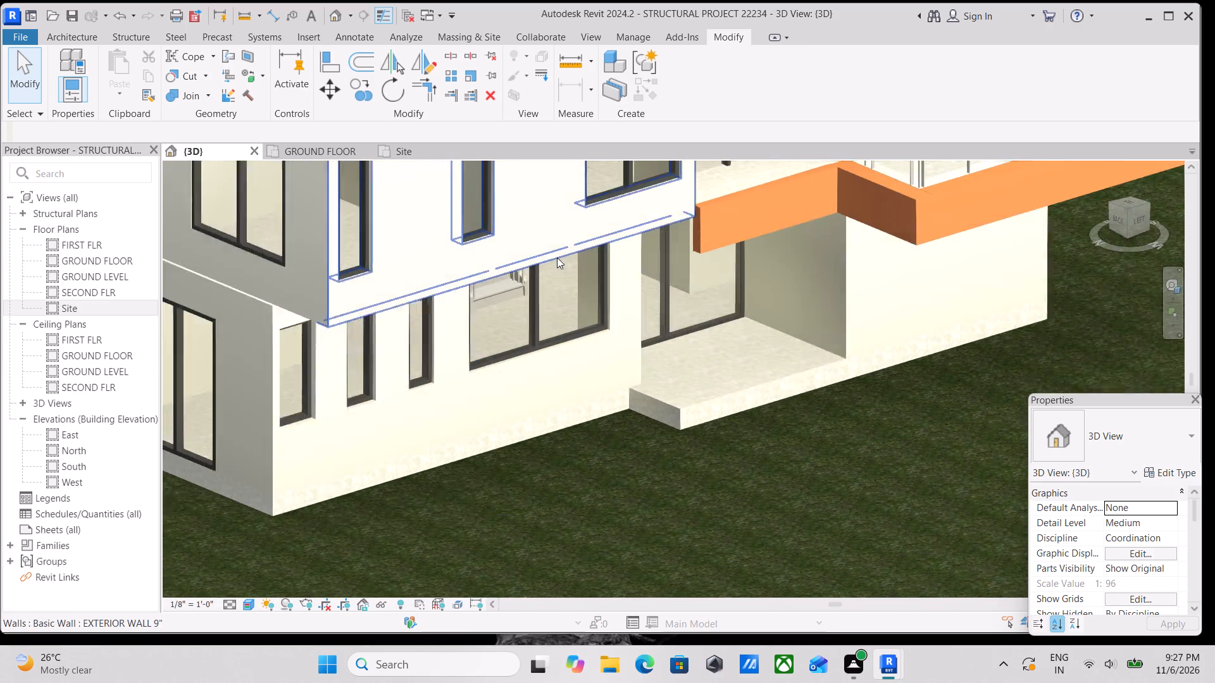
Examine the right facade's full-height slatted orange cladding, its top slab and the balconies on both sides.
middle_click_drag(544, 259, 655, 298, "shift")
middle_click_drag(648, 288, 697, 170)
middle_click_drag(625, 278, 682, 236, "shift")
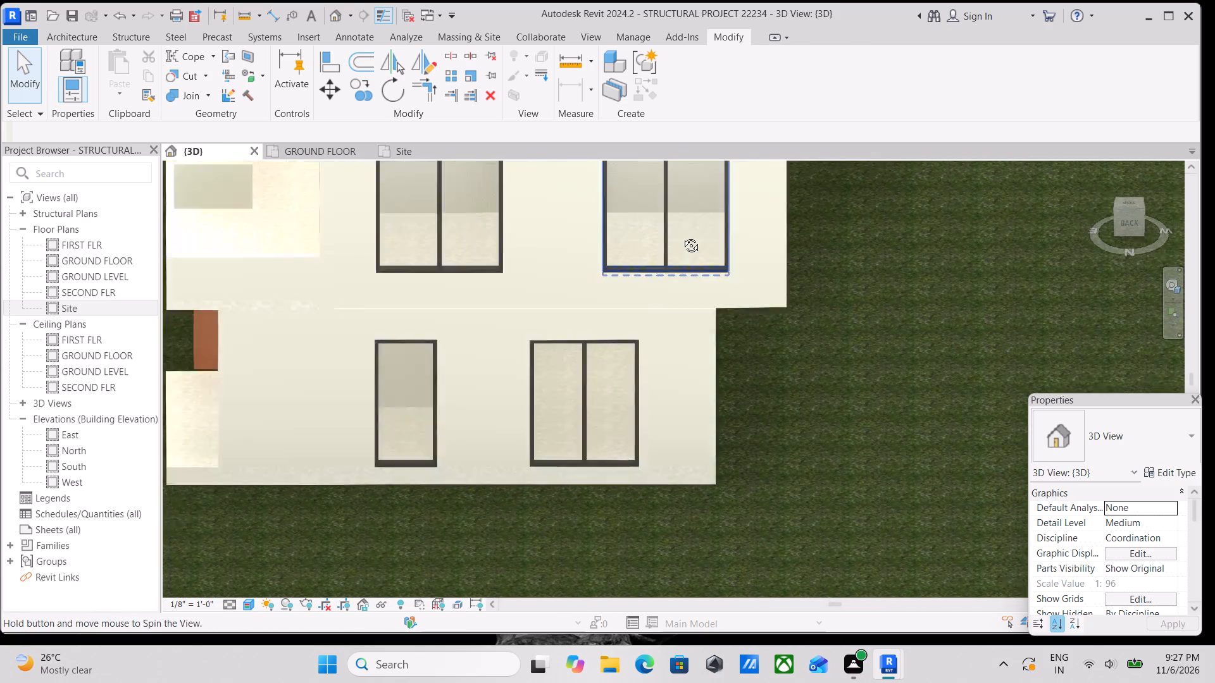
middle_click_drag(682, 236, 722, 180, "shift")
middle_click_drag(707, 211, 740, 293)
middle_click_drag(751, 326, 775, 337, "shift")
middle_click_drag(675, 288, 694, 379)
middle_click_drag(639, 224, 703, 321)
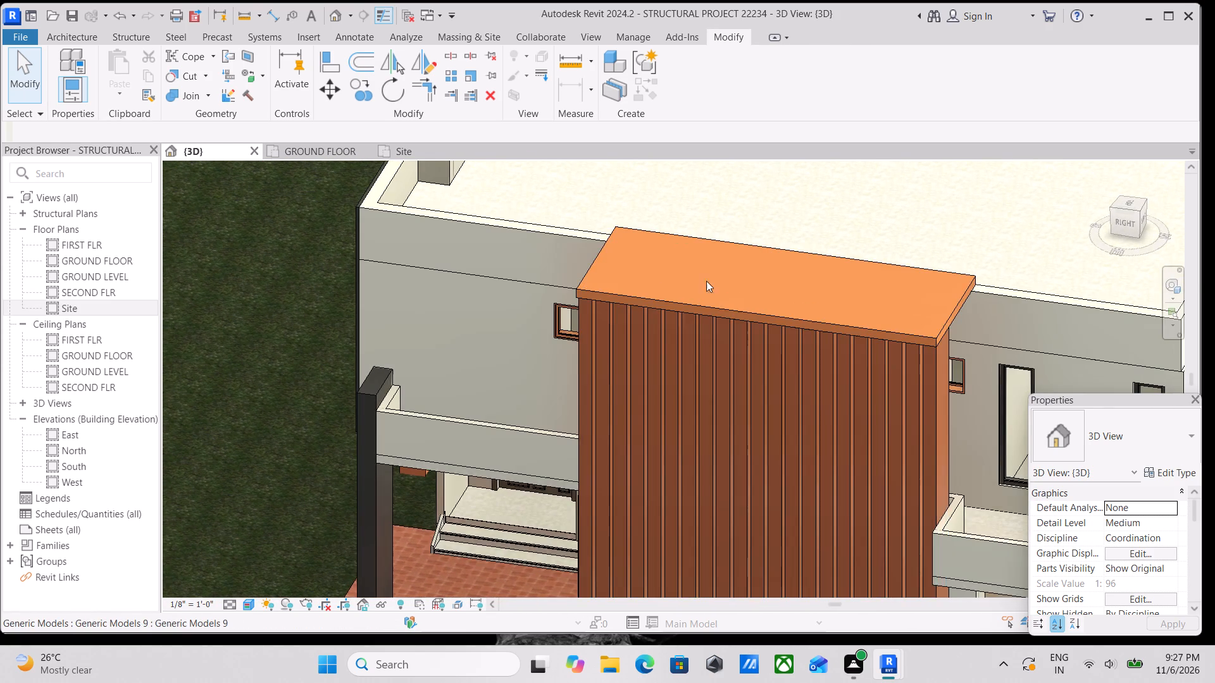
middle_click_drag(721, 298, 542, 123)
middle_click_drag(596, 202, 644, 182, "shift")
middle_click_drag(709, 272, 564, 376)
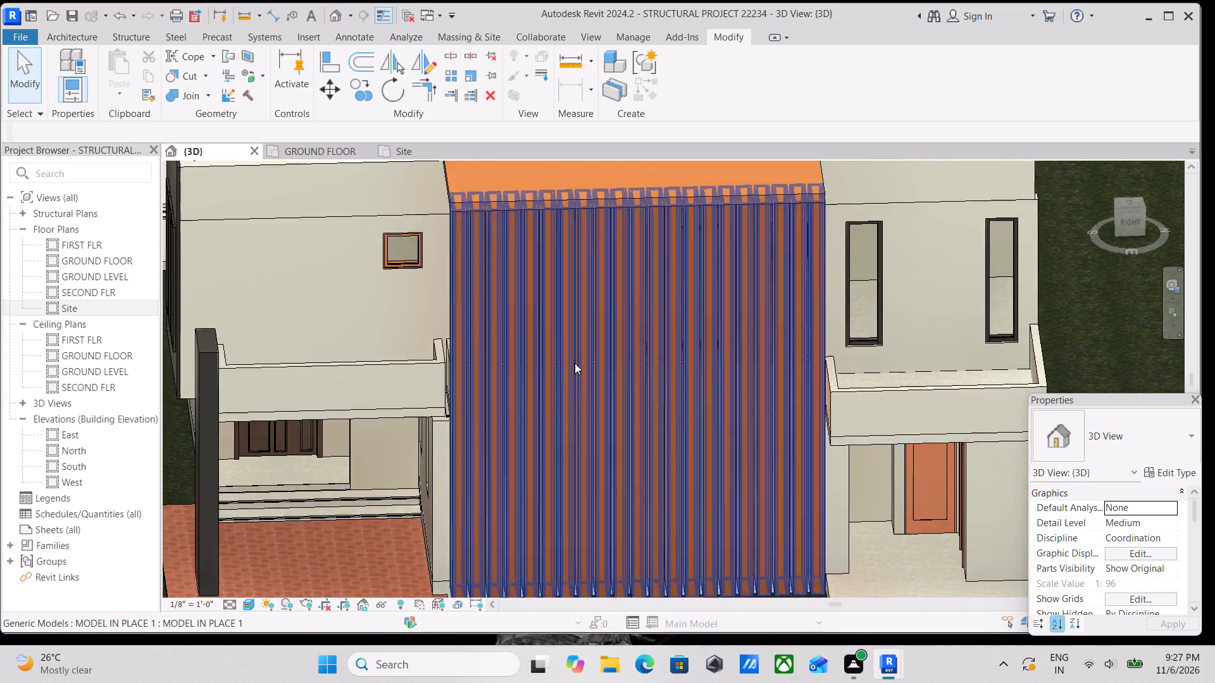
scroll(603, 354, "up", 1)
middle_click_drag(535, 243, 456, 311)
middle_click_drag(471, 293, 492, 240, "shift")
middle_click_drag(583, 268, 539, 317)
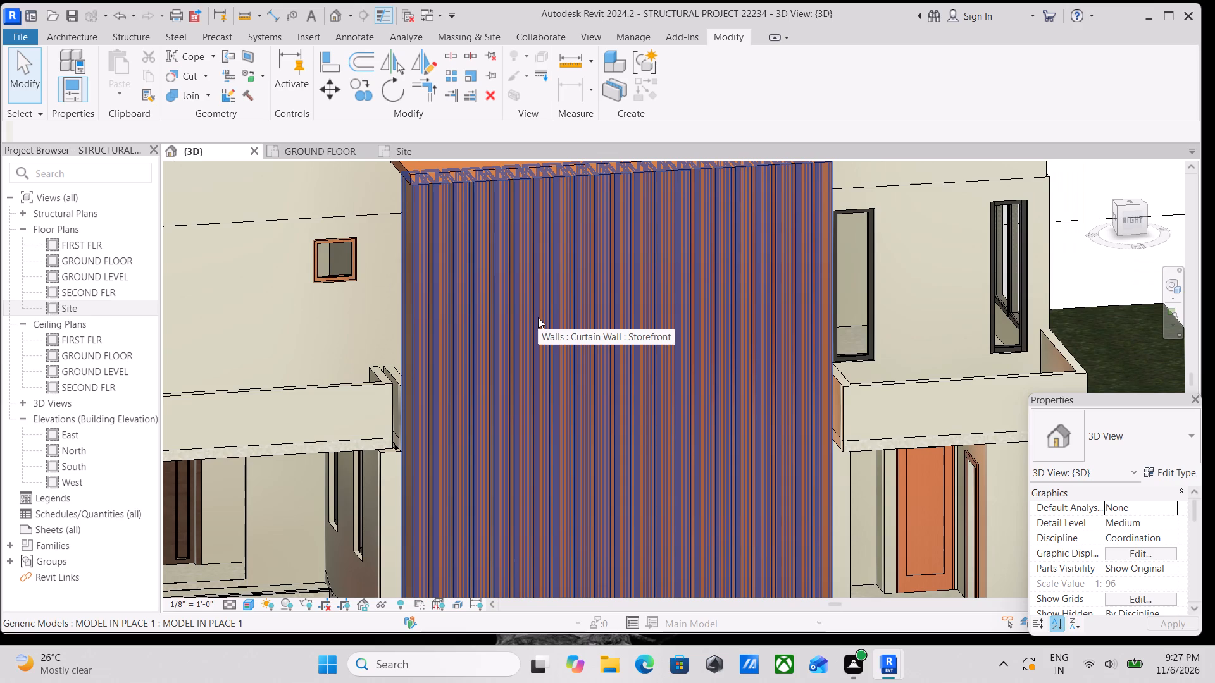
scroll(544, 320, "down", 4)
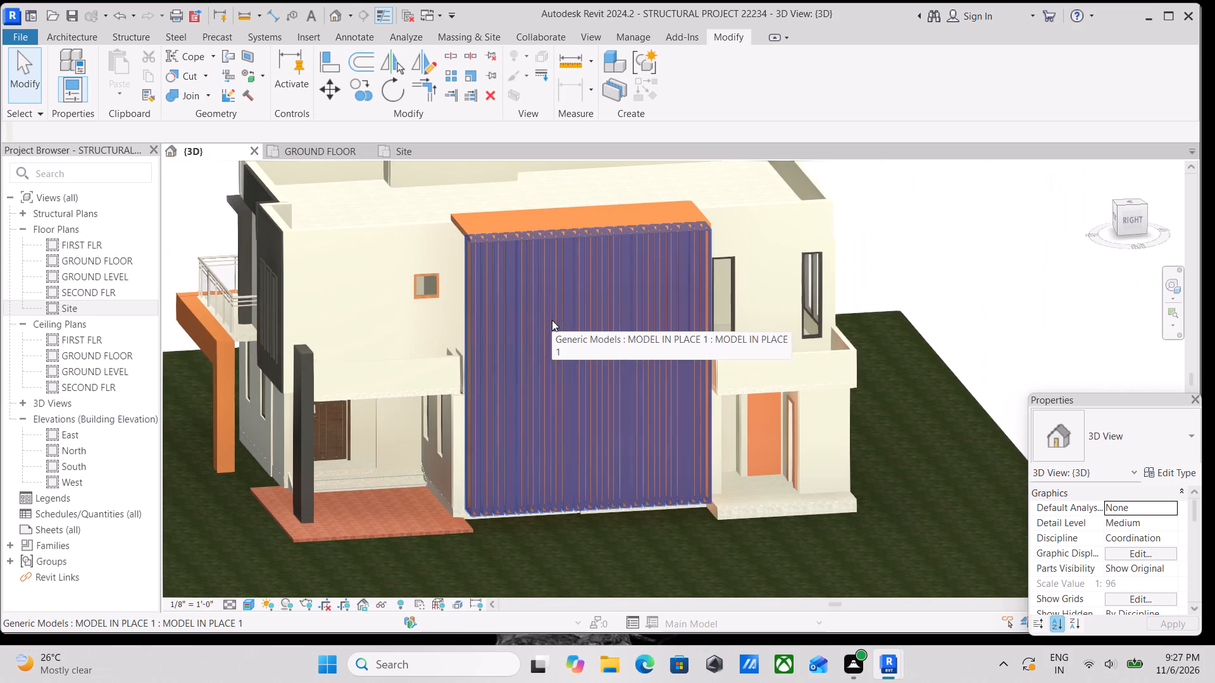
scroll(552, 320, "up", 3)
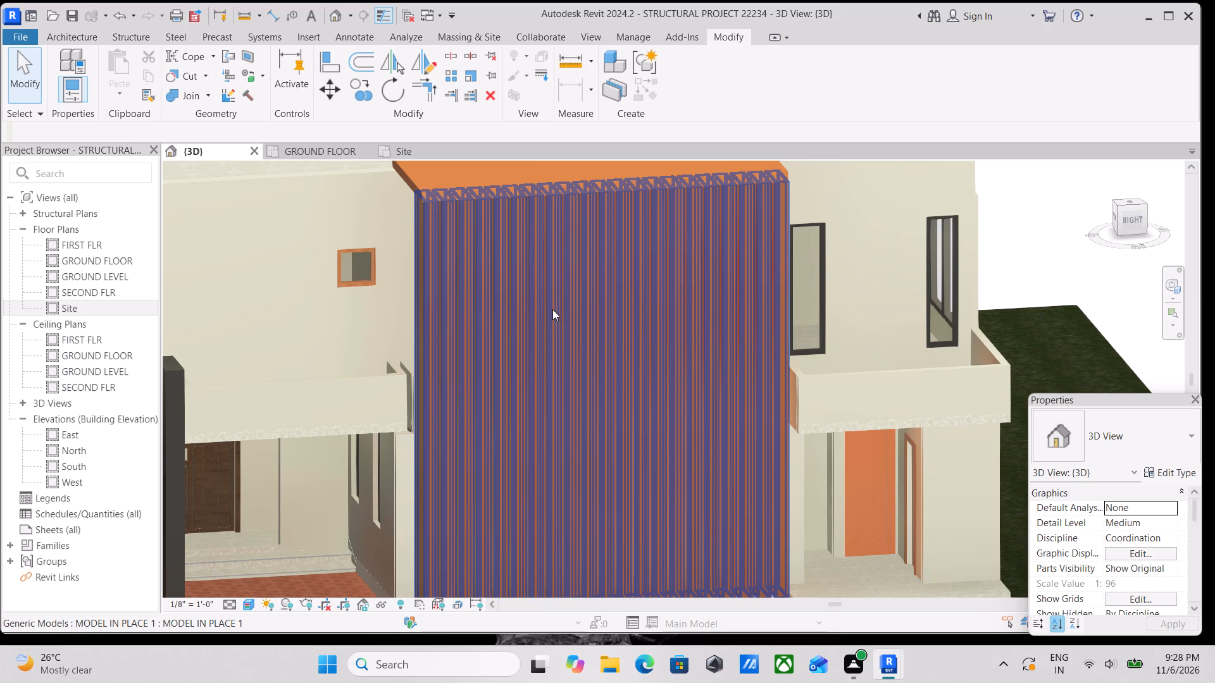
scroll(502, 331, "up", 3)
scroll(489, 329, "down", 6)
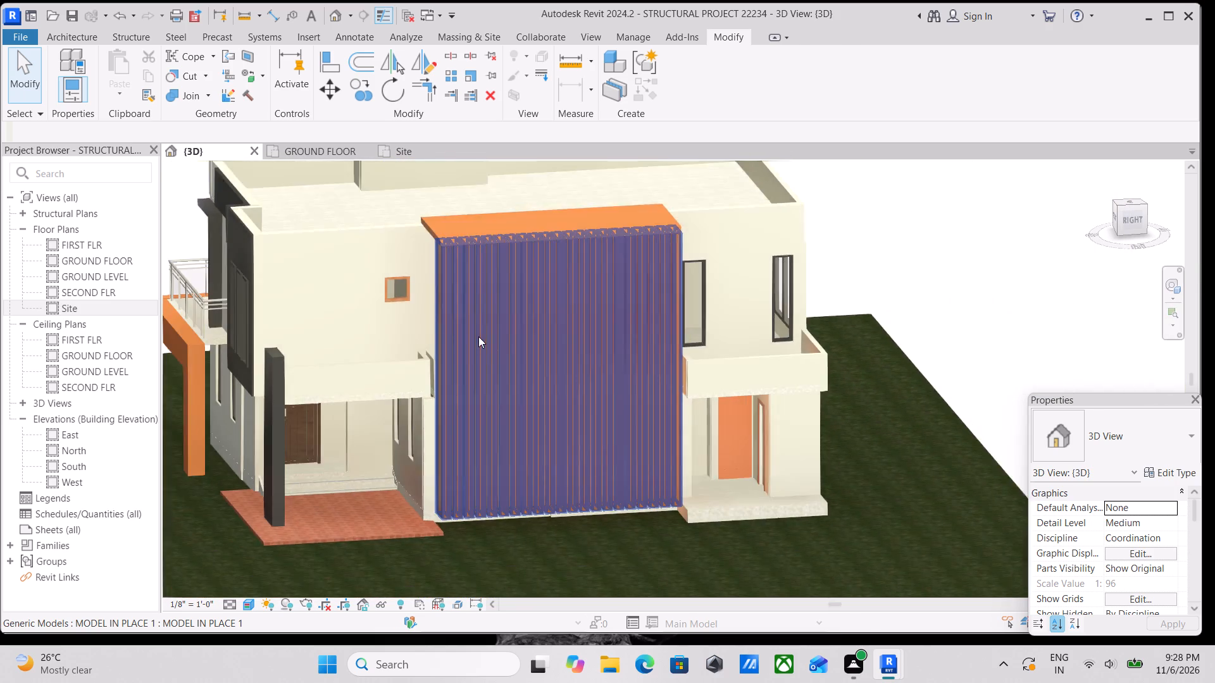
Examine the left and back facades from low angles, including the new fascia's alignment with the balcony band.
middle_click_drag(478, 336, 475, 268)
scroll(412, 359, "up", 2)
scroll(406, 337, "down", 3)
middle_click_drag(394, 299, 539, 348, "shift")
middle_click_drag(521, 328, 546, 275)
middle_click_drag(444, 319, 600, 318)
scroll(600, 318, "up", 2, "shift")
middle_click_drag(549, 315, 629, 304, "shift")
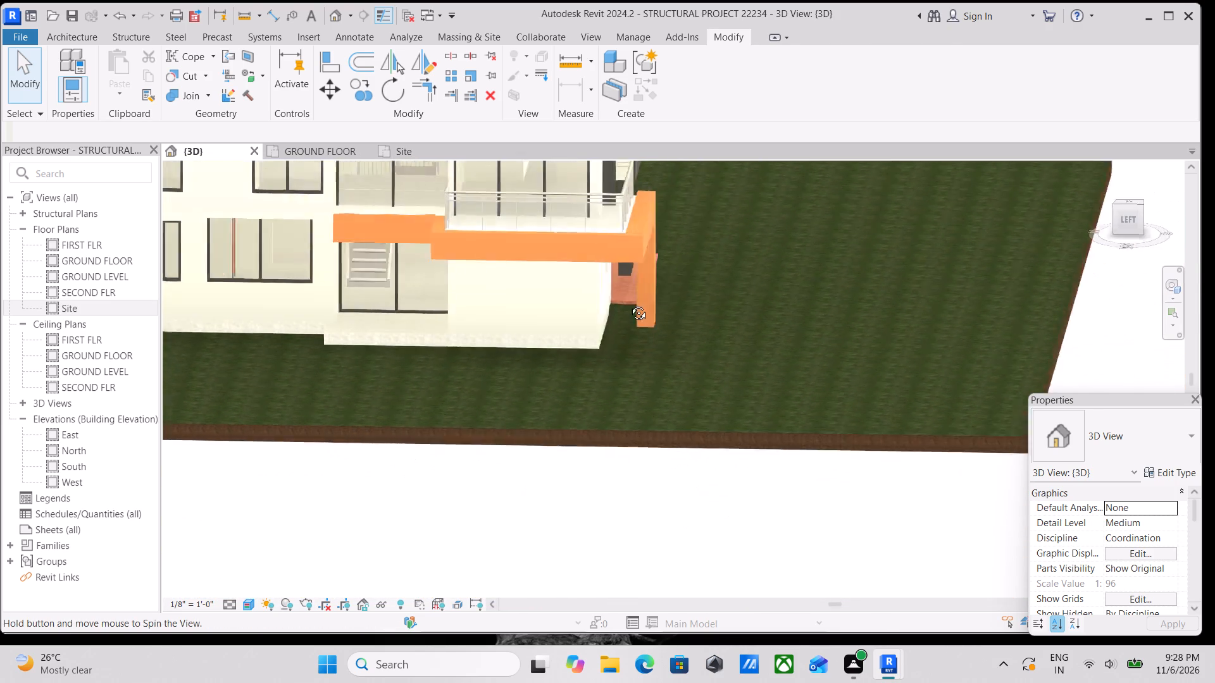
middle_click_drag(629, 304, 668, 297, "shift")
middle_click_drag(520, 302, 630, 269, "shift")
scroll(357, 238, "up", 2)
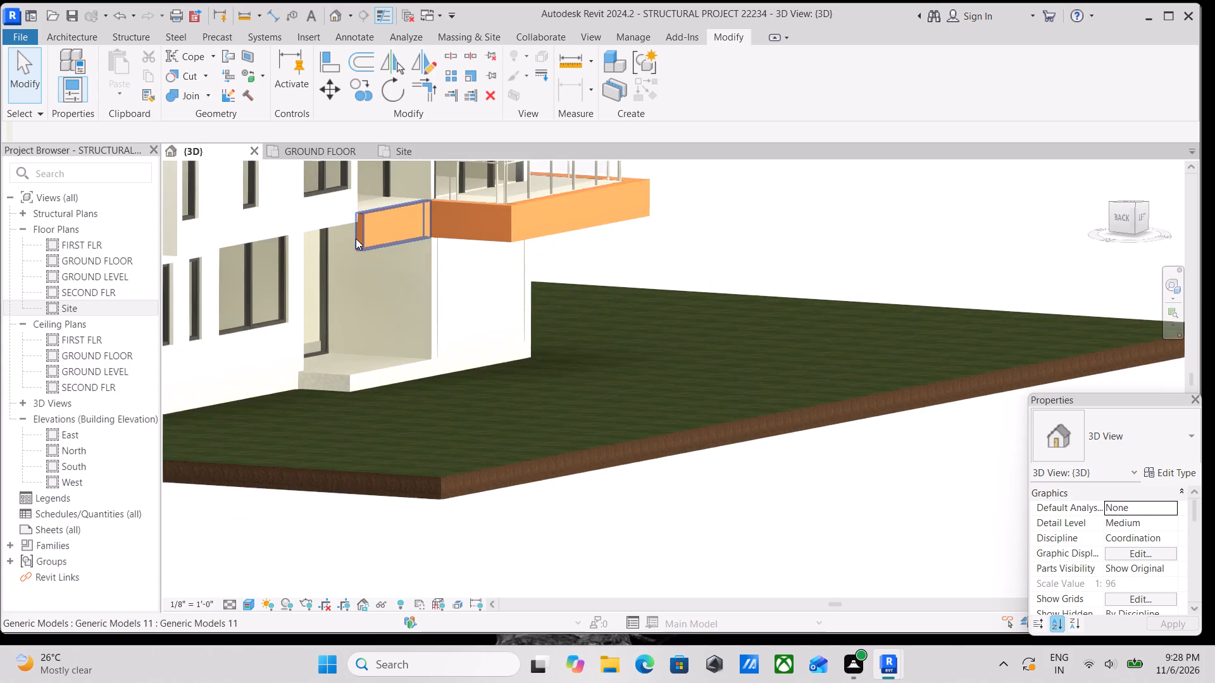
middle_click_drag(356, 238, 464, 237, "shift")
middle_click_drag(420, 280, 535, 246)
scroll(535, 246, "up", 1)
scroll(533, 248, "down", 3)
middle_click_drag(471, 262, 540, 276)
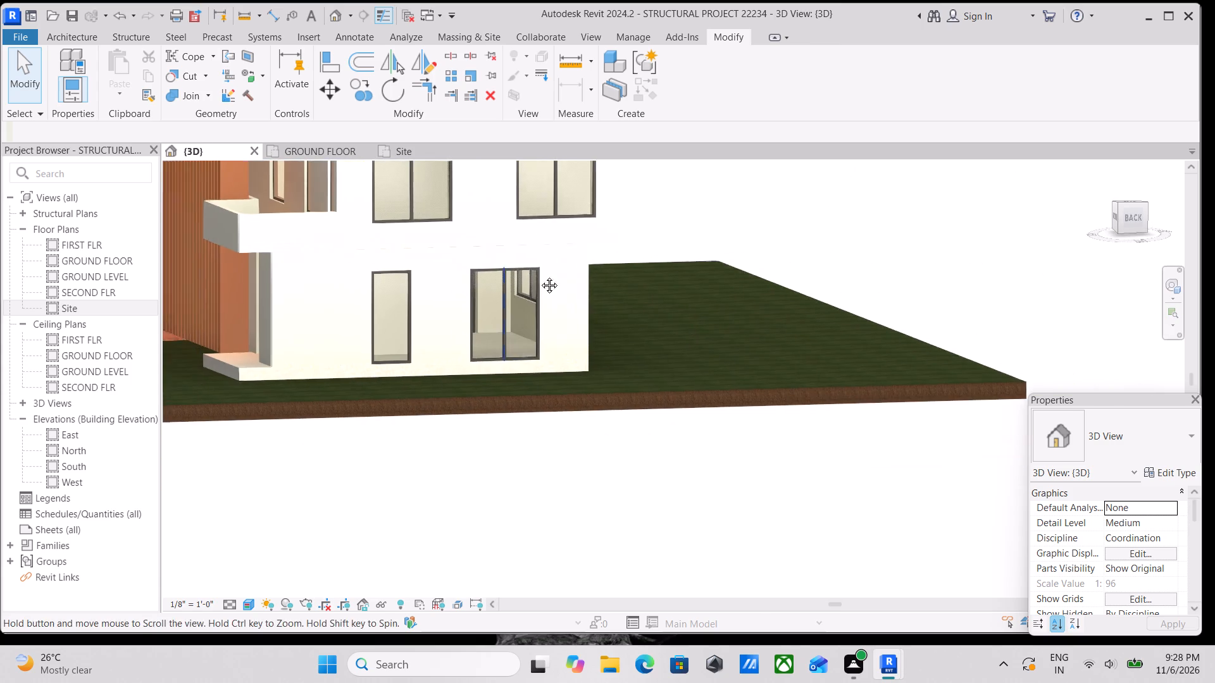
middle_click_drag(540, 276, 541, 276)
scroll(417, 236, "down", 2)
middle_click_drag(418, 237, 440, 274)
middle_click_drag(476, 228, 444, 232, "shift")
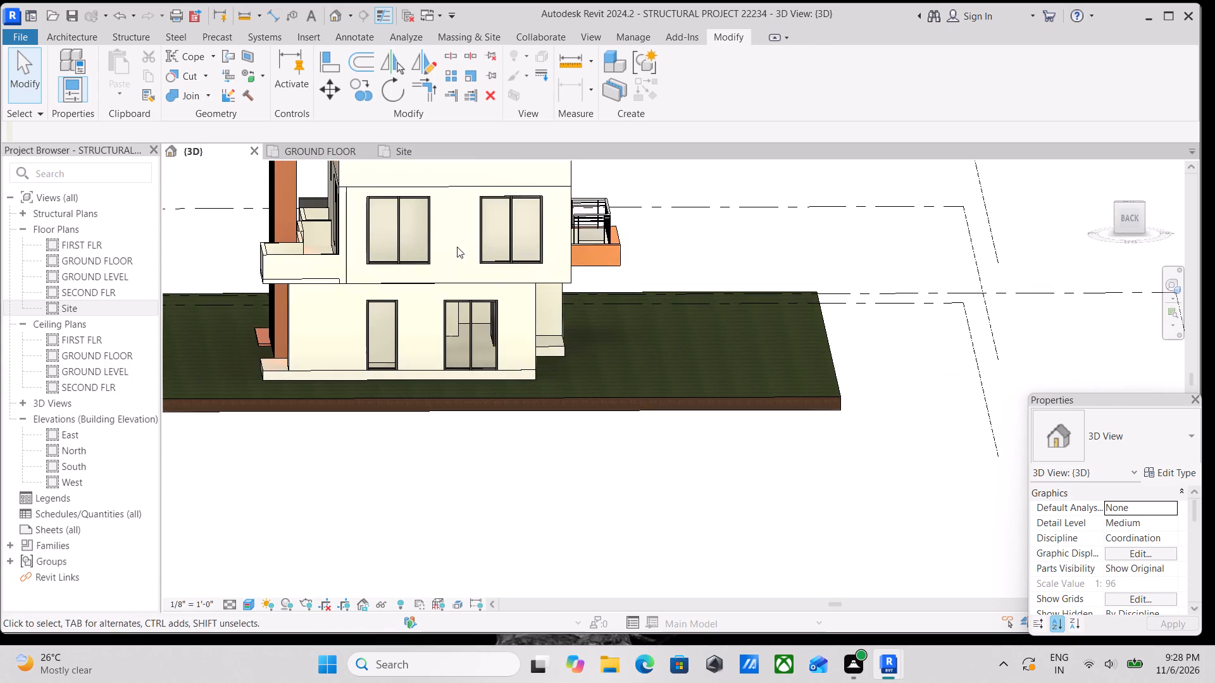
scroll(490, 244, "up", 1)
middle_click_drag(534, 238, 297, 225, "shift")
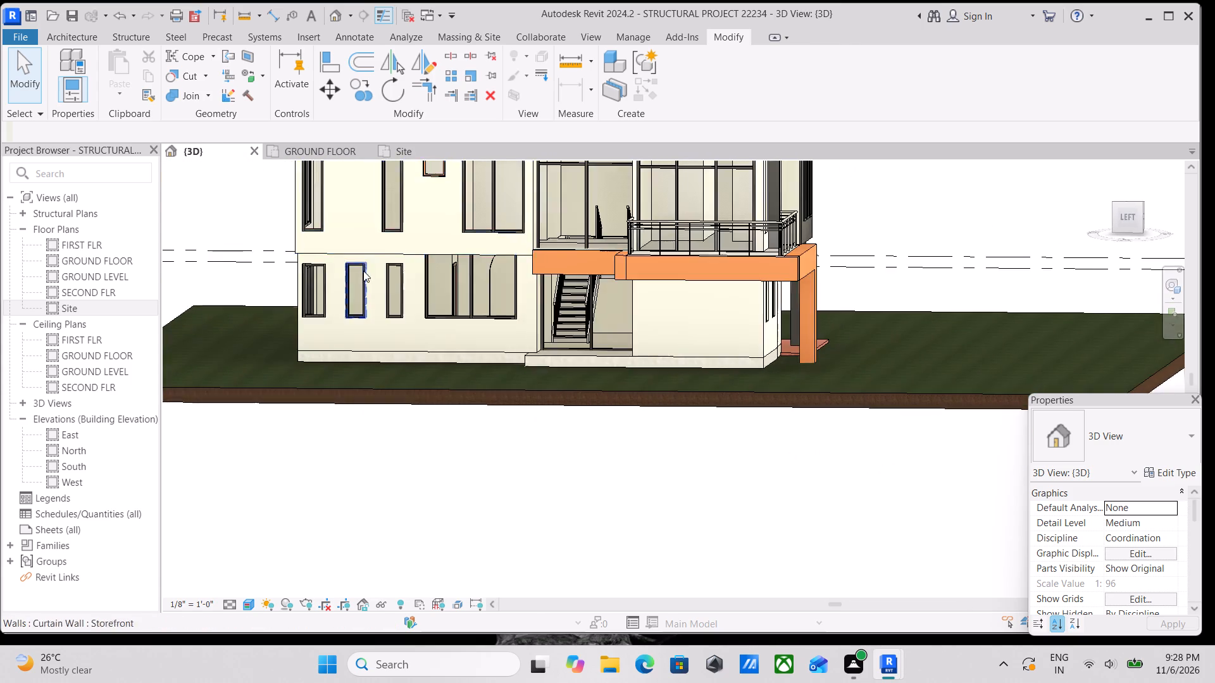
middle_click_drag(356, 252, 523, 171)
middle_click_drag(482, 231, 530, 231)
scroll(532, 232, "up", 1)
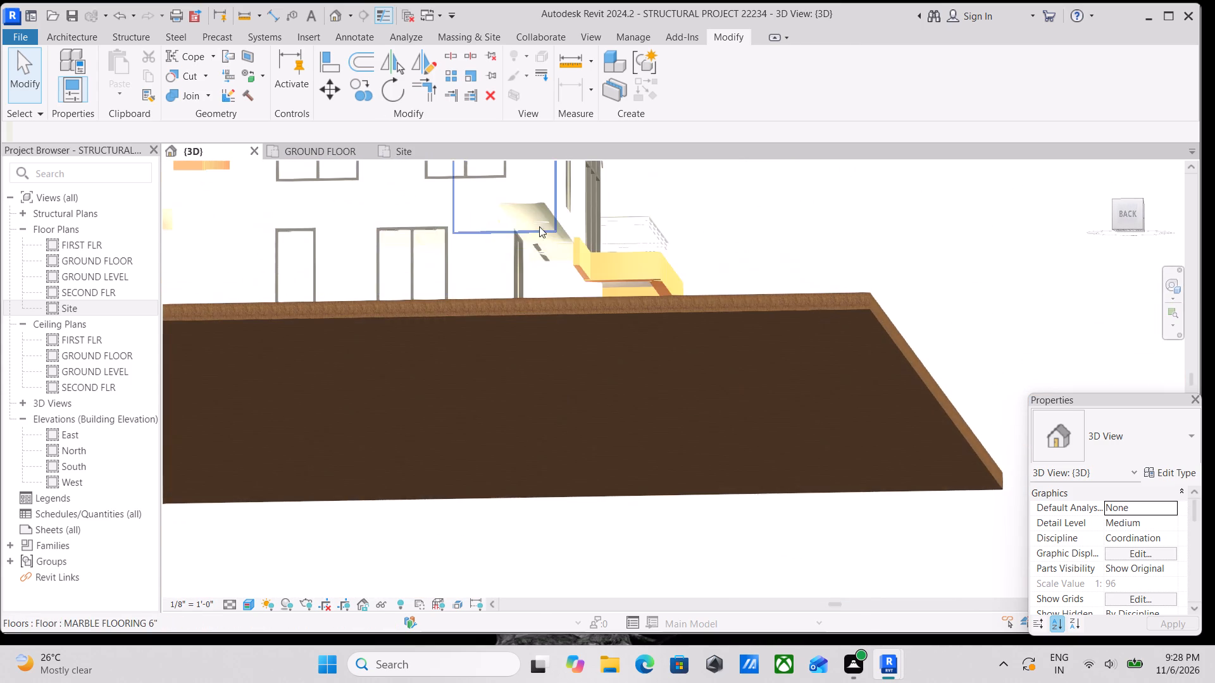
Examine the new fascia's end where it meets the exterior wall corner above the side entrance.
middle_click_drag(589, 293, 534, 421)
scroll(574, 232, "up", 3)
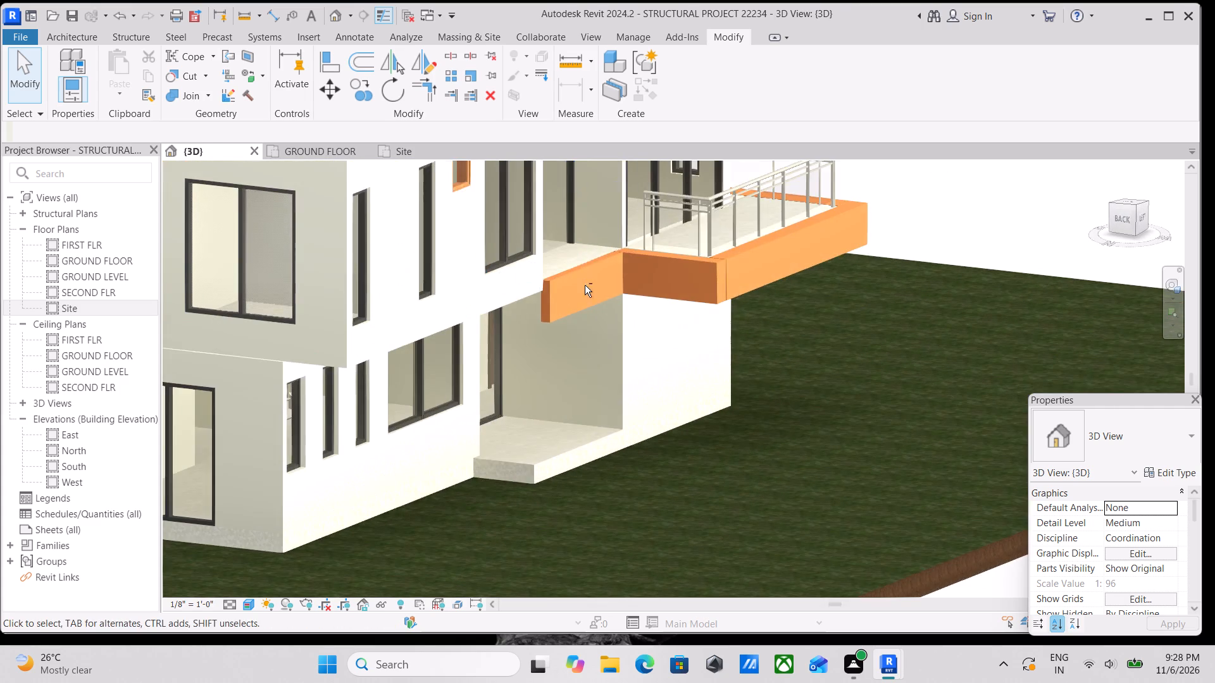
middle_click_drag(569, 309, 532, 350, "shift")
scroll(516, 281, "up", 3)
scroll(538, 340, "up", 3)
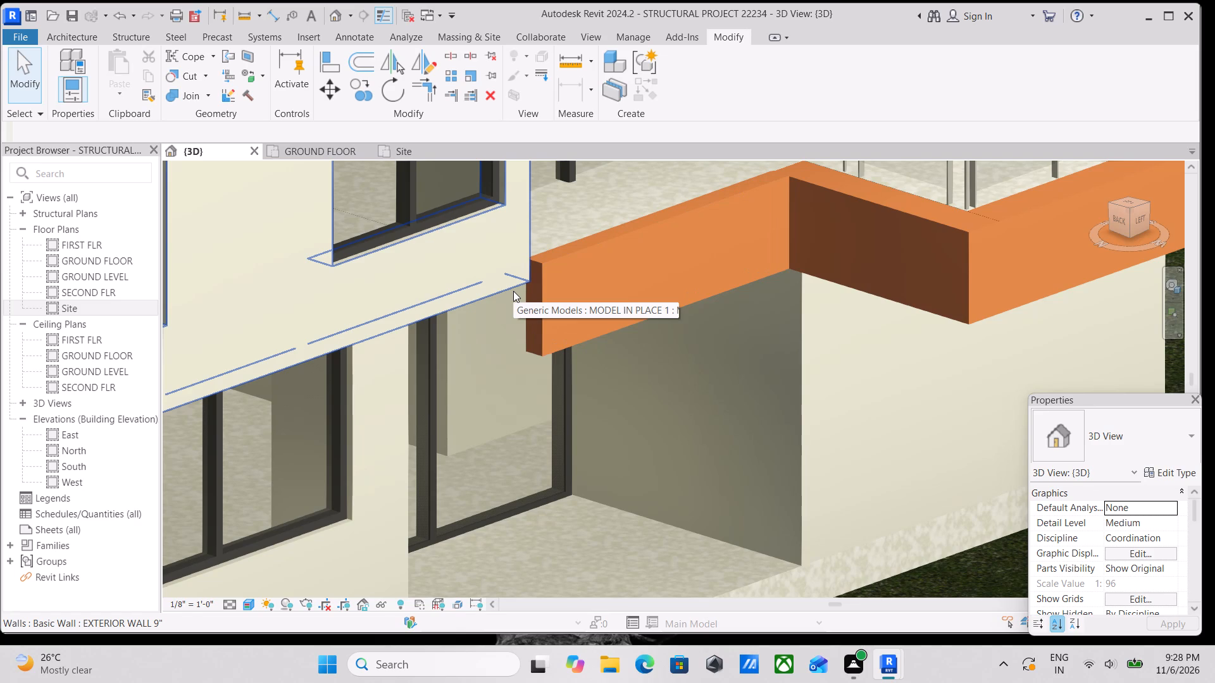
scroll(513, 291, "down", 2)
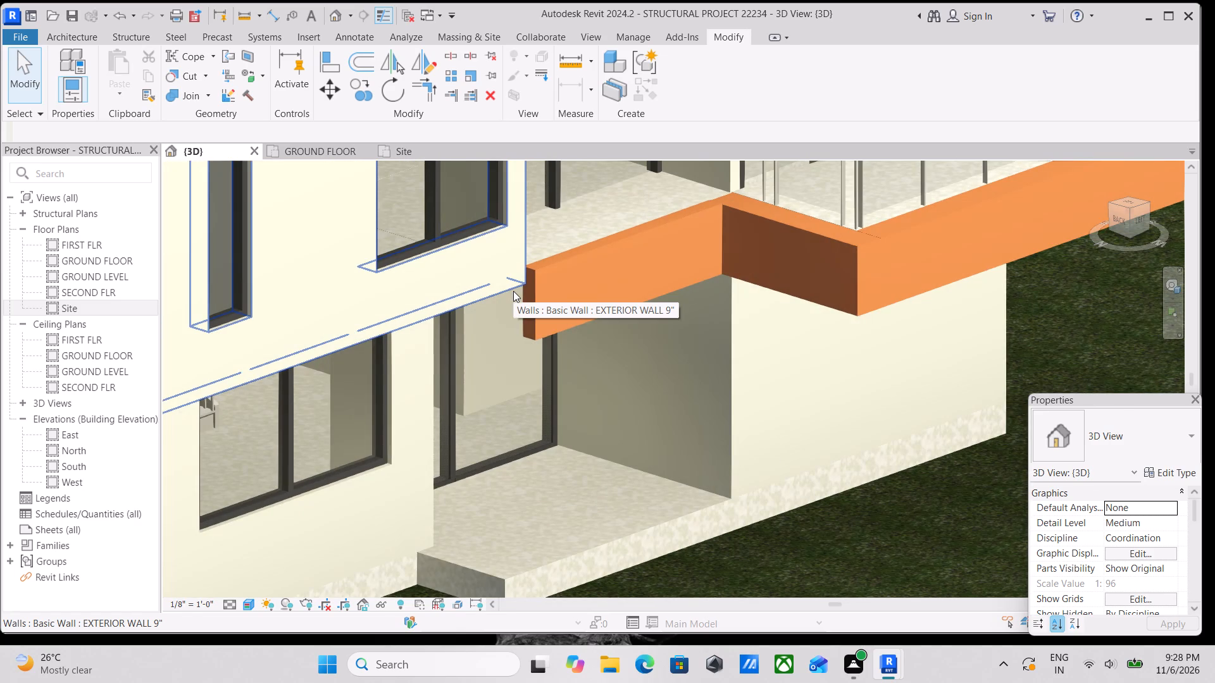
scroll(513, 291, "down", 2)
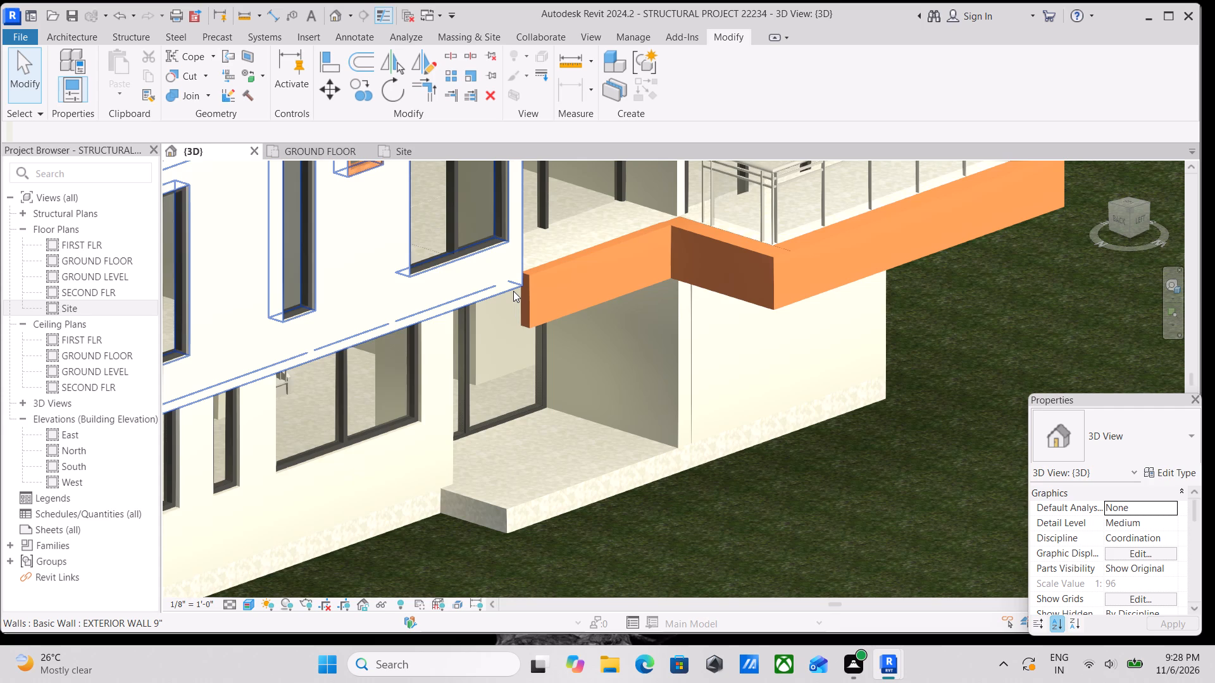
scroll(513, 291, "up", 2)
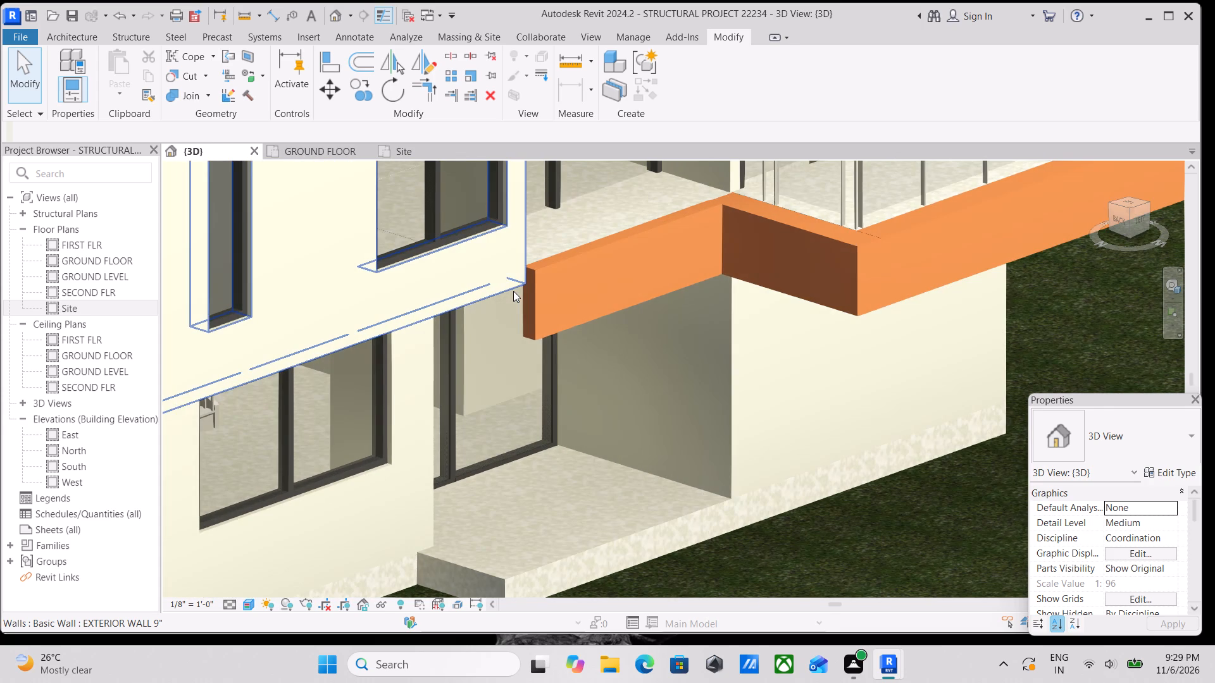
scroll(513, 291, "up", 1)
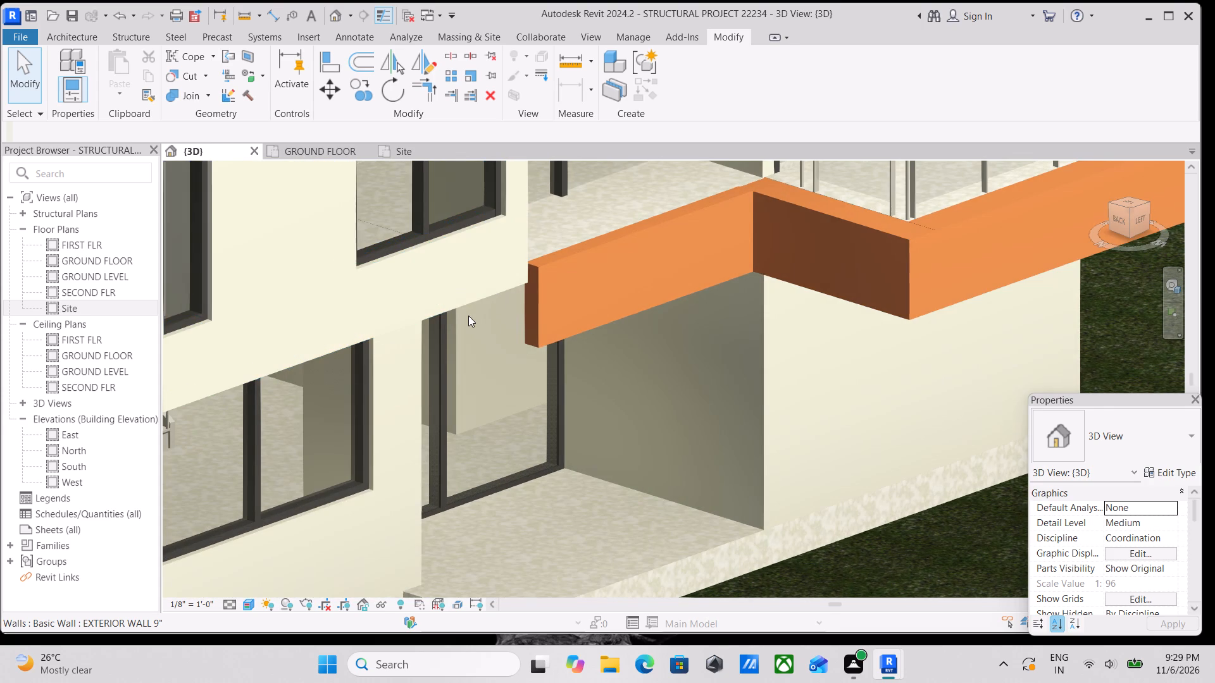
scroll(468, 316, "up", 2)
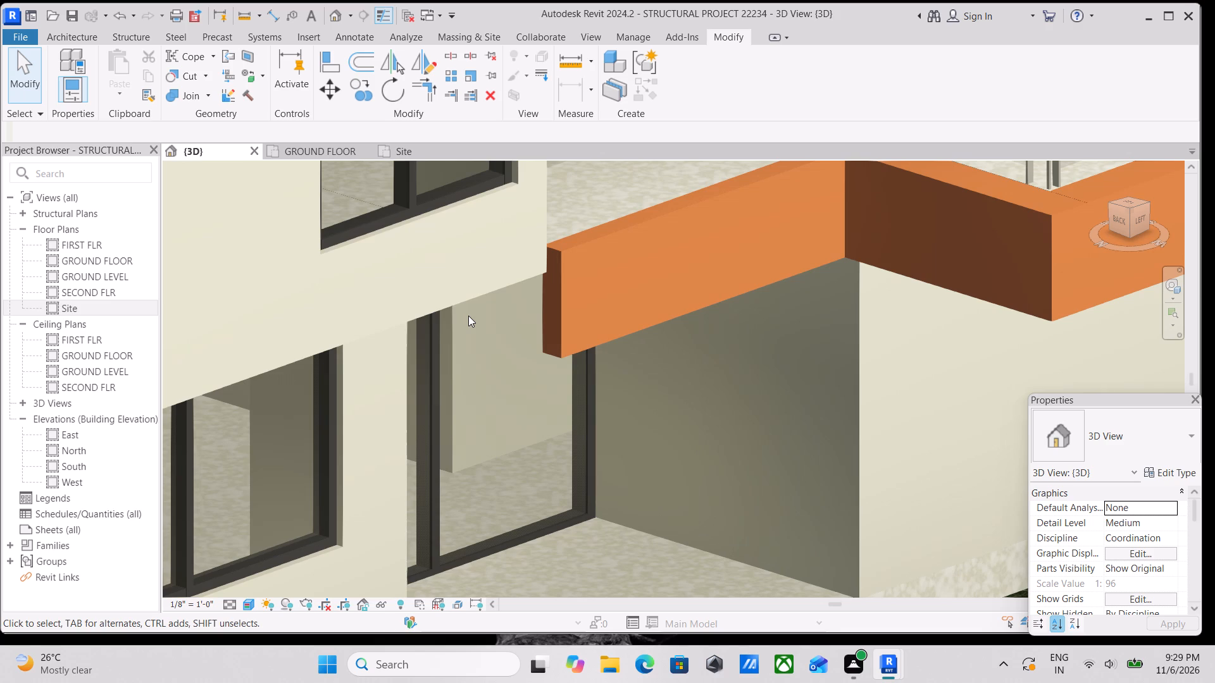
scroll(442, 350, "up", 2)
scroll(453, 300, "down", 3)
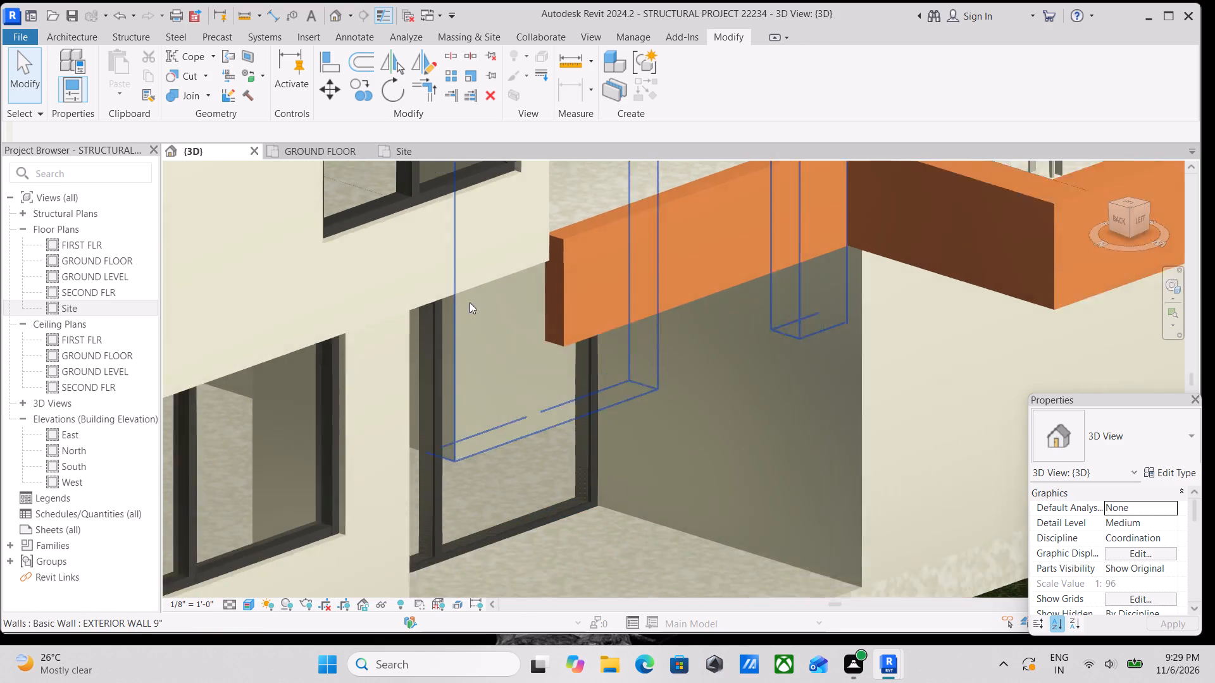
scroll(470, 302, "down", 3)
Examine the exterior around the back, right and front sides, including the orange balcony frame and its railing.
middle_click_drag(536, 323, 414, 230, "shift")
middle_click_drag(505, 261, 583, 237)
middle_click_drag(542, 237, 608, 253, "shift")
middle_click_drag(594, 261, 748, 238)
scroll(751, 237, "down", 3, "shift")
middle_click_drag(759, 247, 866, 296, "shift")
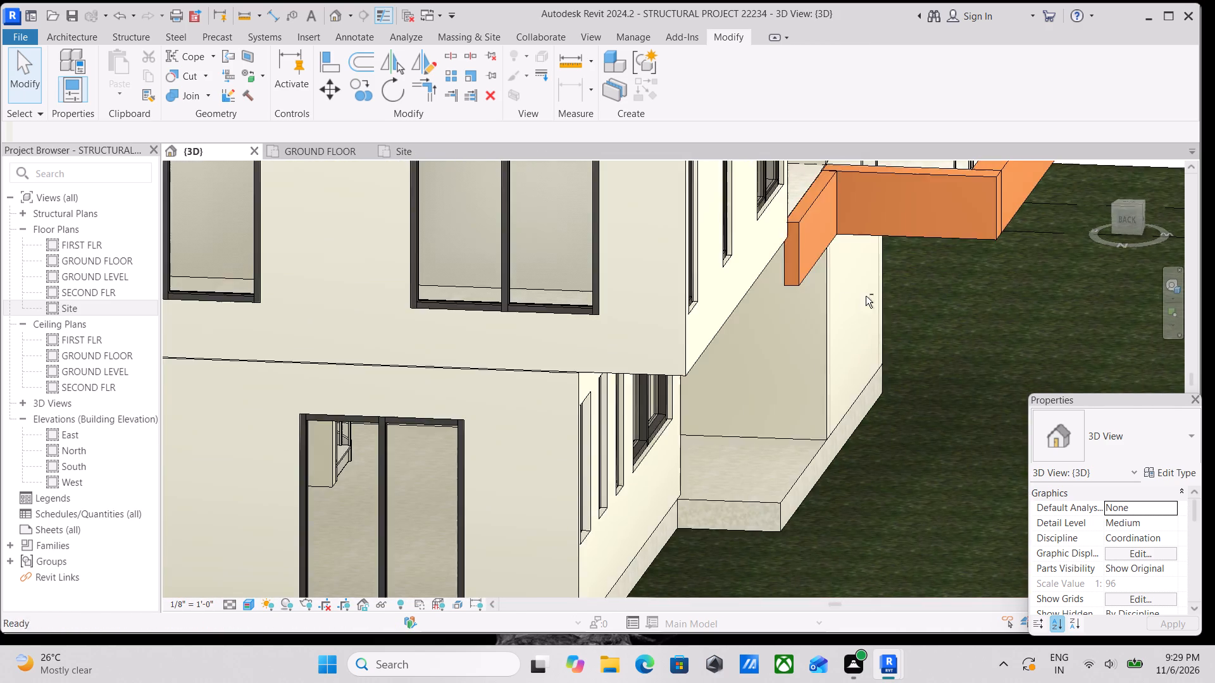
middle_click_drag(737, 276, 835, 200)
scroll(599, 260, "down", 2, "shift")
middle_click_drag(586, 258, 734, 297, "shift")
middle_click_drag(597, 269, 840, 346, "shift")
middle_click_drag(789, 326, 582, 324)
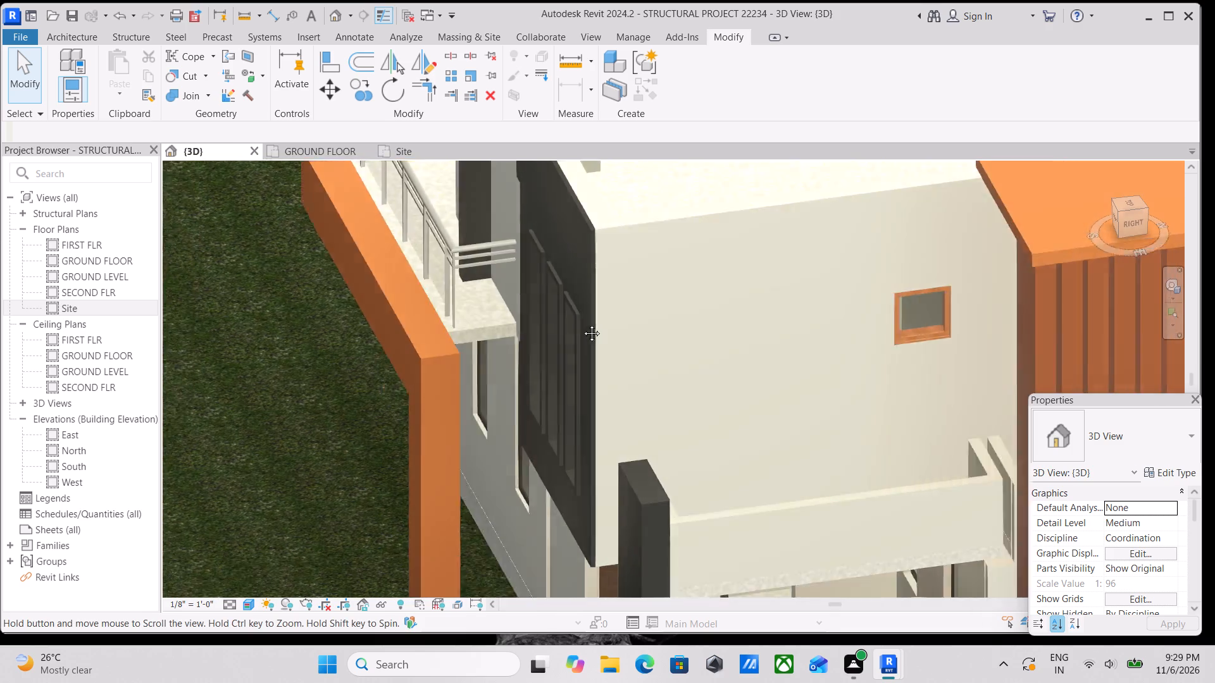
middle_click_drag(582, 324, 494, 302)
middle_click_drag(548, 288, 663, 264, "shift")
middle_click_drag(626, 272, 490, 282)
middle_click_drag(521, 279, 620, 300, "shift")
middle_click_drag(602, 312, 480, 297)
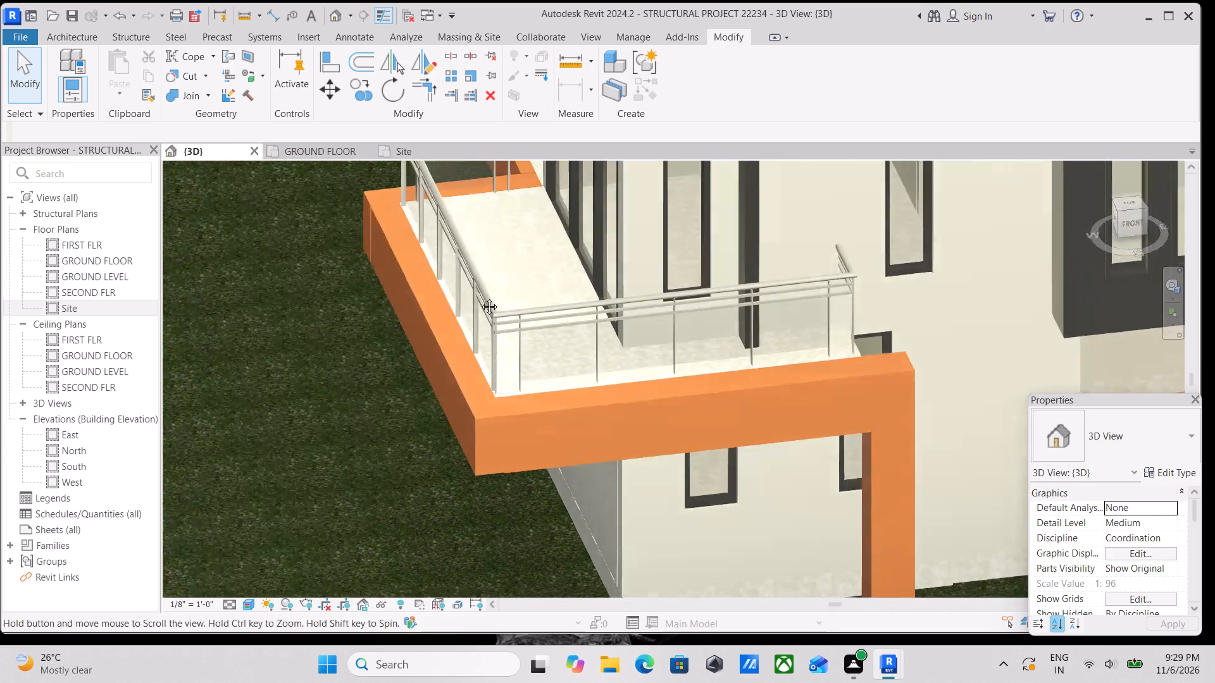
middle_click_drag(480, 297, 473, 297)
middle_click_drag(635, 332, 604, 234, "shift")
middle_click_drag(743, 338, 602, 283)
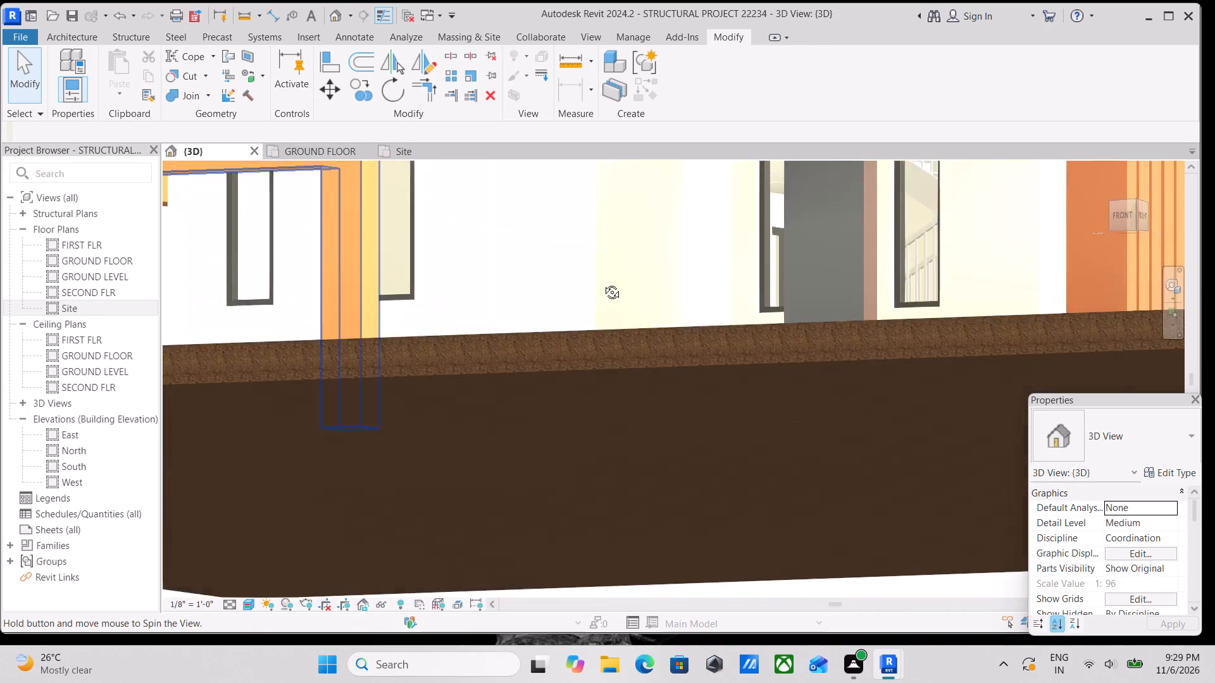
middle_click_drag(602, 283, 599, 347)
middle_click_drag(610, 351, 543, 361, "shift")
middle_click_drag(536, 362, 652, 259)
Examine the front facade's entrance porch, dark grey surrounds, balcony and the orange frame's supporting leg.
scroll(549, 348, "up", 3)
middle_click_drag(449, 373, 604, 288)
scroll(453, 418, "up", 7)
scroll(484, 378, "down", 14)
middle_click_drag(504, 360, 540, 453)
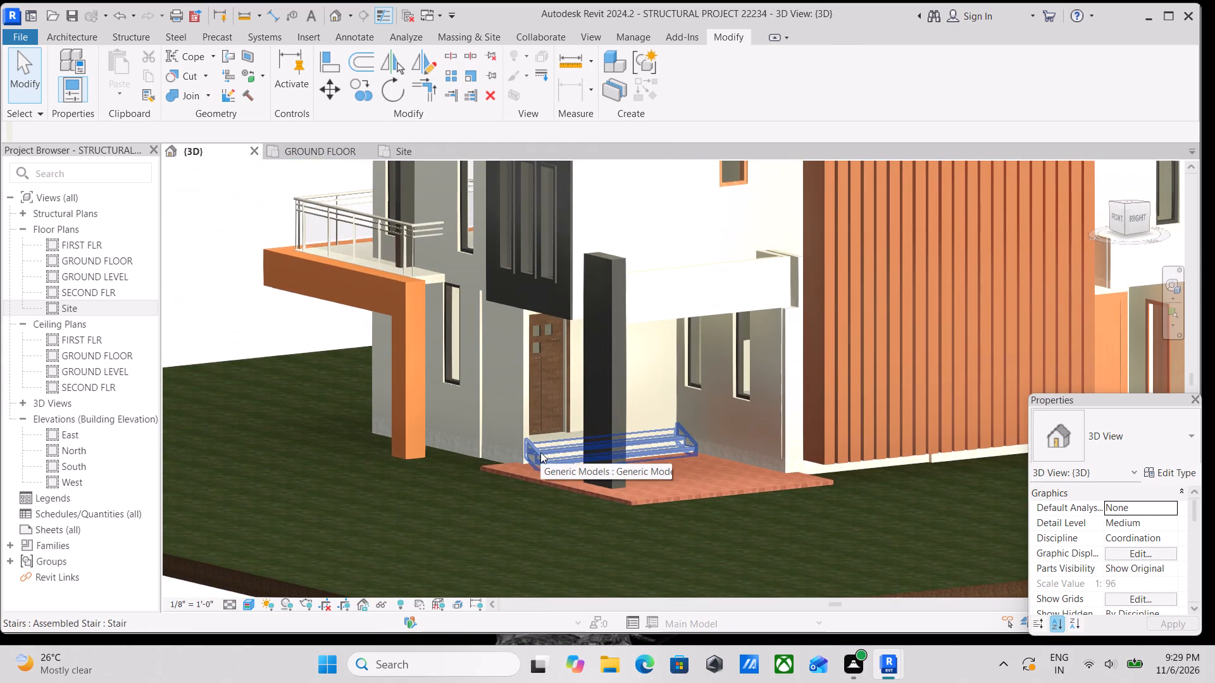
scroll(540, 452, "down", 2)
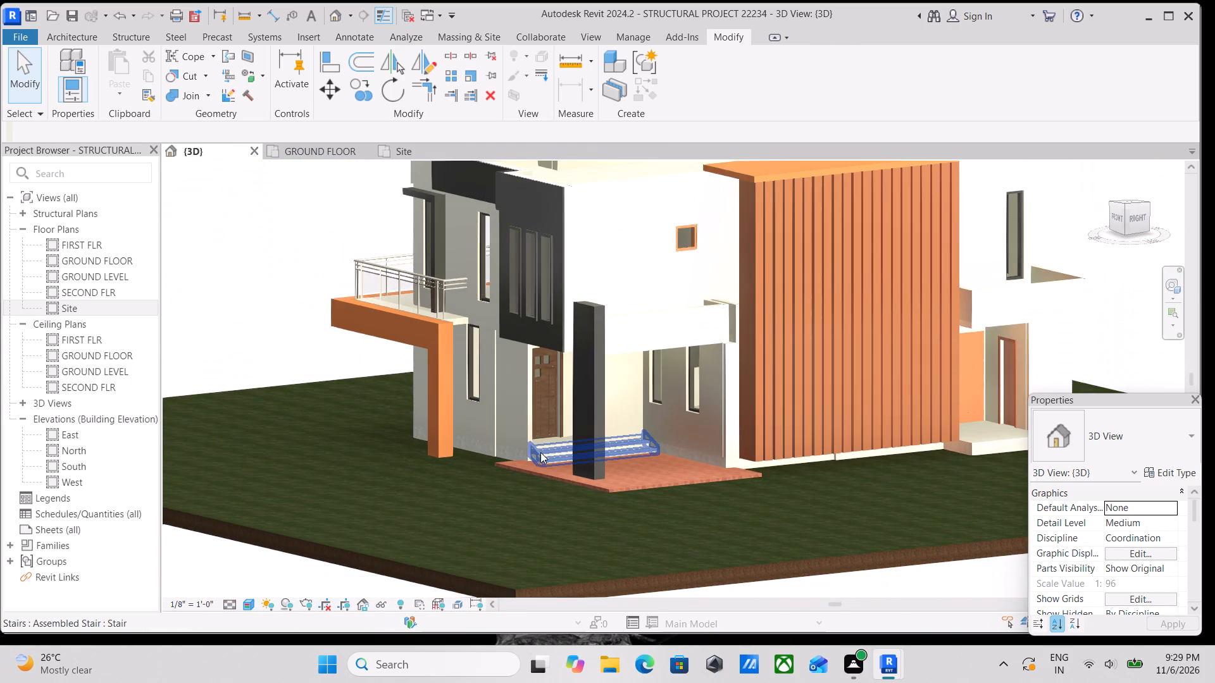
scroll(550, 438, "down", 4)
middle_click_drag(559, 434, 583, 476)
middle_click_drag(568, 417, 673, 526, "shift")
scroll(670, 521, "up", 2)
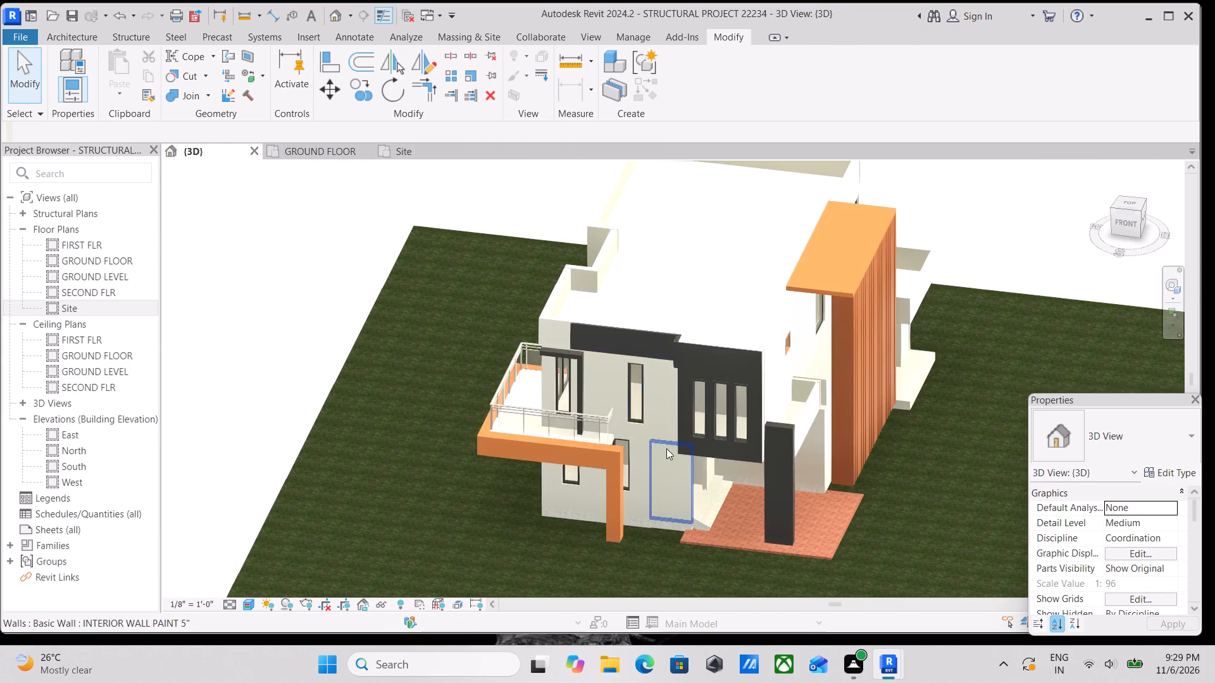
middle_click_drag(663, 443, 672, 407, "shift")
scroll(604, 383, "up", 4)
scroll(558, 355, "up", 3)
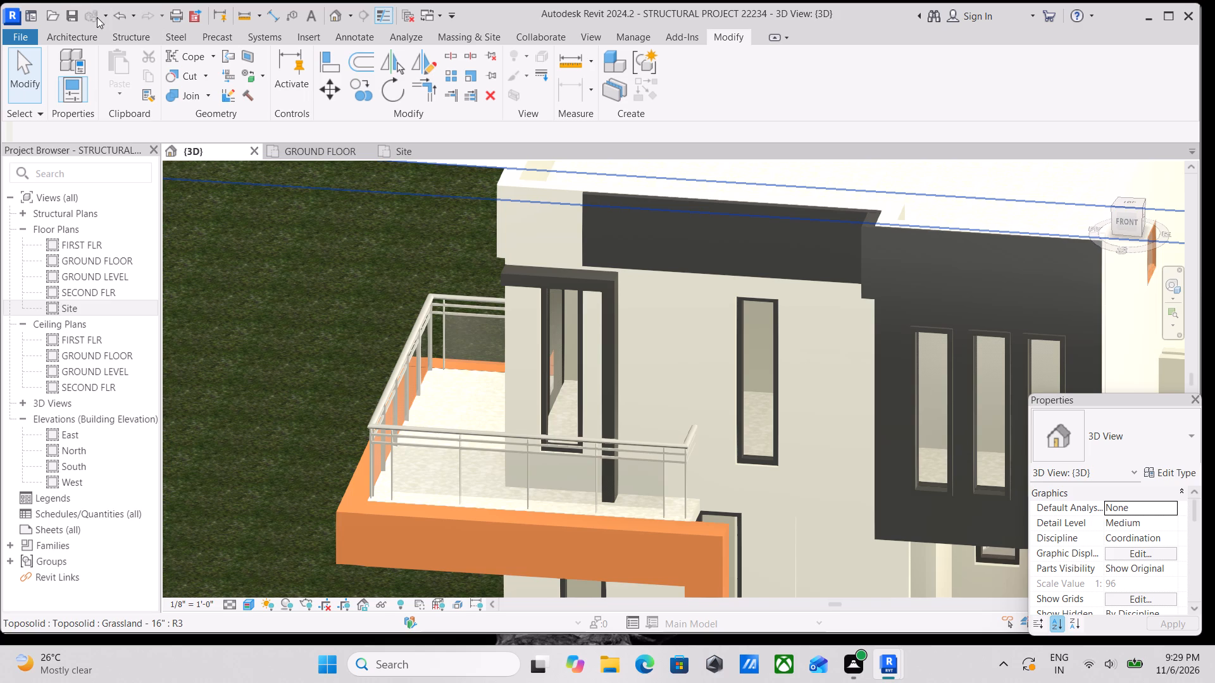
scroll(576, 331, "up", 2)
middle_click_drag(604, 312, 559, 217)
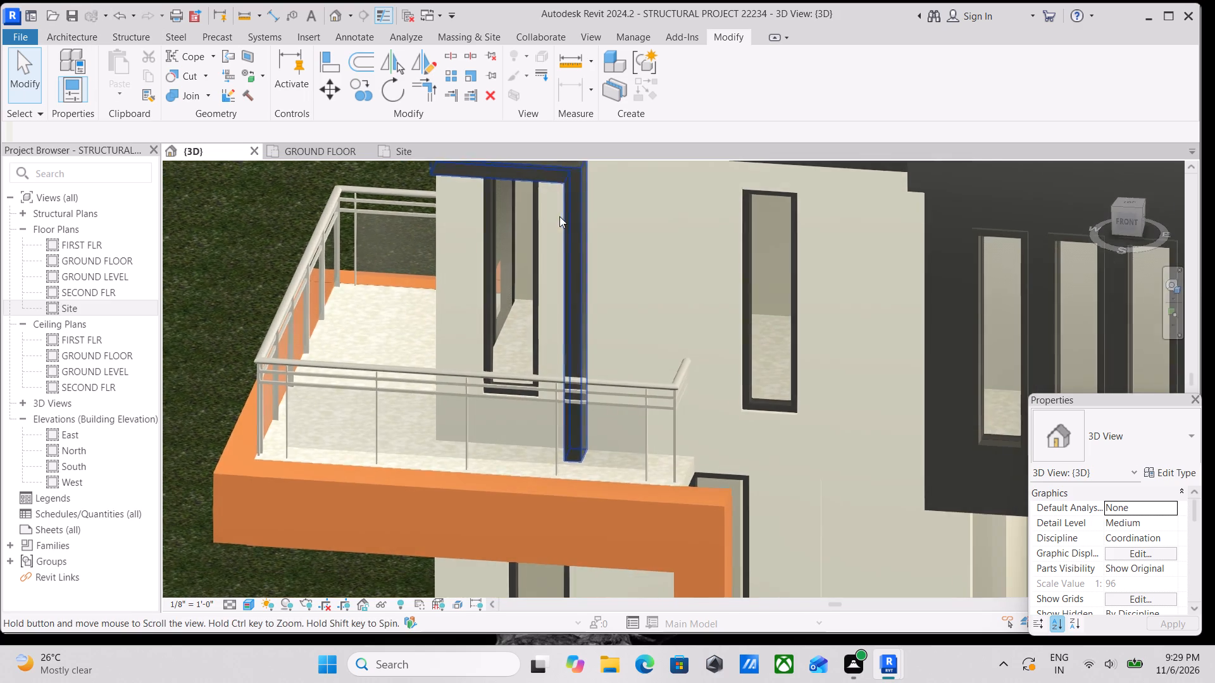
middle_click_drag(733, 338, 642, 230)
scroll(692, 289, "down", 1)
middle_click_drag(732, 352, 699, 268)
middle_click_drag(713, 382, 680, 303)
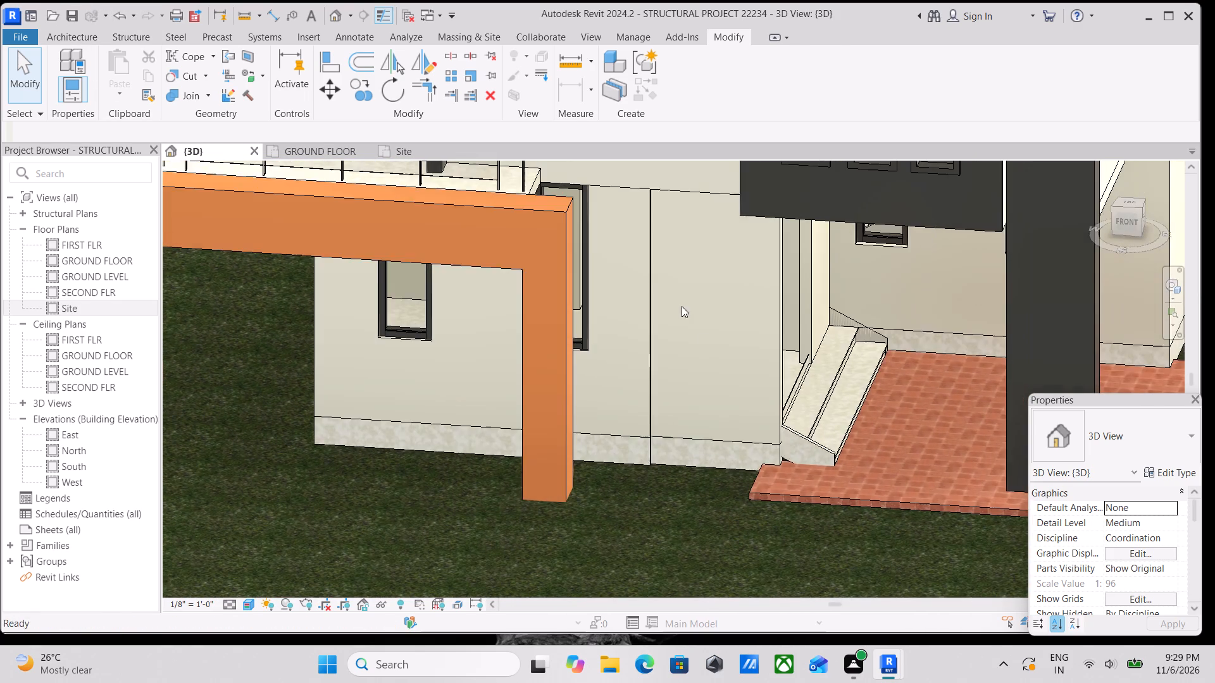
Examine the base of the orange slatted cladding and the adjoining side entrance porch on the right facade.
middle_click_drag(802, 409, 691, 364, "shift")
scroll(613, 355, "up", 1)
middle_click_drag(666, 366, 649, 364, "shift")
scroll(534, 467, "up", 3)
scroll(449, 404, "up", 2)
middle_click_drag(561, 403, 496, 383, "shift")
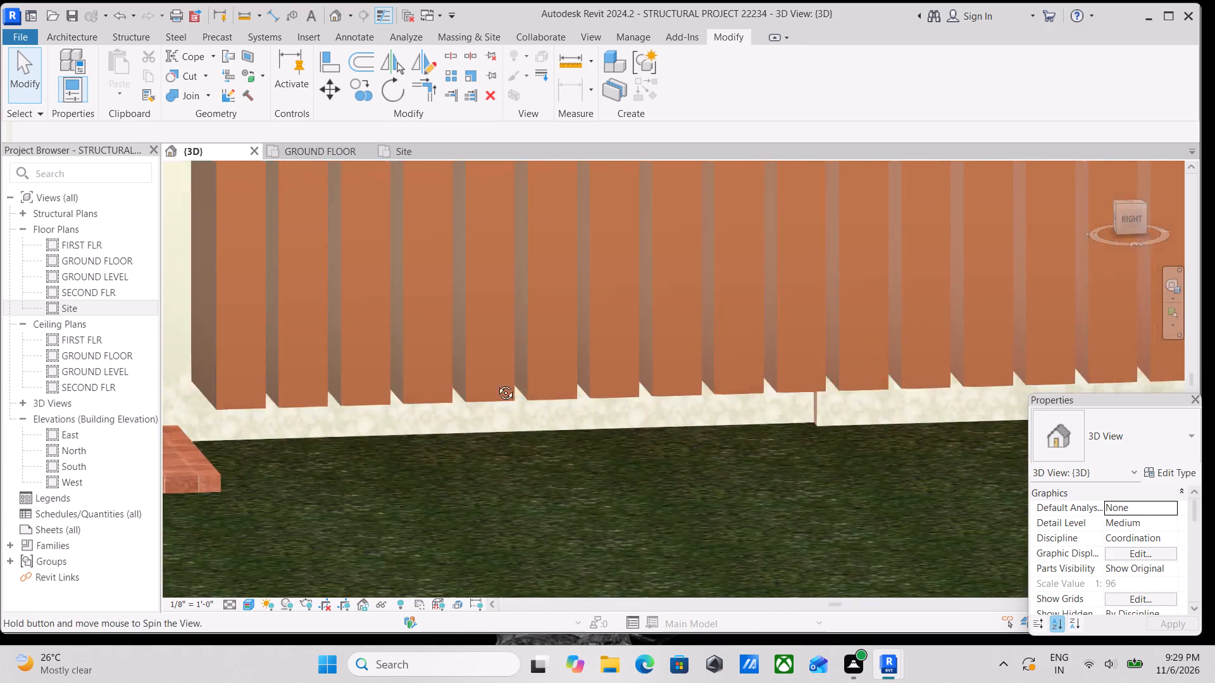
middle_click_drag(496, 383, 470, 381, "shift")
scroll(468, 379, "up", 1, "shift")
scroll(577, 388, "down", 4)
middle_click_drag(666, 391, 613, 409, "shift")
middle_click_drag(610, 418, 661, 371)
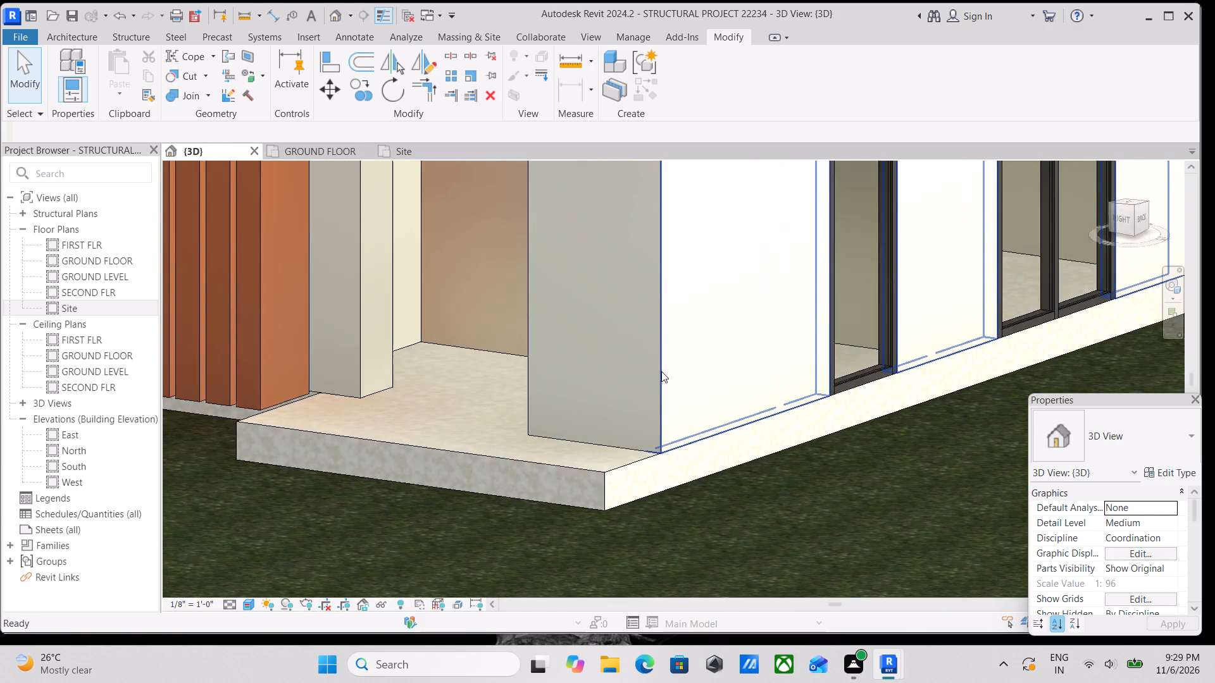
scroll(654, 395, "down", 3)
middle_click_drag(630, 413, 609, 420, "shift")
scroll(609, 421, "down", 1)
middle_click_drag(609, 421, 705, 414)
middle_click_drag(705, 414, 699, 415, "shift")
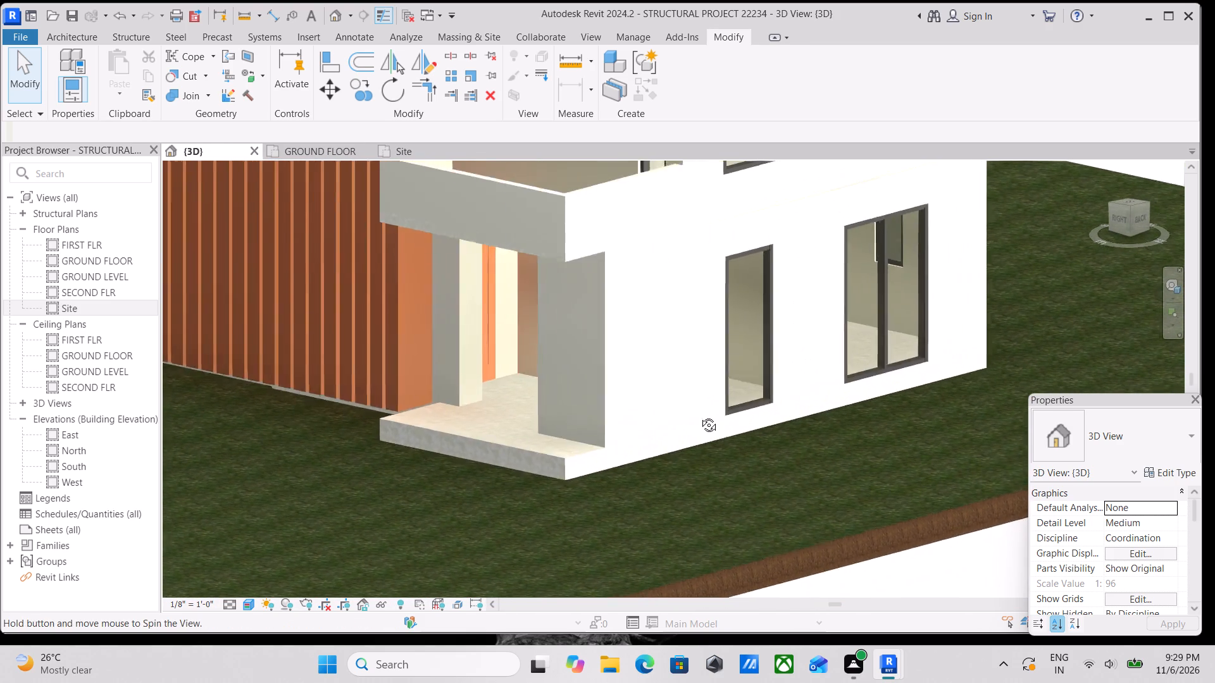
middle_click_drag(699, 415, 662, 429, "shift")
middle_click_drag(562, 443, 561, 398)
Examine the marble plinth along the back facade and around the corner towards the left side entrance.
middle_click_drag(558, 396, 487, 374, "shift")
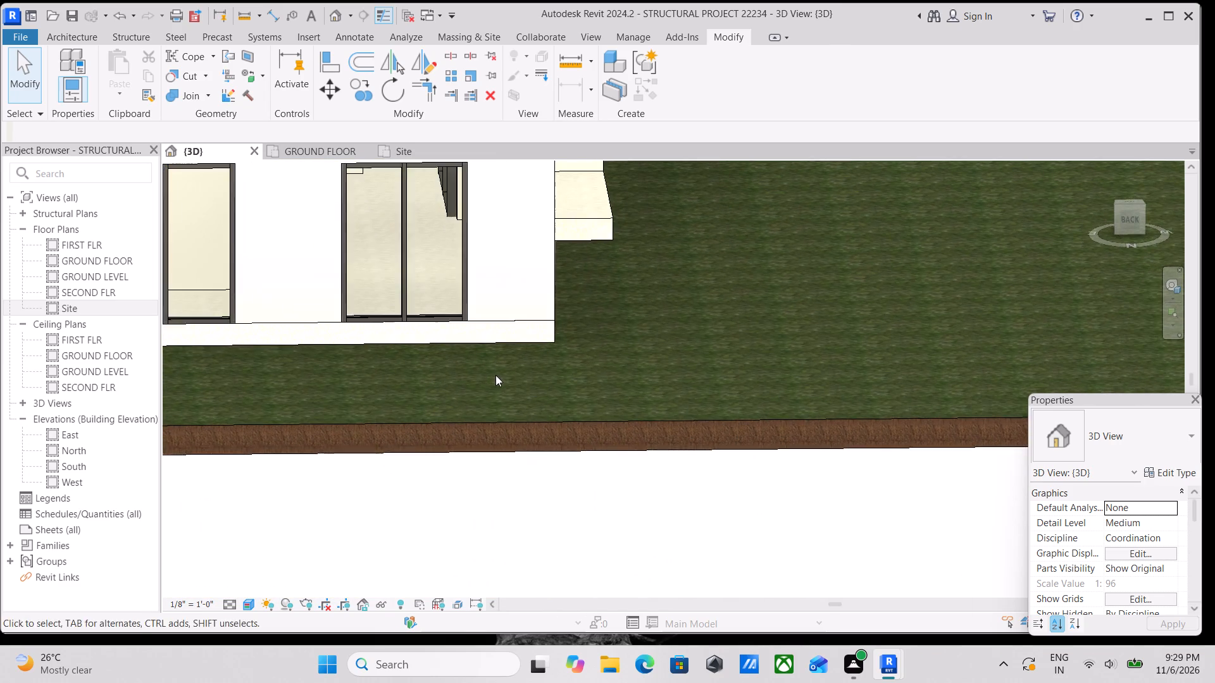
middle_click_drag(499, 375, 755, 443)
middle_click_drag(744, 440, 653, 381, "shift")
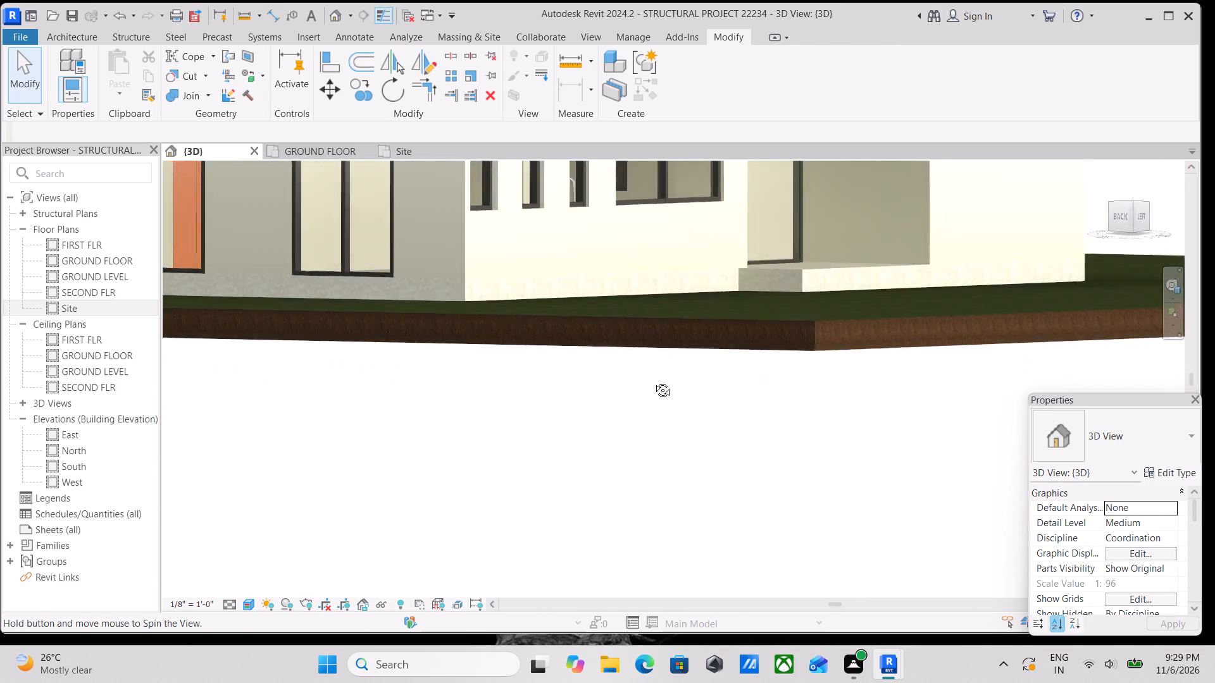
middle_click_drag(653, 381, 686, 448, "shift")
scroll(670, 407, "down", 1, "shift")
scroll(551, 405, "up", 1)
middle_click_drag(505, 384, 533, 395)
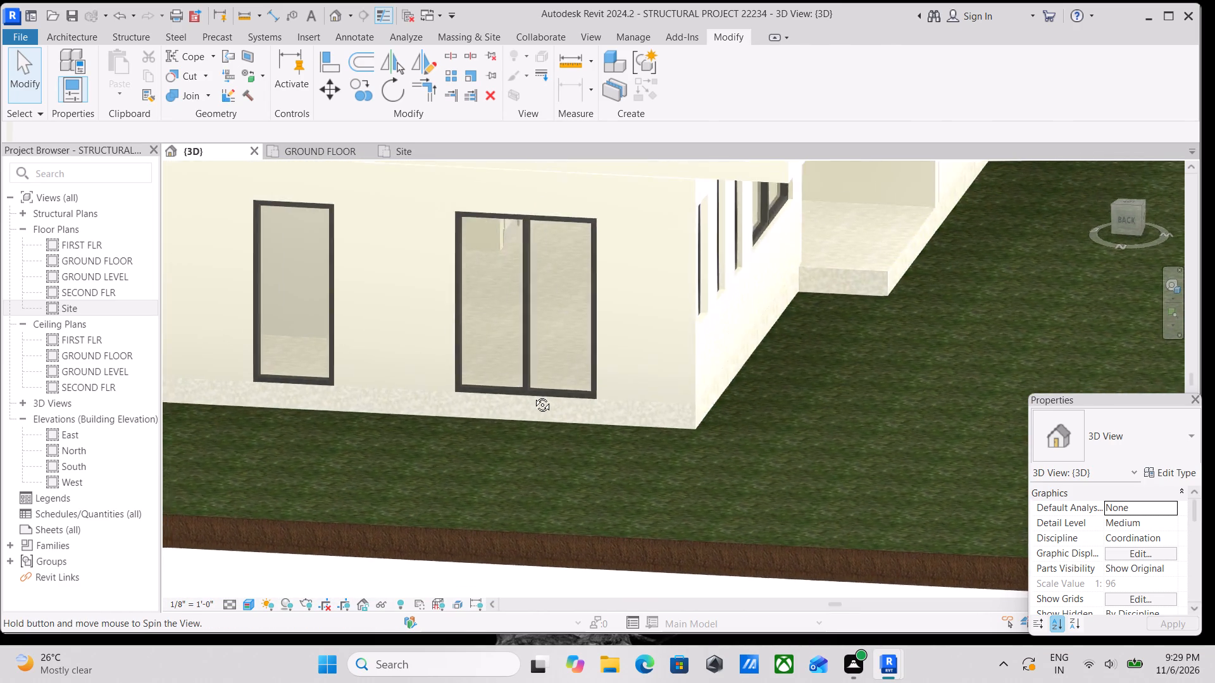
middle_click_drag(533, 395, 538, 405)
scroll(526, 411, "up", 2, "shift")
scroll(457, 455, "up", 2)
middle_click_drag(438, 434, 482, 369, "shift")
scroll(482, 369, "up", 1, "shift")
scroll(488, 355, "down", 1)
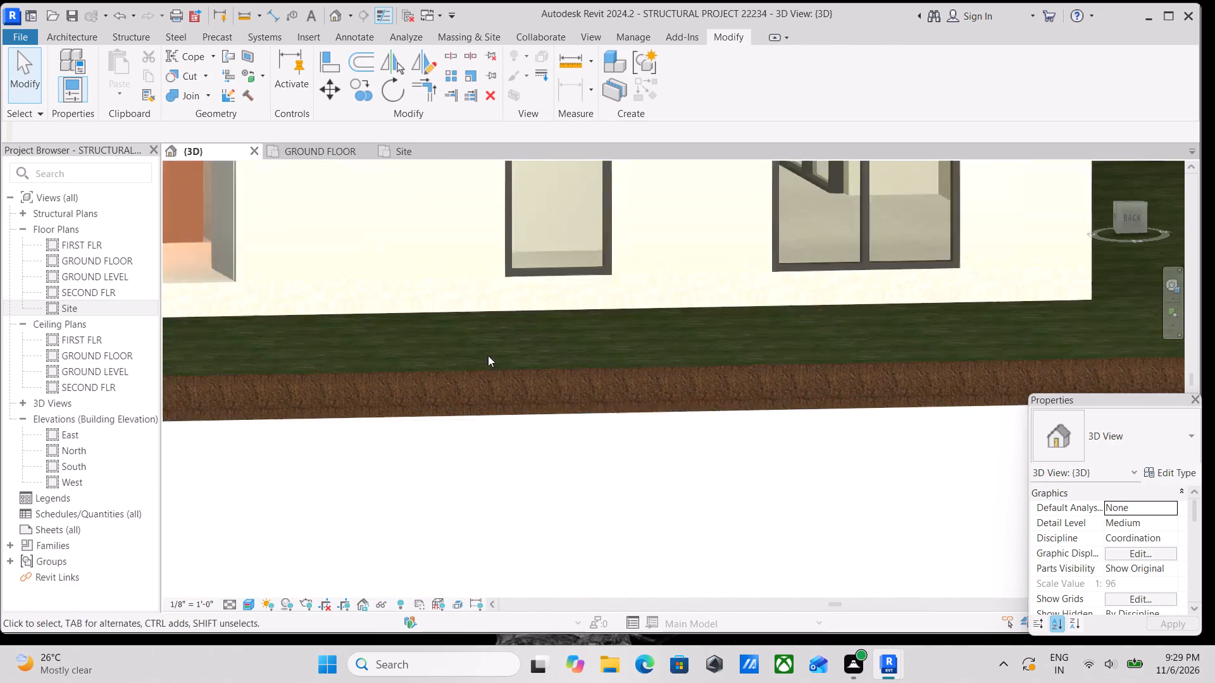
scroll(488, 355, "down", 2)
middle_click_drag(496, 359, 650, 419)
middle_click_drag(455, 391, 592, 500)
Examine the orange slatted cladding and its roof cap from above, along with the right and front sides.
scroll(585, 479, "down", 3)
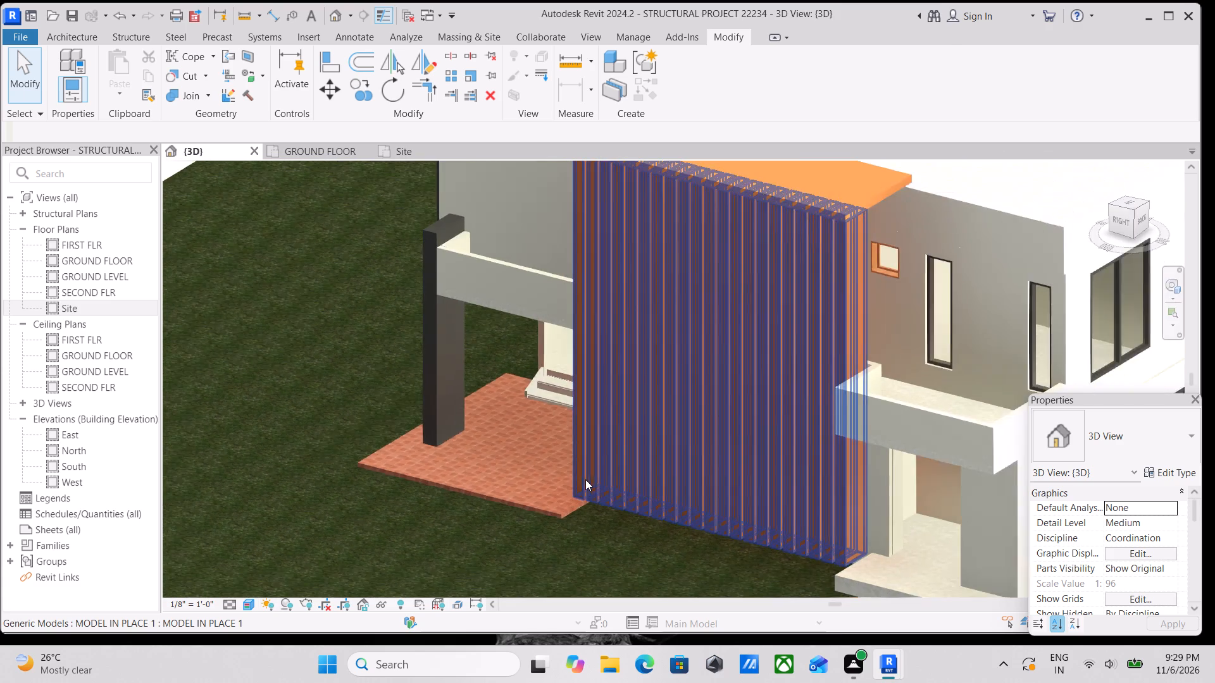
scroll(614, 494, "down", 2)
middle_click_drag(614, 494, 573, 423)
scroll(587, 446, "down", 1)
middle_click_drag(583, 443, 571, 440, "shift")
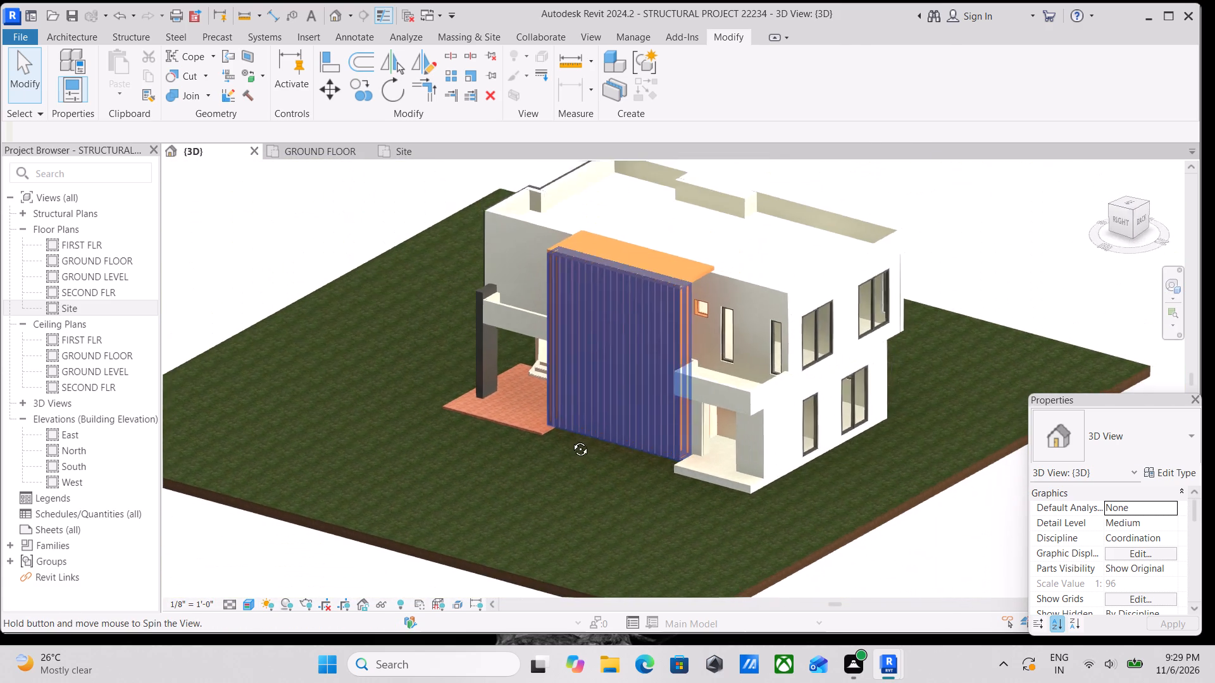
middle_click_drag(571, 440, 555, 451, "shift")
scroll(483, 460, "up", 3)
middle_click_drag(479, 442, 493, 526)
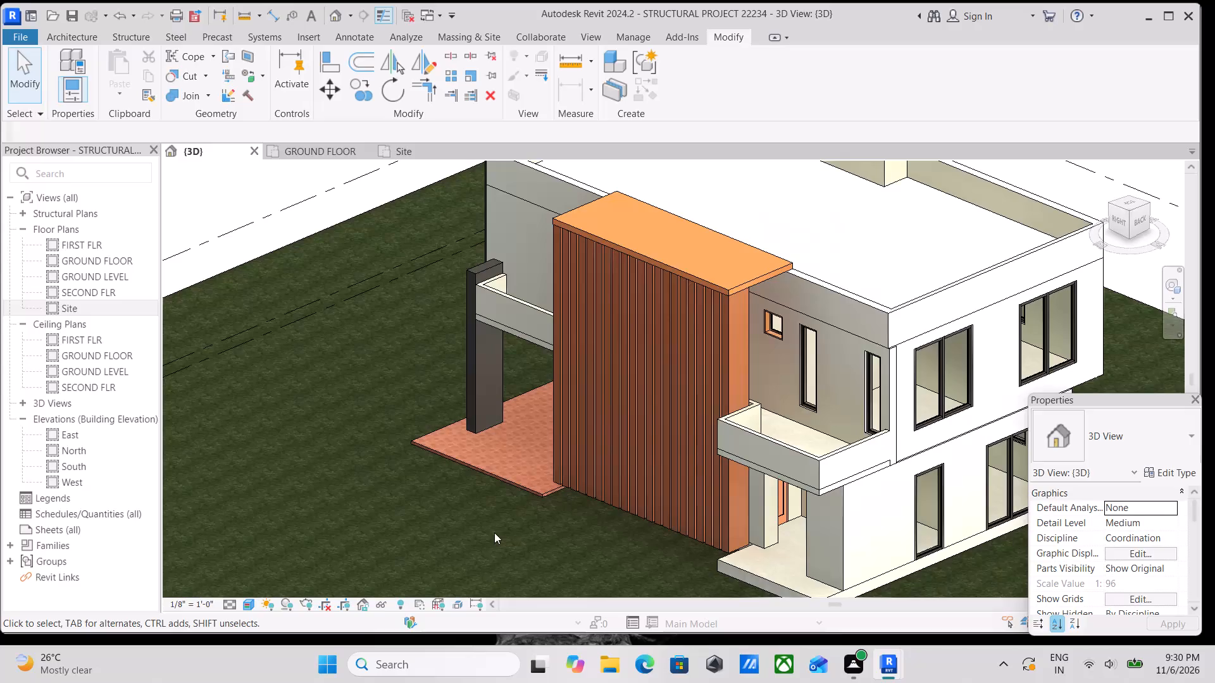
scroll(494, 532, "down", 1)
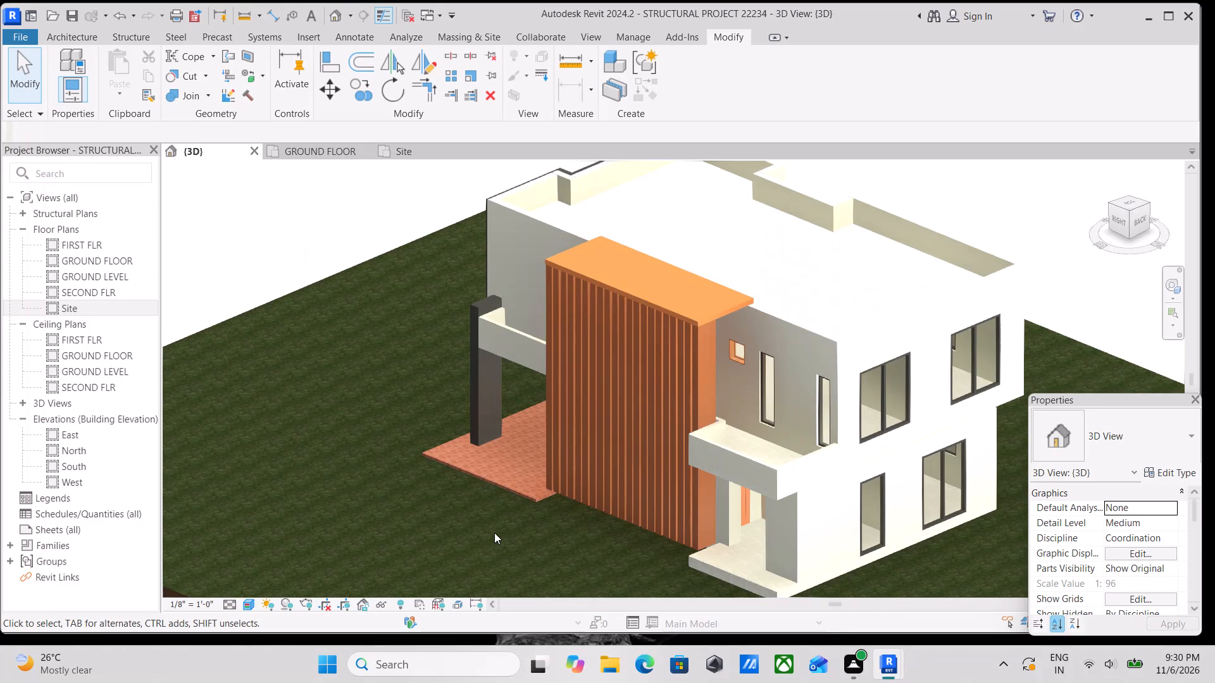
scroll(502, 556, "up", 2)
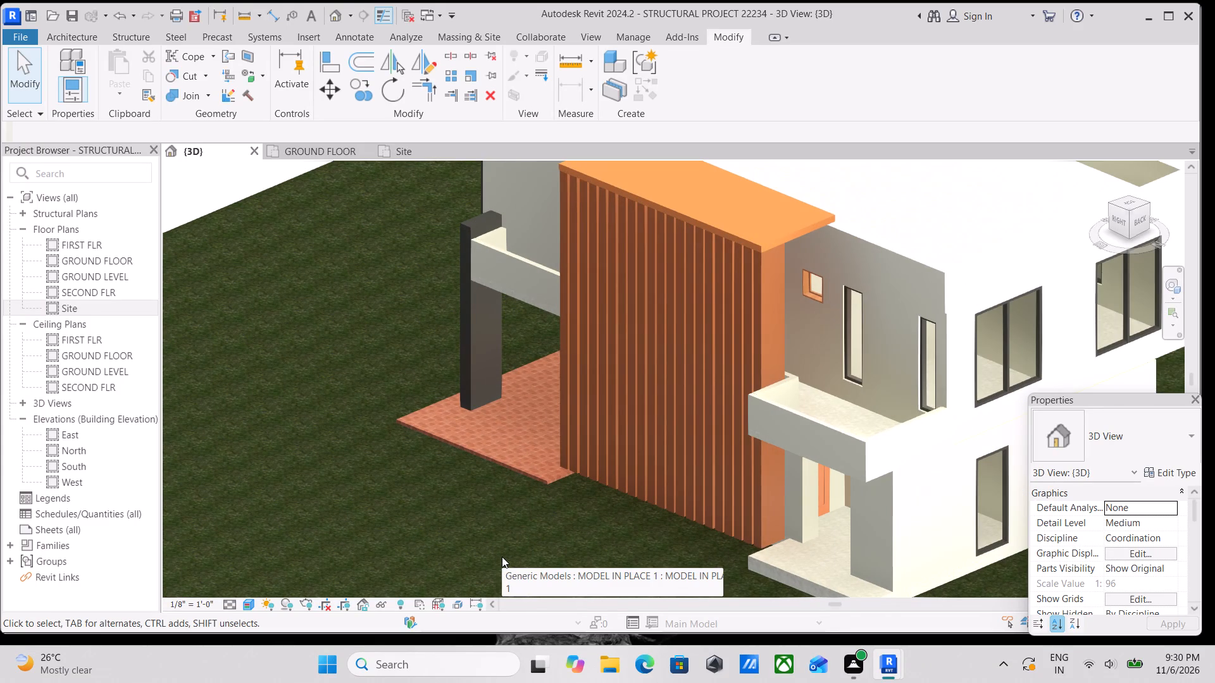
scroll(663, 485, "down", 1)
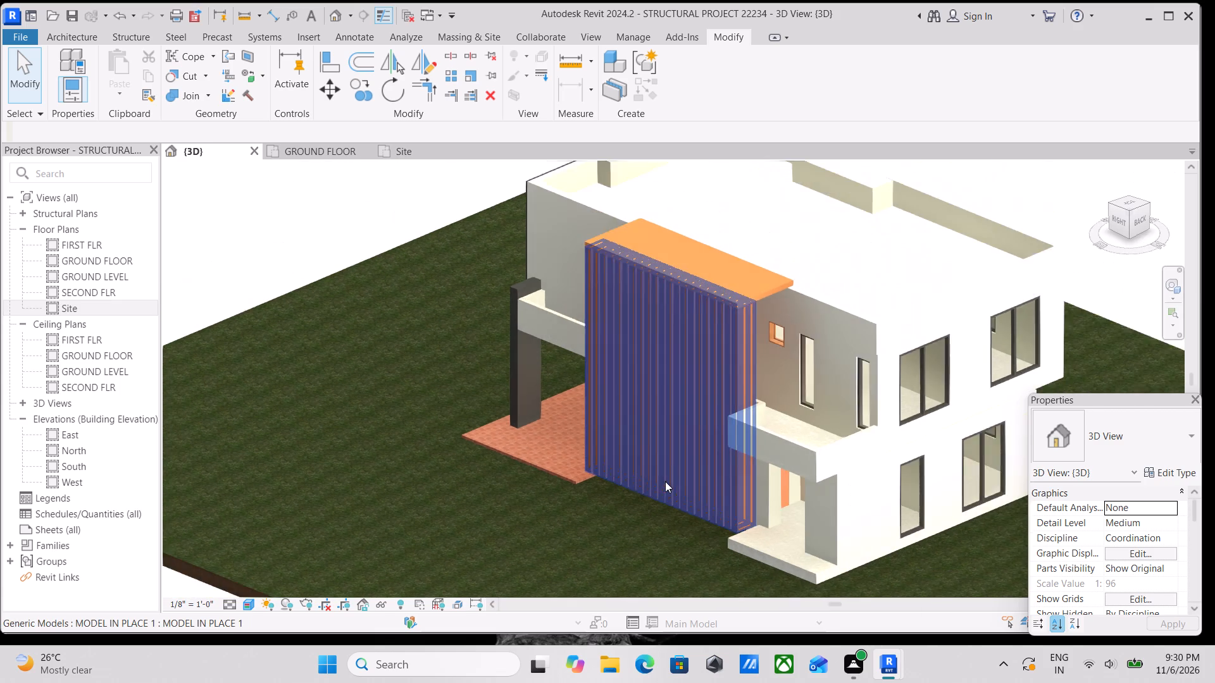
scroll(665, 481, "down", 2)
middle_click_drag(665, 480, 652, 403)
middle_click_drag(661, 420, 807, 398, "shift")
middle_click_drag(807, 398, 636, 401)
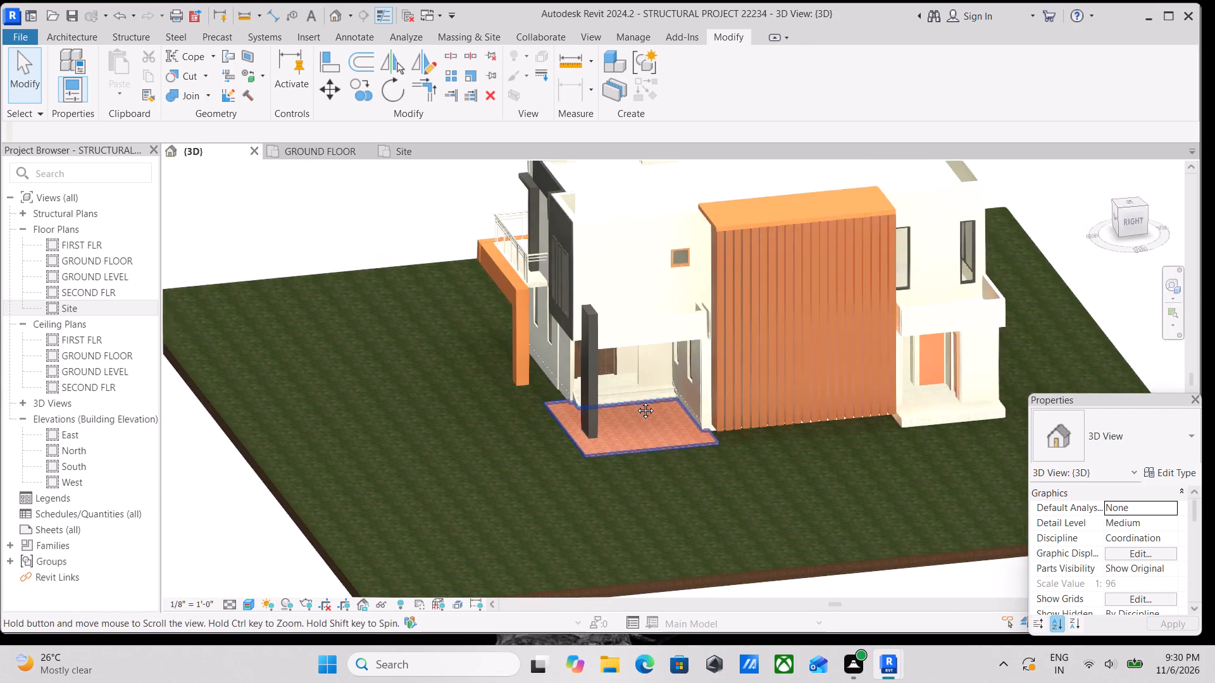
middle_click_drag(636, 401, 571, 415)
middle_click_drag(797, 420, 878, 428, "shift")
scroll(878, 428, "up", 1, "shift")
scroll(817, 355, "up", 1)
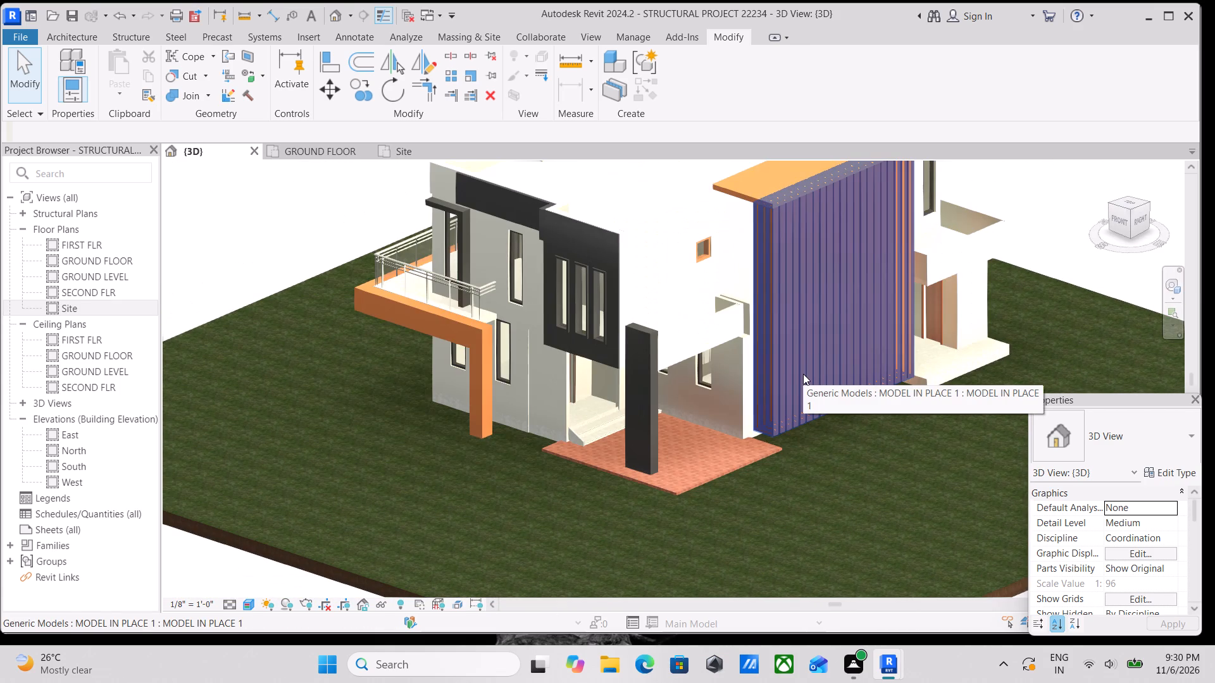
scroll(803, 390, "up", 4)
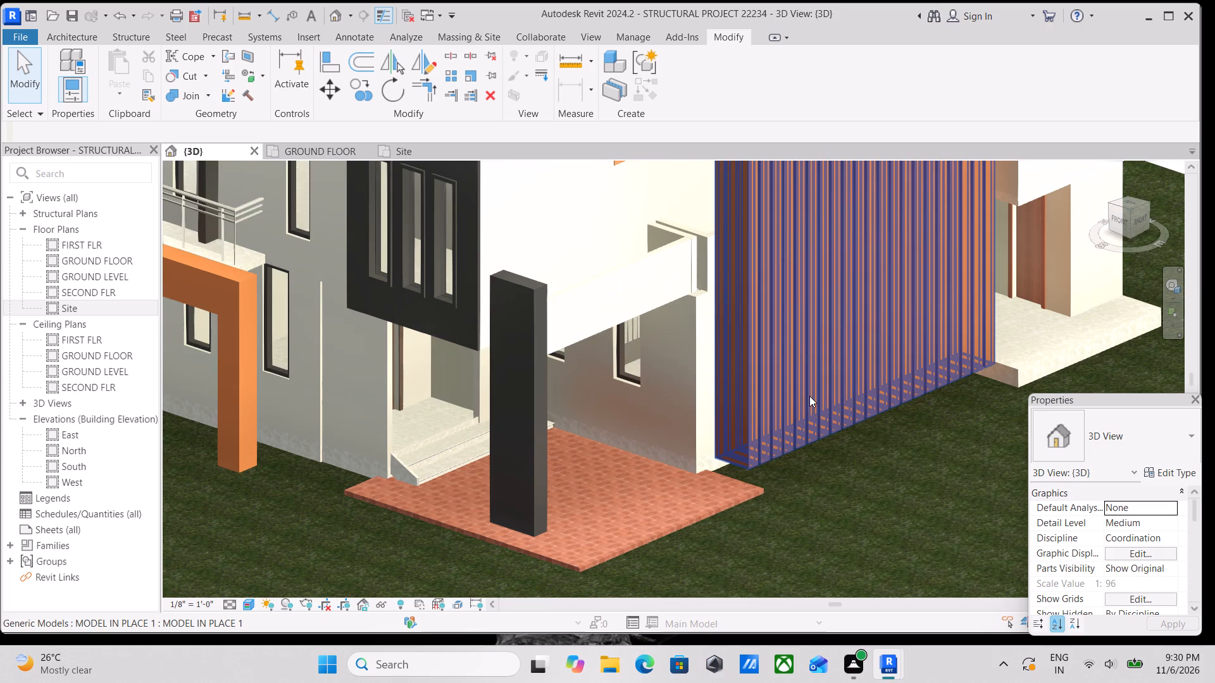
scroll(809, 396, "up", 1)
Stretch the bottom of the orange slatted cladding on the right facade down to the ground, covering the plinth strip behind it.
middle_click_drag(806, 393, 711, 297, "shift")
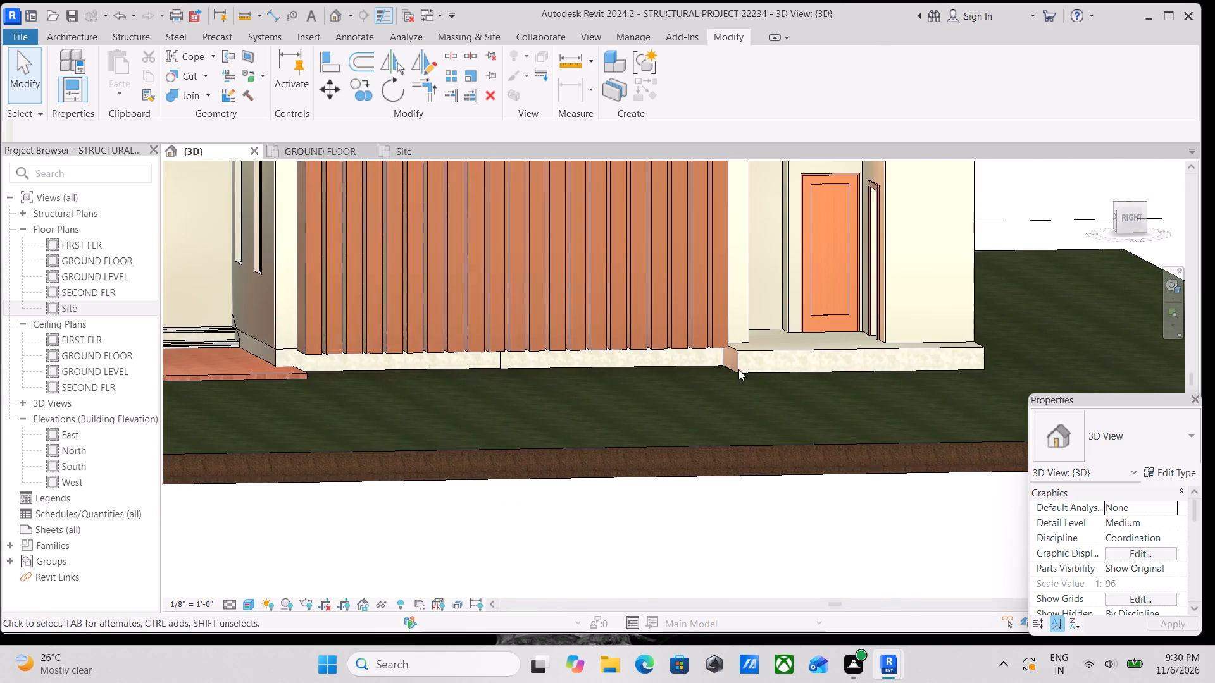
middle_click_drag(739, 386, 664, 428, "shift")
middle_click_drag(663, 428, 776, 376)
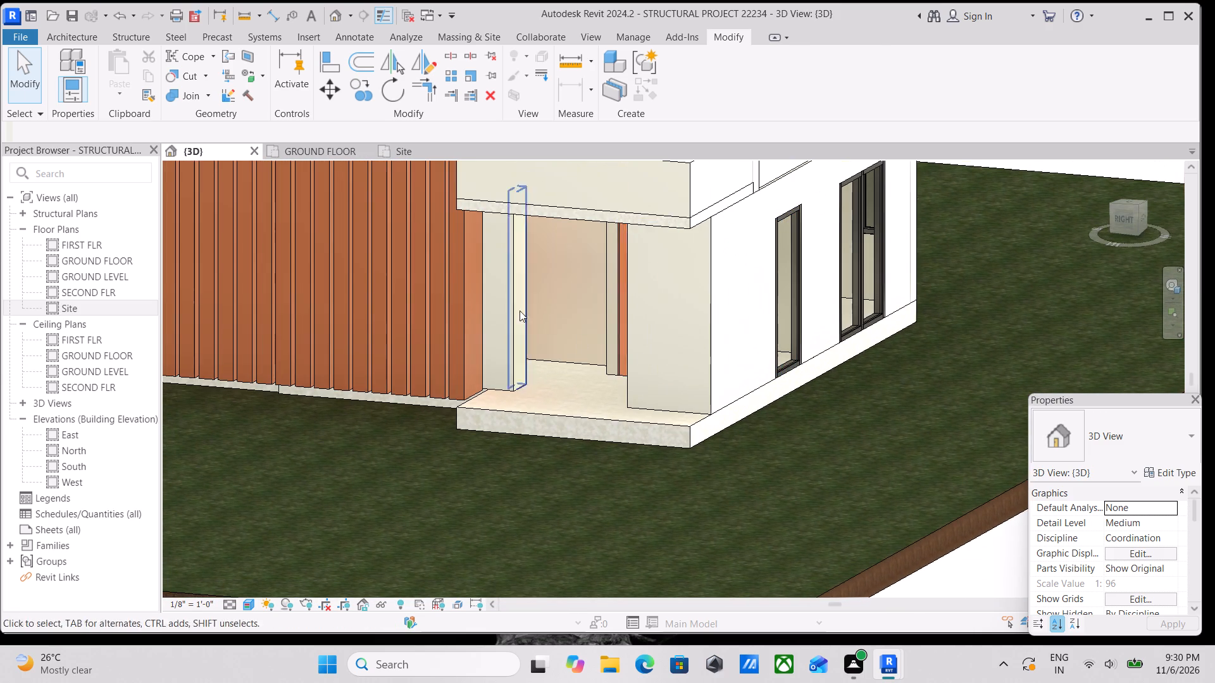
left_click(477, 331)
middle_click_drag(456, 396, 579, 381)
scroll(494, 405, "down", 2)
middle_click_drag(494, 406, 561, 406)
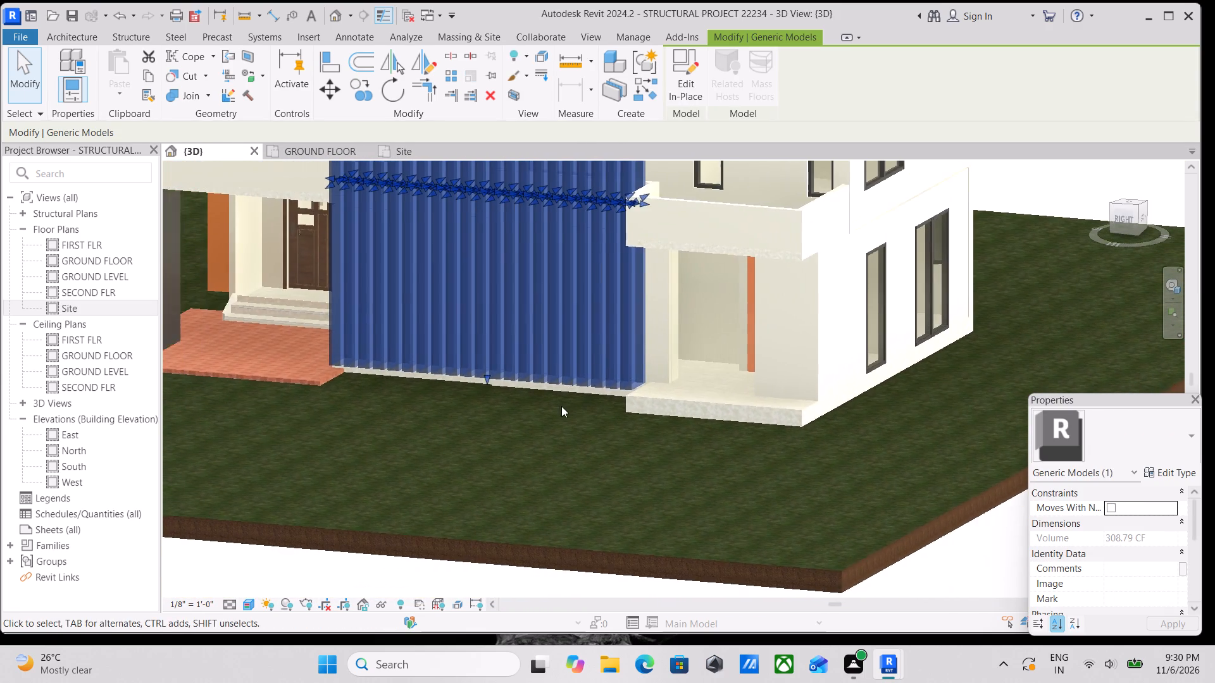
key("Escape")
left_click(590, 344)
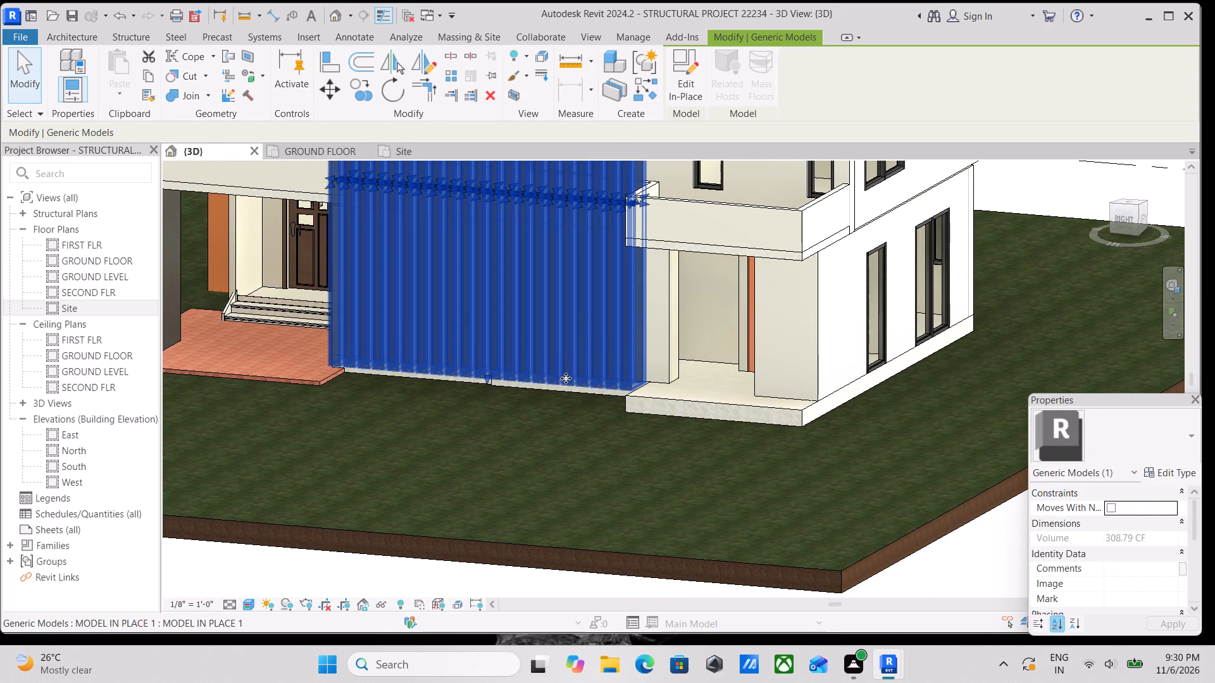
middle_click_drag(568, 383, 759, 367, "shift")
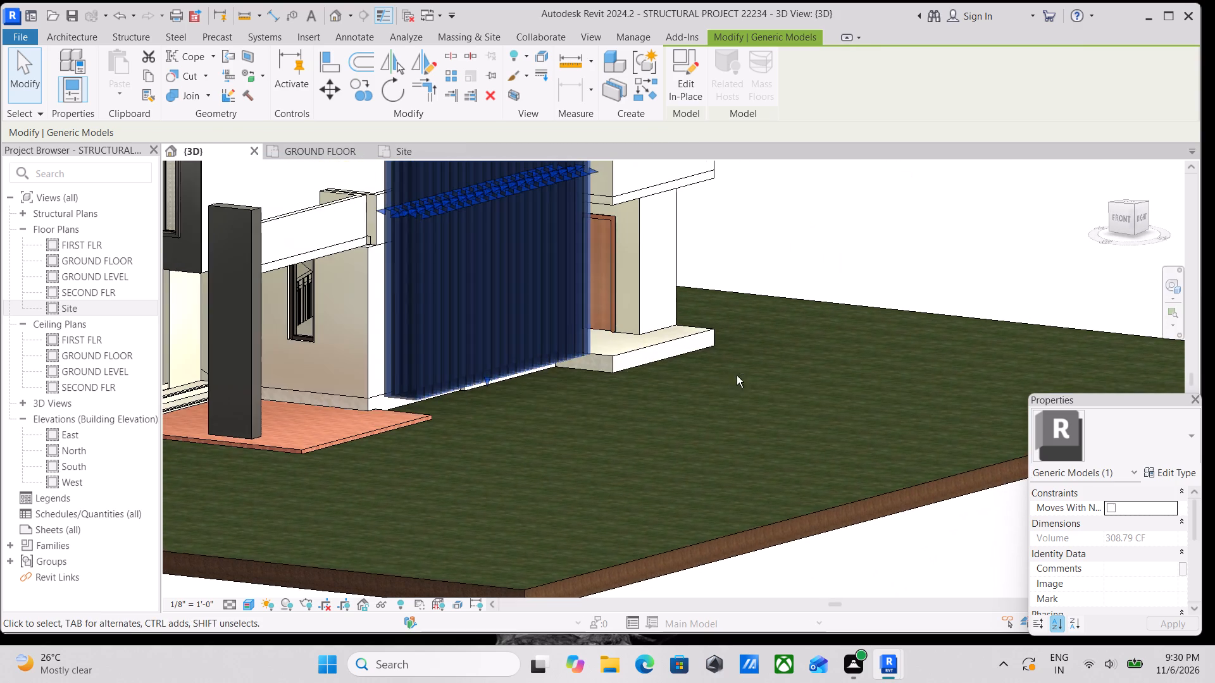
scroll(521, 407, "up", 3)
scroll(470, 390, "up", 7)
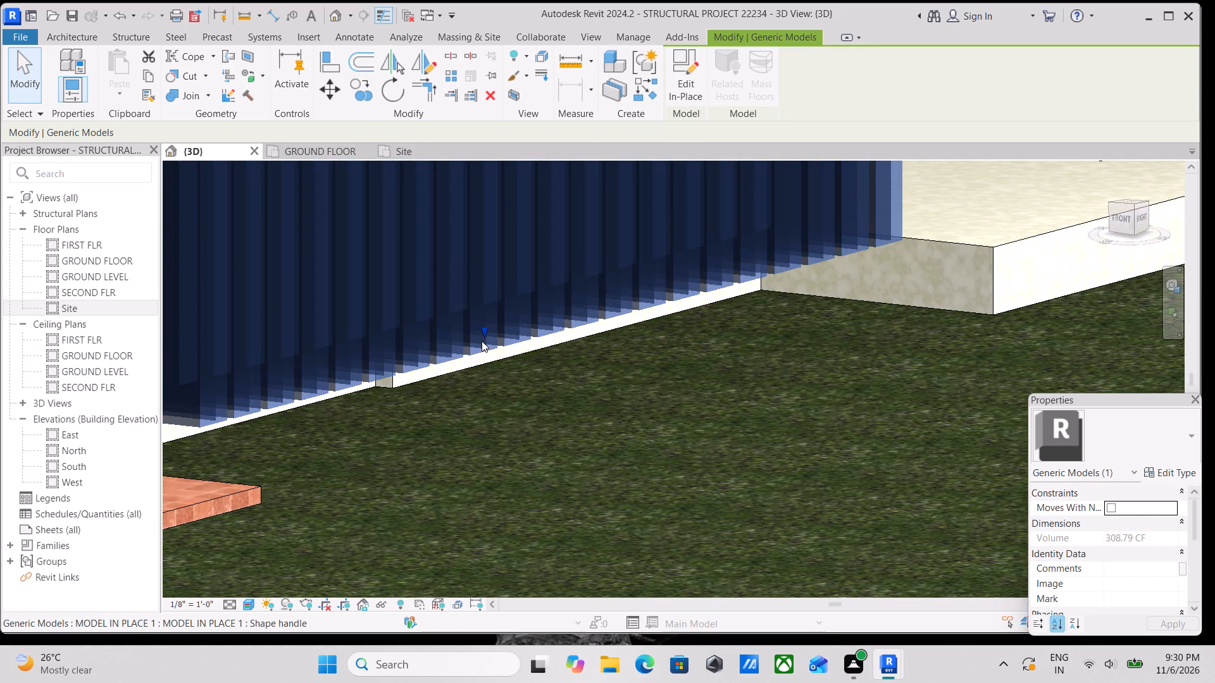
left_click_drag(482, 341, 490, 386)
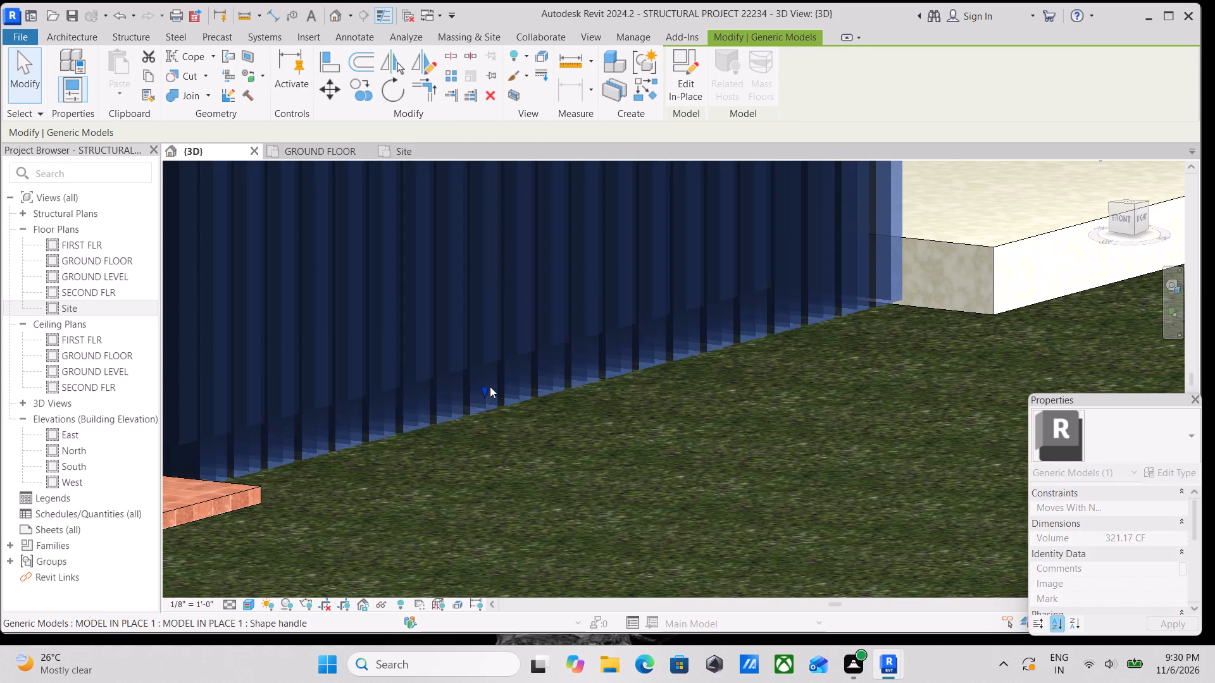
scroll(490, 386, "down", 6)
key("Escape")
Examine the extended cladding together with the front facade's balcony, dark grey window surround and entrance porch.
scroll(510, 405, "down", 3)
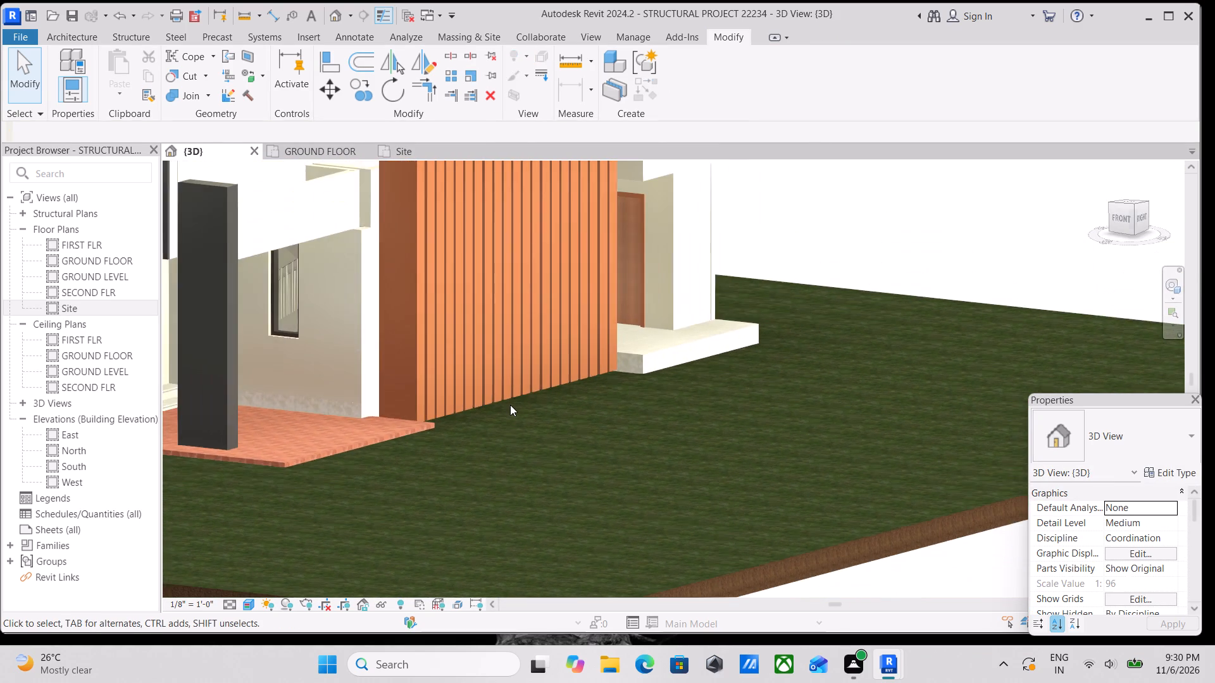
scroll(510, 405, "down", 3)
middle_click_drag(512, 405, 624, 496)
scroll(497, 431, "down", 3)
middle_click_drag(497, 431, 594, 493)
scroll(575, 483, "up", 3)
scroll(428, 434, "up", 3)
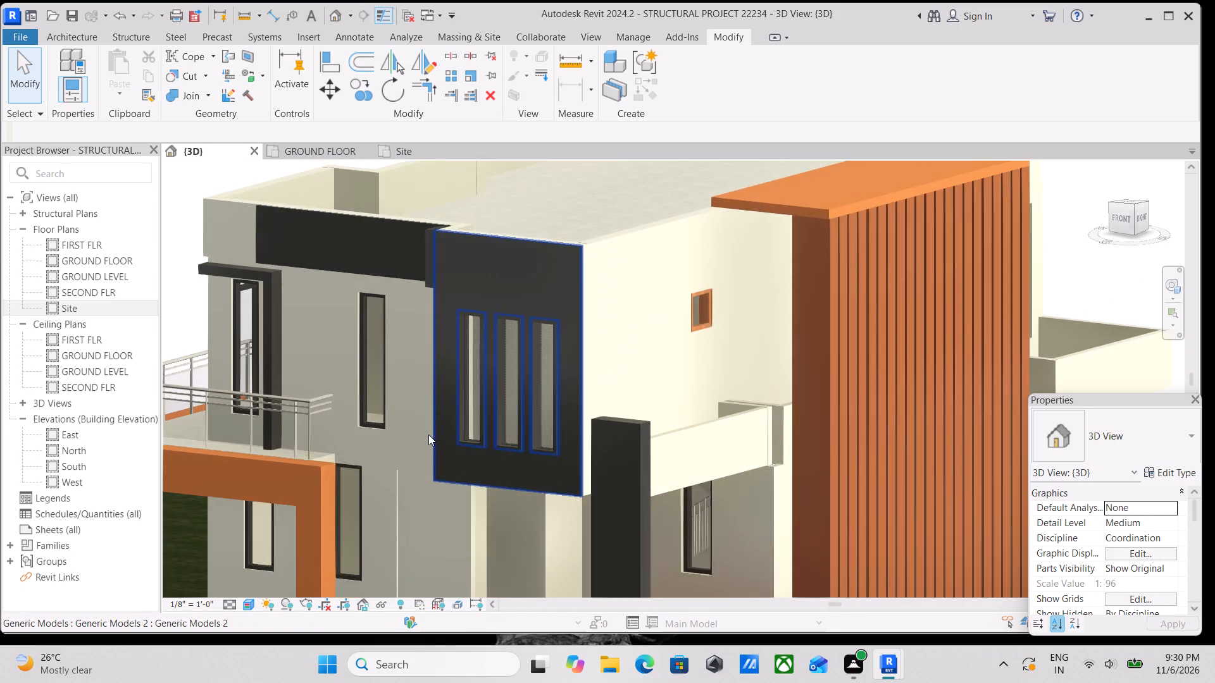
middle_click_drag(428, 434, 502, 319)
middle_click_drag(533, 432, 530, 357)
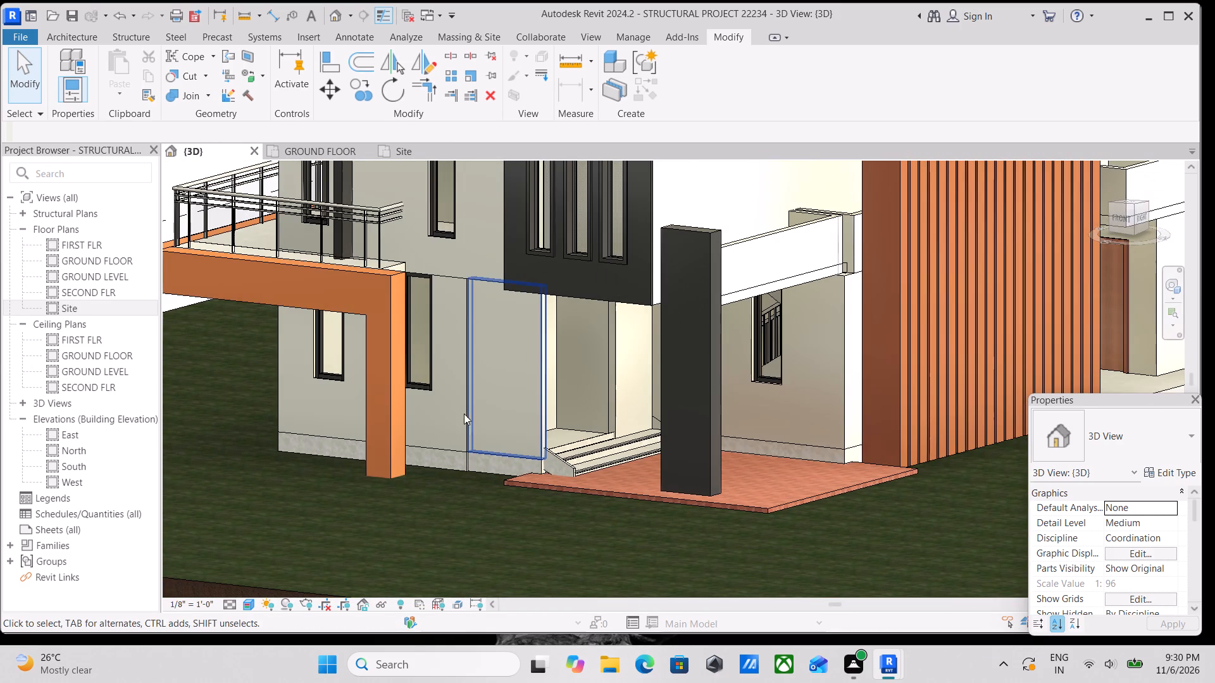
scroll(520, 386, "up", 4)
scroll(595, 321, "down", 4)
middle_click_drag(595, 321, 642, 469)
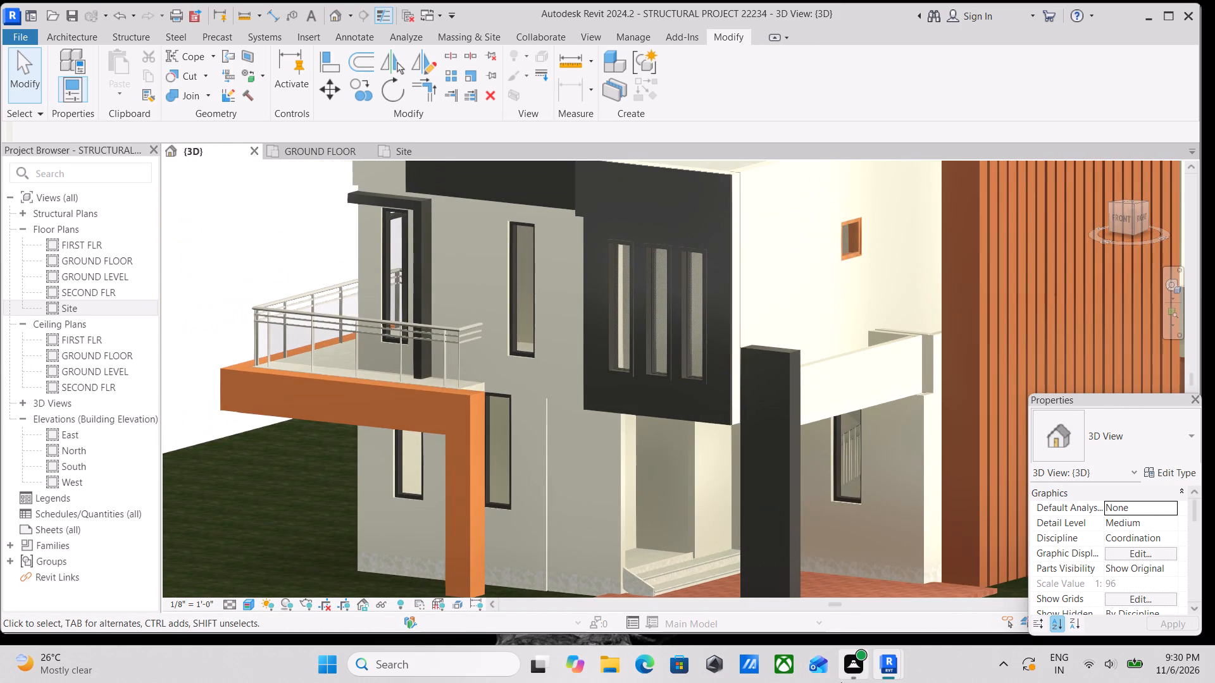
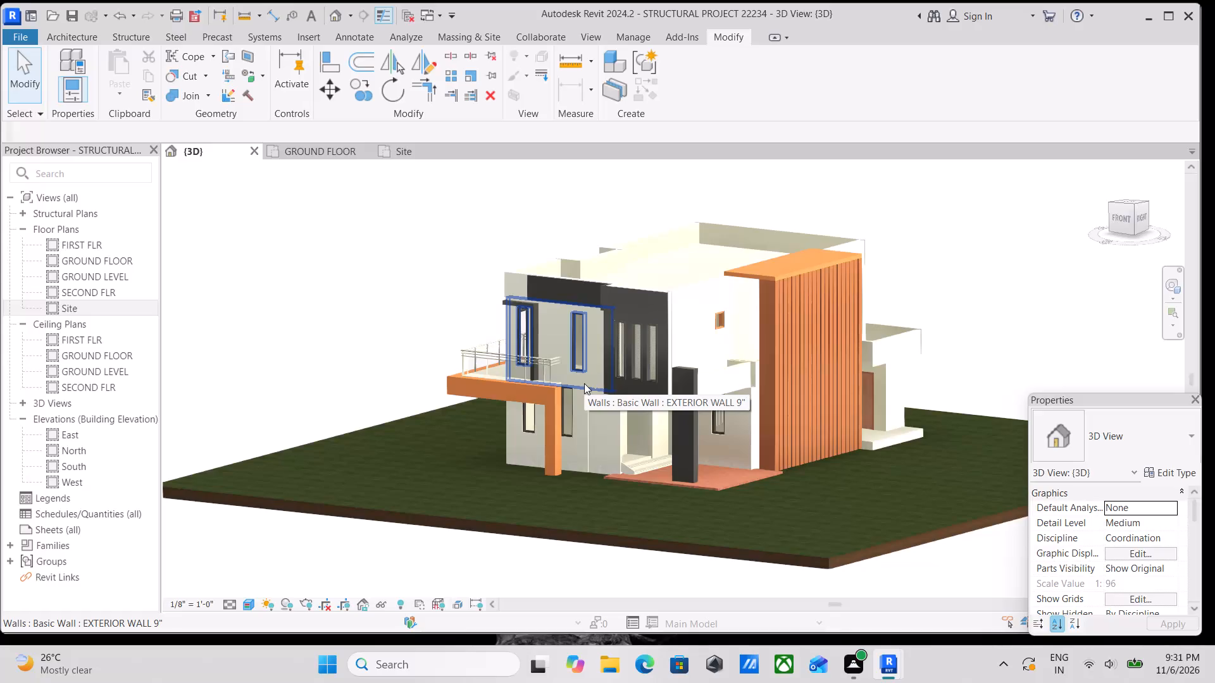
Examine the front facade, balcony and roof, continuing around the left facade to the back corner terrace.
scroll(588, 387, "down", 3)
scroll(596, 406, "up", 6)
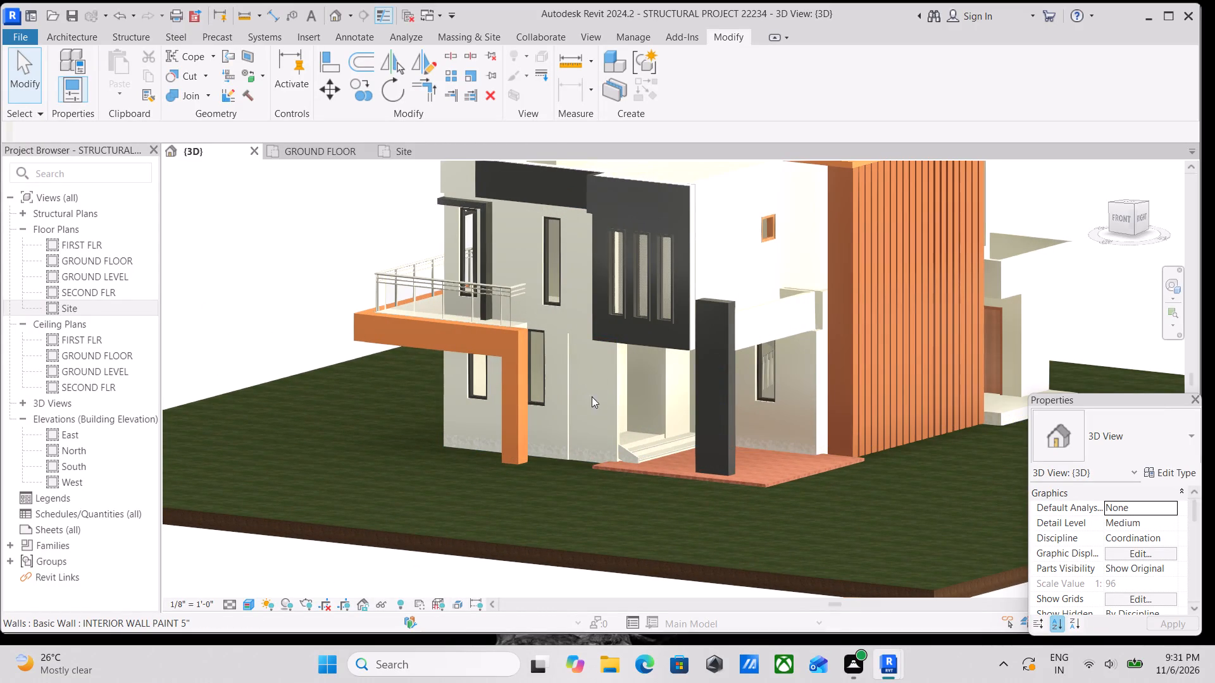
scroll(600, 410, "down", 2)
middle_click_drag(624, 383, 756, 496, "shift")
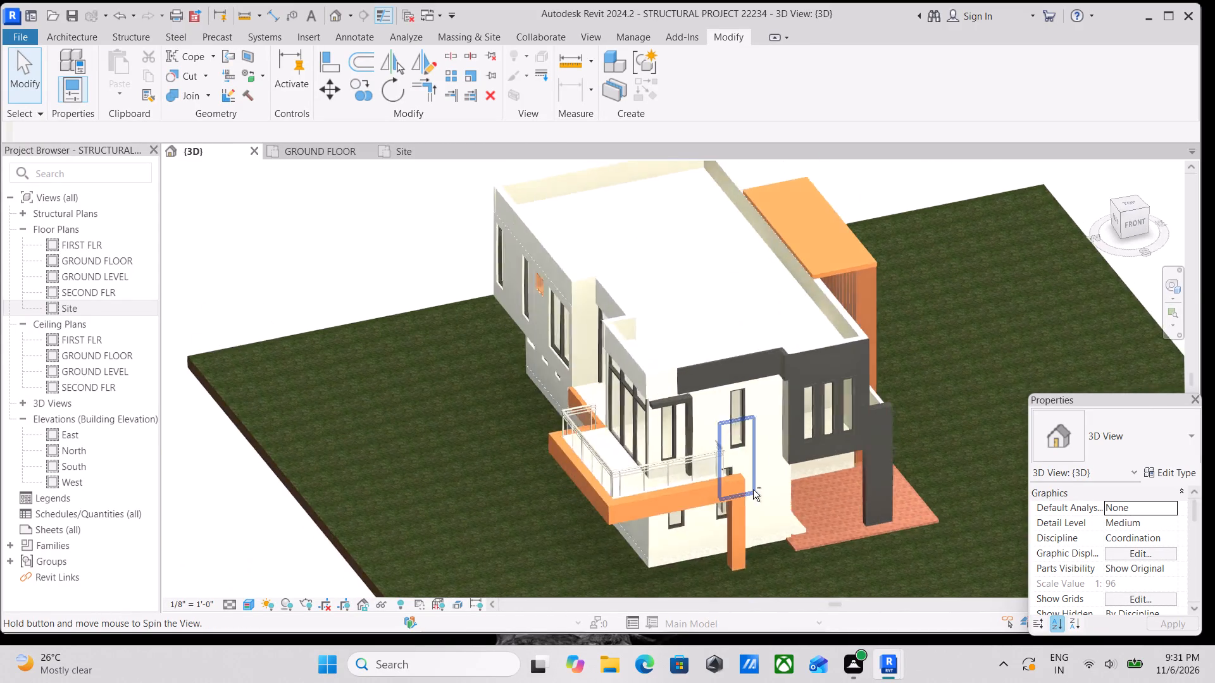
middle_click_drag(743, 476, 852, 428)
middle_click_drag(782, 445, 837, 397)
scroll(829, 398, "up", 1, "shift")
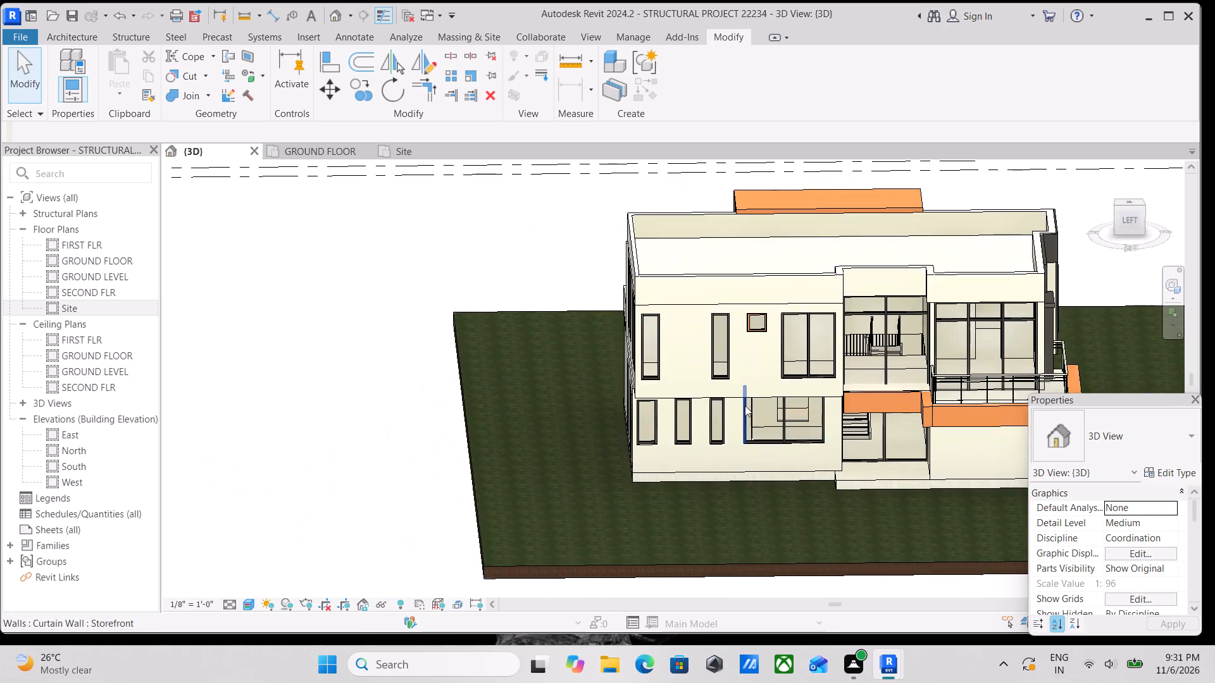
middle_click_drag(745, 405, 670, 411)
scroll(607, 352, "up", 4)
middle_click_drag(543, 370, 636, 402, "shift")
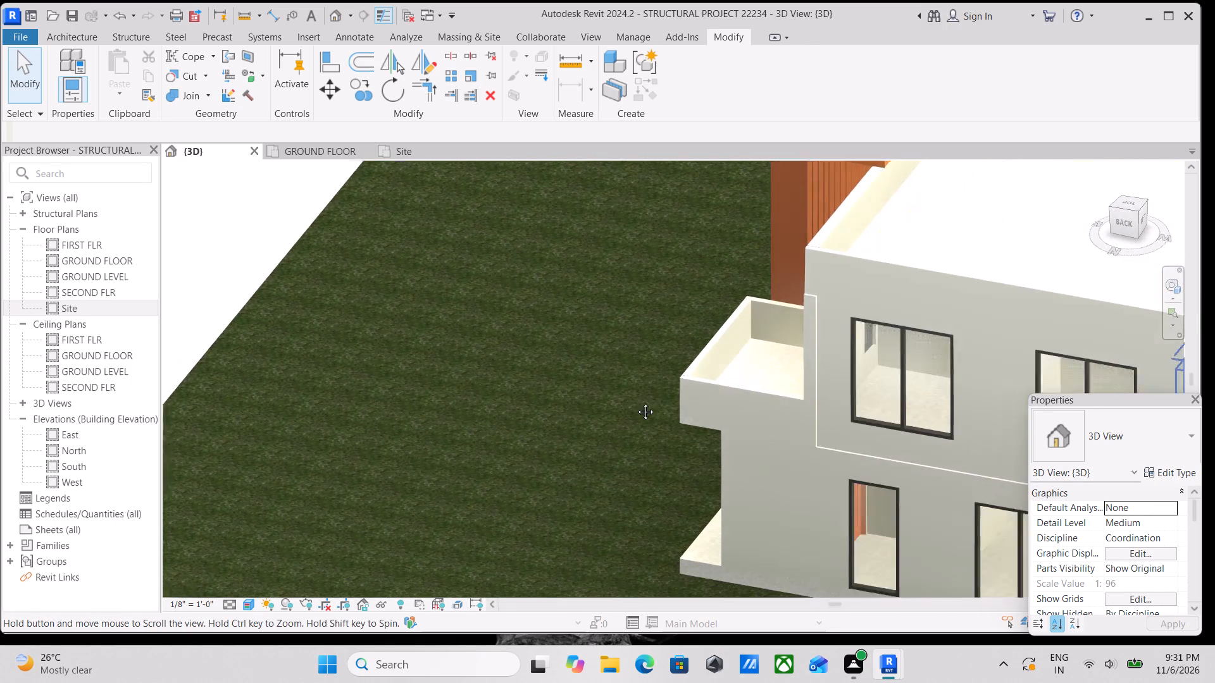
middle_click_drag(636, 402, 433, 347, "shift")
middle_click_drag(554, 366, 739, 460, "shift")
Examine the rear end of the orange slatted cladding, its roof cap and the adjoining upper terrace wall with its windows.
middle_click_drag(715, 400, 605, 579)
scroll(655, 459, "up", 1, "shift")
middle_click_drag(676, 450, 634, 450, "shift")
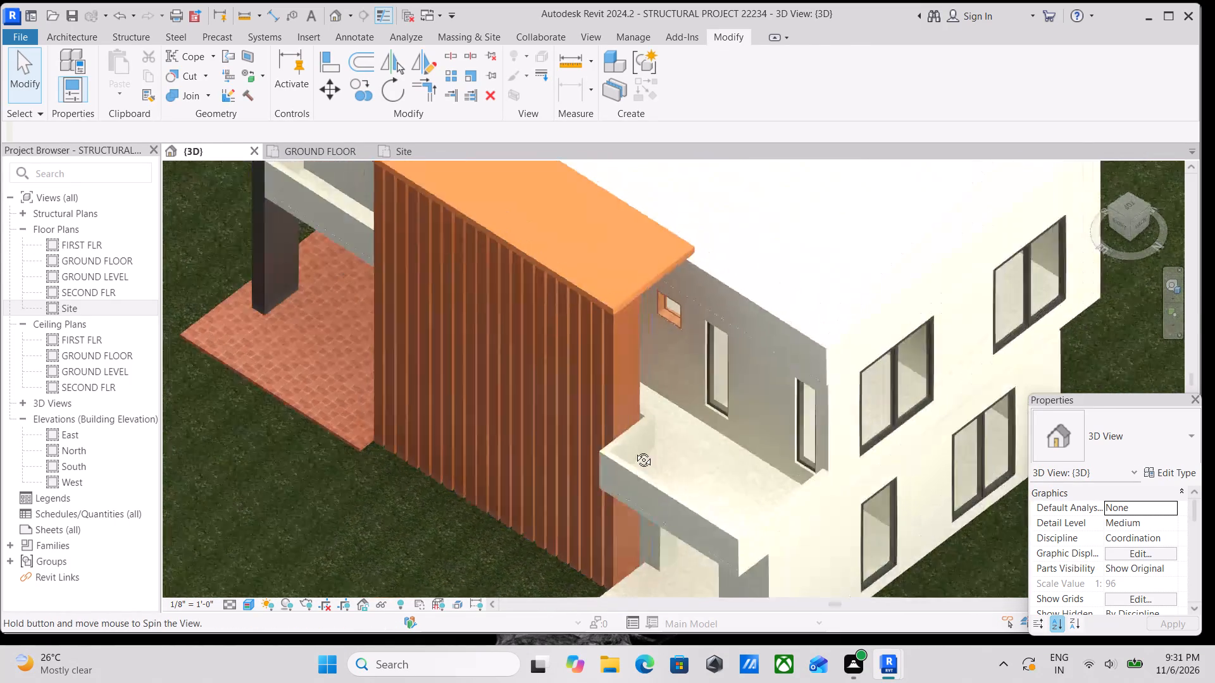
middle_click_drag(634, 450, 621, 447, "shift")
middle_click_drag(647, 477, 630, 364, "shift")
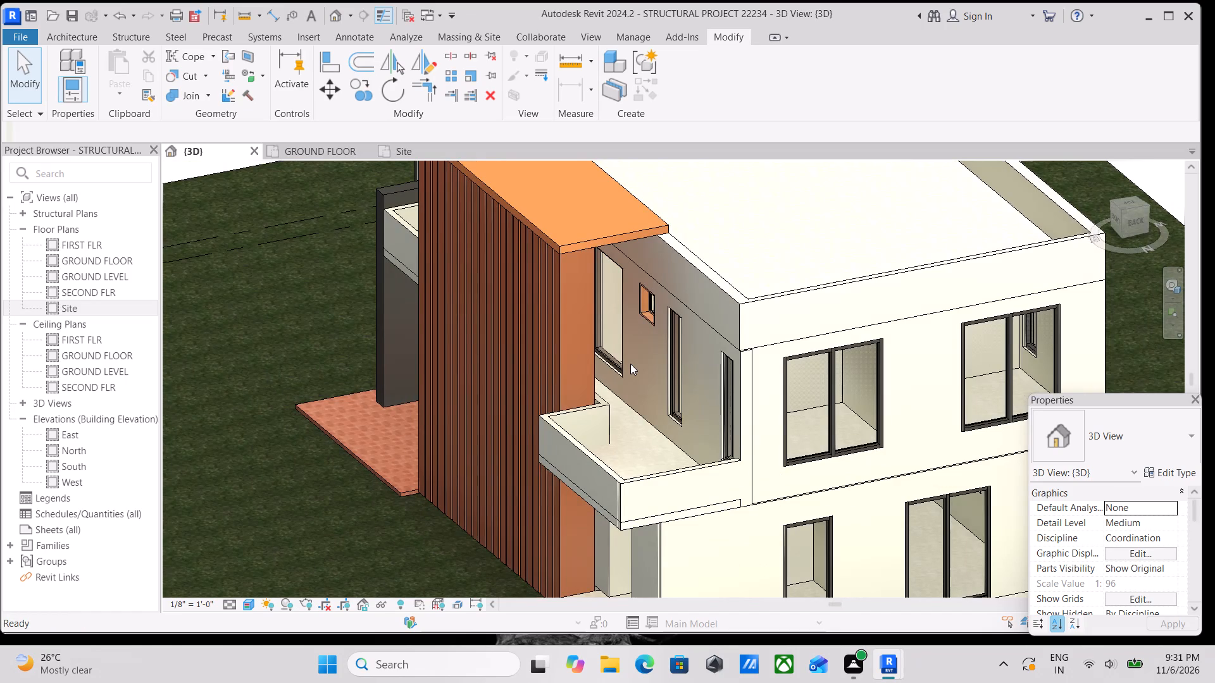
scroll(630, 364, "up", 1)
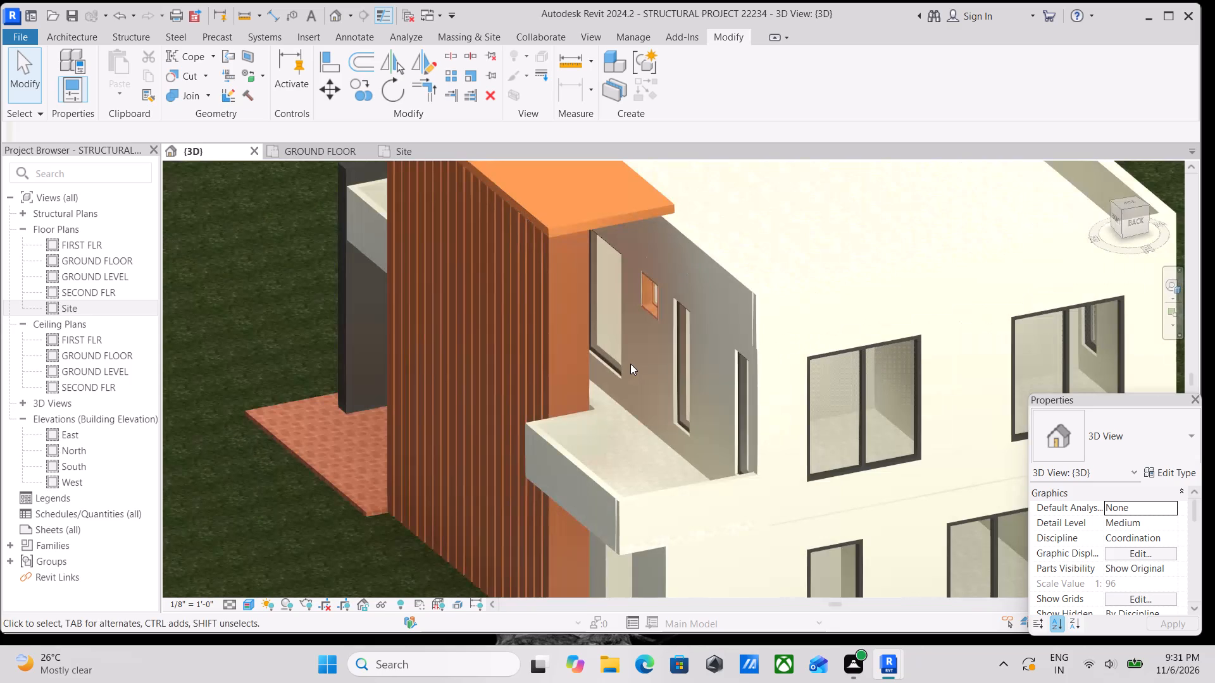
scroll(633, 371, "up", 1)
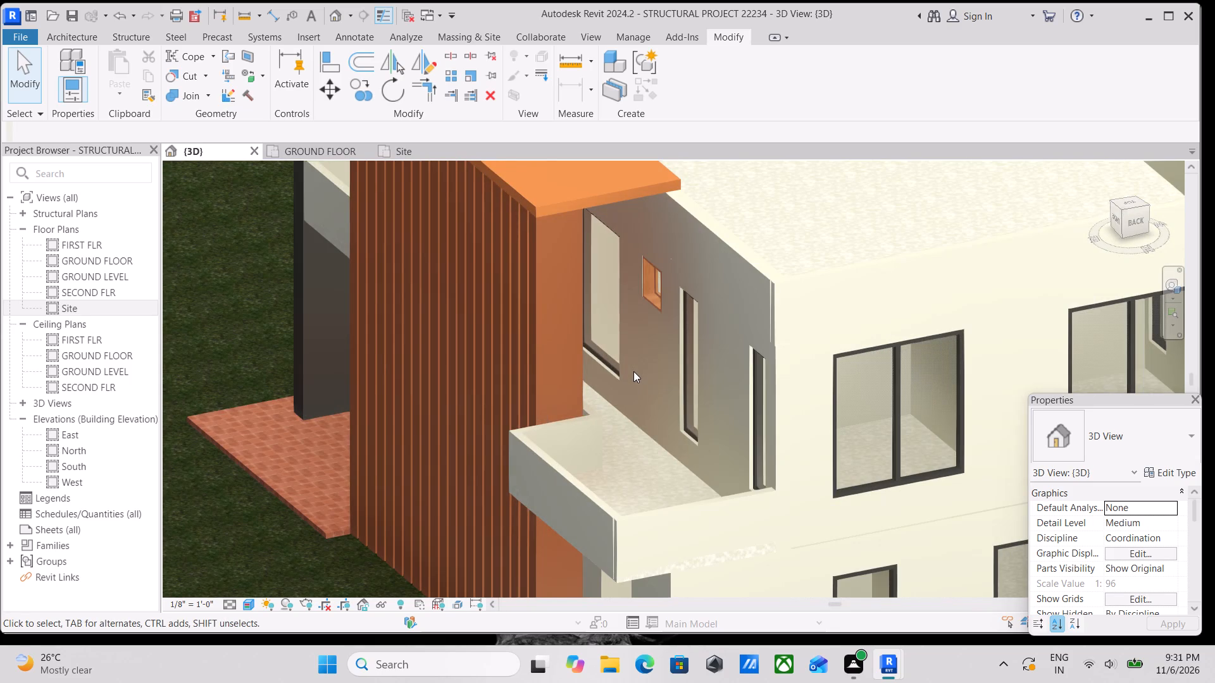
scroll(633, 371, "up", 2)
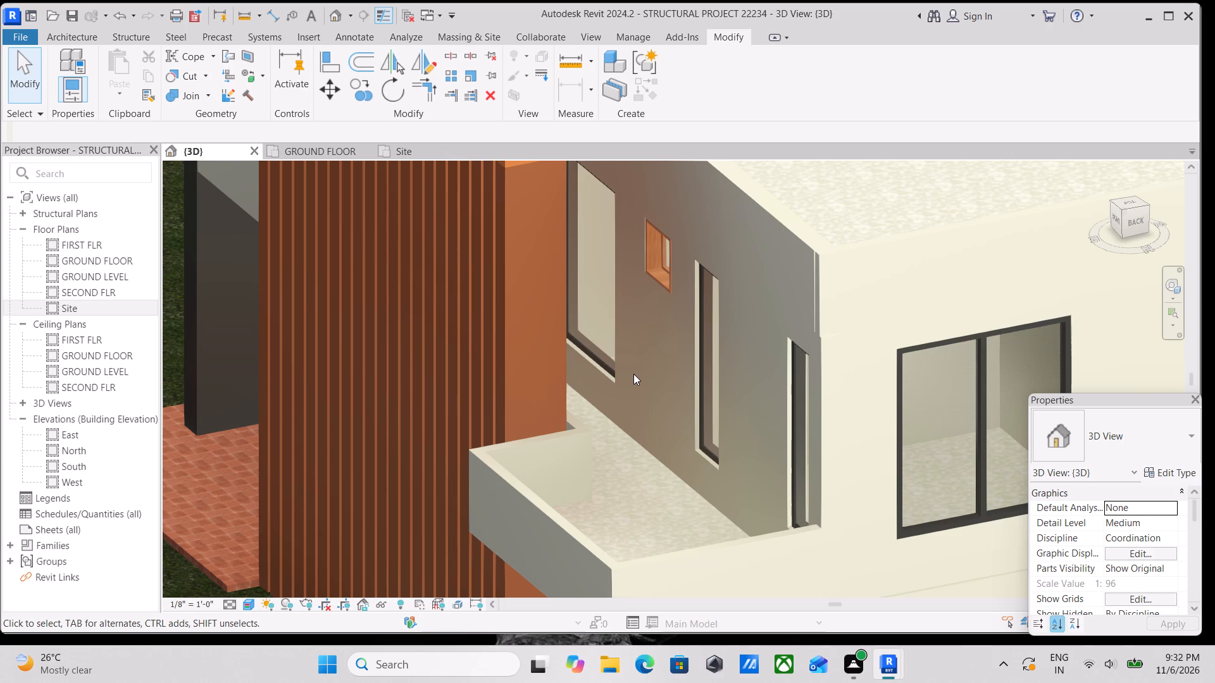
scroll(634, 386, "up", 3)
scroll(673, 355, "down", 3)
middle_click_drag(674, 360, 682, 391)
scroll(682, 390, "down", 6)
middle_click_drag(700, 395, 683, 346)
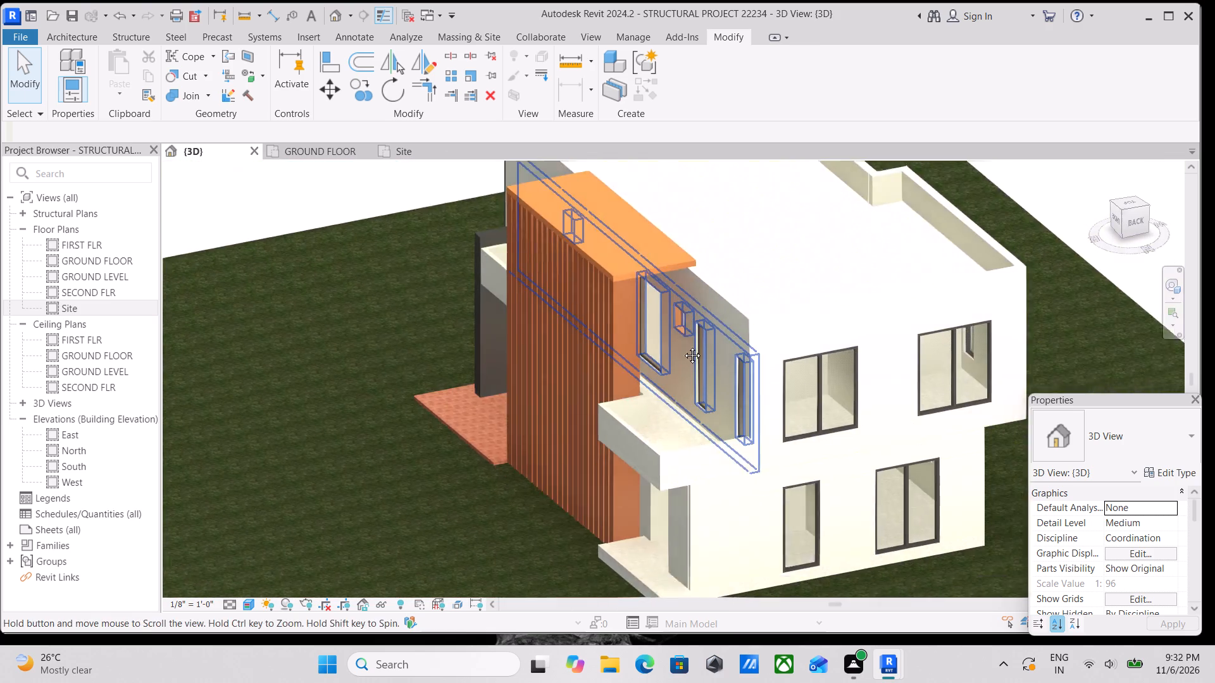
middle_click_drag(683, 346, 658, 276)
Examine the base of the slatted cladding on the right facade, the brick-paved entrance porch and the dark column.
scroll(751, 390, "up", 1)
middle_click_drag(750, 390, 676, 265)
middle_click_drag(714, 366, 387, 453, "shift")
middle_click_drag(601, 439, 707, 352)
middle_click_drag(692, 381, 557, 390, "shift")
middle_click_drag(578, 398, 553, 407)
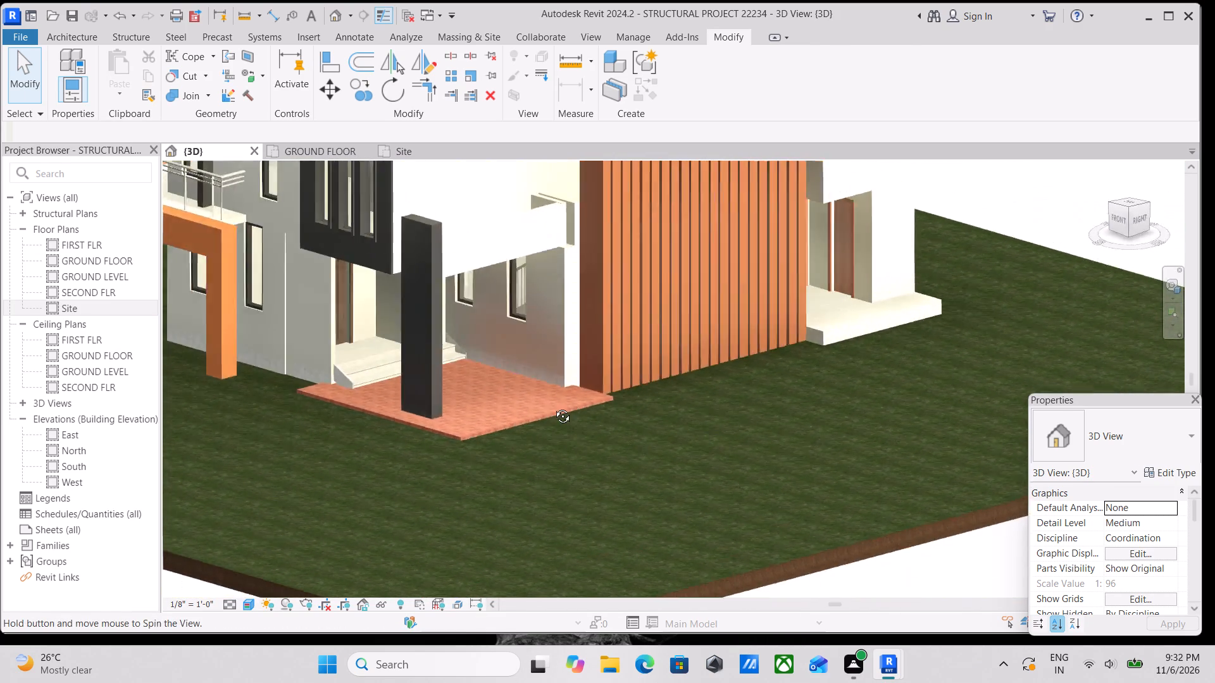
middle_click_drag(553, 407, 536, 399)
middle_click_drag(533, 390, 592, 496)
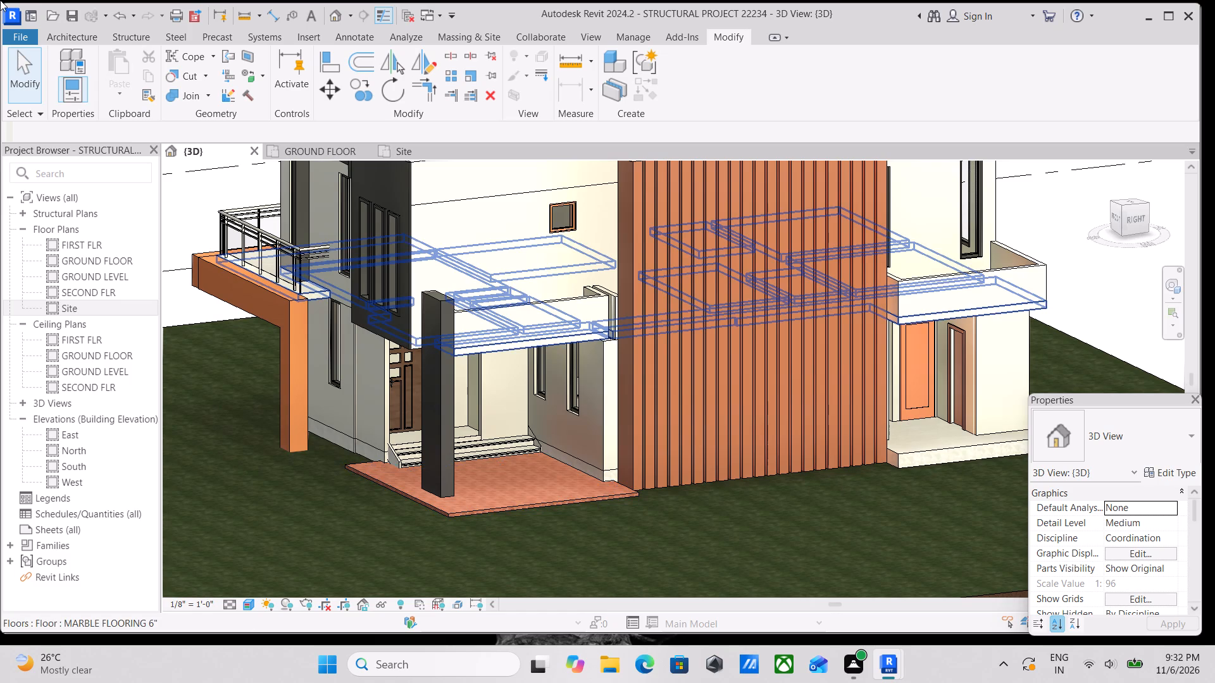
scroll(633, 39, "up", 2)
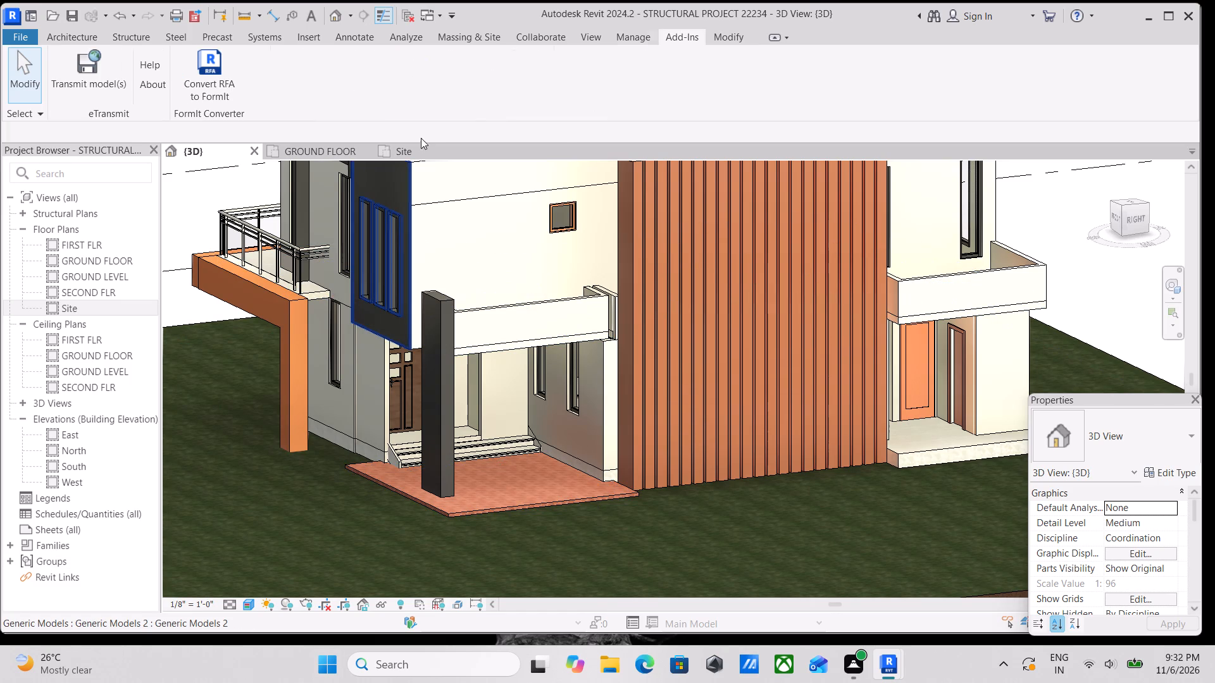
scroll(421, 138, "up", 1)
scroll(534, 132, "down", 3)
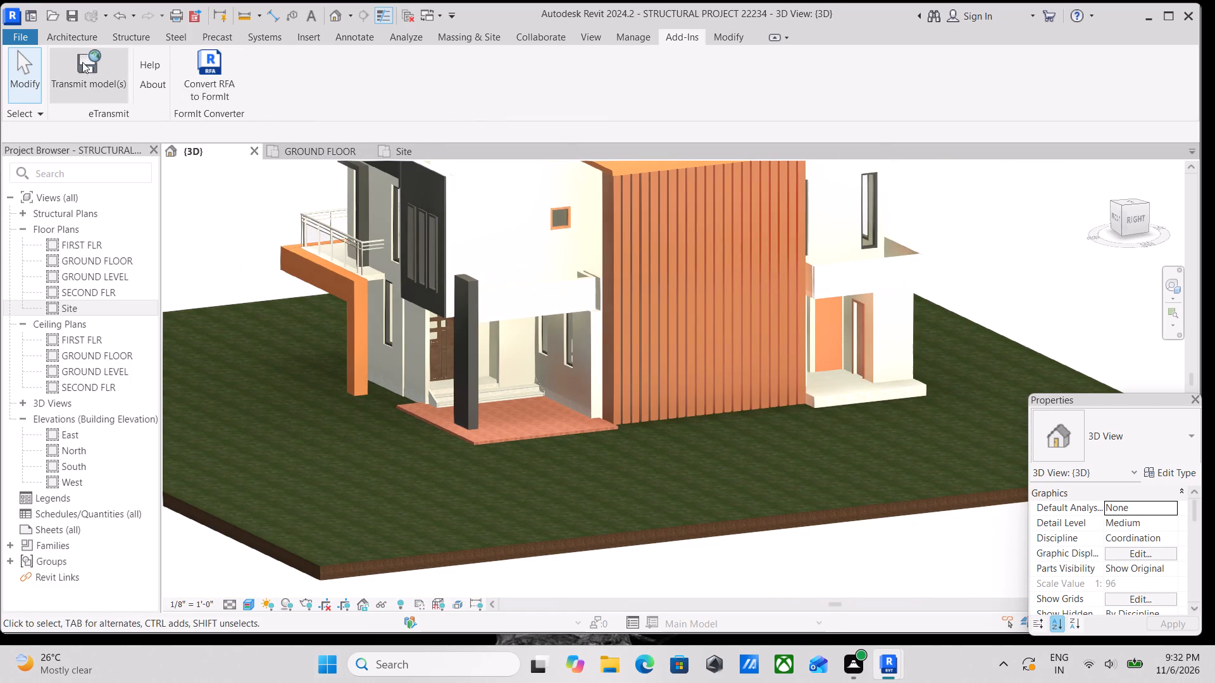
Examine the building from above, including the roof parapet, then the left facade's upper walls and windows up to the back corner.
left_click(61, 31)
scroll(730, 406, "down", 3)
middle_click_drag(680, 398, 872, 582)
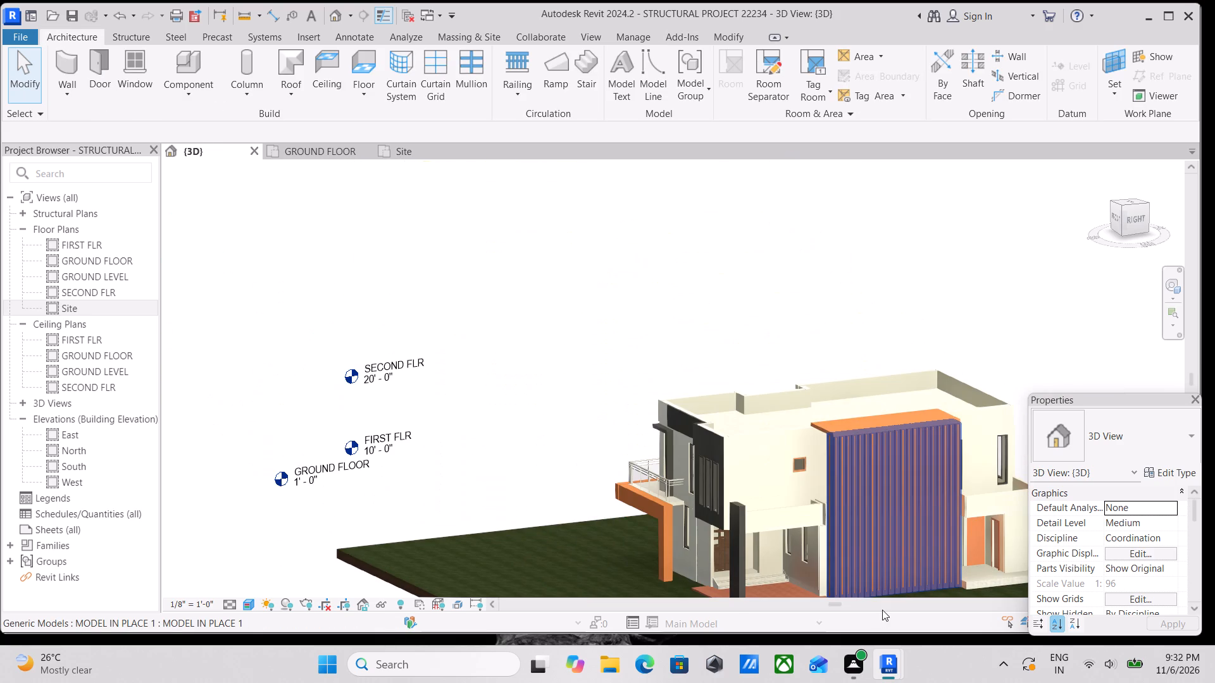
scroll(882, 610, "up", 3)
middle_click_drag(871, 599, 931, 601)
scroll(873, 472, "up", 2)
middle_click_drag(826, 498, 732, 366)
scroll(714, 352, "up", 1)
middle_click_drag(740, 390, 846, 468, "shift")
middle_click_drag(800, 419, 931, 430, "shift")
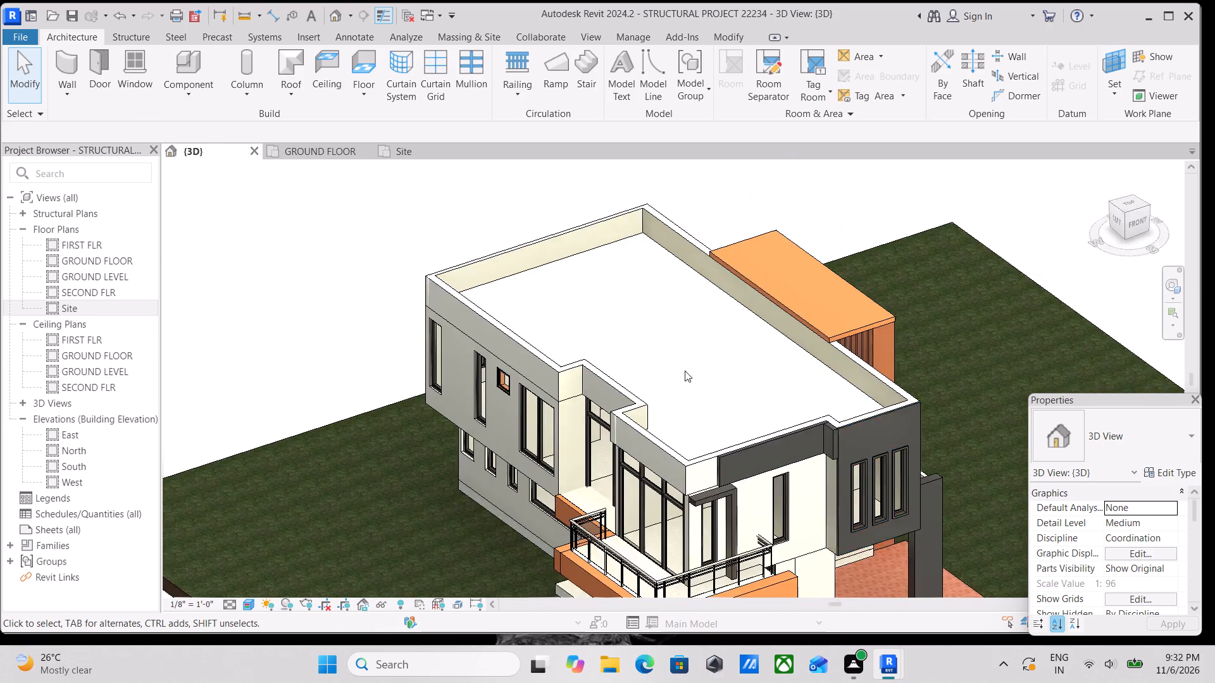
scroll(665, 342, "up", 3)
scroll(467, 284, "up", 3)
middle_click_drag(388, 281, 404, 218, "shift")
middle_click_drag(508, 343, 516, 233)
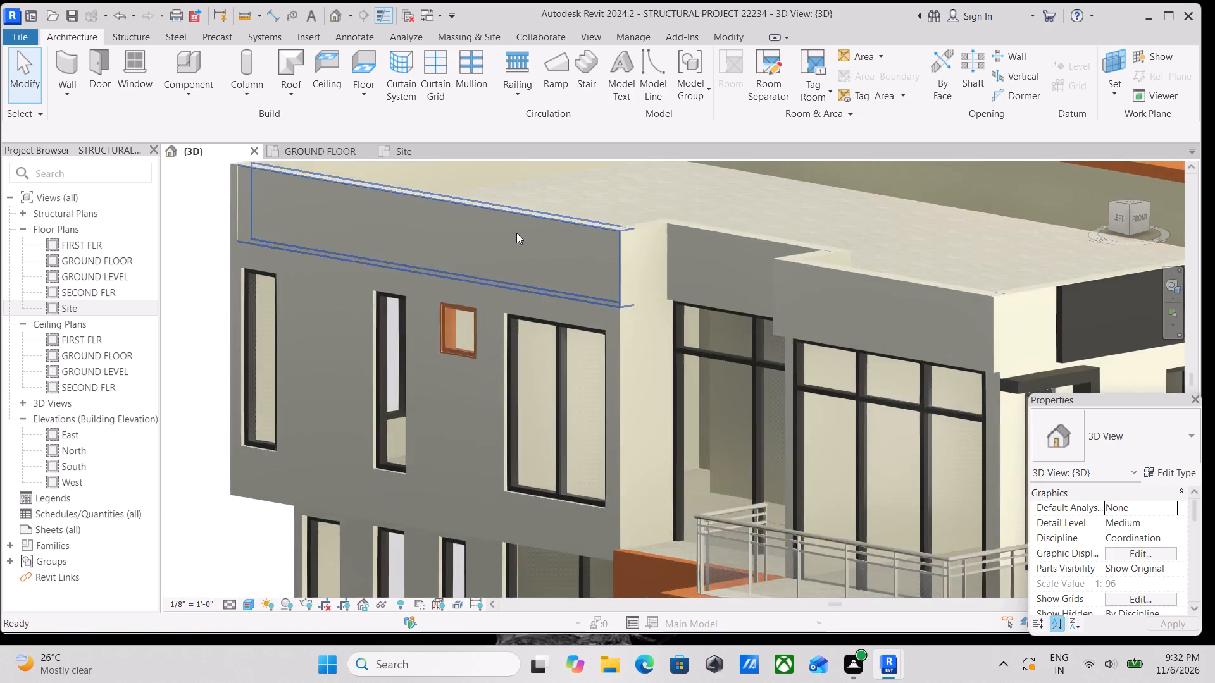
middle_click_drag(537, 257, 638, 286, "shift")
middle_click_drag(692, 333, 684, 213, "shift")
middle_click_drag(718, 286, 804, 342, "shift")
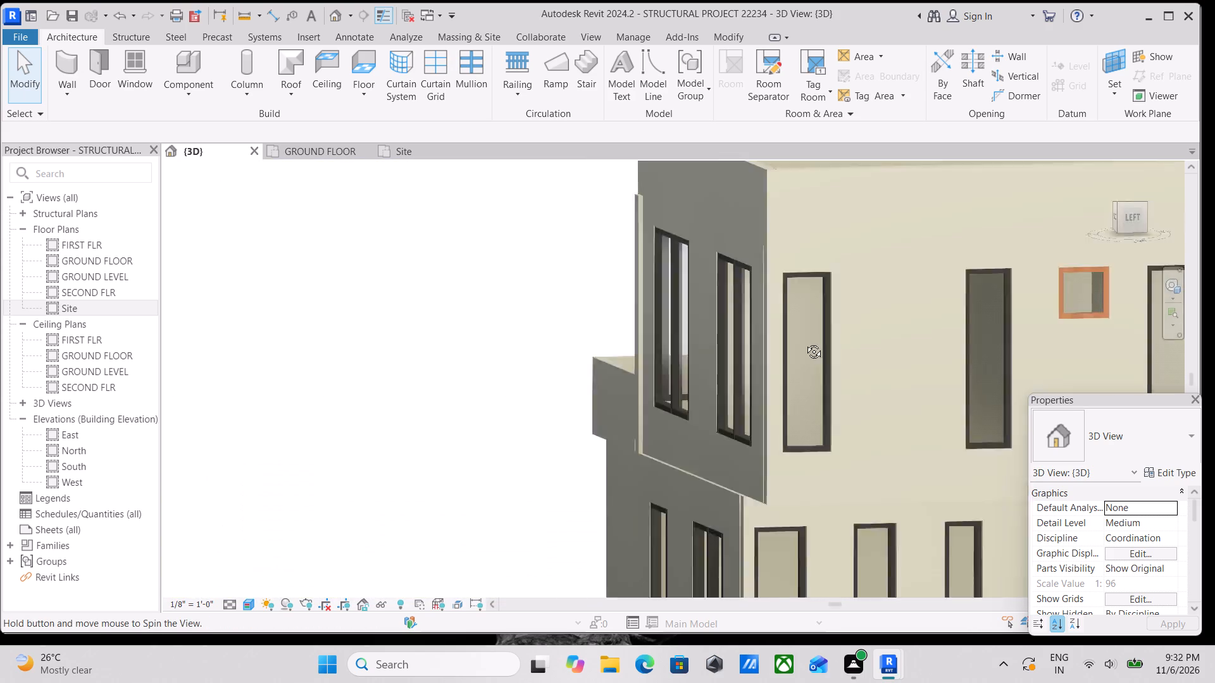
middle_click_drag(804, 342, 833, 359, "shift")
Examine the back facade's wall and corner terrace, then return around the right facade to the porch, dark window surround and balcony.
middle_click_drag(833, 359, 642, 275)
middle_click_drag(752, 335, 814, 370, "shift")
middle_click_drag(919, 367, 880, 353)
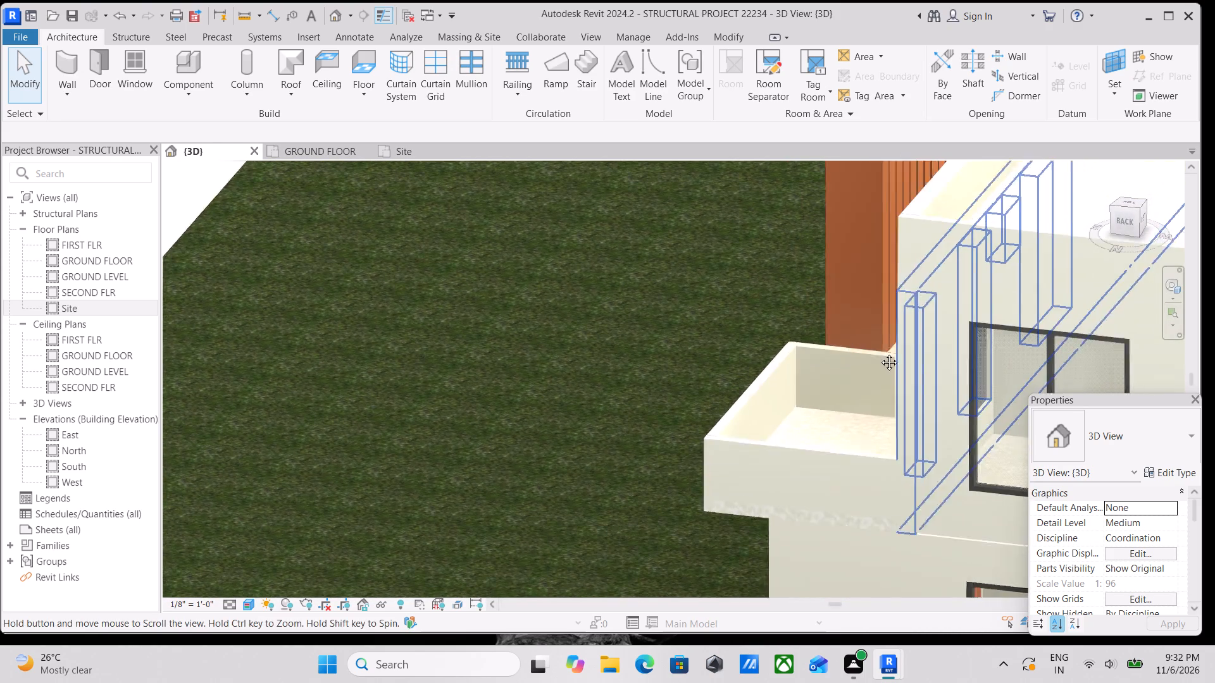
middle_click_drag(880, 353, 757, 317)
scroll(758, 323, "up", 2)
scroll(751, 225, "up", 2)
scroll(769, 237, "down", 2)
middle_click_drag(803, 252, 561, 194)
scroll(555, 194, "up", 1)
scroll(911, 247, "down", 3)
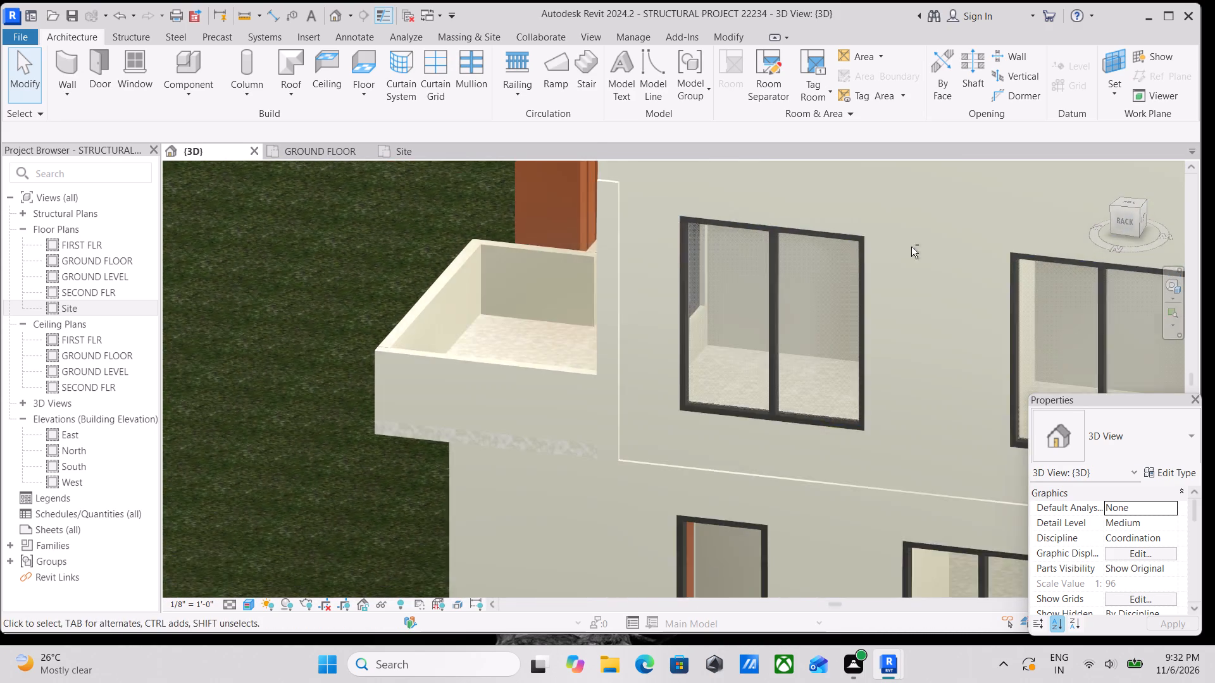
middle_click_drag(906, 247, 564, 283, "shift")
middle_click_drag(721, 268, 481, 291)
middle_click_drag(495, 292, 656, 249)
scroll(823, 292, "down", 2)
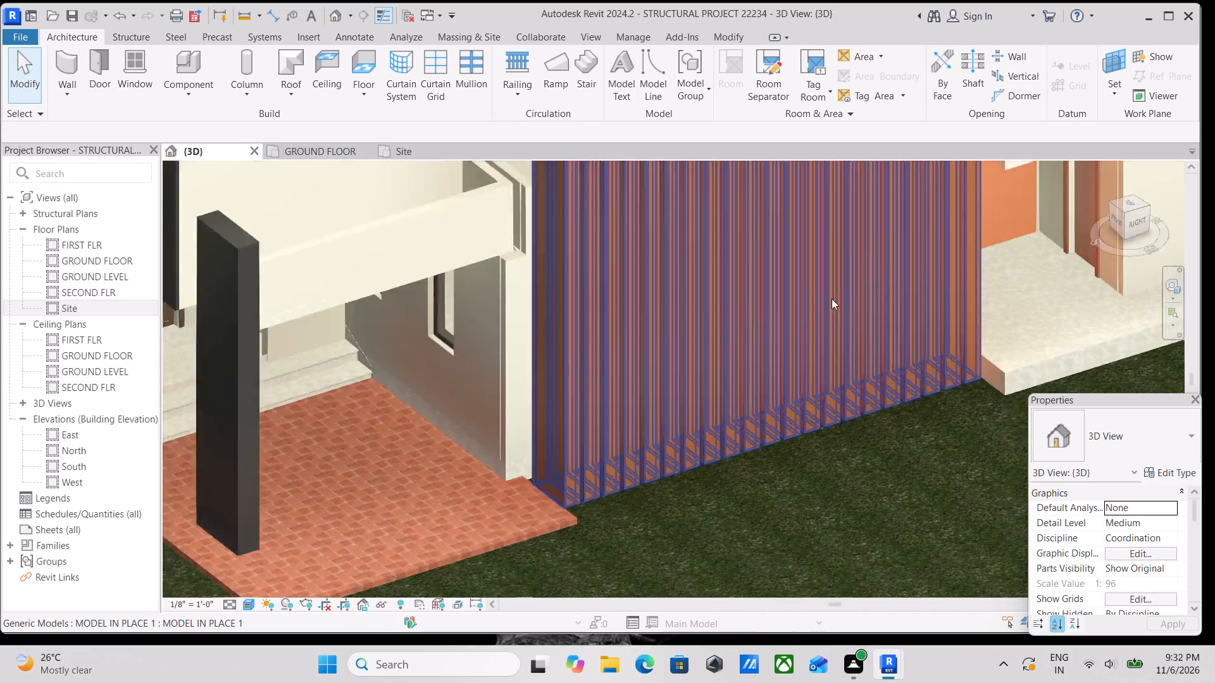
scroll(832, 298, "down", 3)
middle_click_drag(921, 330, 1015, 367)
middle_click_drag(666, 347, 775, 510)
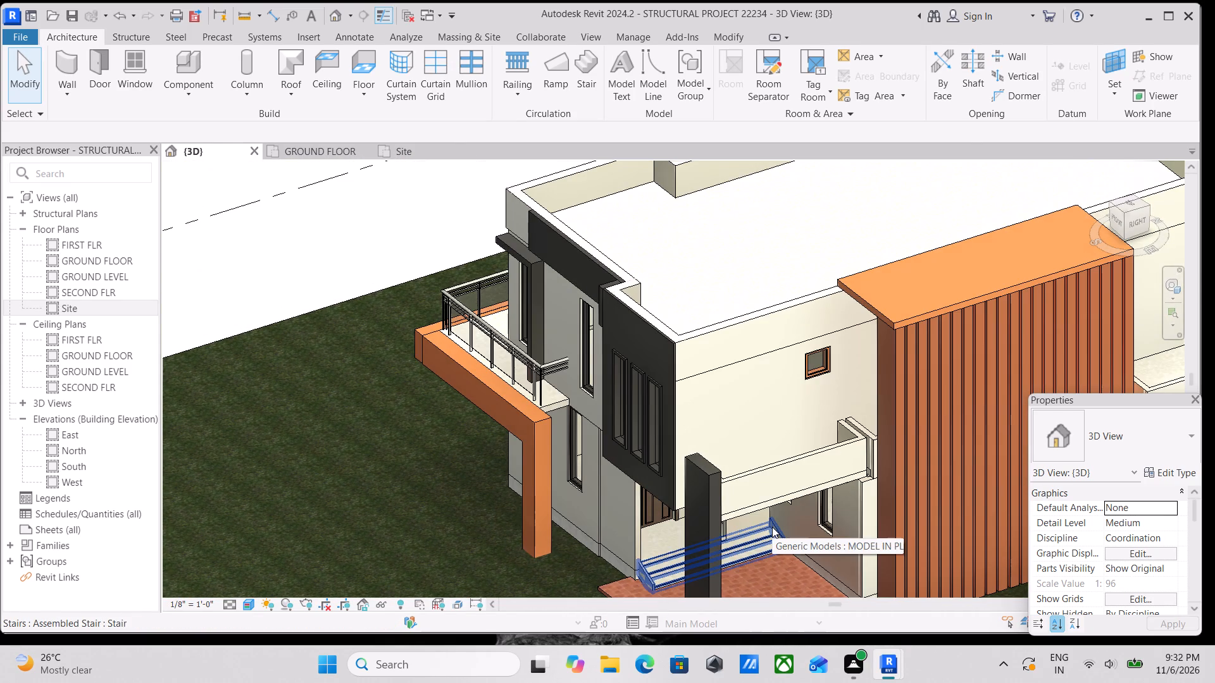
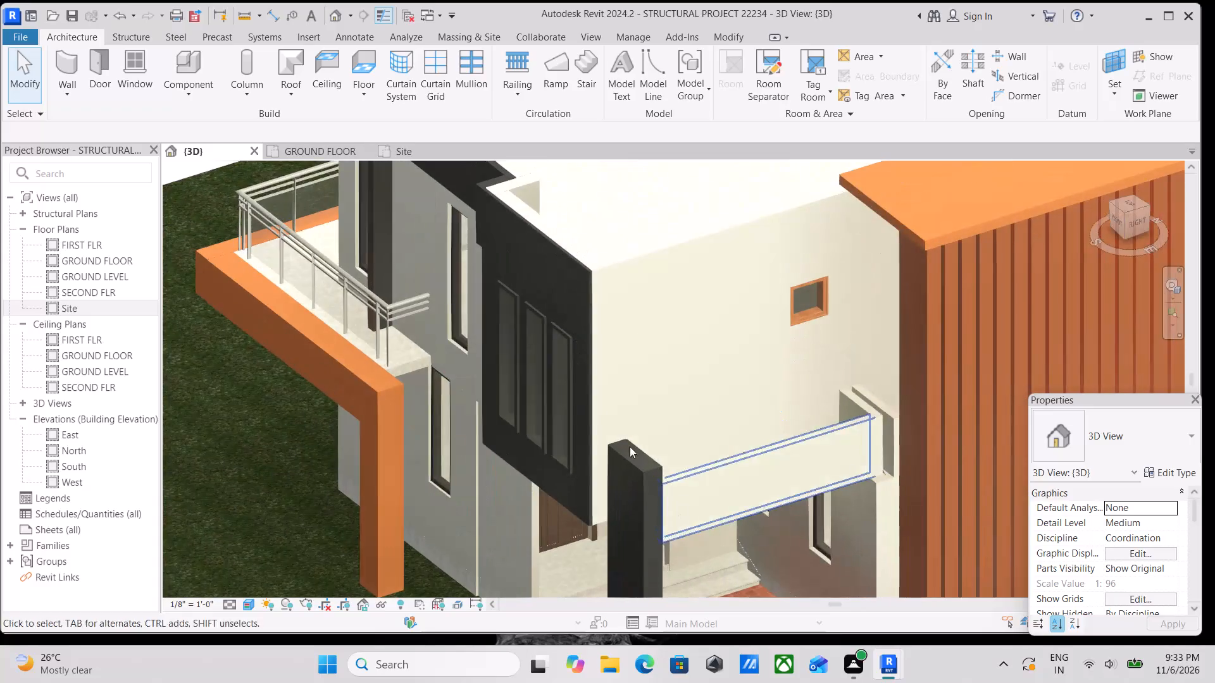
Examine the brick-paved entrance porch with its dark column, then the front facade's window surround and orange-edged balcony.
scroll(574, 379, "down", 1)
middle_click_drag(567, 362, 630, 197)
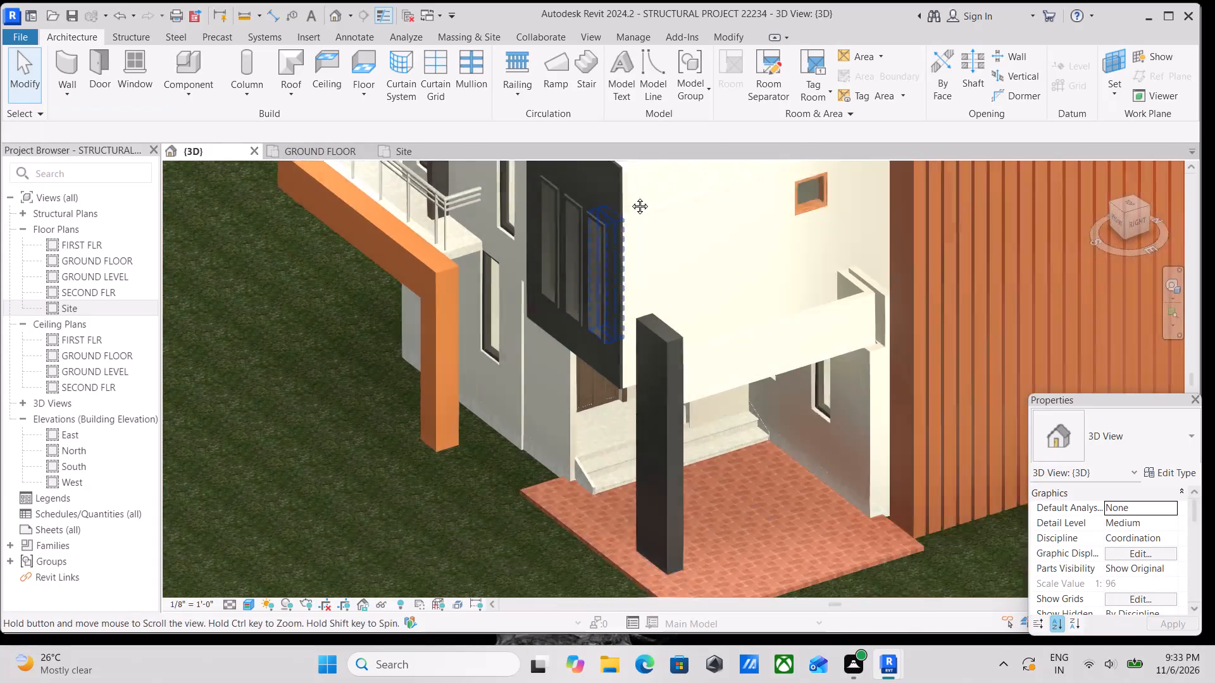
middle_click_drag(630, 197, 635, 193)
scroll(717, 290, "down", 2)
middle_click_drag(745, 277, 874, 266, "shift")
middle_click_drag(797, 275, 832, 199)
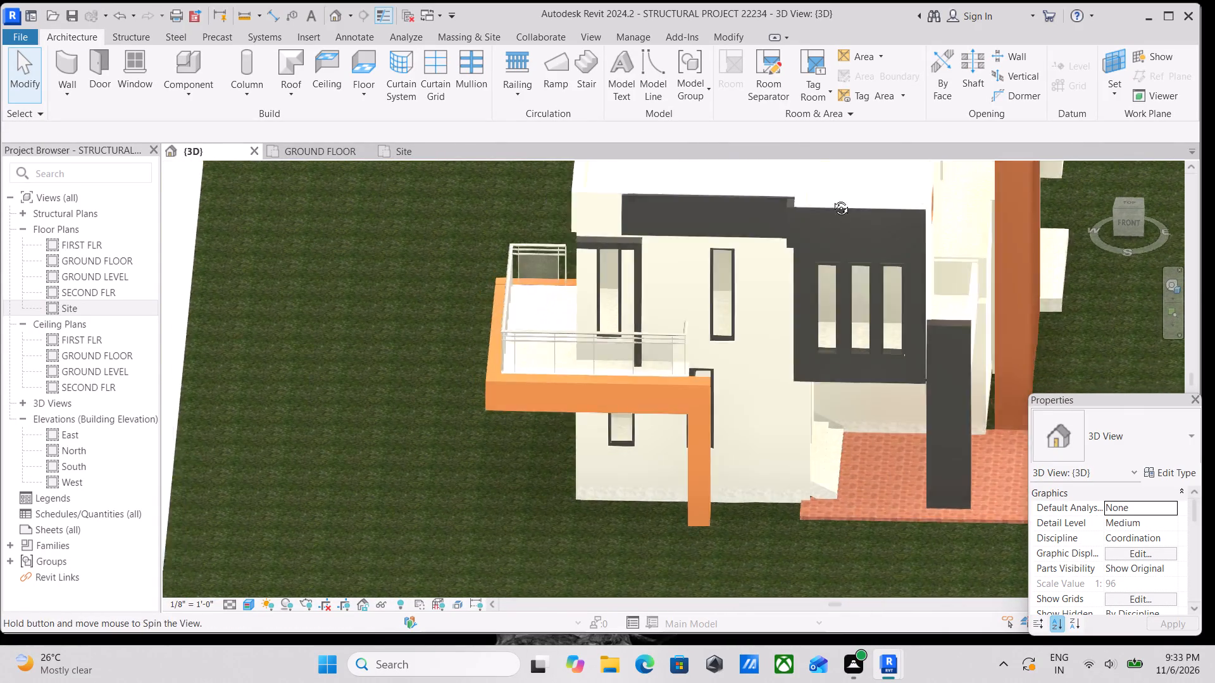
middle_click_drag(832, 199, 844, 188)
middle_click_drag(809, 286, 678, 272)
middle_click_drag(738, 257, 812, 229, "shift")
middle_click_drag(802, 240, 671, 343)
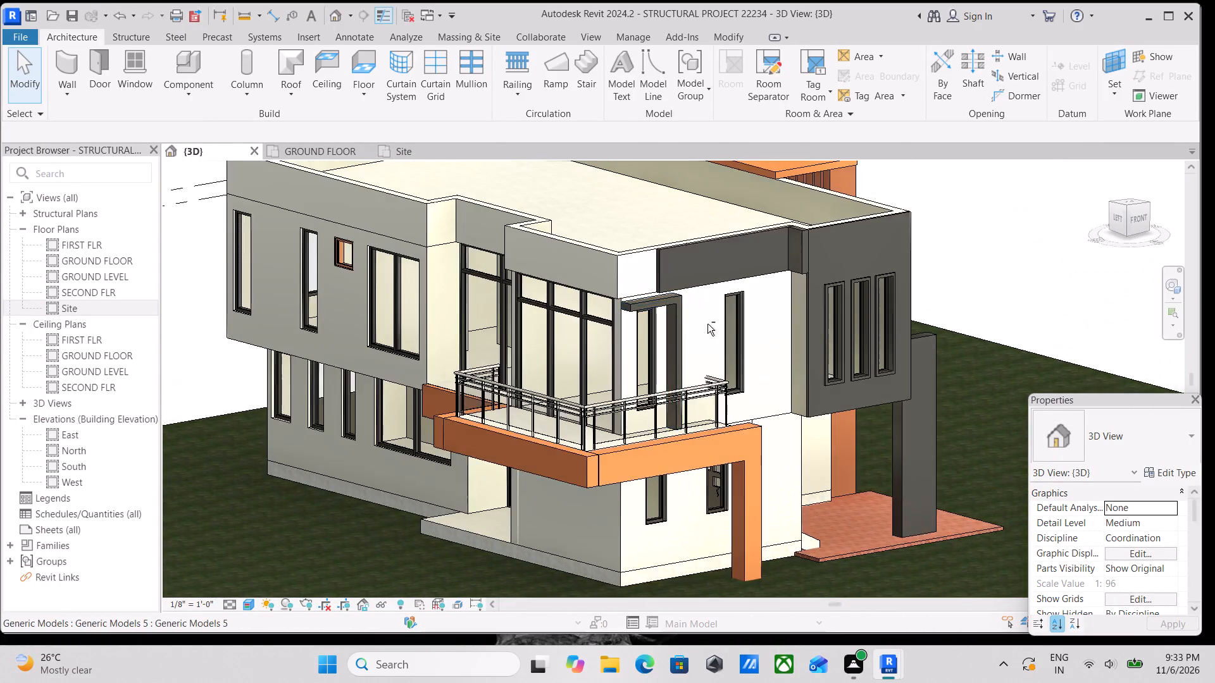
Examine the glazing behind the balcony, the roof parapet above it and the left facade's upper windows.
middle_click_drag(709, 317, 732, 234, "shift")
scroll(732, 234, "up", 1, "shift")
middle_click_drag(825, 249, 780, 402)
scroll(744, 397, "up", 3)
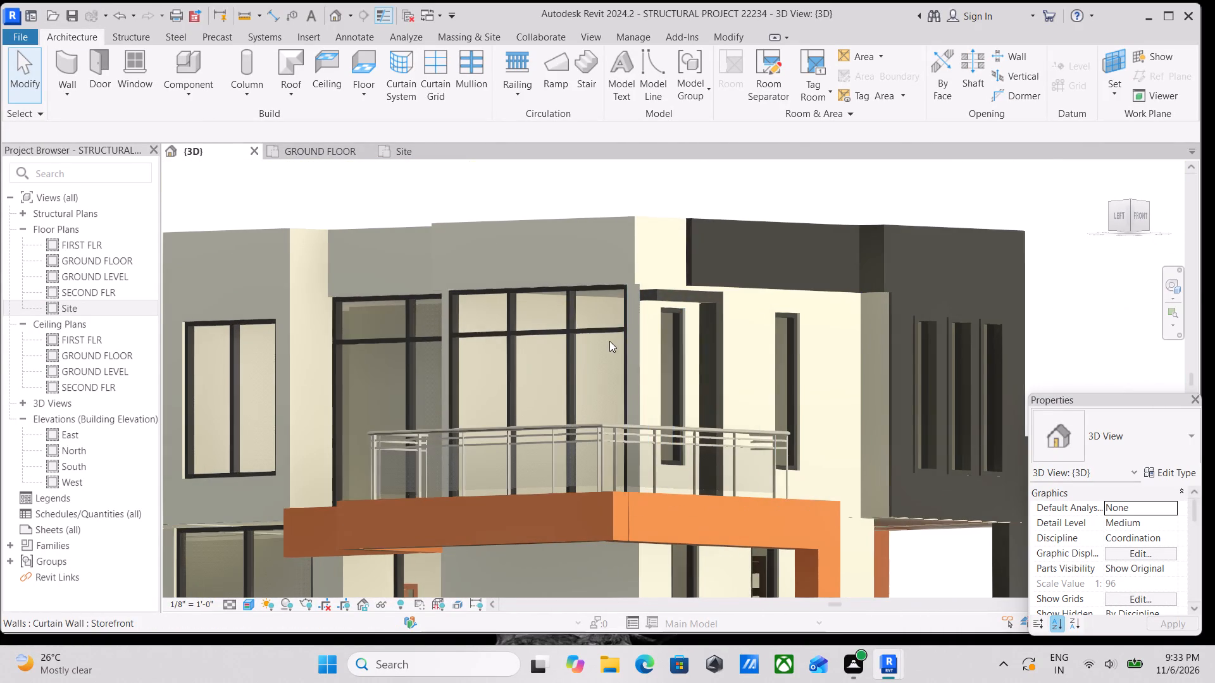
scroll(618, 344, "up", 1)
scroll(626, 351, "down", 3)
middle_click_drag(683, 349, 751, 406, "shift")
scroll(751, 406, "up", 2)
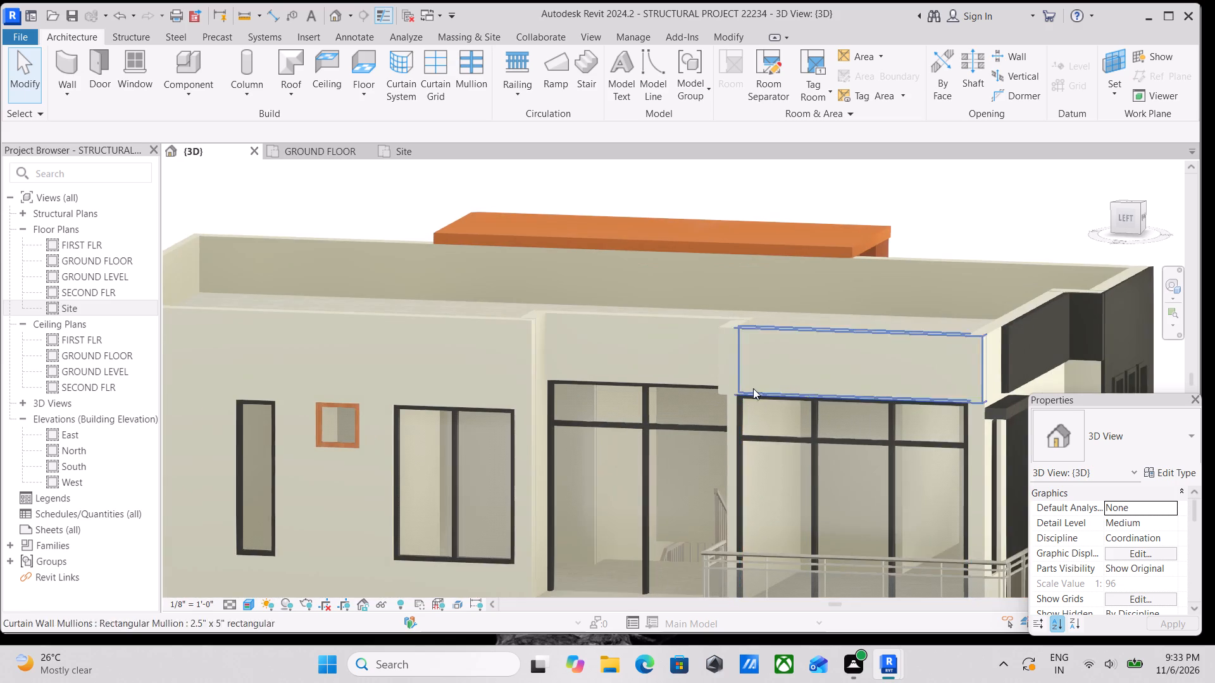
middle_click_drag(754, 380, 781, 359, "shift")
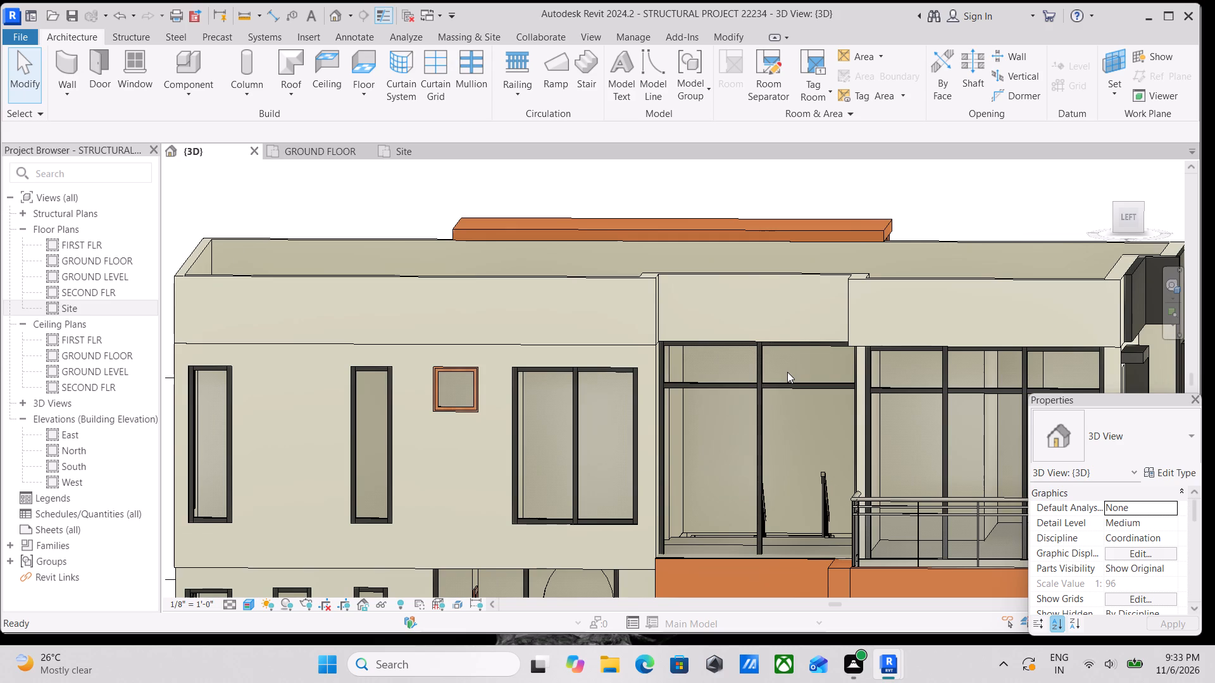
scroll(797, 379, "down", 4)
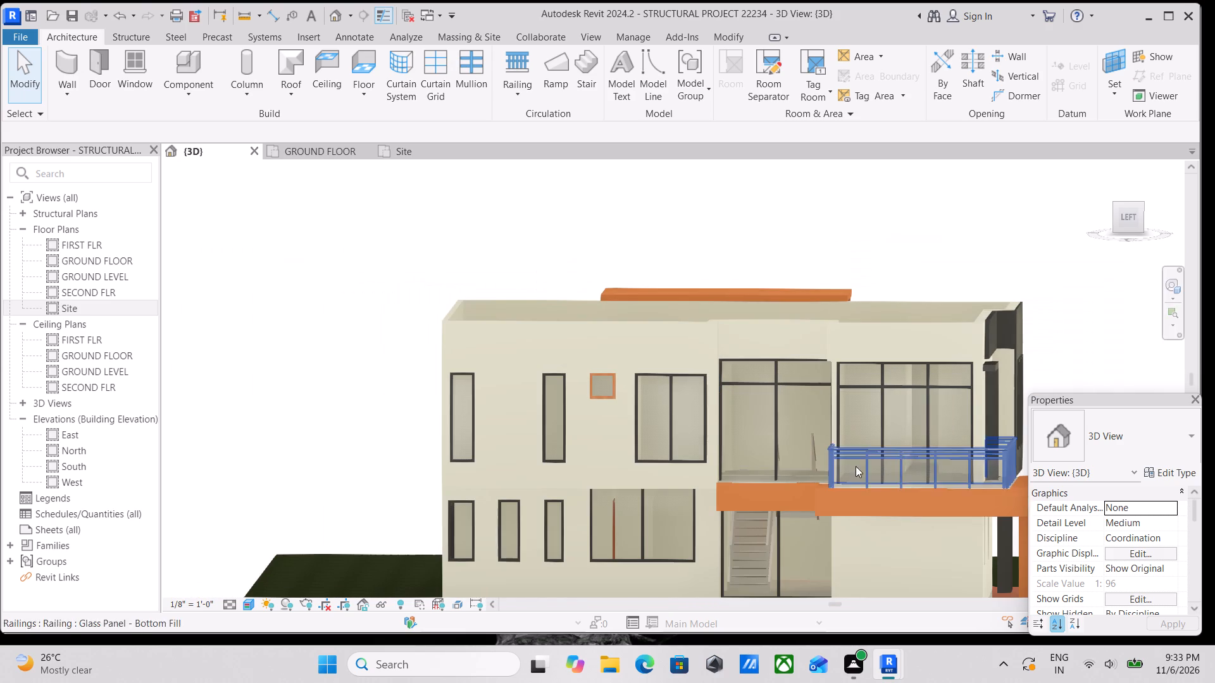
Examine the building around the front and slatted right side to the back facade's windows and corner terrace.
middle_click_drag(933, 492, 763, 467)
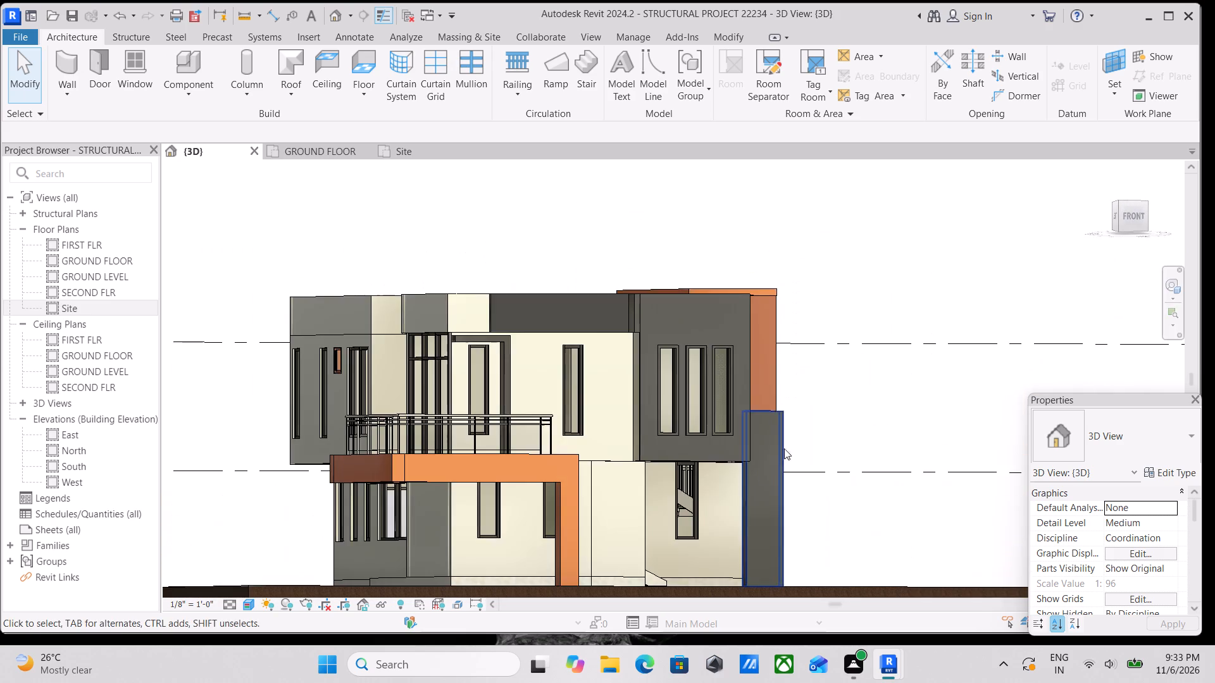
middle_click_drag(761, 469, 563, 518, "shift")
middle_click_drag(715, 465, 501, 438, "shift")
middle_click_drag(737, 437, 483, 395)
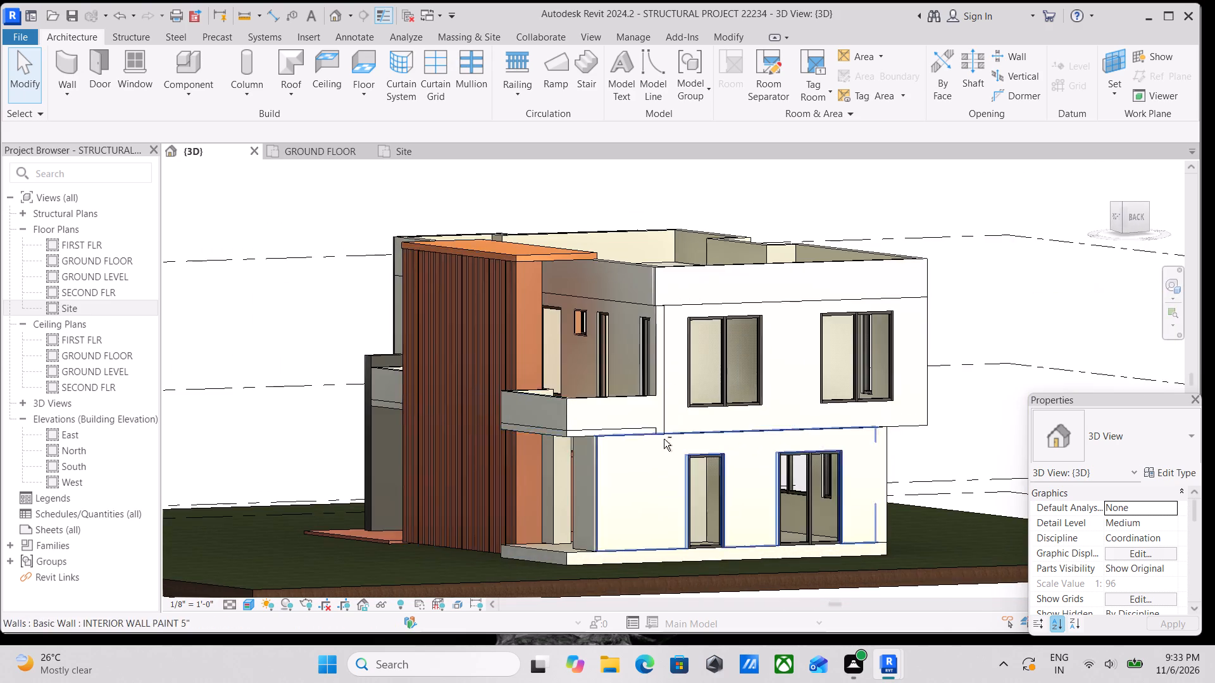
middle_click_drag(625, 446, 514, 472, "shift")
scroll(587, 487, "up", 2)
middle_click_drag(738, 472, 809, 455, "shift")
scroll(682, 449, "up", 1)
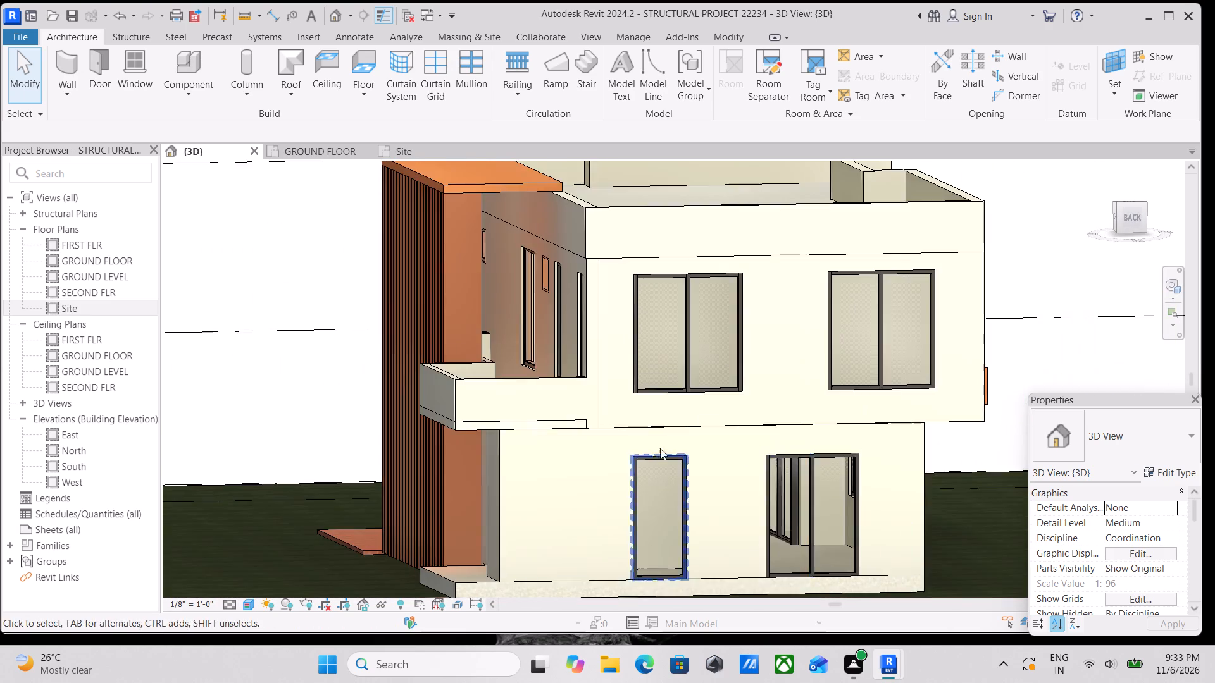
scroll(660, 448, "up", 1)
scroll(731, 403, "down", 1)
Examine the back corner, the left facade's ground-floor windows and recessed glazed opening, and the orange fascia under the balcony.
middle_click_drag(731, 403, 501, 393)
middle_click_drag(787, 407, 673, 373)
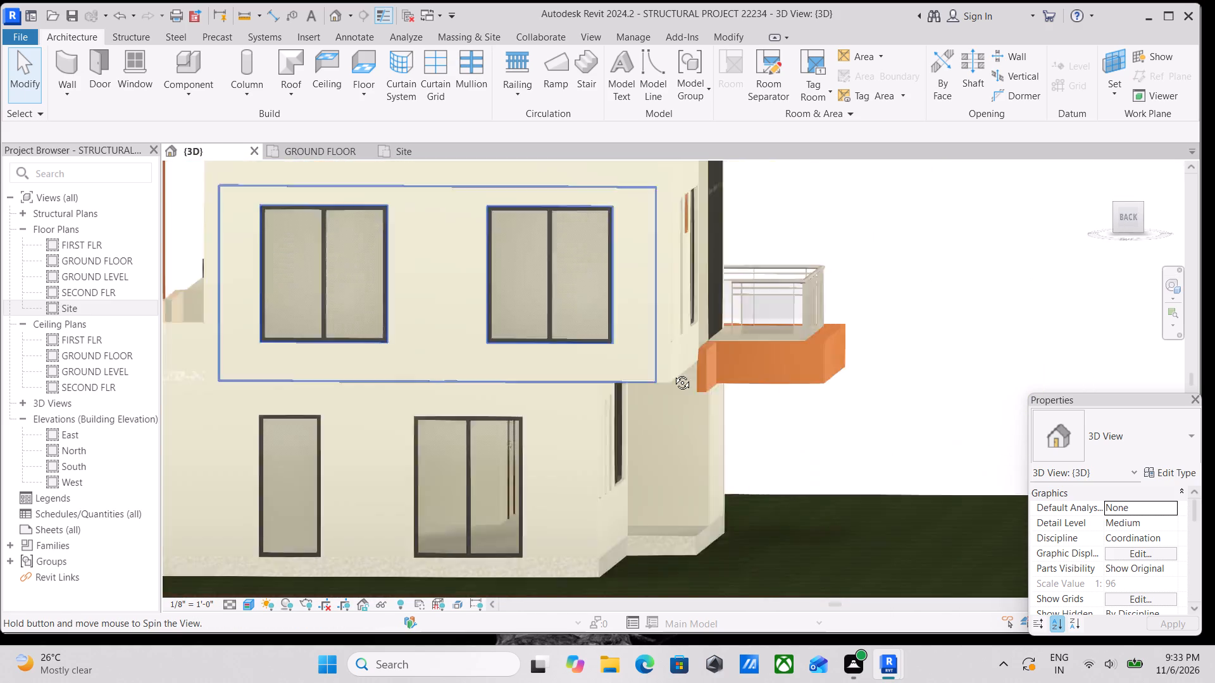
middle_click_drag(673, 373, 706, 366)
middle_click_drag(761, 399, 728, 401)
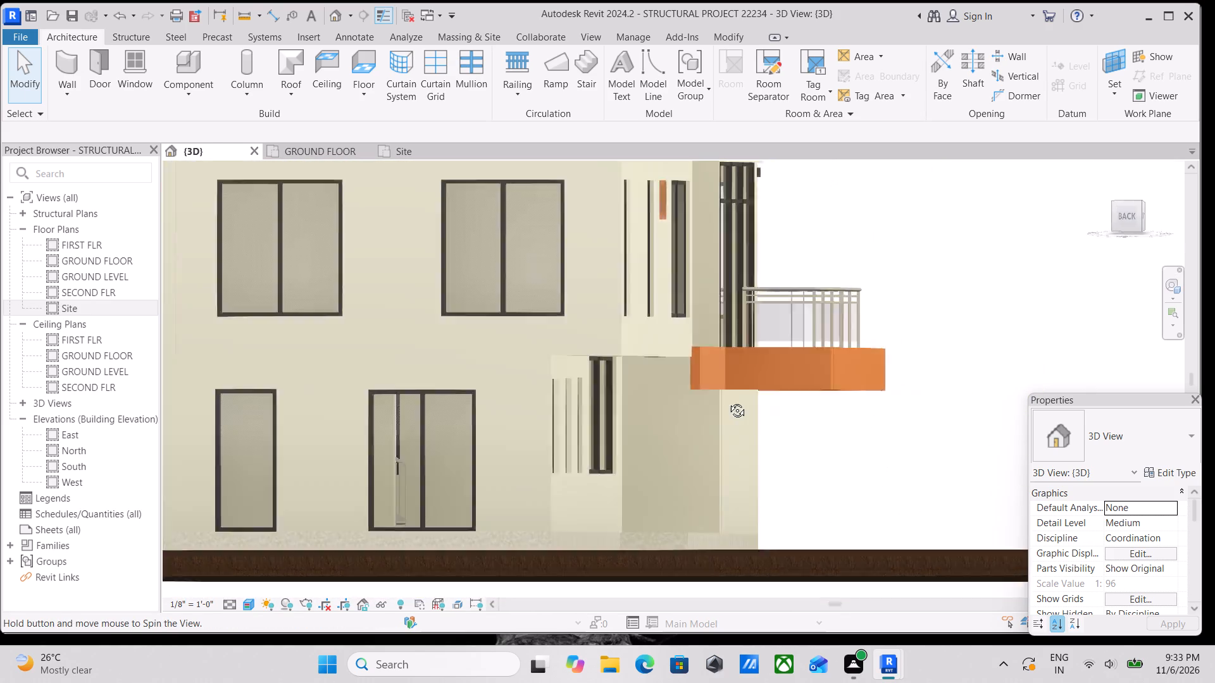
middle_click_drag(728, 401, 745, 417)
scroll(684, 422, "up", 1)
middle_click_drag(637, 421, 690, 406, "shift")
middle_click_drag(721, 407, 587, 455, "shift")
middle_click_drag(647, 402, 778, 282)
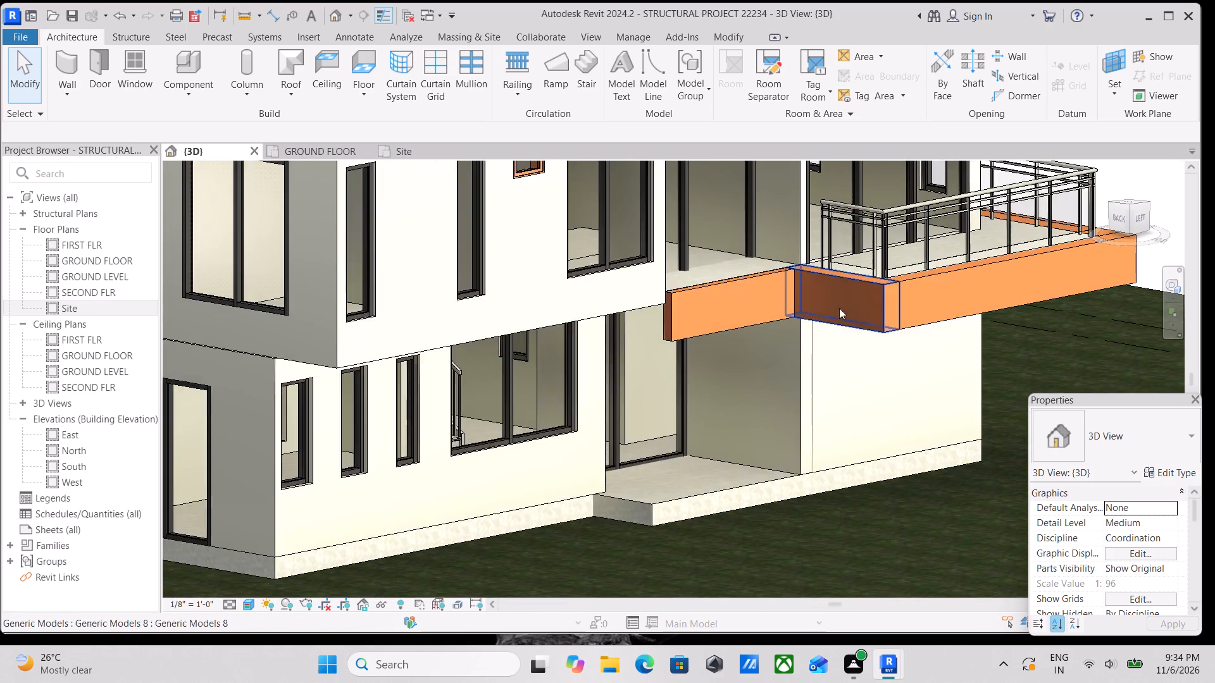
scroll(825, 321, "down", 4)
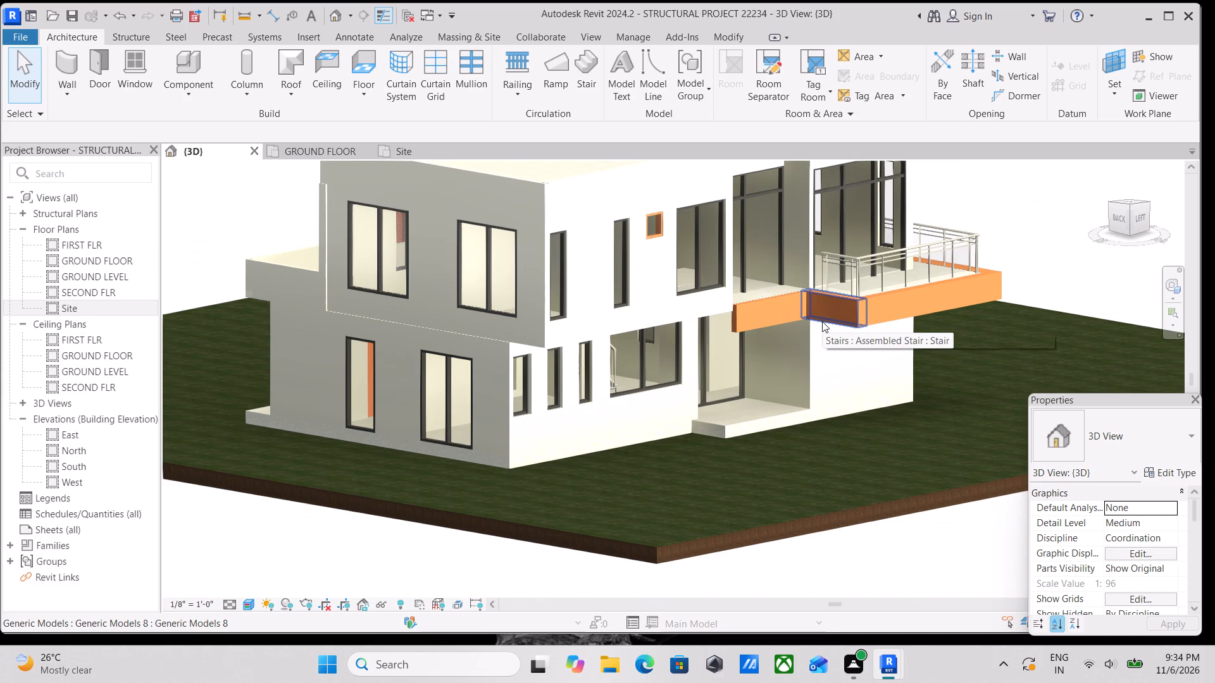
scroll(641, 386, "up", 5)
scroll(730, 388, "down", 1)
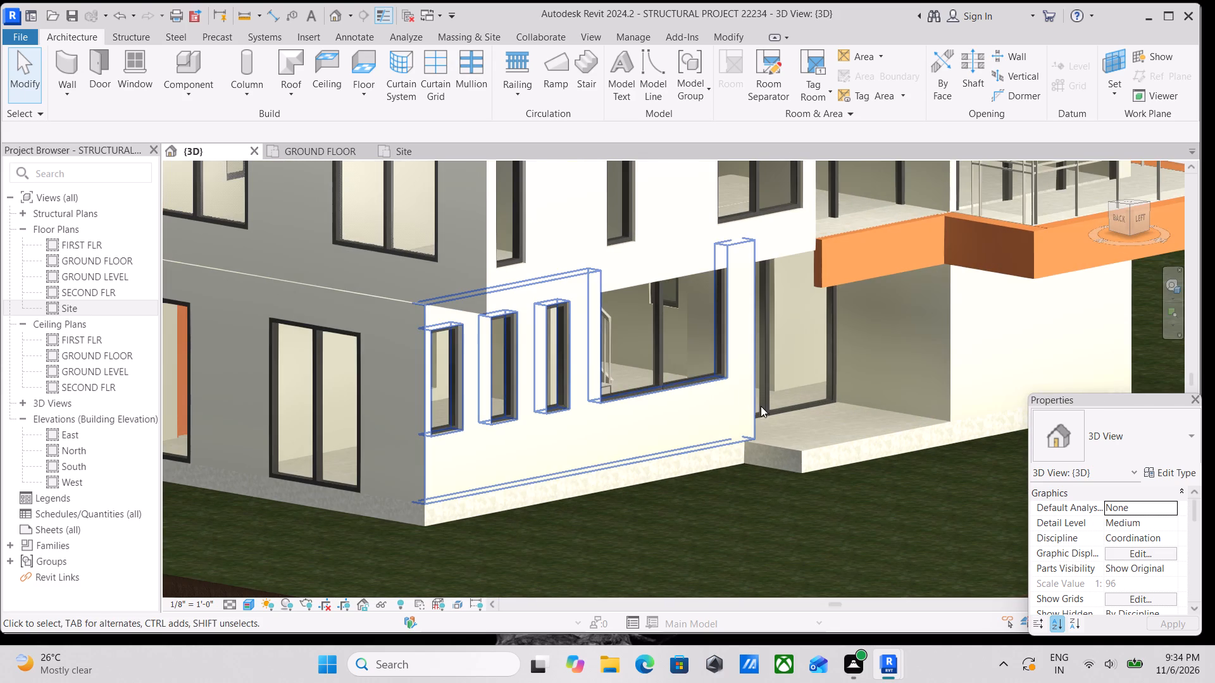
middle_click_drag(744, 387, 661, 313, "shift")
Examine the left facade's stone base band, lower windows and recessed platform from the back corner to the orange balcony frame.
scroll(759, 352, "down", 1)
middle_click_drag(772, 358, 912, 433)
middle_click_drag(655, 331, 592, 388, "shift")
middle_click_drag(592, 388, 838, 316)
middle_click_drag(707, 383, 752, 434, "shift")
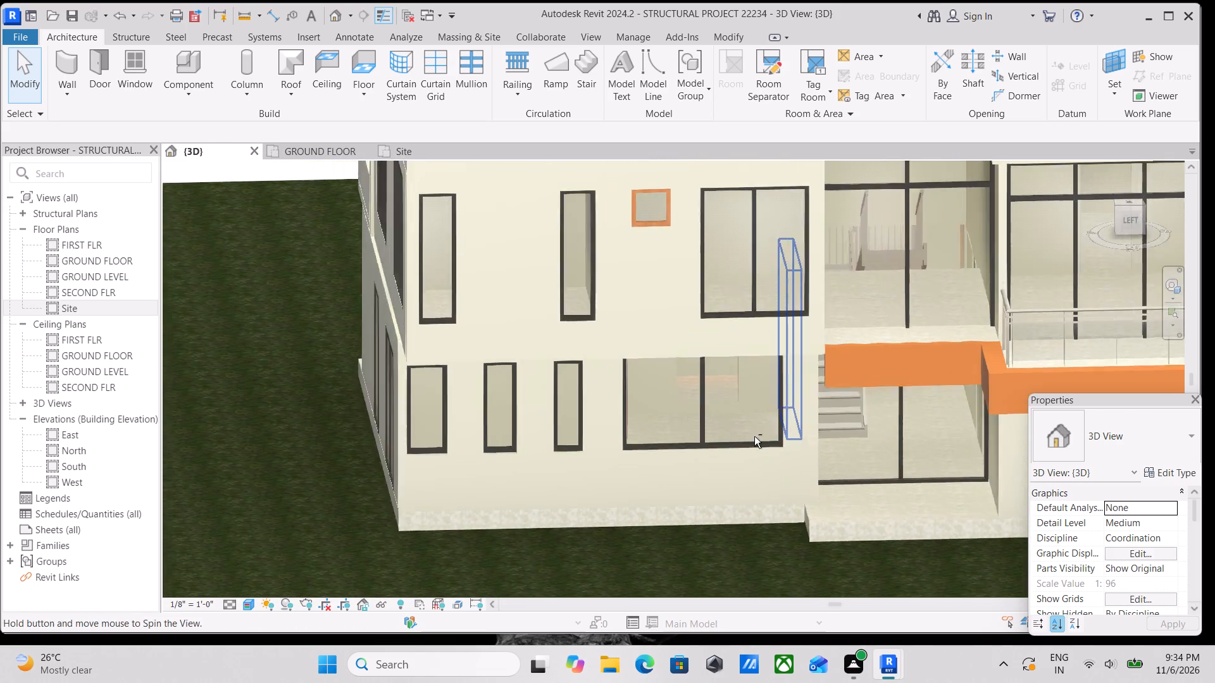
scroll(754, 436, "up", 4)
middle_click_drag(756, 434, 790, 376, "shift")
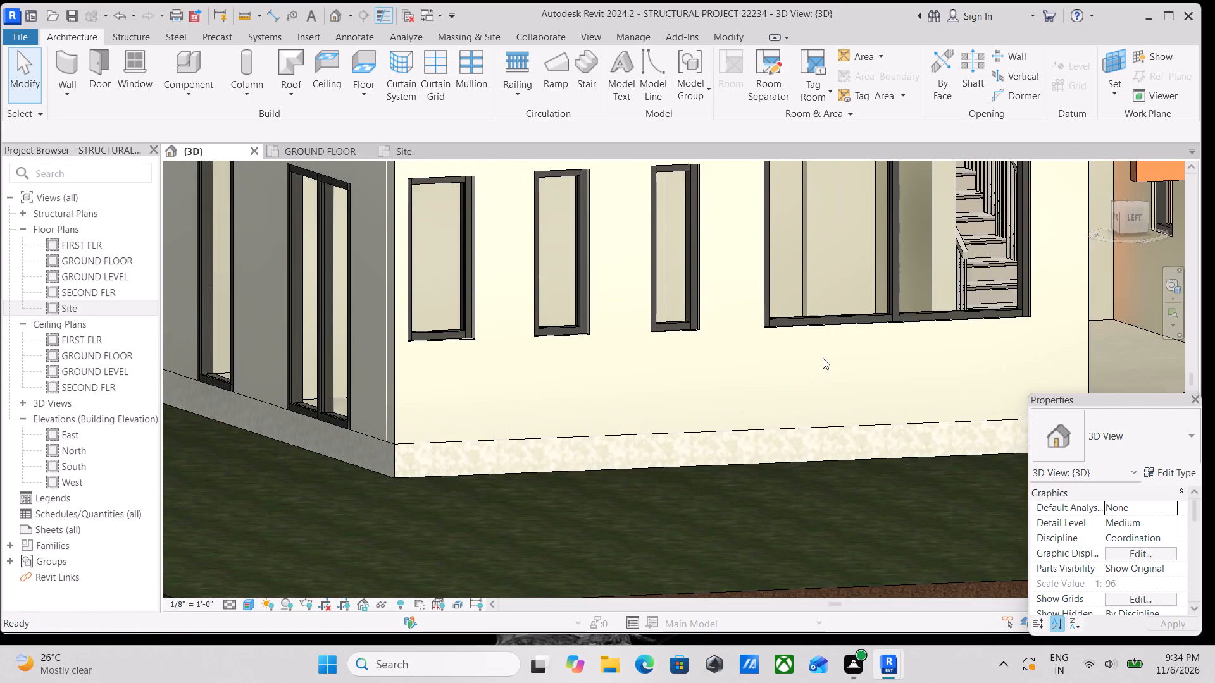
scroll(831, 352, "down", 1)
middle_click_drag(814, 360, 687, 367, "shift")
scroll(687, 366, "up", 1)
scroll(595, 362, "down", 2)
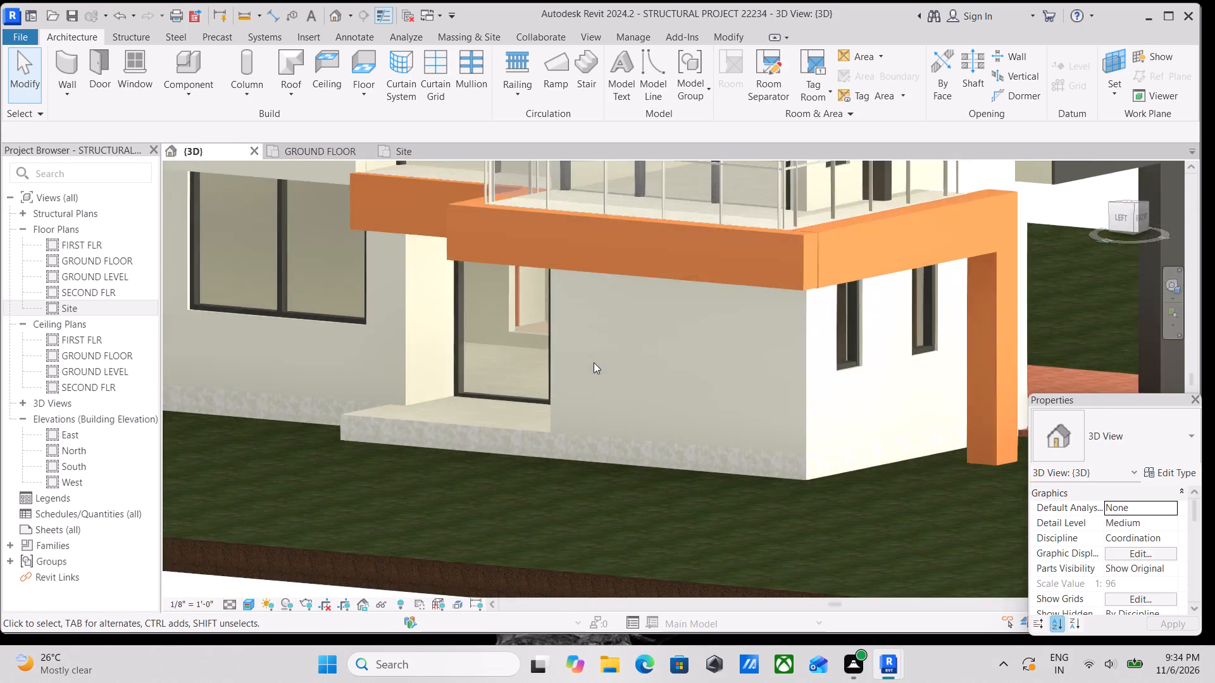
middle_click_drag(595, 364, 637, 383)
scroll(623, 370, "down", 2)
middle_click_drag(623, 370, 747, 486)
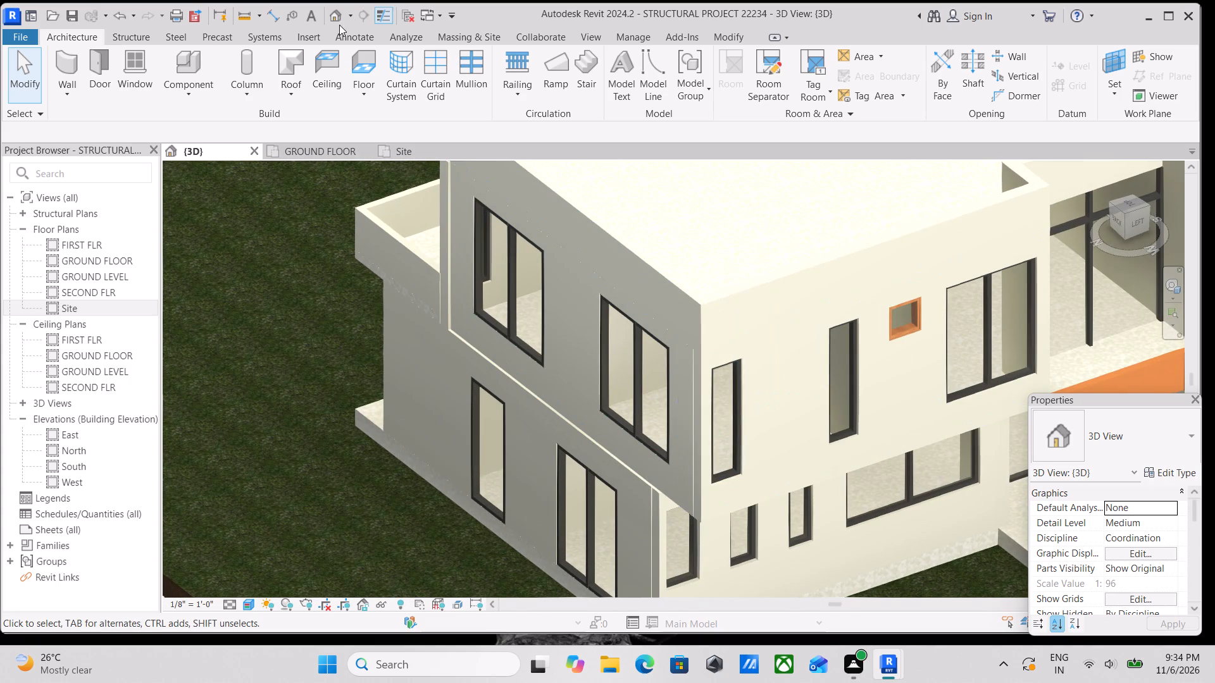
Open the GROUND FLOOR plan and temporarily hide the raster image containing the reference render and floor plans.
left_click(315, 152)
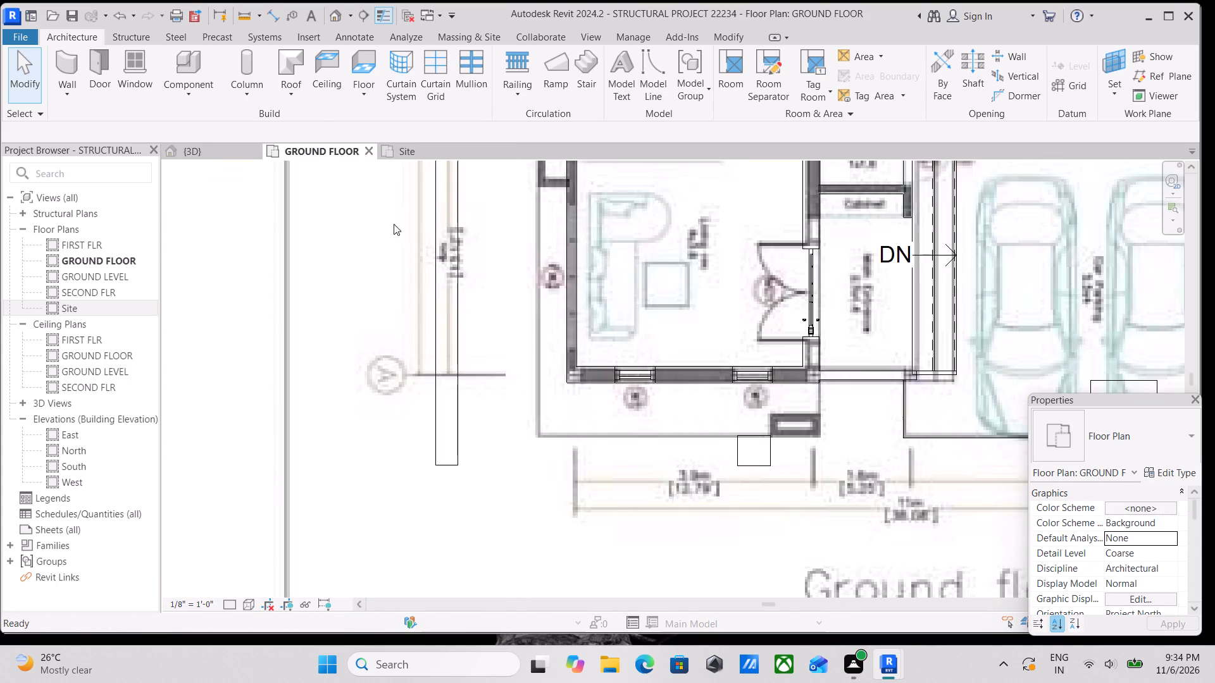
scroll(463, 255, "down", 9)
middle_click_drag(543, 320, 454, 366)
scroll(514, 300, "down", 3)
middle_click_drag(514, 300, 561, 437)
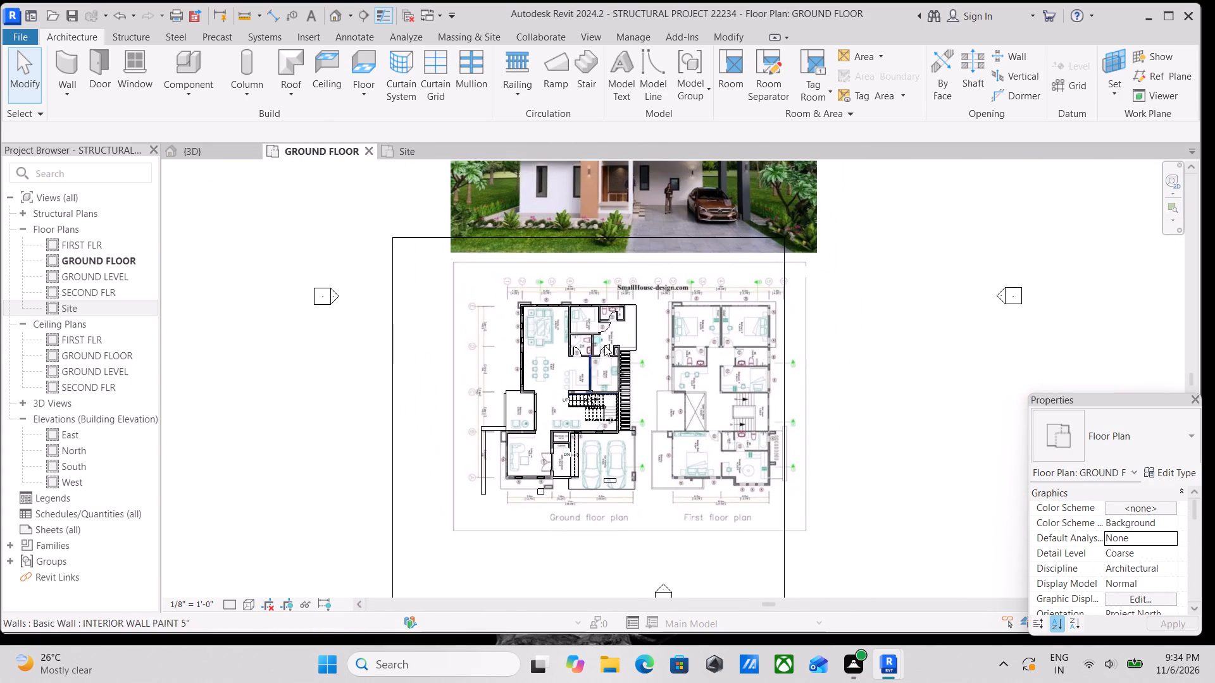
middle_click(606, 235)
scroll(717, 175, "down", 1)
middle_click_drag(716, 192, 690, 300)
left_click(775, 249)
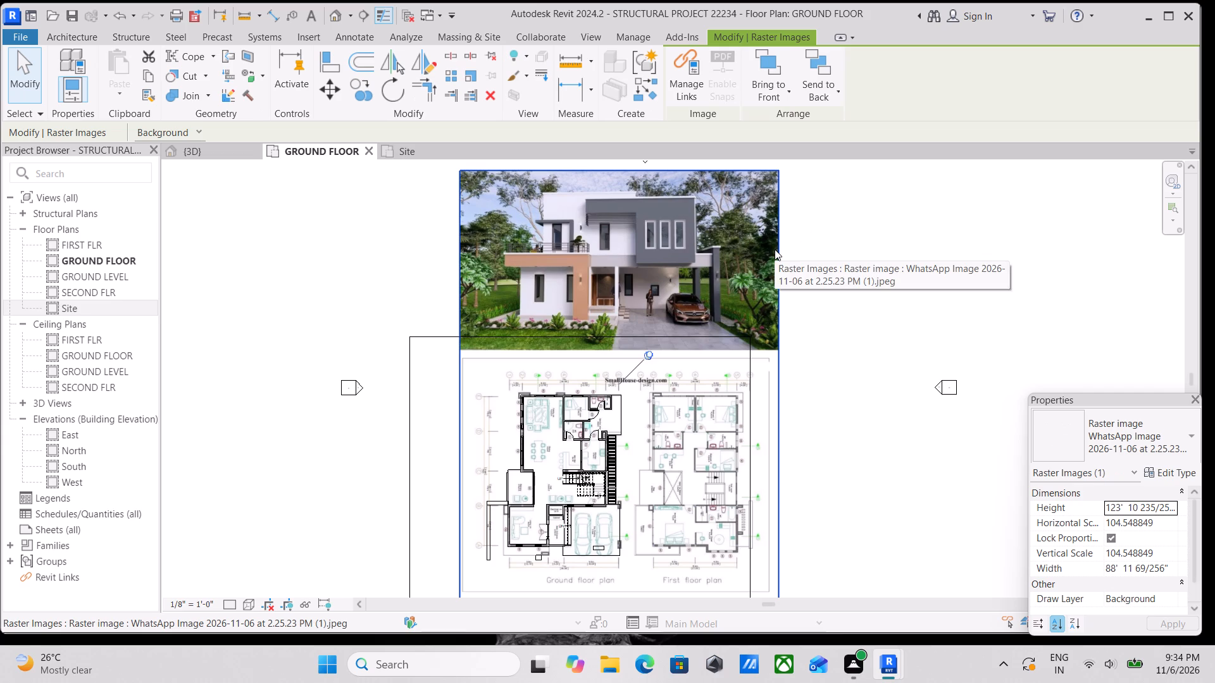
type("hh")
Examine the ground floor plan's rooms, staircase, entrance steps, porch and exterior walls with the reference image hidden.
middle_click_drag(603, 316, 675, 188)
scroll(628, 342, "up", 2)
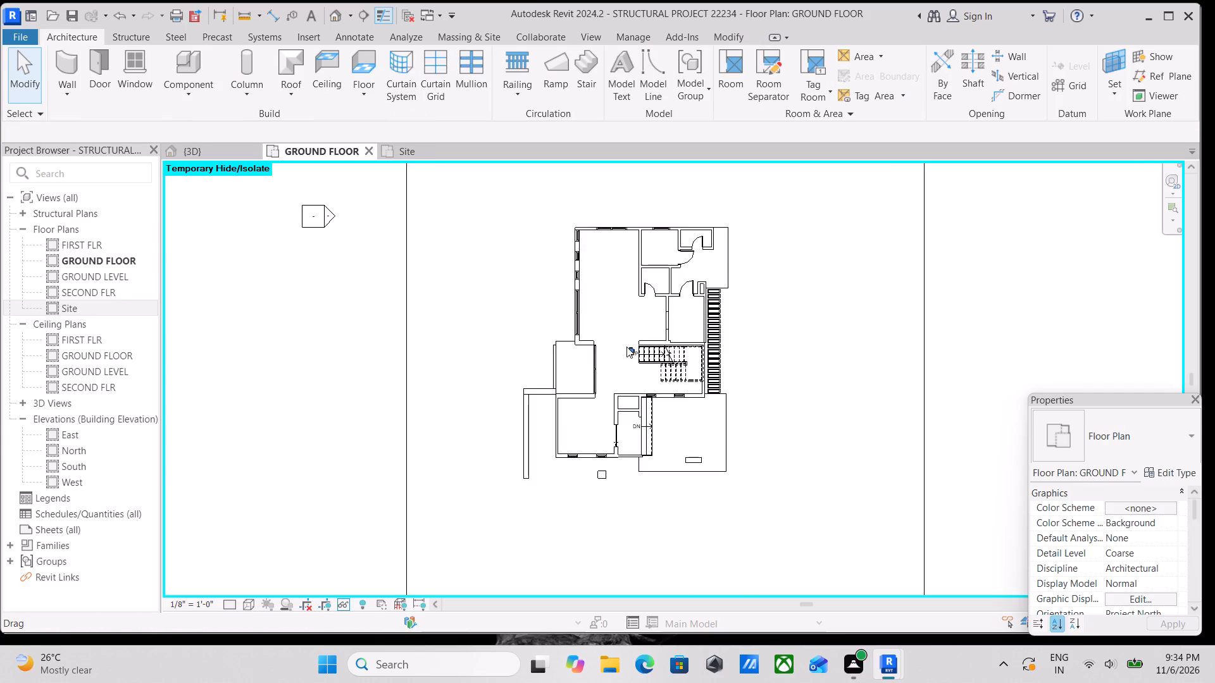
scroll(626, 347, "up", 9)
middle_click_drag(545, 242, 560, 339)
scroll(568, 321, "down", 3)
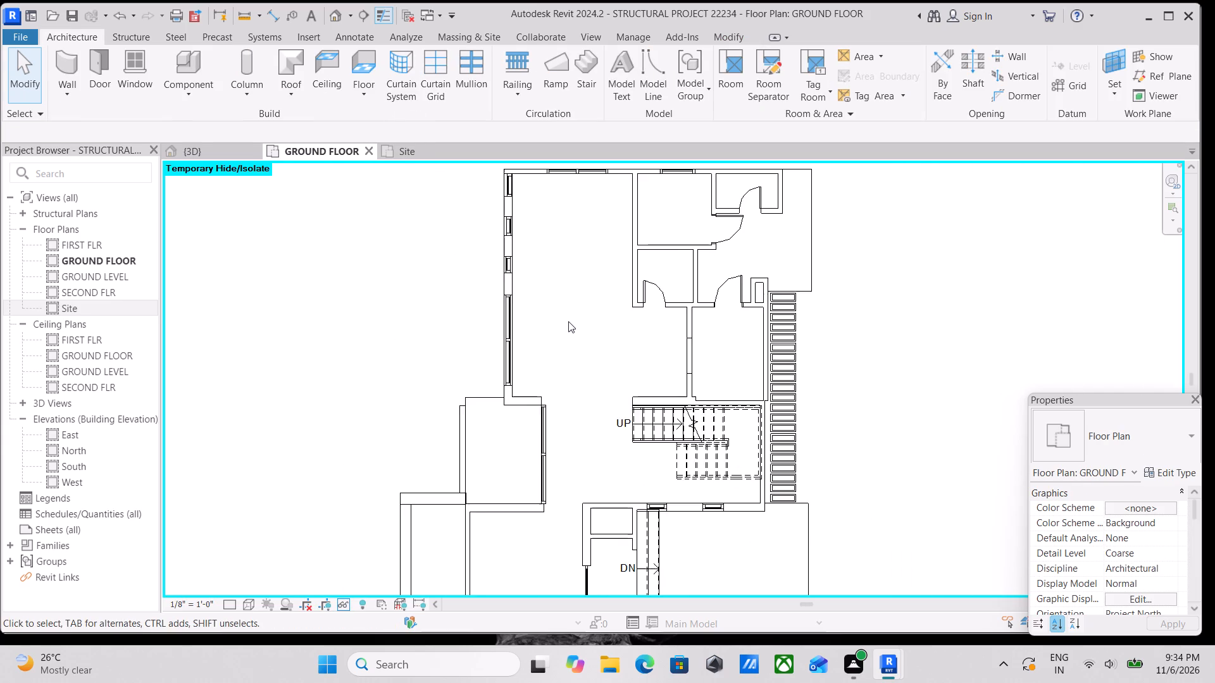
middle_click_drag(570, 323, 570, 380)
scroll(744, 338, "up", 3)
middle_click_drag(696, 286, 699, 347)
scroll(699, 321, "down", 2)
middle_click_drag(699, 321, 728, 295)
scroll(630, 338, "down", 1)
middle_click_drag(623, 336, 686, 240)
middle_click_drag(671, 334, 678, 317)
middle_click_drag(678, 317, 701, 263)
scroll(653, 349, "up", 1)
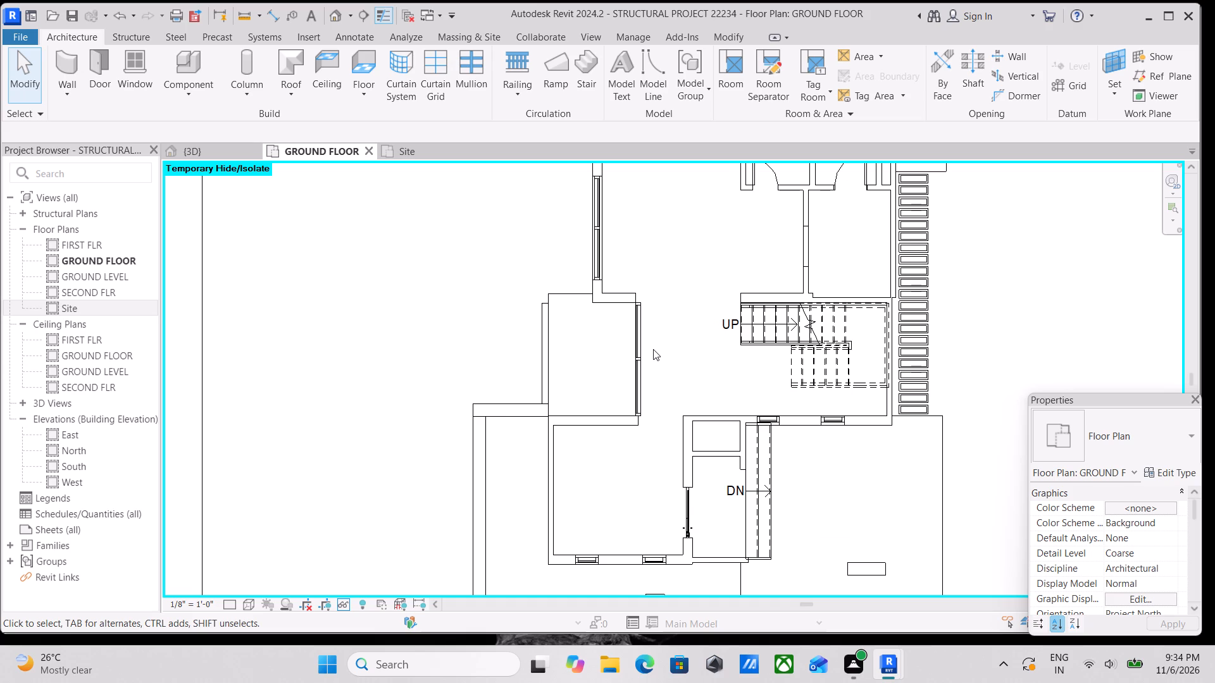
scroll(648, 328, "up", 4)
scroll(642, 243, "down", 2)
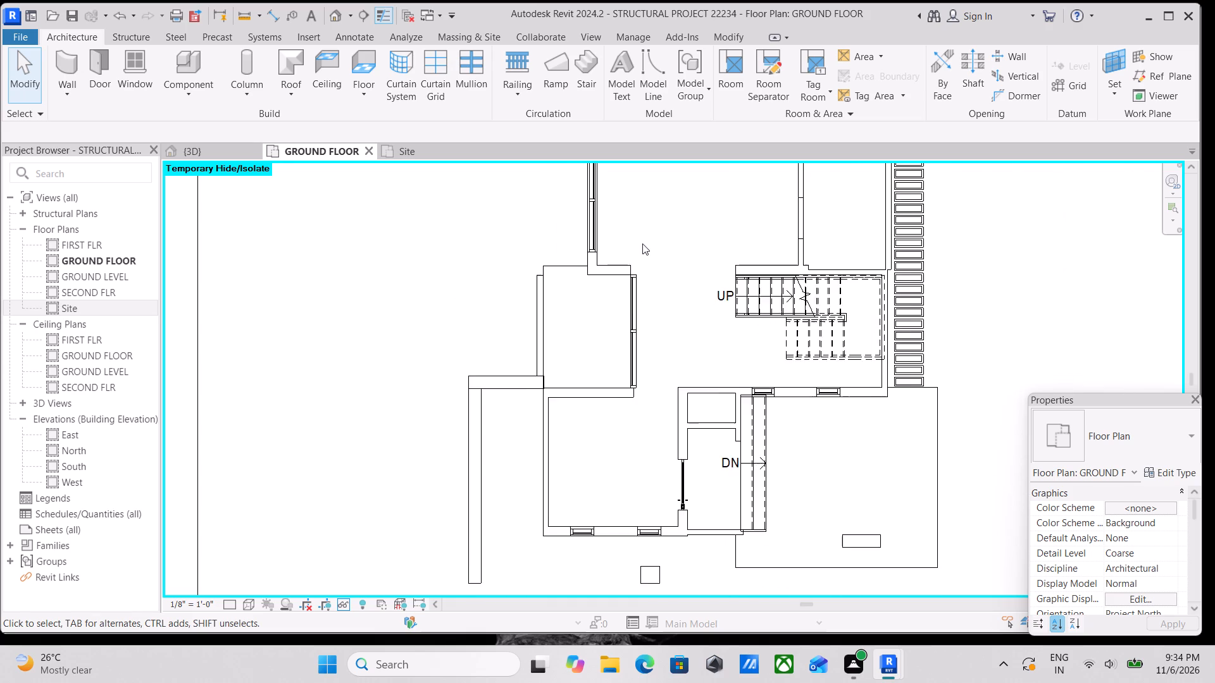
scroll(642, 243, "down", 3)
middle_click_drag(642, 243, 672, 397)
middle_click_drag(706, 362, 703, 422)
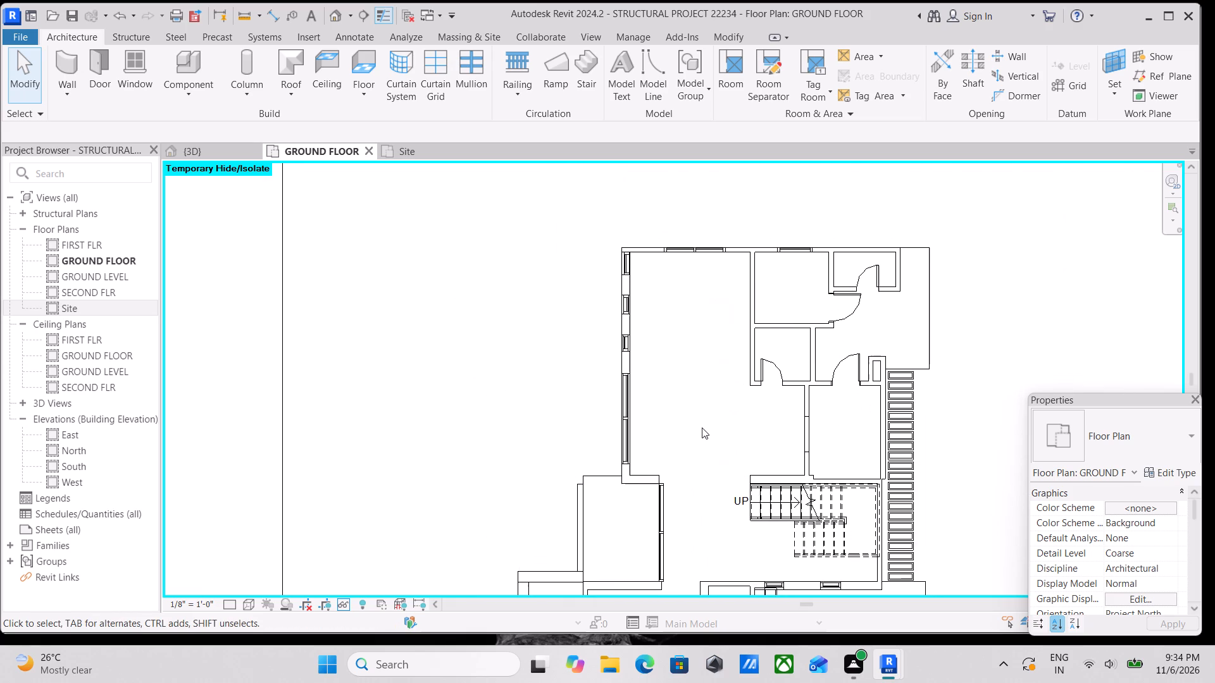
scroll(732, 377, "down", 2)
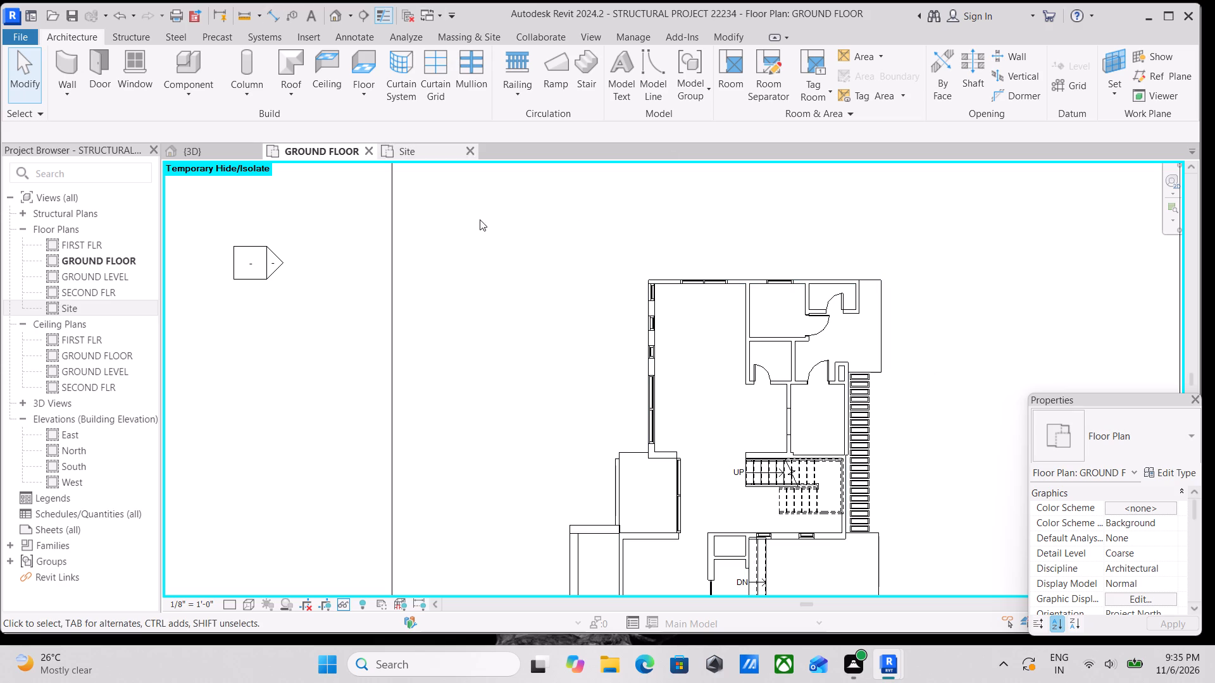
Examine the ground floor's rear rooms, partition walls and door openings, and the large open room beside the staircase.
scroll(745, 360, "up", 3)
scroll(688, 320, "up", 3)
scroll(972, 344, "up", 2)
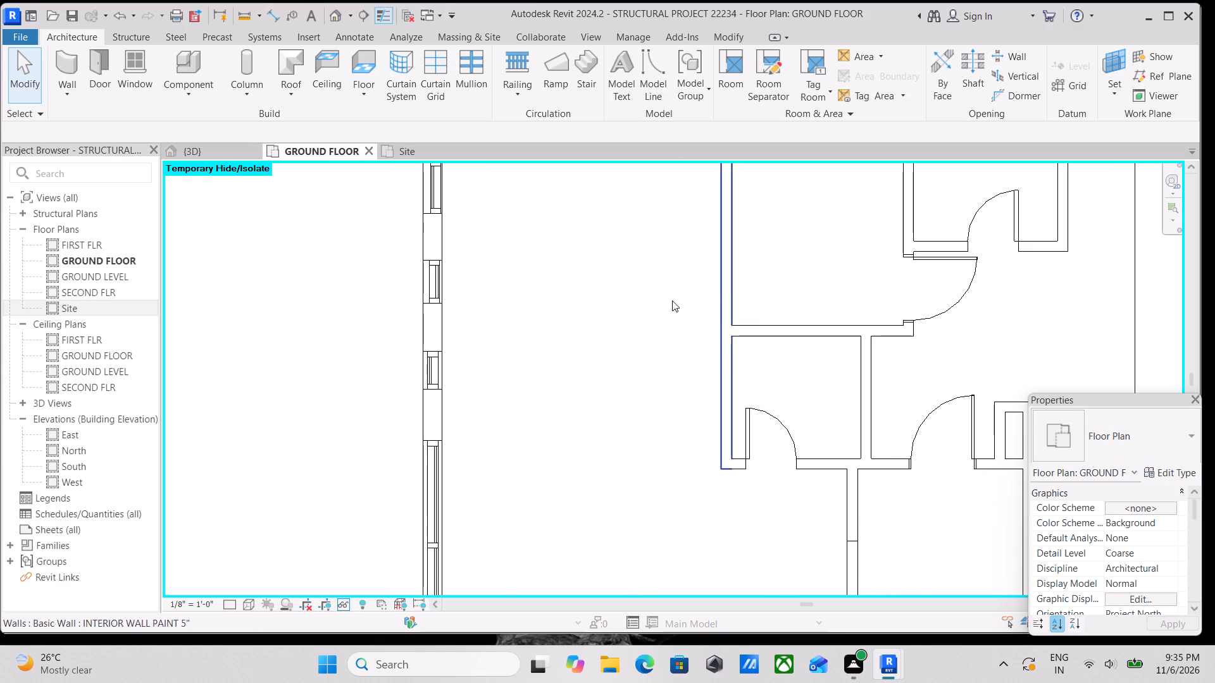
scroll(670, 234, "down", 3)
middle_click_drag(752, 256, 766, 345)
scroll(769, 388, "up", 2)
middle_click_drag(731, 297, 776, 332)
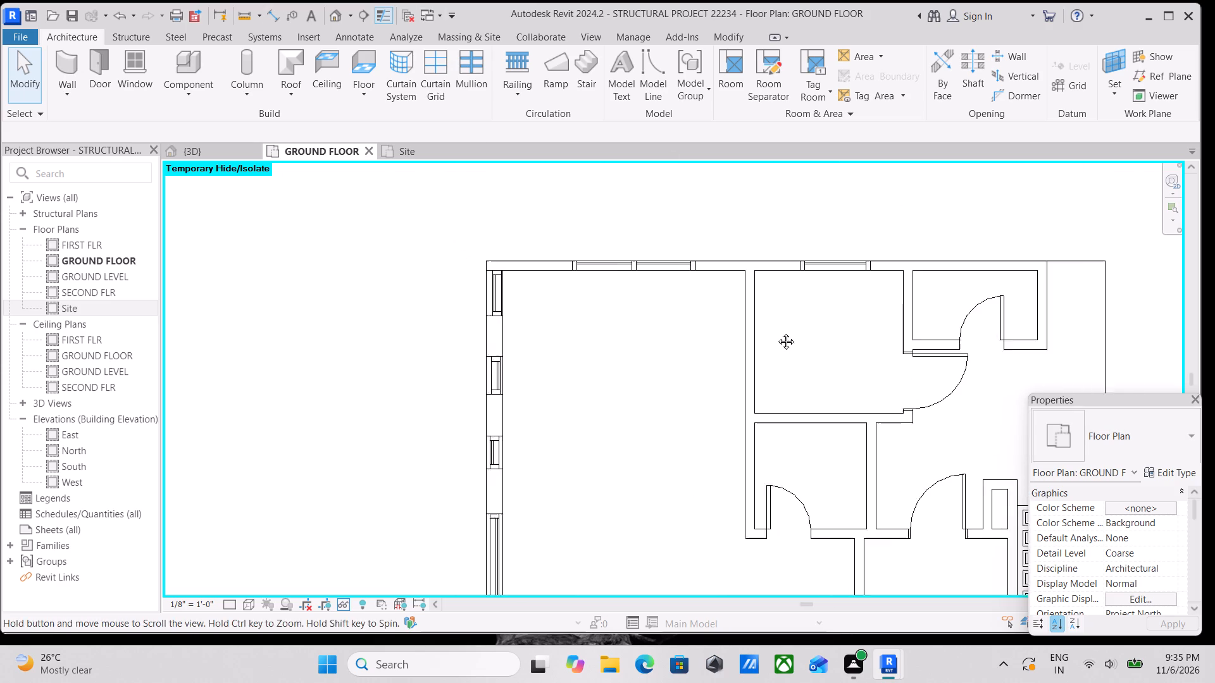
middle_click_drag(776, 332, 778, 334)
scroll(670, 437, "down", 6)
middle_click_drag(698, 428, 645, 309)
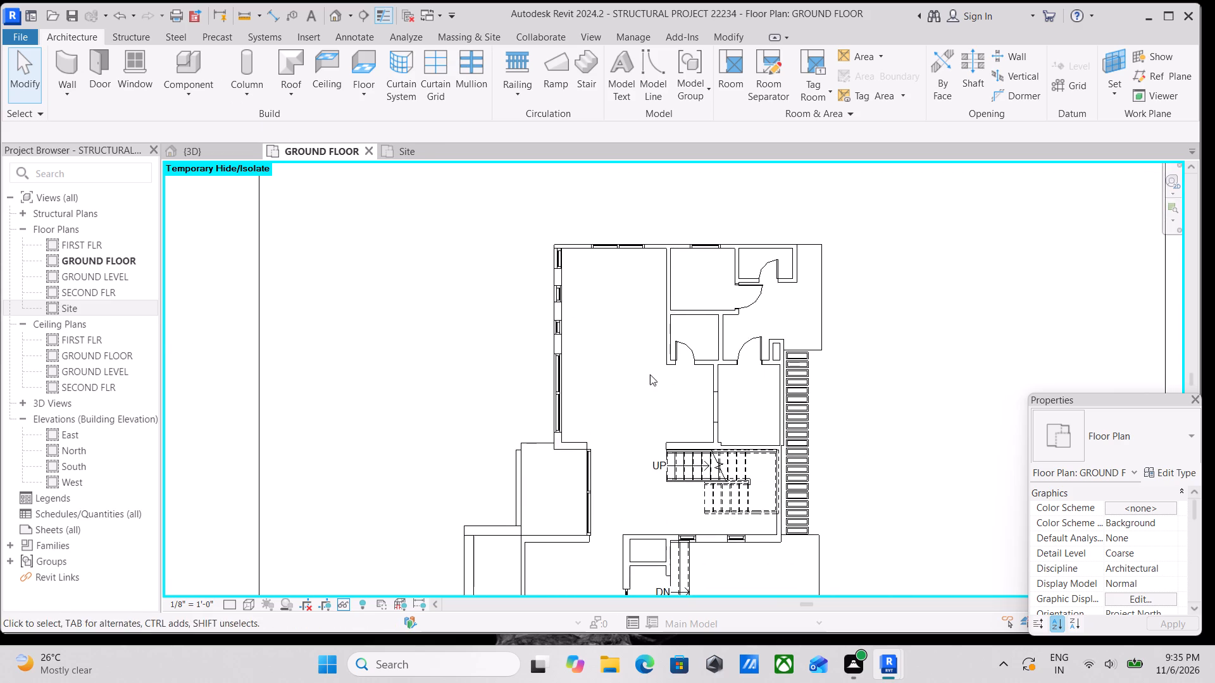
middle_click_drag(647, 364, 658, 254)
middle_click_drag(637, 364, 689, 293)
middle_click_drag(653, 338, 675, 435)
middle_click_drag(699, 422, 711, 480)
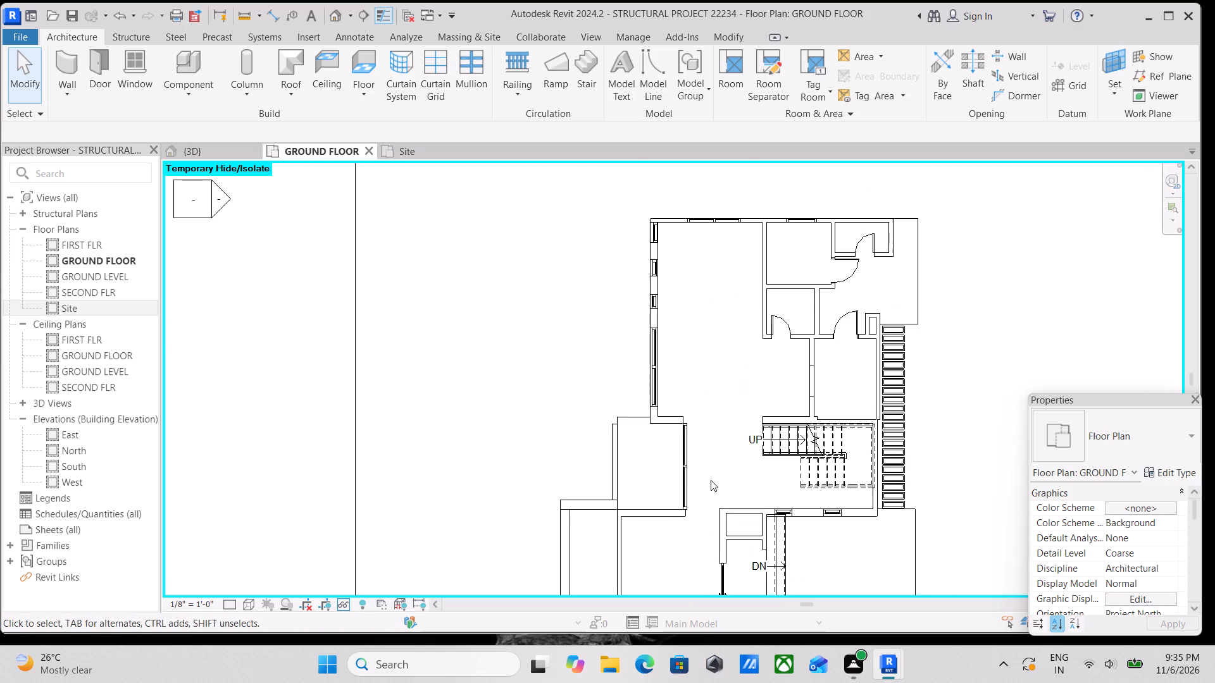
middle_click_drag(696, 412, 666, 455)
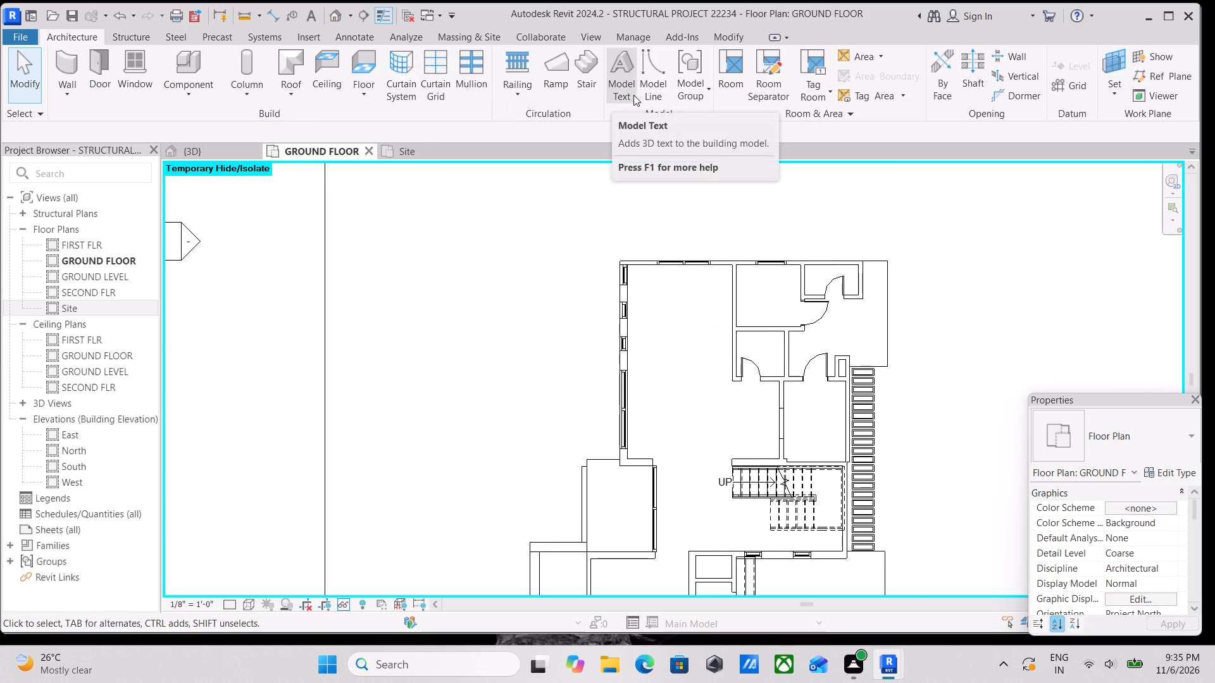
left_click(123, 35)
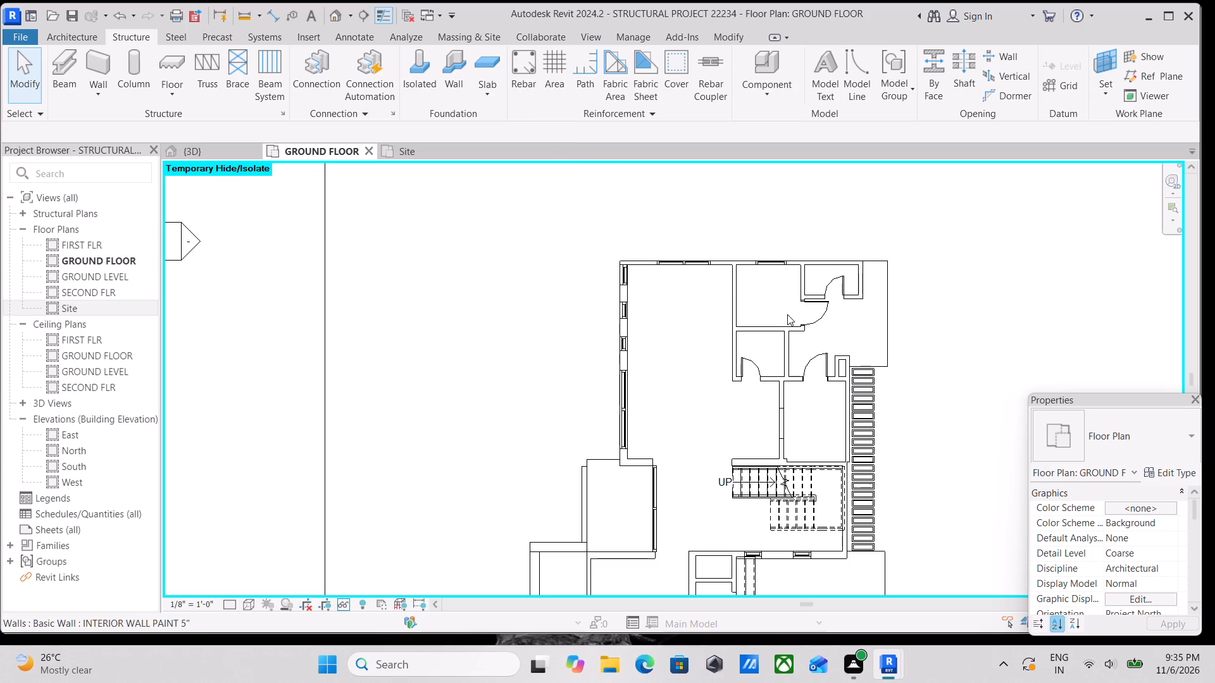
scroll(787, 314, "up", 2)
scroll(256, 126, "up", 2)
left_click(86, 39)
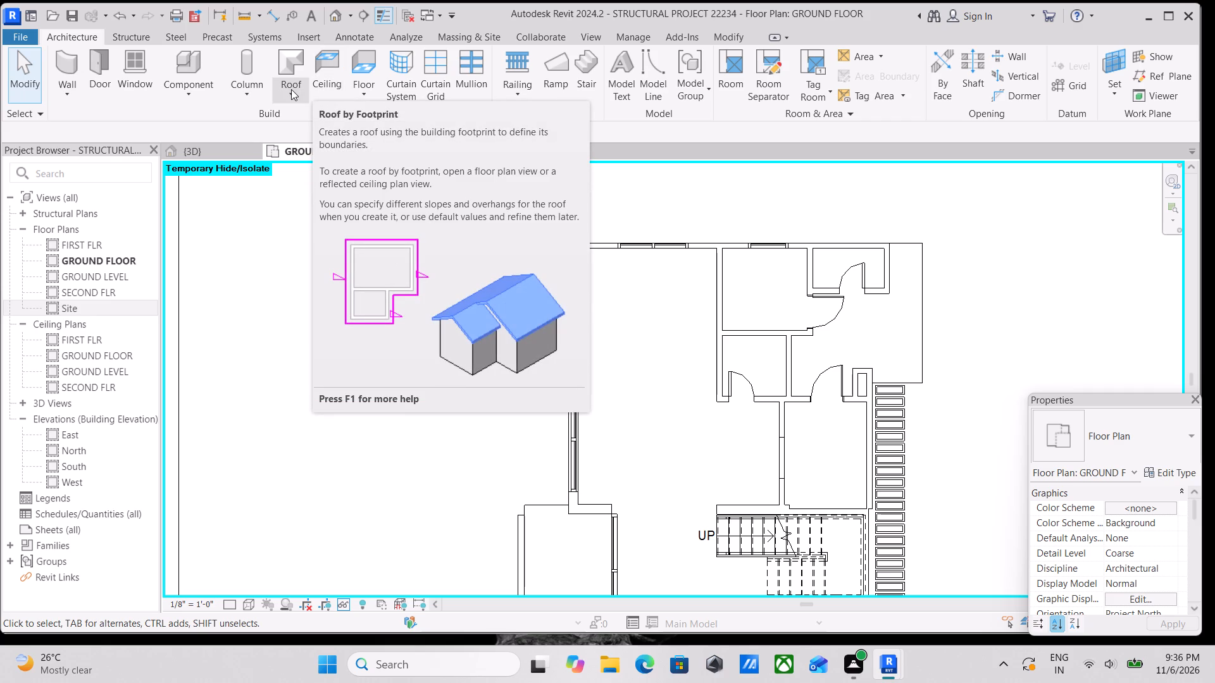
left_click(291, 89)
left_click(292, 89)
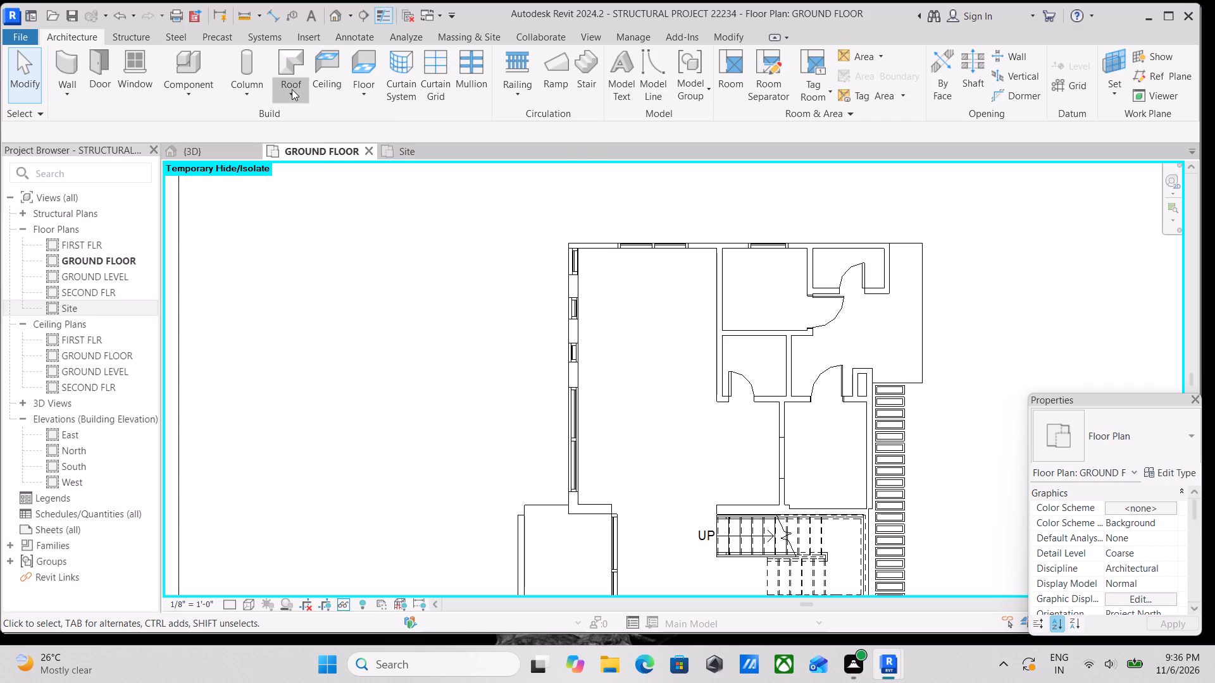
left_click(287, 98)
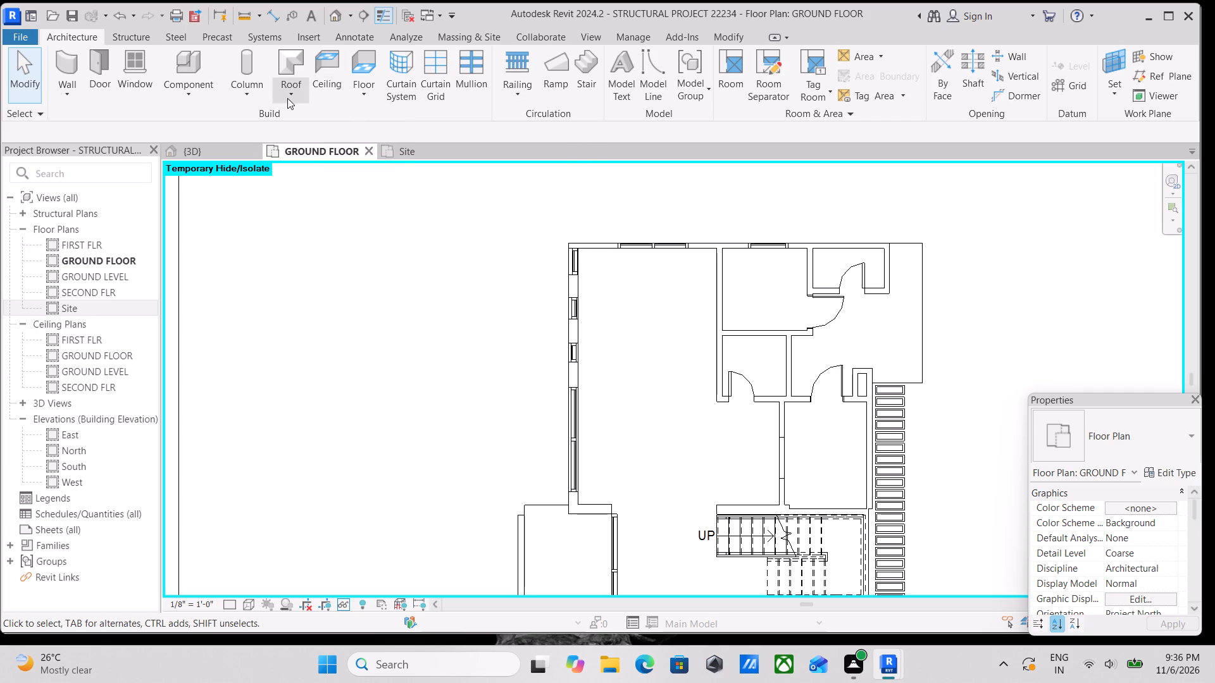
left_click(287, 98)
Examine the row of louvre-like slats along the exterior wall beside the staircase and the adjoining rear rooms on the ground floor plan.
scroll(151, 93, "up", 3)
scroll(959, 440, "down", 1)
middle_click_drag(919, 409, 759, 321)
scroll(762, 321, "up", 3)
scroll(769, 372, "up", 2)
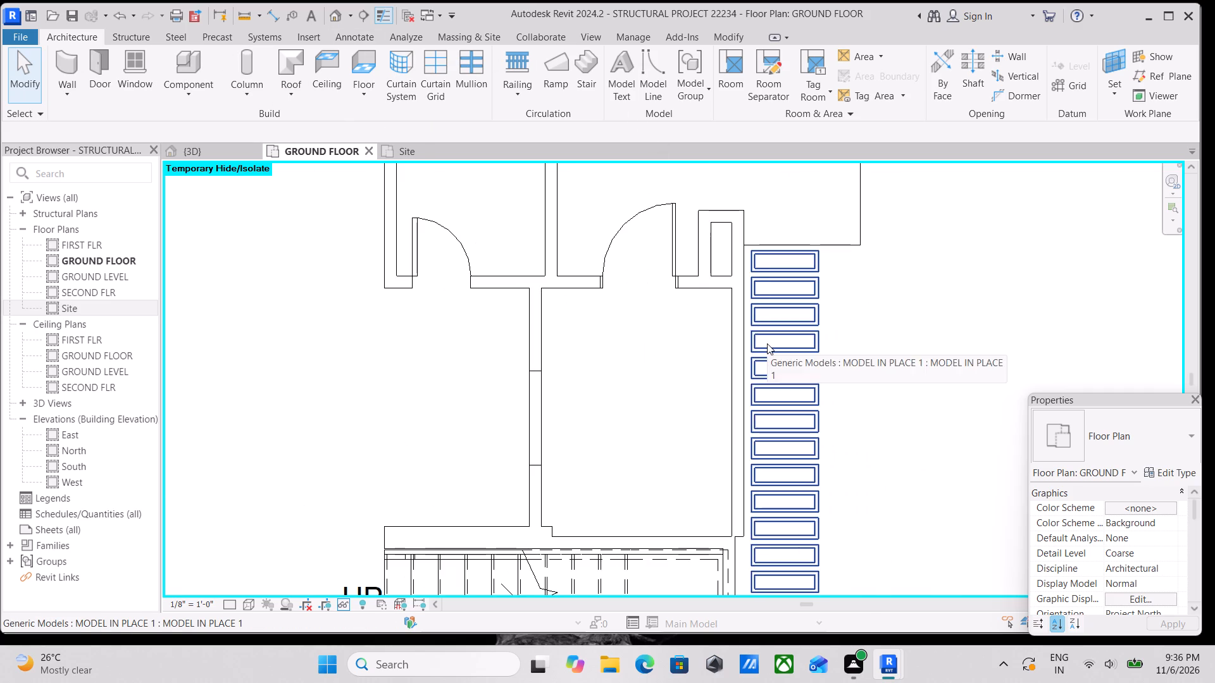
scroll(767, 343, "up", 3)
scroll(824, 352, "up", 3)
scroll(837, 346, "down", 3)
middle_click_drag(837, 346, 848, 368)
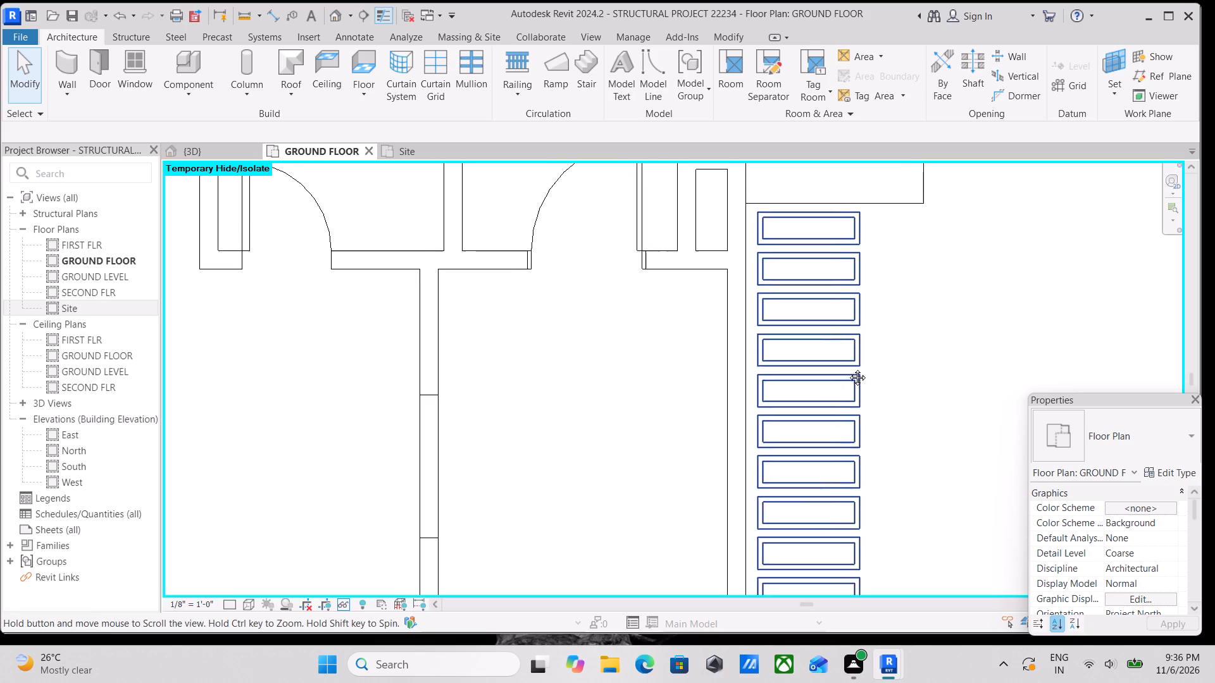
middle_click_drag(848, 368, 844, 383)
scroll(453, 176, "down", 3)
scroll(611, 328, "down", 1)
middle_click_drag(611, 328, 763, 381)
scroll(570, 343, "down", 3)
middle_click_drag(595, 357, 755, 422)
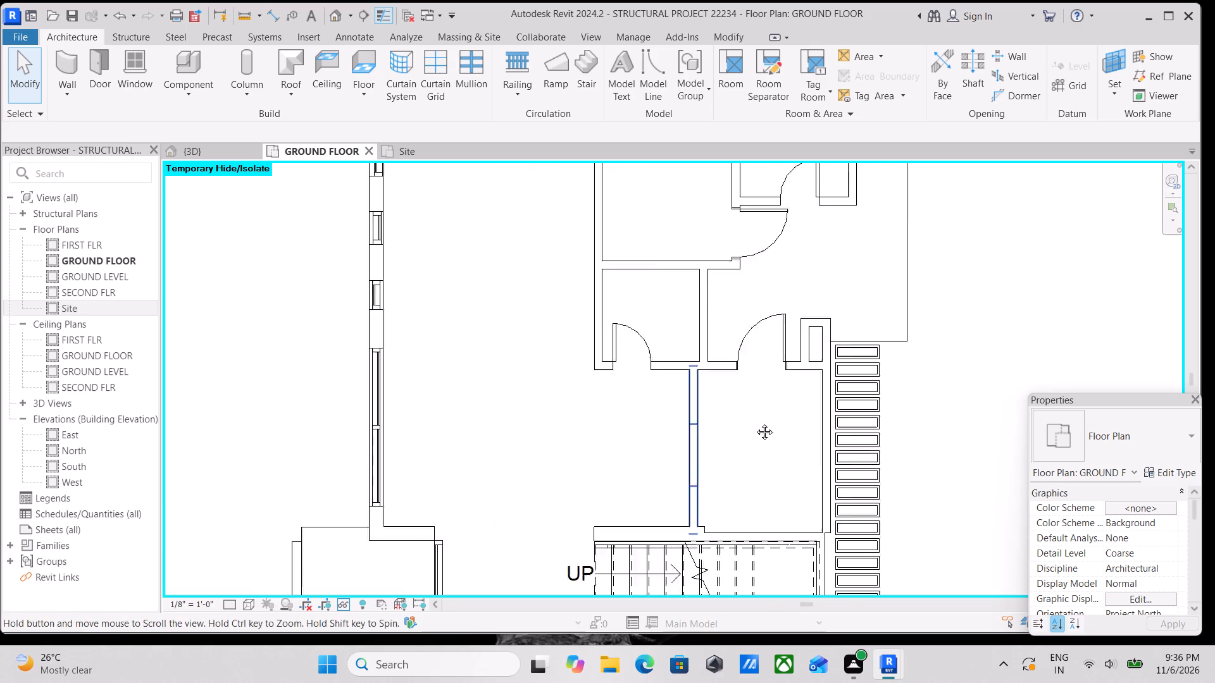
middle_click_drag(755, 422, 797, 435)
middle_click_drag(501, 306, 583, 364)
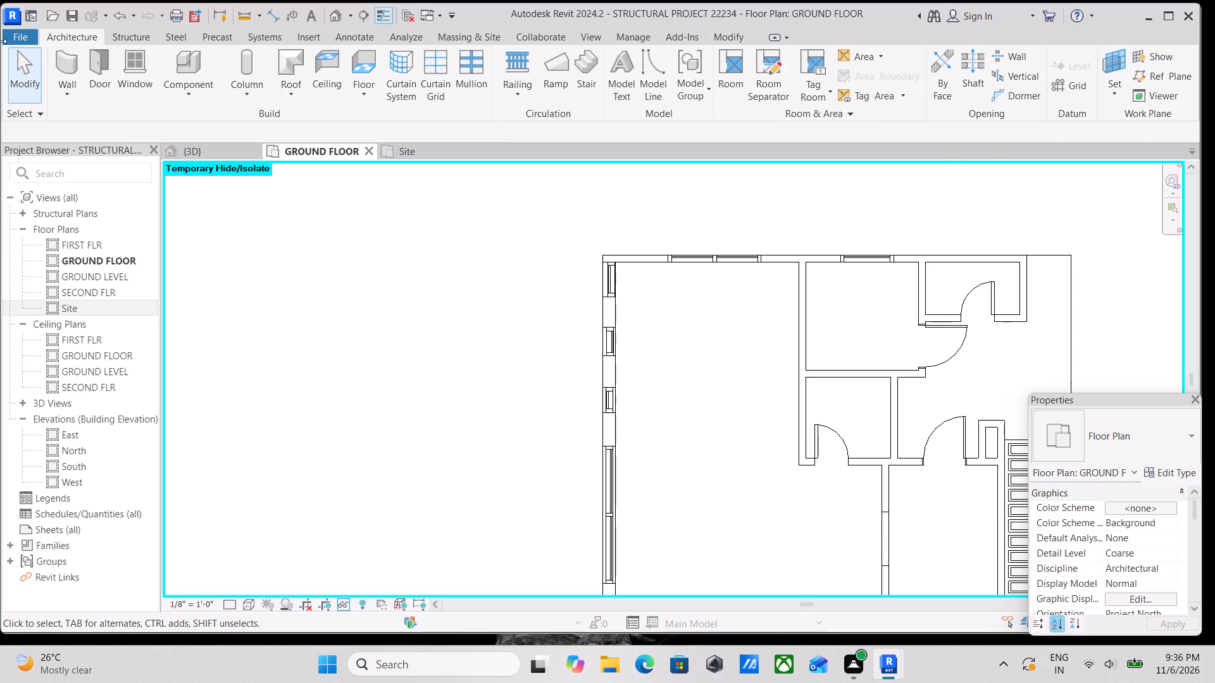
Place rooms with tags automatically in all enclosed areas of the ground floor plan.
left_click(113, 30)
left_click(64, 33)
left_click(729, 69)
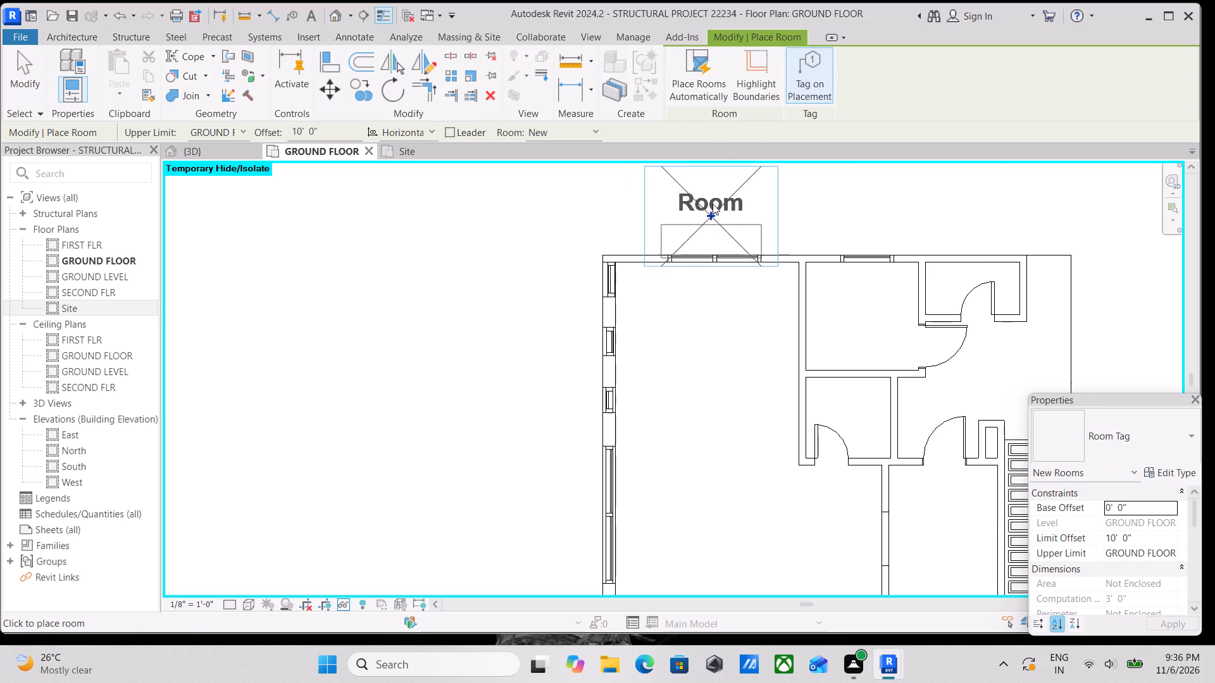
left_click(710, 92)
scroll(732, 358, "down", 2)
middle_click_drag(723, 338, 646, 221)
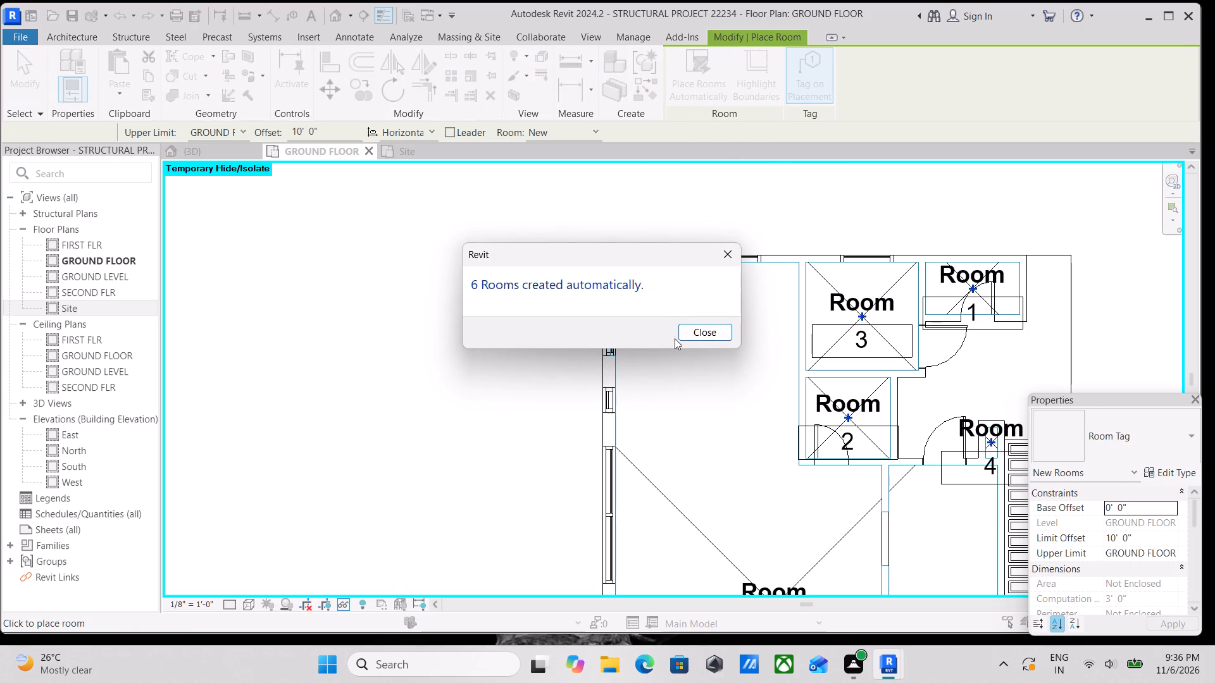
left_click(700, 335)
Rename room 6, the large open room beside the staircase, as LIVING ROOM AND DINING ROOM.
scroll(724, 335, "down", 3)
middle_click_drag(701, 314, 552, 174)
middle_click_drag(578, 290, 583, 235)
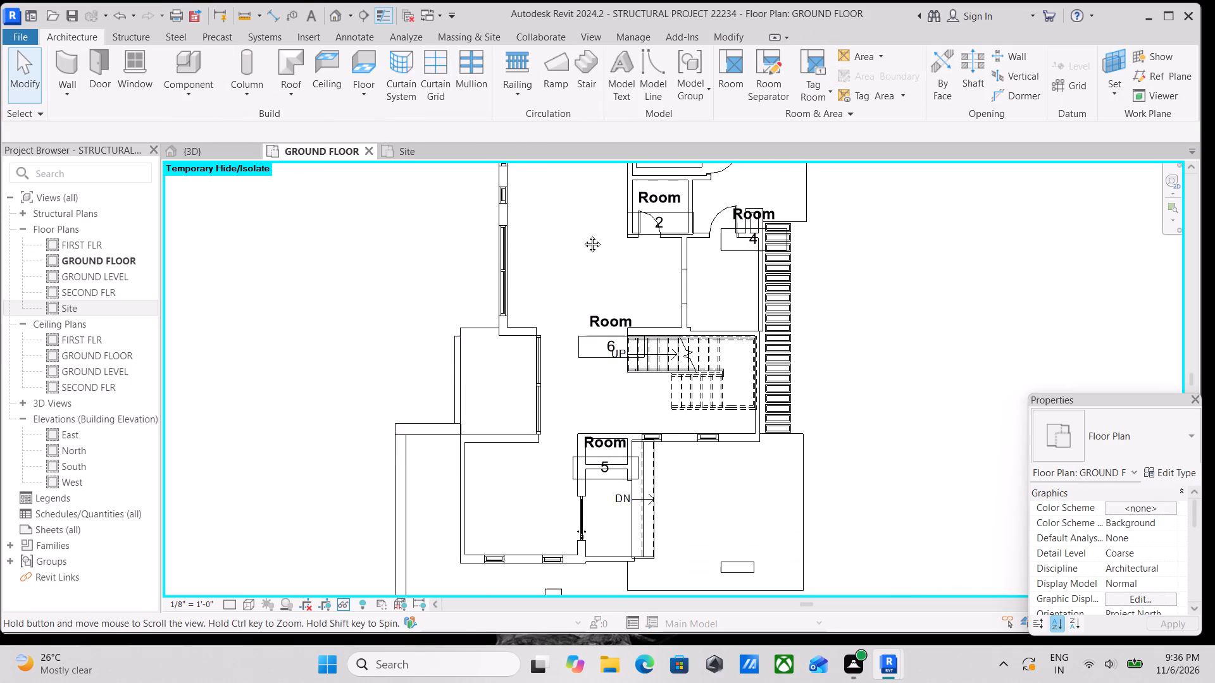
middle_click_drag(583, 235, 583, 228)
scroll(623, 323, "up", 3)
double_click(613, 302)
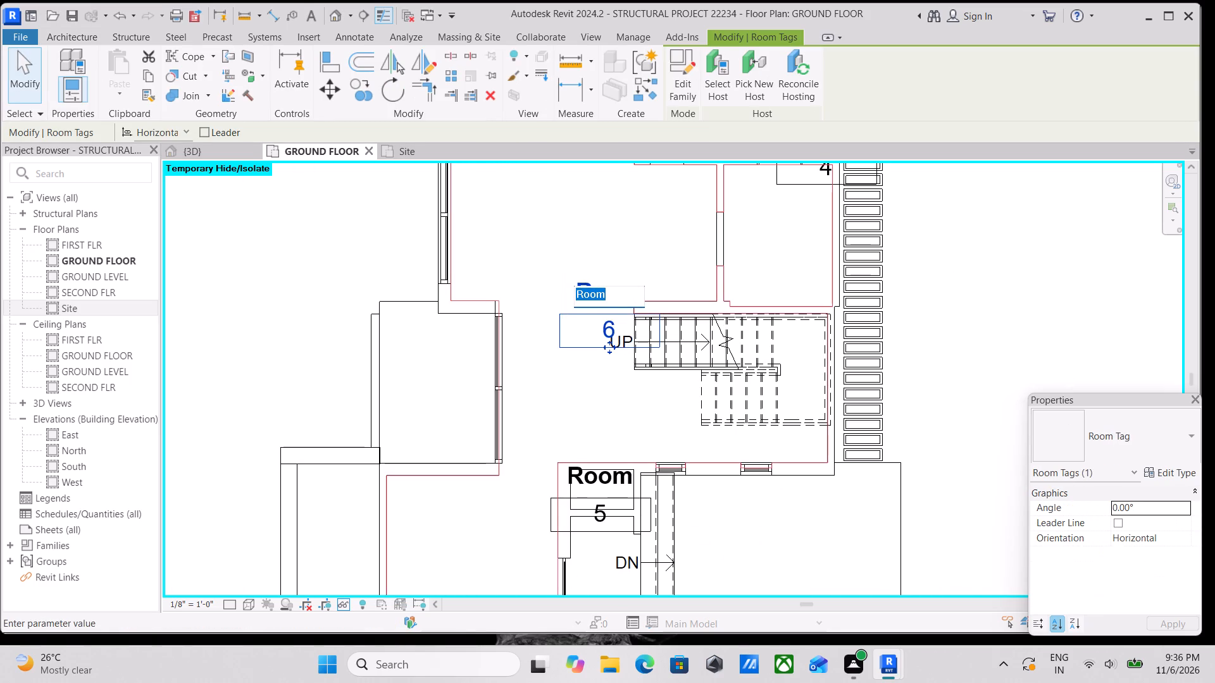
key("l")
key("i")
key("BackSpace")
key("BackSpace")
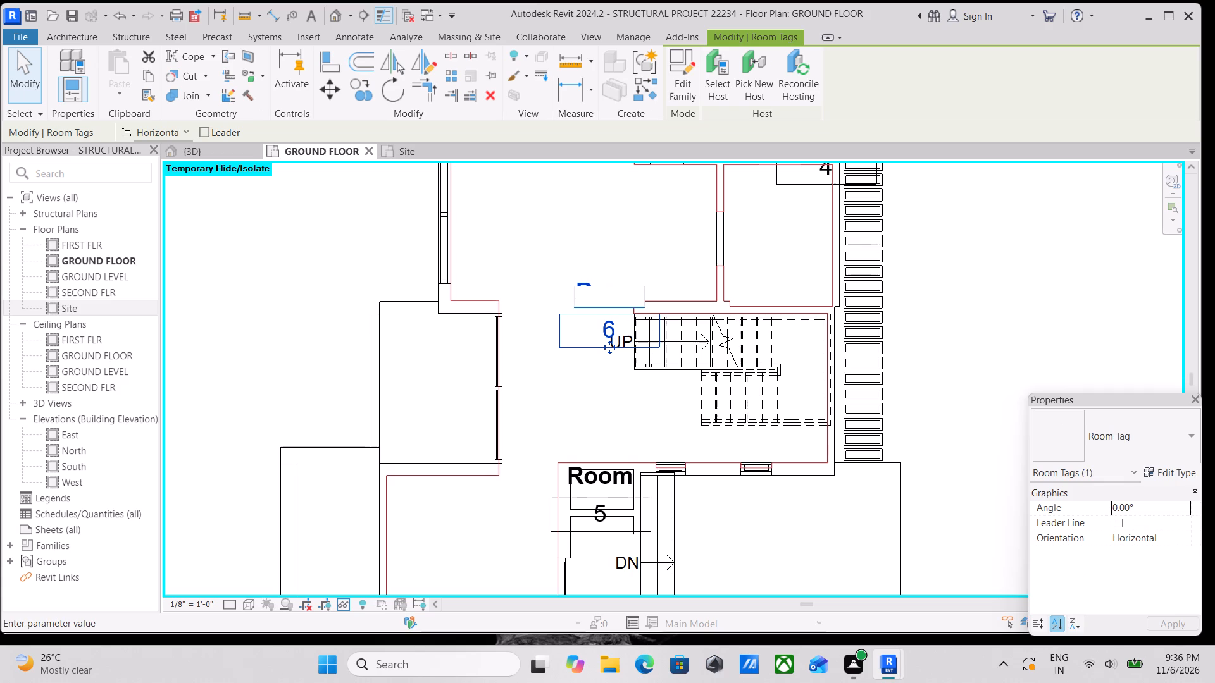
key("l")
key("BackSpace")
type("LI")
type("VING")
key("space")
type("ROO")
type("M AND")
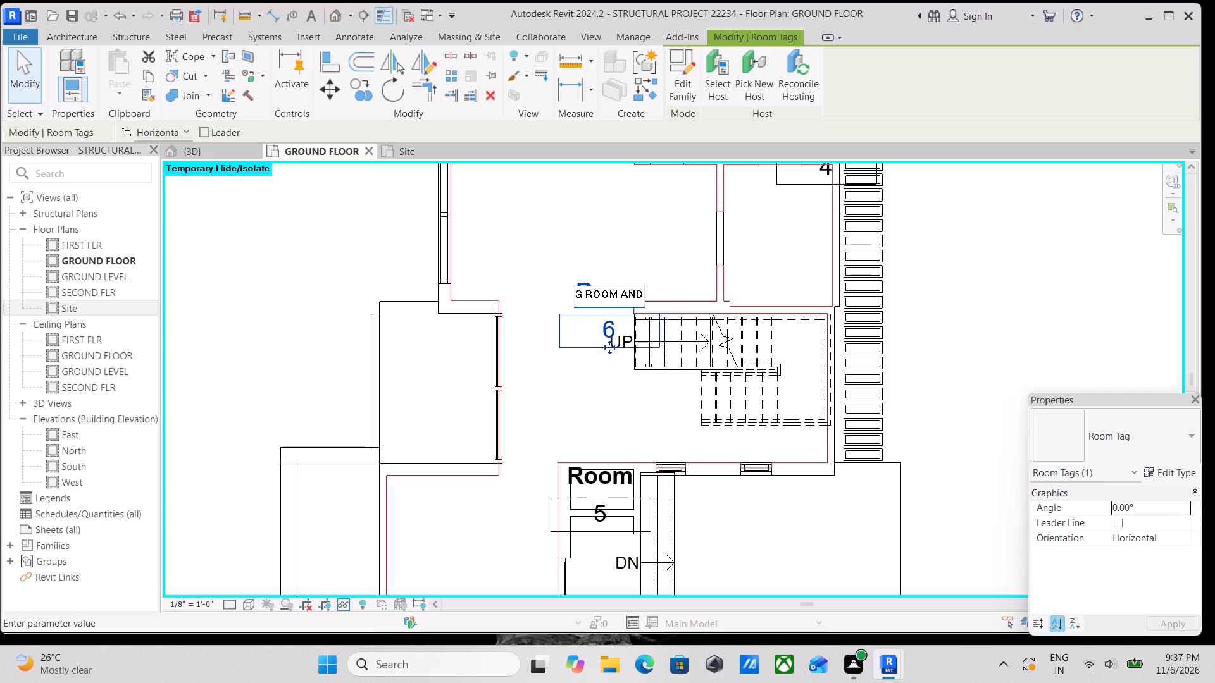
key("space")
type("DI")
type("NI")
type("NG ROOM")
key("Return")
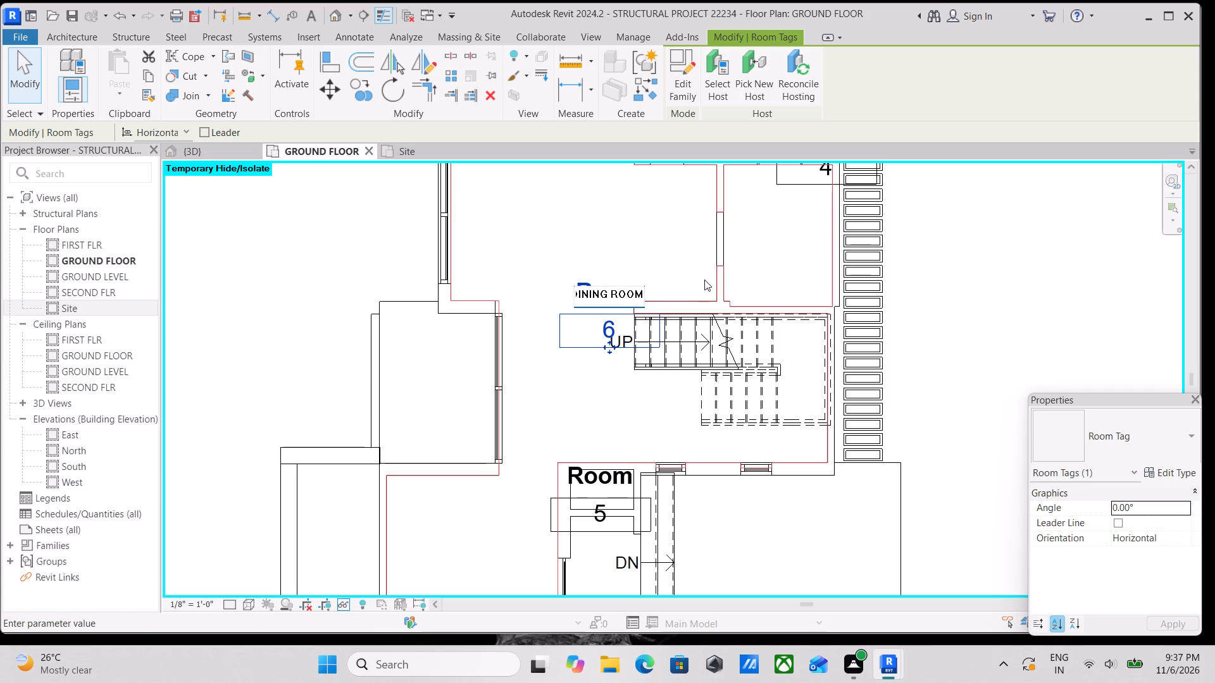
Rename room 3, the rear room adjoining the large open room, as BATH.
scroll(609, 300, "down", 3)
middle_click_drag(623, 323, 618, 436)
scroll(611, 364, "up", 2)
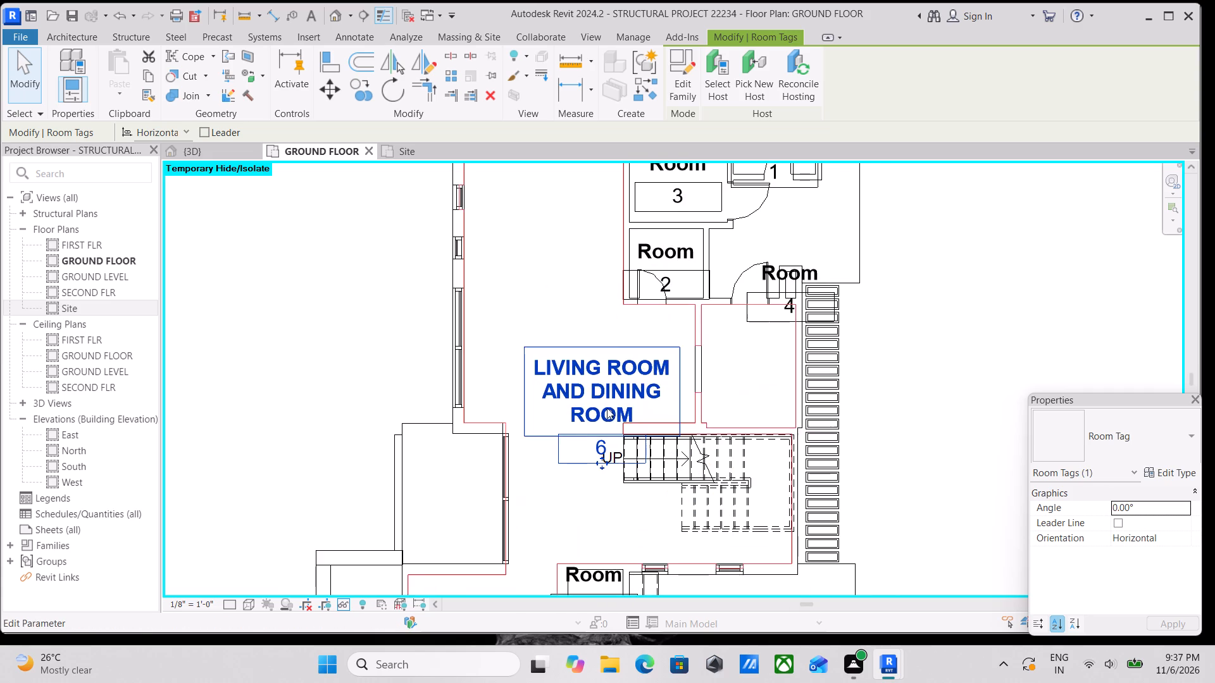
middle_click_drag(616, 348, 592, 378)
middle_click_drag(590, 351, 544, 471)
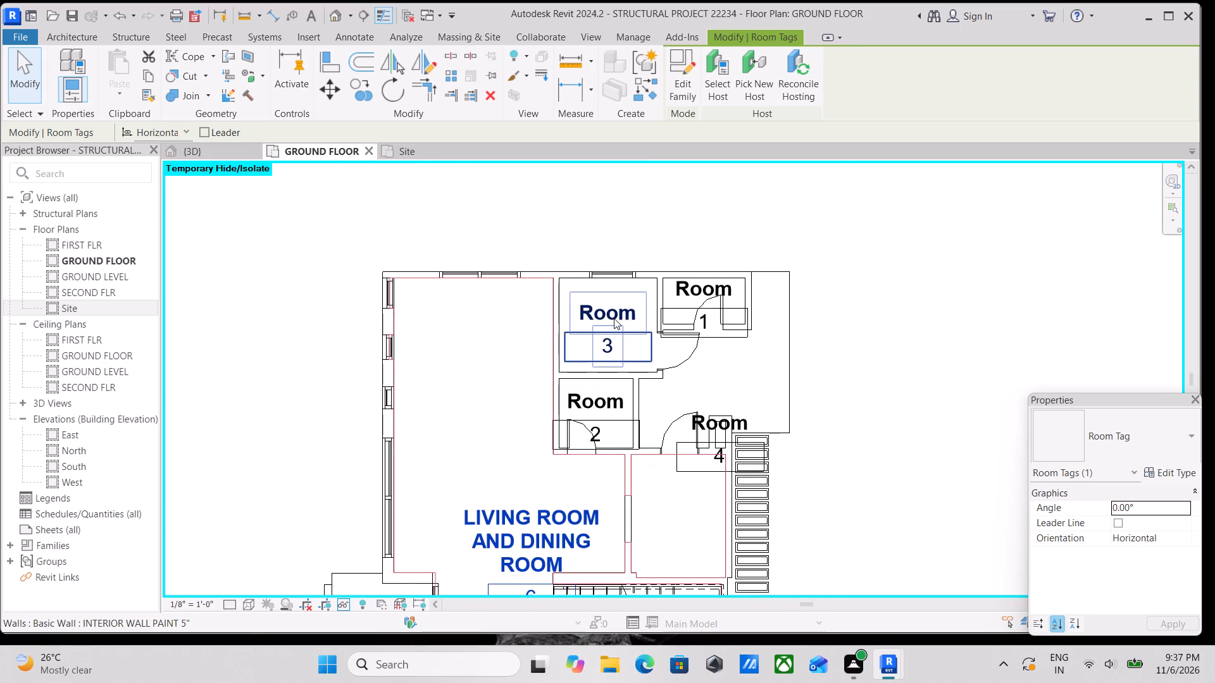
scroll(614, 319, "up", 2)
double_click(617, 314)
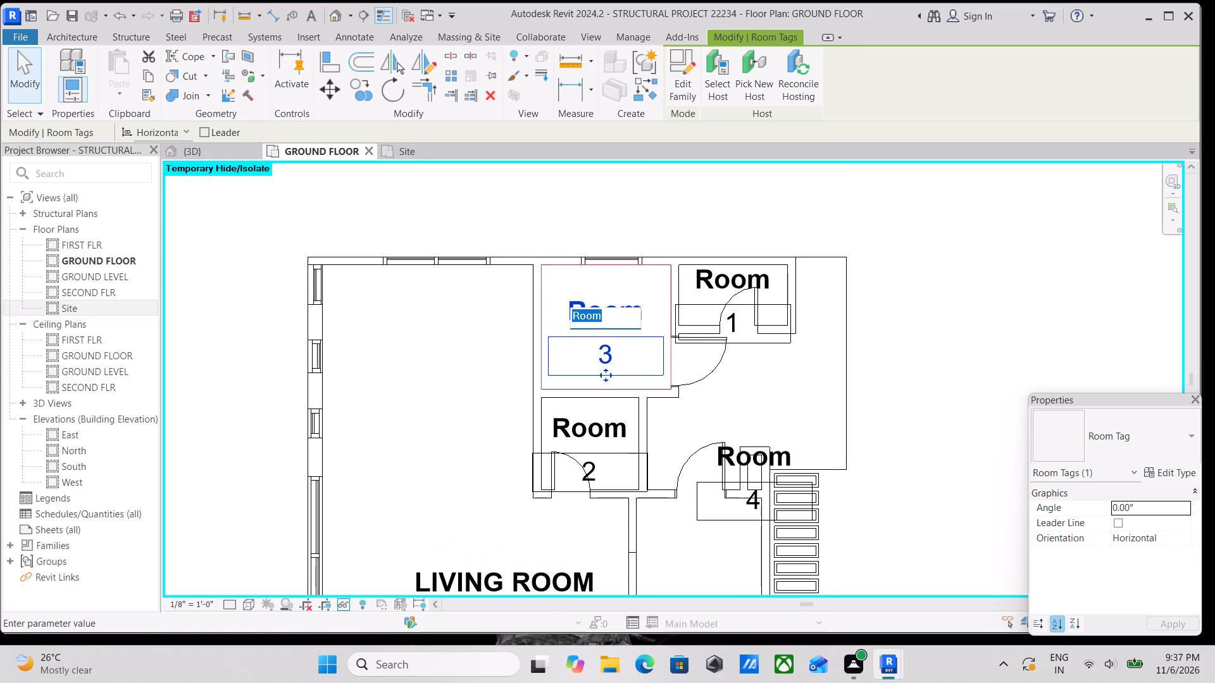
type("BATH")
key("Return")
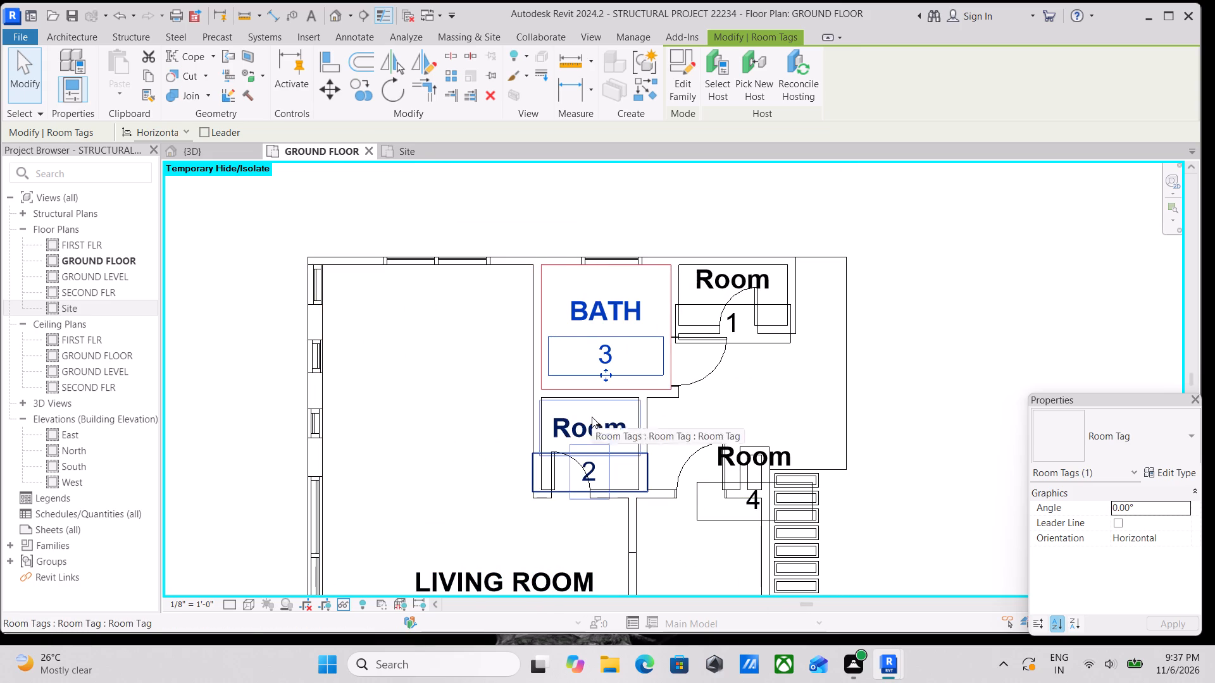
Rename room 2, the small room next to the bath, as TOILET.
double_click(599, 430)
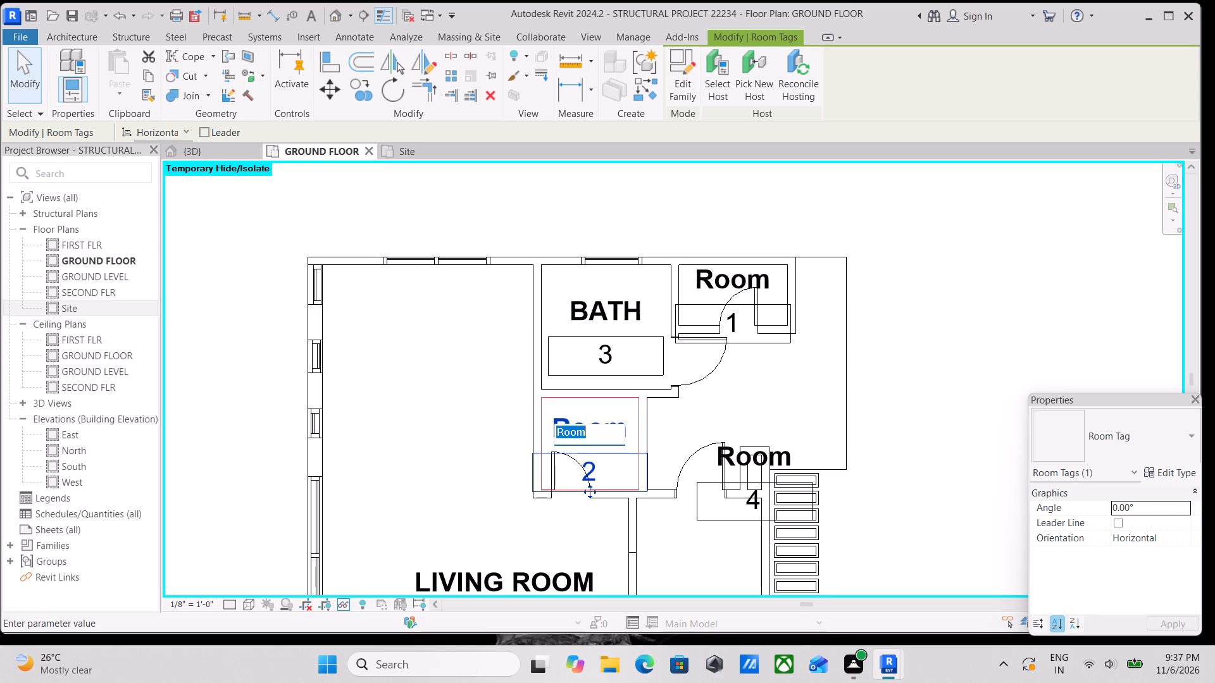
type("TOI")
type("LET")
key("Return")
key("Return")
scroll(612, 428, "down", 1)
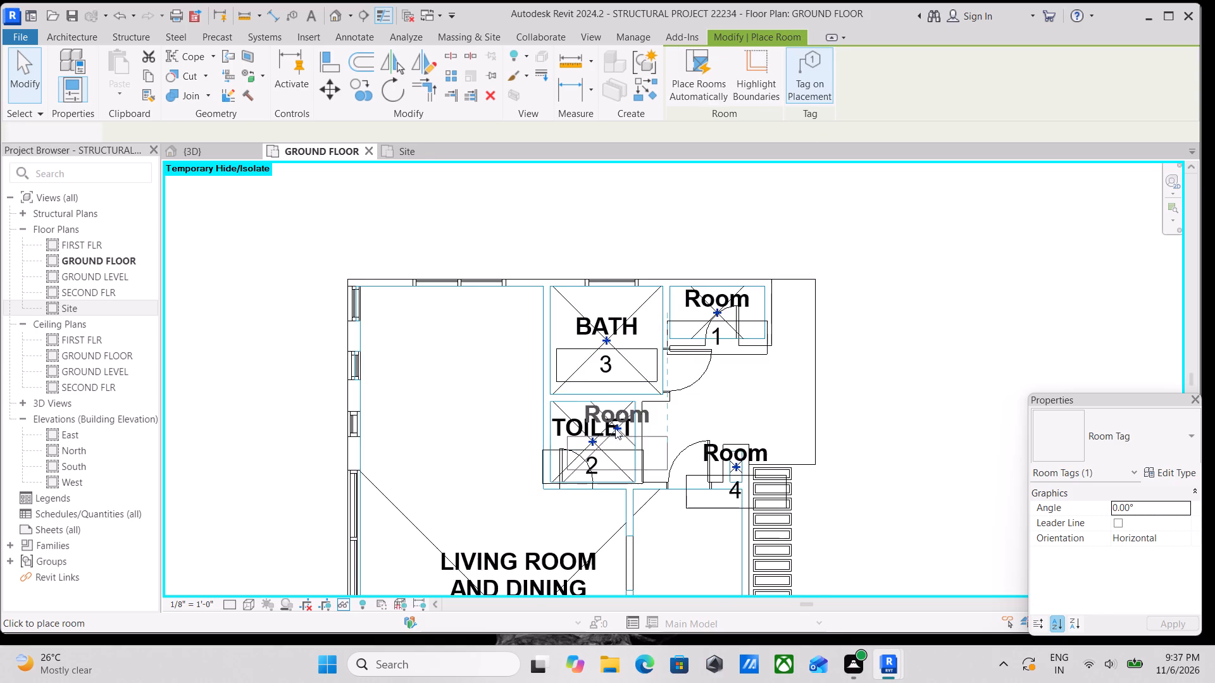
scroll(615, 428, "down", 2)
key("Escape")
key("Escape")
Rename room 1, the small rear corner room beside the bath, as WASH.
scroll(700, 321, "up", 3)
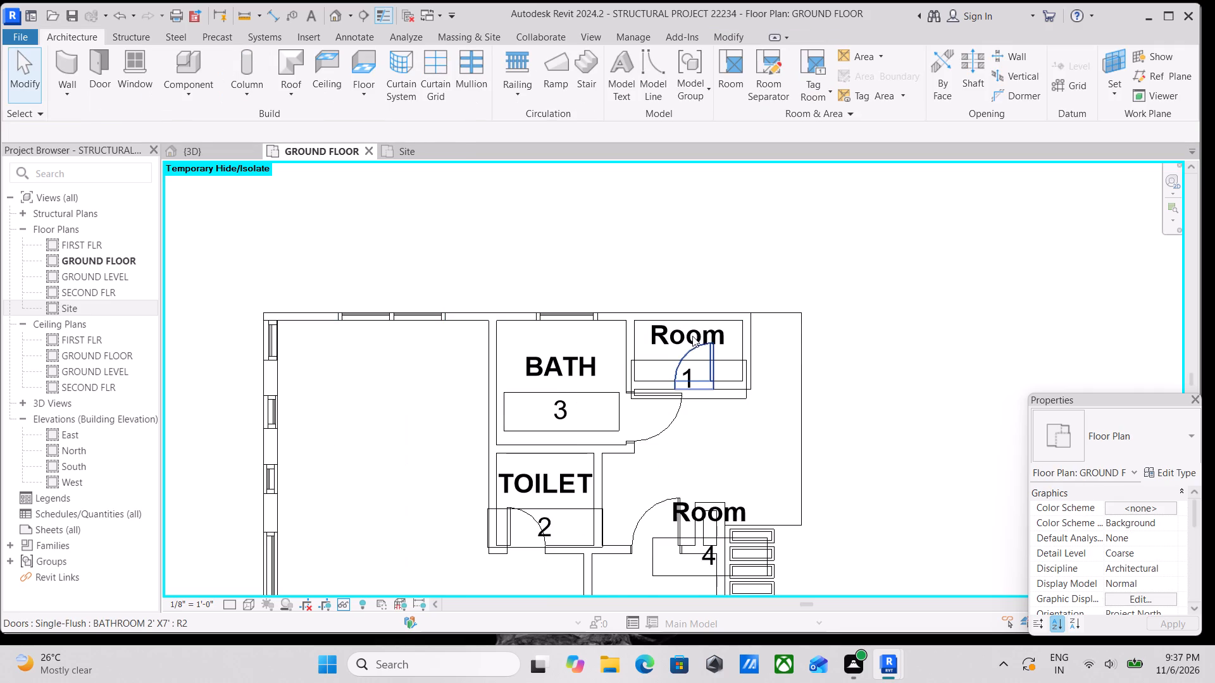
scroll(692, 336, "up", 3)
double_click(670, 336)
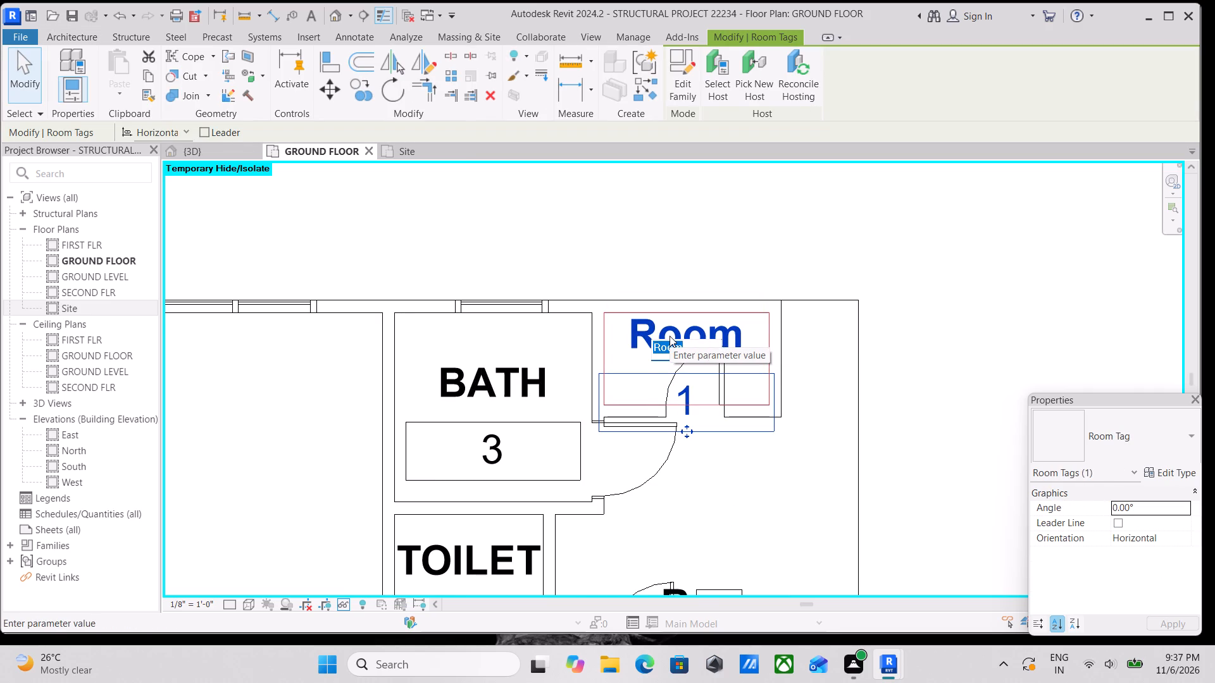
type("WASH")
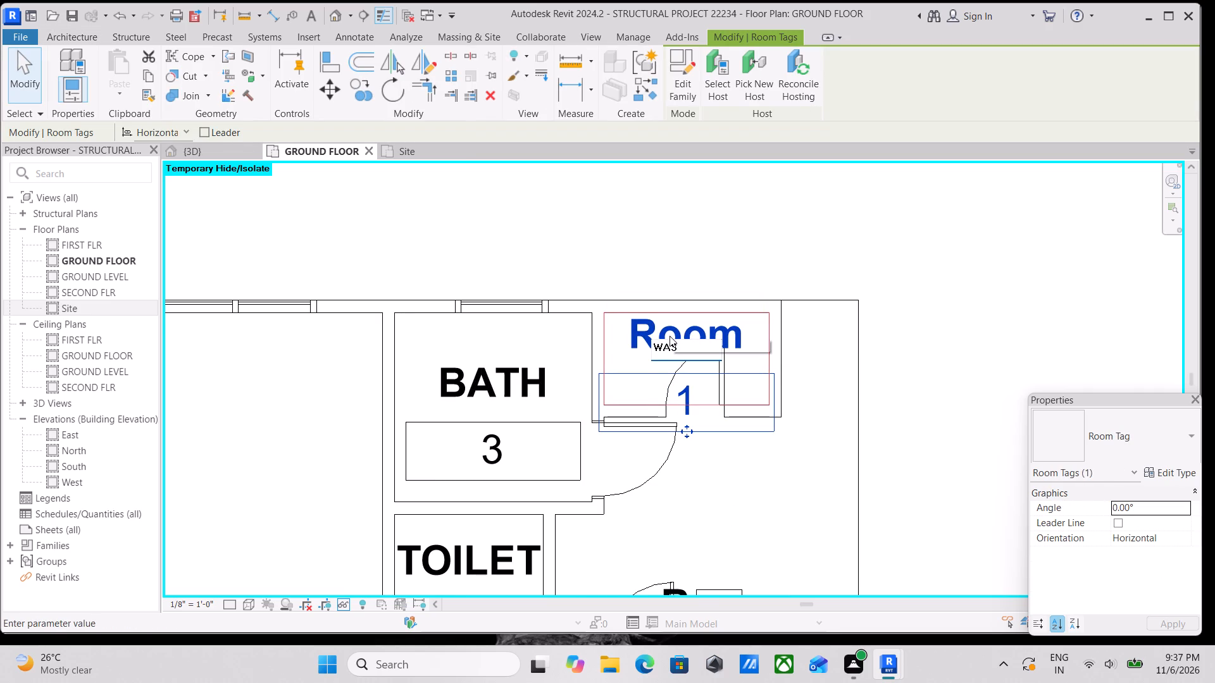
key("Return")
scroll(742, 322, "down", 4)
key("Escape")
Move the room 4 tag from the narrow shaft into the enclosed room between the toilet and the staircase.
middle_click_drag(721, 341, 729, 261)
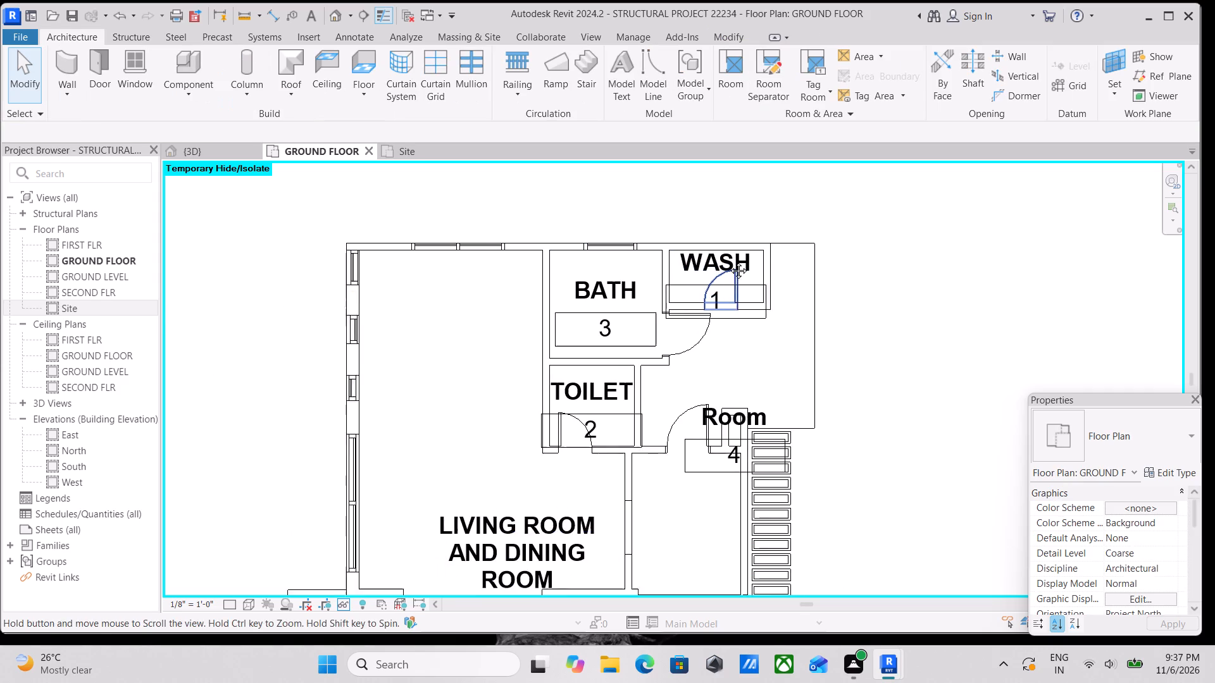
middle_click_drag(729, 261, 729, 260)
middle_click_drag(710, 354, 720, 285)
middle_click_drag(708, 341, 727, 304)
scroll(732, 342, "up", 1)
scroll(713, 366, "down", 1)
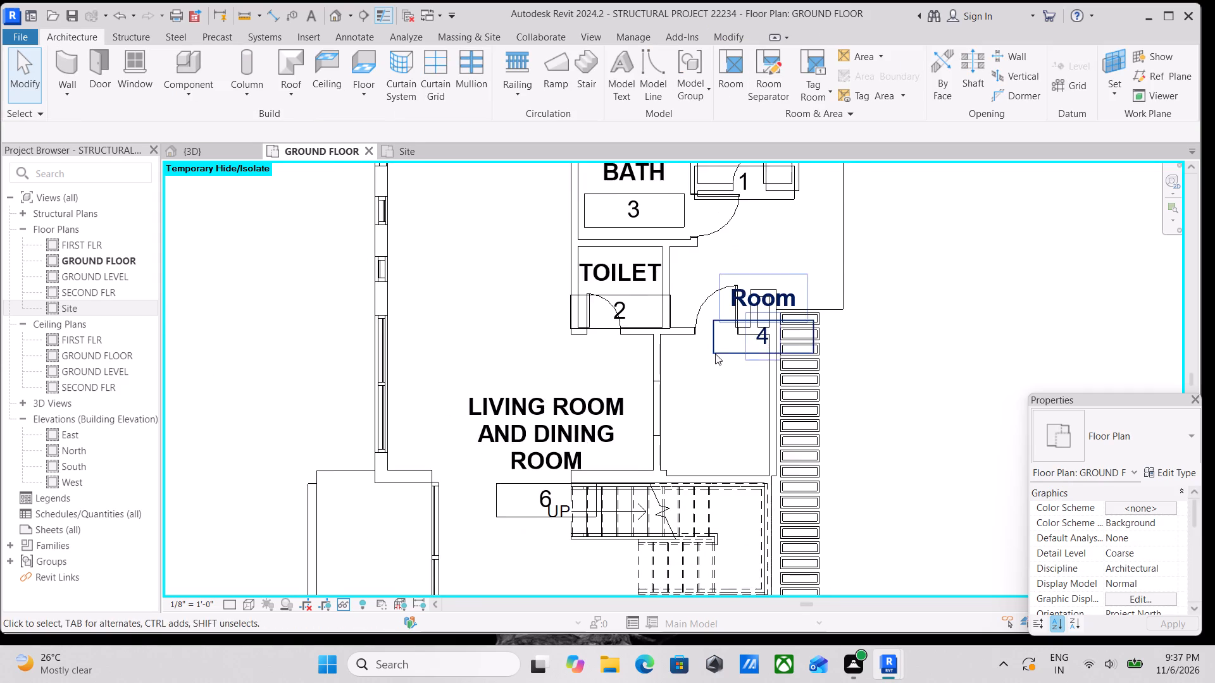
middle_click_drag(716, 352, 736, 322)
middle_click_drag(703, 388, 732, 360)
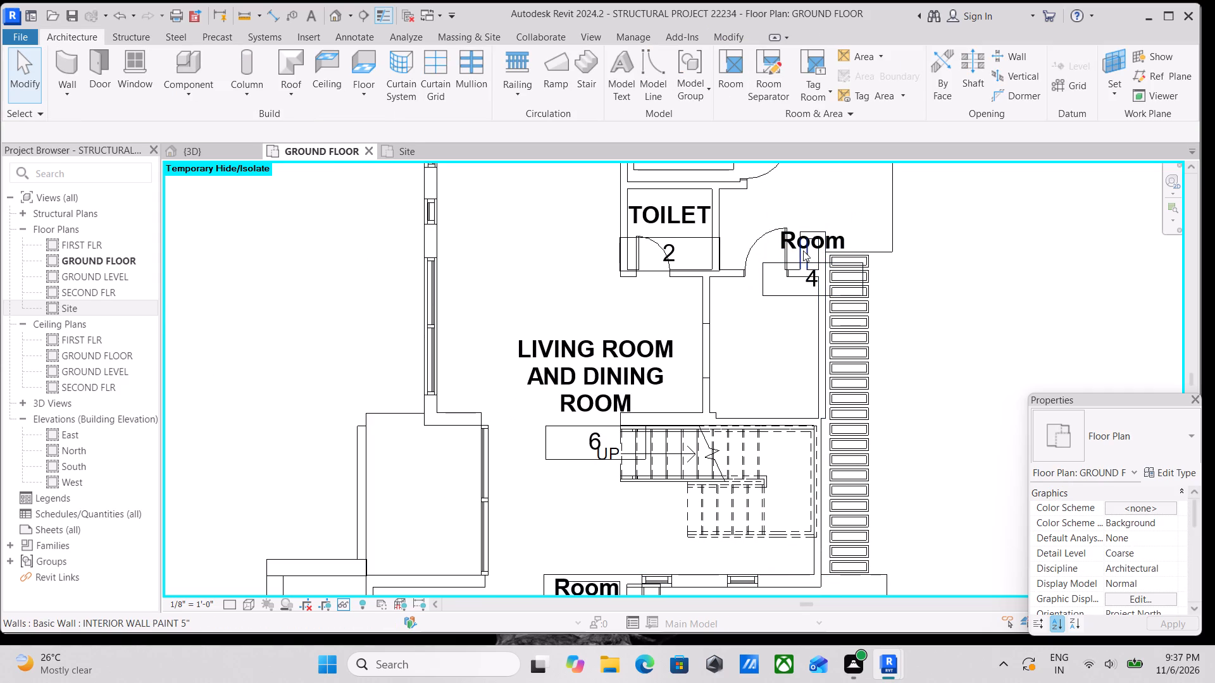
left_click(779, 277)
scroll(799, 251, "up", 2)
key("Escape")
key("Escape")
left_click(761, 312)
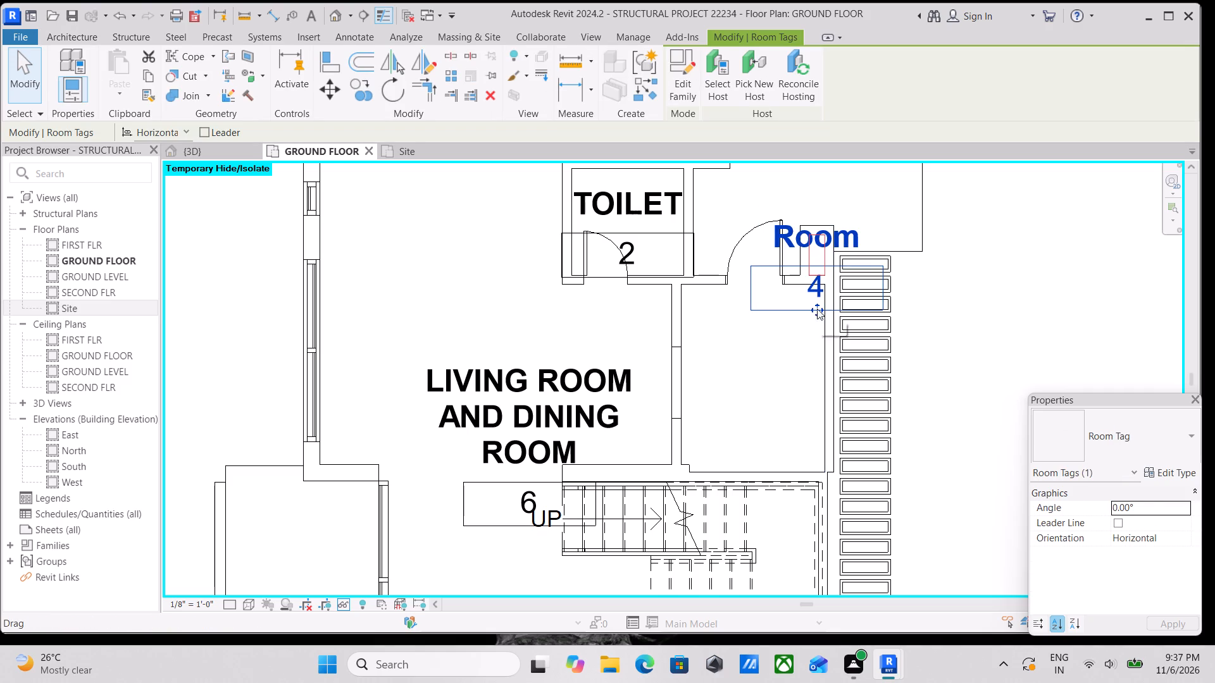
left_click_drag(814, 309, 745, 415)
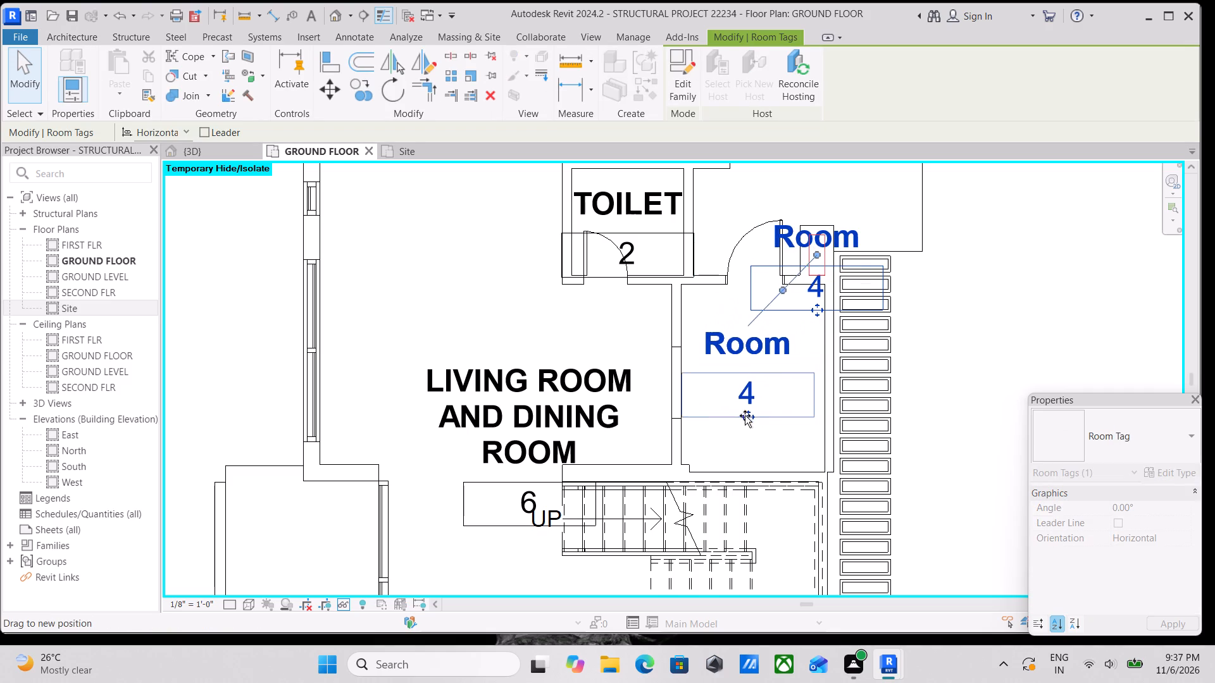
Centre the room 4 tag between the side walls of the enclosed room behind the staircase.
left_click_drag(745, 415, 751, 419)
scroll(751, 422, "up", 3)
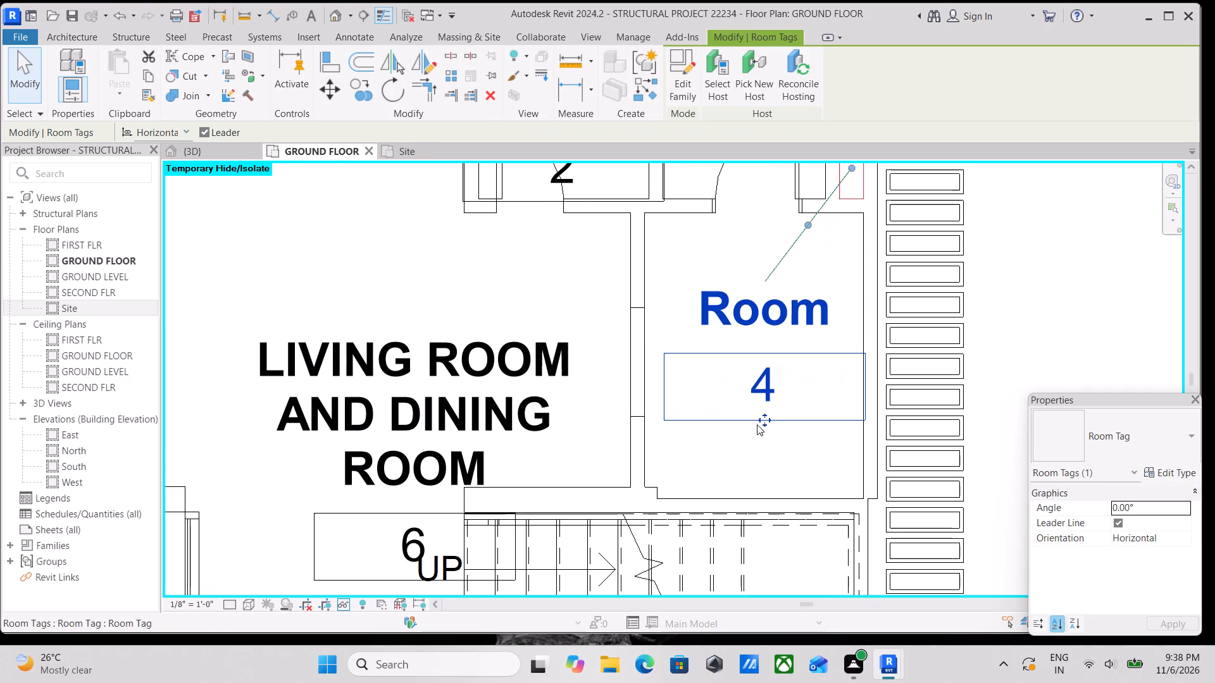
left_click_drag(764, 419, 746, 419)
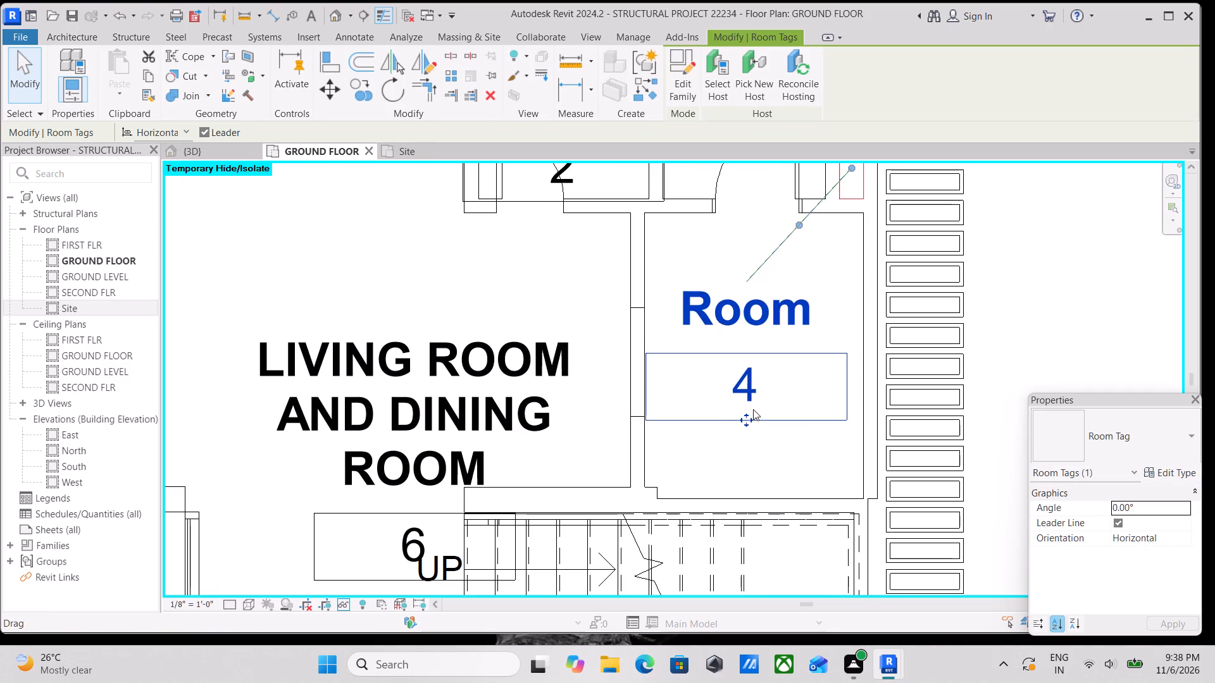
scroll(753, 409, "down", 2)
scroll(750, 413, "up", 1)
left_click_drag(748, 415, 755, 418)
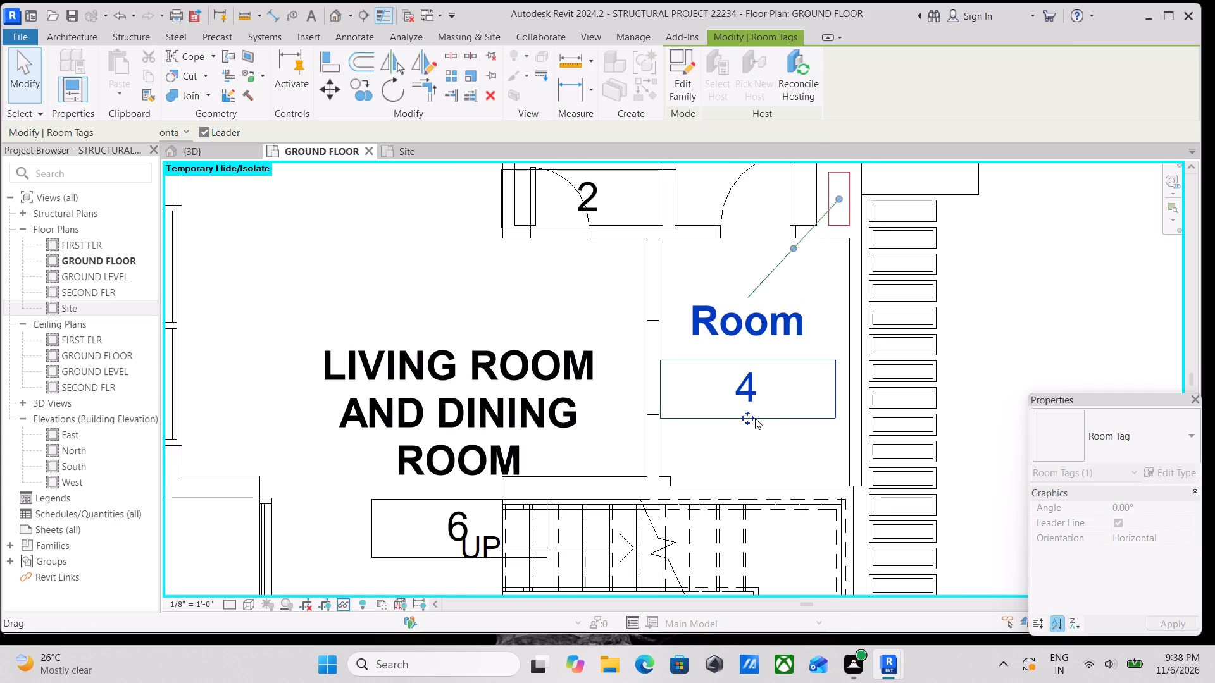
scroll(745, 421, "up", 3)
key("Escape")
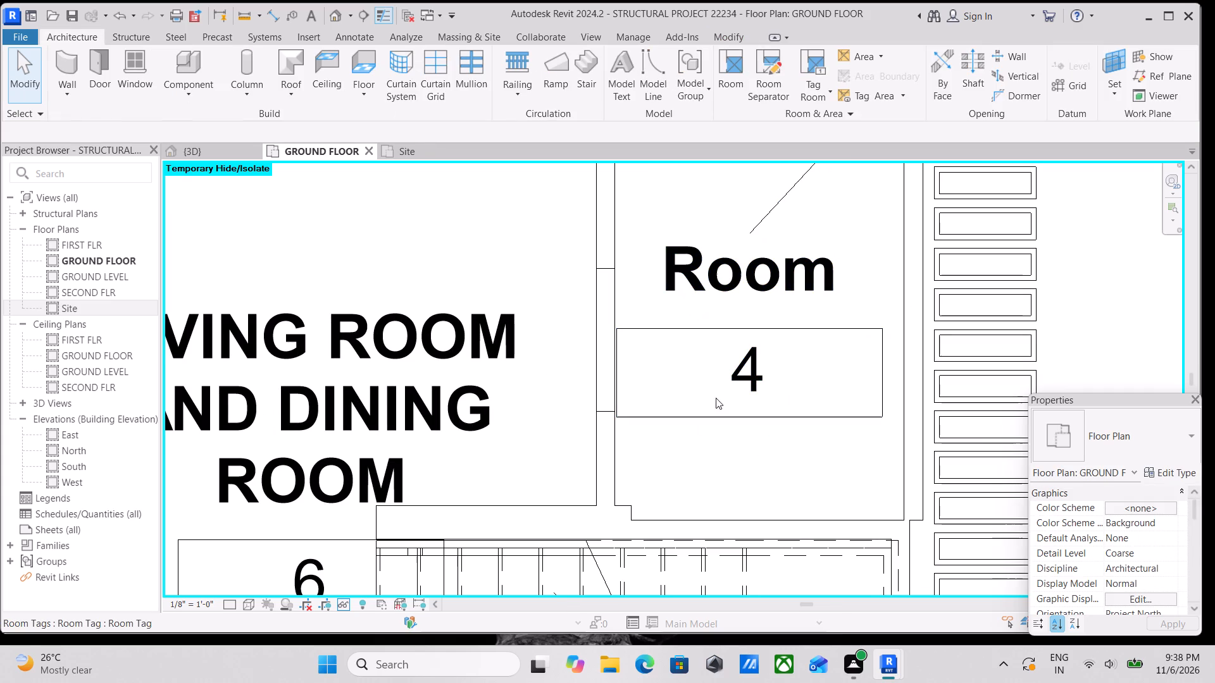
left_click(685, 422)
left_click_drag(745, 416, 747, 417)
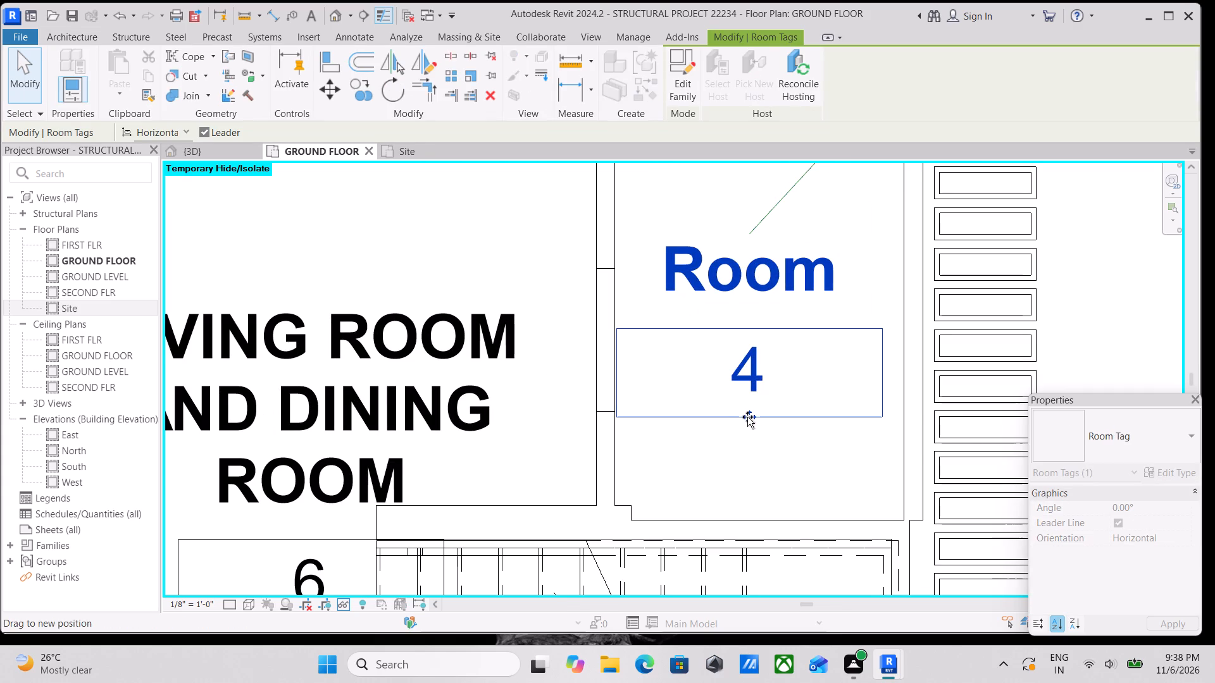
left_click_drag(747, 417, 755, 416)
key("Escape")
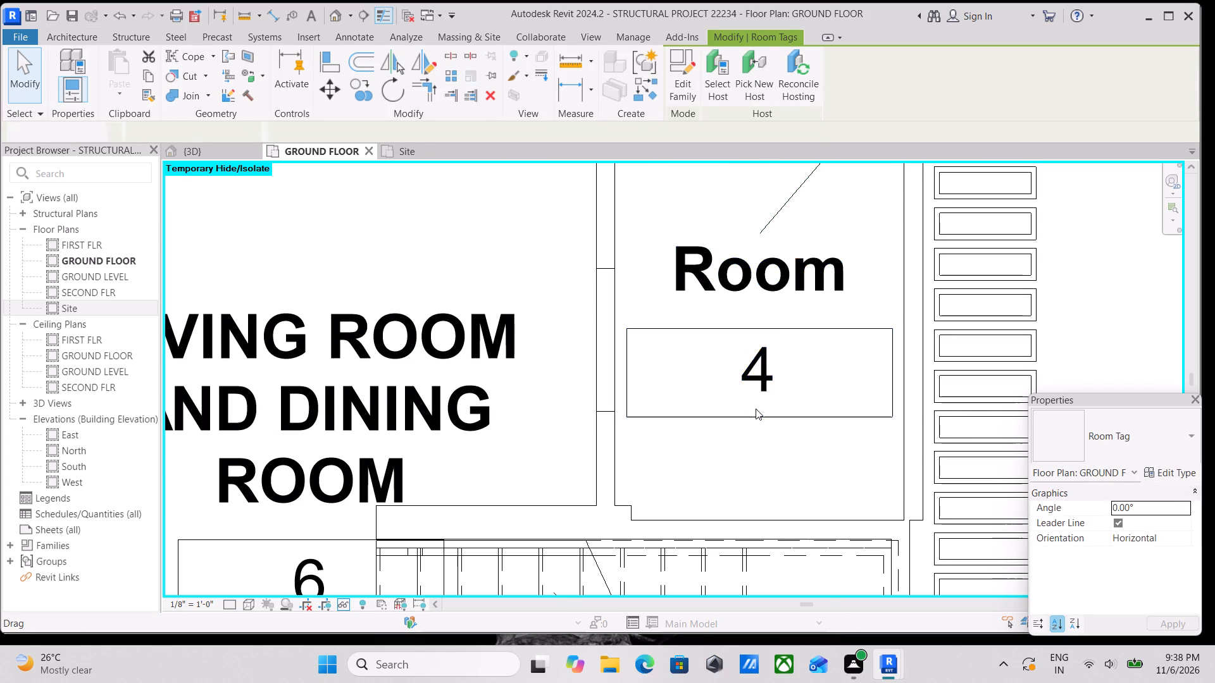
Rename room 4, the enclosed room between the toilet and the staircase, as KITCHEN.
scroll(756, 409, "down", 3)
scroll(780, 315, "up", 2)
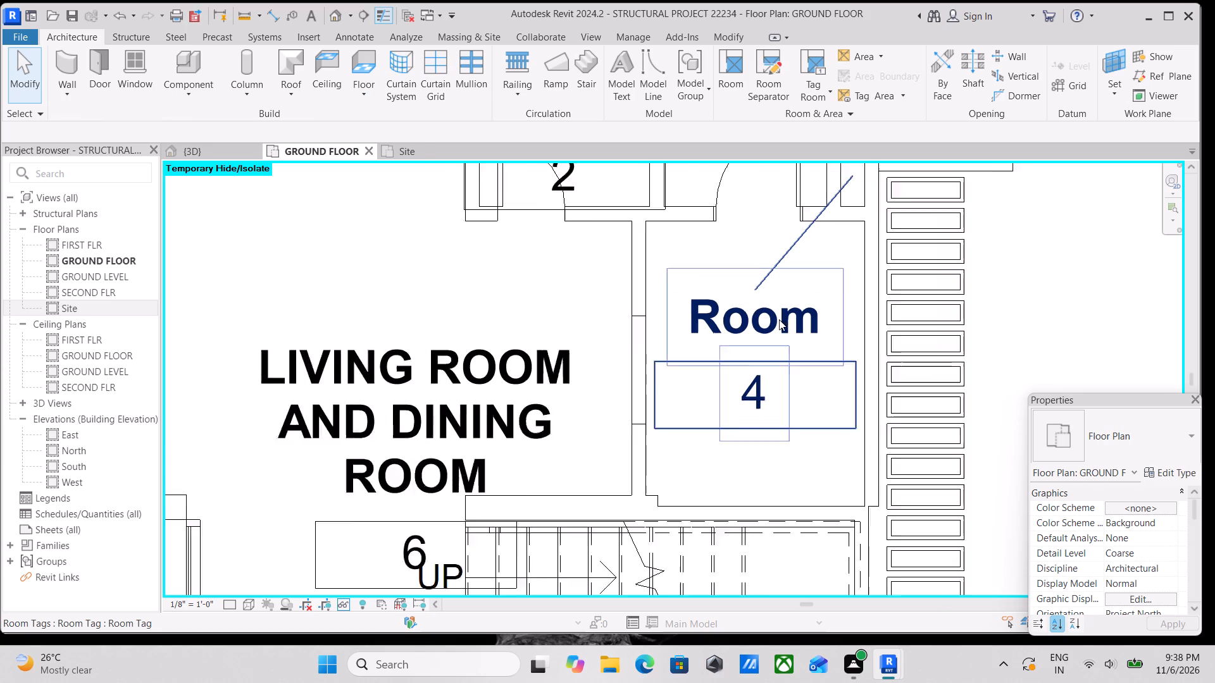
scroll(779, 319, "down", 2)
double_click(779, 319)
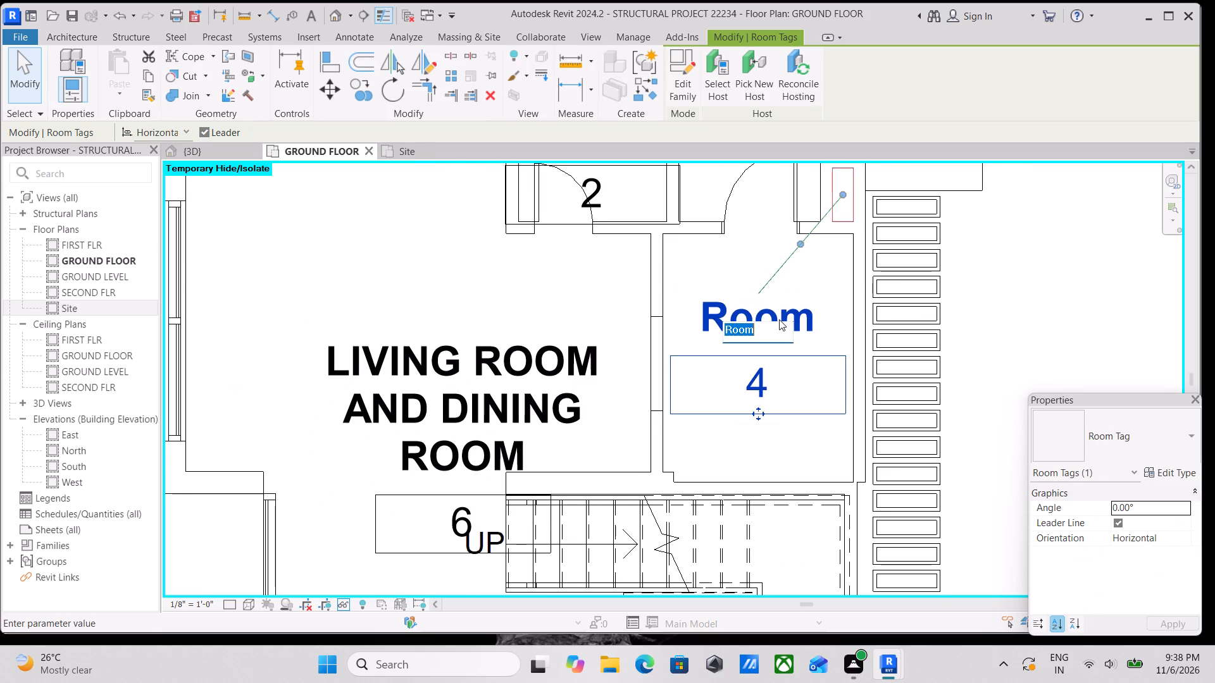
scroll(779, 319, "down", 3)
scroll(779, 319, "up", 4)
scroll(779, 319, "down", 5)
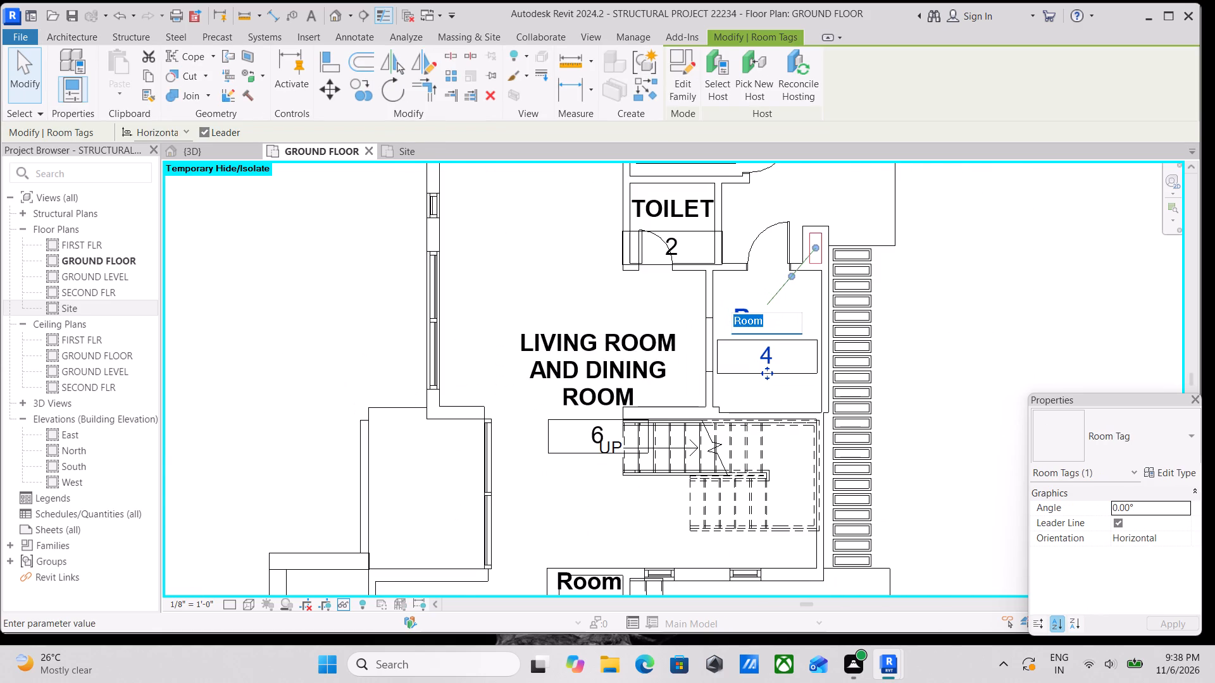
key("k")
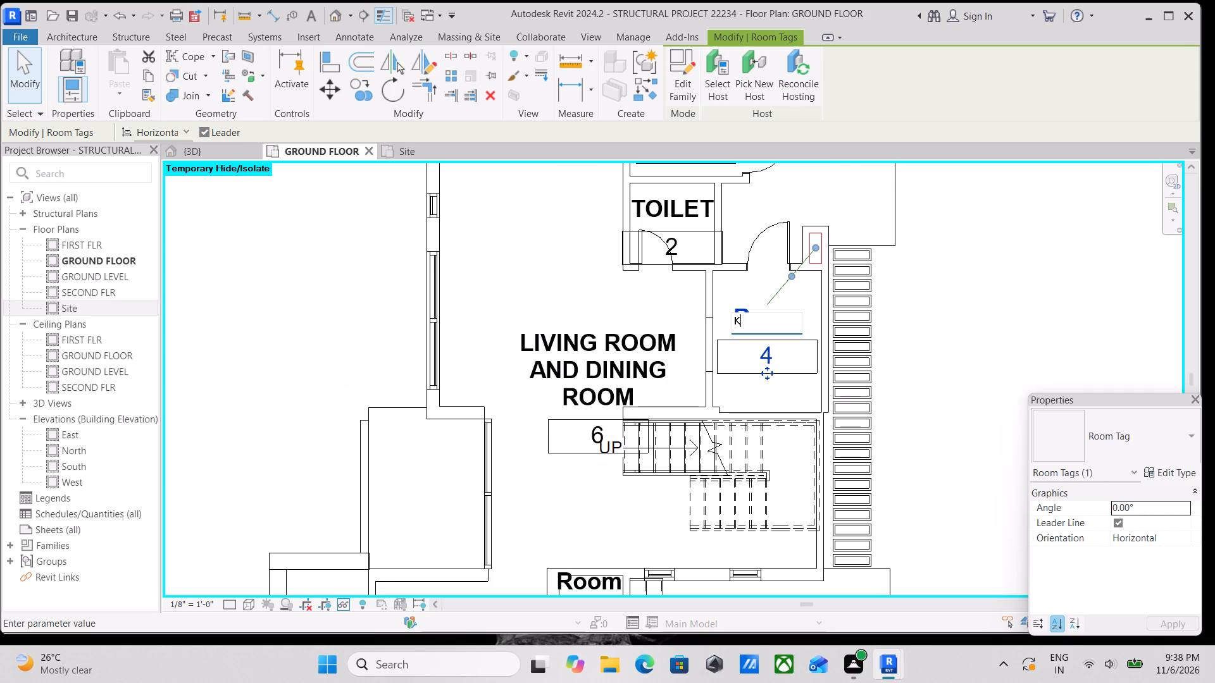
key("t")
key("BackSpace")
key("i")
type("TCHEN")
key("Return")
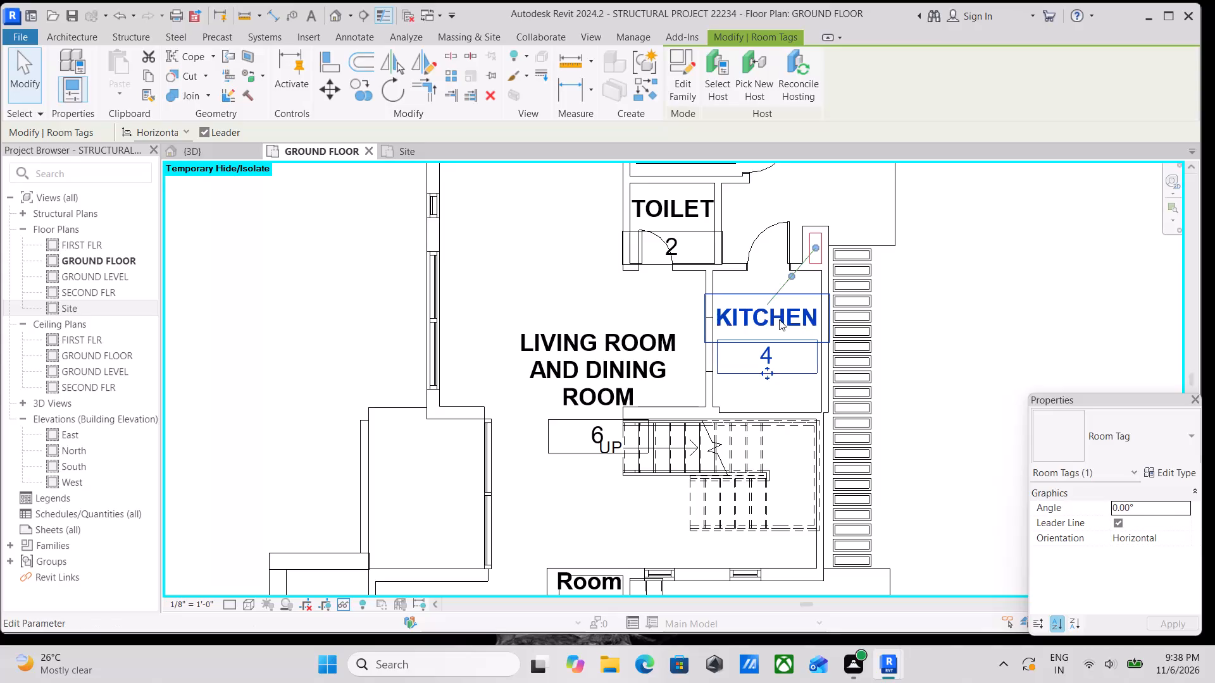
scroll(772, 322, "down", 1)
scroll(803, 415, "up", 2)
key("Escape")
Rename room 5, the small enclosed space beside the front entrance steps, as BATH.
scroll(754, 345, "down", 1)
middle_click_drag(792, 407, 811, 440)
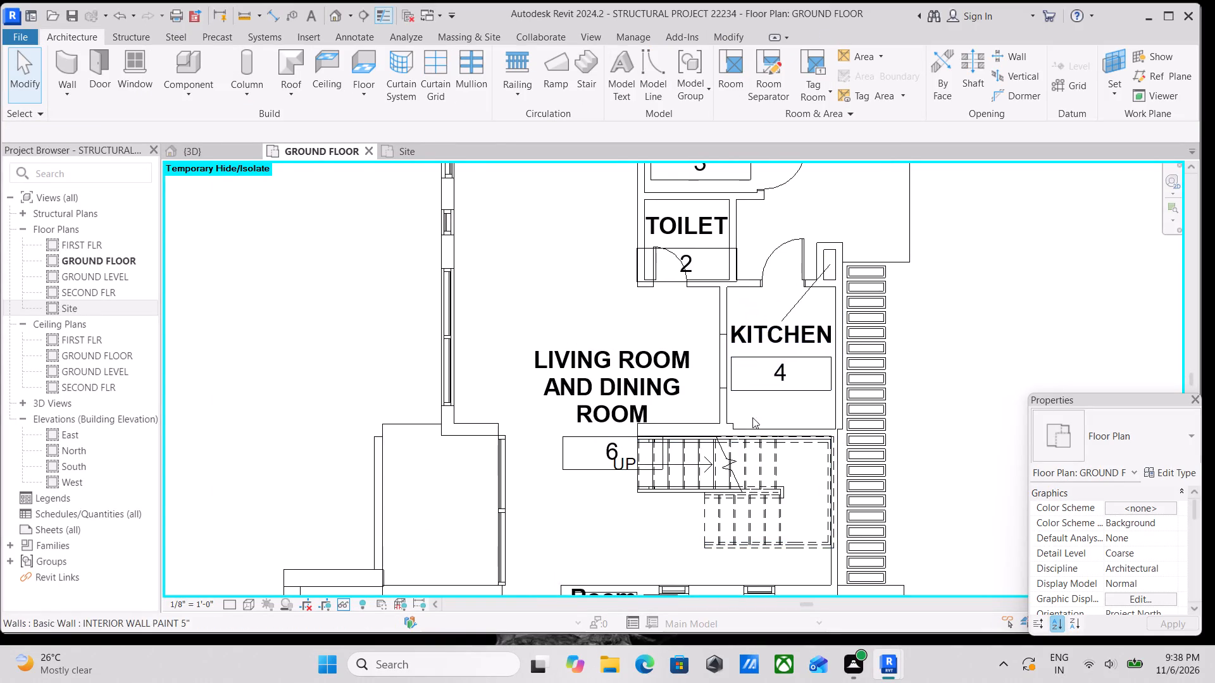
scroll(721, 366, "down", 4)
middle_click_drag(721, 345, 725, 298)
scroll(725, 298, "up", 4)
middle_click_drag(666, 421, 678, 329)
scroll(614, 390, "up", 3)
double_click(662, 361)
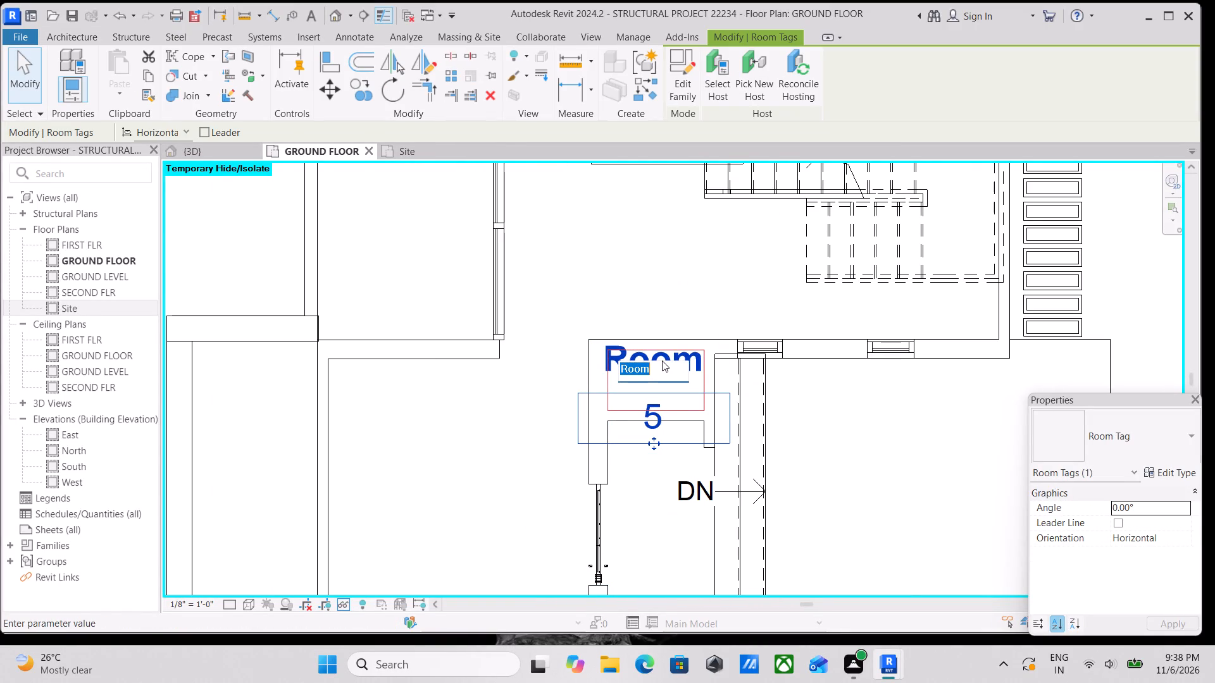
type("BATH")
key("Return")
key("Return")
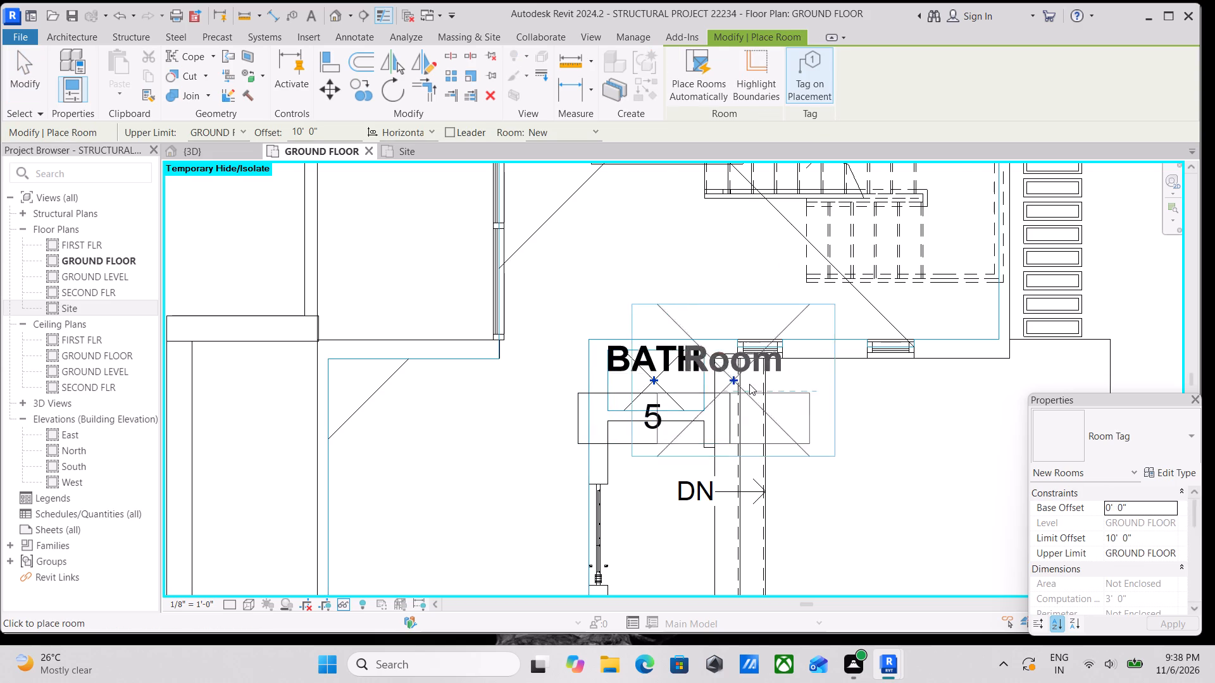
scroll(786, 345, "down", 3)
key("Escape")
key("Escape")
scroll(752, 320, "down", 2)
key("Escape")
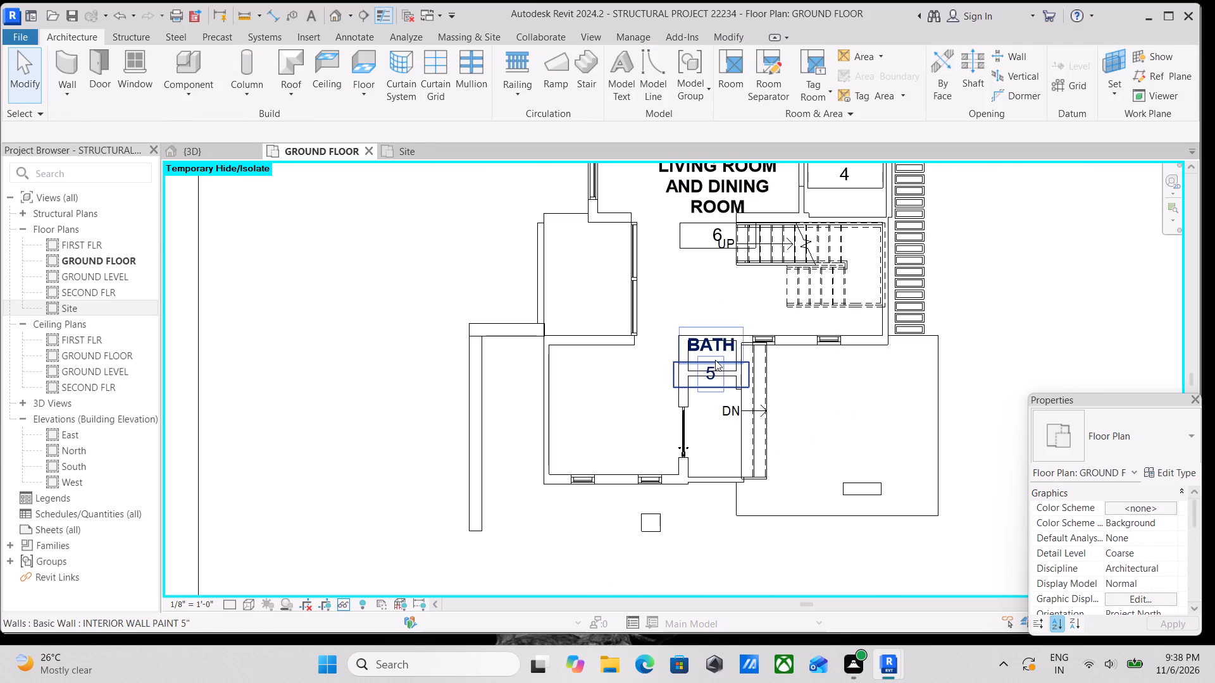
Move the room 5 tag so that its BATH name sits inside the small room's walls.
left_click(715, 359)
scroll(717, 381, "up", 3)
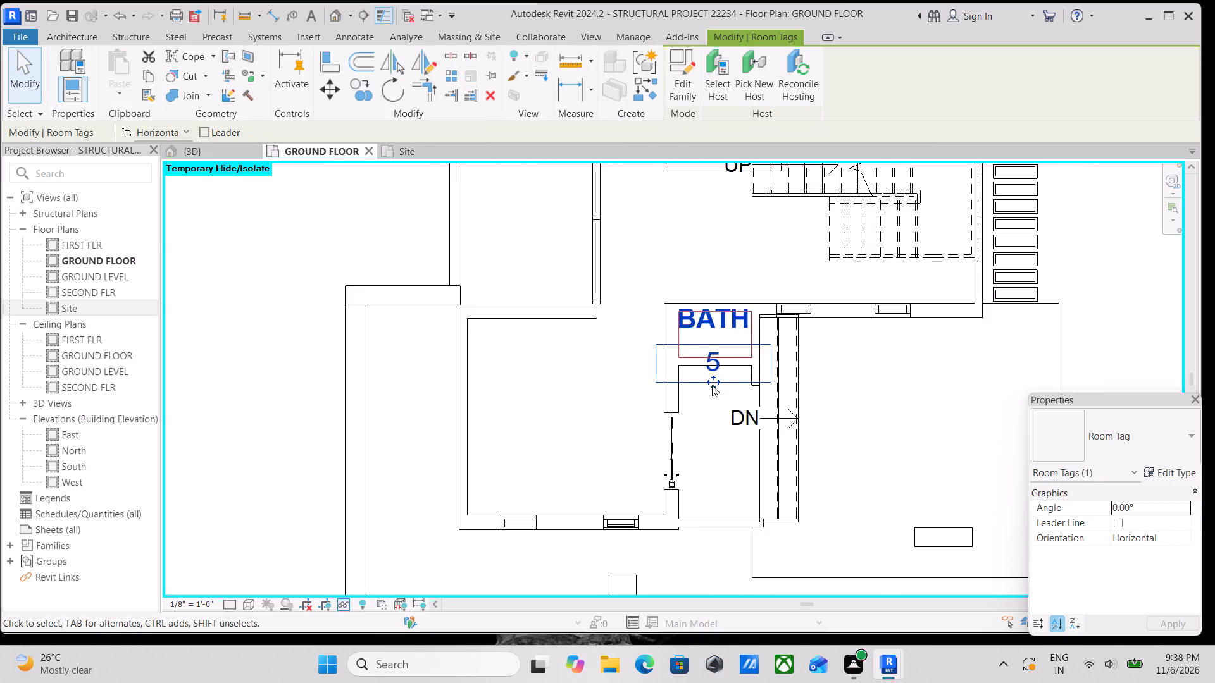
left_click_drag(712, 384, 707, 370)
scroll(715, 365, "up", 3)
key("Escape")
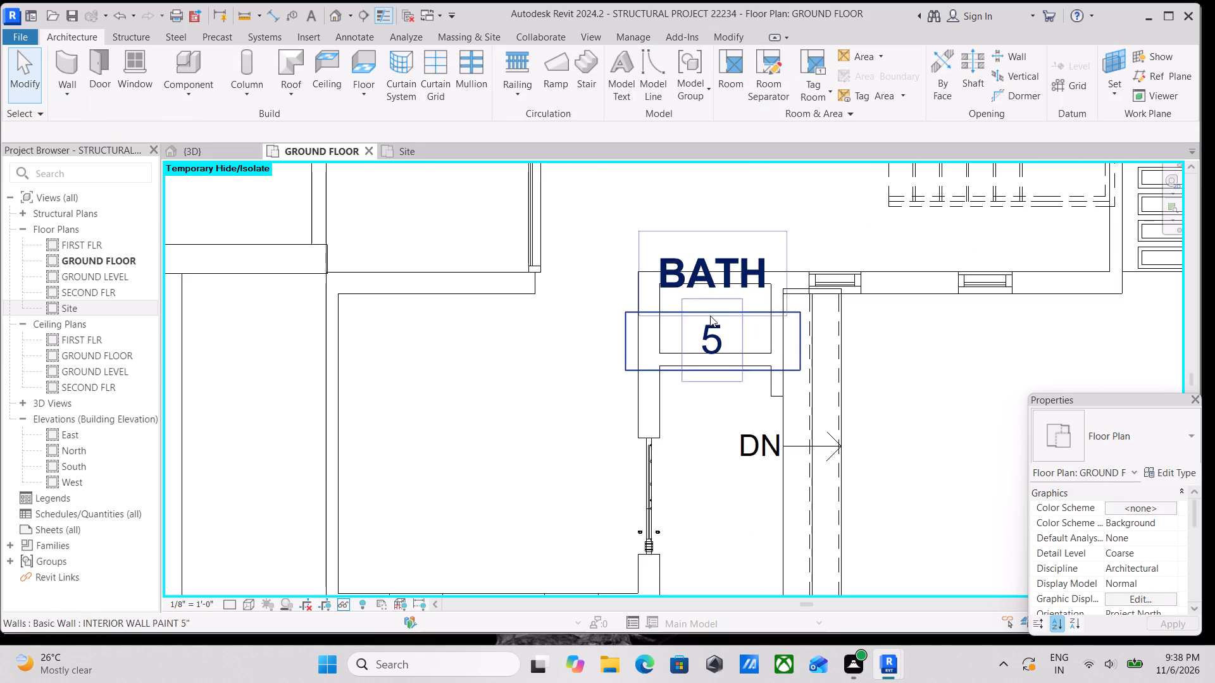
left_click(708, 279)
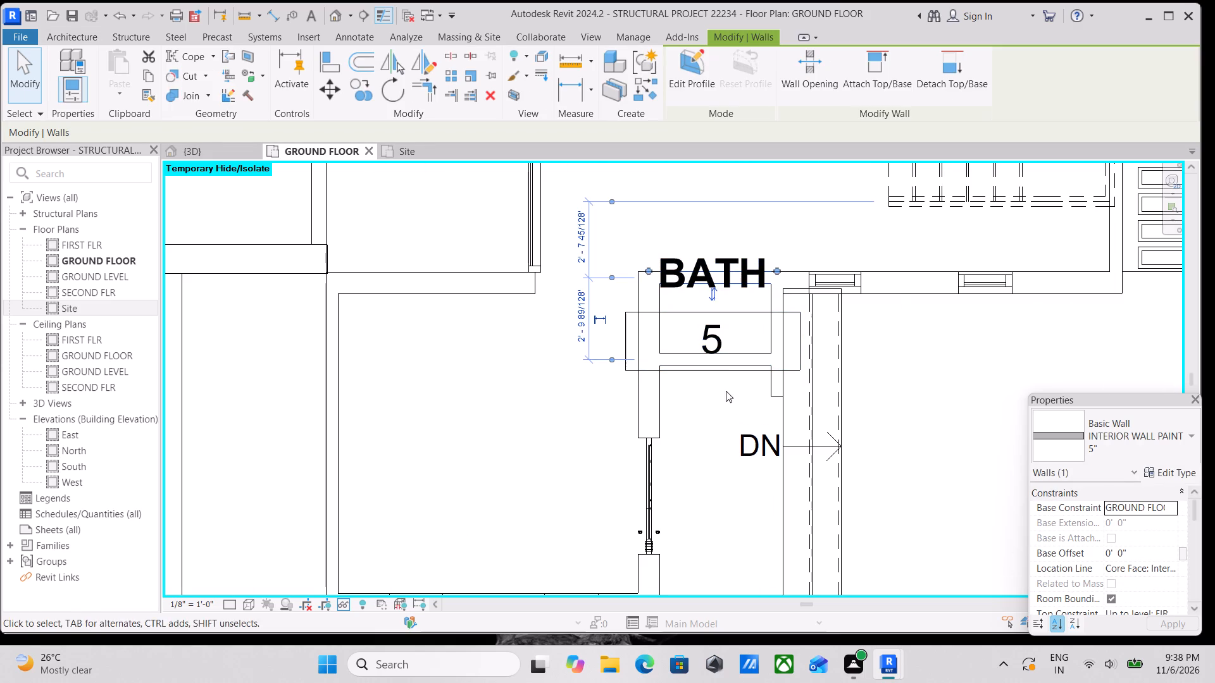
key("Escape")
left_click(701, 259)
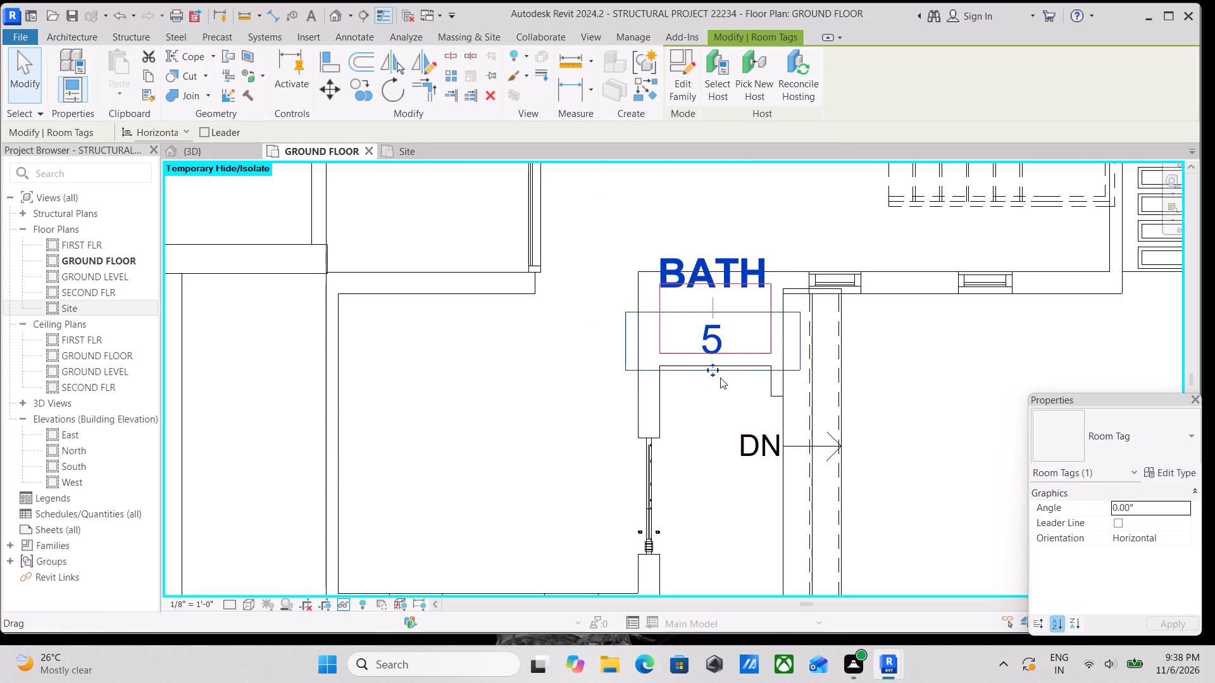
left_click_drag(714, 375, 720, 409)
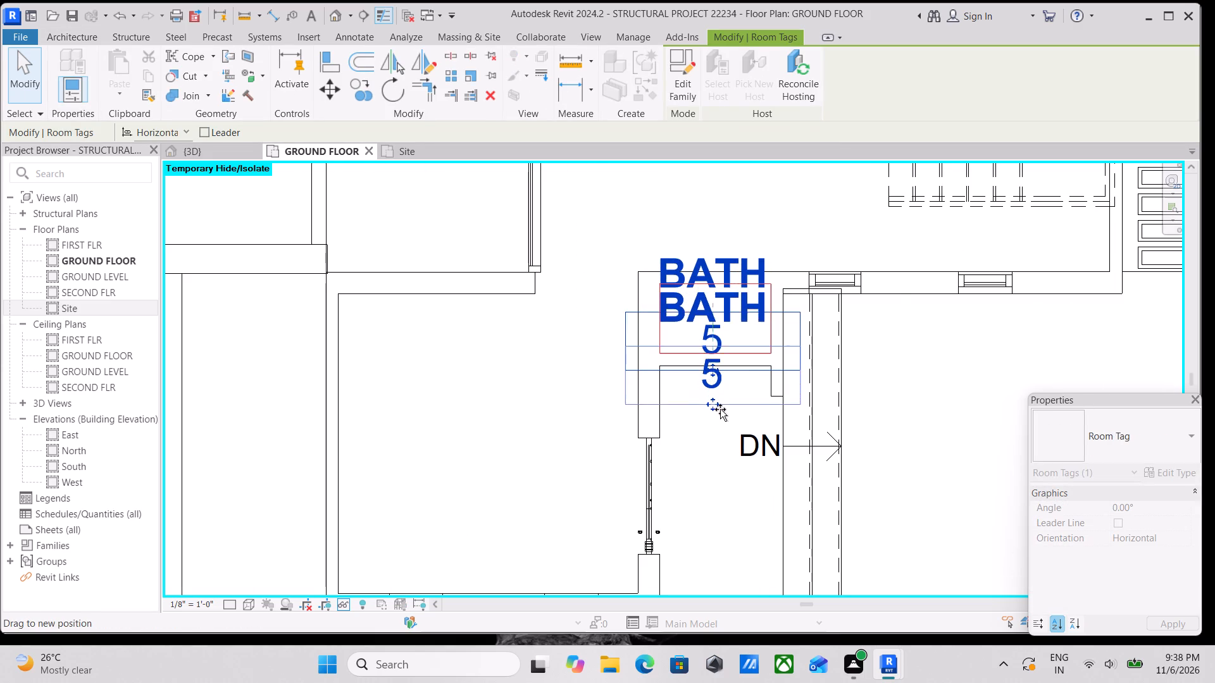
left_click_drag(720, 409, 711, 416)
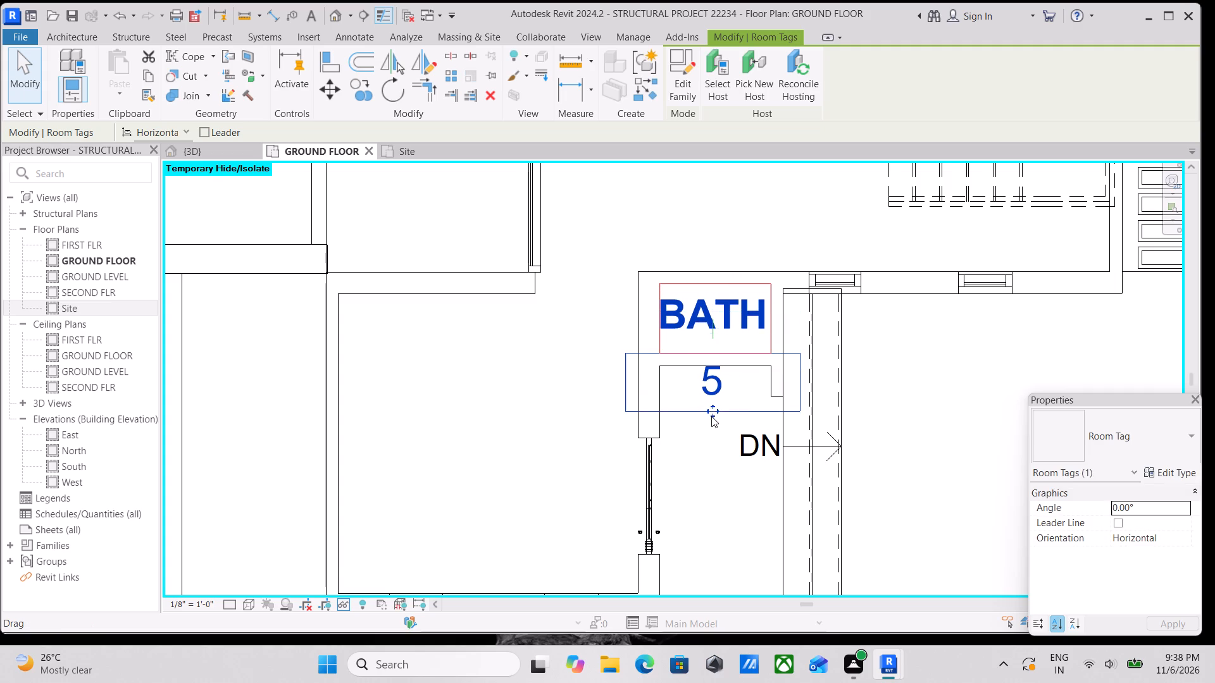
scroll(729, 362, "down", 1)
key("Escape")
Examine the ground floor plan from the front rooms to the rear for room names and tag placement.
scroll(733, 399, "up", 2)
scroll(711, 339, "down", 2)
middle_click_drag(717, 347, 732, 367)
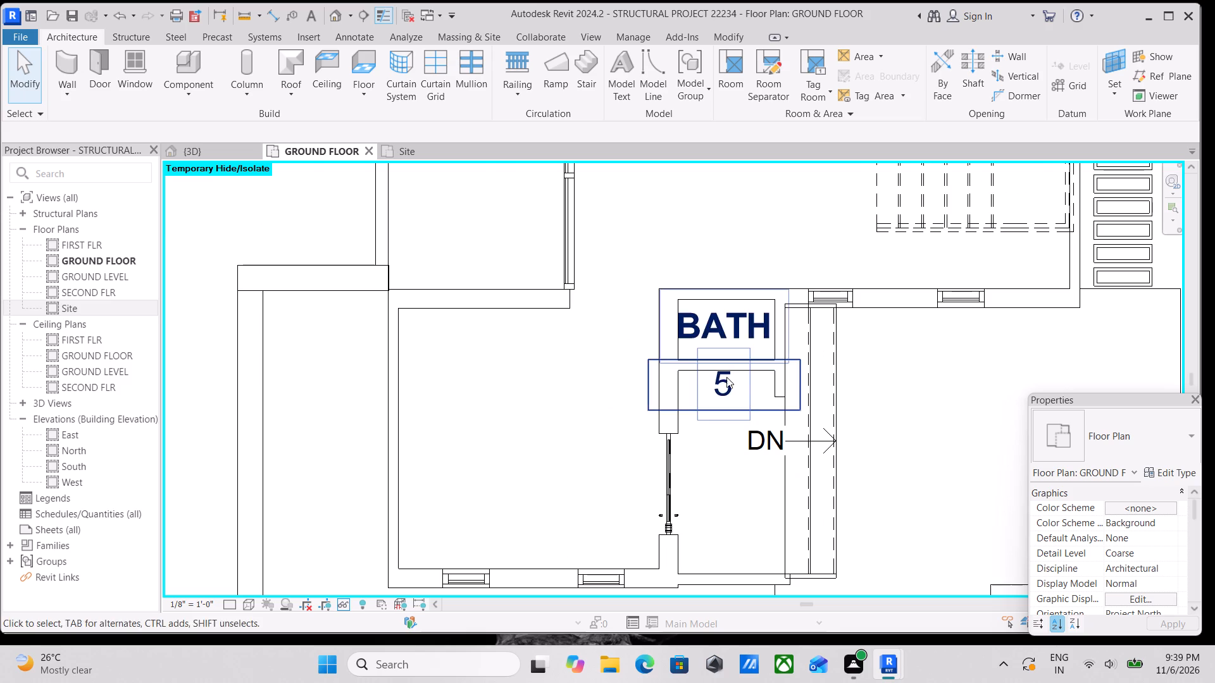
scroll(716, 378, "down", 7)
middle_click_drag(690, 339, 693, 442)
scroll(693, 442, "up", 1)
scroll(711, 327, "down", 2)
middle_click_drag(711, 335, 722, 444)
key("Escape")
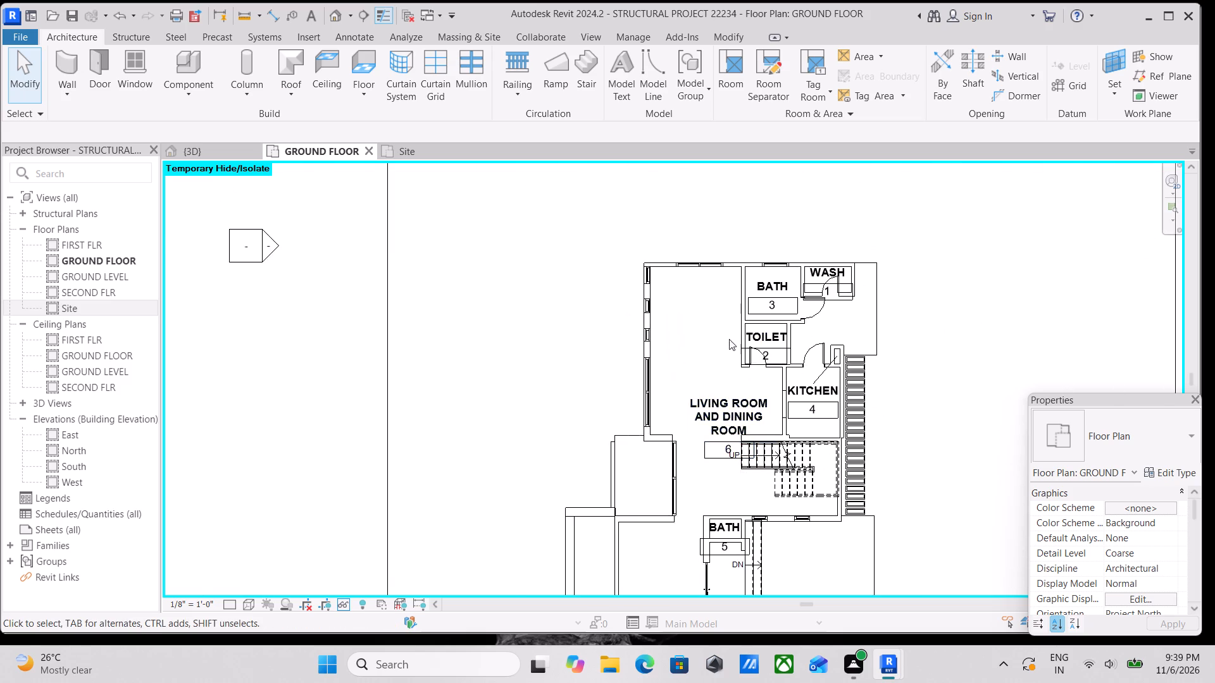
scroll(728, 328, "up", 3)
middle_click_drag(699, 359, 762, 260)
scroll(702, 315, "down", 2)
middle_click_drag(702, 315, 704, 316)
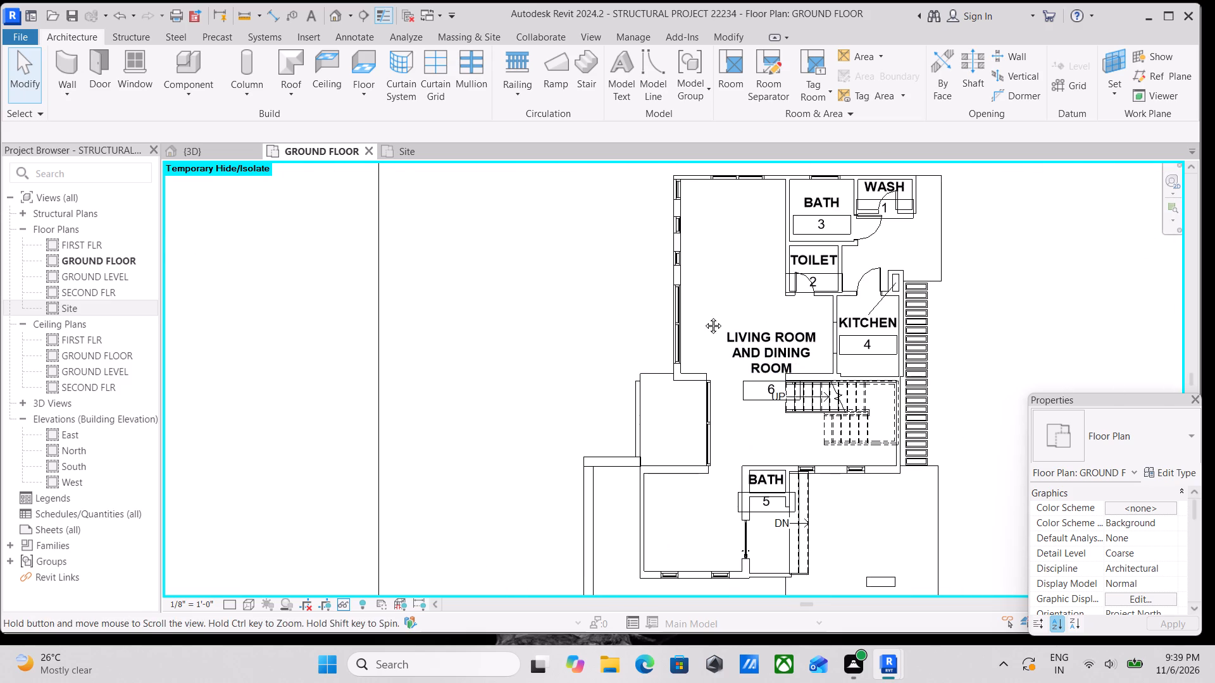
middle_click_drag(704, 316, 730, 285)
middle_click_drag(757, 447, 763, 365)
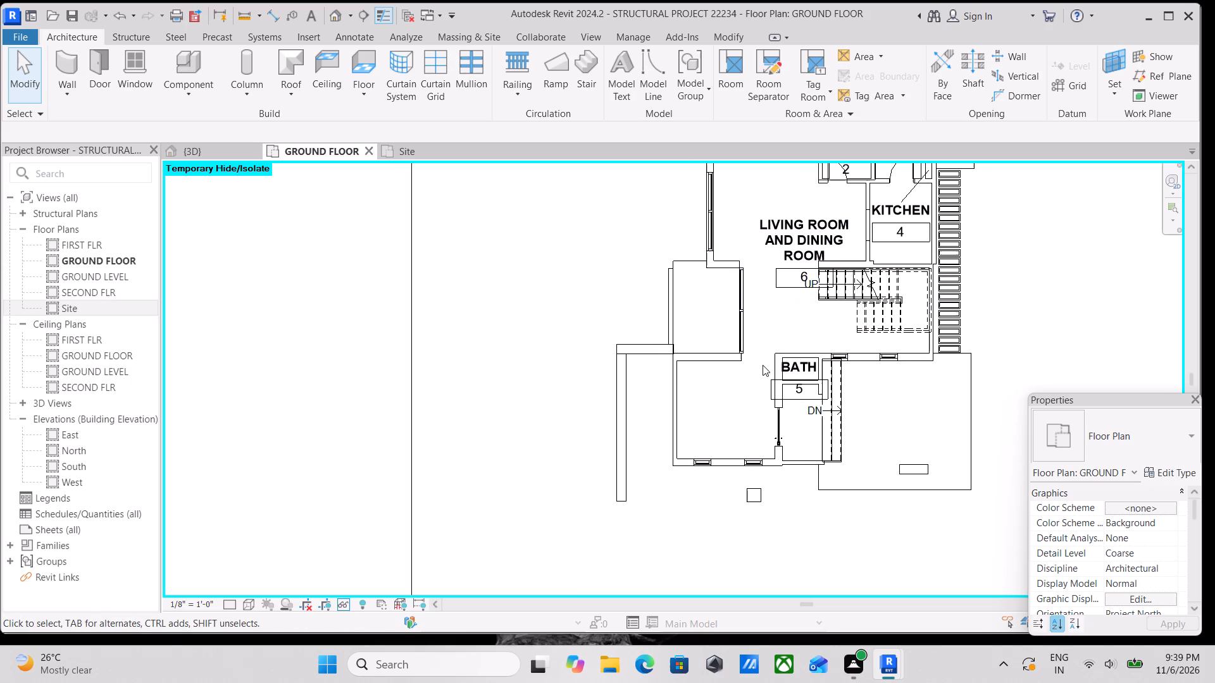
scroll(807, 410, "up", 4)
scroll(845, 461, "up", 3)
scroll(900, 375, "down", 1)
middle_click_drag(899, 375, 617, 366)
scroll(816, 355, "down", 3)
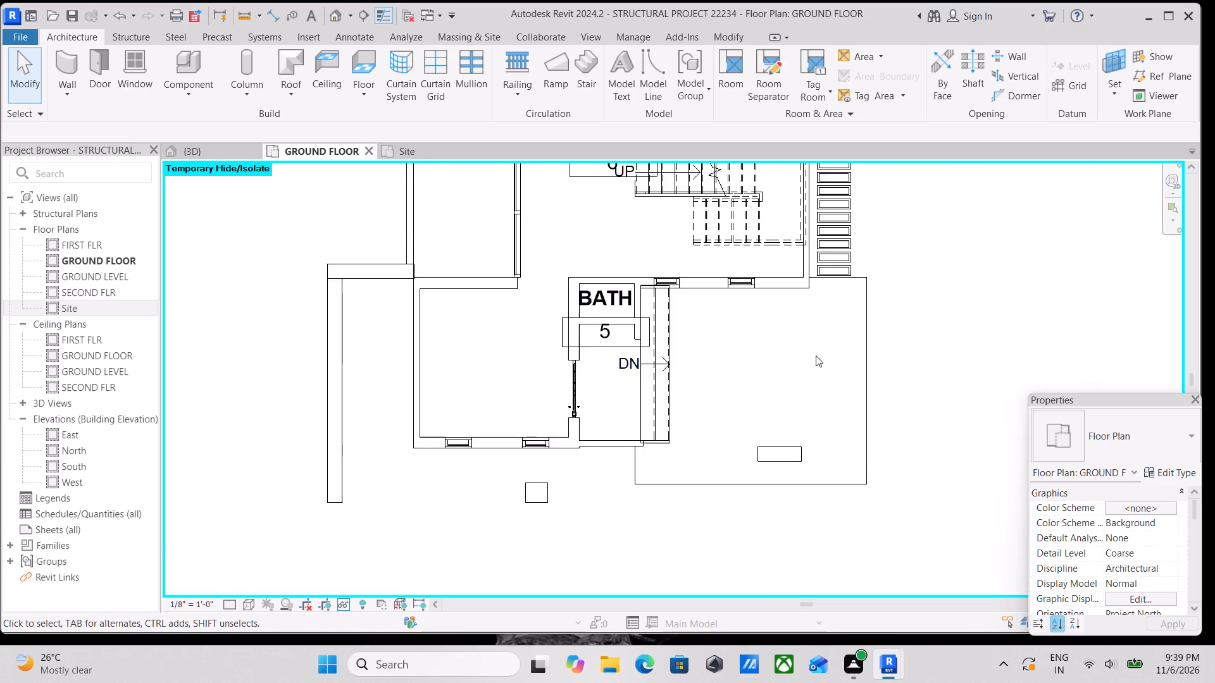
middle_click_drag(816, 355, 776, 538)
middle_click_drag(679, 289, 716, 412)
middle_click_drag(760, 342, 764, 534)
scroll(794, 434, "up", 2)
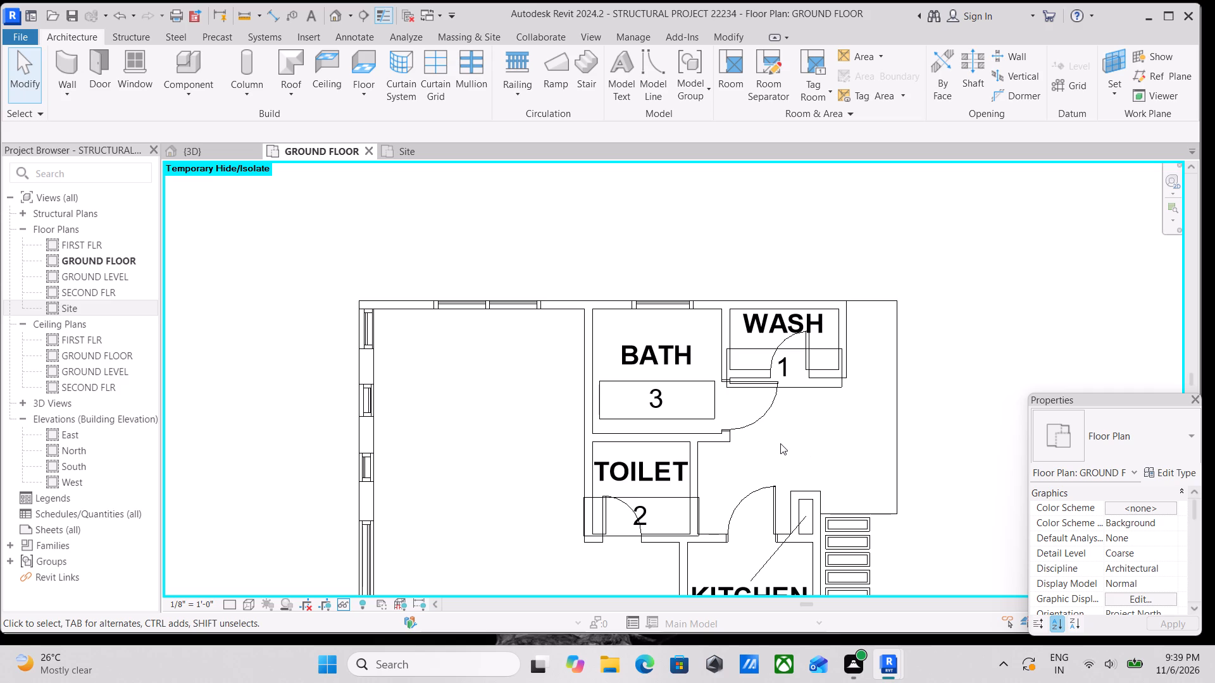
scroll(757, 446, "up", 3)
scroll(700, 341, "down", 5)
middle_click_drag(671, 259, 757, 238)
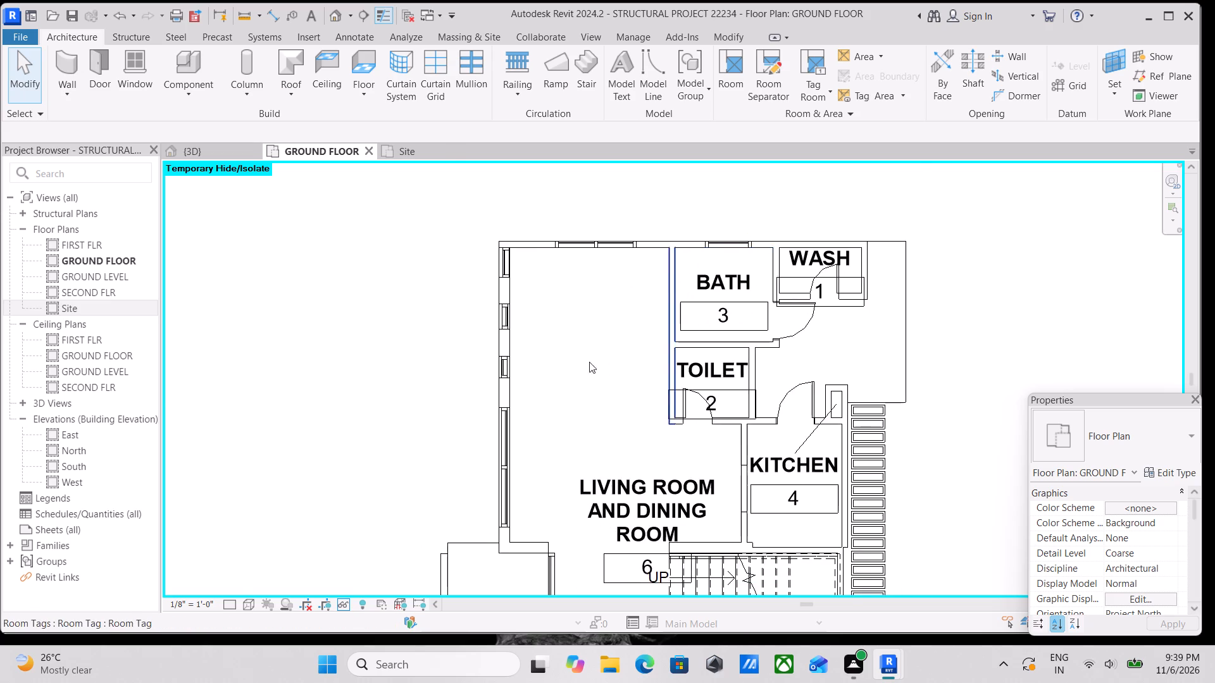
Move the LIVING ROOM AND DINING ROOM tag clear of the staircase, into the open area beside the kitchen and toilet.
middle_click_drag(590, 354, 605, 278)
scroll(617, 358, "up", 3)
scroll(616, 378, "down", 1)
middle_click_drag(616, 378, 657, 295)
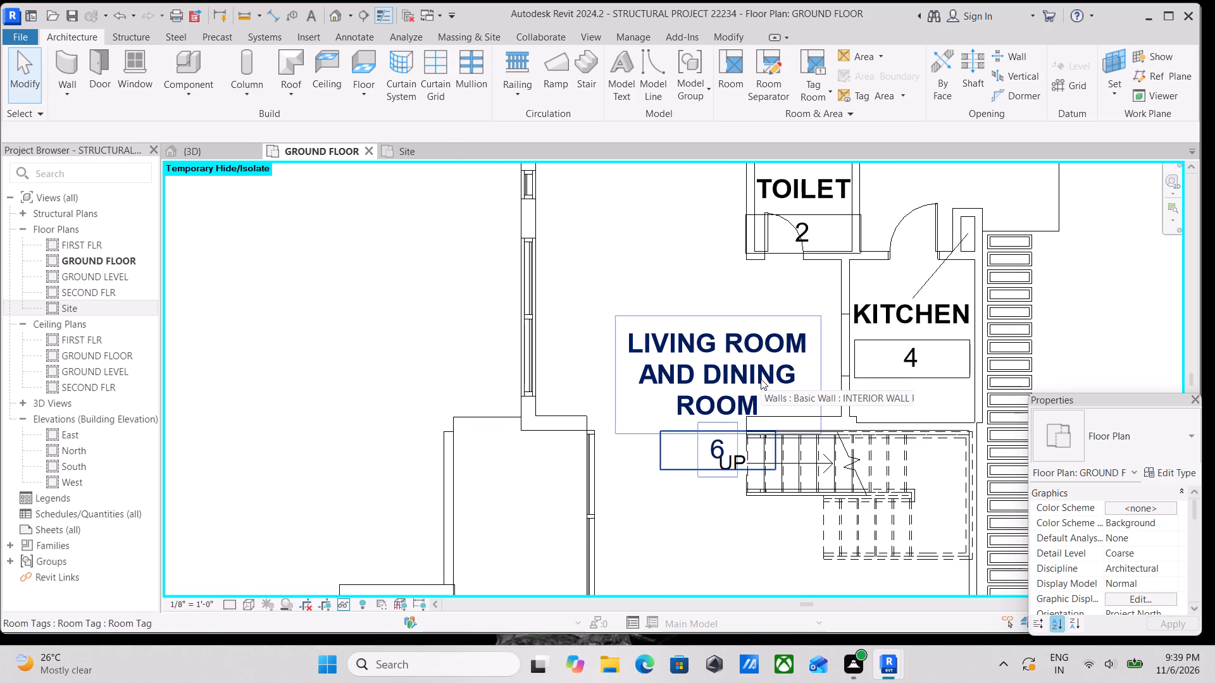
left_click(761, 379)
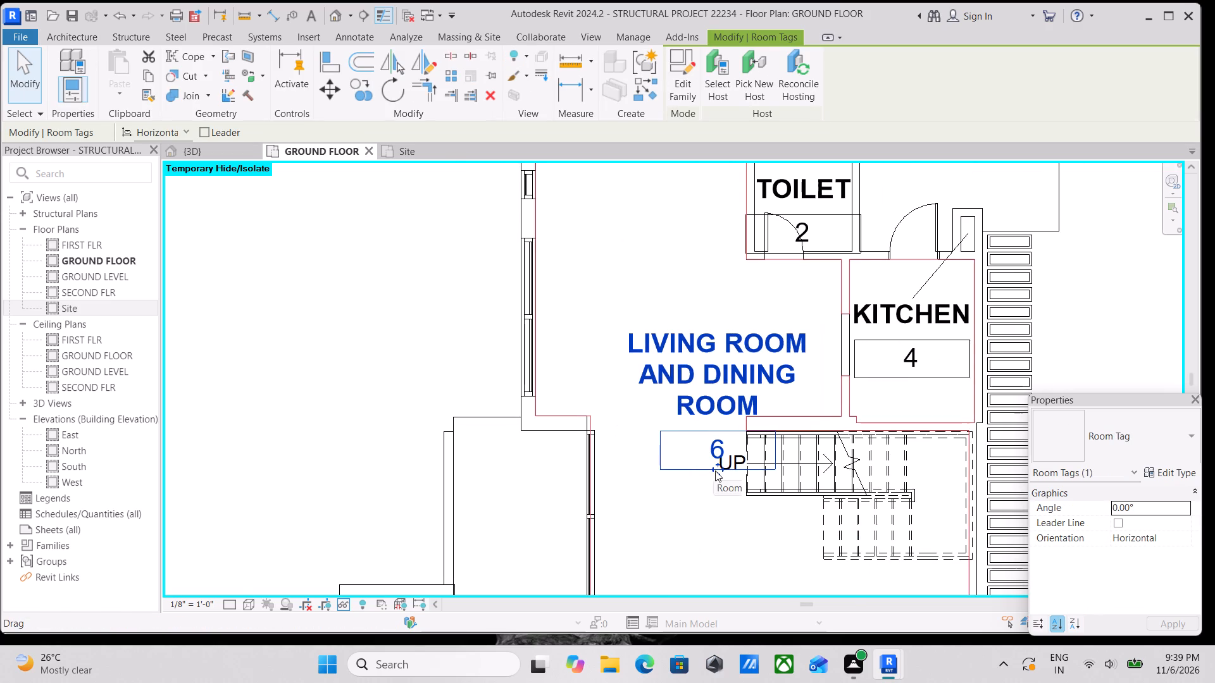
left_click_drag(715, 470, 652, 359)
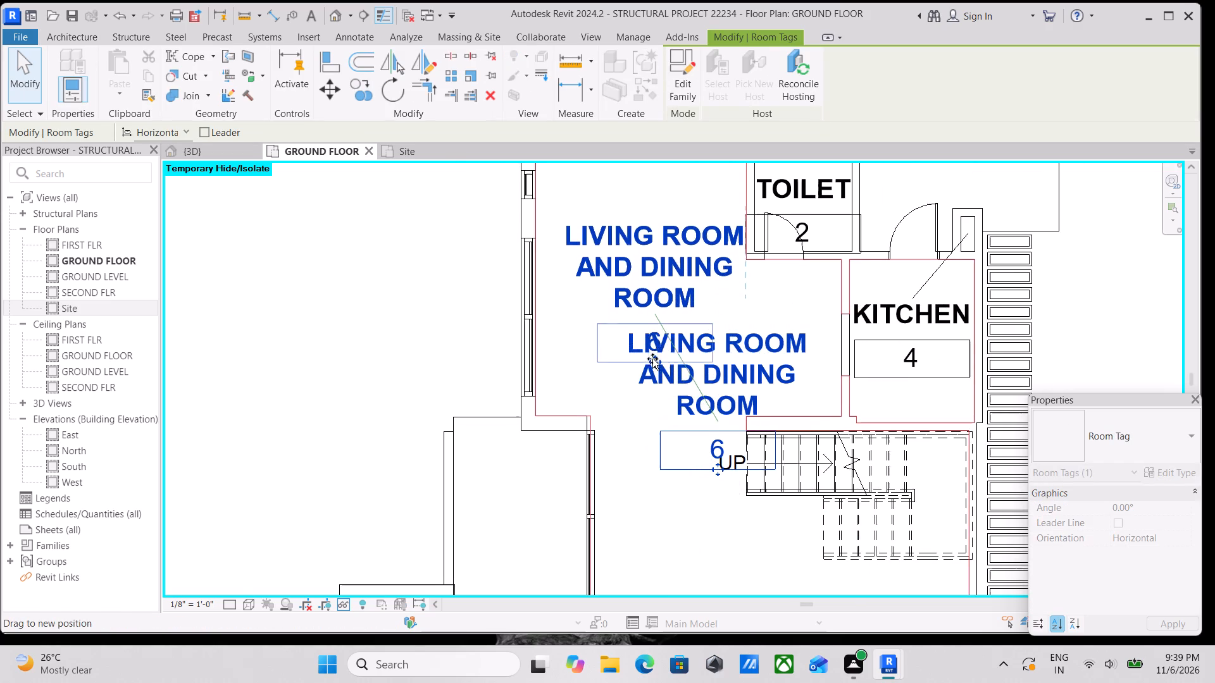
left_click_drag(652, 359, 635, 356)
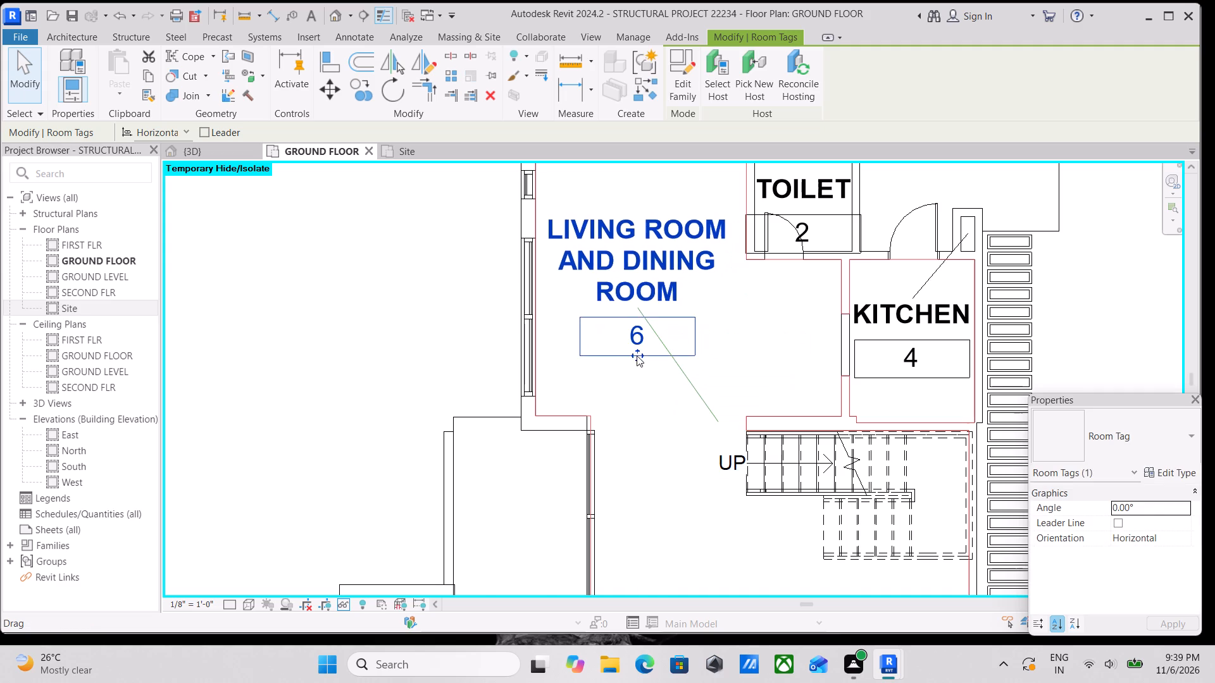
scroll(645, 360, "down", 5)
middle_click_drag(680, 378, 734, 314)
middle_click_drag(719, 458, 743, 392)
key("Escape")
scroll(719, 410, "down", 1)
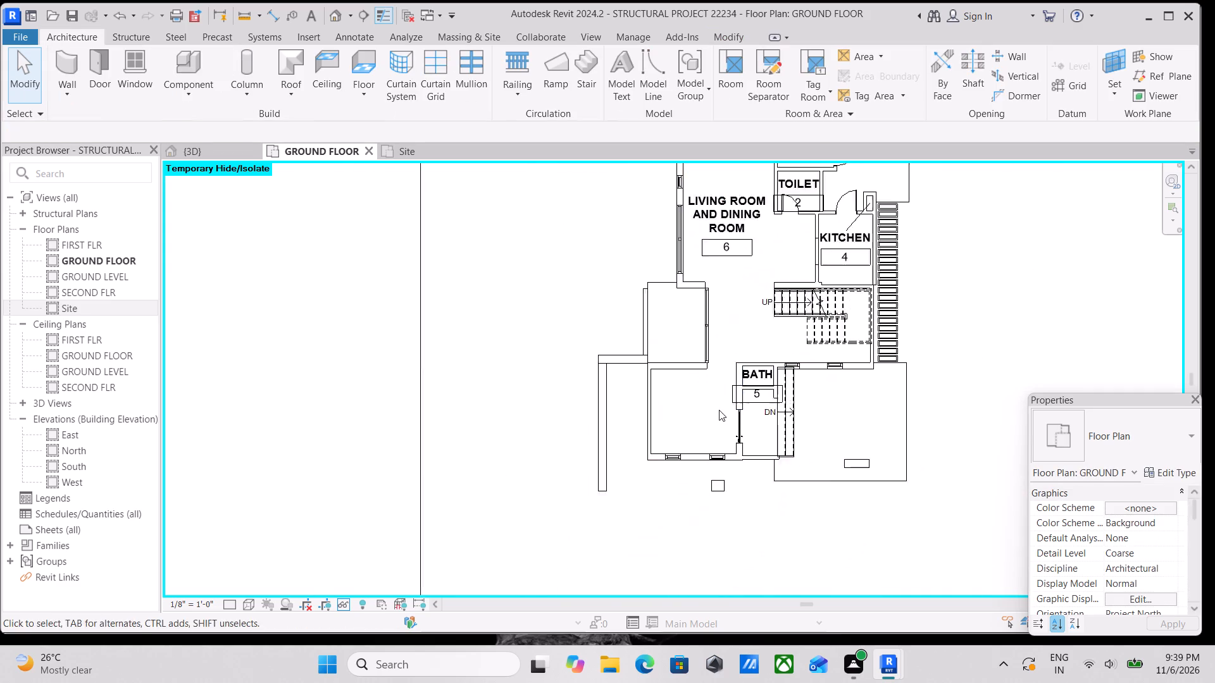
Open the FIRST FLR plan and compare its staircase area with the stair on the GROUND FLOOR plan.
scroll(719, 410, "down", 1)
middle_click_drag(719, 410, 740, 443)
scroll(852, 381, "up", 4)
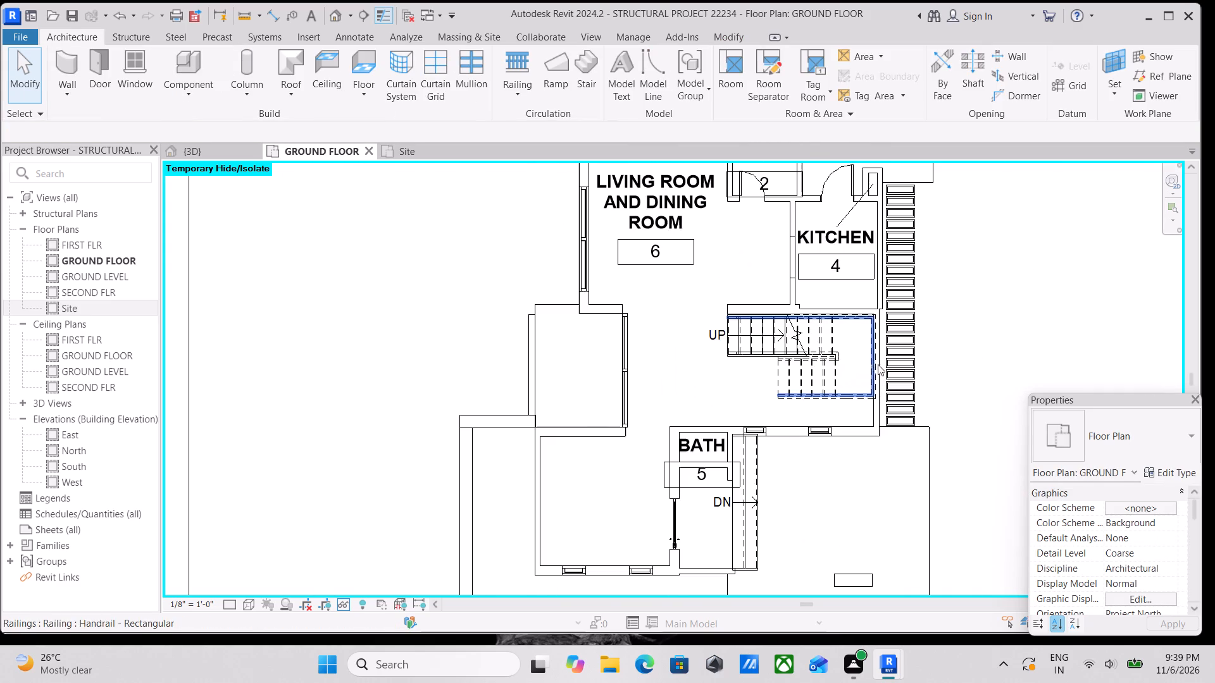
double_click(94, 243)
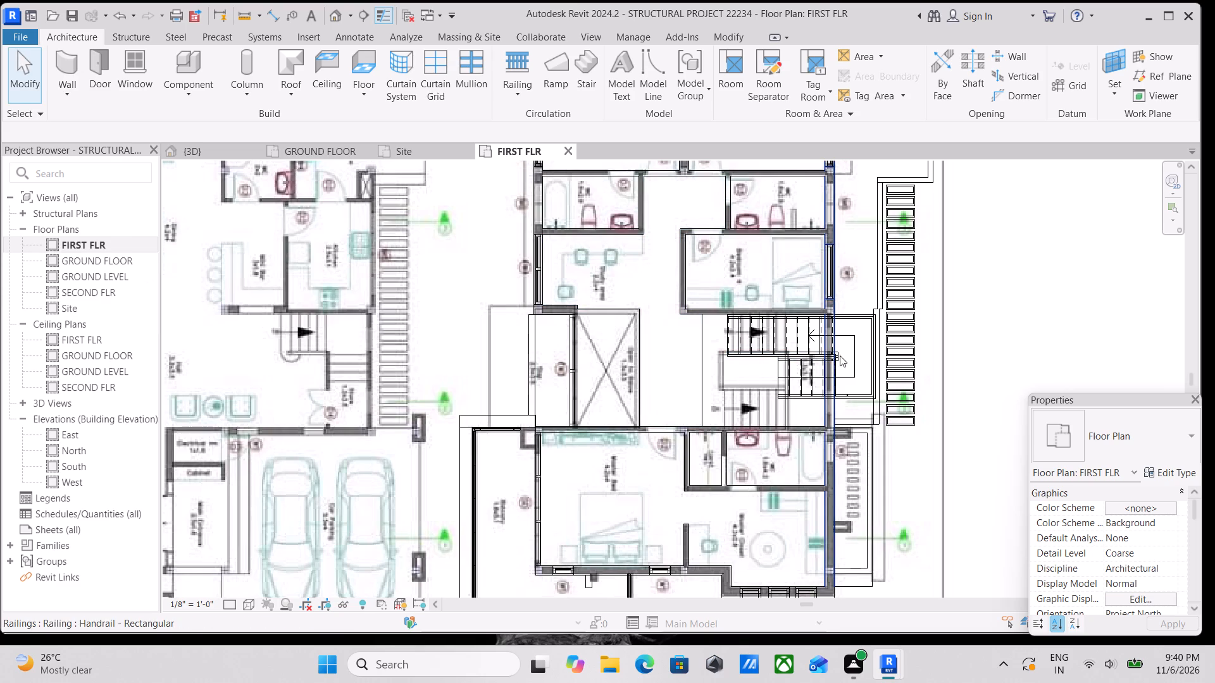
scroll(852, 357, "up", 1)
scroll(751, 366, "down", 3)
middle_click_drag(743, 362, 785, 411)
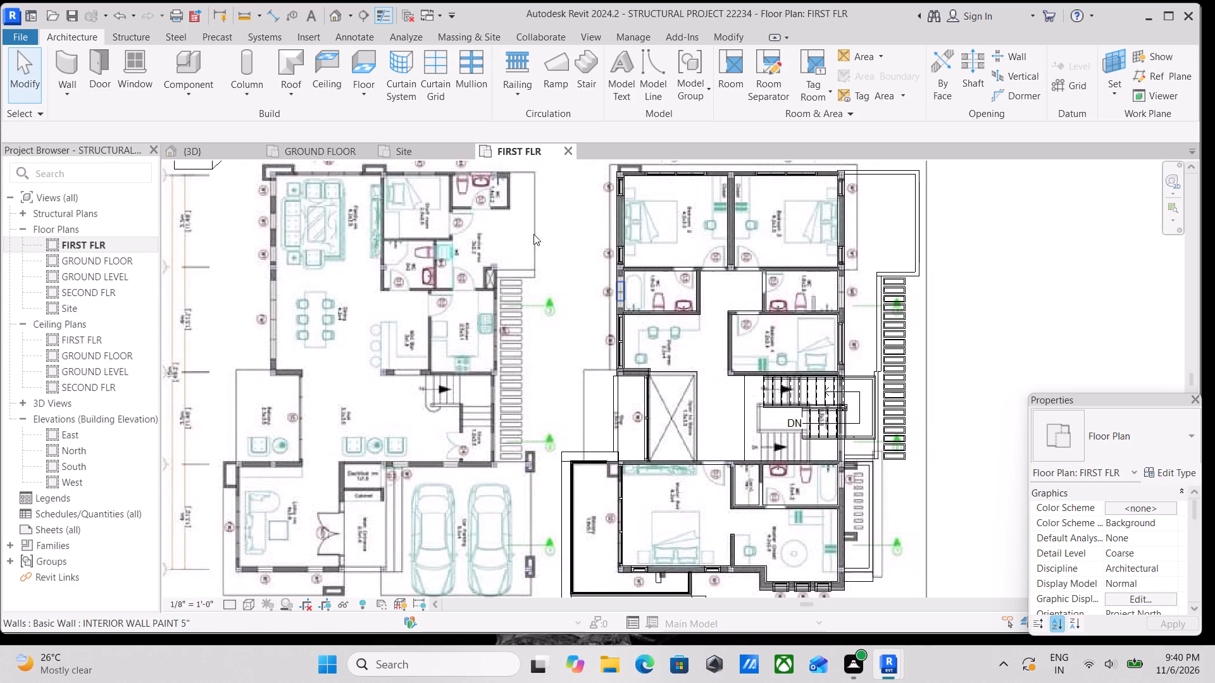
left_click(394, 152)
left_click(334, 154)
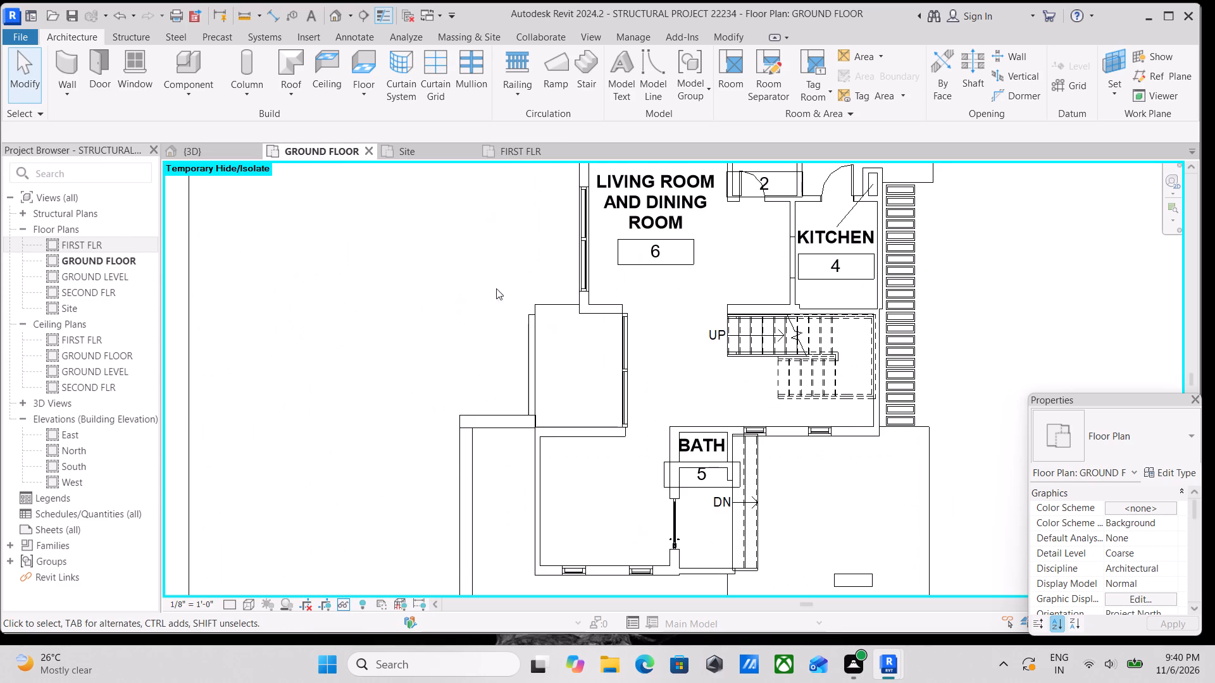
scroll(806, 341, "up", 1)
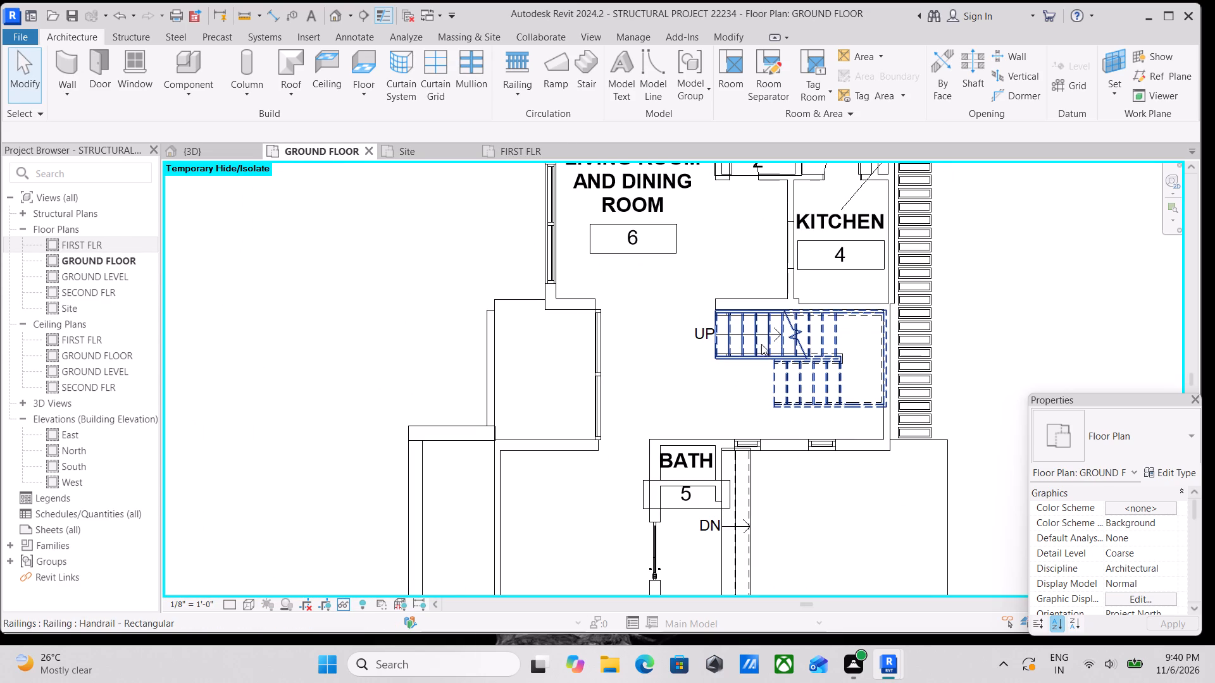
left_click(750, 339)
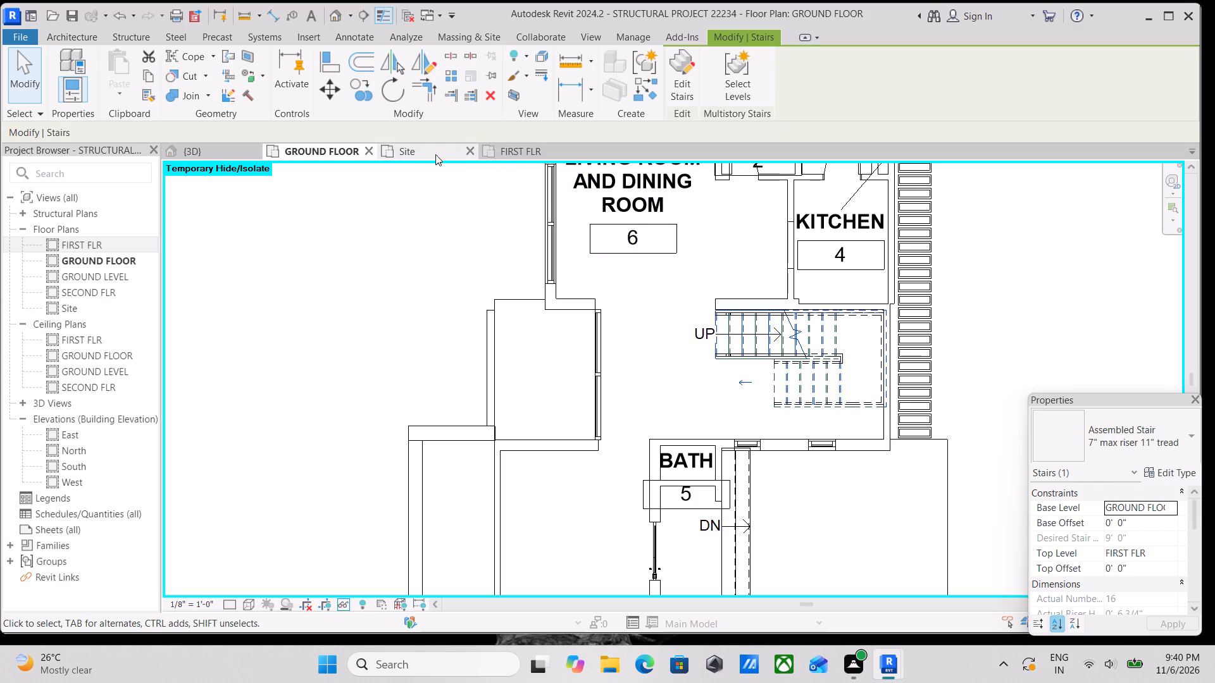
left_click(518, 157)
scroll(753, 435, "up", 3)
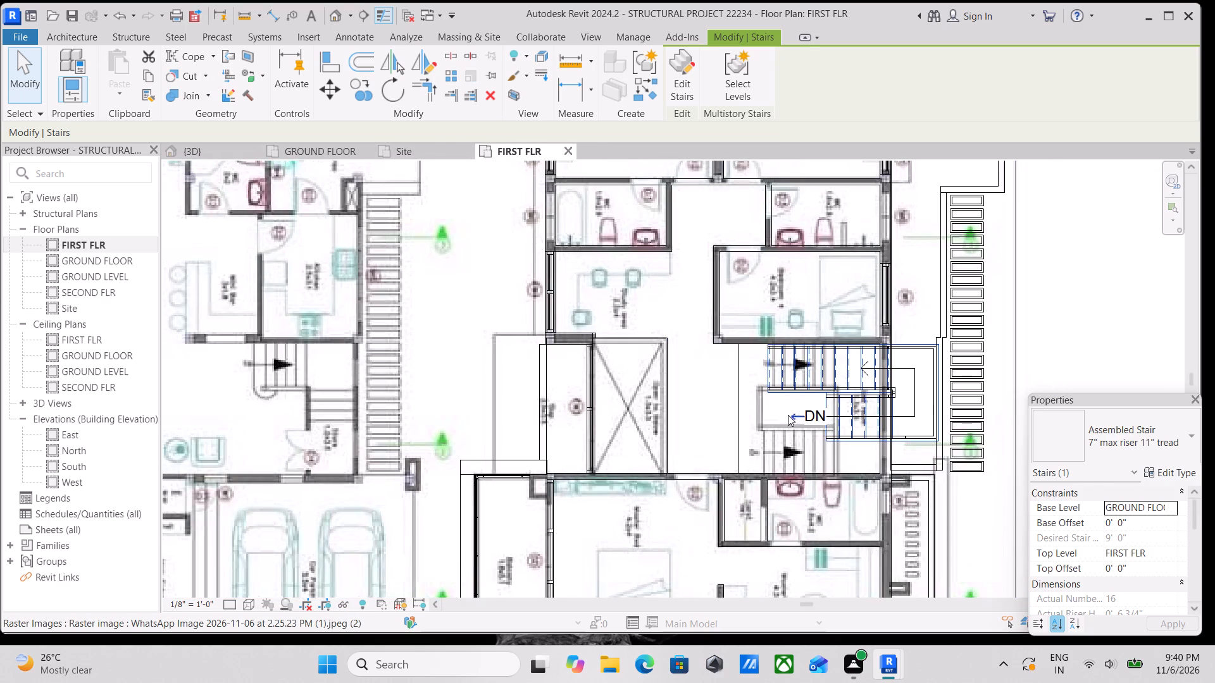
scroll(694, 386, "up", 2)
middle_click_drag(821, 371, 858, 397)
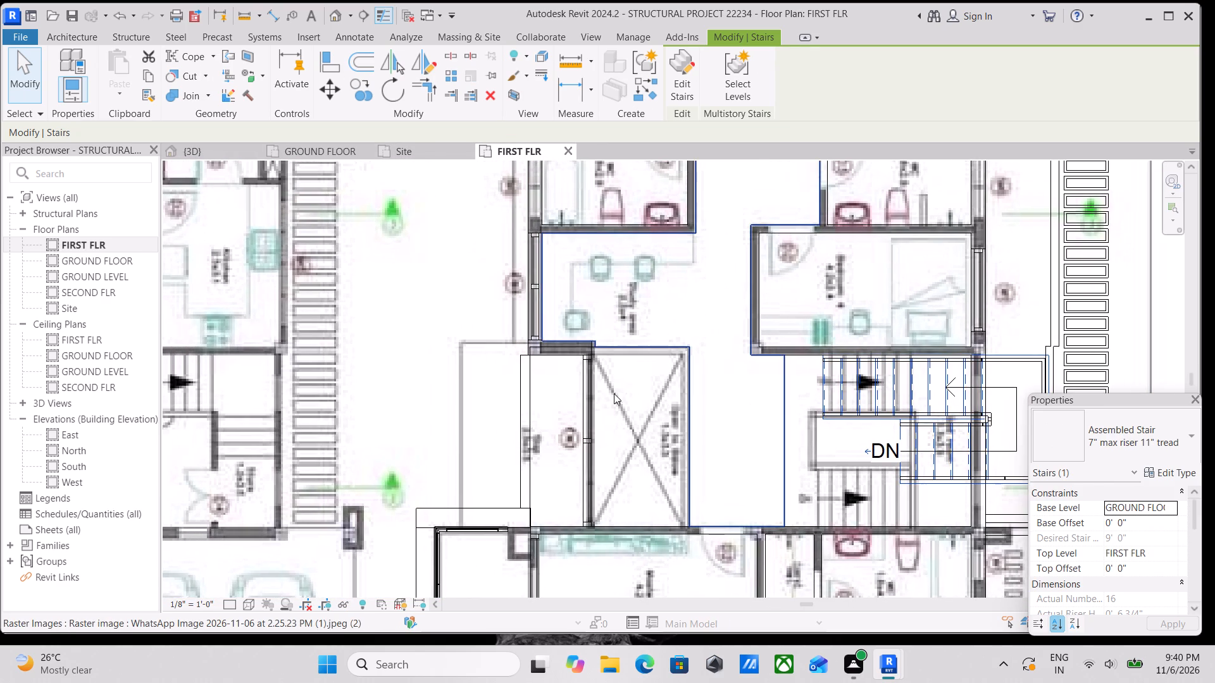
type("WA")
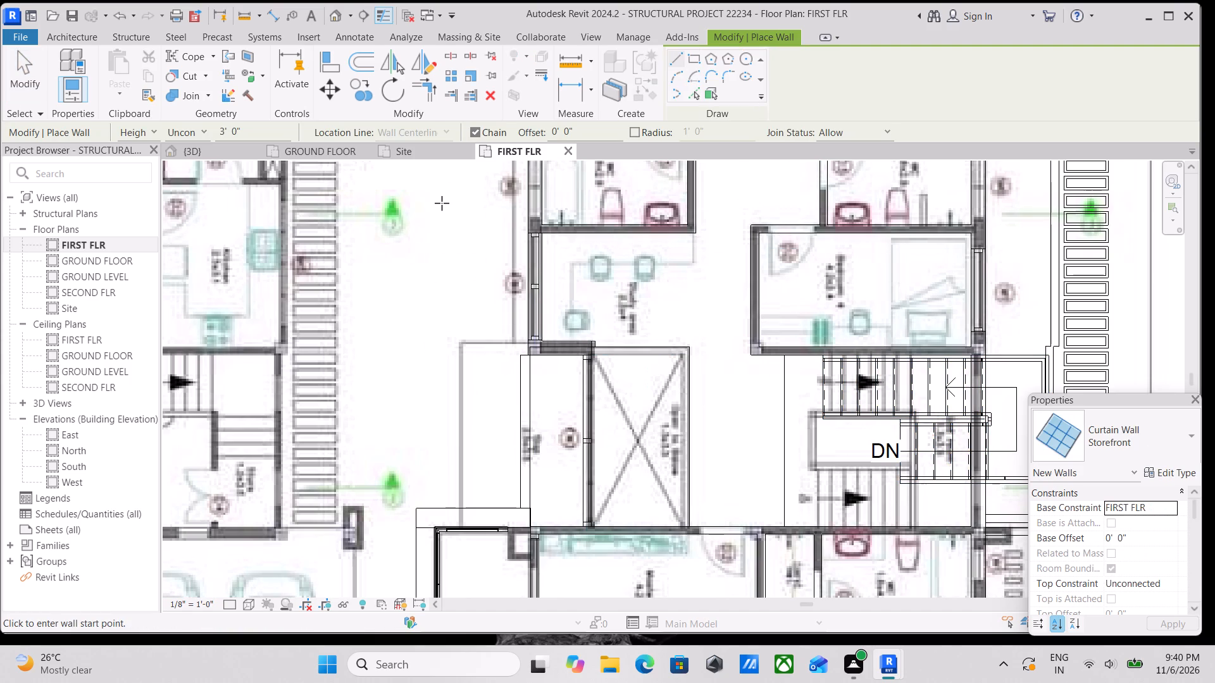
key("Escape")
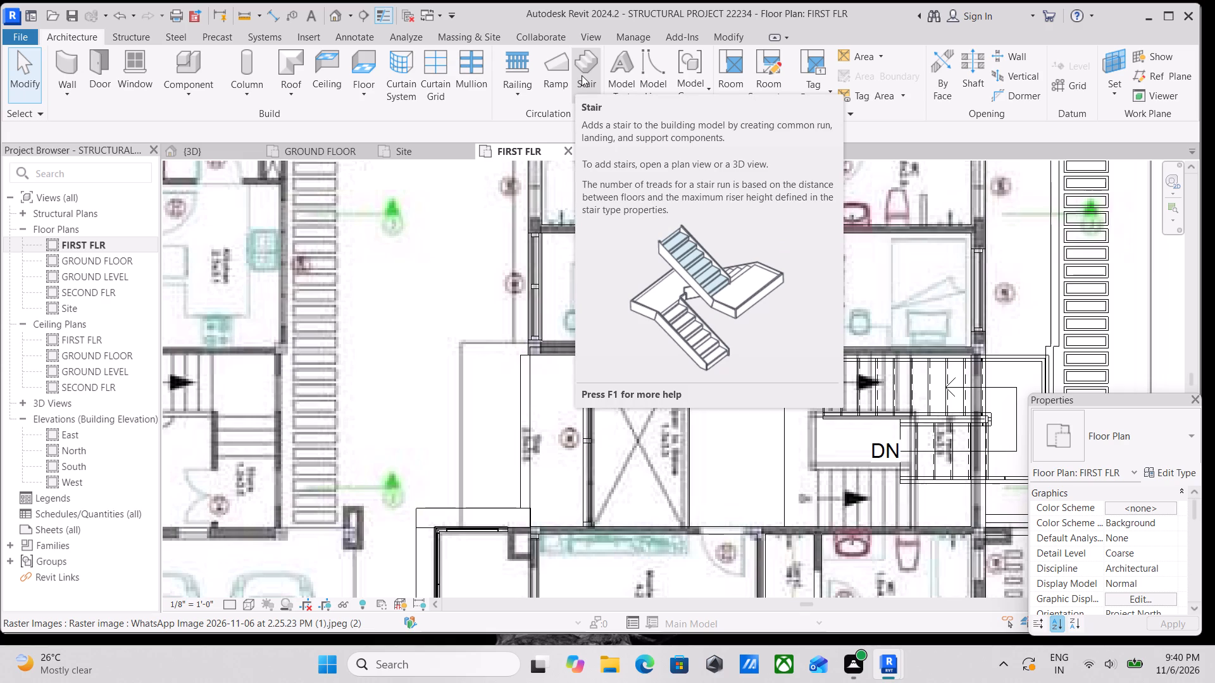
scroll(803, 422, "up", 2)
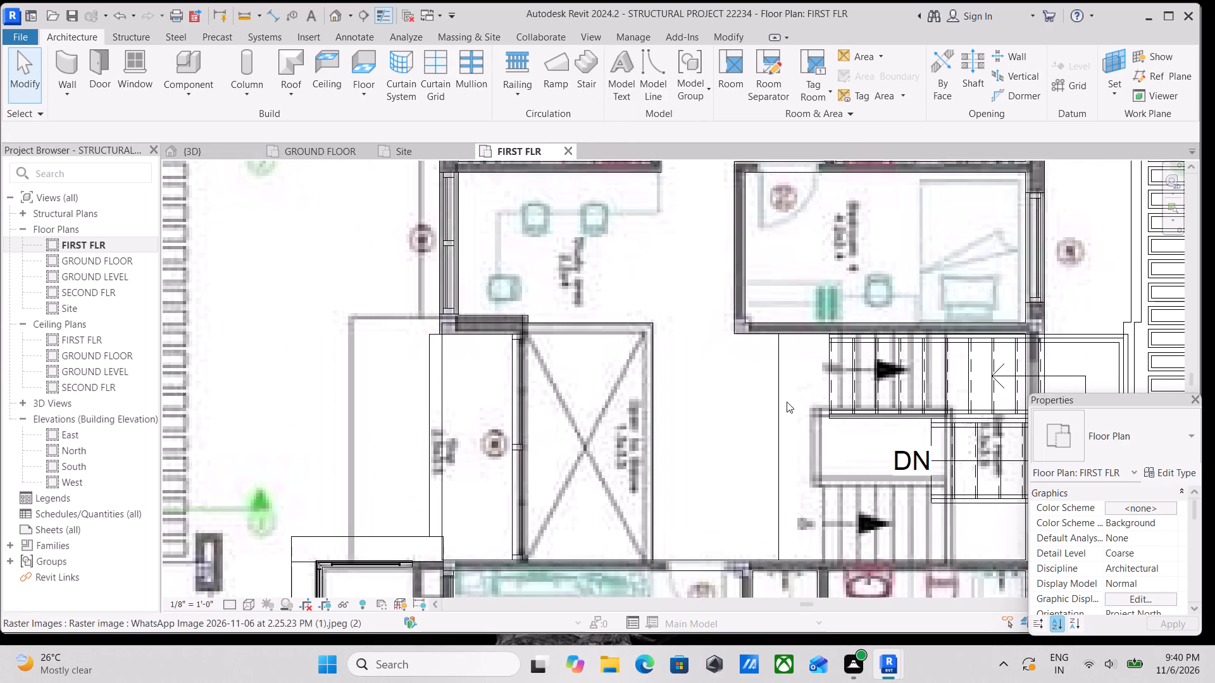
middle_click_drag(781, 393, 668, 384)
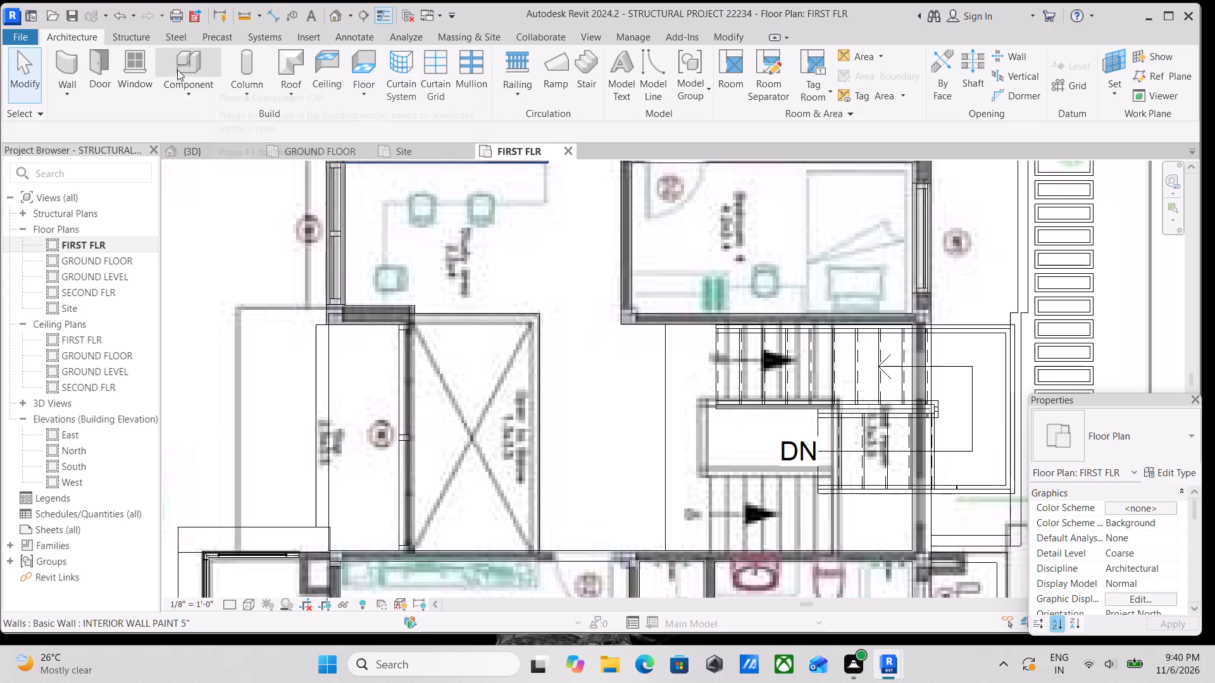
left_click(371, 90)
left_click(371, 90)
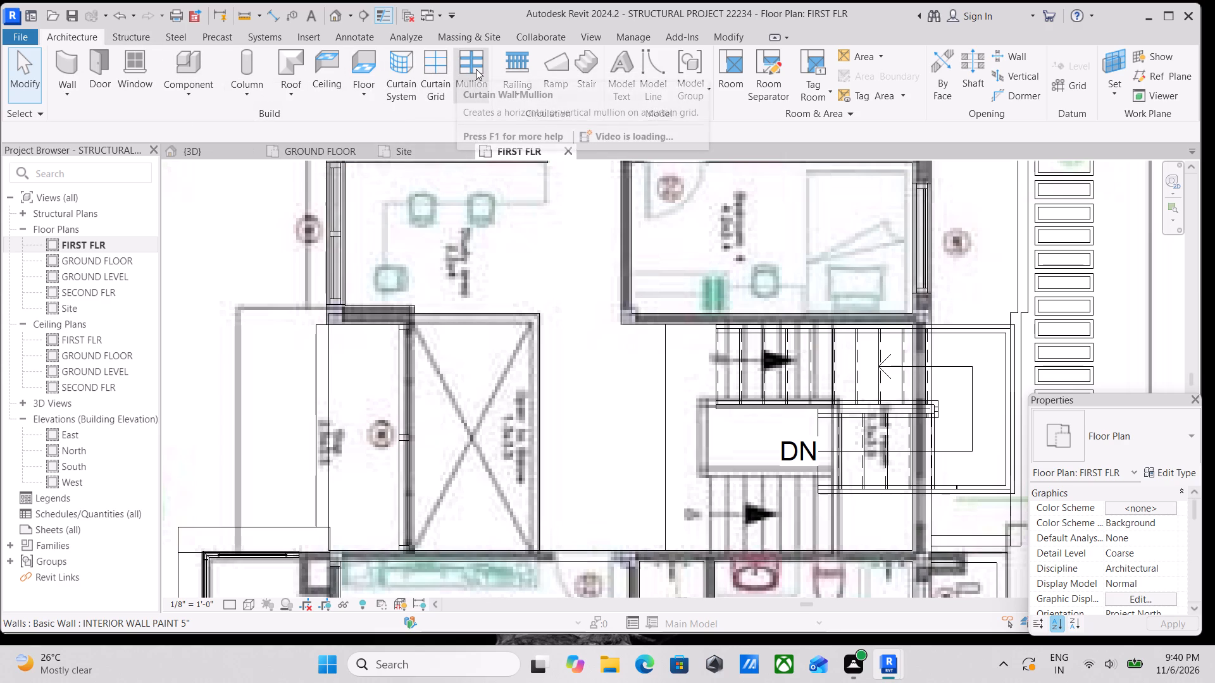
Draw a U-shaped stair from FIRST FLR to SECOND FLR over the reference staircase, 3' 0" wide, with an 11-riser run and a 7-riser return run.
left_click(587, 73)
scroll(623, 369, "up", 2)
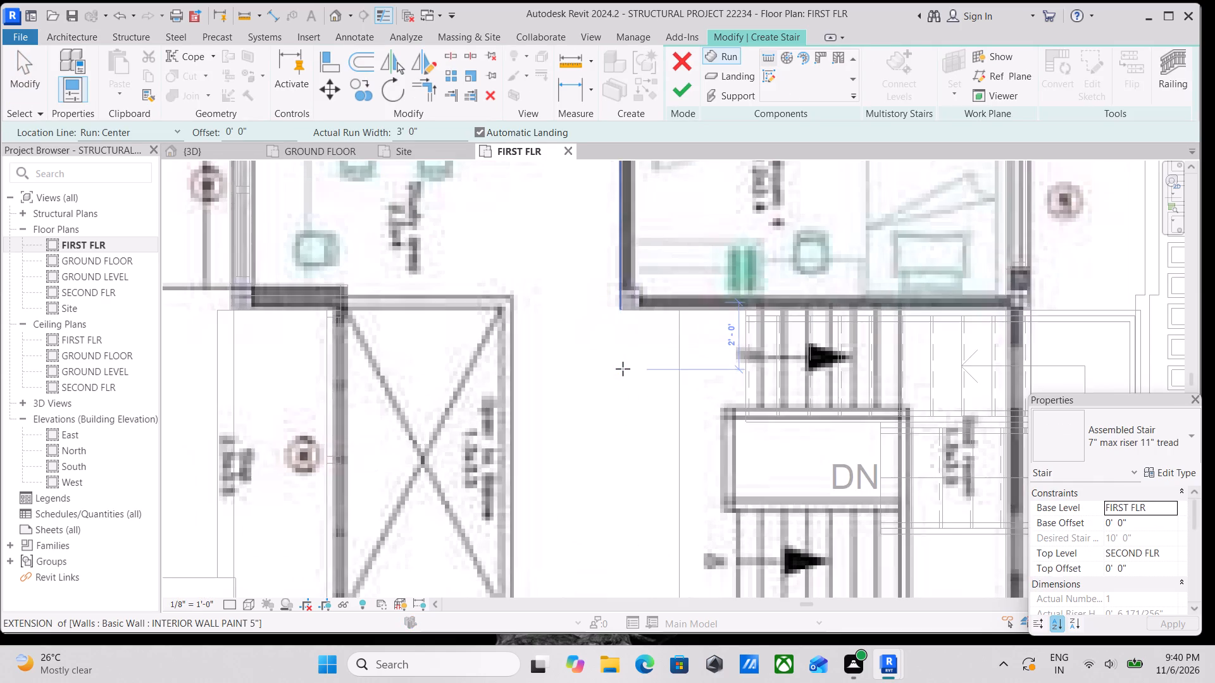
scroll(623, 369, "down", 2)
middle_click_drag(623, 369, 636, 324)
left_click(616, 332)
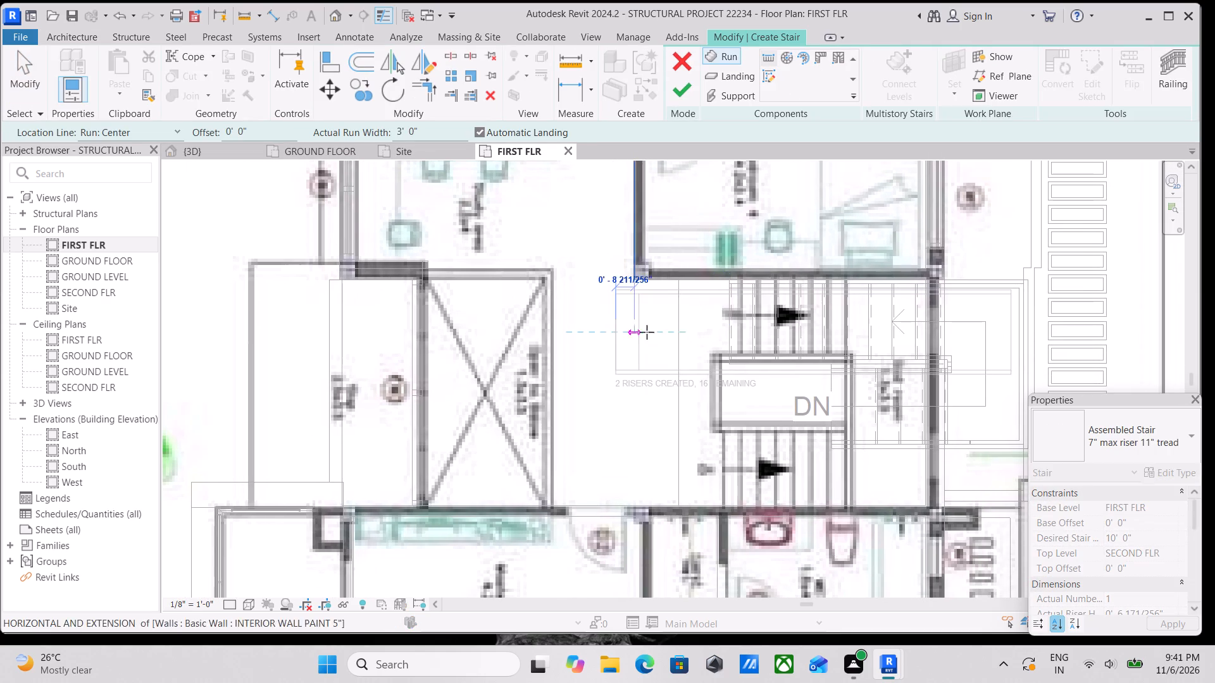
left_click(857, 327)
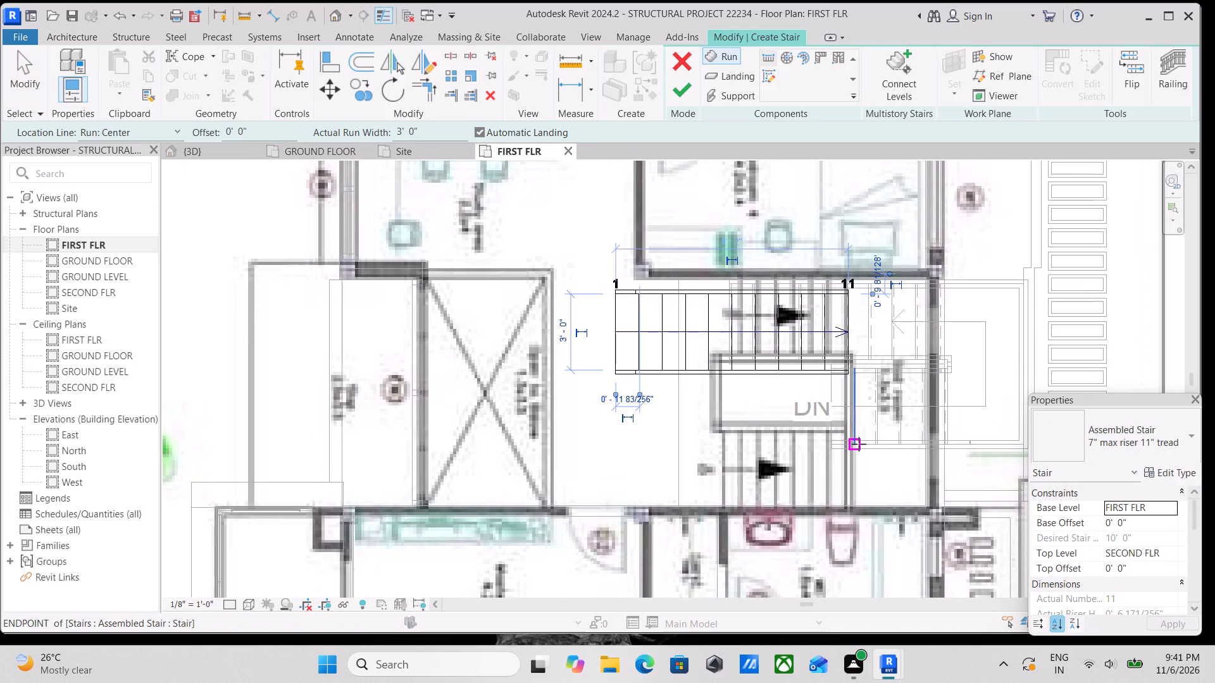
left_click(857, 432)
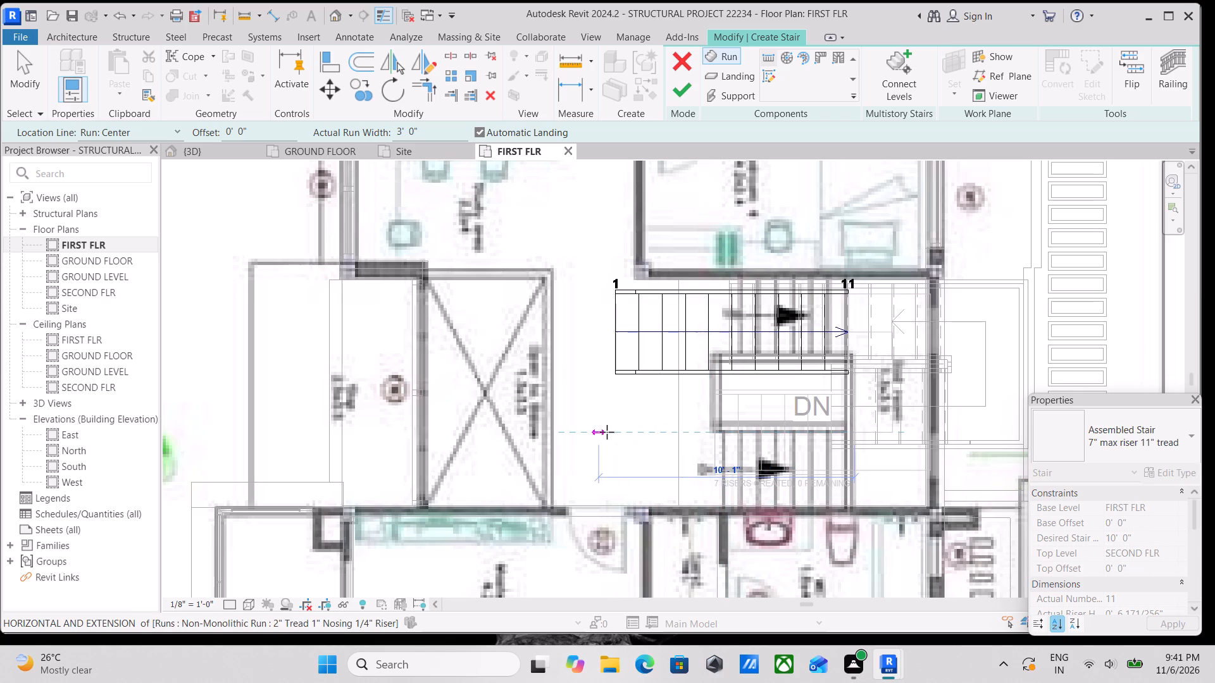
left_click(607, 432)
scroll(745, 347, "up", 1)
middle_click_drag(745, 348, 728, 360)
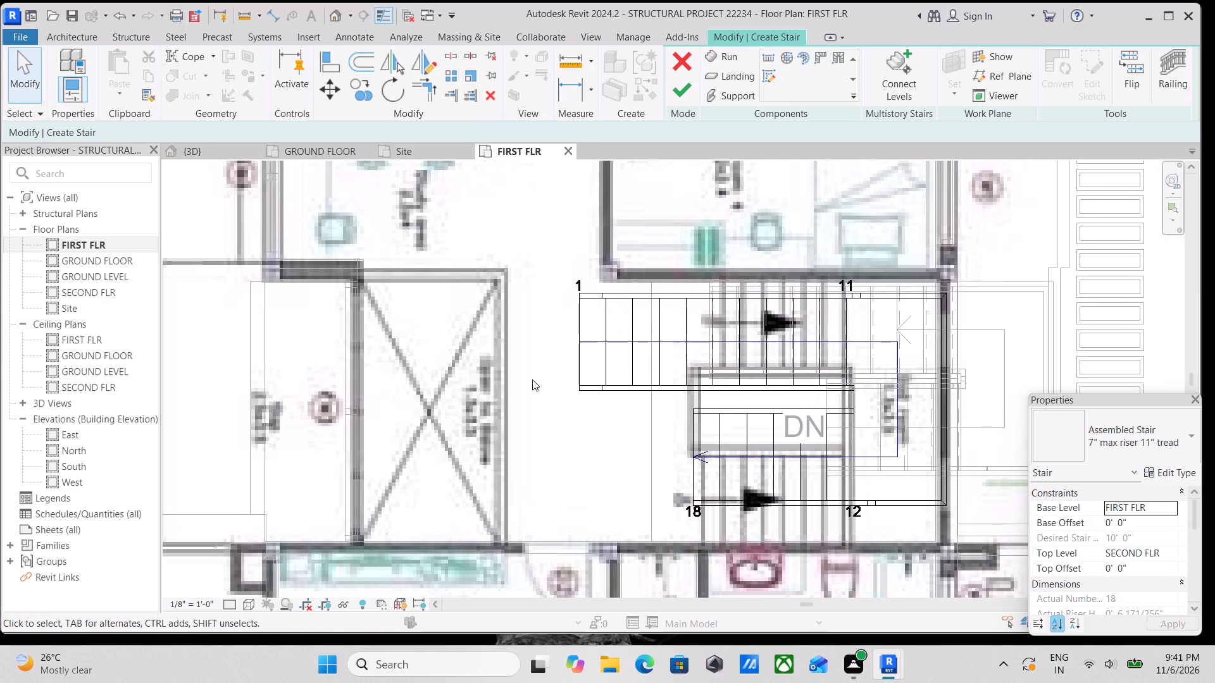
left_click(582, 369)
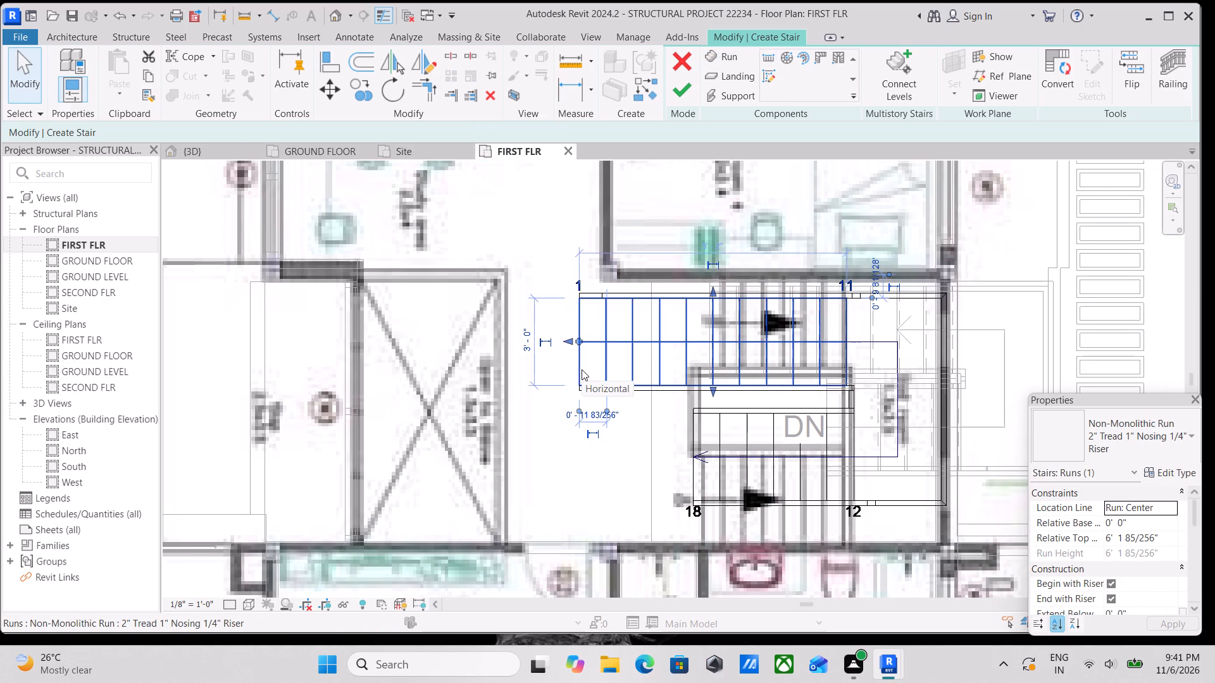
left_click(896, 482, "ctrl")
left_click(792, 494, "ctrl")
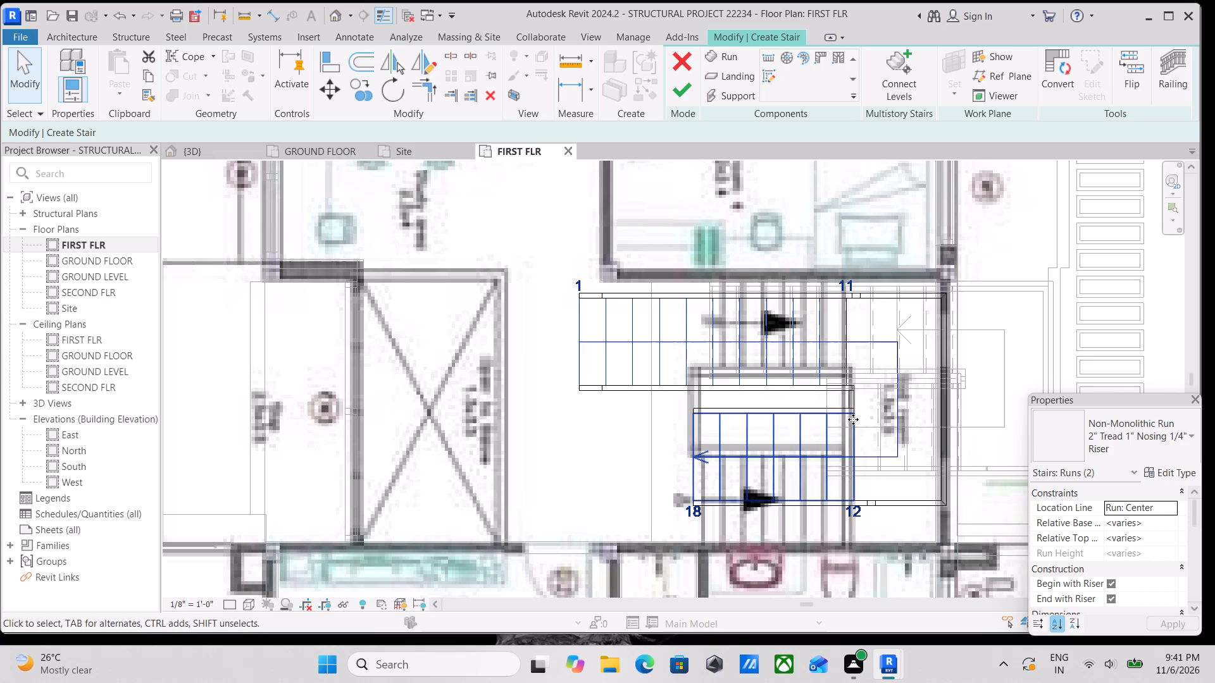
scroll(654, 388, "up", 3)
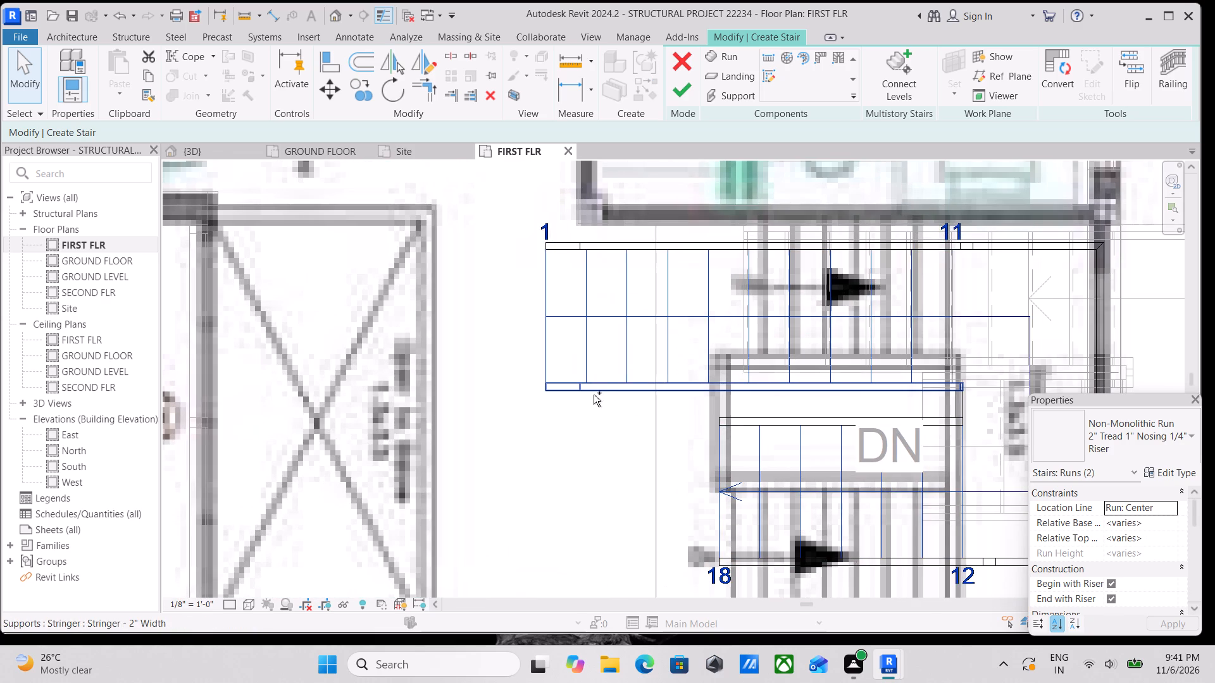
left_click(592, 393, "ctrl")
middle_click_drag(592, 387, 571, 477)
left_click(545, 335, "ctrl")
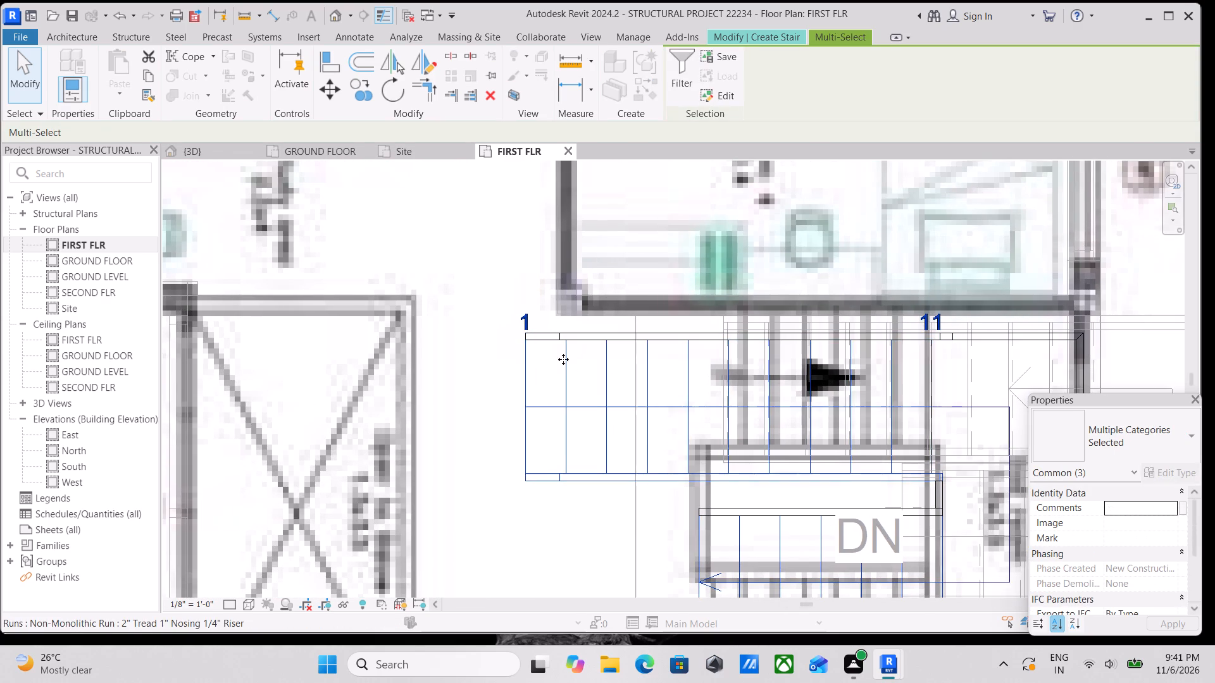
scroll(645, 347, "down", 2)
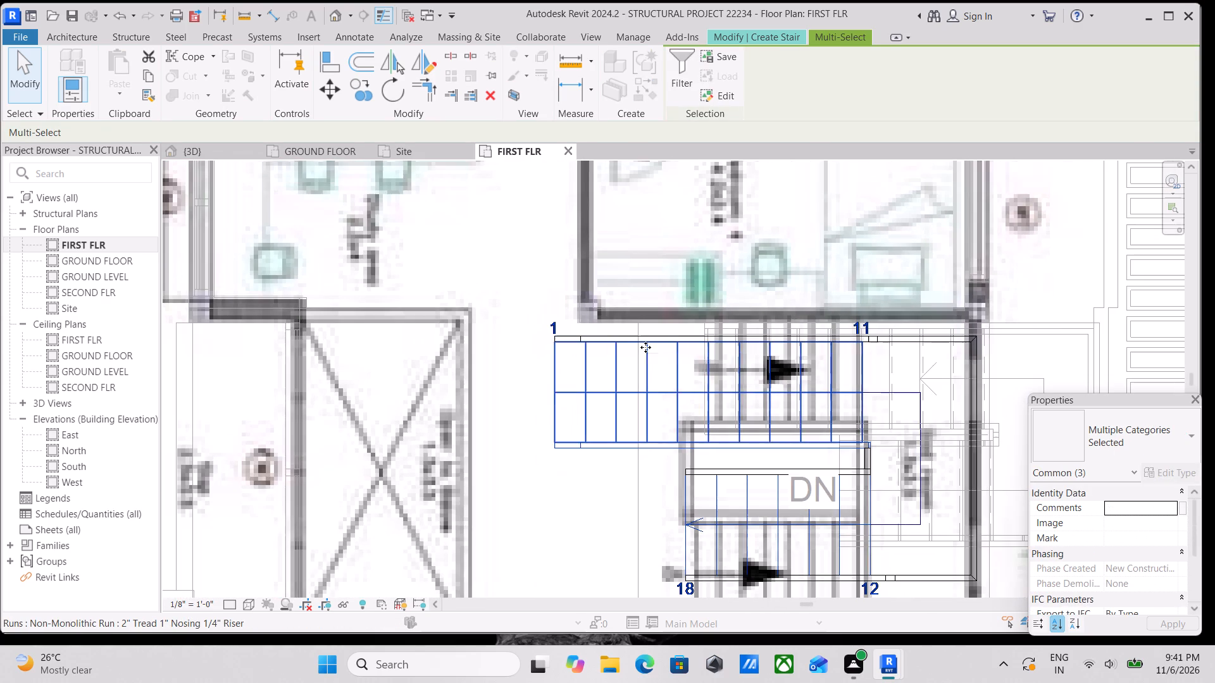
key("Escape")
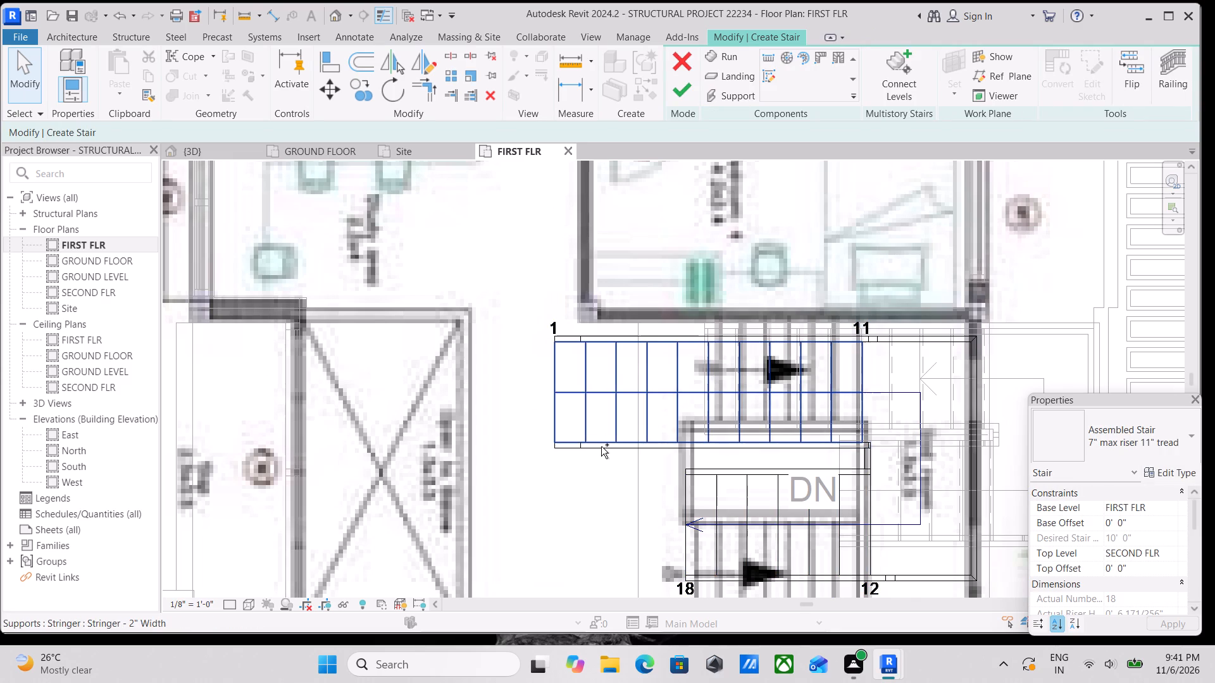
Nudge both stair runs and their landing slightly away from the outer wall, towards the crossed void.
left_click(601, 446, "ctrl")
scroll(609, 446, "down", 1)
middle_click_drag(609, 441, 605, 390)
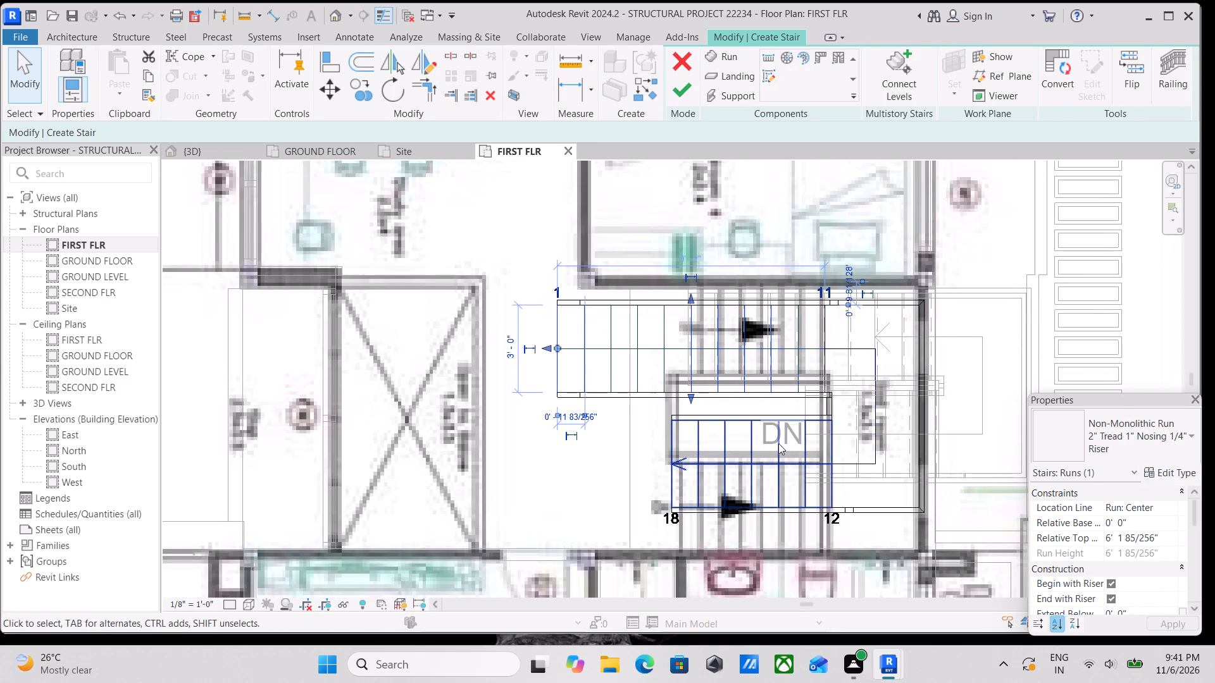
left_click(872, 427, "ctrl")
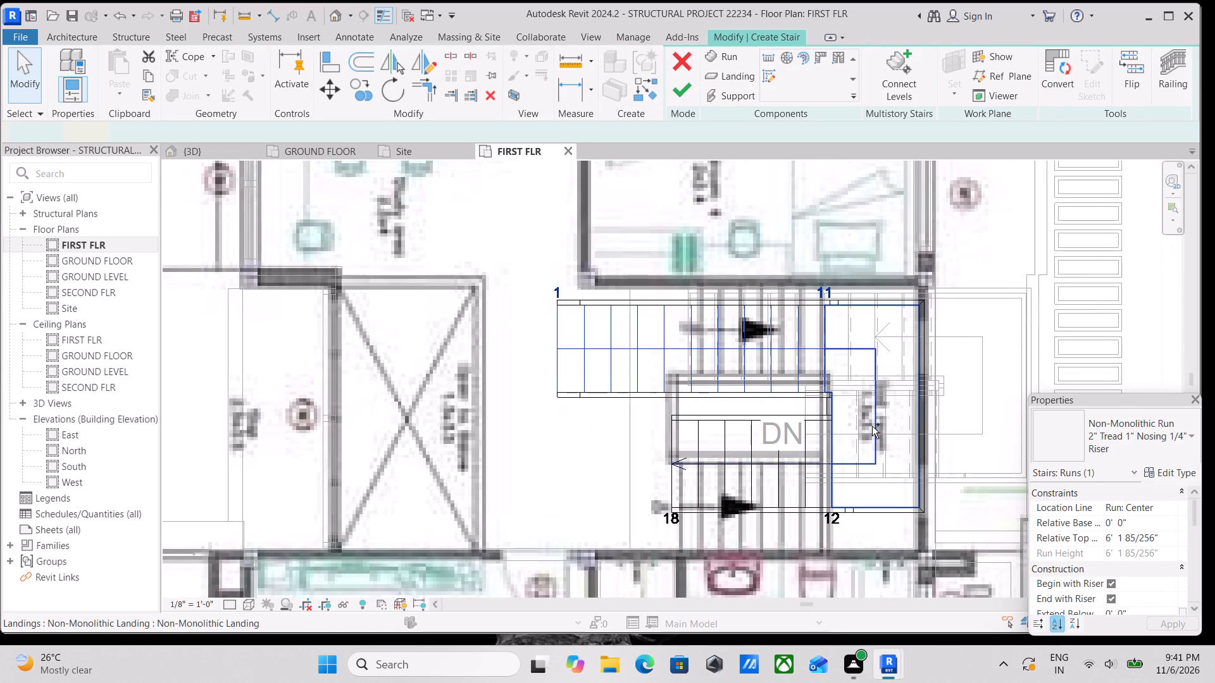
left_click(809, 494, "ctrl")
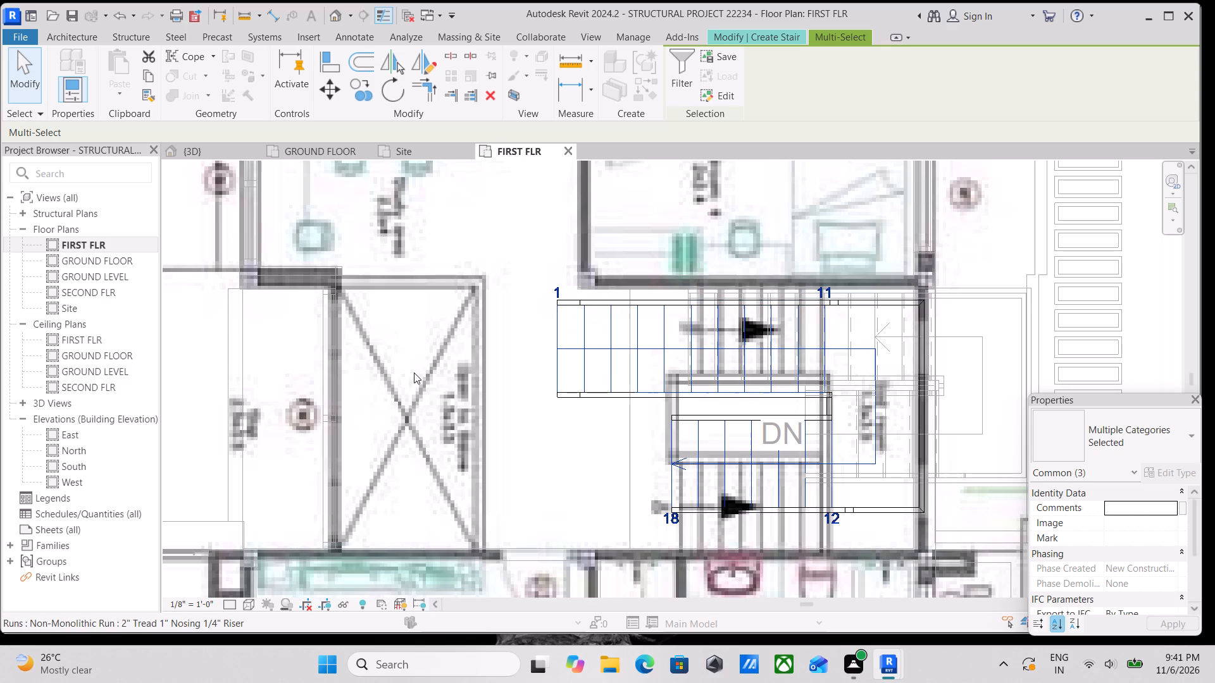
key("Left")
key("Left")
key("Left")
scroll(669, 367, "down", 1)
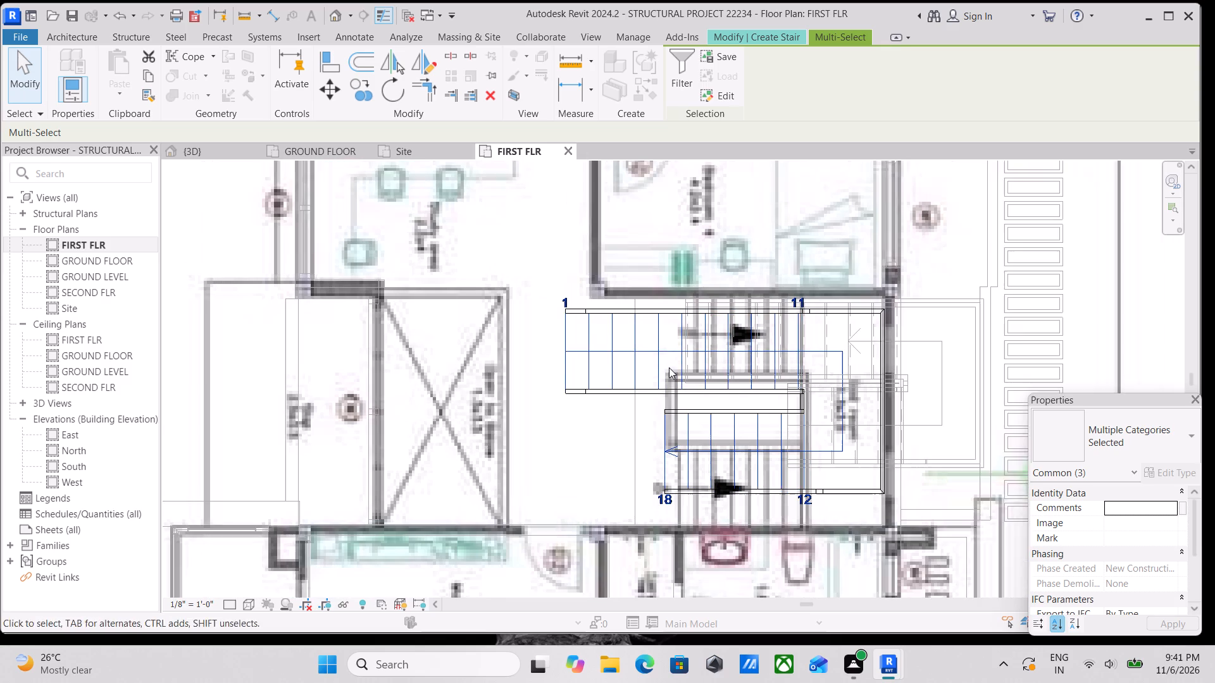
middle_click_drag(669, 367, 717, 374)
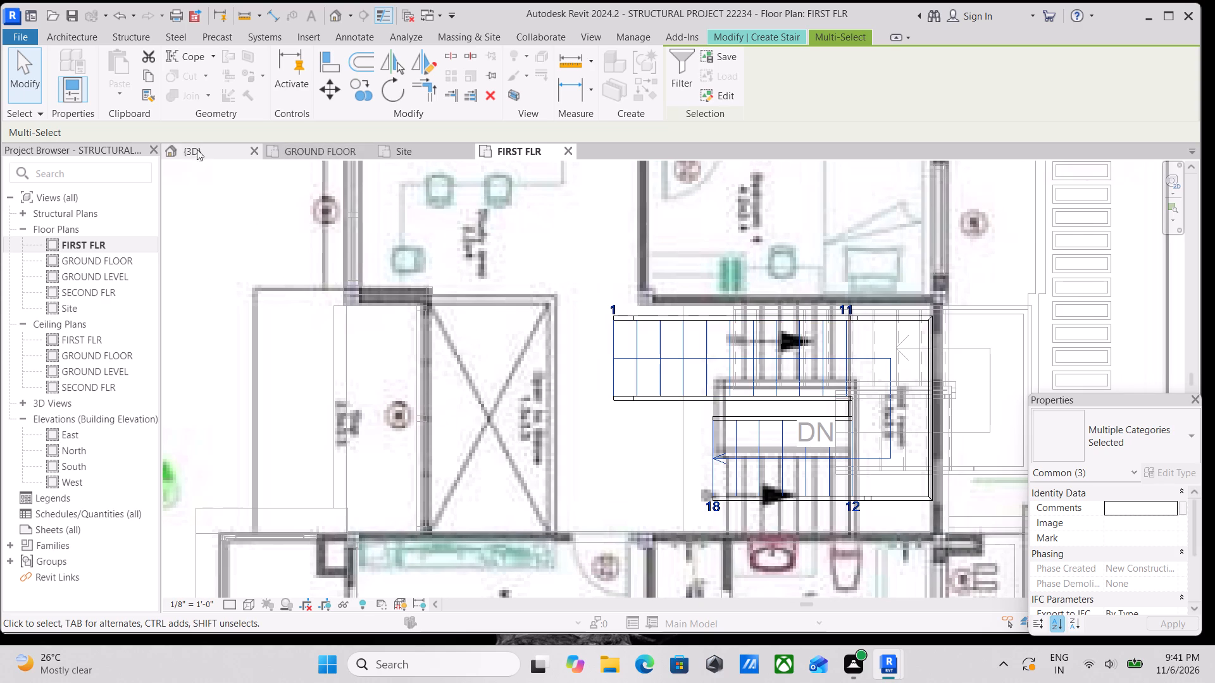
Examine the new FIRST FLR to SECOND FLR stair through the upper-floor windows in the 3D view.
left_click(186, 152)
scroll(719, 427, "down", 5)
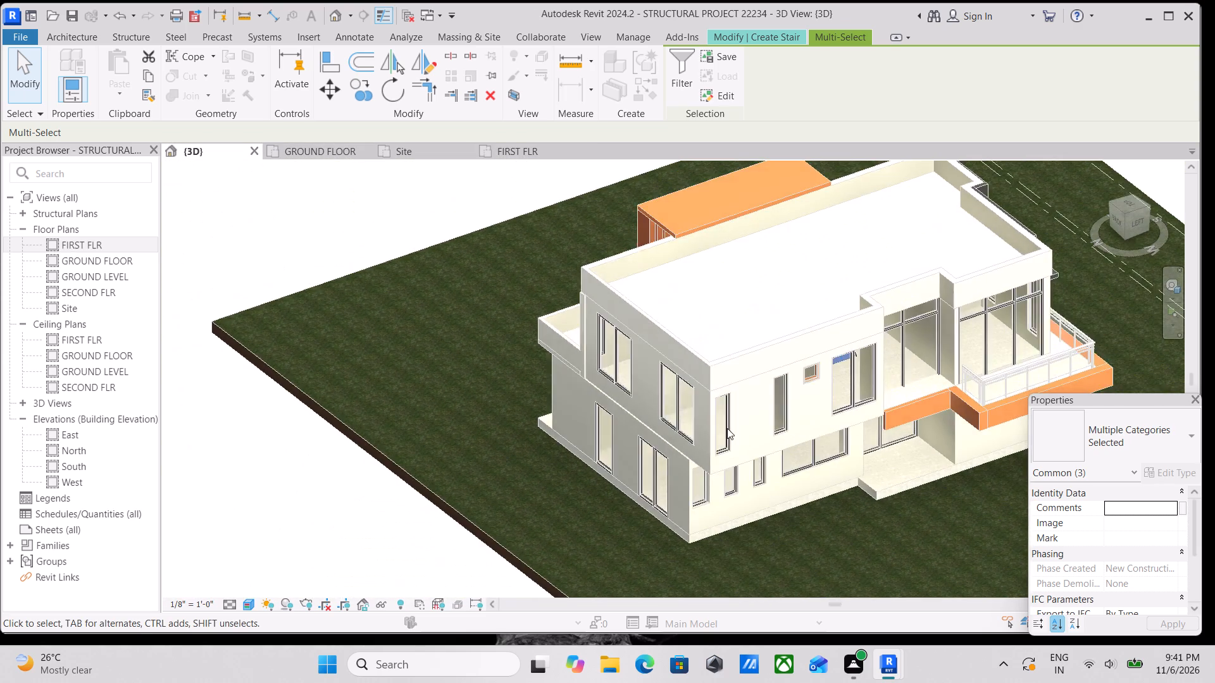
middle_click_drag(727, 428, 866, 293)
middle_click_drag(866, 325, 668, 324, "shift")
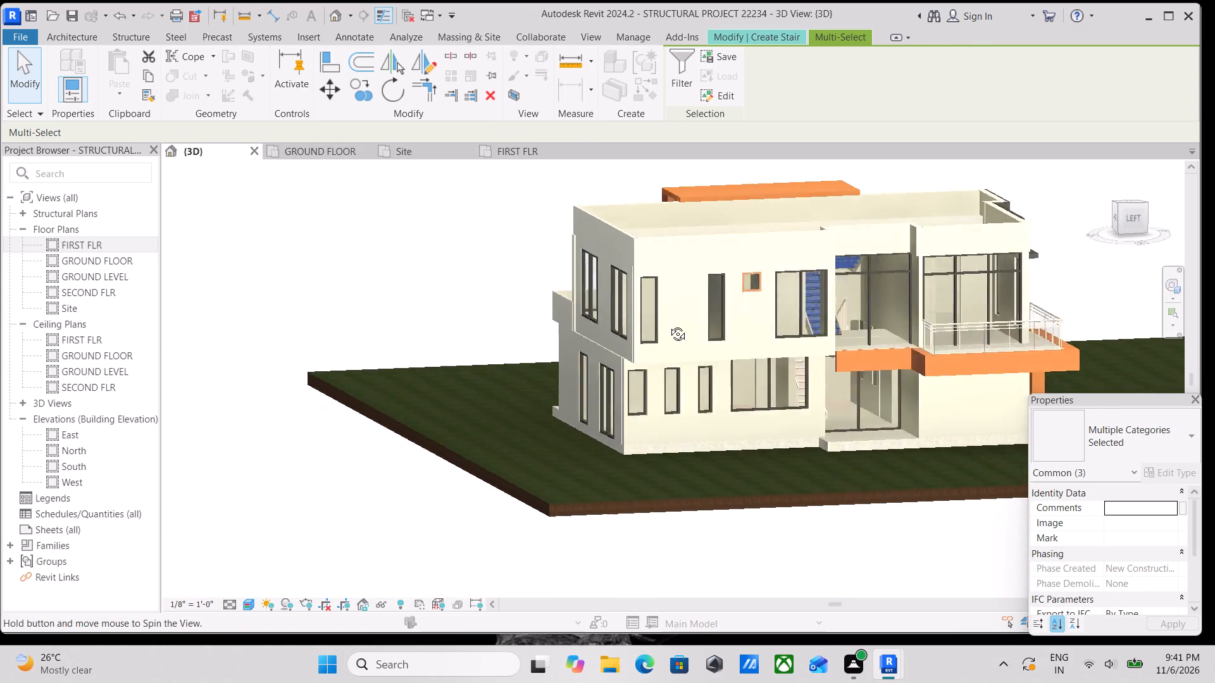
middle_click_drag(668, 324, 609, 333, "shift")
middle_click_drag(714, 326, 763, 345, "shift")
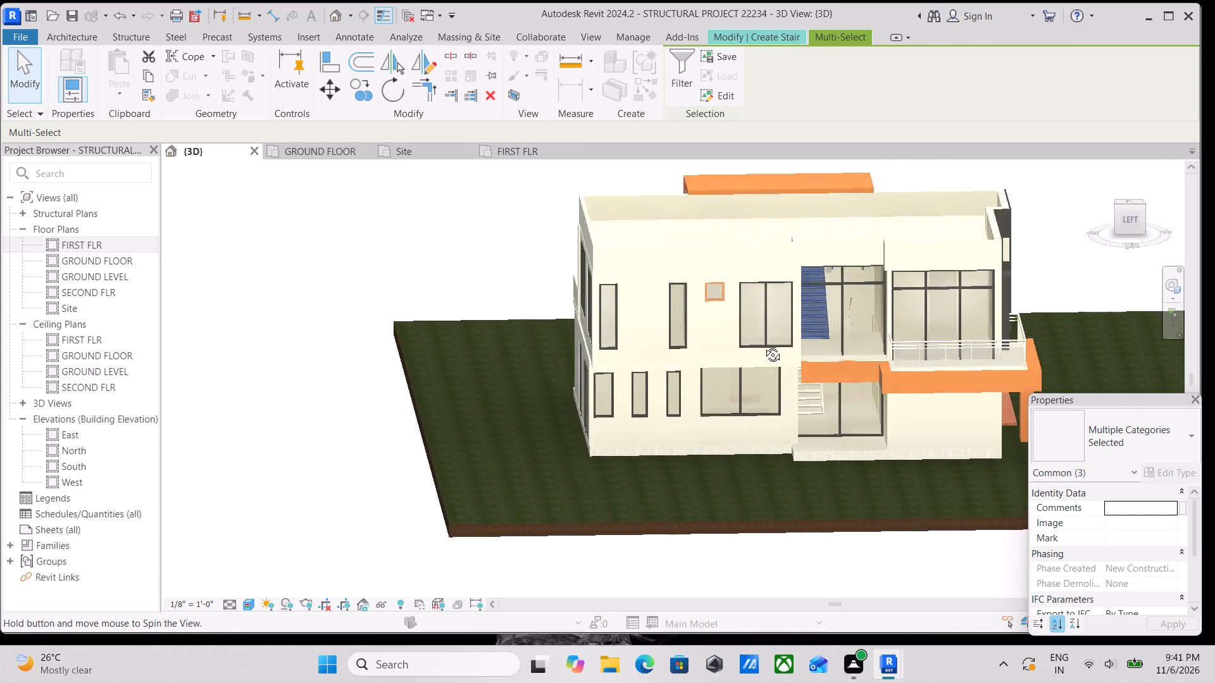
middle_click_drag(763, 345, 756, 350, "shift")
middle_click_drag(771, 359, 745, 413, "shift")
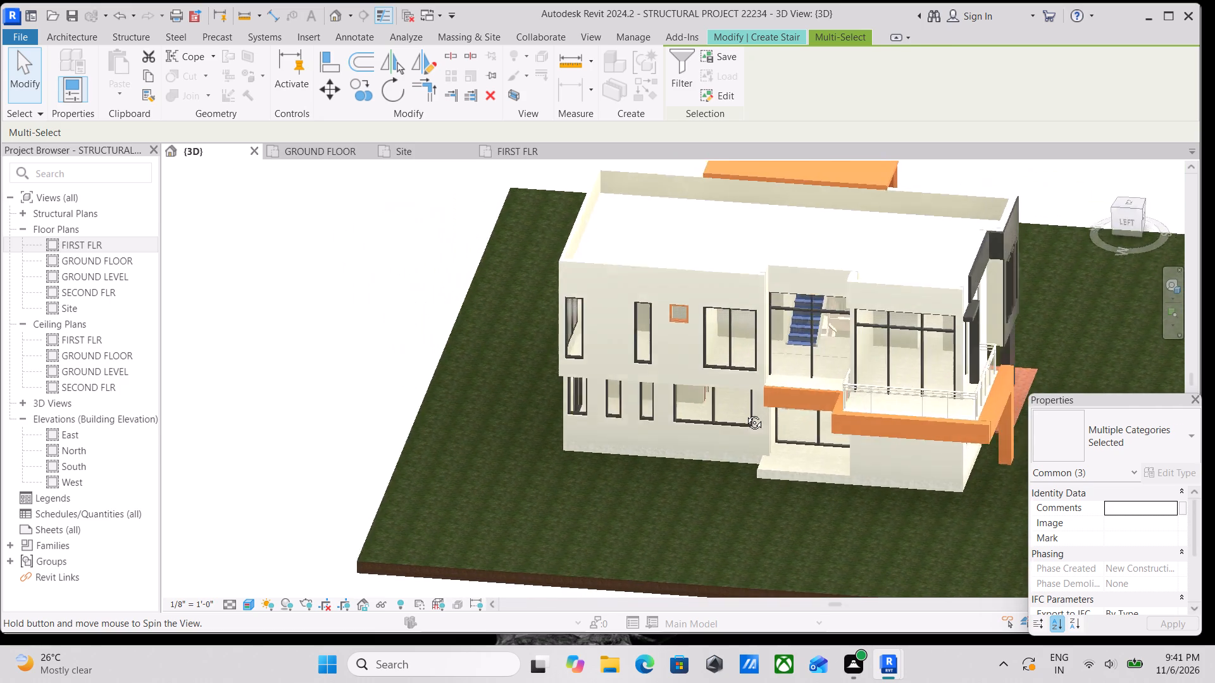
middle_click_drag(745, 413, 742, 413, "shift")
scroll(766, 413, "up", 2)
middle_click_drag(775, 412, 826, 375, "shift")
scroll(926, 343, "up", 2)
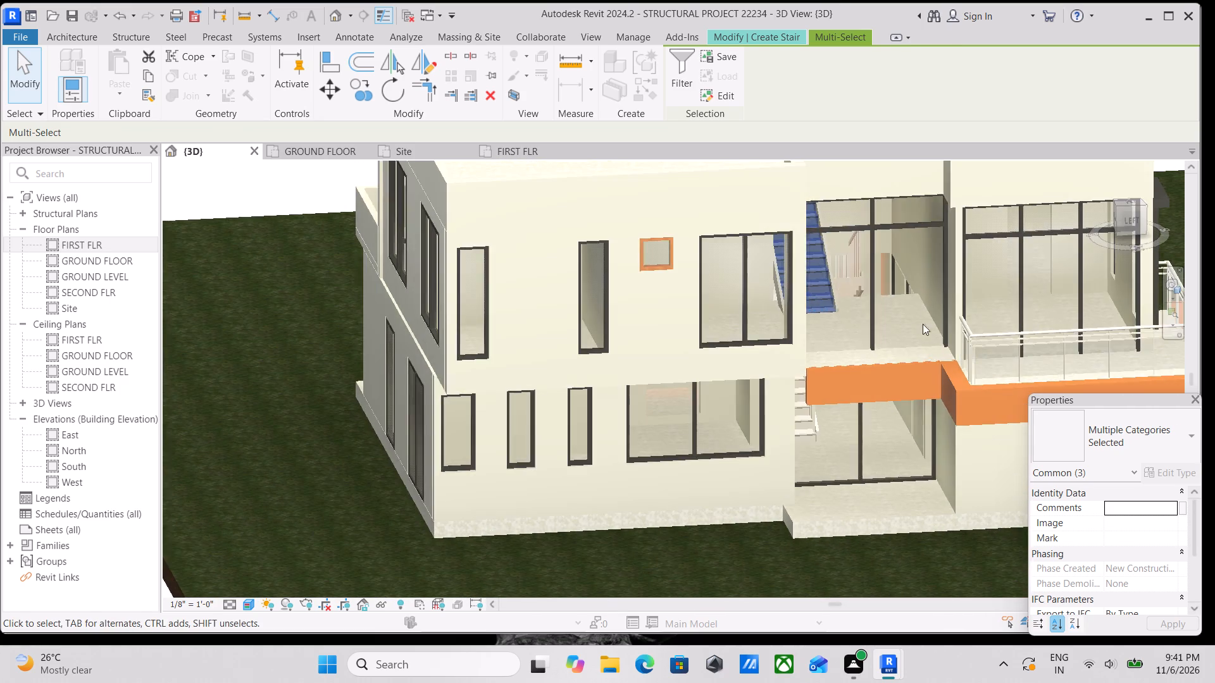
key("Escape")
scroll(897, 291, "up", 4)
scroll(872, 340, "down", 2)
middle_click_drag(874, 342, 873, 342, "shift")
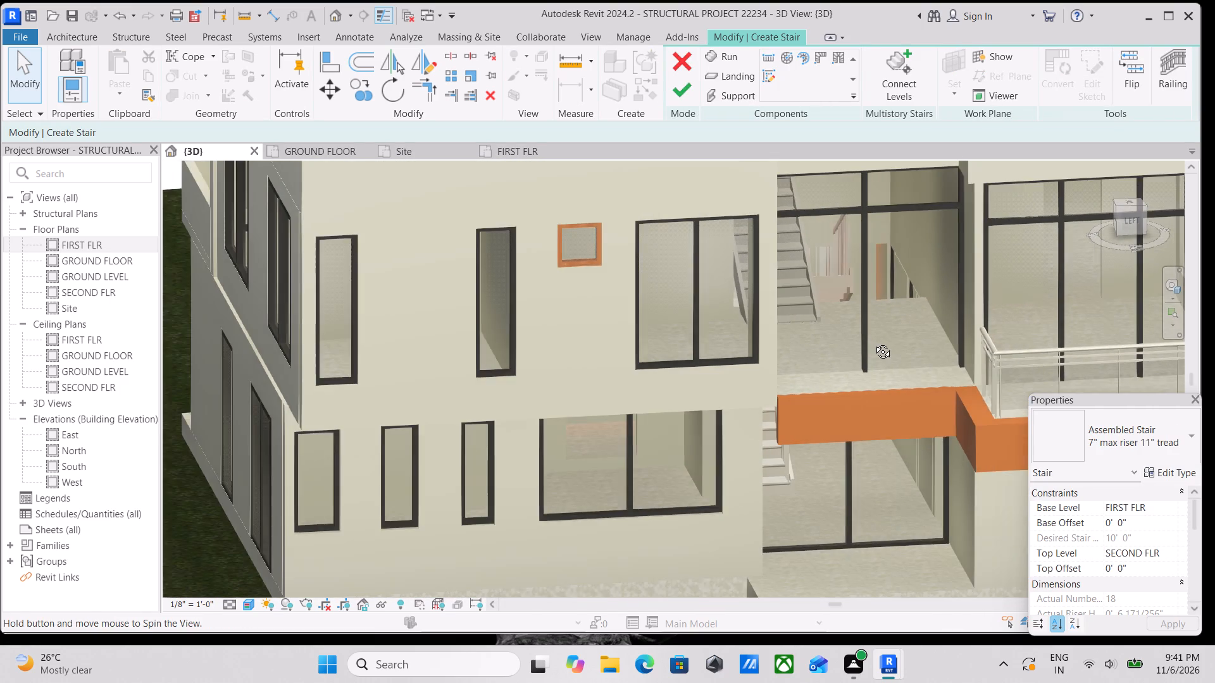
middle_click_drag(873, 342, 788, 394, "shift")
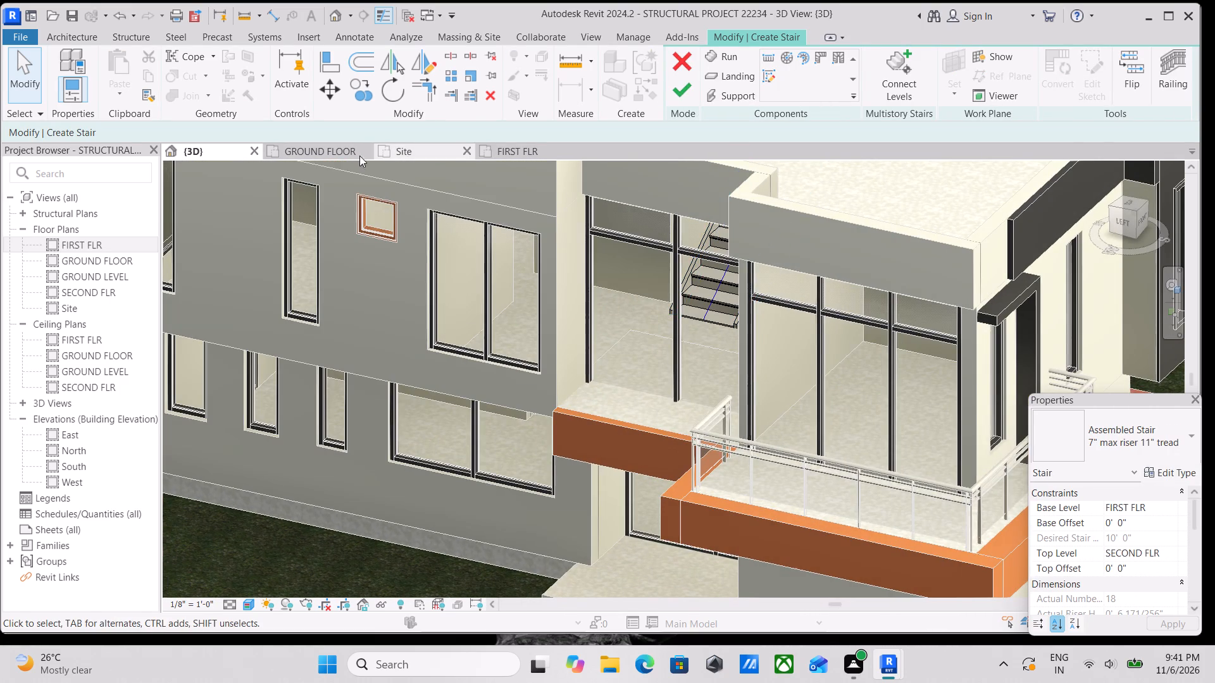
Finish the FIRST FLR to SECOND FLR stair with the GROUND FLOOR plan open.
left_click(308, 151)
scroll(732, 334, "down", 1)
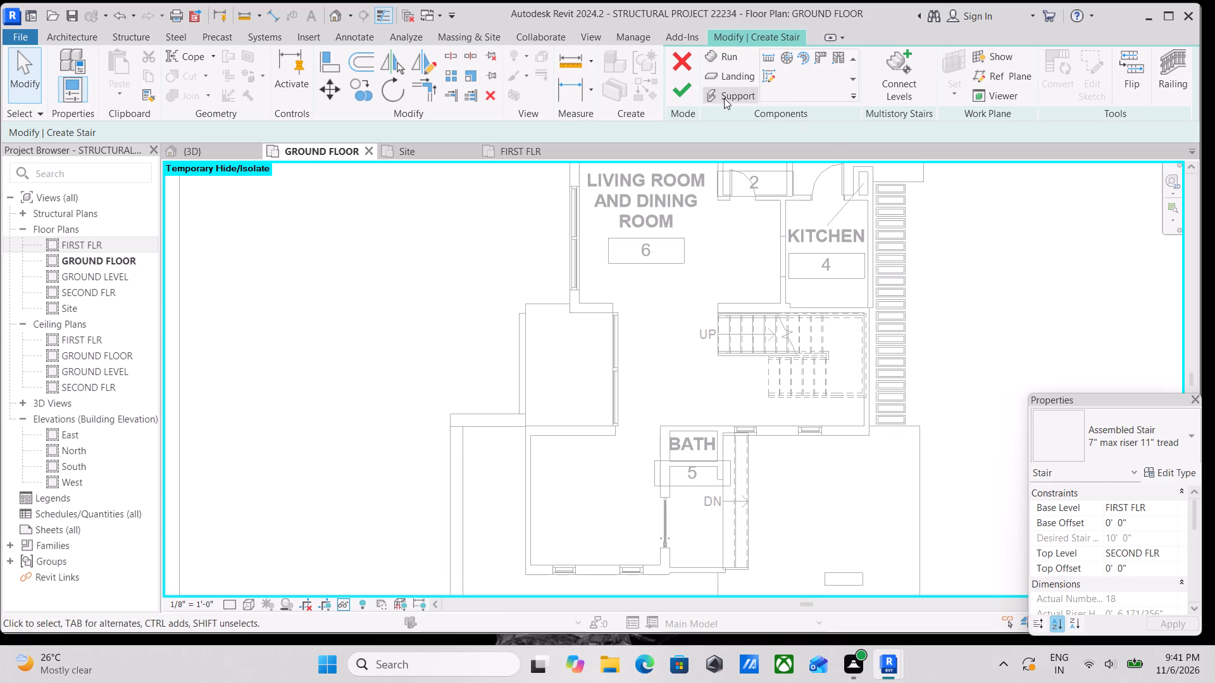
left_click(689, 98)
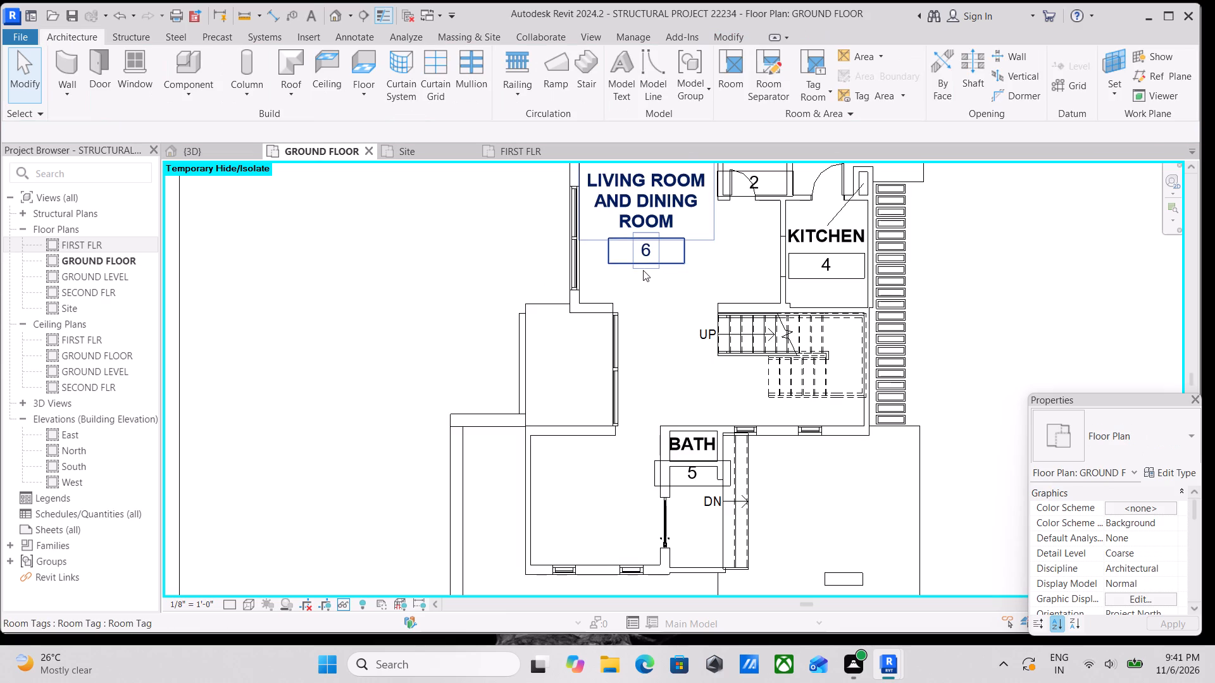
Check the staircase area on the GROUND FLOOR plan and the roof slab above the stair in the 3D view.
scroll(781, 462, "down", 3)
middle_click_drag(792, 496, 779, 399)
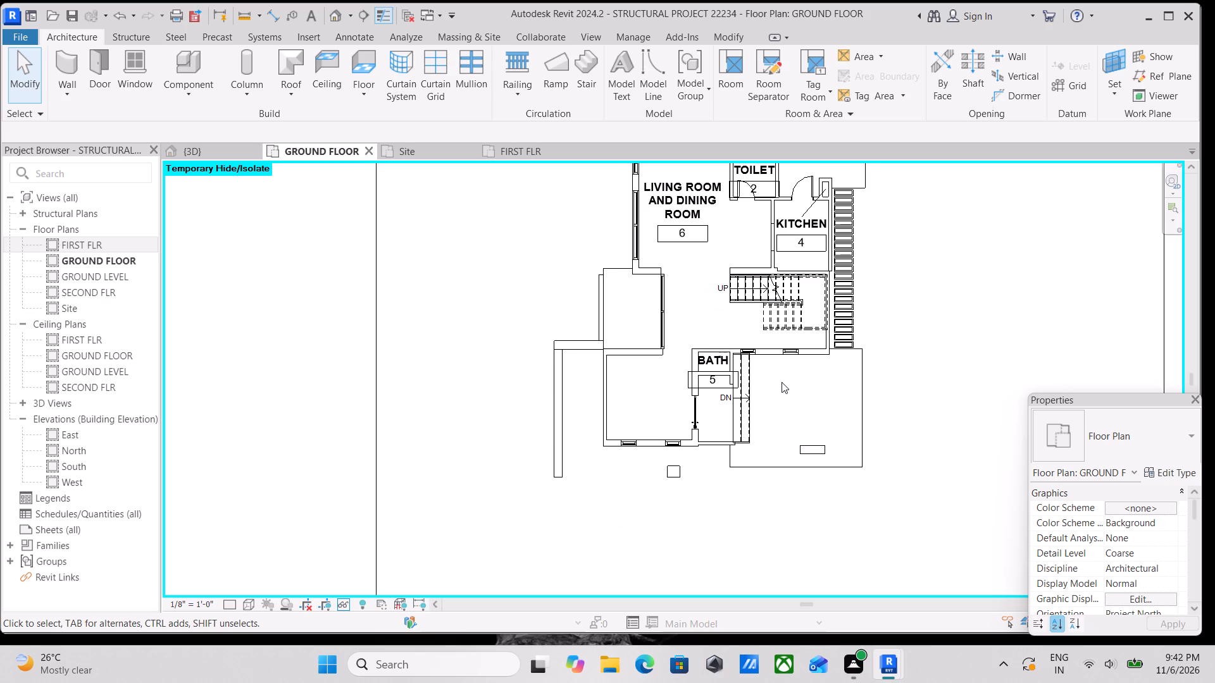
scroll(780, 386, "up", 3)
middle_click_drag(671, 321, 644, 416)
middle_click_drag(604, 304, 656, 412)
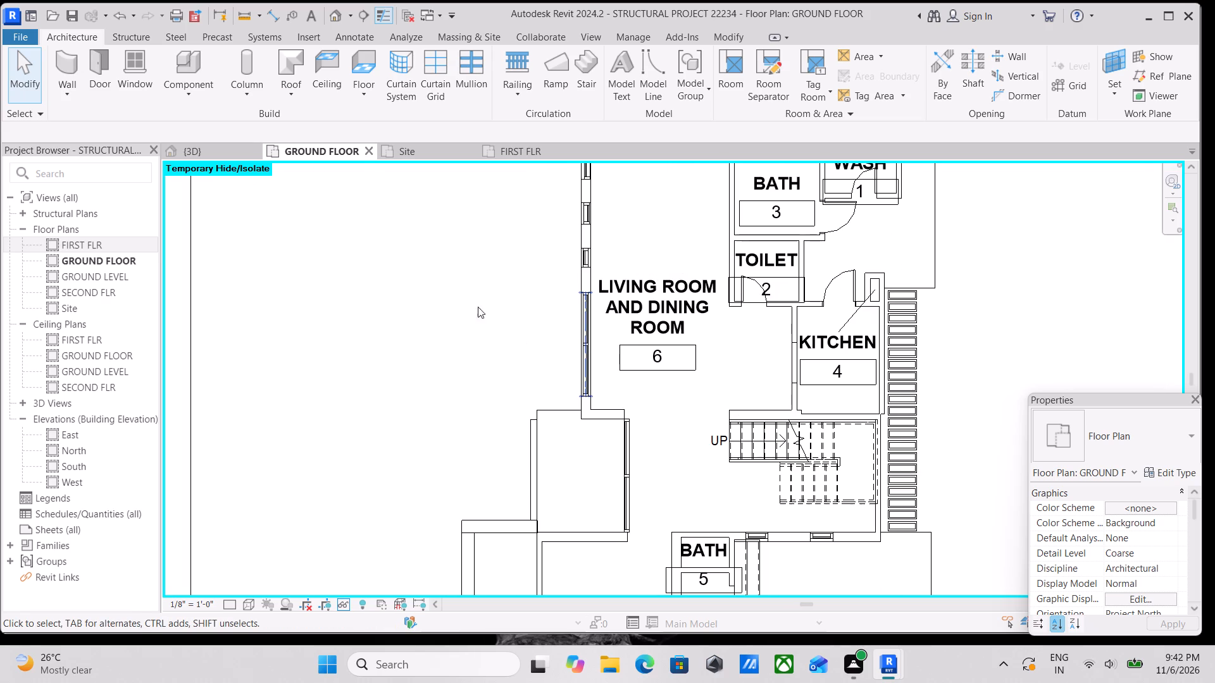
left_click(206, 145)
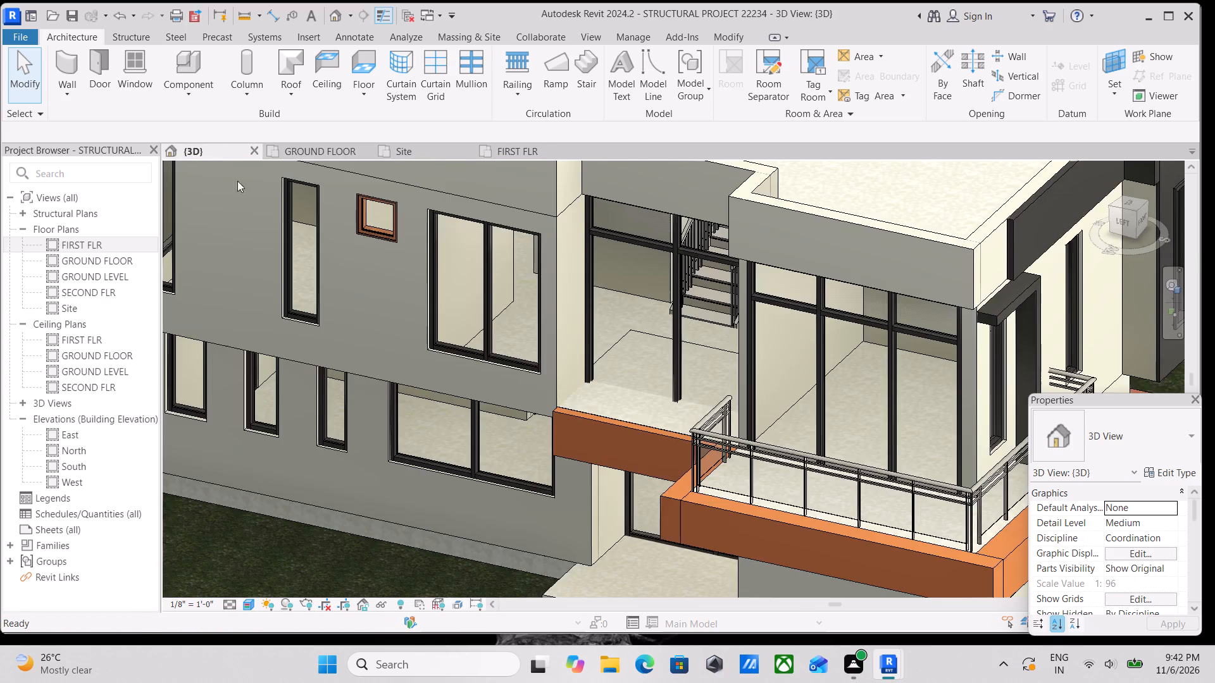
scroll(706, 346, "down", 5)
middle_click_drag(790, 357, 799, 384)
scroll(857, 404, "down", 5)
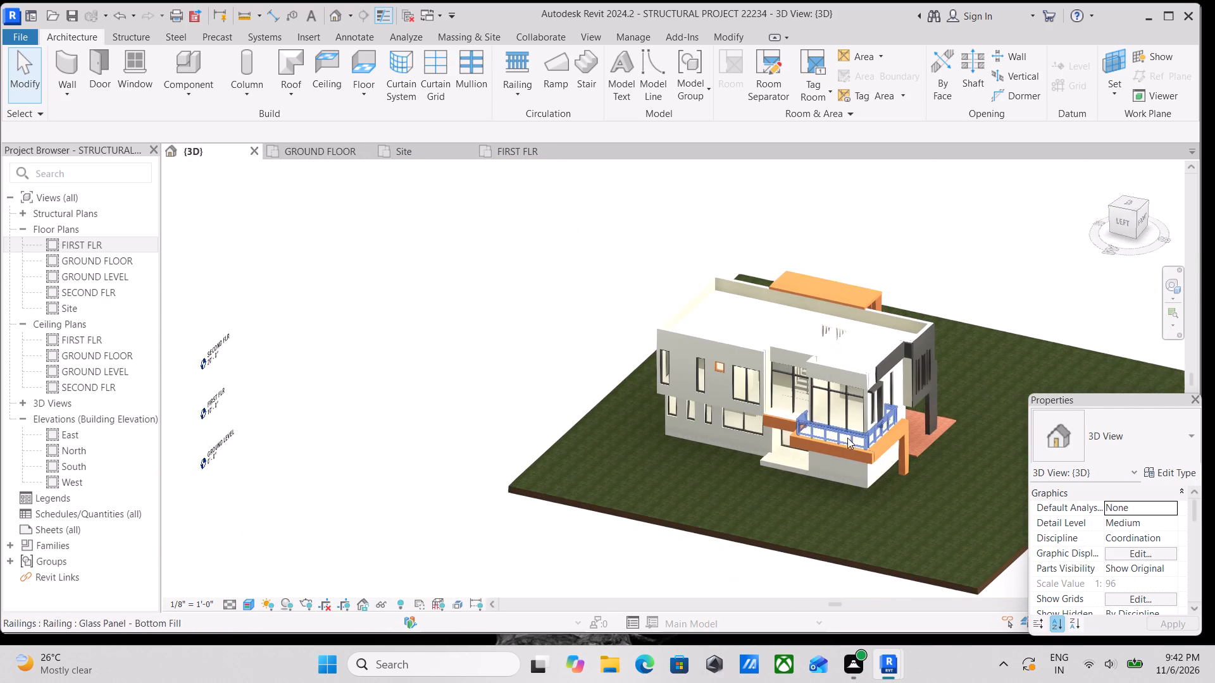
middle_click_drag(844, 436, 752, 388)
scroll(774, 292, "up", 2)
middle_click_drag(723, 310, 758, 369)
scroll(759, 370, "up", 1)
scroll(782, 414, "down", 2)
middle_click_drag(783, 407, 906, 551, "shift")
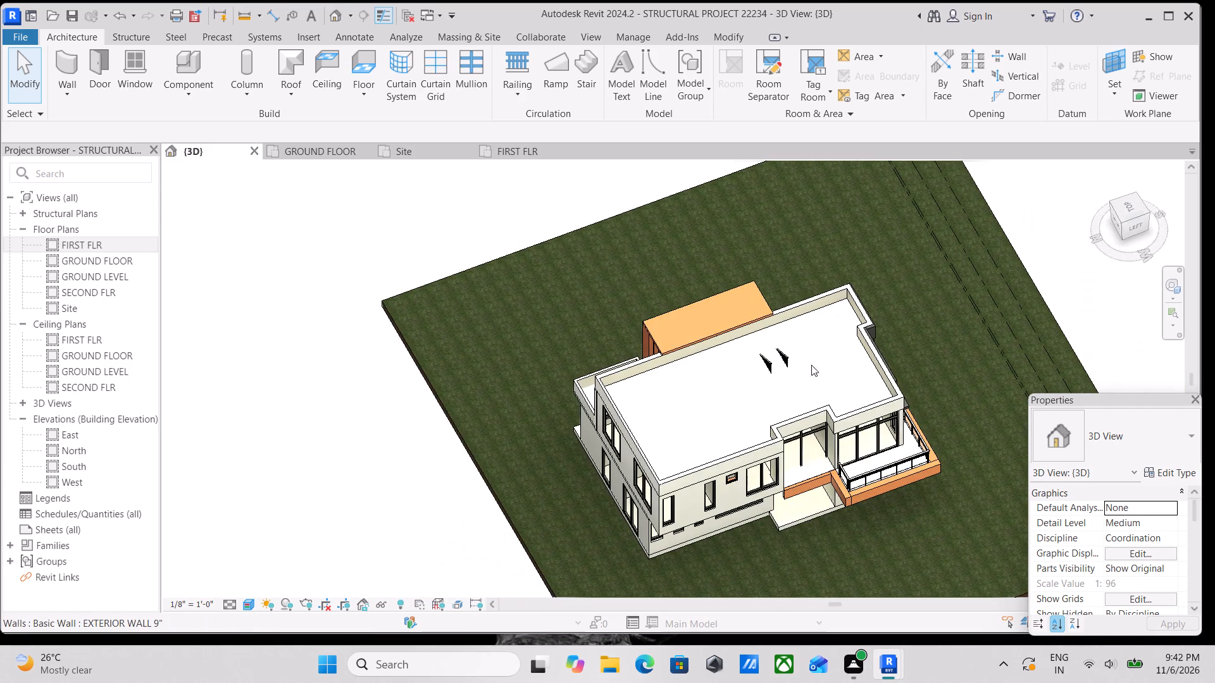
scroll(770, 367, "up", 2)
scroll(853, 446, "up", 1)
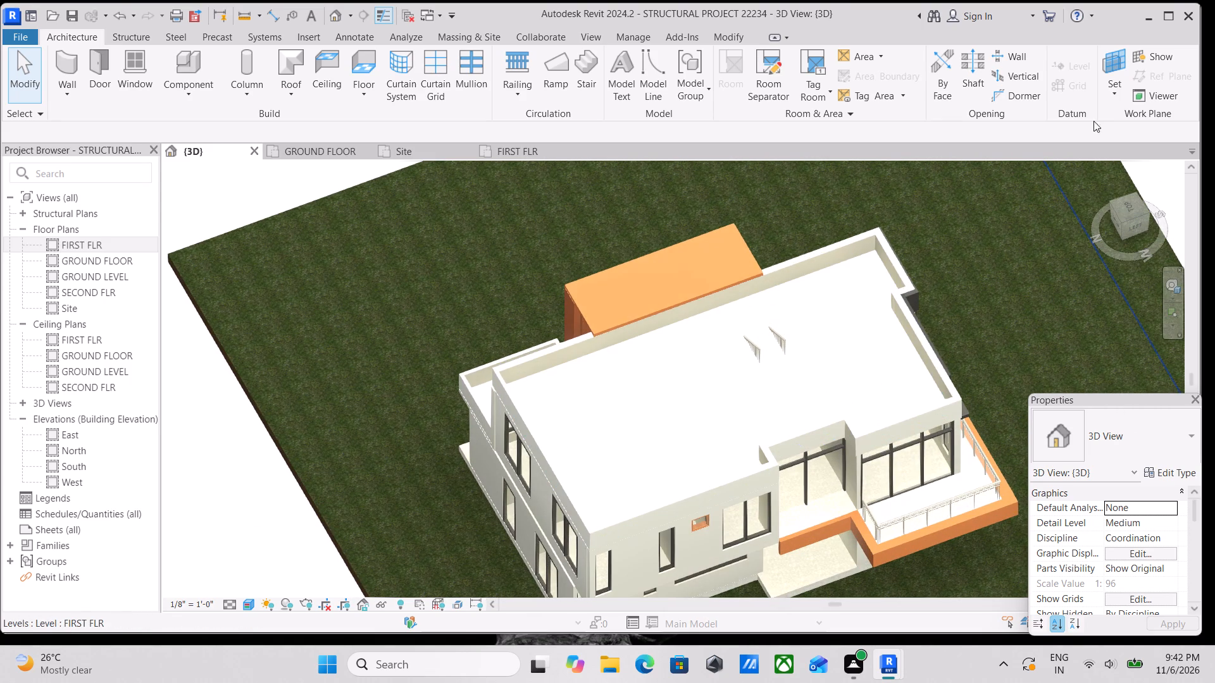
Start a shaft opening sketch in the 3D view, shown from the top in Wireframe style.
left_click(973, 70)
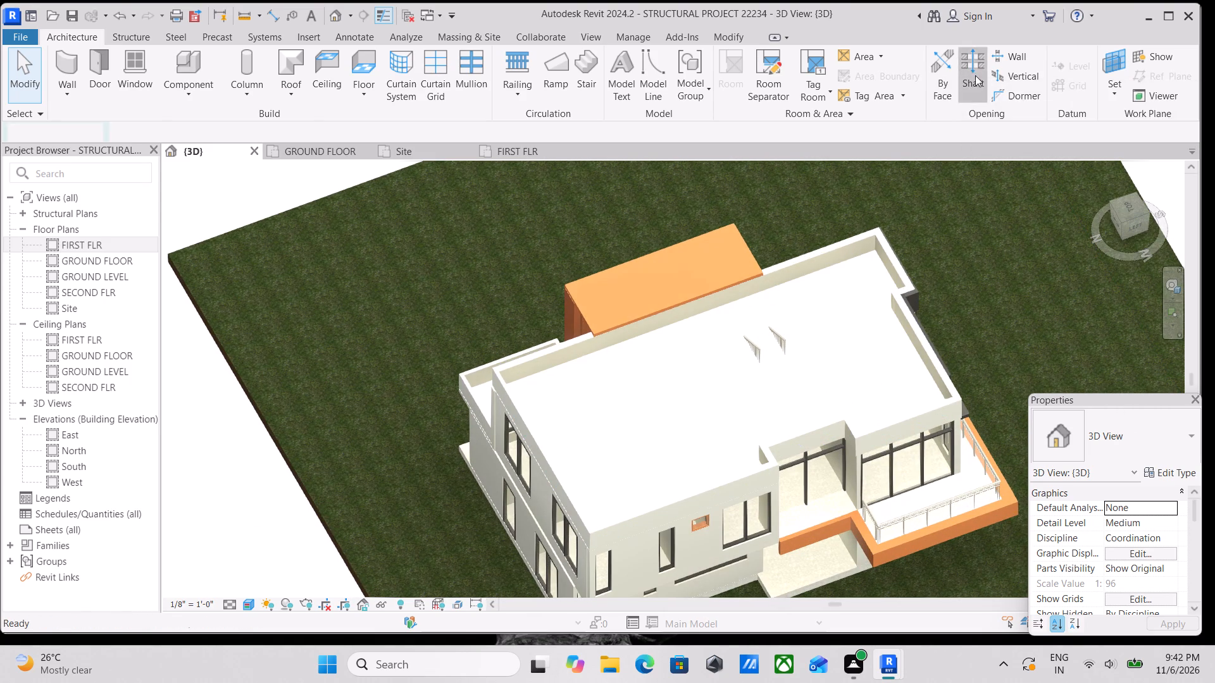
middle_click_drag(845, 395, 819, 569, "shift")
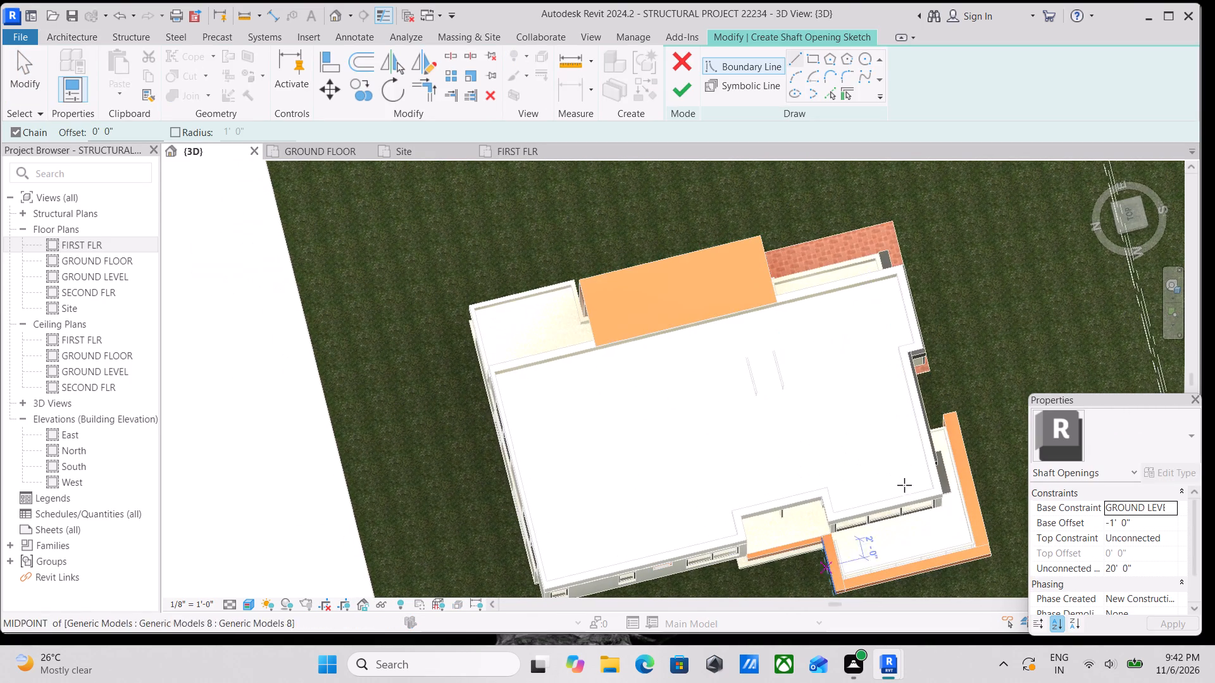
left_click(1135, 215)
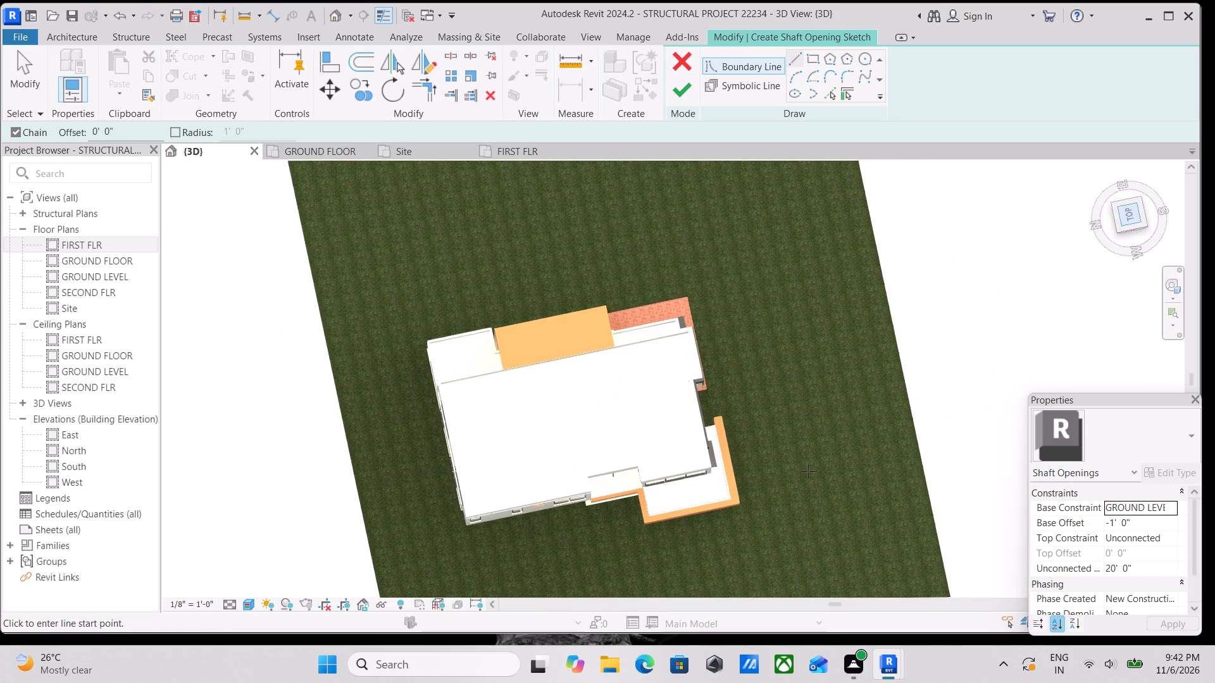
scroll(748, 476, "up", 4)
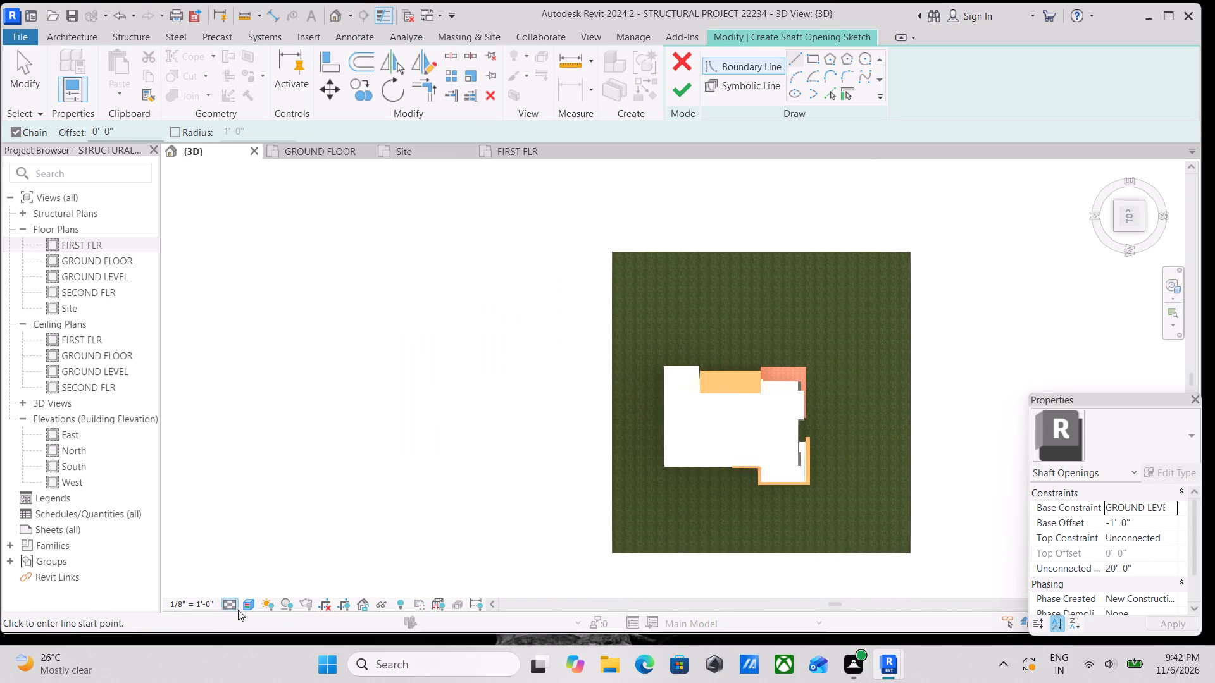
left_click(244, 594)
left_click(249, 601)
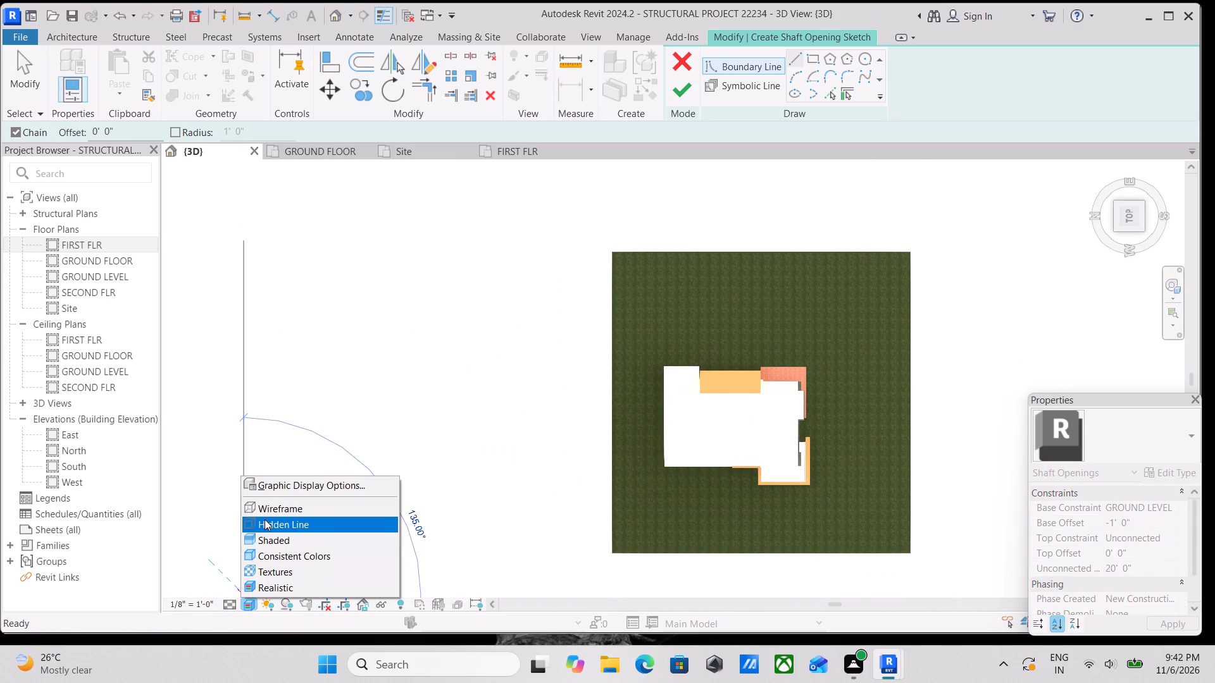
left_click(271, 525)
scroll(786, 448, "up", 2)
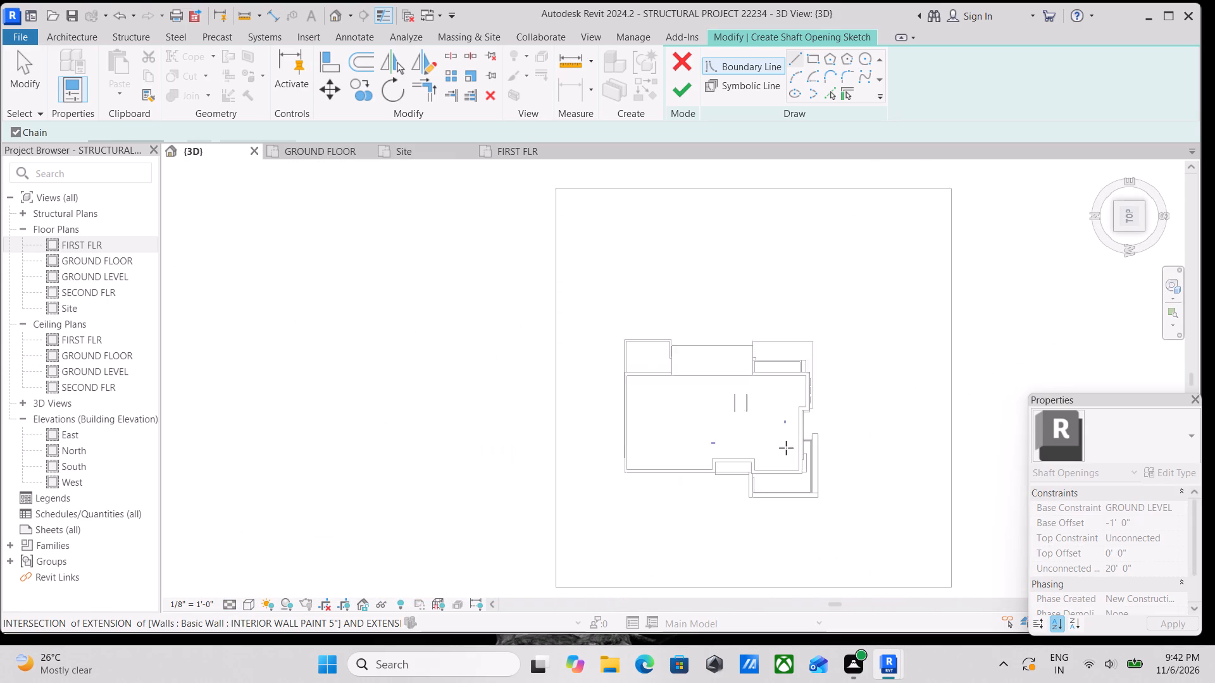
scroll(786, 448, "up", 3)
left_click(257, 604)
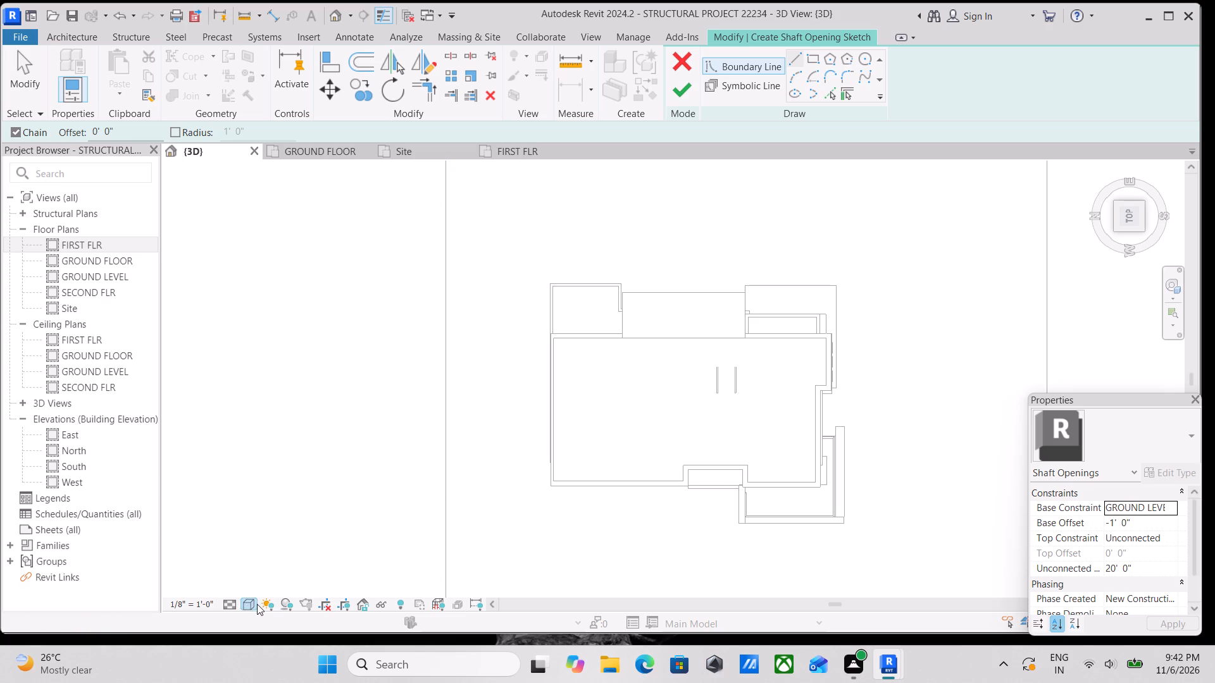
left_click(264, 510)
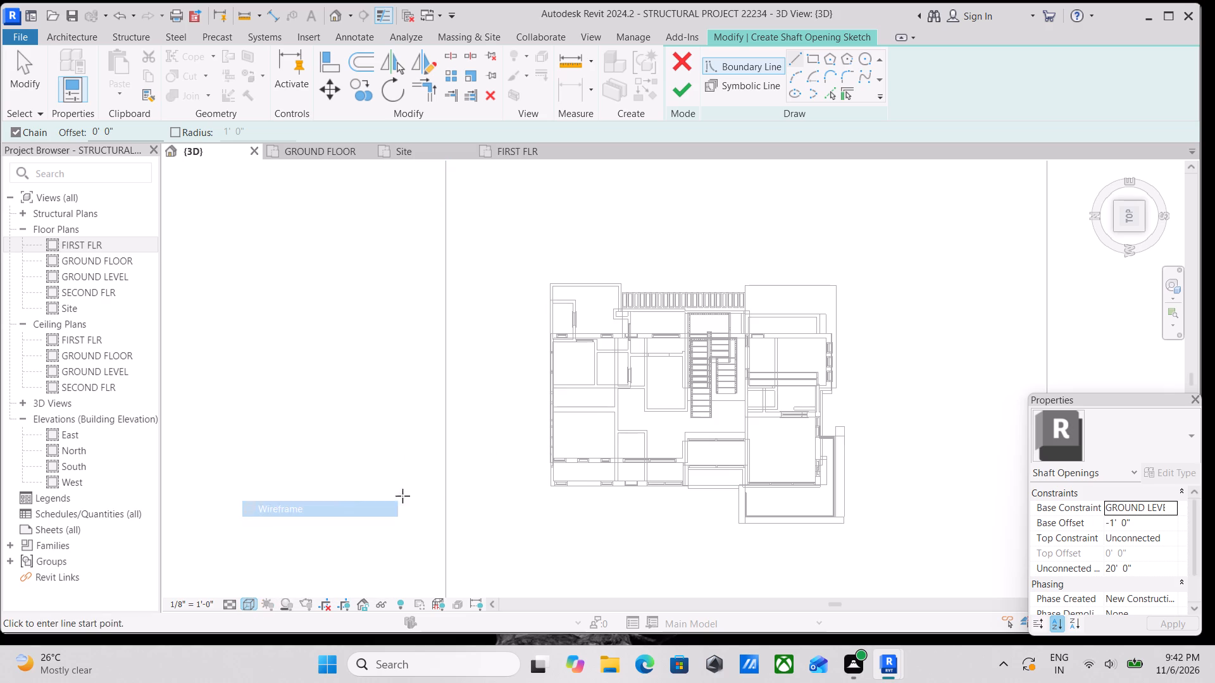
Sketch the first shaft boundary lines at the upper end of the new stair's 7-riser return run, including a 3' 0" edge across it.
scroll(727, 396, "up", 3)
middle_click_drag(736, 396, 747, 450)
scroll(721, 452, "up", 6)
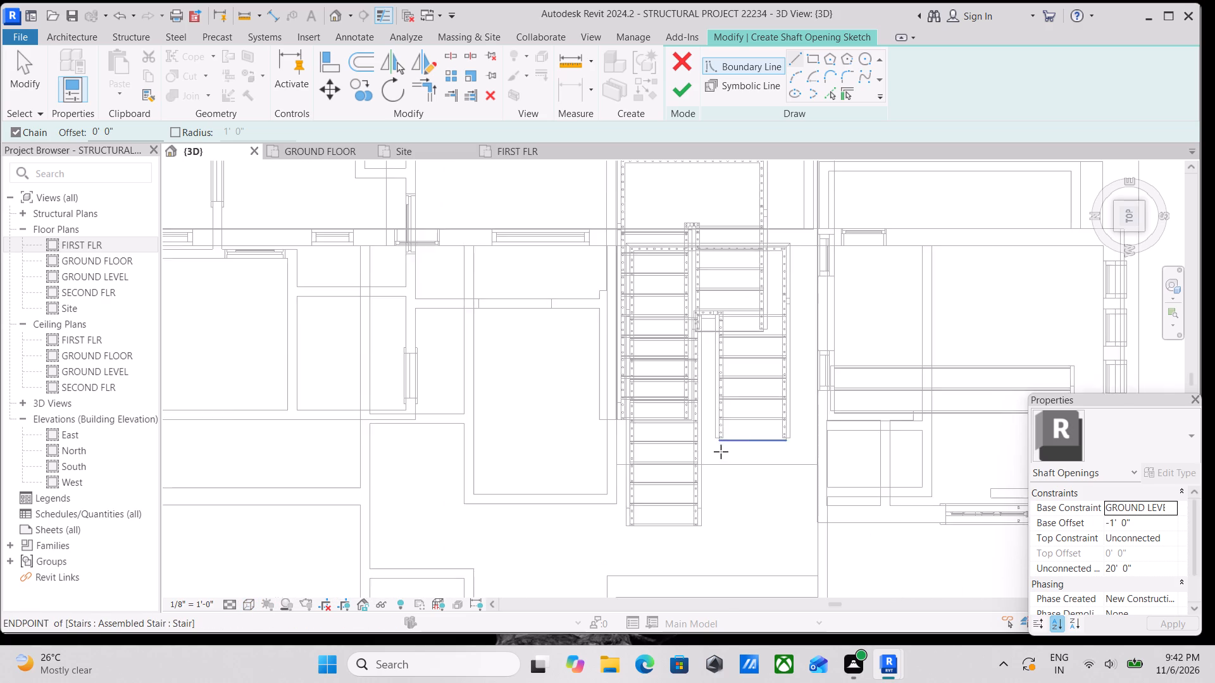
scroll(721, 452, "up", 15)
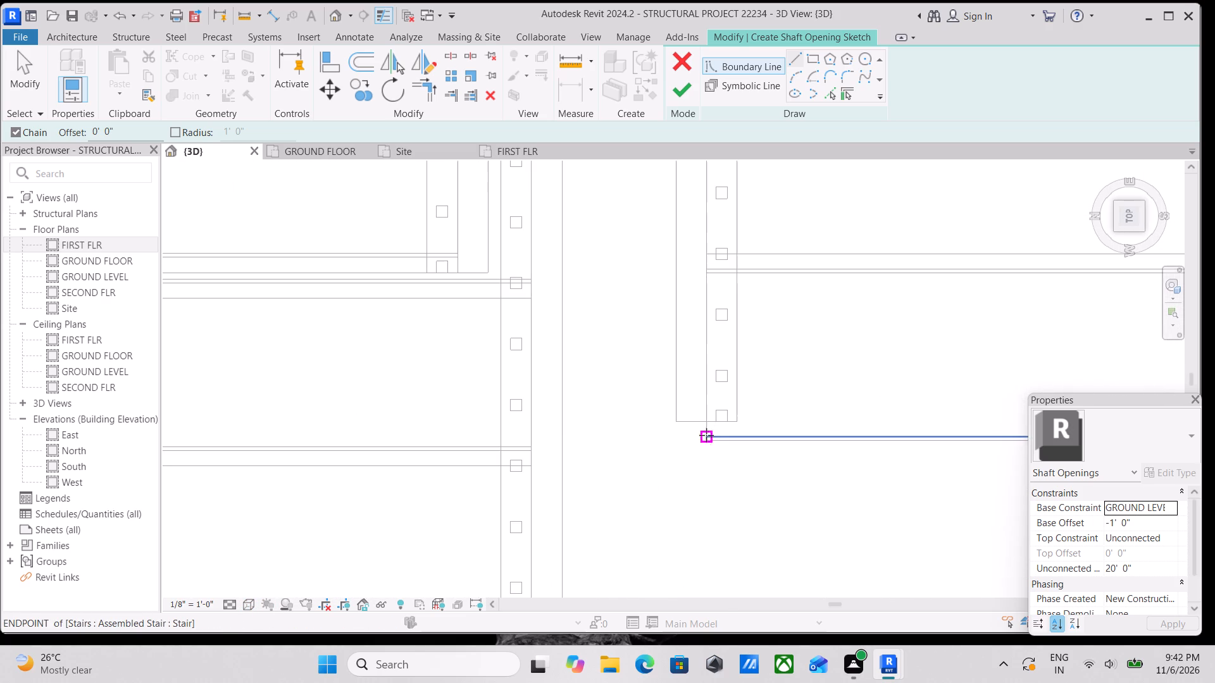
left_click(708, 421)
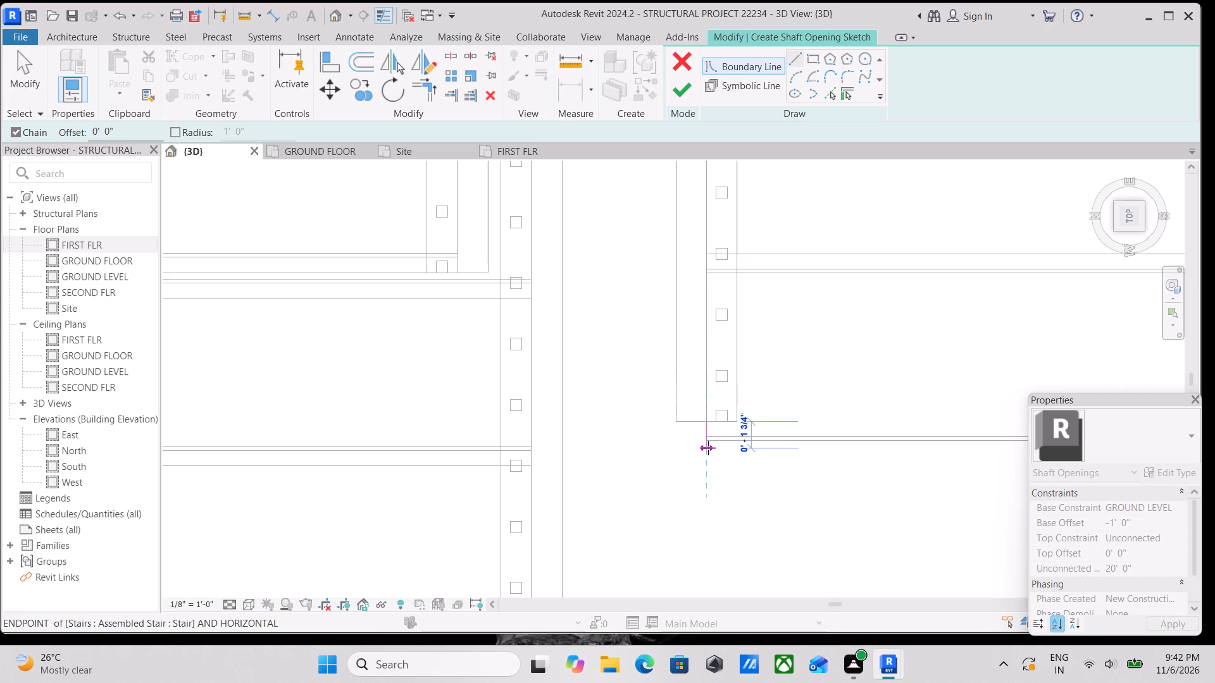
scroll(709, 441, "up", 3)
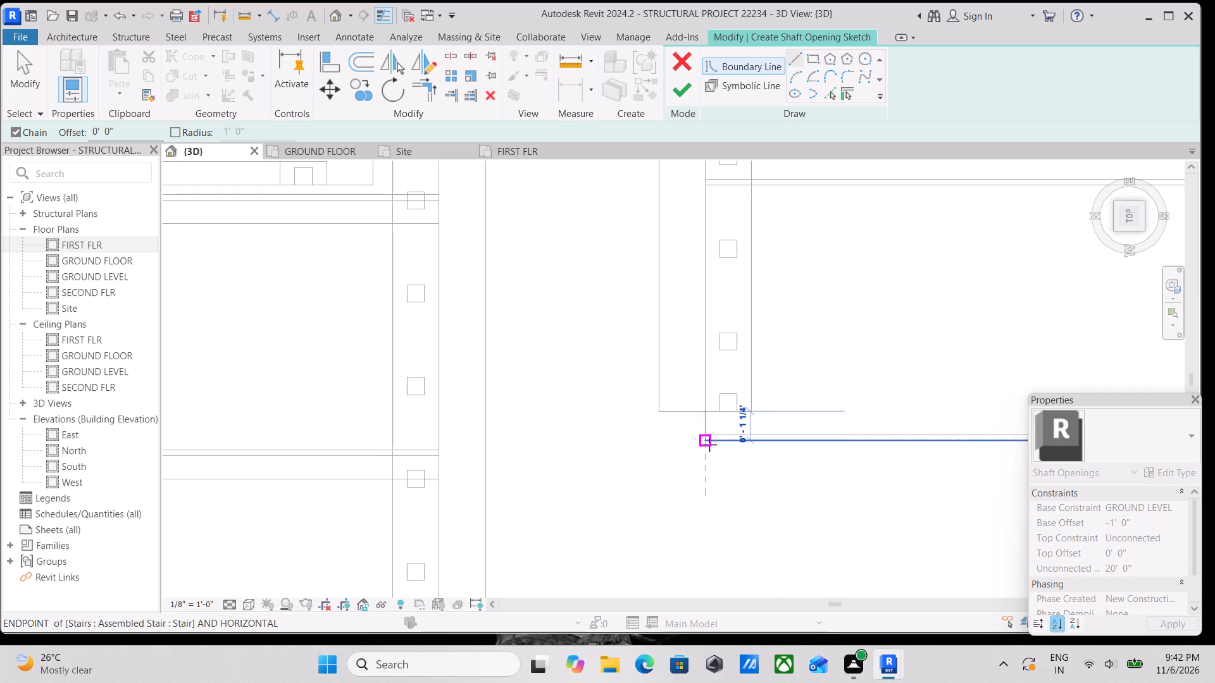
left_click(709, 443)
middle_click_drag(707, 441, 442, 464)
scroll(683, 466, "down", 3)
middle_click_drag(682, 466, 530, 474)
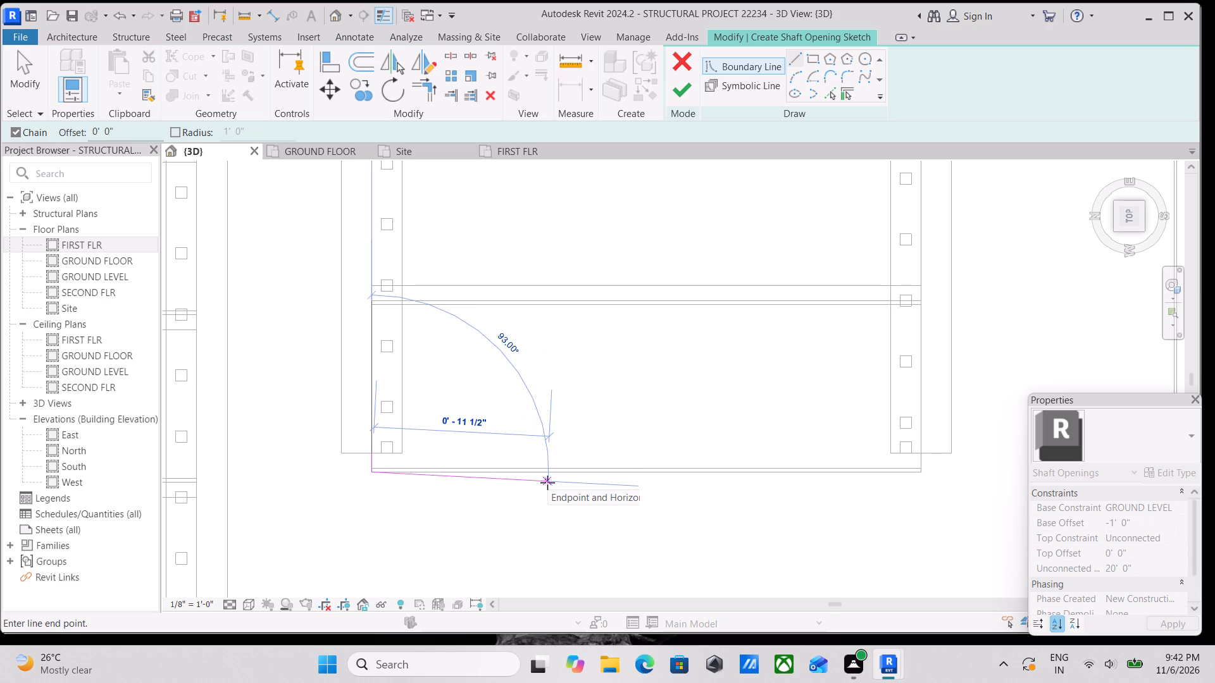
scroll(602, 470, "down", 1)
middle_click_drag(602, 470, 575, 468)
middle_click_drag(734, 476, 648, 487)
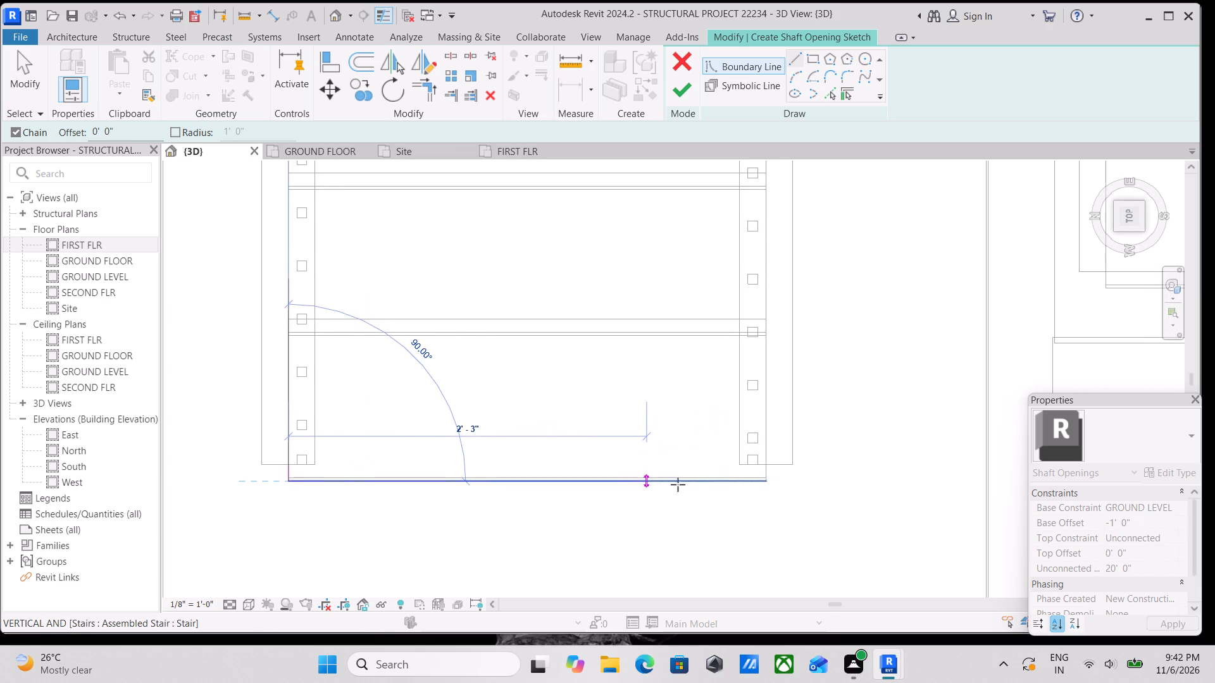
scroll(779, 479, "up", 4)
left_click(762, 483)
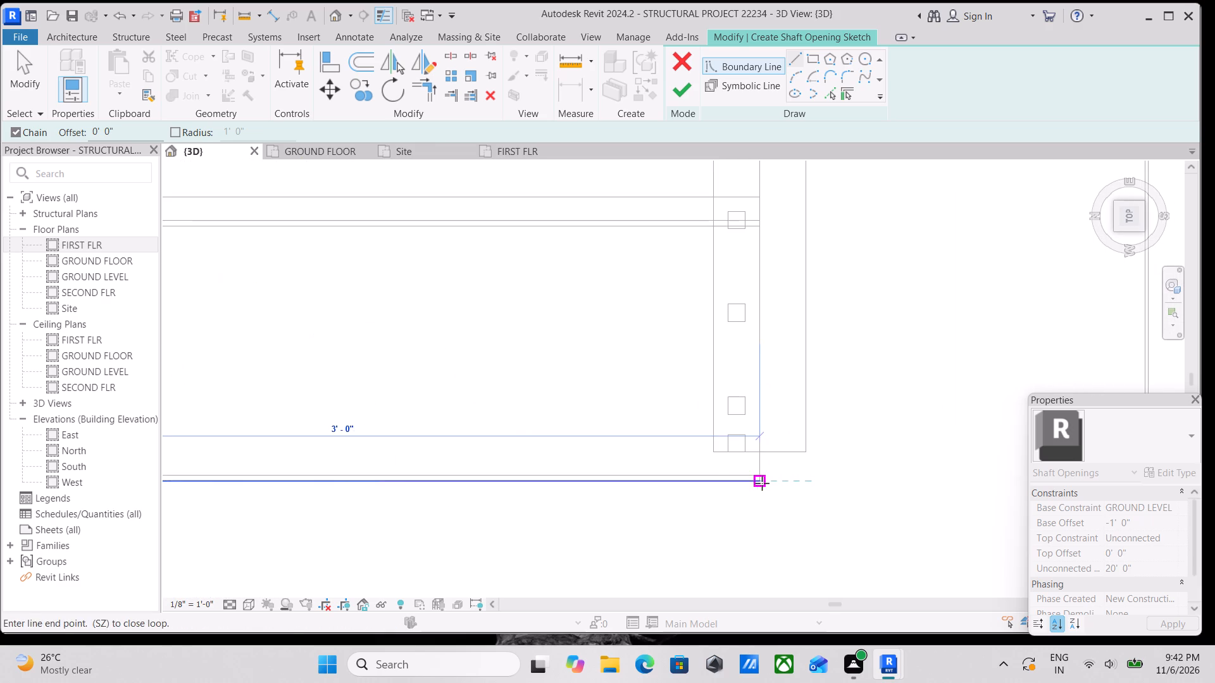
left_click(761, 455)
left_click(804, 450)
scroll(804, 450, "down", 2)
middle_click_drag(804, 450, 804, 644)
scroll(795, 394, "down", 4)
middle_click_drag(795, 394, 811, 572)
scroll(807, 573, "up", 1)
scroll(813, 434, "down", 4)
middle_click_drag(814, 439, 823, 584)
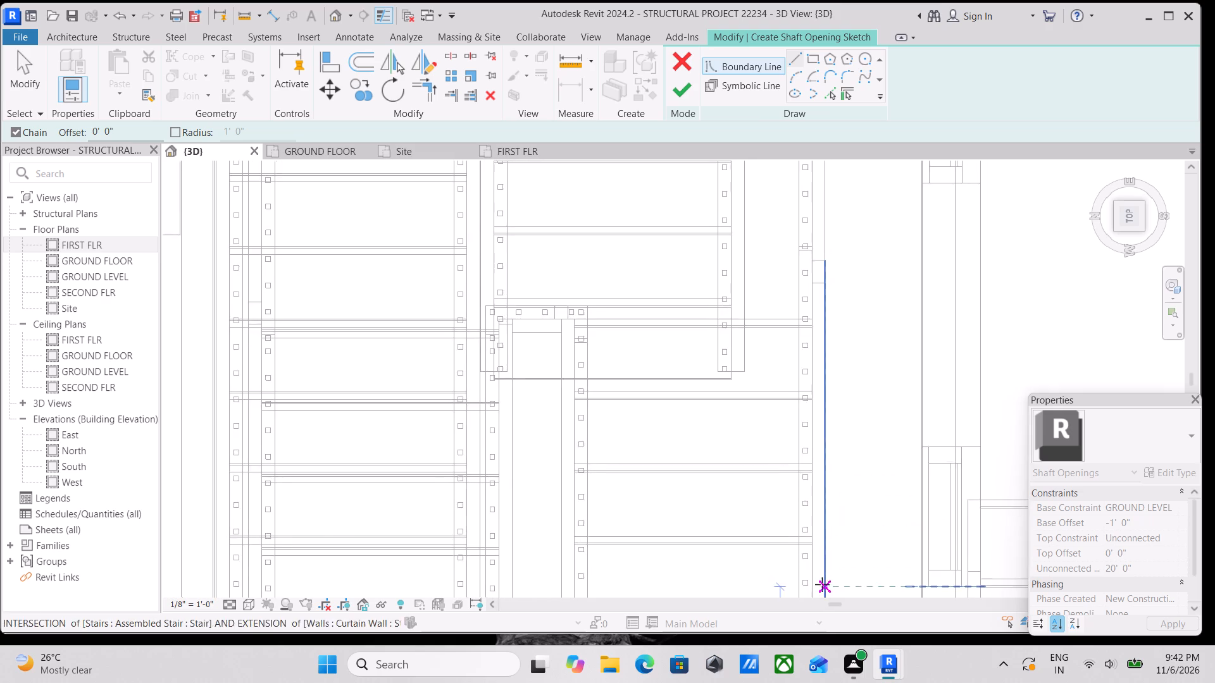
scroll(826, 440, "down", 7)
middle_click_drag(826, 437, 841, 532)
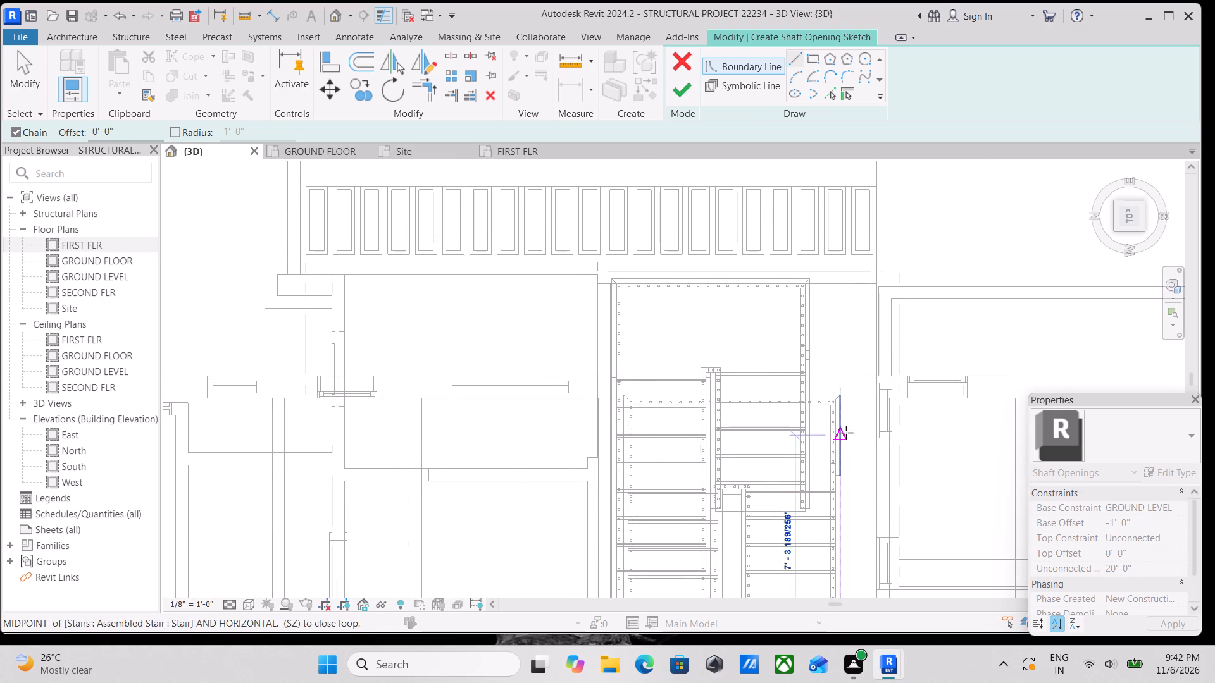
scroll(848, 410, "up", 1)
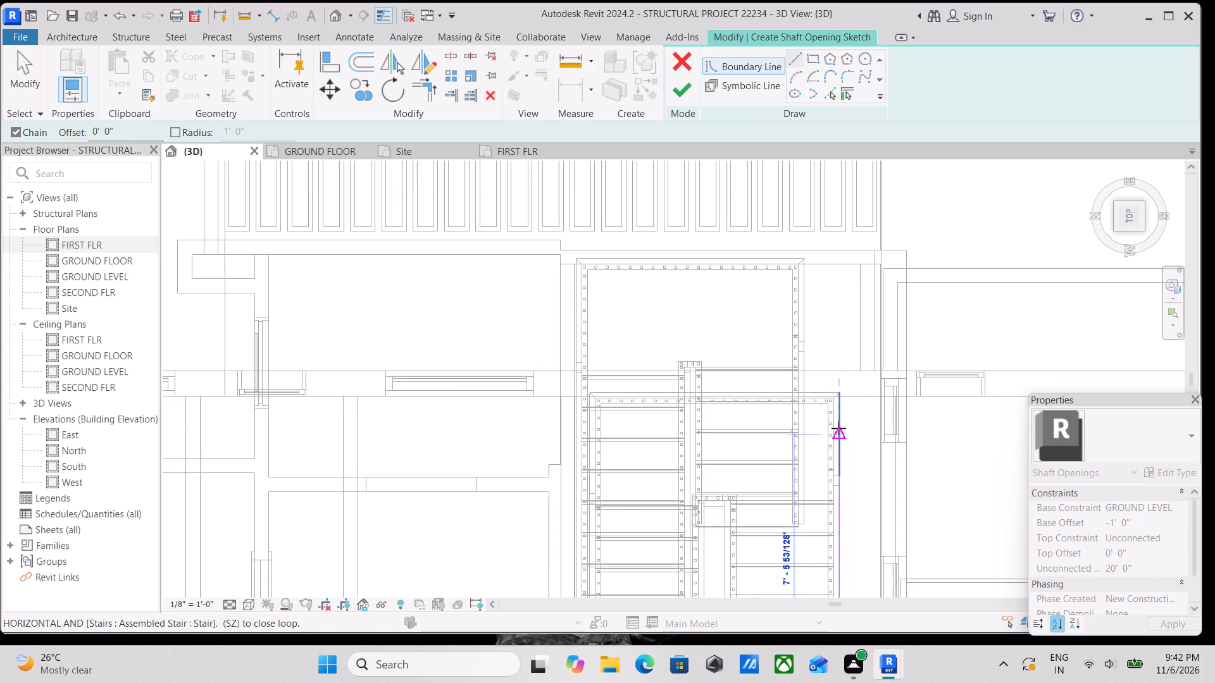
scroll(838, 428, "down", 6)
middle_click_drag(838, 429, 822, 330)
key("Escape")
middle_click_drag(817, 450, 839, 364)
key("Escape")
scroll(827, 381, "up", 2)
key("Escape")
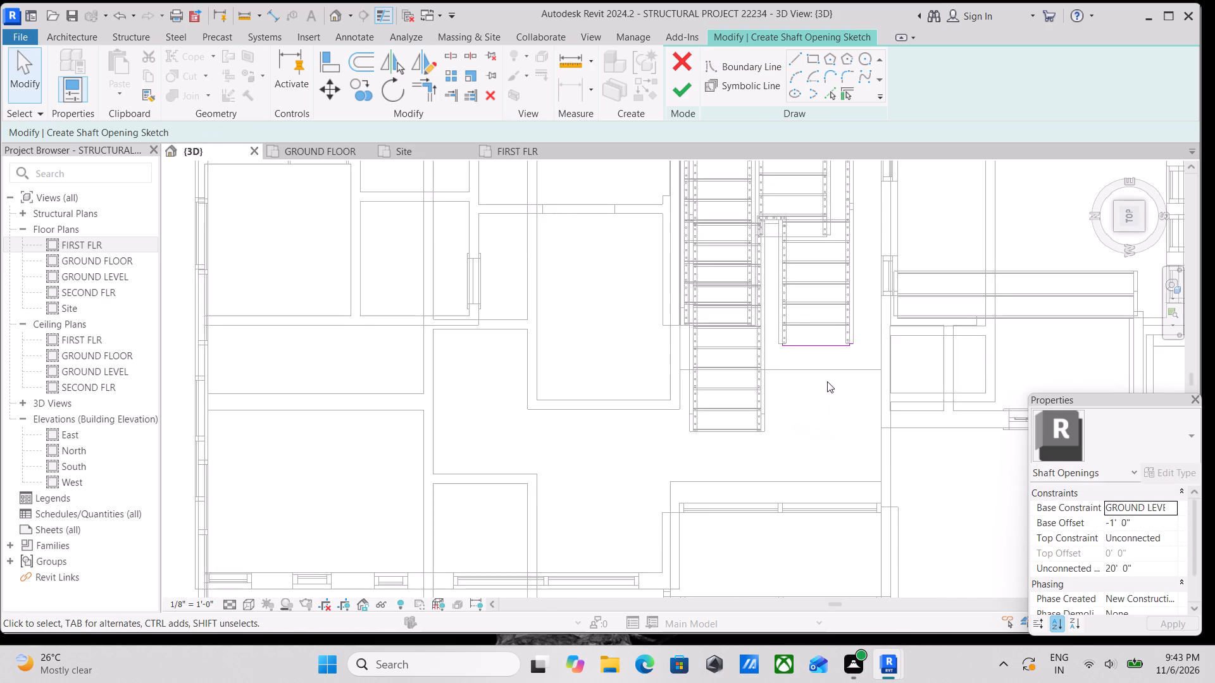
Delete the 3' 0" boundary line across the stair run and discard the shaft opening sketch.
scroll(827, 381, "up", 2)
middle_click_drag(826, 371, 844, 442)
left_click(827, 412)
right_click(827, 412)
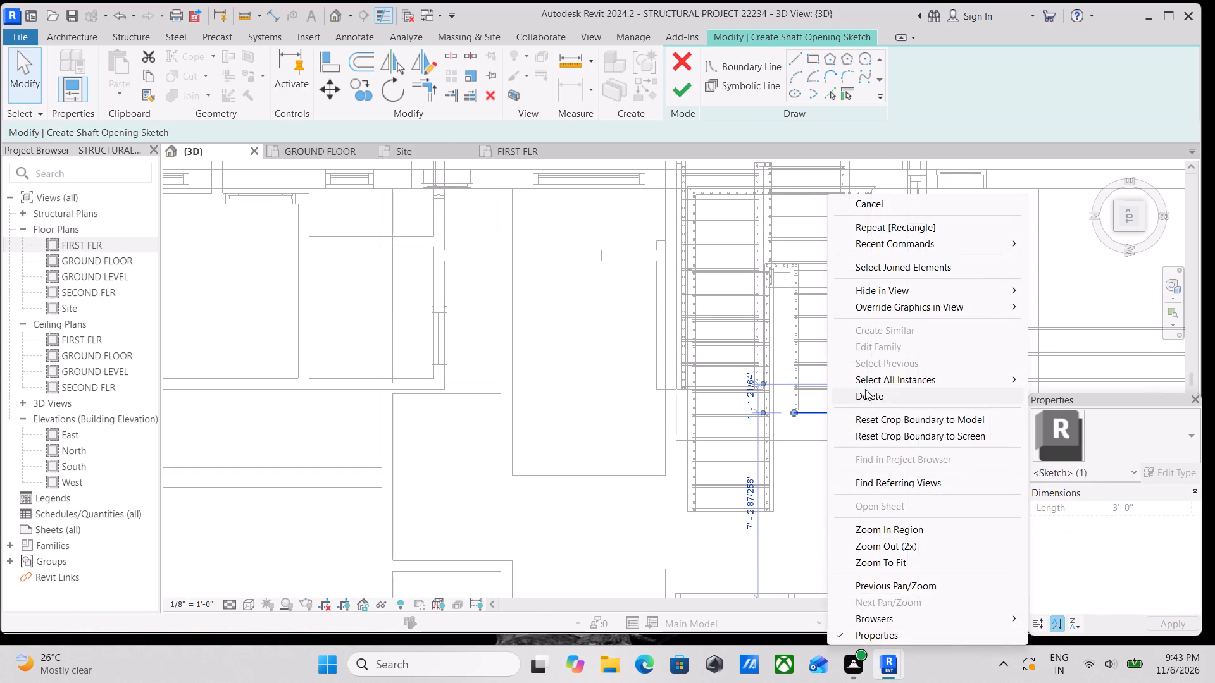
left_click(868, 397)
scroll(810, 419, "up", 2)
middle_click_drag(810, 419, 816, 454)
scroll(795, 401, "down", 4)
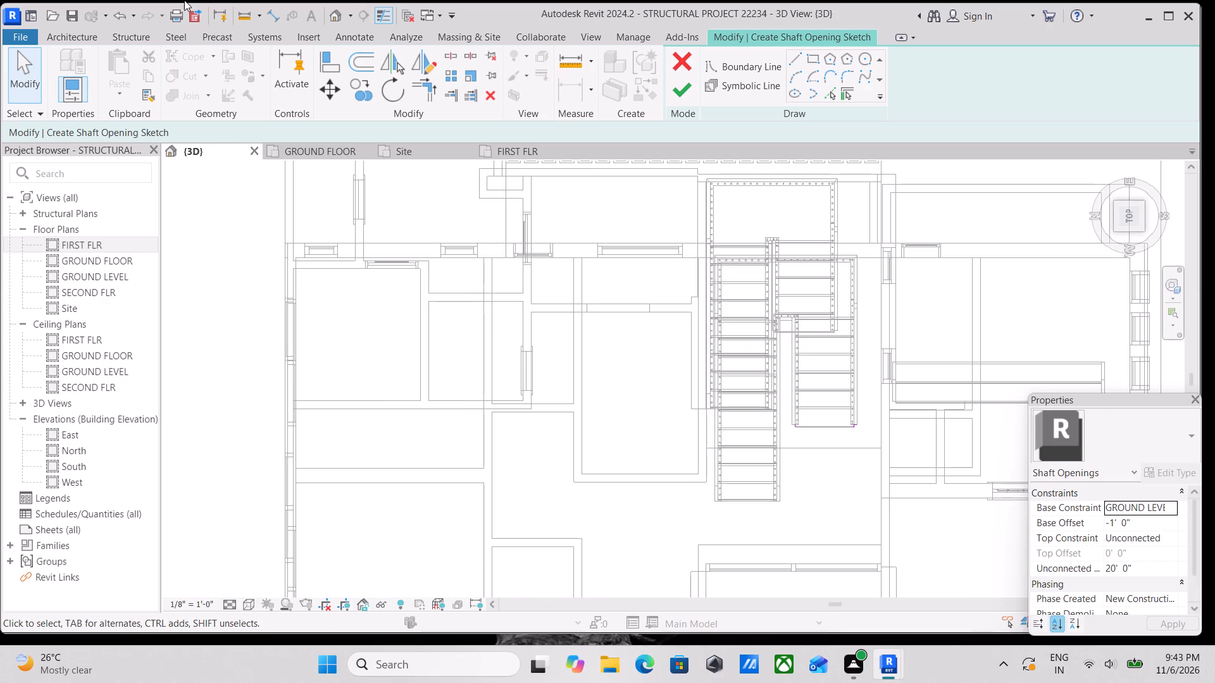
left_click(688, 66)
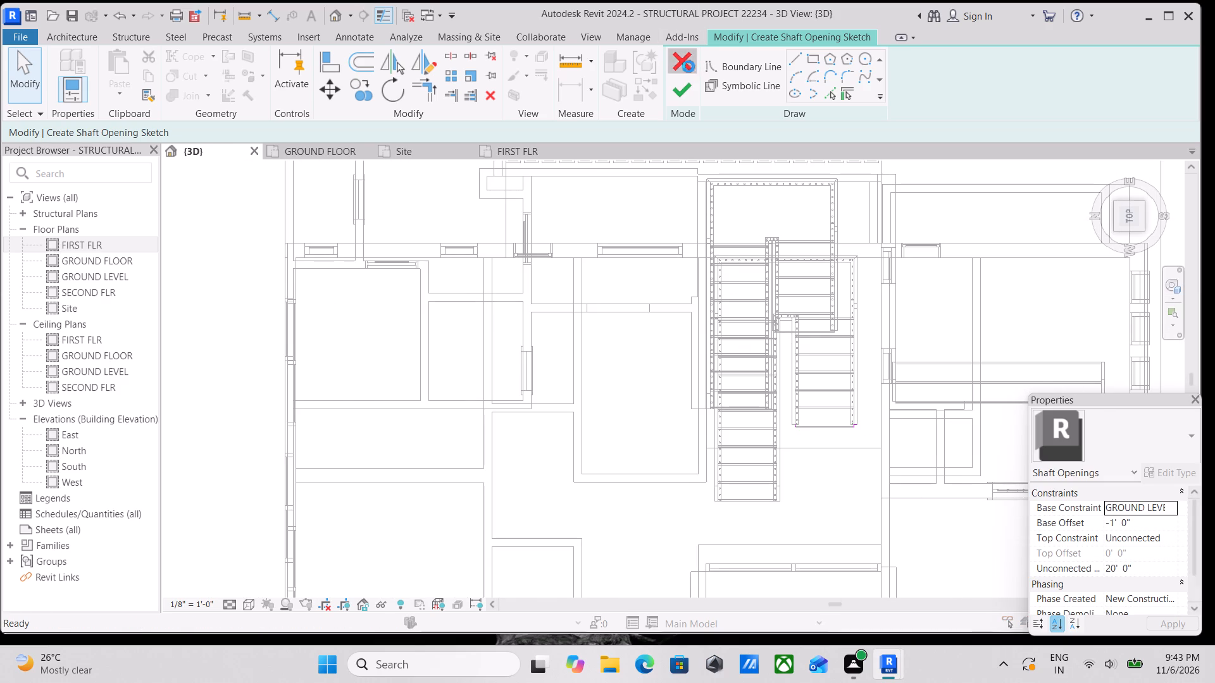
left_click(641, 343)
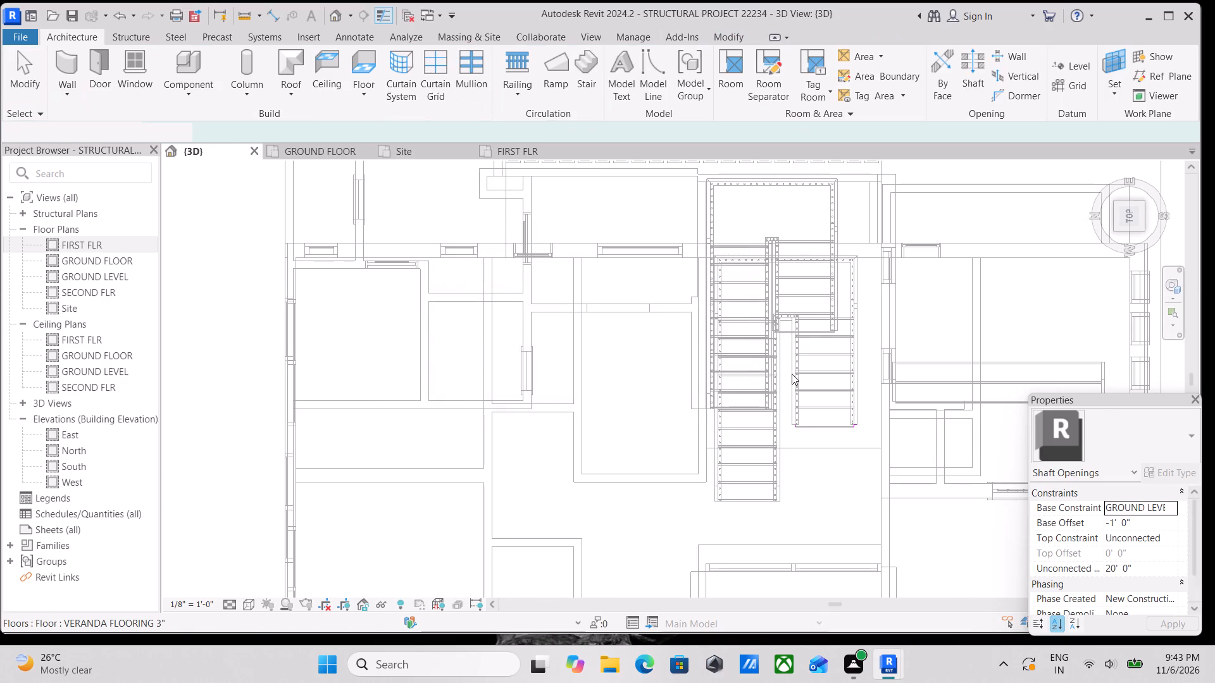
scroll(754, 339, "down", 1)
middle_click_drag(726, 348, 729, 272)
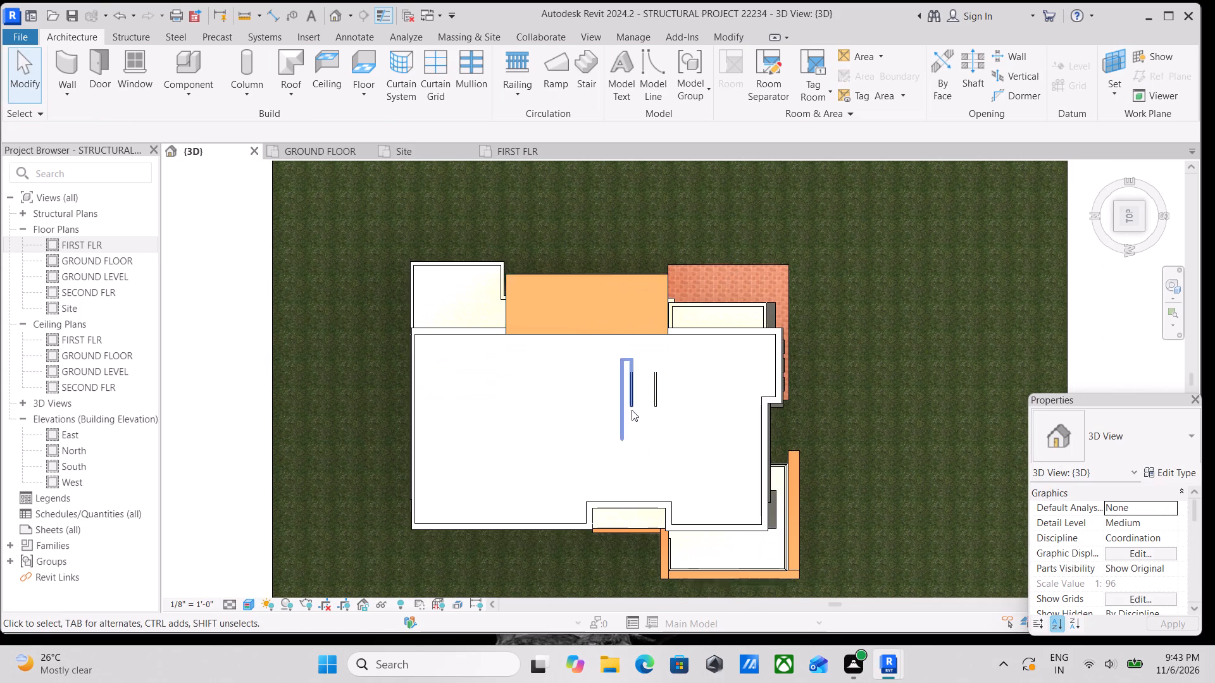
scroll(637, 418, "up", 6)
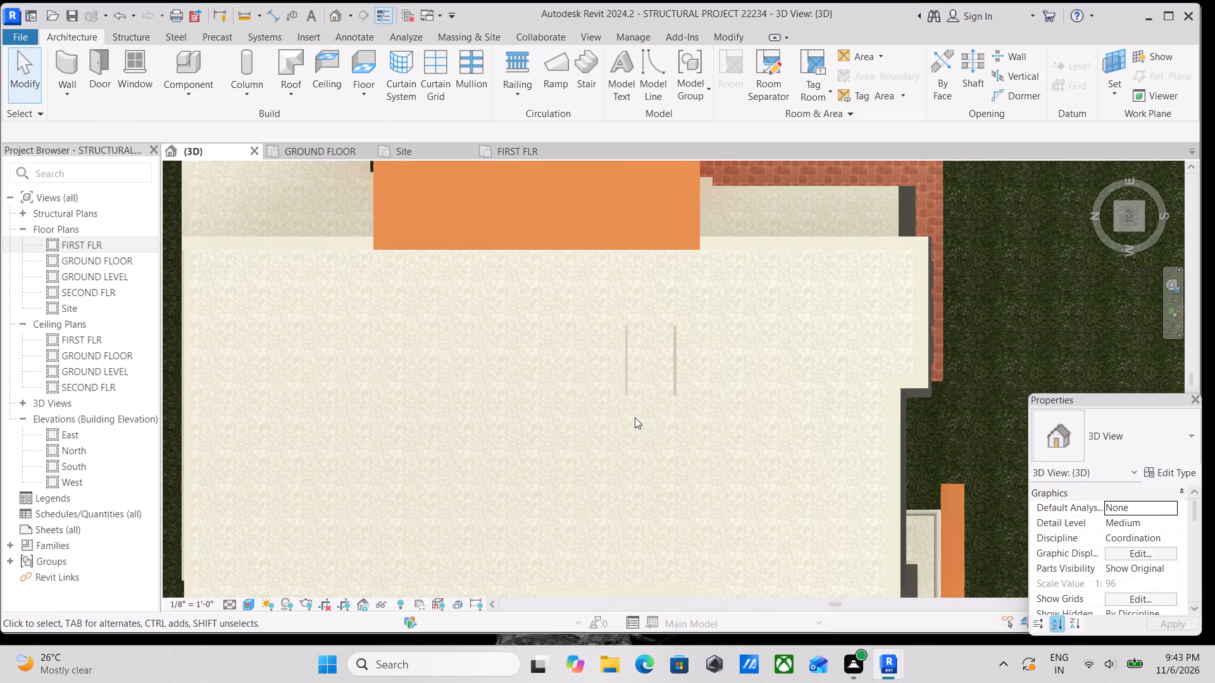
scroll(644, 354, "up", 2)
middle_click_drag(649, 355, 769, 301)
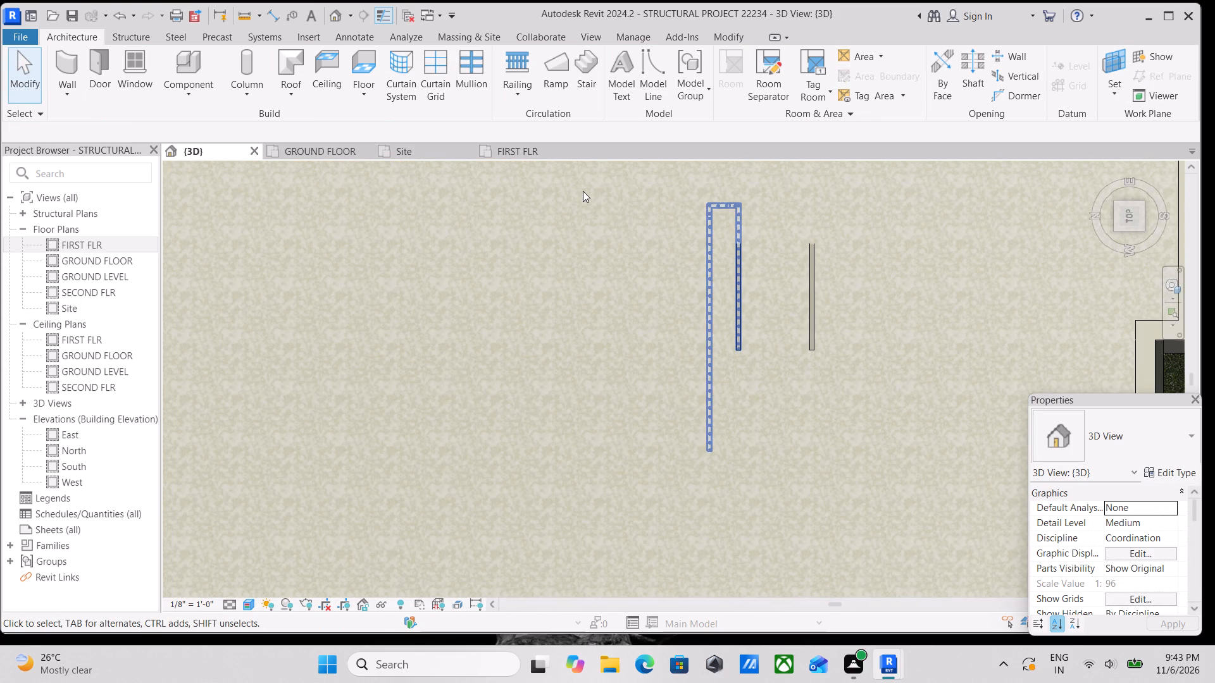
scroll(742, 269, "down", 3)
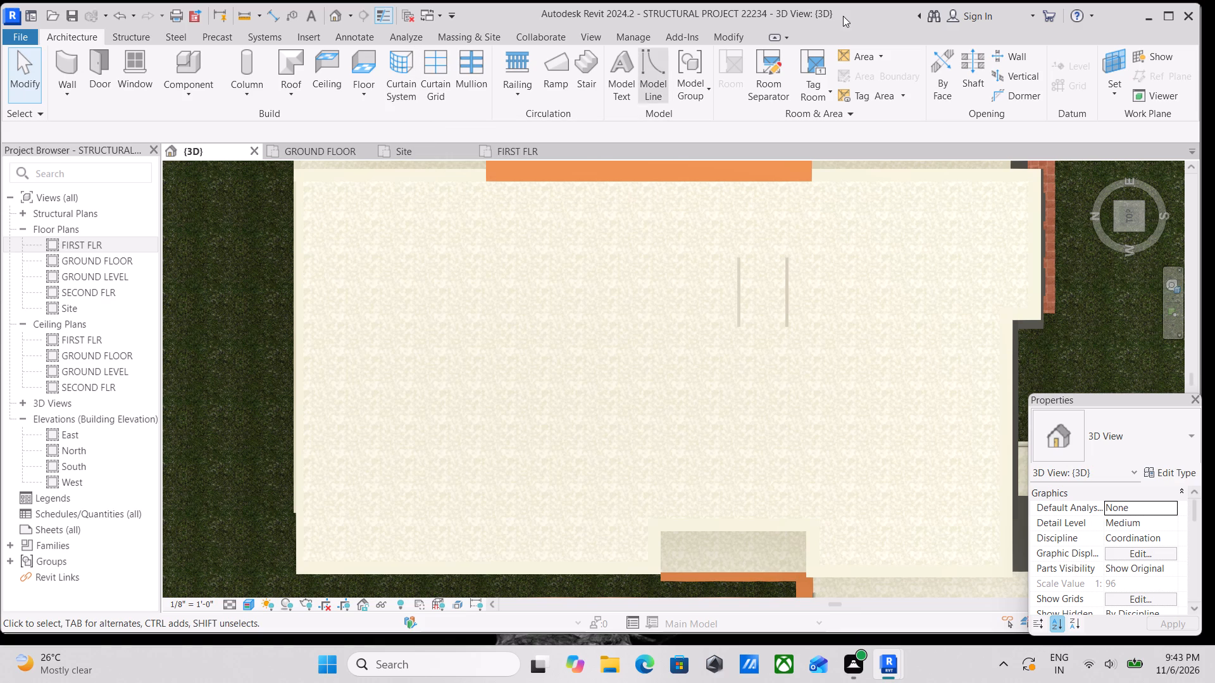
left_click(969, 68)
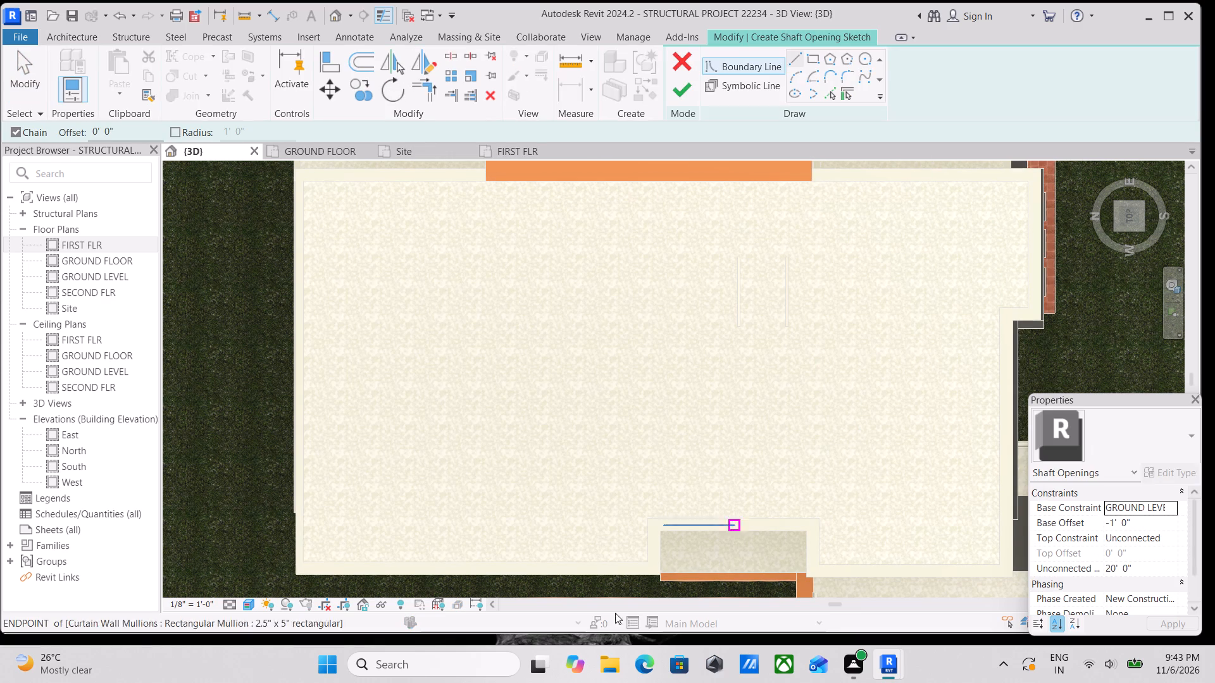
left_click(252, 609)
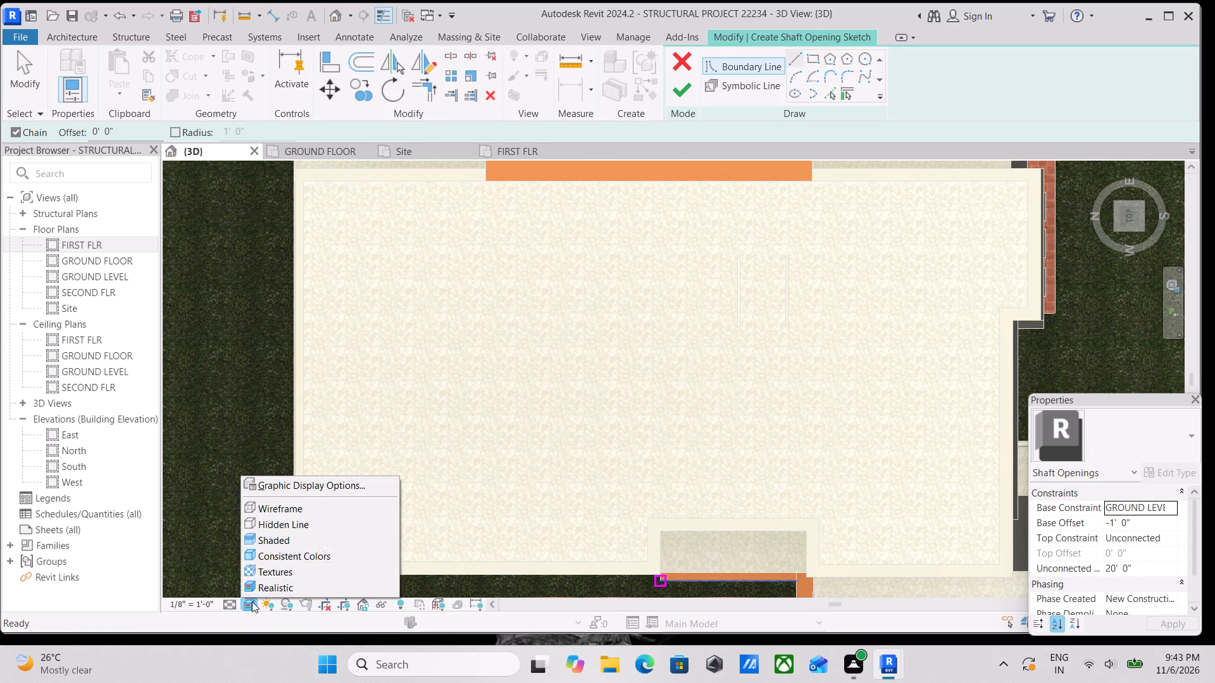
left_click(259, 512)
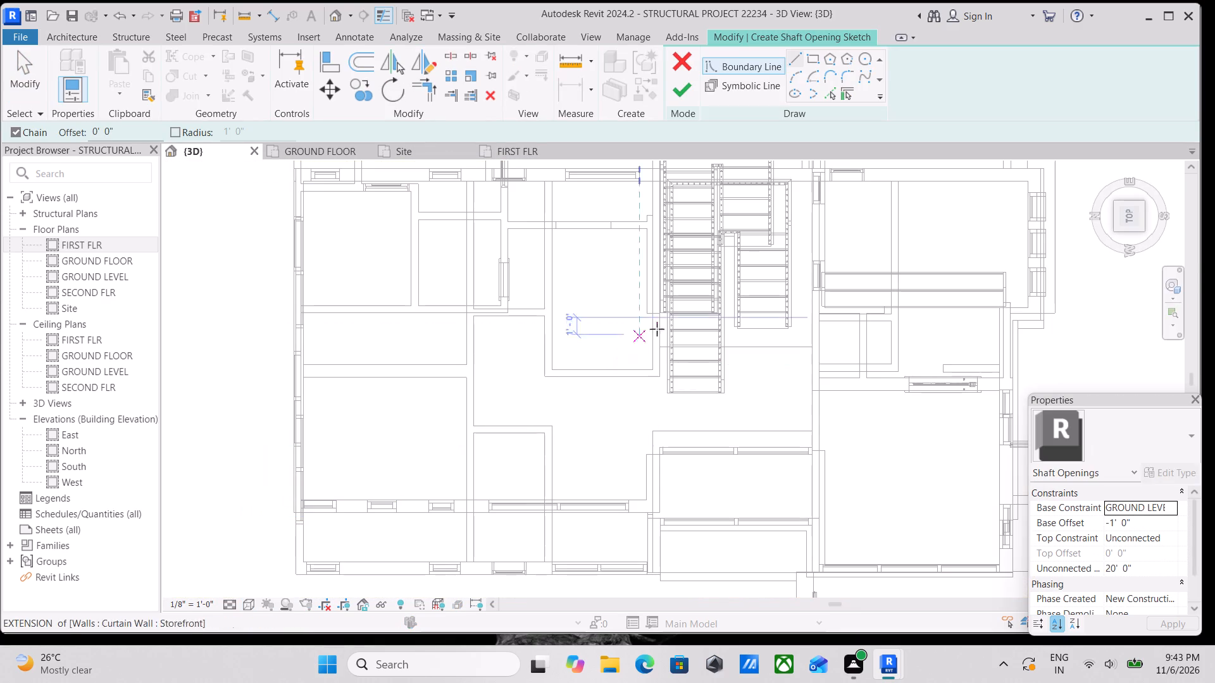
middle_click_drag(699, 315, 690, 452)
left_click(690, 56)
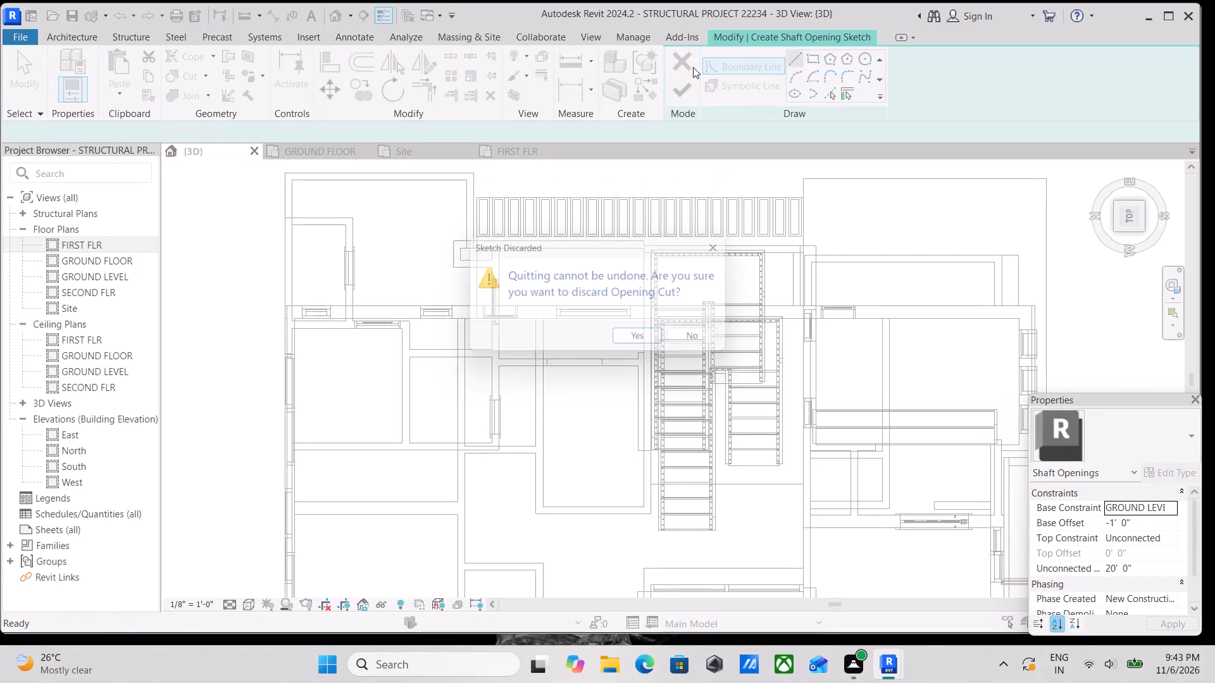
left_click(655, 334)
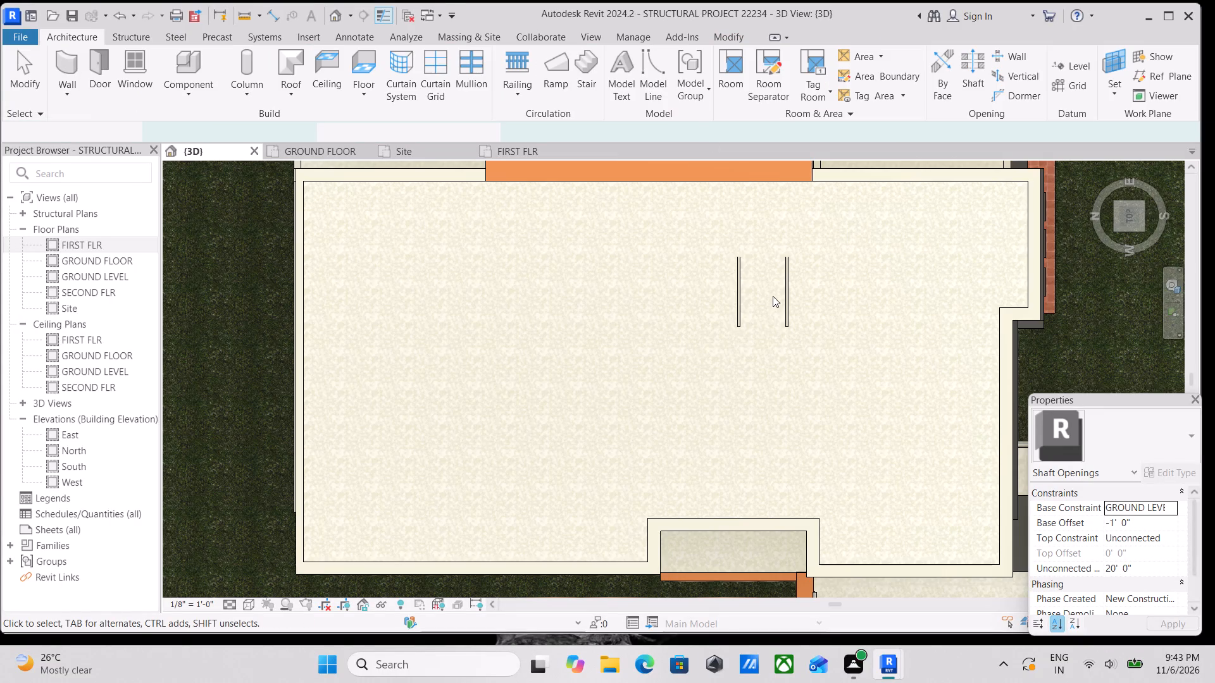
Examine the house exterior and roof from several sides in the 3D view and look through the view's properties.
scroll(773, 286, "down", 2)
middle_click_drag(773, 286, 786, 318)
scroll(780, 333, "down", 2)
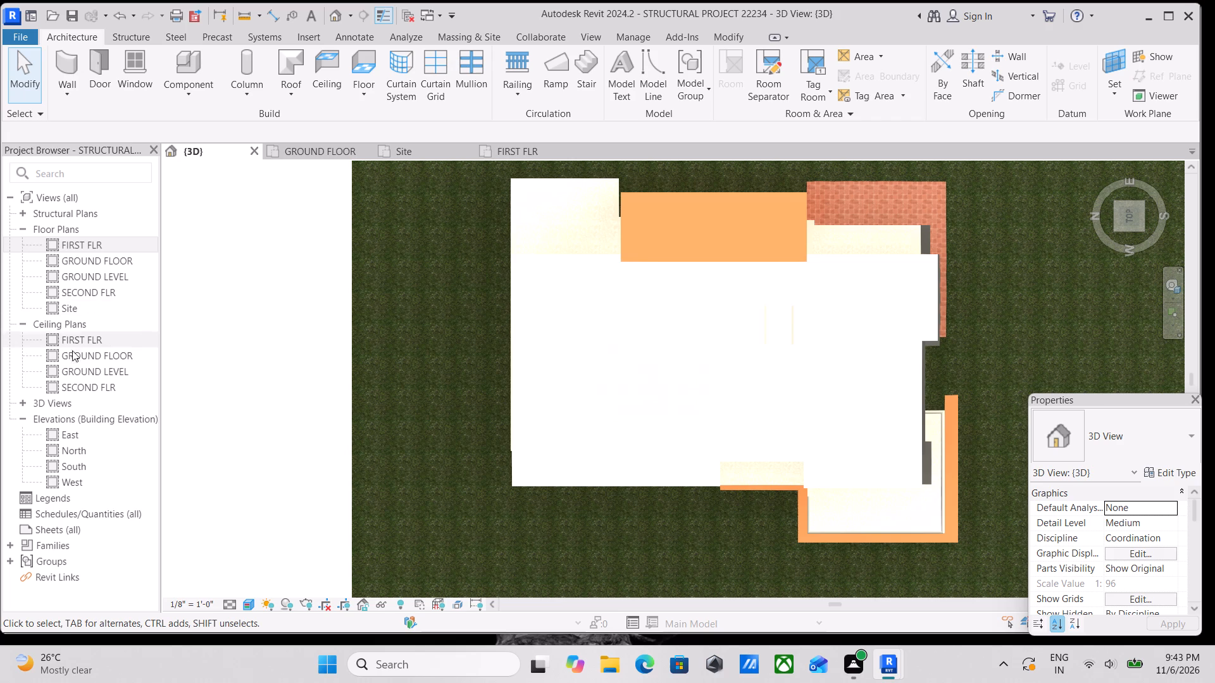
scroll(518, 282, "down", 2)
middle_click_drag(675, 348, 675, 207, "shift")
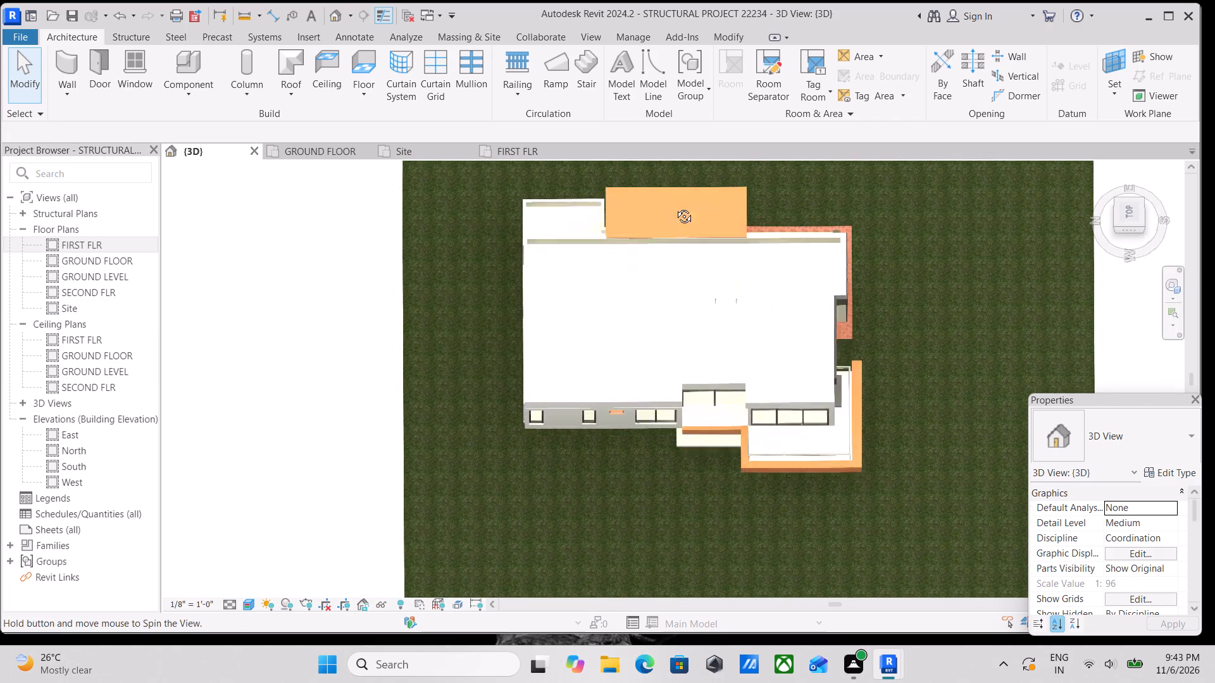
middle_click_drag(675, 207, 715, 75, "shift")
middle_click_drag(780, 259, 744, 136, "shift")
middle_click_drag(763, 249, 769, 257)
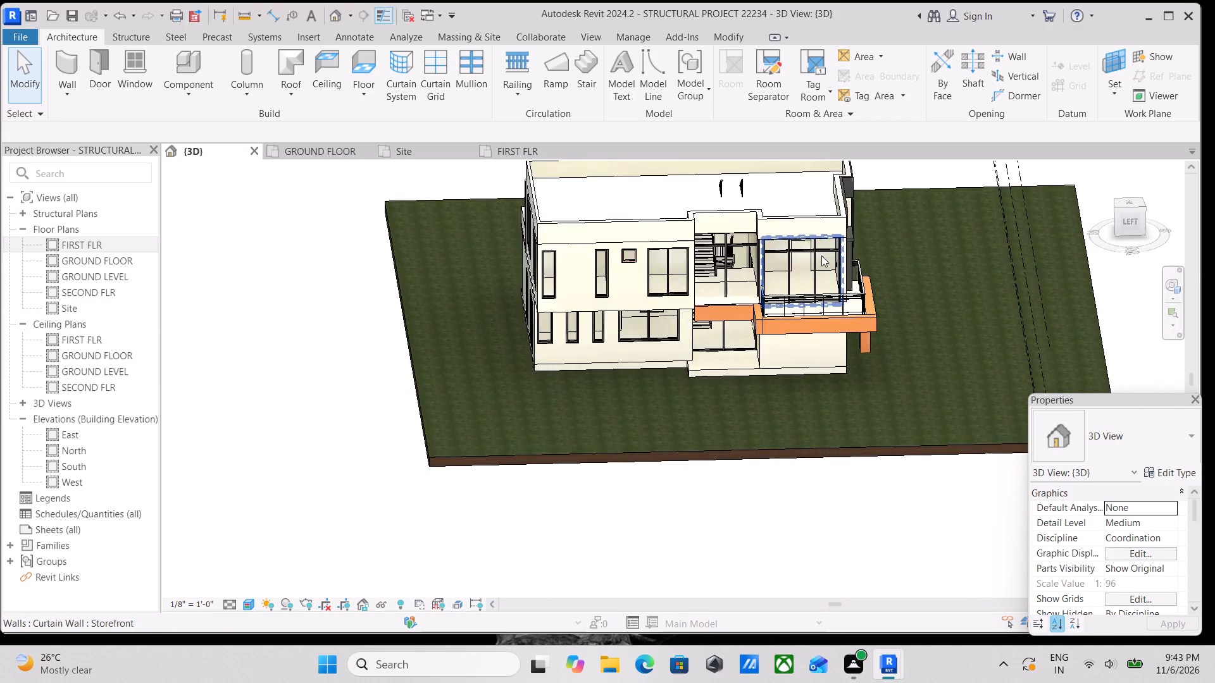
scroll(821, 255, "down", 2)
scroll(1141, 577, "down", 4)
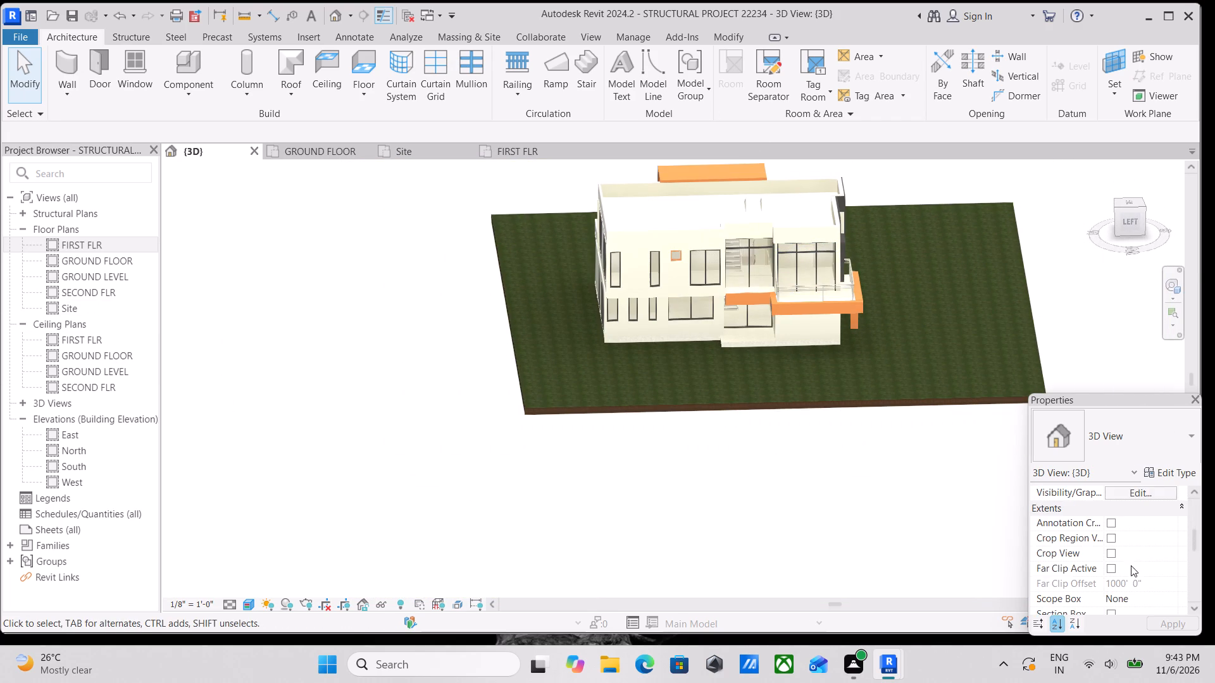
scroll(1141, 579, "down", 2)
scroll(1143, 563, "up", 3)
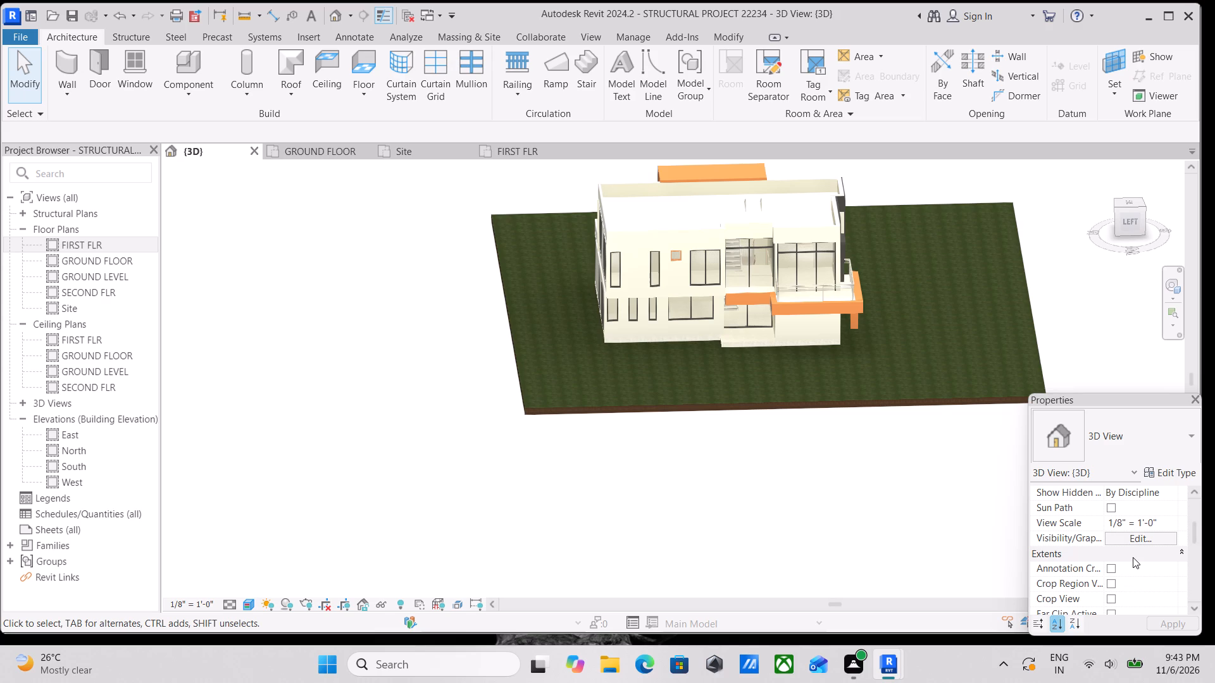
scroll(845, 454, "up", 1)
scroll(837, 364, "up", 2)
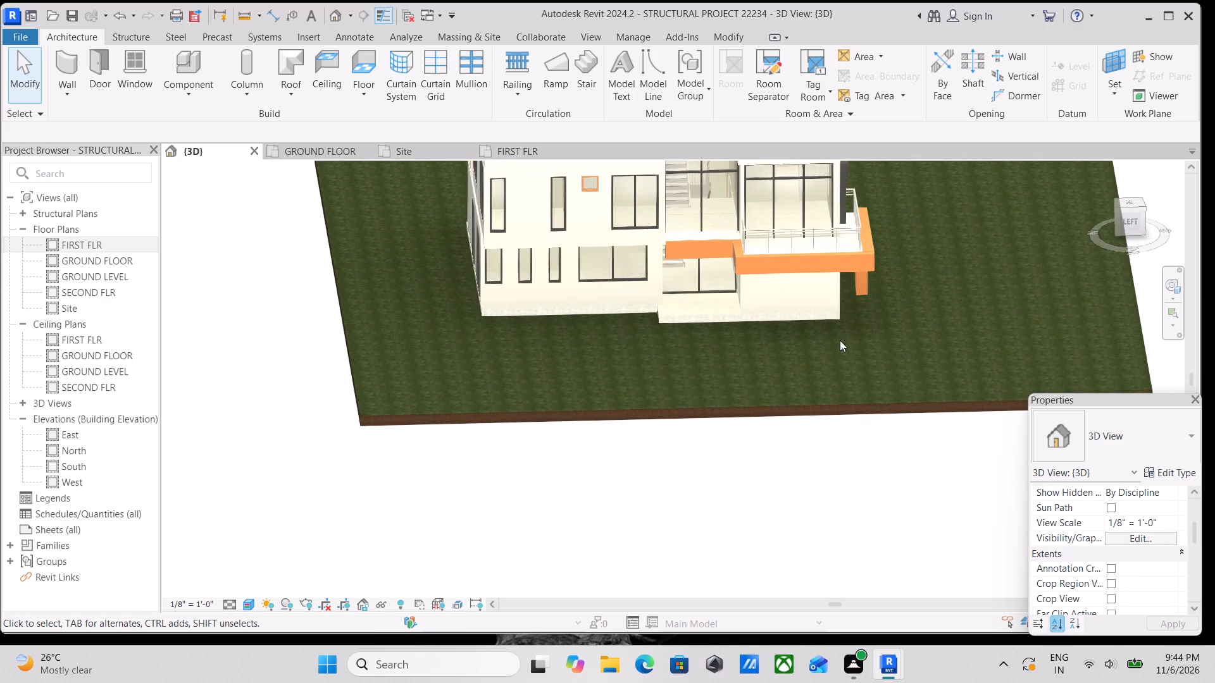
middle_click_drag(840, 340, 760, 469)
middle_click_drag(807, 413, 714, 330, "shift")
scroll(807, 413, "up", 1, "shift")
middle_click_drag(710, 355, 502, 374, "shift")
middle_click_drag(471, 368, 472, 370)
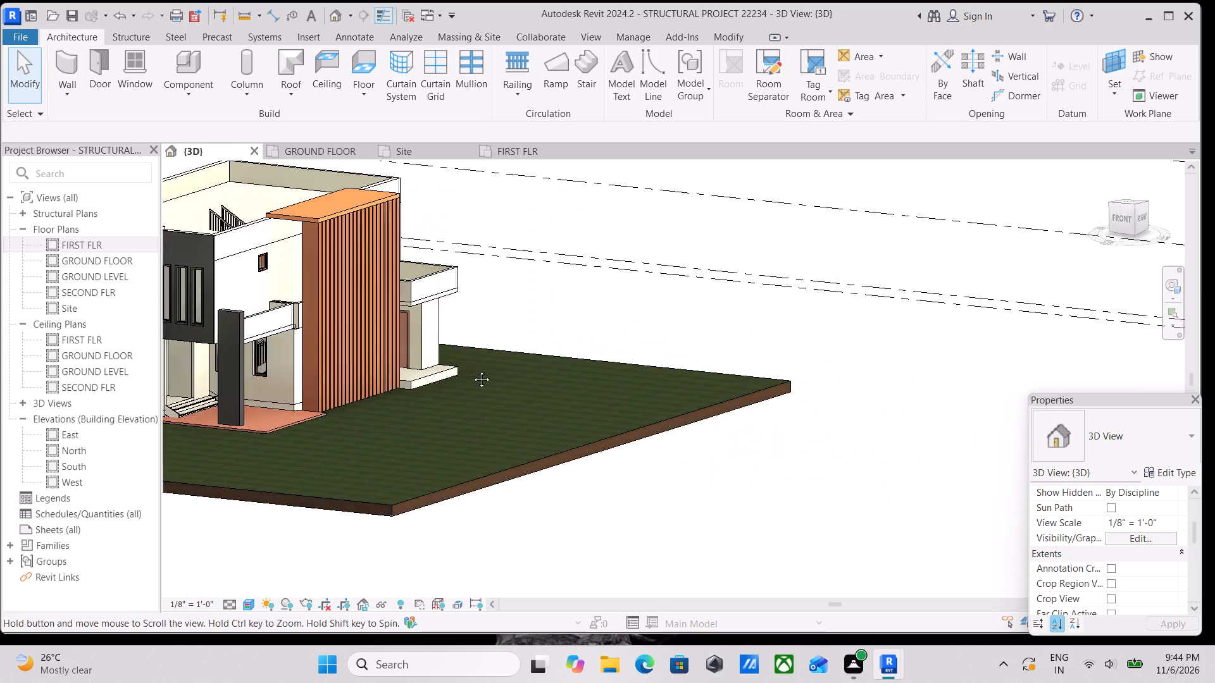
middle_click_drag(472, 370, 871, 400)
middle_click_drag(852, 400, 540, 412, "shift")
middle_click_drag(783, 362, 673, 357, "shift")
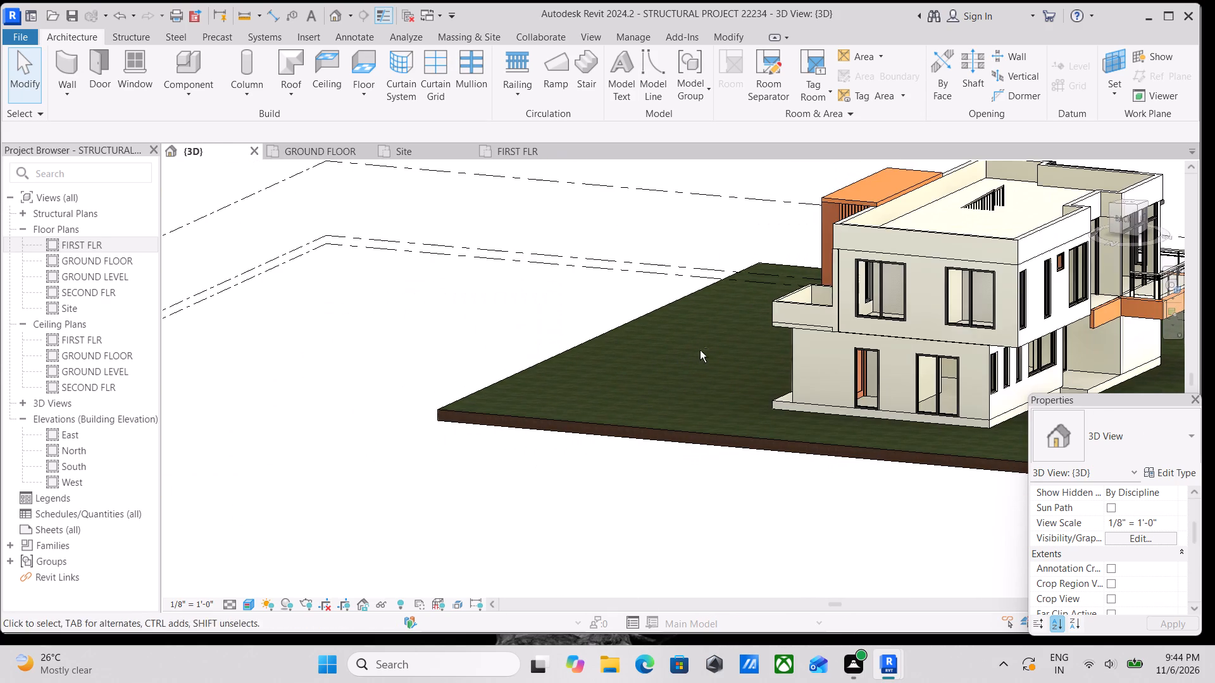
middle_click_drag(908, 338, 713, 344)
scroll(725, 336, "up", 3)
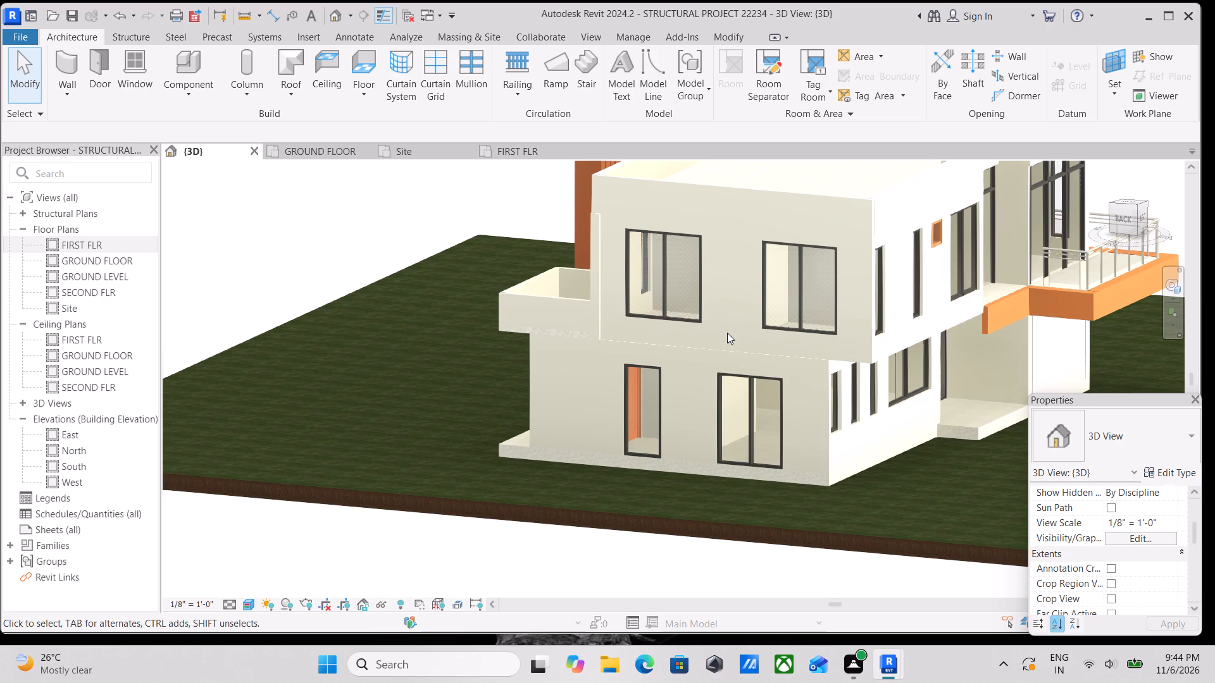
scroll(869, 362, "up", 1)
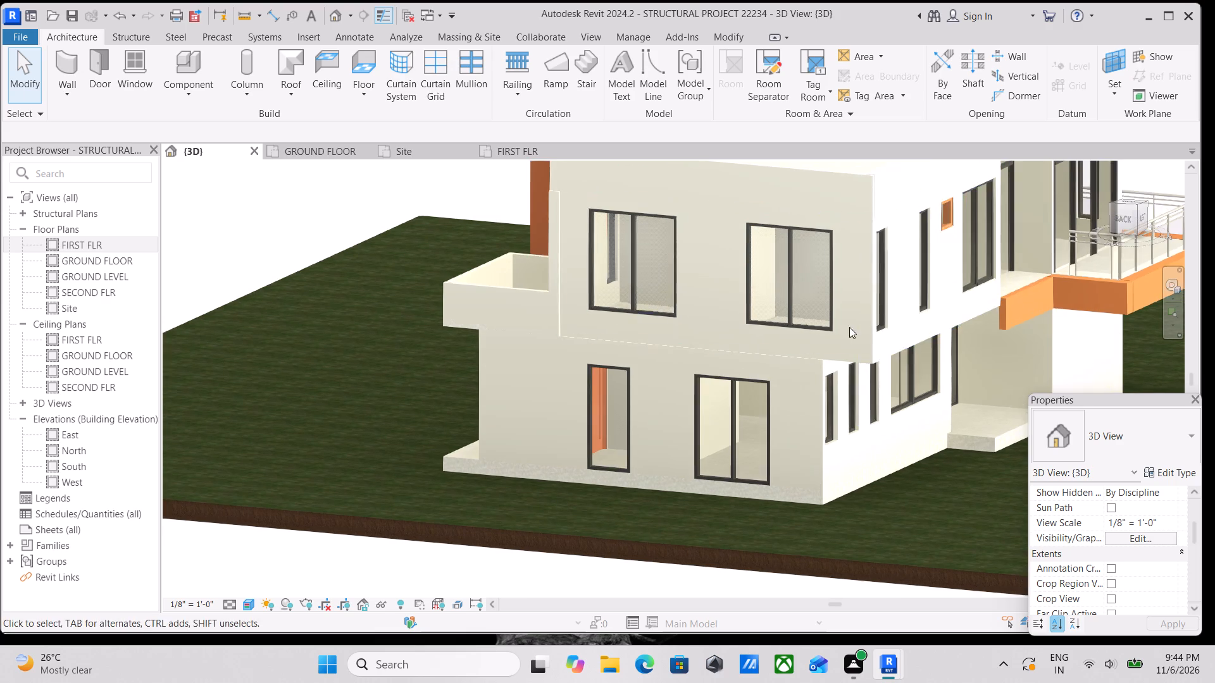
scroll(849, 313, "down", 2)
middle_click_drag(849, 313, 713, 369)
scroll(824, 367, "down", 1)
middle_click_drag(825, 367, 829, 378)
scroll(830, 378, "up", 1)
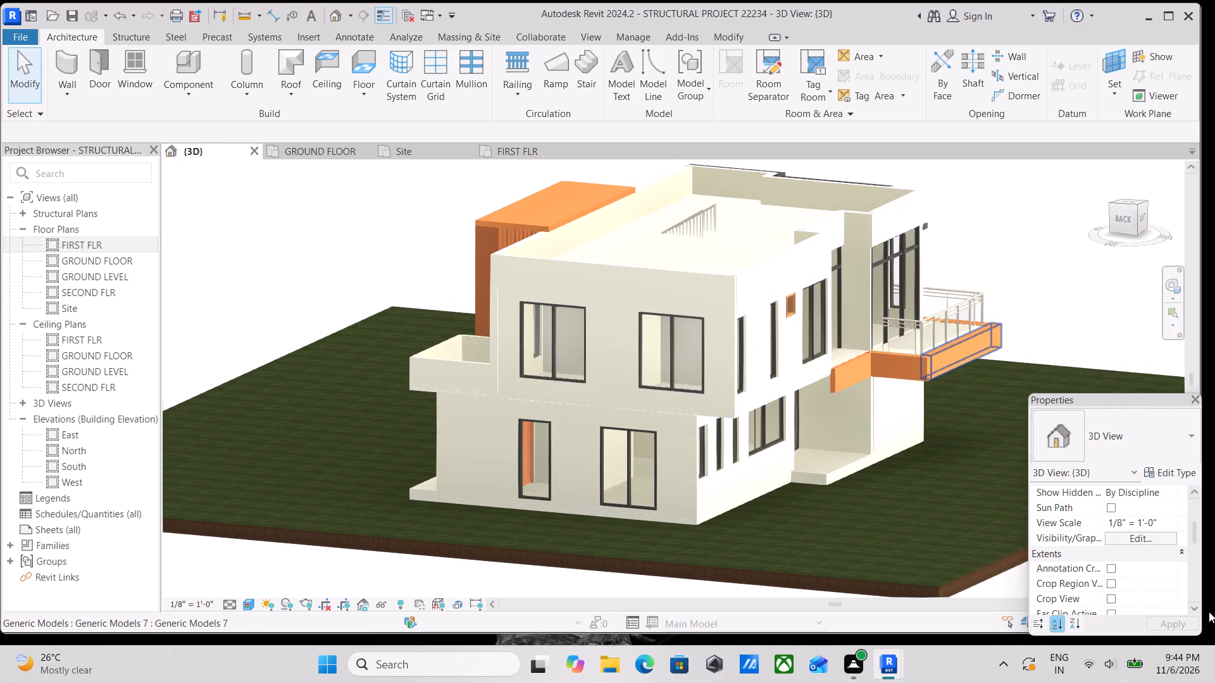
Enable the section box for the 3D view.
scroll(1041, 582, "down", 3)
scroll(1116, 554, "up", 1)
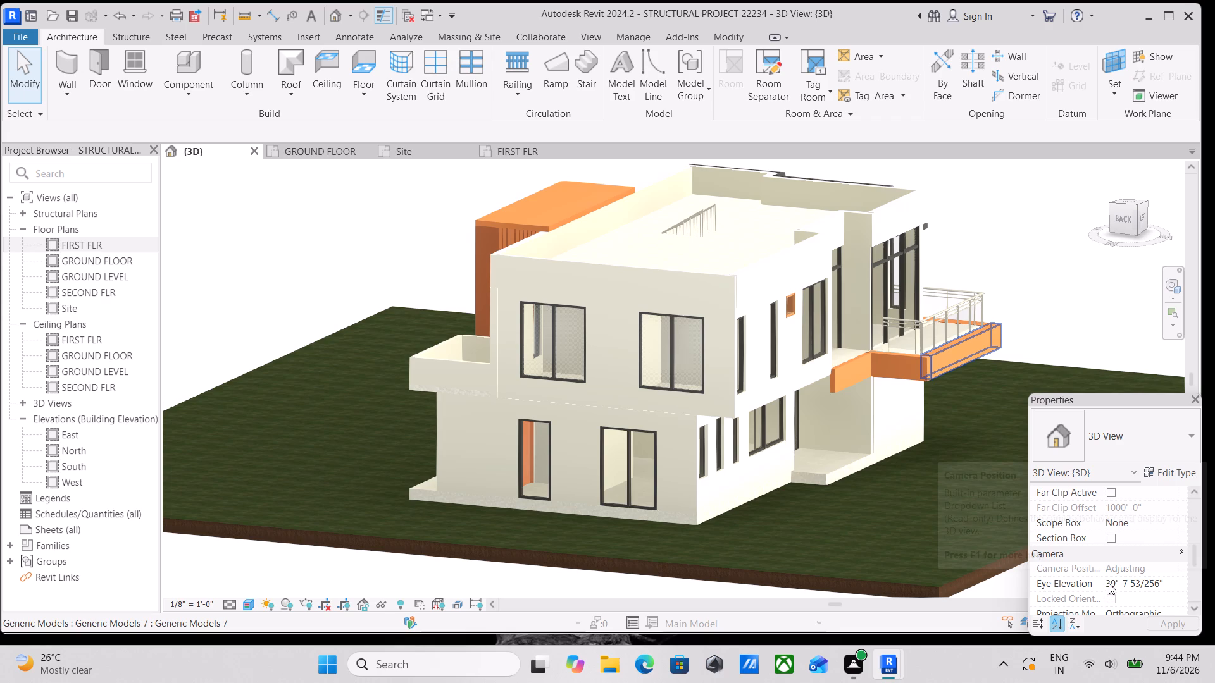
left_click(1110, 581)
Show the model from the back and pull both ends of the section box in to about the site's edges.
scroll(777, 381, "down", 3)
scroll(801, 319, "down", 3)
middle_click_drag(806, 319, 807, 309)
left_click(1122, 217)
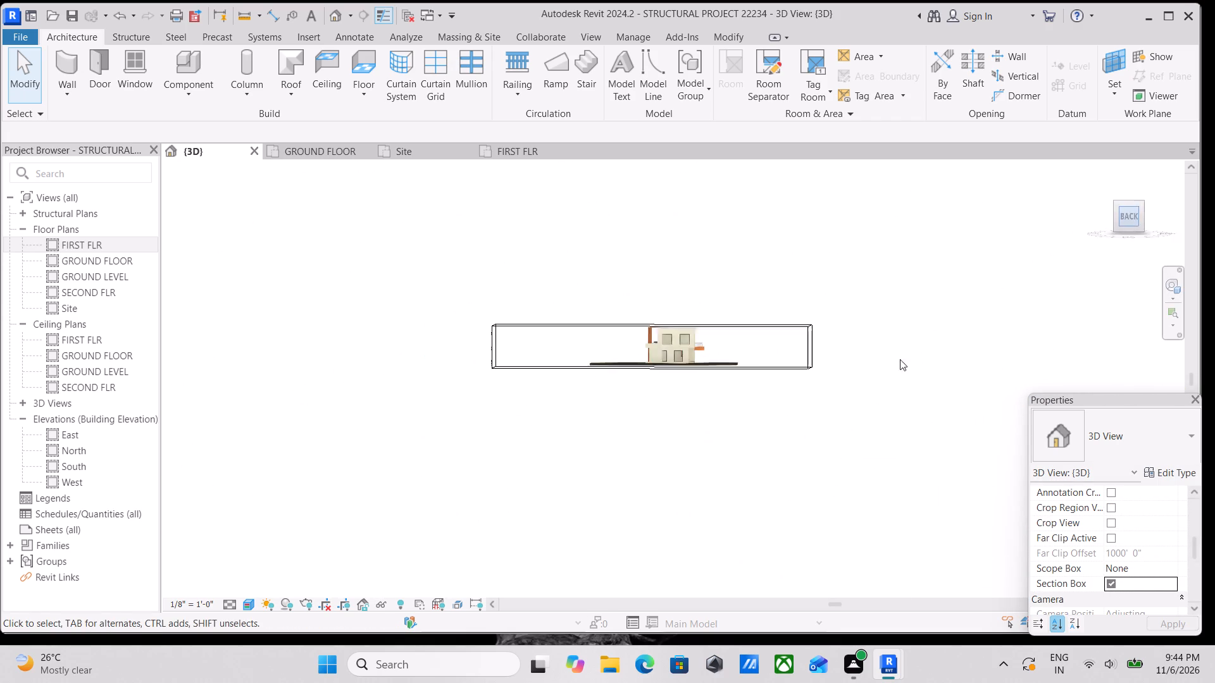
scroll(798, 386, "up", 5)
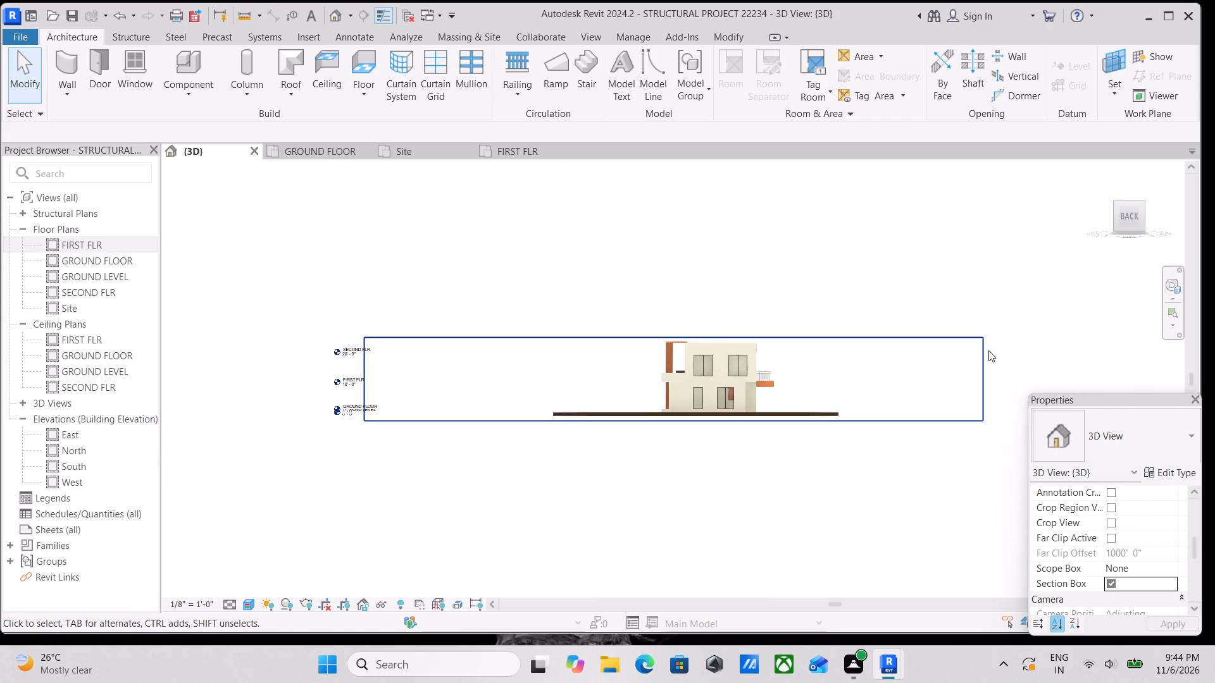
left_click(980, 364)
left_click_drag(979, 385, 904, 386)
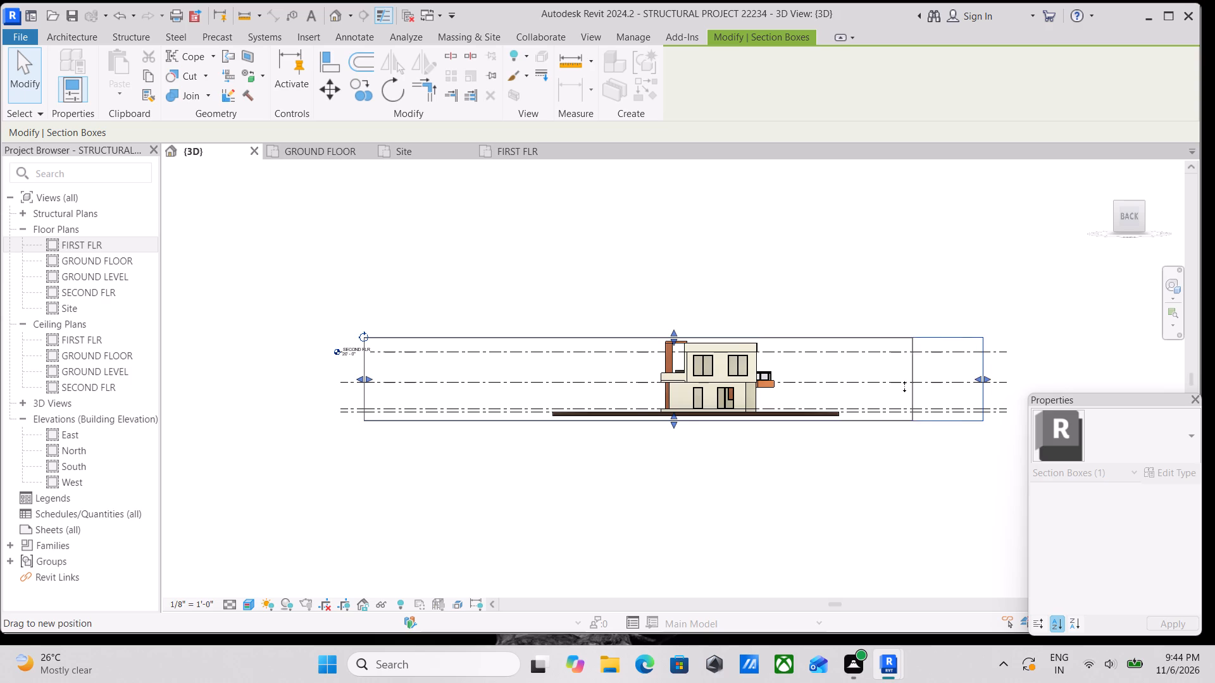
left_click_drag(904, 386, 834, 388)
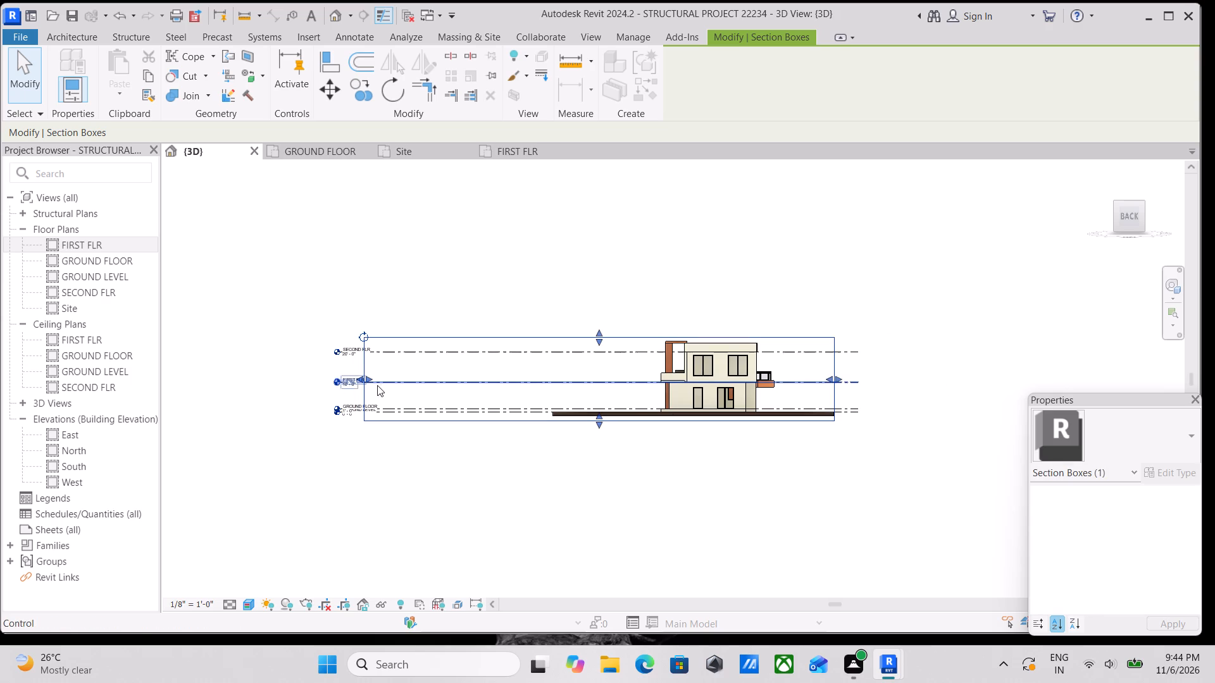
left_click_drag(370, 381, 547, 384)
Lower the top of the section box below the roof slab, cutting through the first-floor windows.
scroll(718, 344, "up", 3)
left_click_drag(671, 341, 673, 366)
scroll(700, 373, "down", 1)
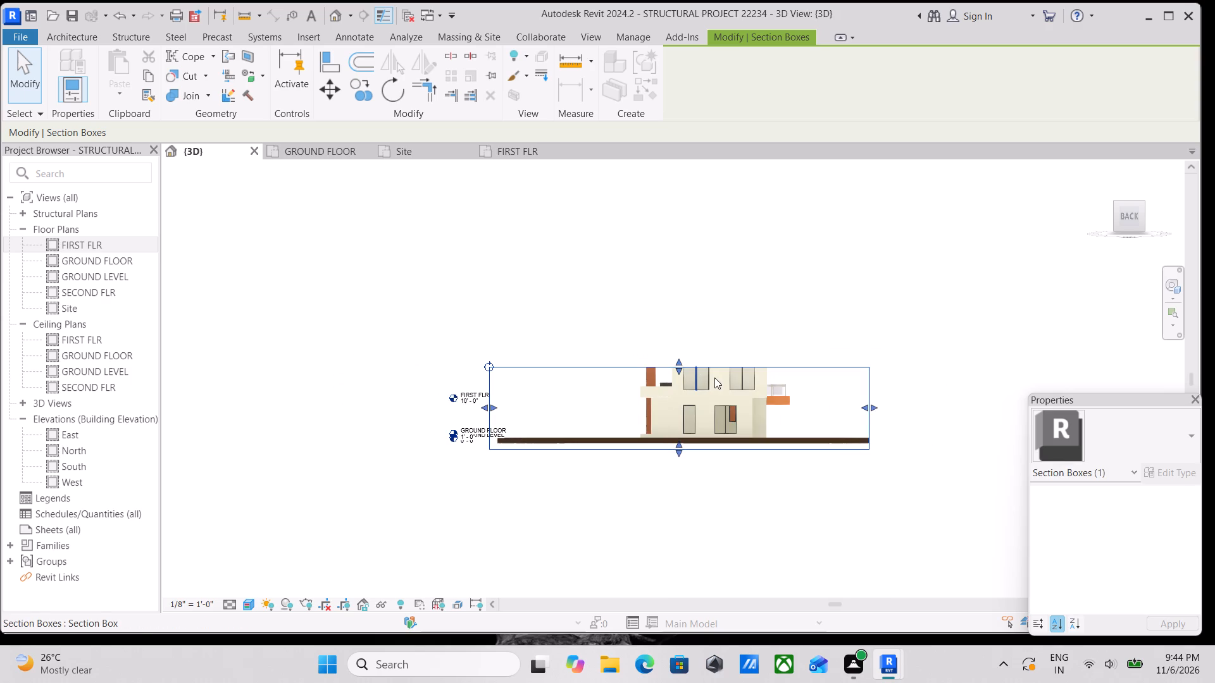
Examine the sectioned model from several angles, checking the staircase, first-floor rooms and cut walls.
middle_click_drag(714, 378, 619, 479, "shift")
middle_click_drag(851, 306, 657, 463, "shift")
scroll(657, 463, "up", 3, "shift")
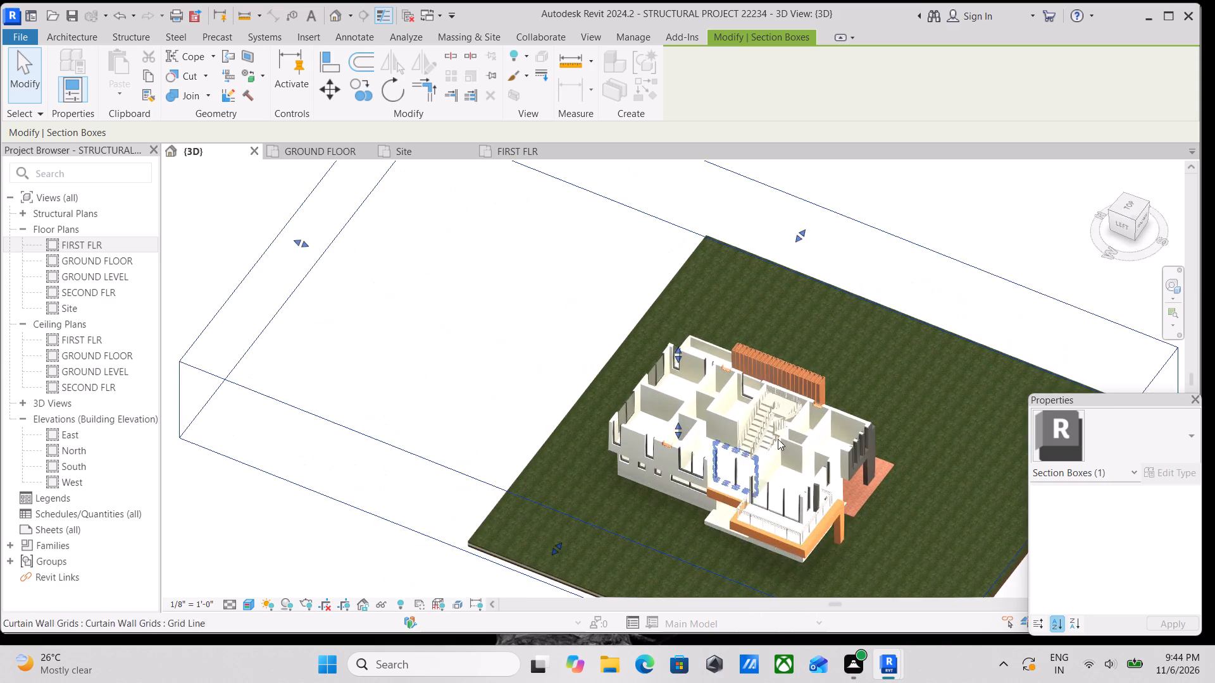
scroll(795, 430, "up", 3)
middle_click_drag(760, 376, 768, 379, "shift")
scroll(796, 390, "up", 2)
middle_click_drag(827, 367, 963, 293, "shift")
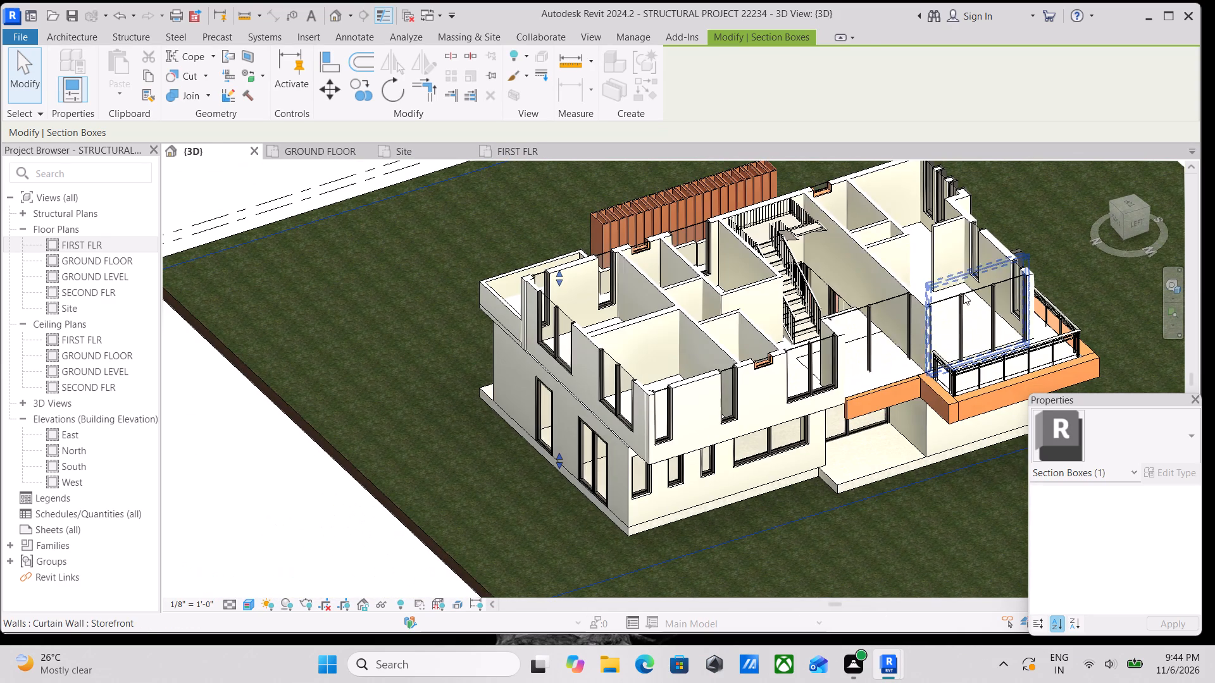
scroll(817, 243, "up", 4)
middle_click_drag(858, 253, 956, 206)
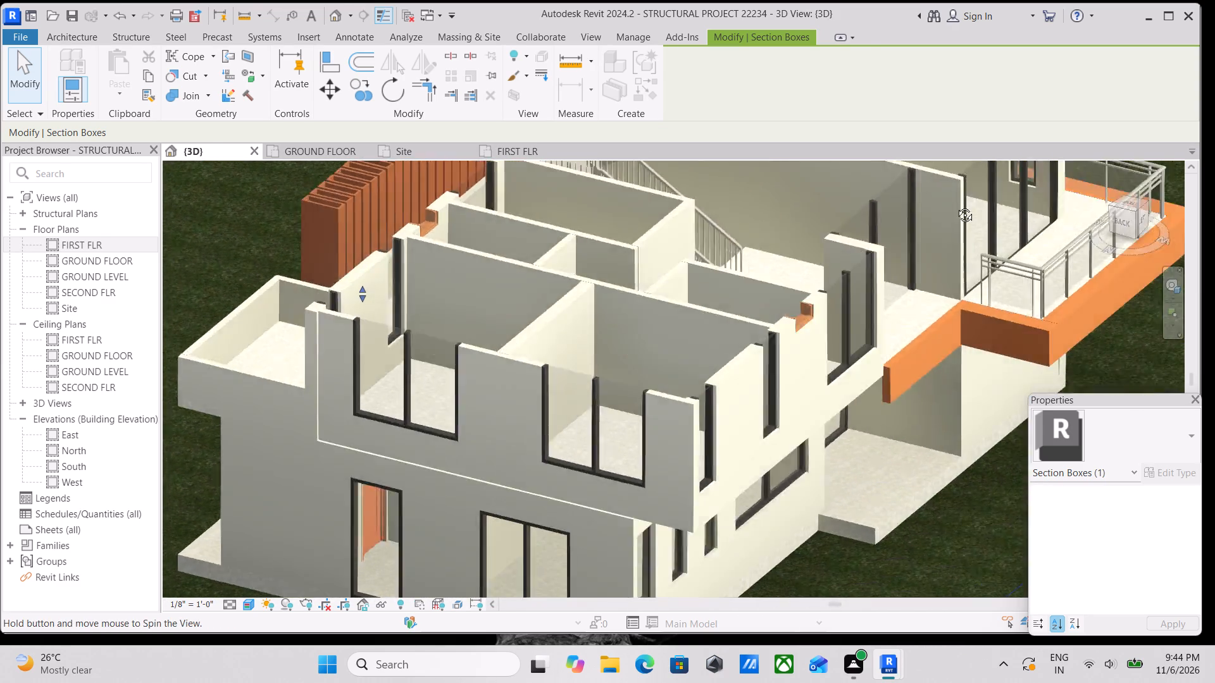
middle_click_drag(956, 206, 965, 199)
scroll(965, 200, "up", 1, "shift")
scroll(857, 275, "down", 3)
middle_click_drag(852, 270, 934, 219)
scroll(886, 276, "down", 2)
middle_click_drag(885, 277, 921, 243, "shift")
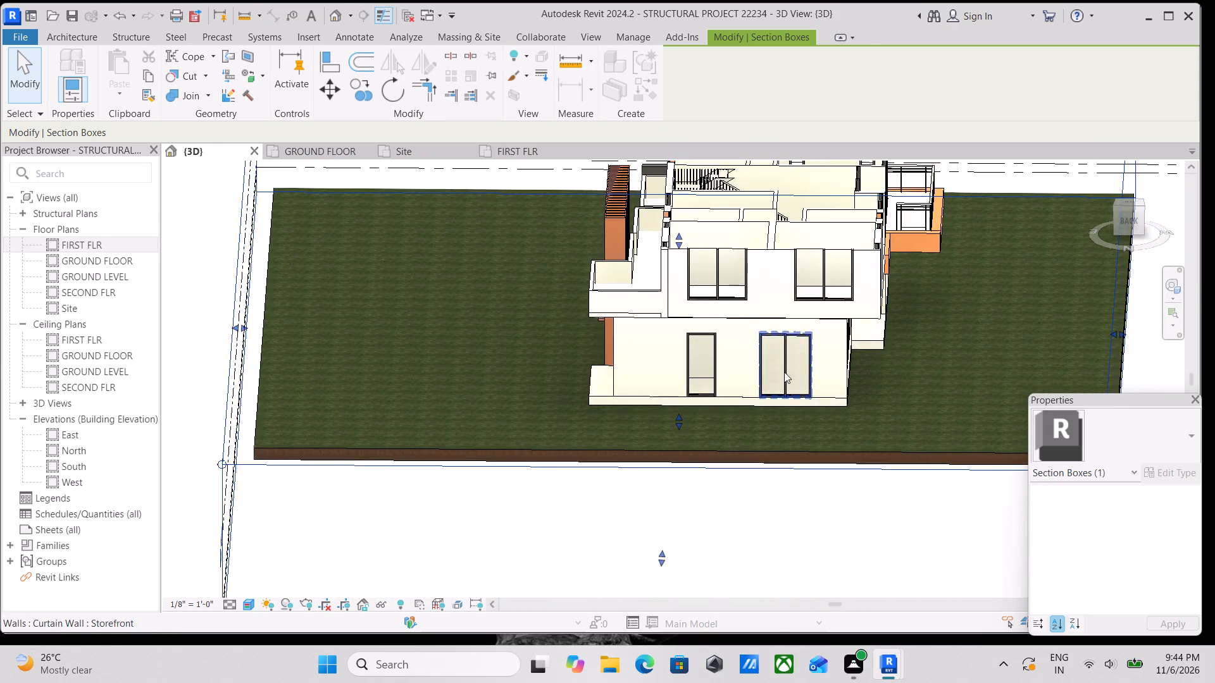
Show the model from the back and raise the top of the section box above the first-floor windows.
scroll(784, 368, "down", 4)
left_click(1123, 216)
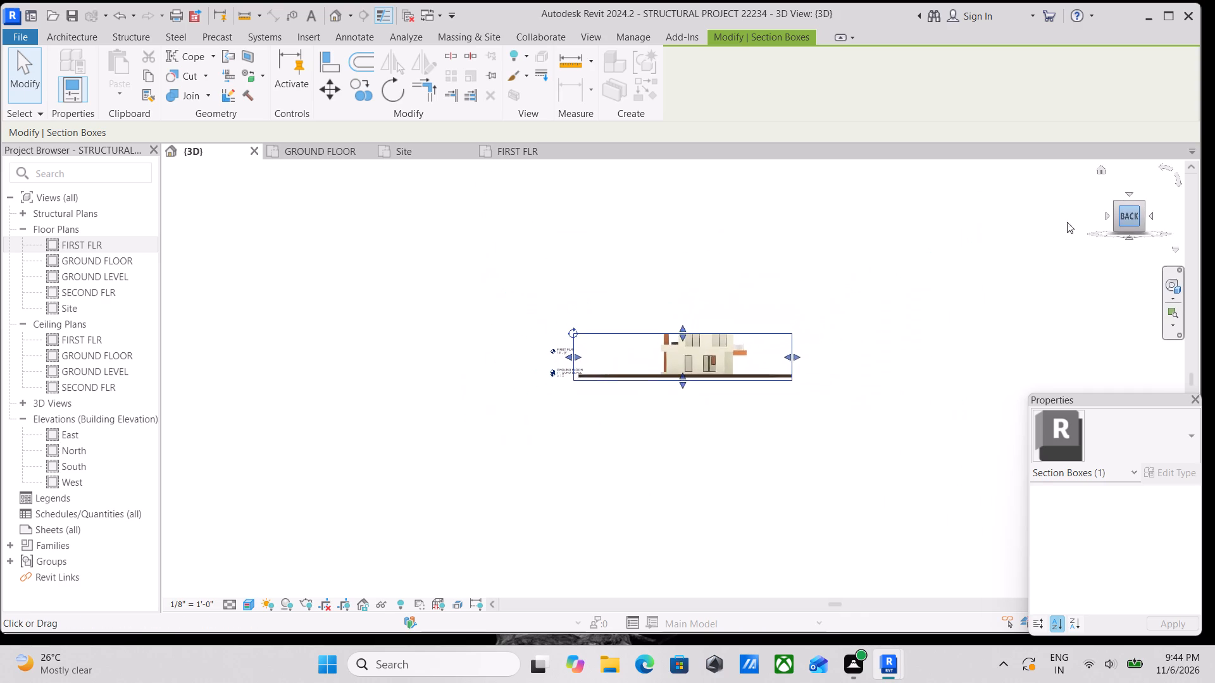
scroll(794, 295, "up", 5)
scroll(627, 377, "up", 11)
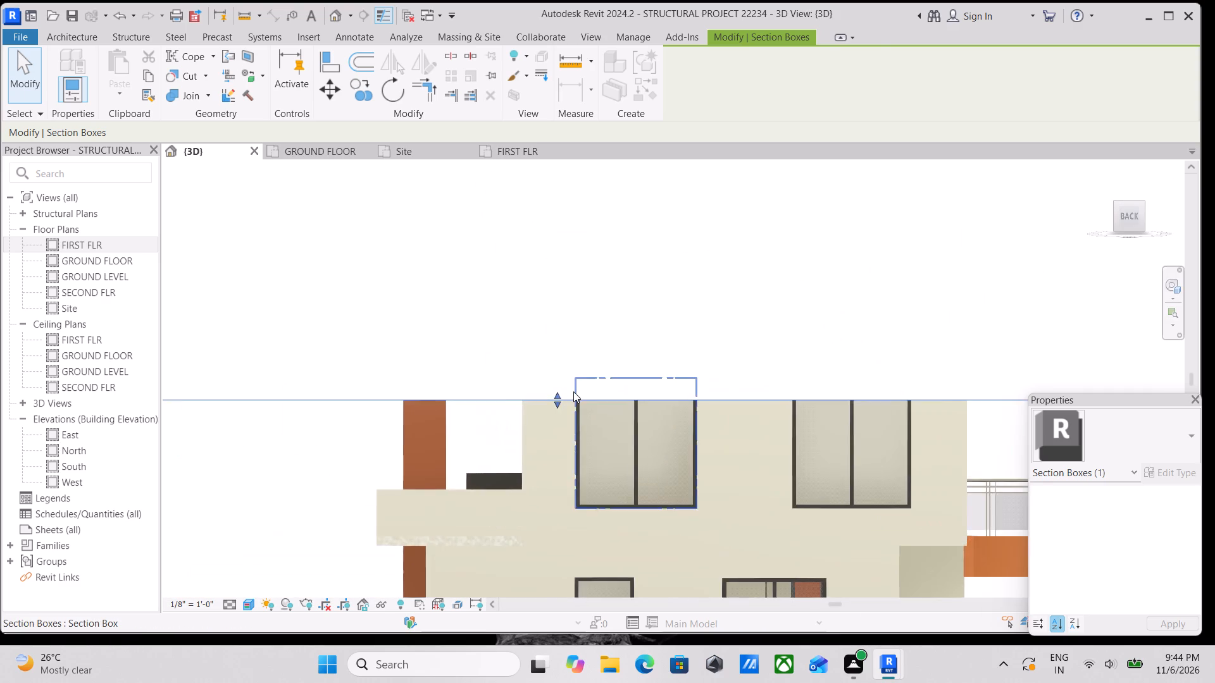
scroll(573, 391, "up", 5)
left_click_drag(552, 401, 559, 317)
scroll(568, 317, "down", 2)
scroll(666, 271, "down", 2)
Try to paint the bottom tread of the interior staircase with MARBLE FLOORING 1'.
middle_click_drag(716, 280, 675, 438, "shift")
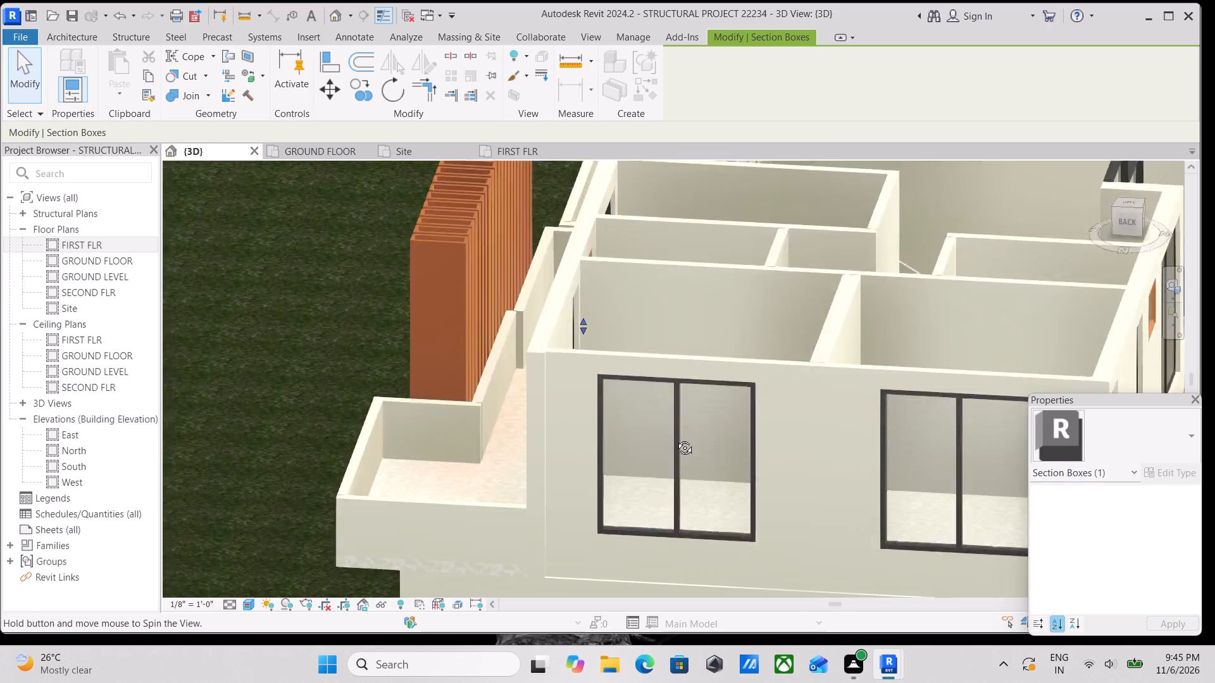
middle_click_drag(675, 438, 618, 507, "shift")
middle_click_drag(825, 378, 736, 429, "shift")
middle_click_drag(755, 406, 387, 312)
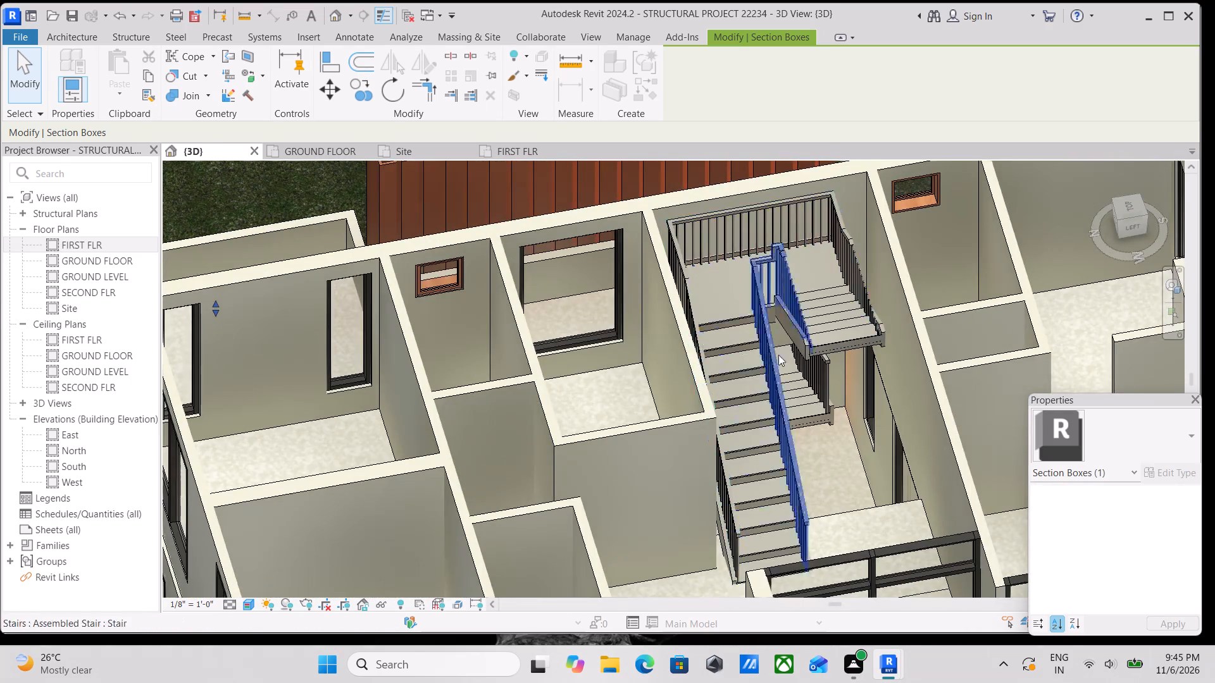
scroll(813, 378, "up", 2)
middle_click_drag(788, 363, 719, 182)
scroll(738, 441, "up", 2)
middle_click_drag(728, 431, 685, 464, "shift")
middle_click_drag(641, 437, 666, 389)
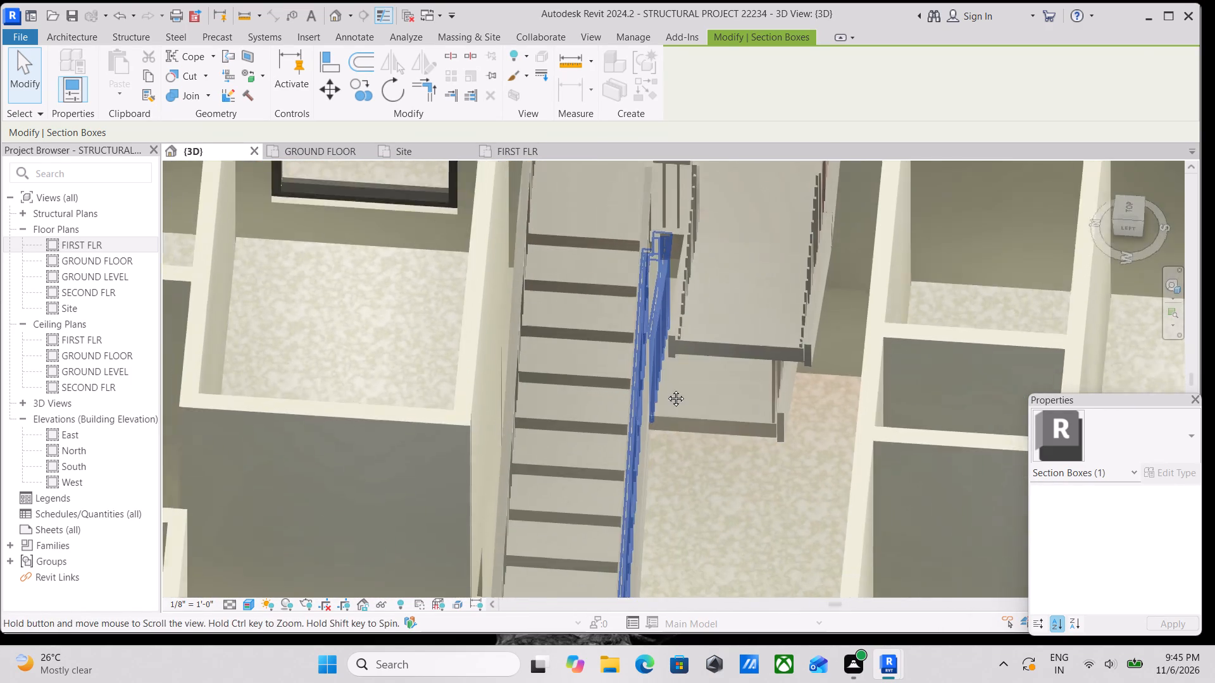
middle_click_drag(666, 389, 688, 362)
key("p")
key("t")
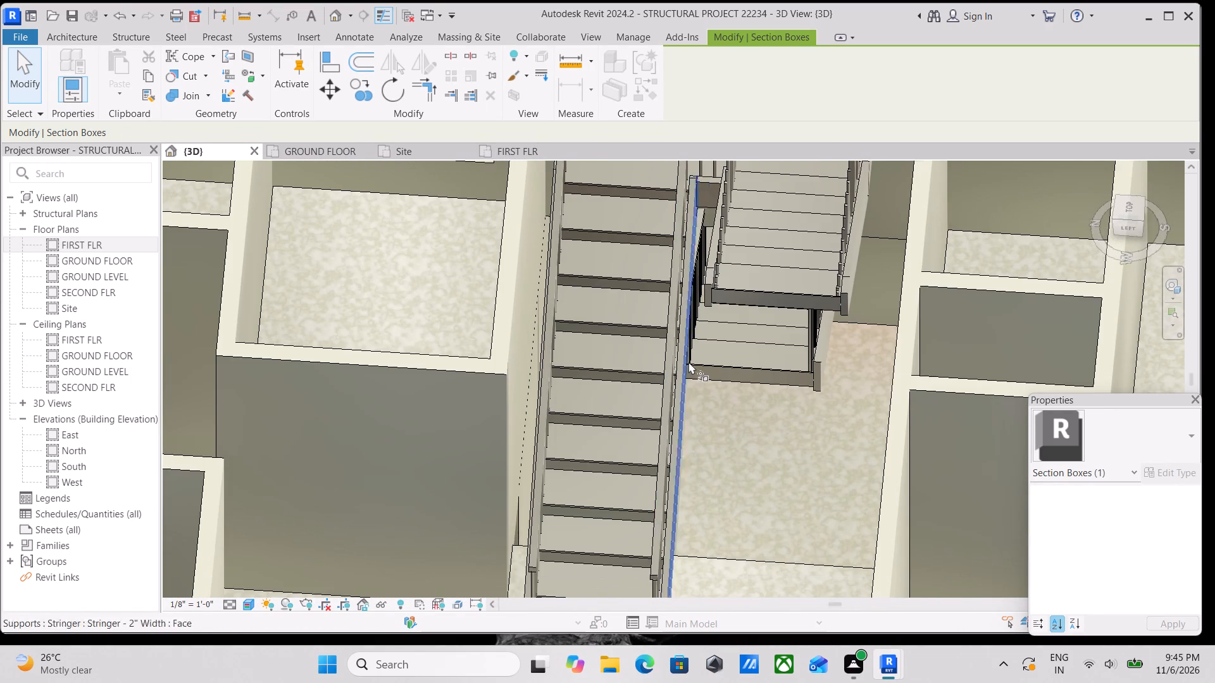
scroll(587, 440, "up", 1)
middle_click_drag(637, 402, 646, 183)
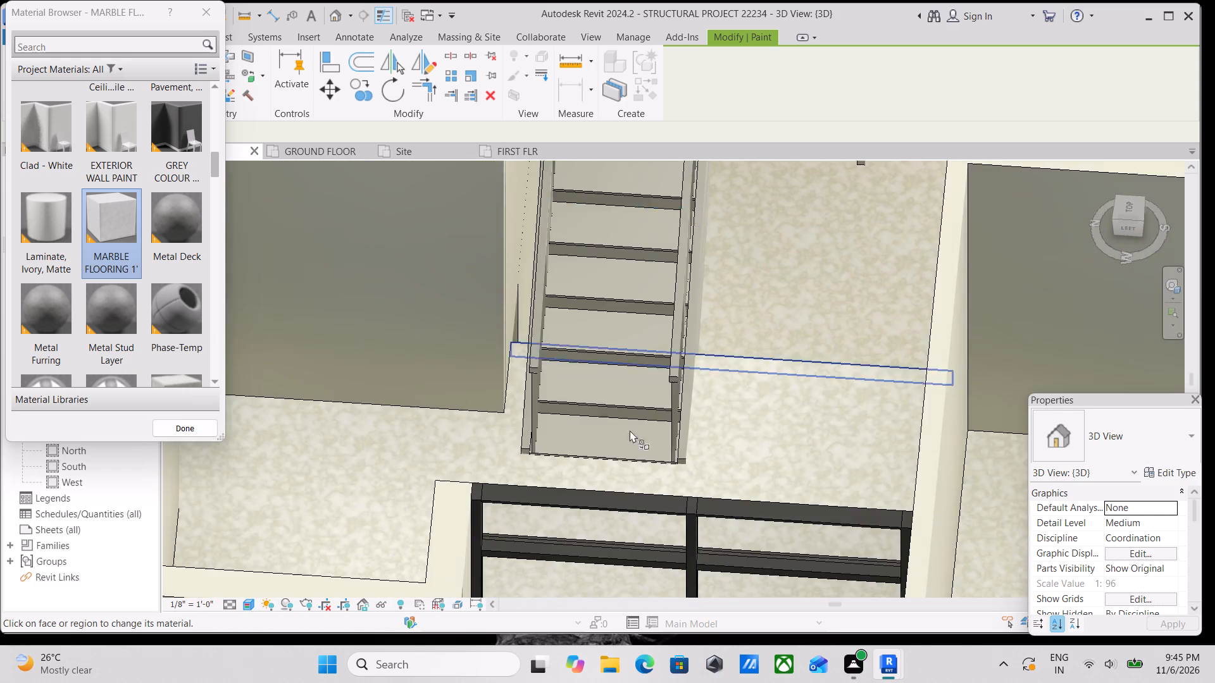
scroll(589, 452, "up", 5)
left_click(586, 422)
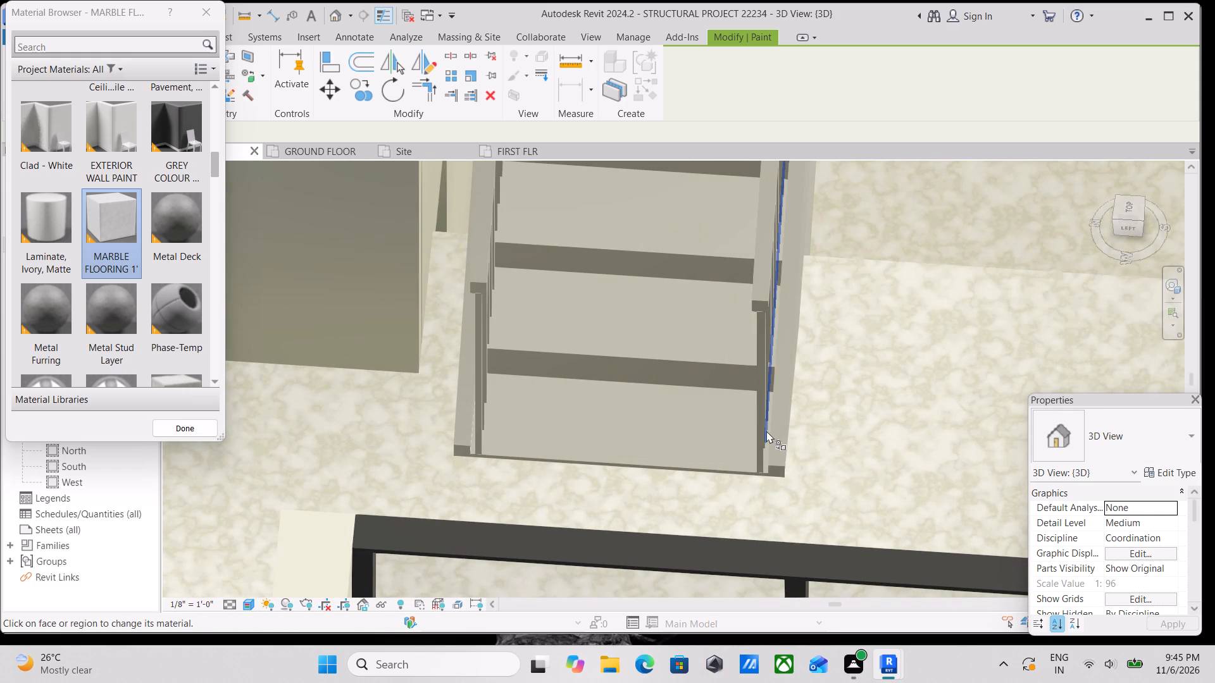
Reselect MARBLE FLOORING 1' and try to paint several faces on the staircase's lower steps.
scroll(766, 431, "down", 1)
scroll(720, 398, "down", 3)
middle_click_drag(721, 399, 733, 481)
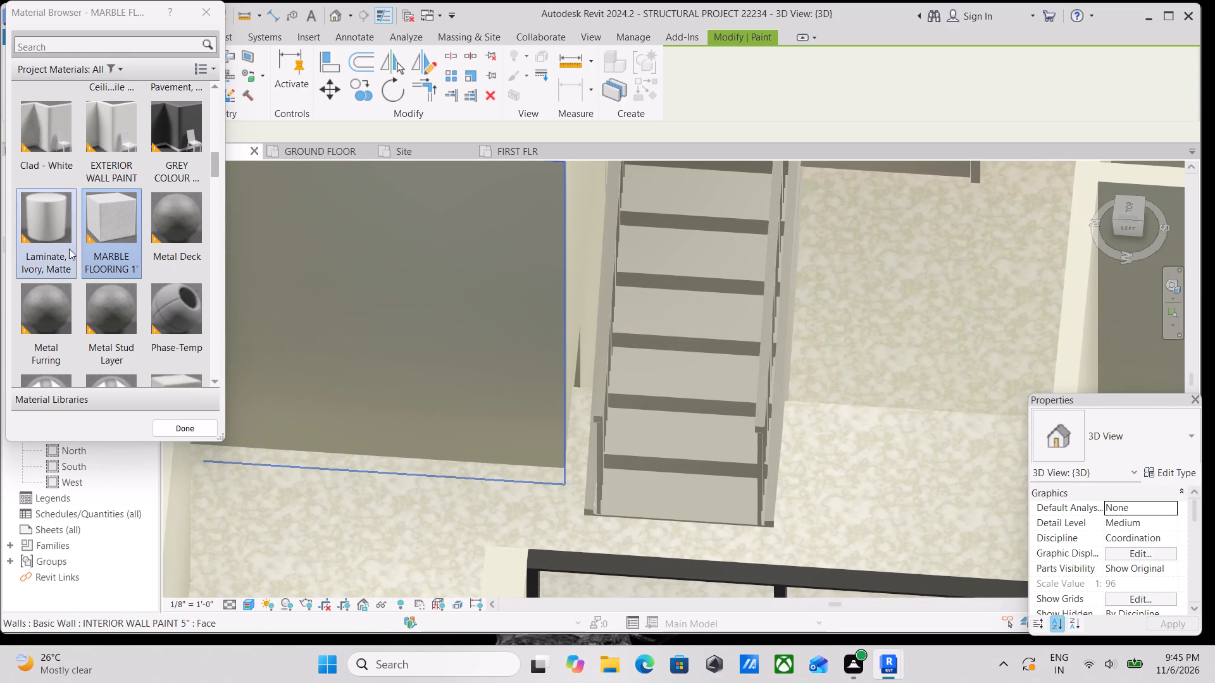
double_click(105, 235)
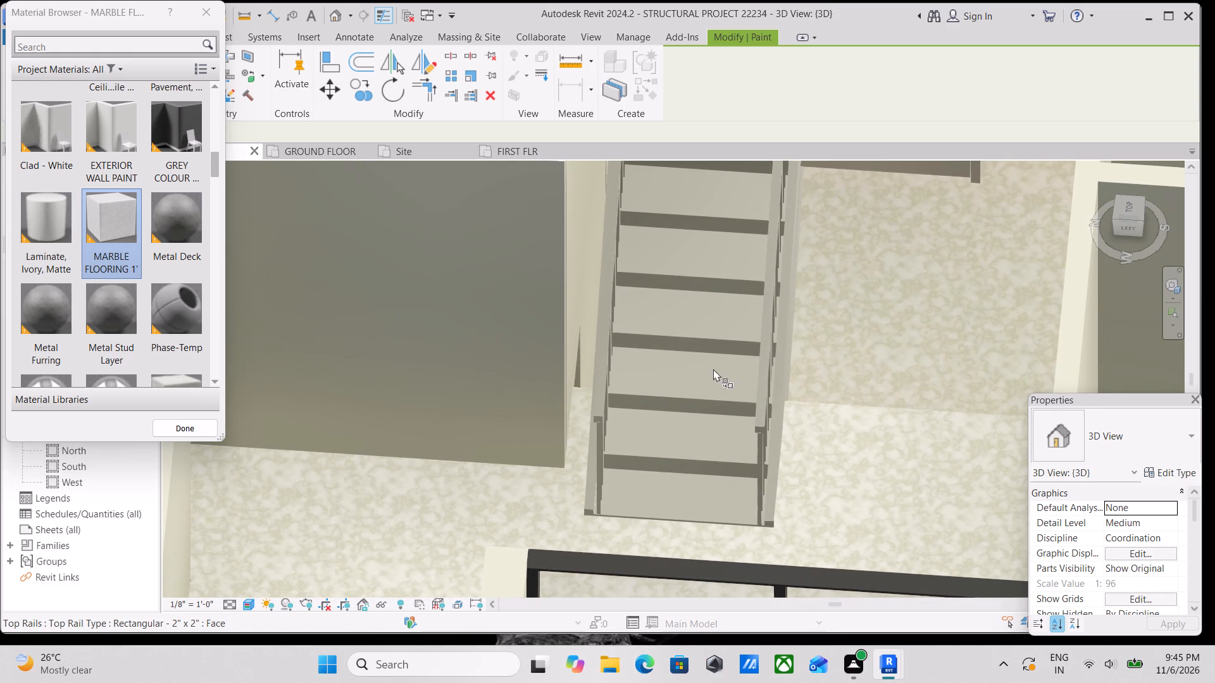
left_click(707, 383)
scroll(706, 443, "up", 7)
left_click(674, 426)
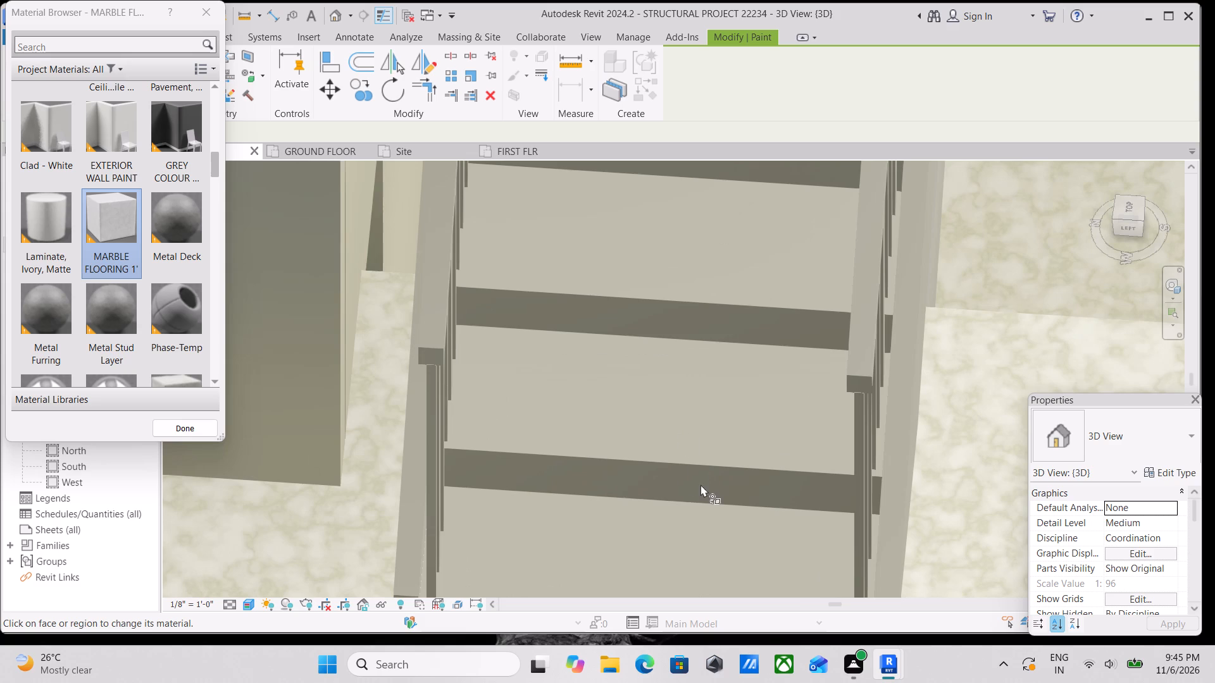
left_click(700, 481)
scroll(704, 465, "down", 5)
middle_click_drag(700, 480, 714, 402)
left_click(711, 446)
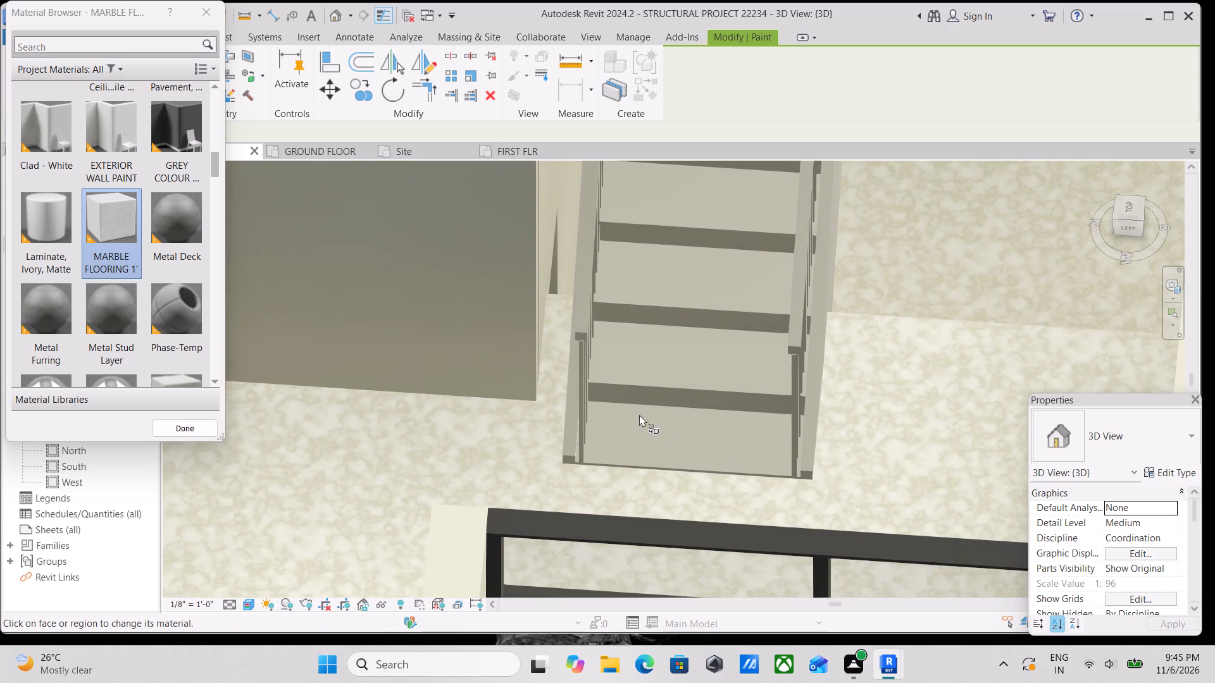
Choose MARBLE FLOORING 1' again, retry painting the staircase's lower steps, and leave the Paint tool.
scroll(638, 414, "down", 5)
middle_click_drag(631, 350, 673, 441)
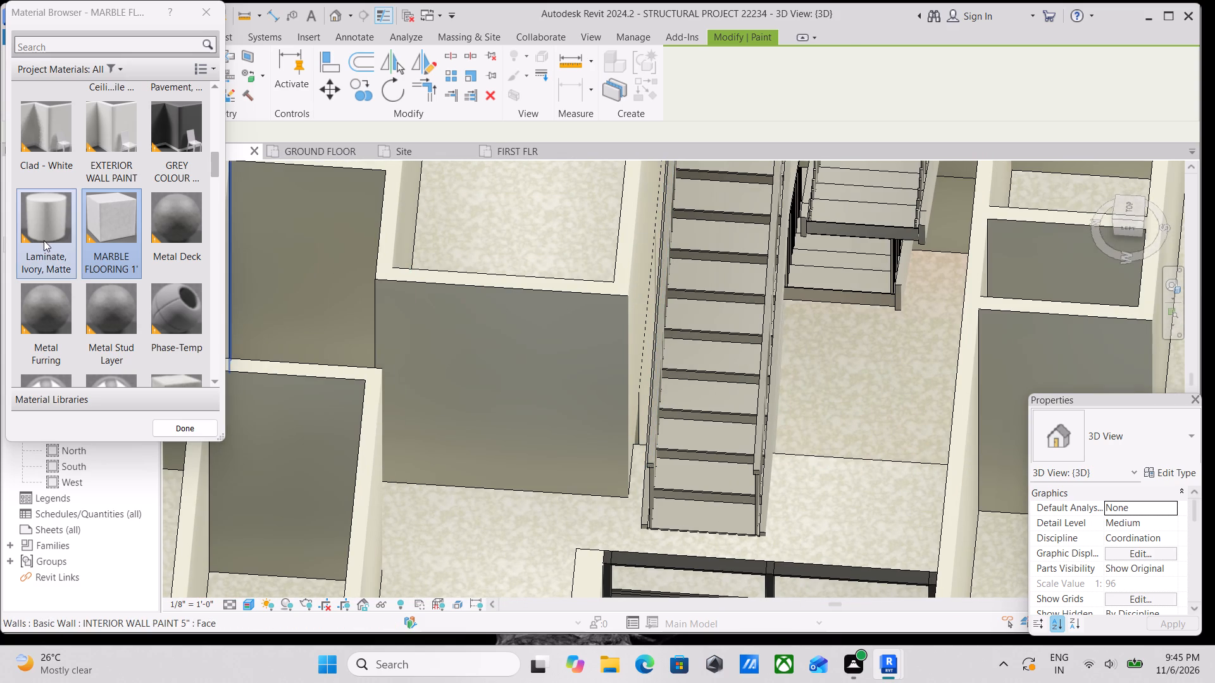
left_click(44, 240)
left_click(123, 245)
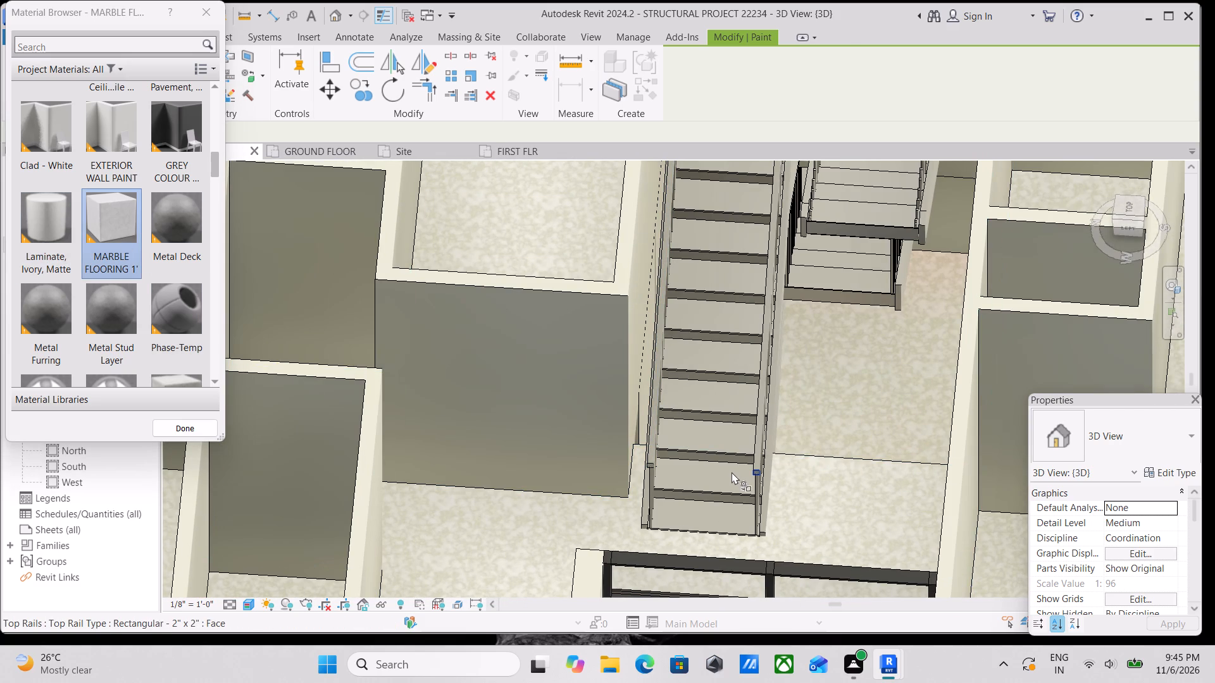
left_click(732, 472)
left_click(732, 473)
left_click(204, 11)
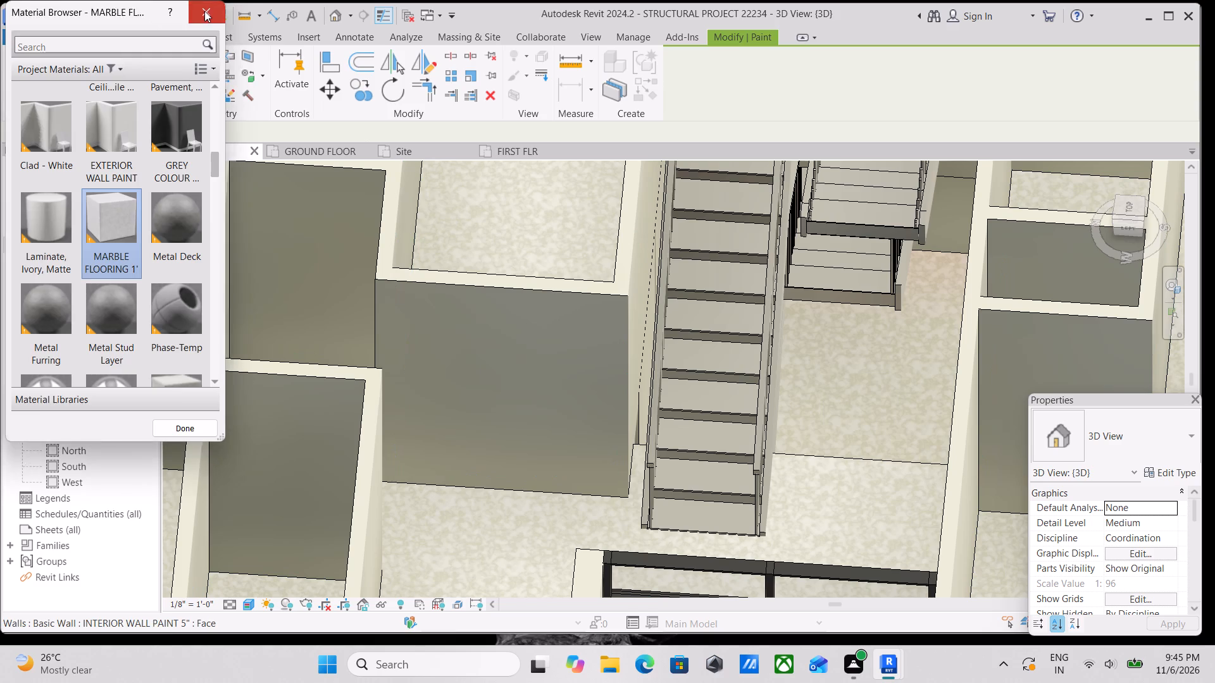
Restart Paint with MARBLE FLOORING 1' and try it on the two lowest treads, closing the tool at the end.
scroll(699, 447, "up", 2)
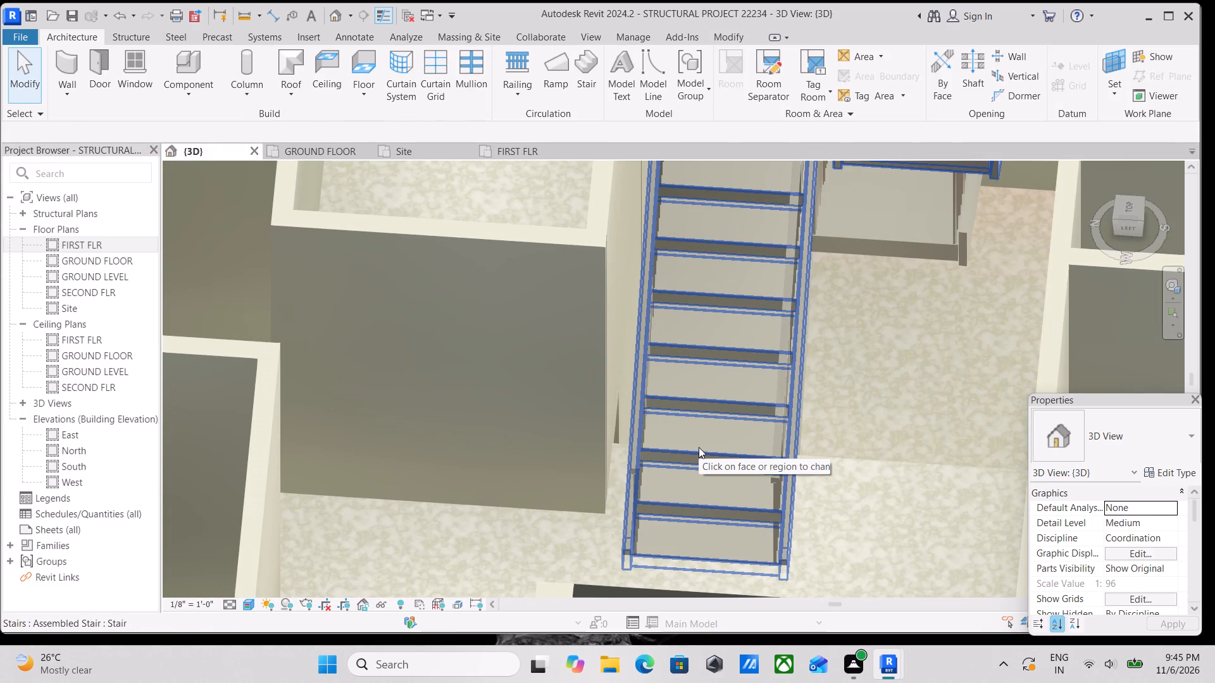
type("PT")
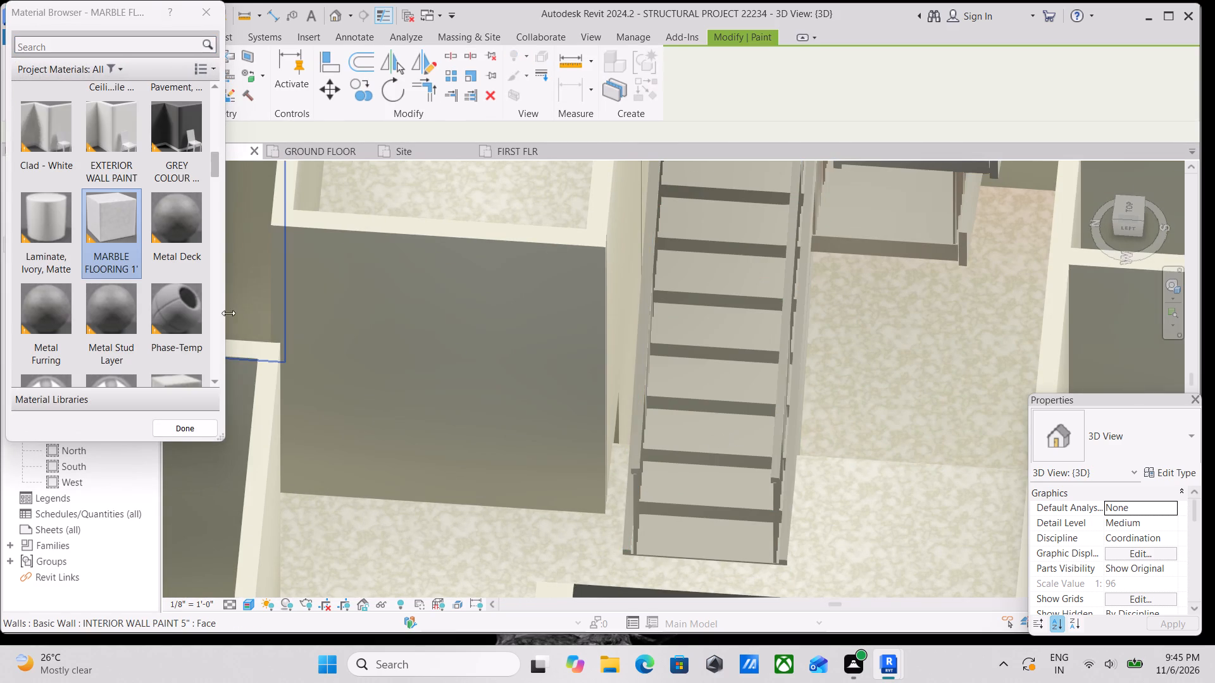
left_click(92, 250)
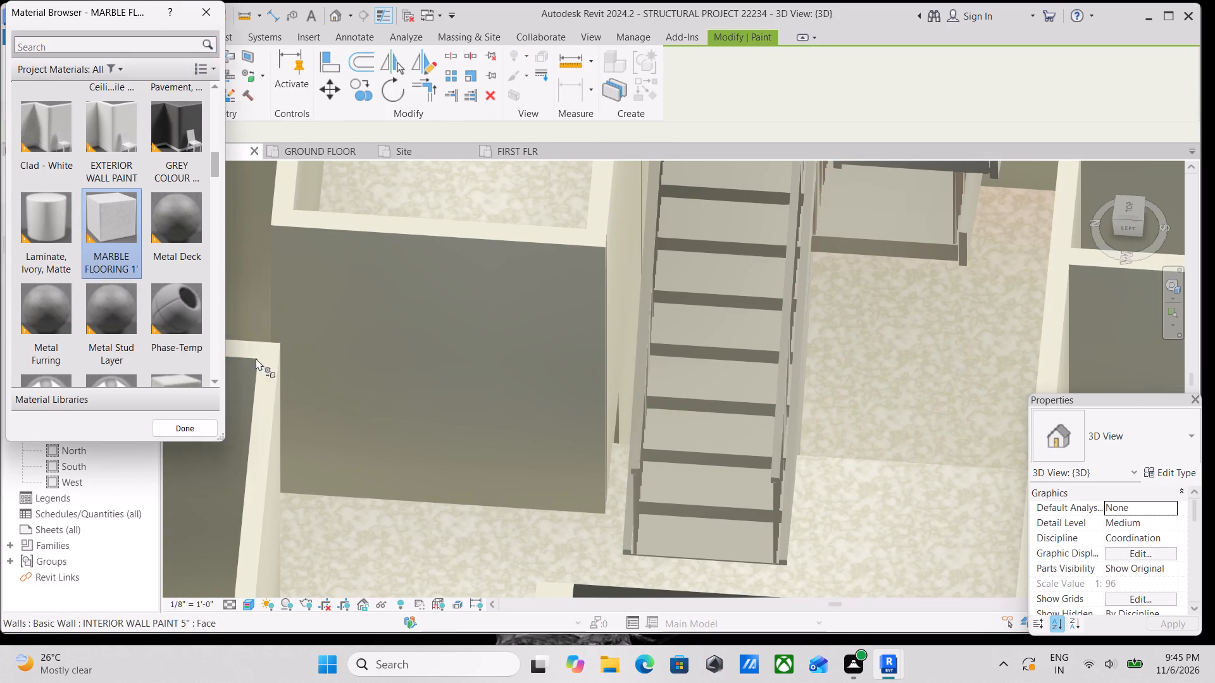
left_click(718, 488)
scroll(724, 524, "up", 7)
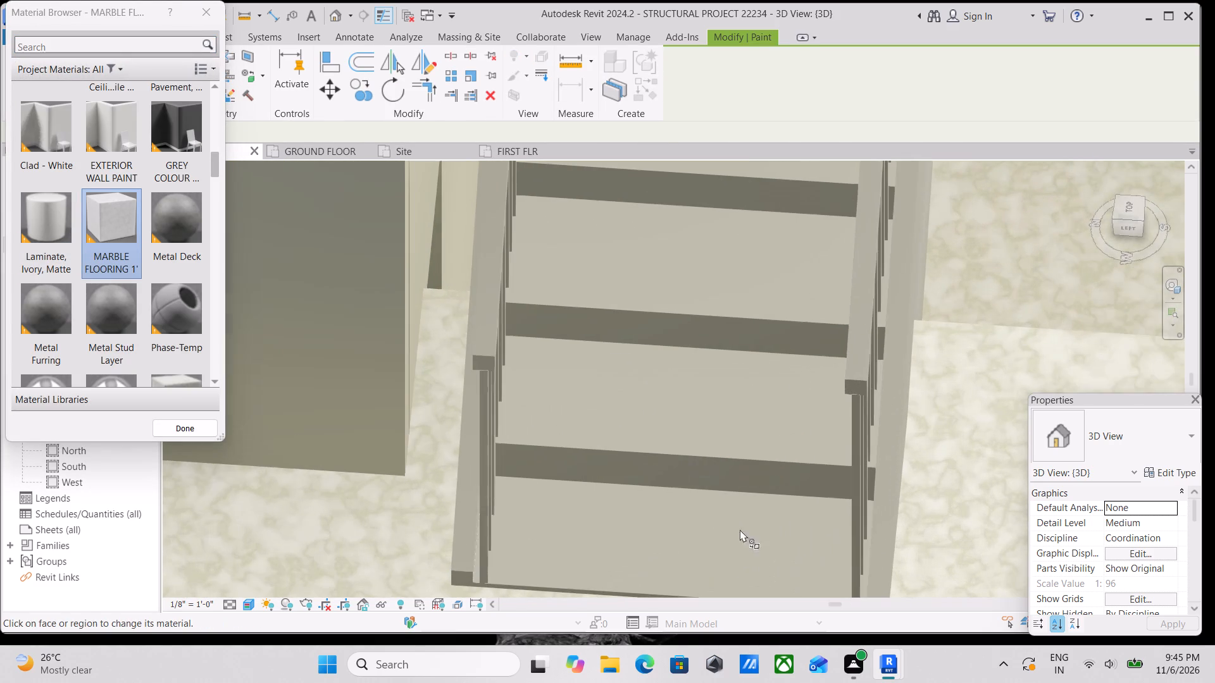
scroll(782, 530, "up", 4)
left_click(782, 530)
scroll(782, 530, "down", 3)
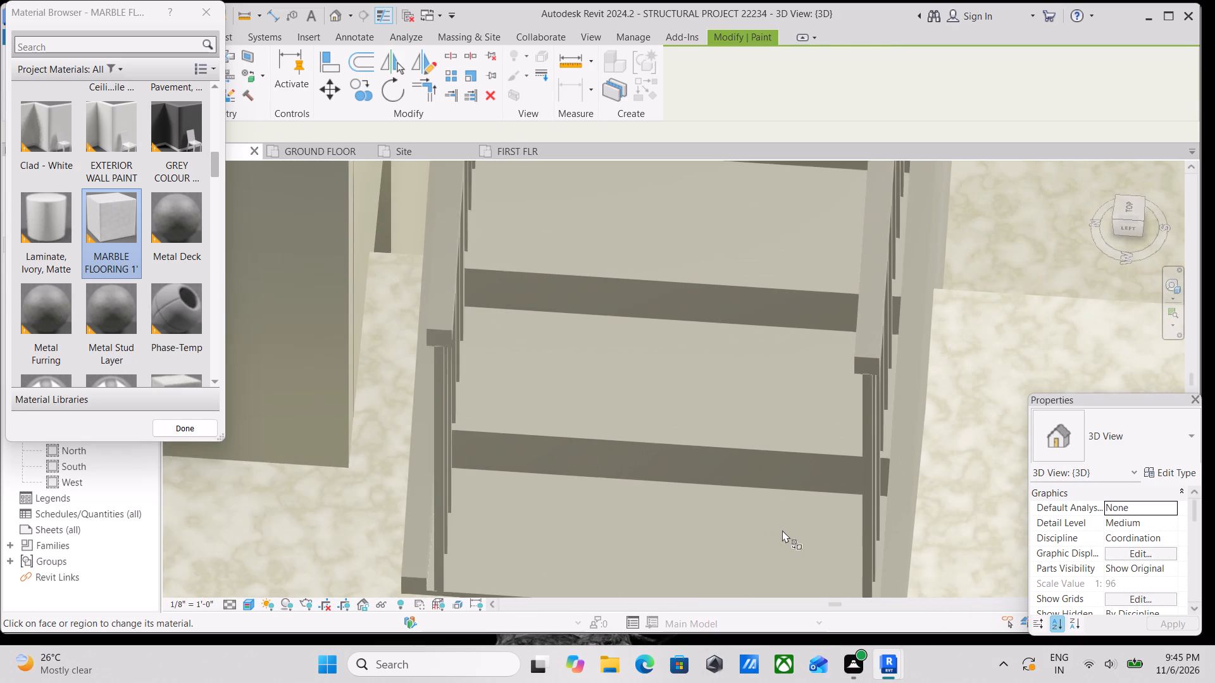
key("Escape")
Paint the inner face of the stringer beside the staircase's lowest steps with MARBLE FLOORING 1'.
scroll(782, 530, "down", 3)
middle_click_drag(771, 510, 771, 419)
scroll(759, 486, "down", 2)
middle_click_drag(757, 484, 763, 466)
scroll(764, 476, "down", 3)
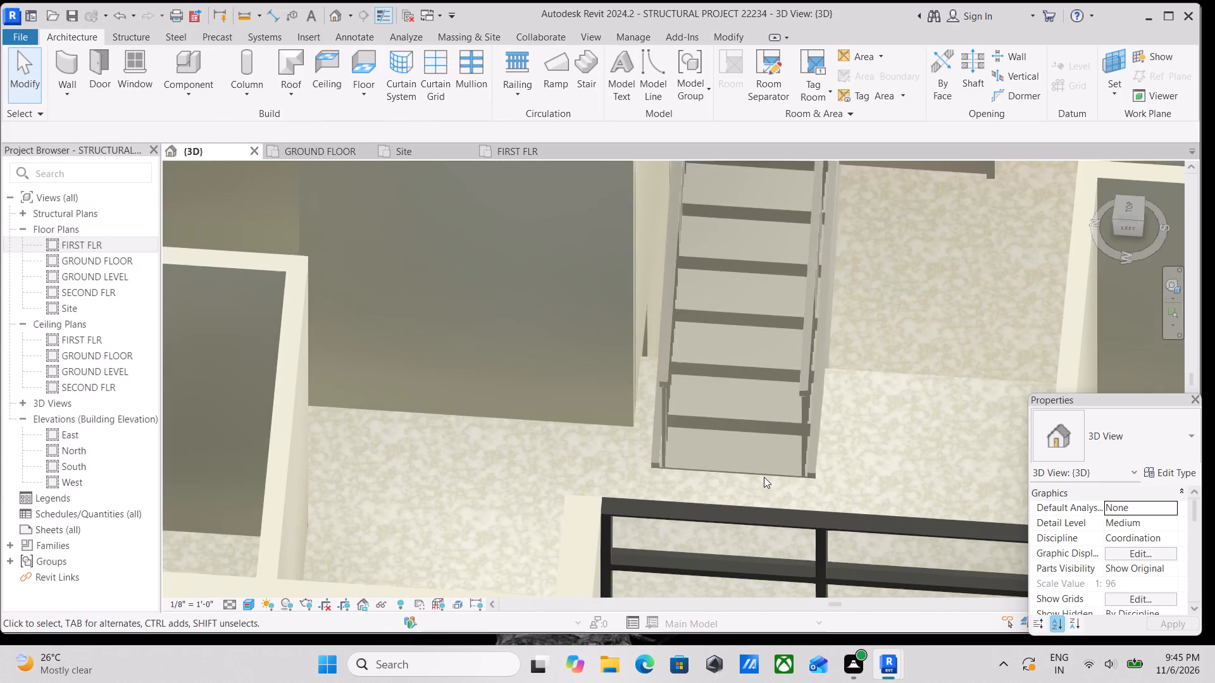
scroll(801, 434, "down", 1, "shift")
middle_click_drag(801, 434, 928, 397, "shift")
middle_click_drag(747, 418, 742, 682)
scroll(724, 668, "up", 1)
scroll(745, 447, "down", 5)
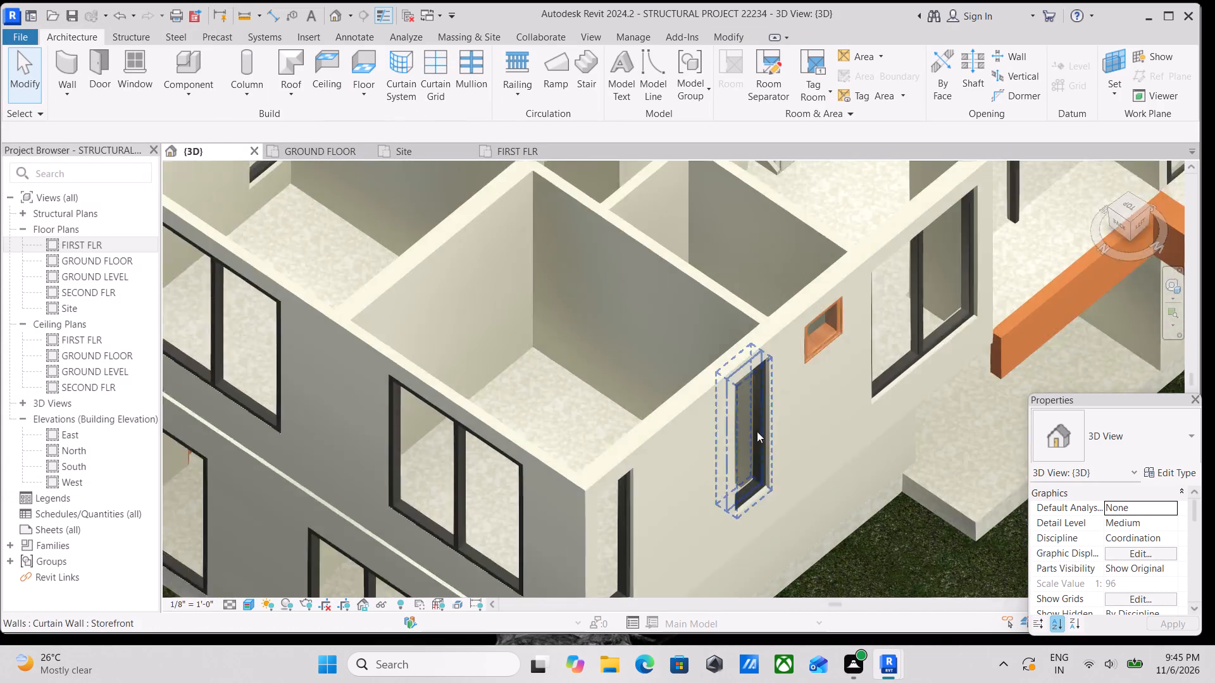
middle_click_drag(771, 400, 790, 682)
middle_click_drag(874, 206, 961, 244)
middle_click_drag(766, 243, 813, 421)
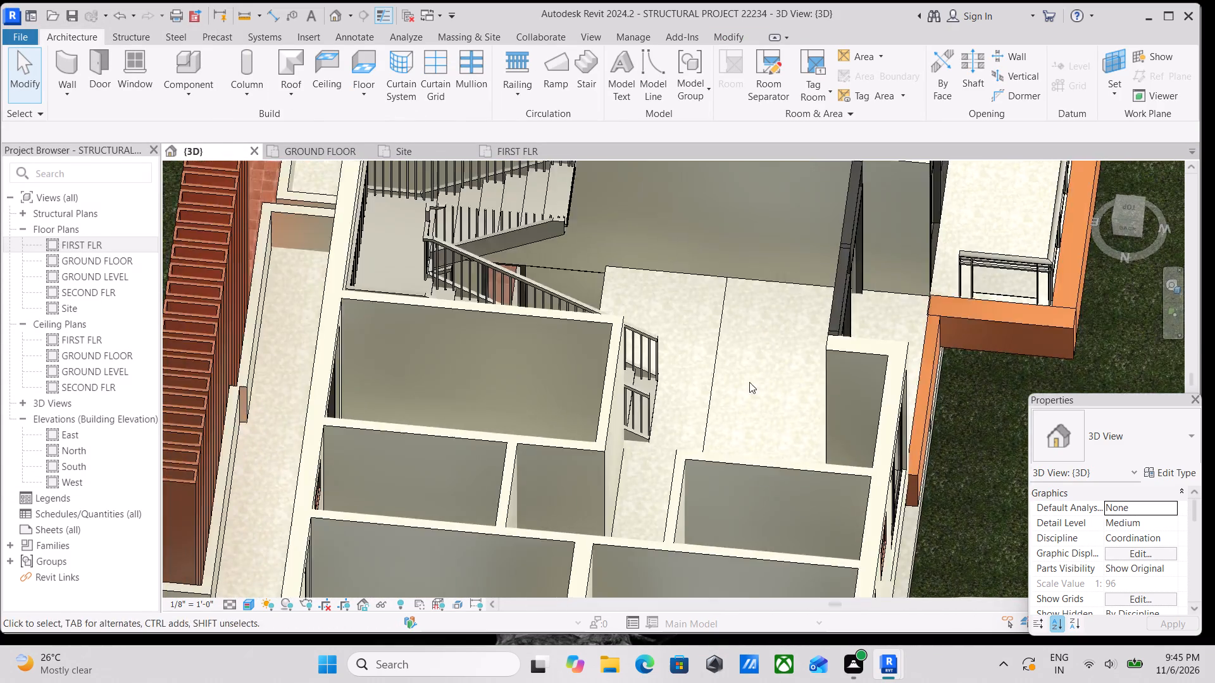
scroll(711, 372, "up", 14)
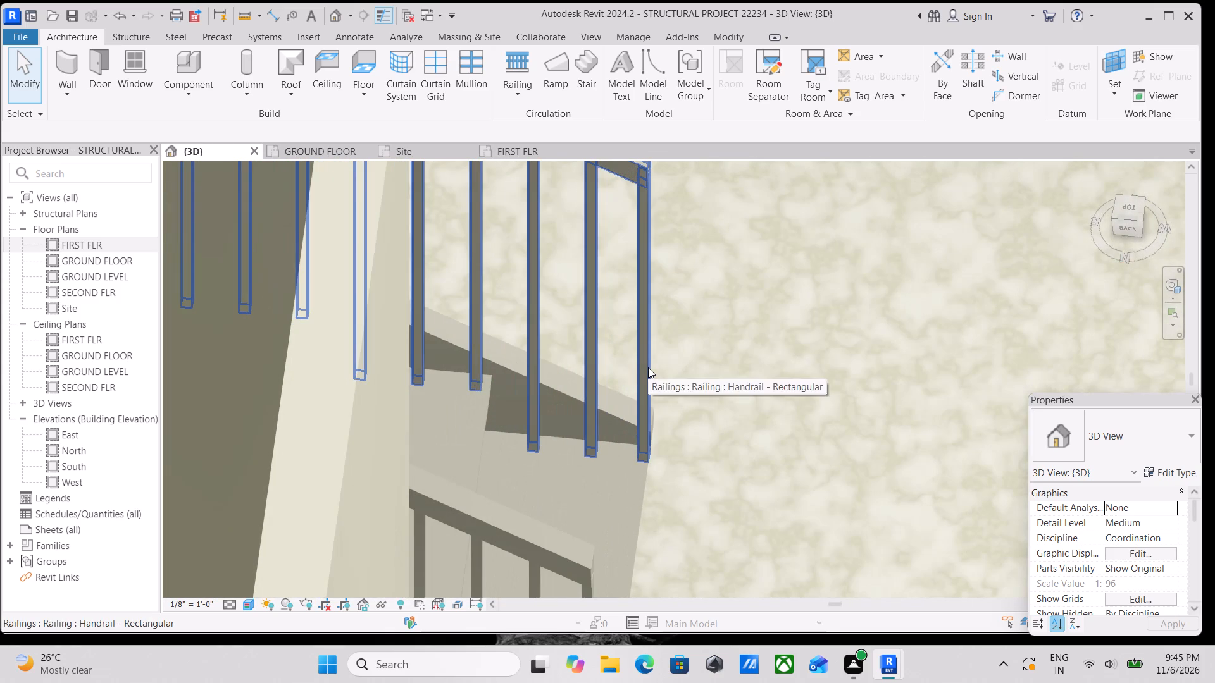
key("p")
key("t")
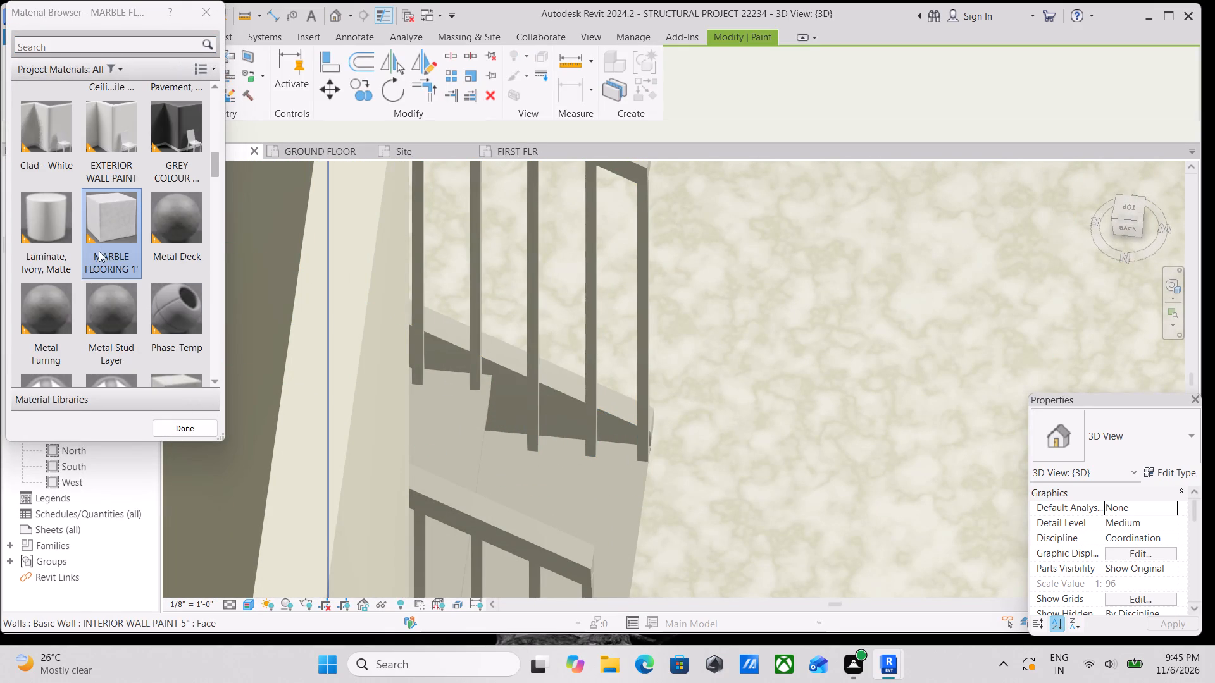
double_click(116, 248)
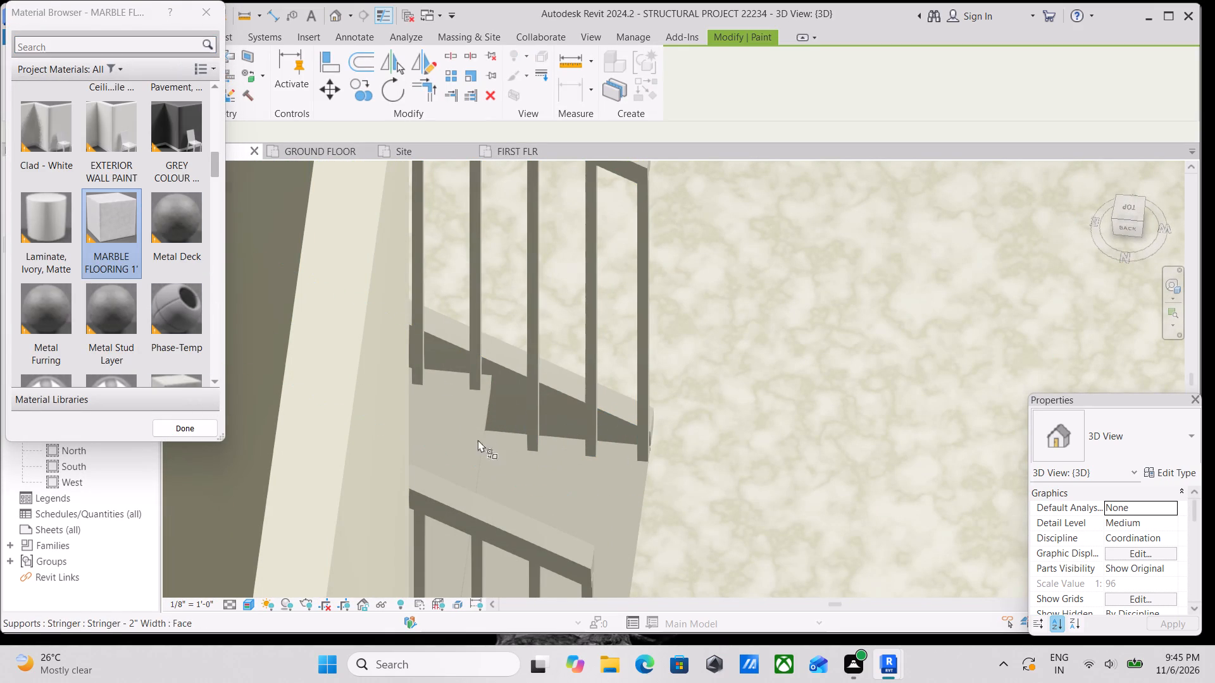
left_click(556, 393)
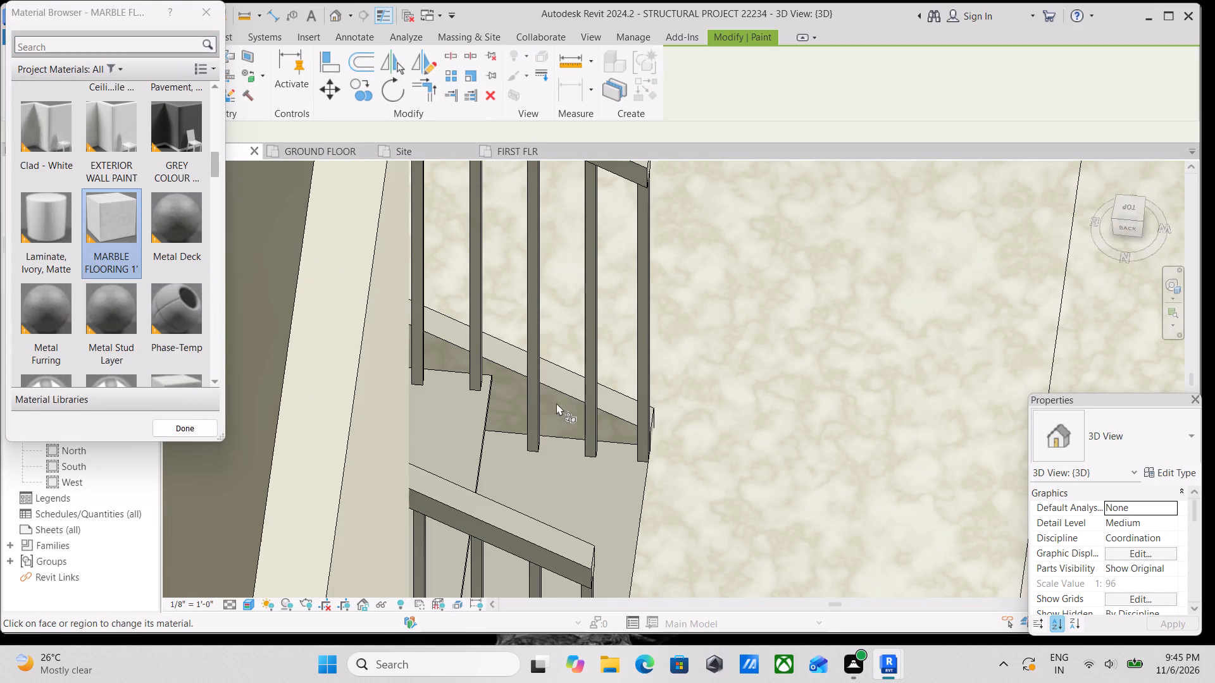
Examine the painted stringer, treads and railings of the staircase from several angles.
scroll(559, 424, "down", 2)
scroll(648, 424, "down", 1)
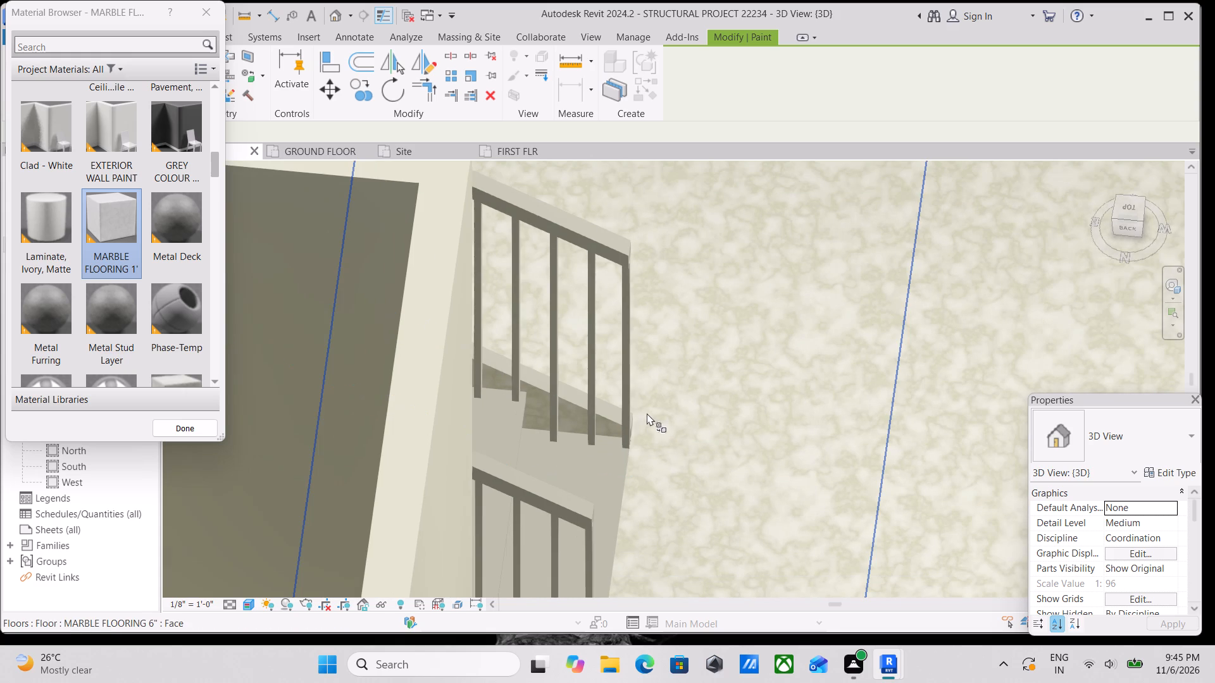
middle_click_drag(645, 422, 587, 450, "shift")
scroll(591, 448, "up", 1)
scroll(596, 425, "down", 2)
middle_click_drag(587, 421, 504, 390)
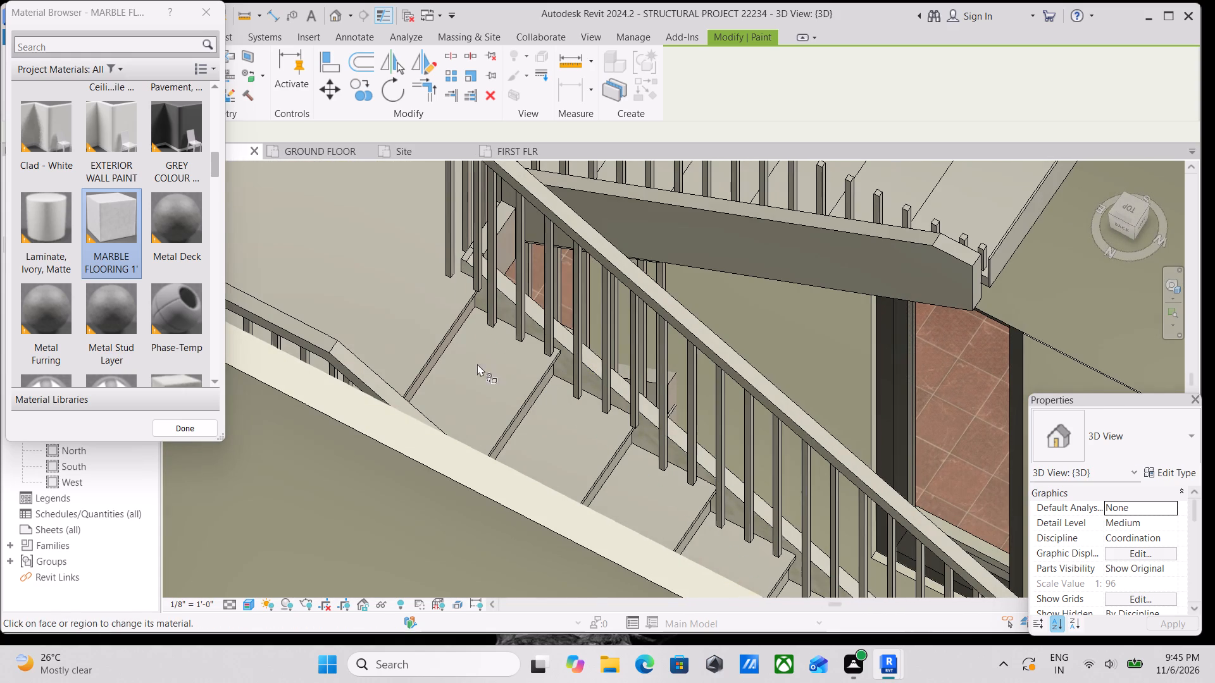
scroll(497, 321, "up", 2)
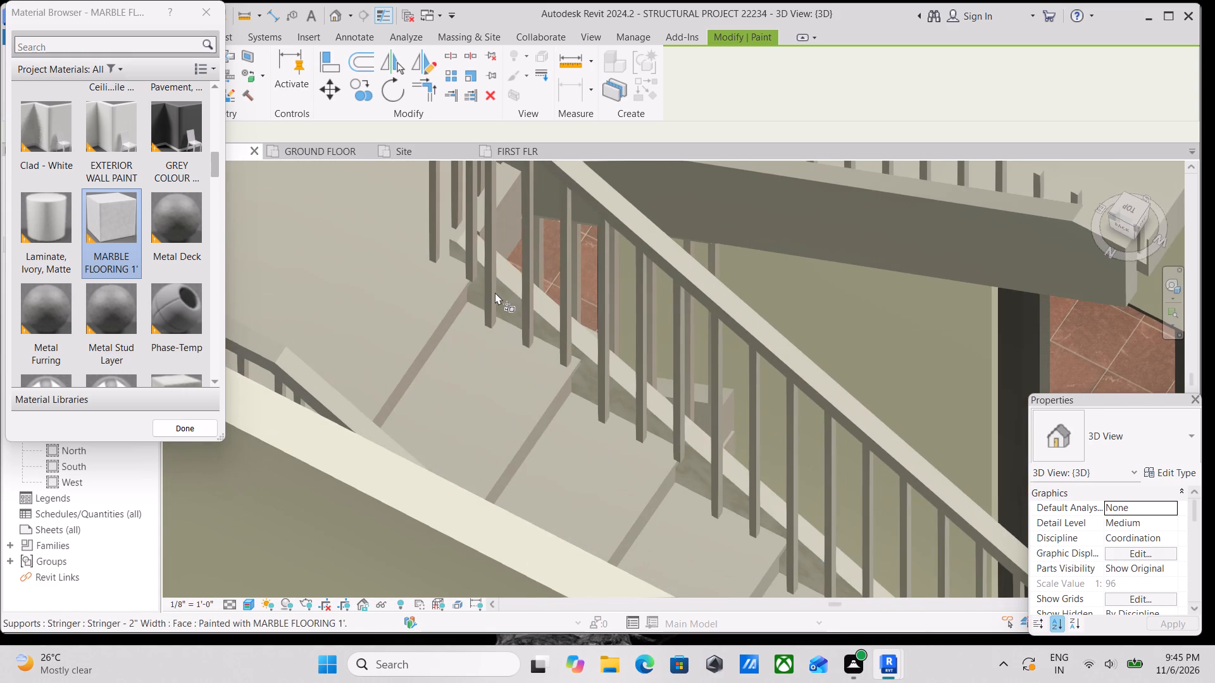
scroll(513, 332, "down", 2)
middle_click_drag(513, 339, 460, 159)
scroll(662, 341, "down", 6)
middle_click_drag(675, 337, 513, 125)
scroll(694, 325, "down", 1)
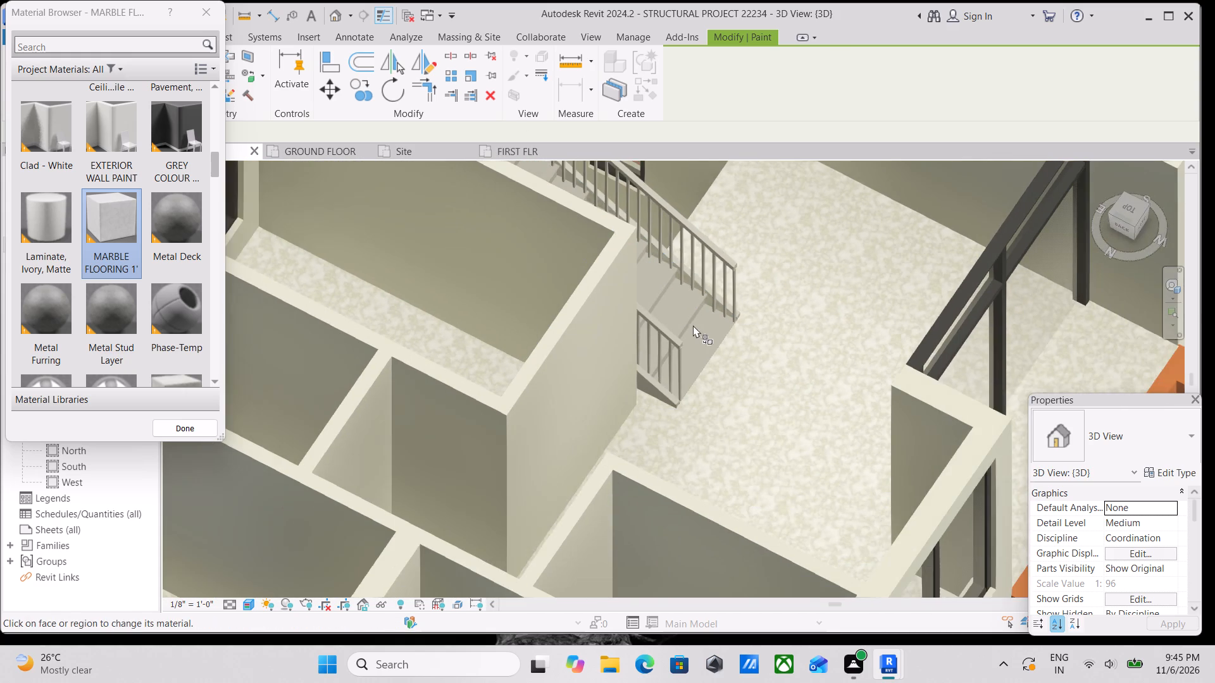
scroll(738, 348, "up", 1)
scroll(697, 315, "down", 2)
middle_click_drag(716, 312, 711, 337, "shift")
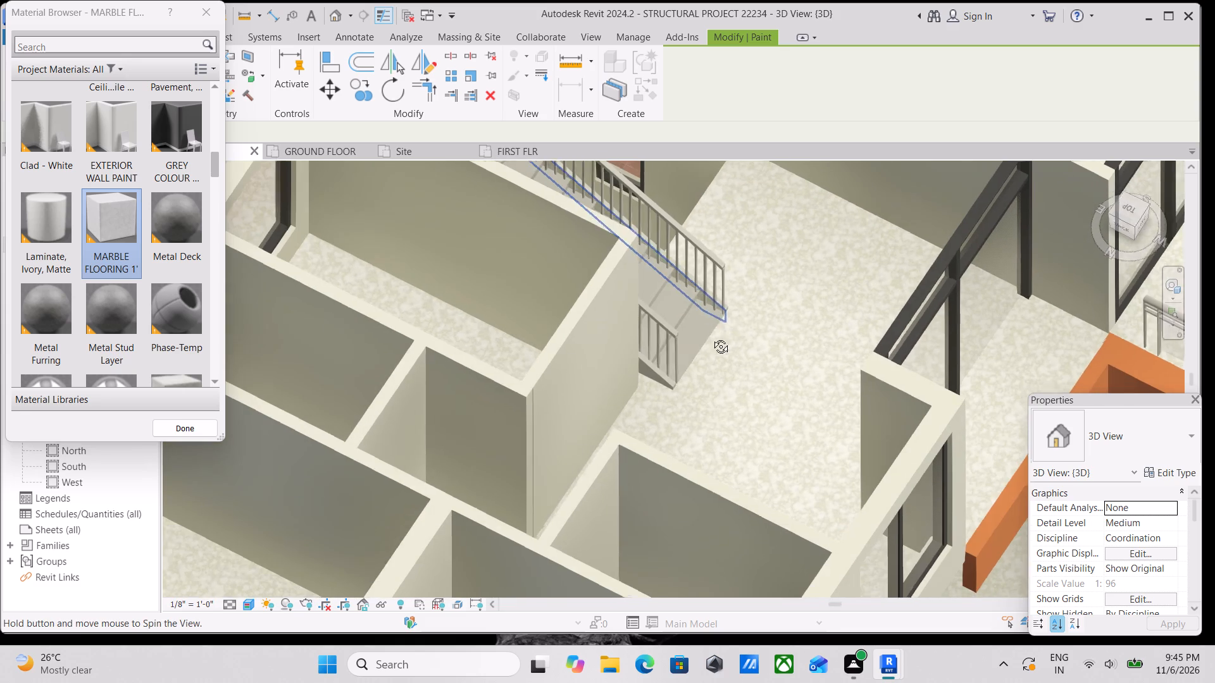
middle_click_drag(711, 337, 525, 412, "shift")
middle_click_drag(535, 418, 519, 151)
scroll(558, 440, "down", 4)
scroll(558, 440, "up", 1)
scroll(558, 440, "down", 1)
middle_click_drag(548, 405, 533, 104)
middle_click_drag(572, 411, 546, 328)
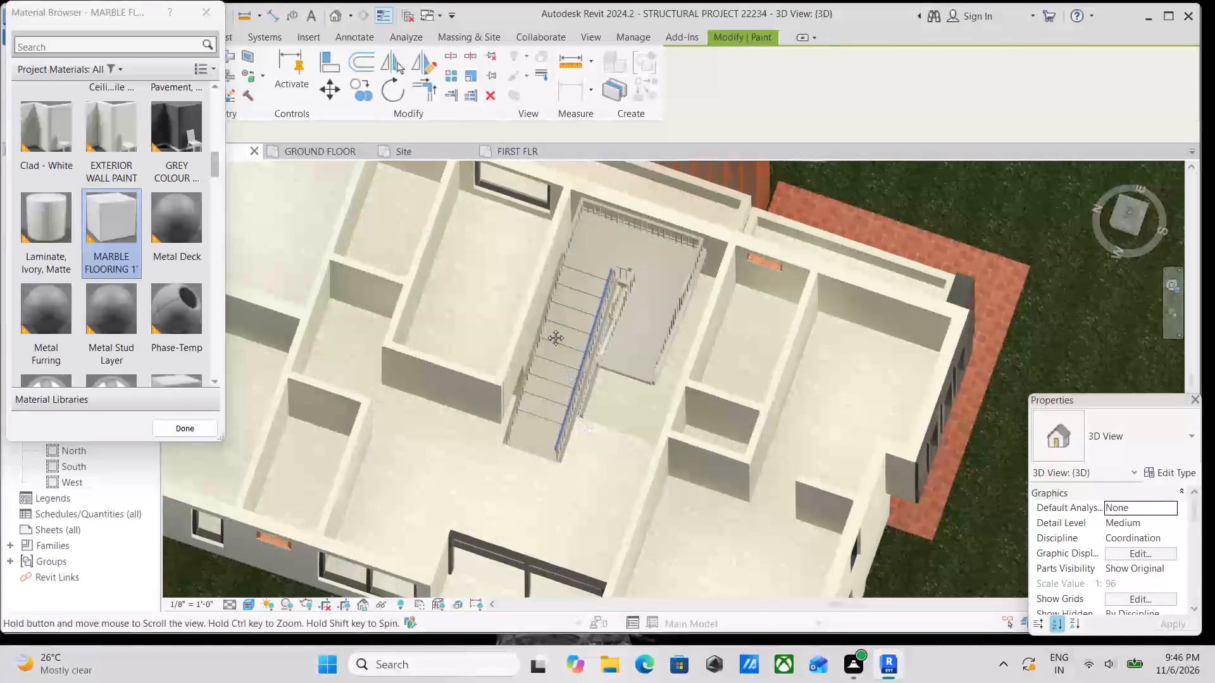
middle_click_drag(546, 328, 532, 270)
scroll(526, 274, "up", 4)
middle_click_drag(469, 300, 351, 283, "shift")
middle_click_drag(351, 280, 788, 240)
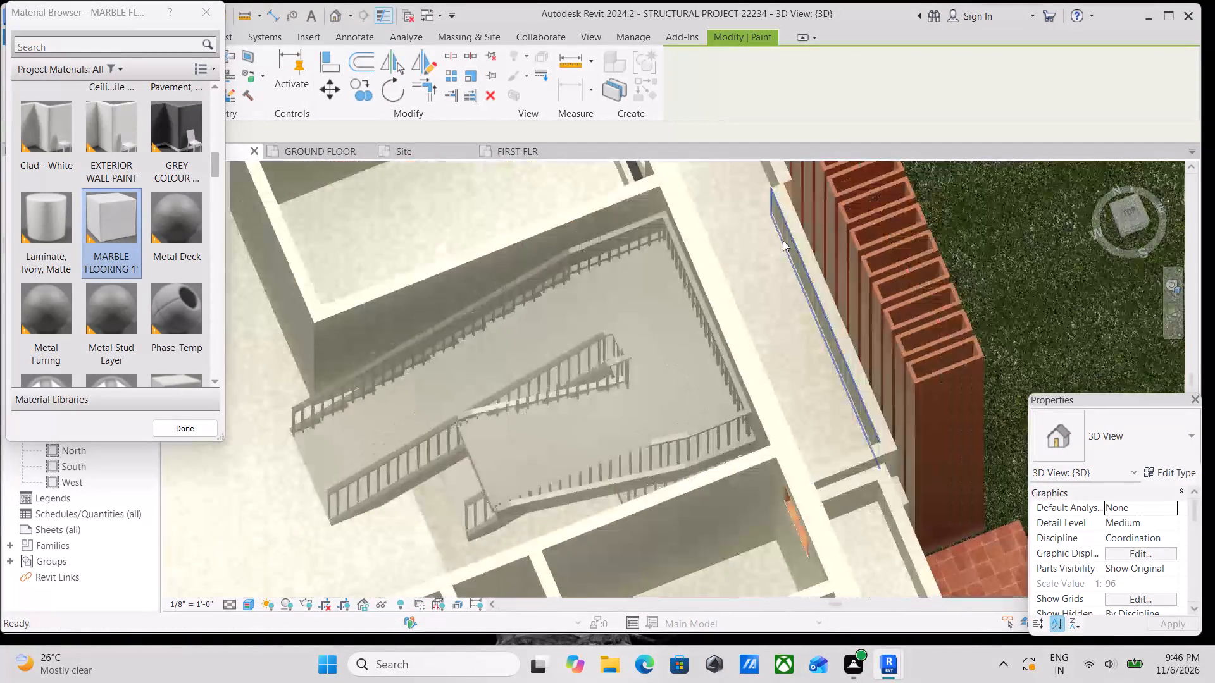
scroll(366, 402, "up", 3)
middle_click_drag(354, 431, 543, 360)
scroll(475, 347, "up", 8)
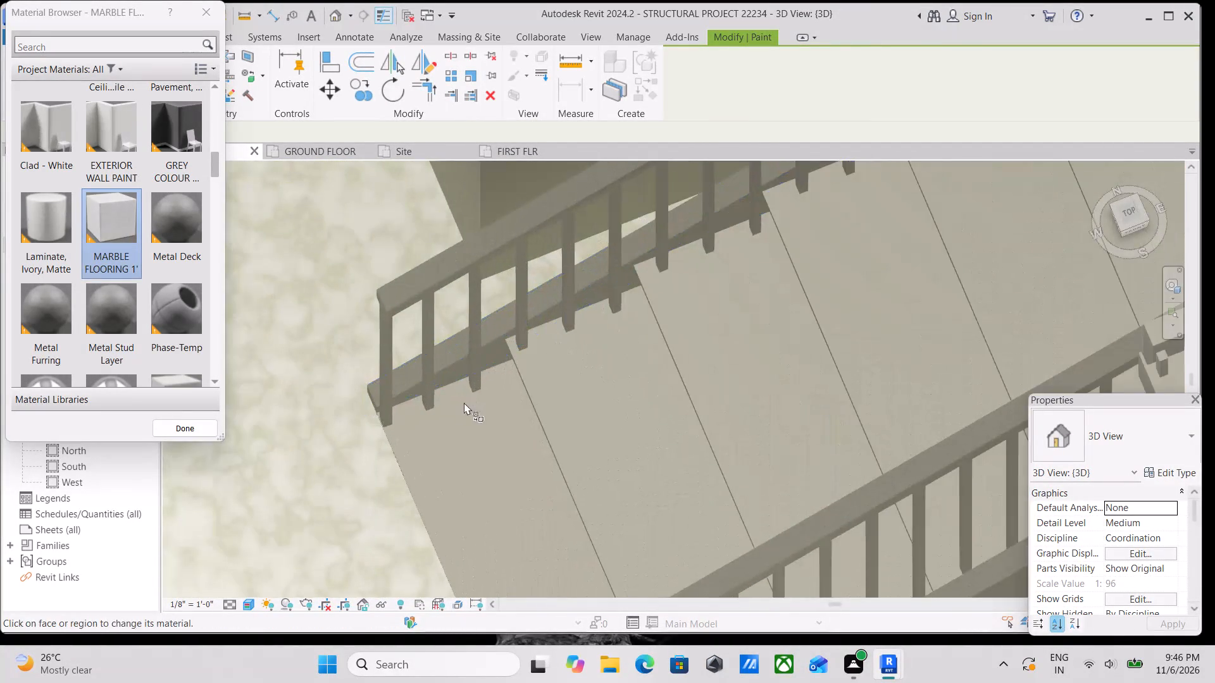
Apply MARBLE FLOORING 1' again to the inner face of the stringer beside the staircase's lowest steps.
middle_click_drag(463, 393, 432, 300, "shift")
scroll(435, 300, "up", 1)
scroll(470, 351, "down", 1)
middle_click_drag(536, 430, 685, 588)
scroll(608, 473, "down", 4)
middle_click_drag(622, 495, 900, 682)
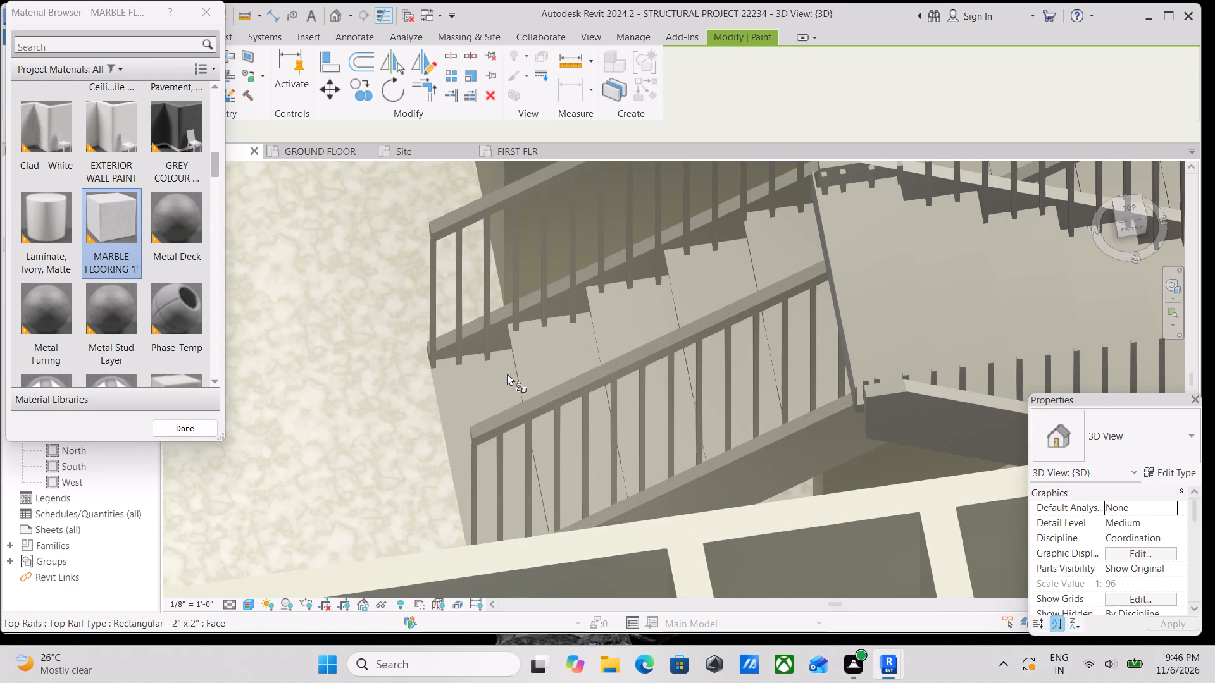
middle_click_drag(496, 373, 540, 441)
scroll(527, 410, "up", 4)
left_click(527, 410)
scroll(536, 420, "down", 2)
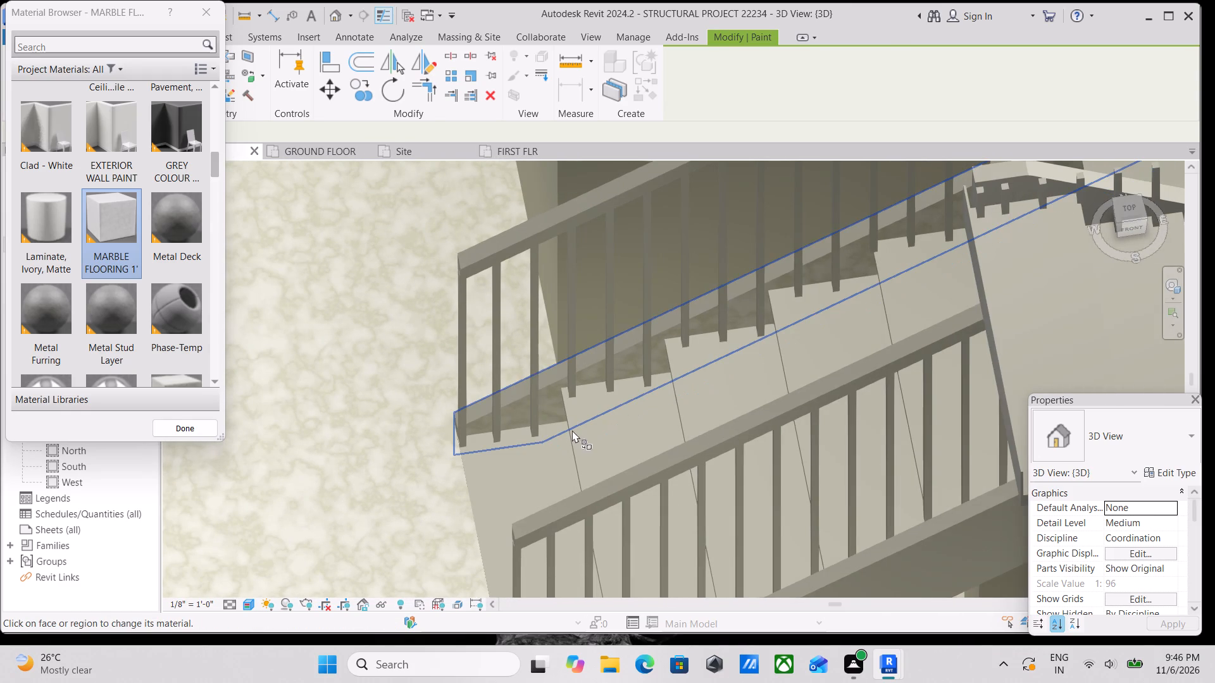
Paint the staircase's second-lowest step with MARBLE FLOORING 1'.
scroll(572, 430, "down", 3)
middle_click_drag(572, 430, 680, 533)
scroll(749, 446, "down", 11)
middle_click_drag(782, 423, 765, 426)
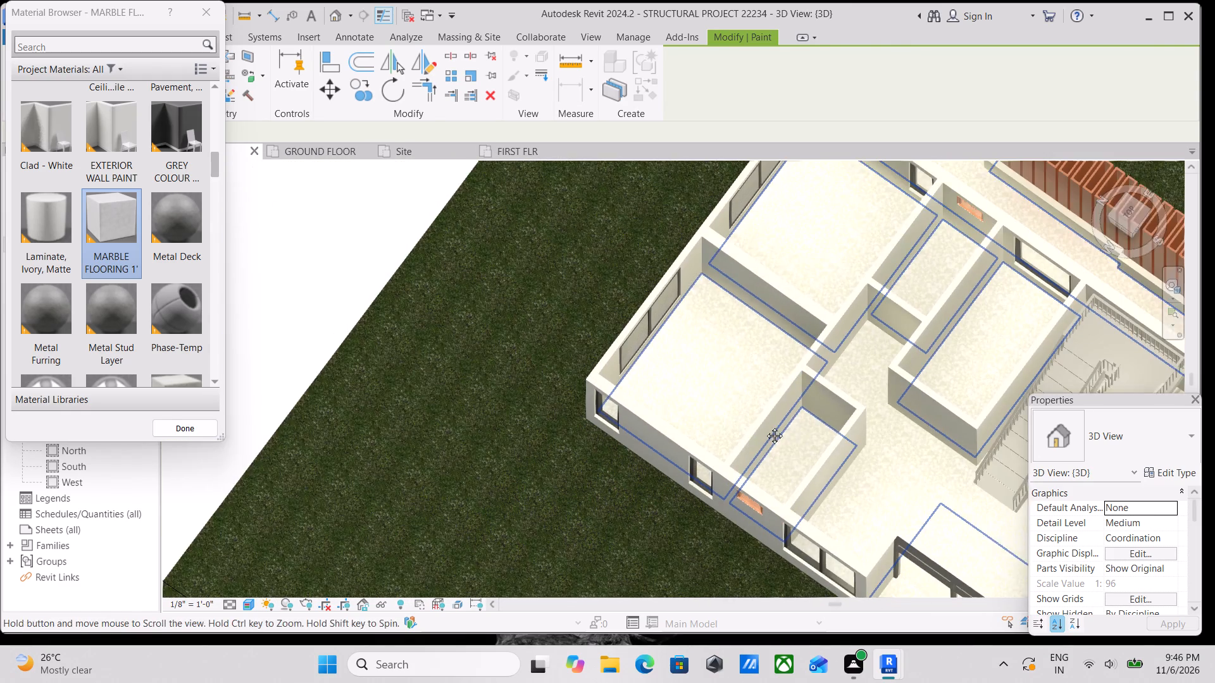
middle_click_drag(765, 426, 600, 403)
middle_click_drag(799, 453, 747, 429, "shift")
scroll(763, 466, "up", 12)
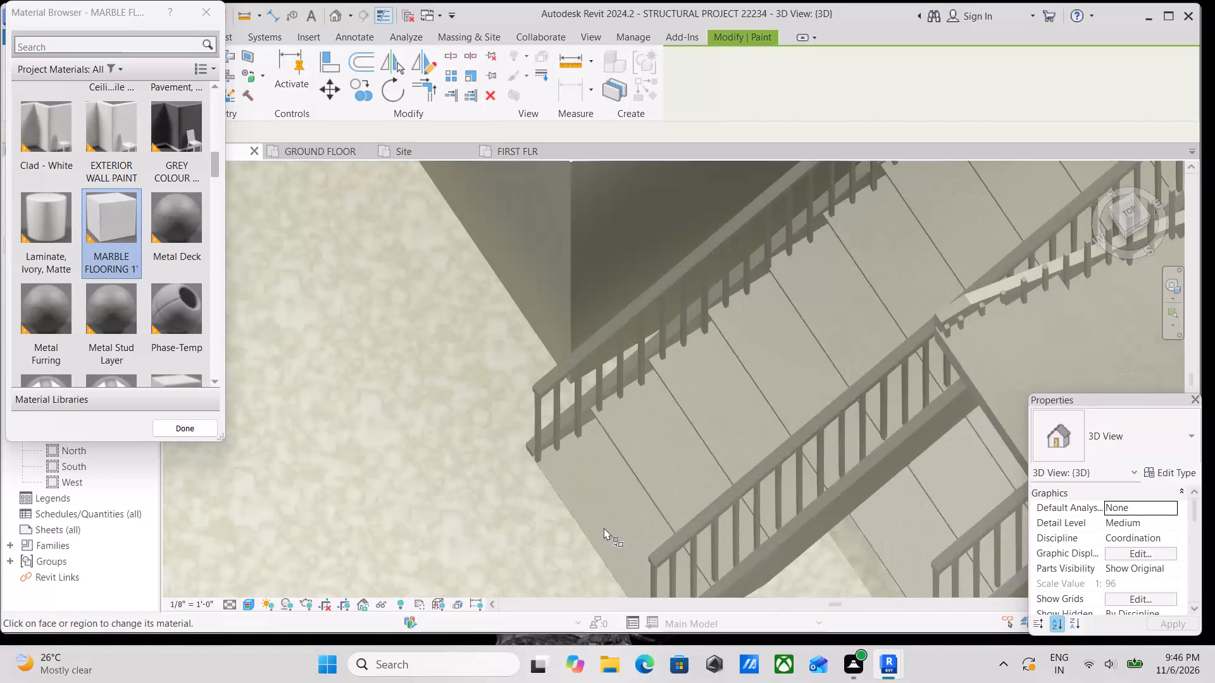
scroll(604, 527, "up", 5)
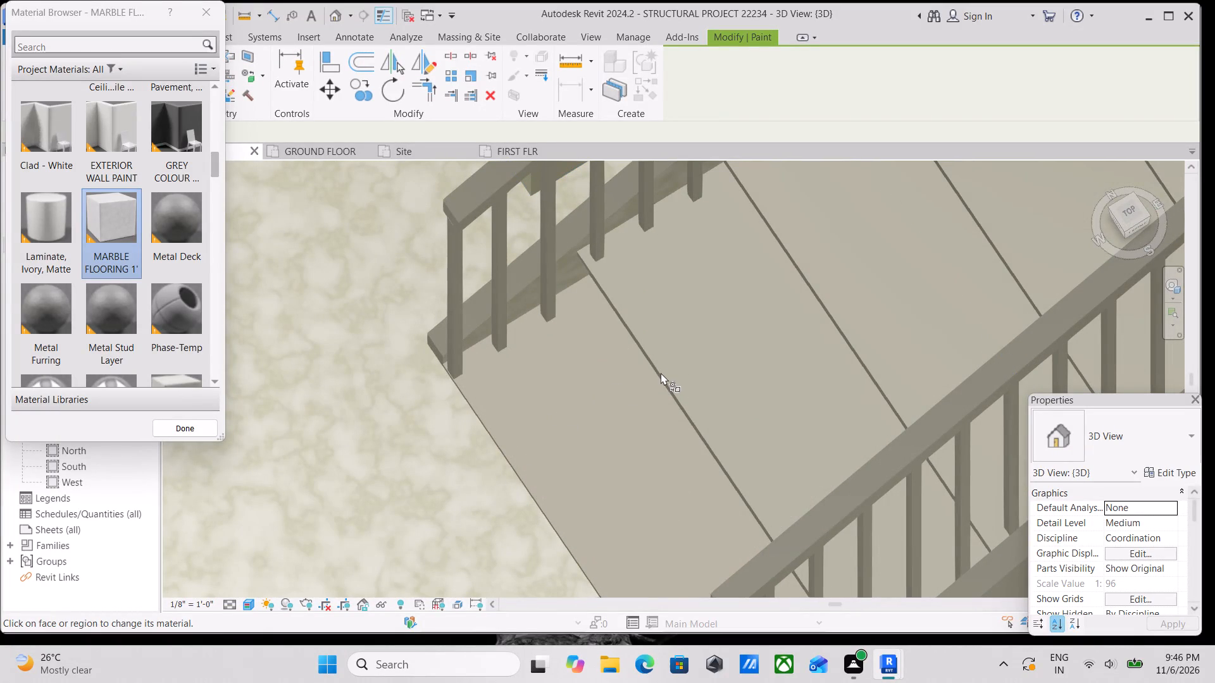
left_click(661, 372)
Paint a tread midway up the flight with MARBLE FLOORING 1', leave Paint, and dismiss the save reminder without saving.
scroll(687, 372, "down", 6)
middle_click_drag(734, 378, 769, 402)
middle_click_drag(792, 417, 885, 418, "shift")
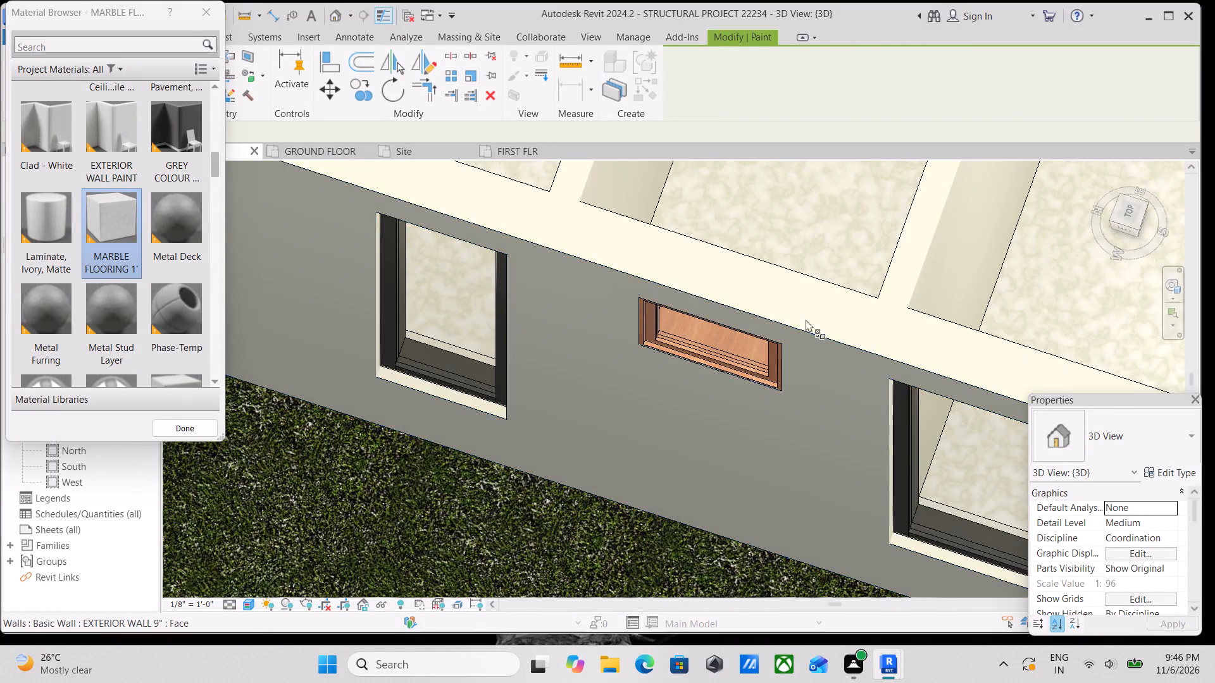
middle_click_drag(757, 350, 397, 596)
scroll(389, 613, "down", 1)
scroll(425, 600, "up", 1)
scroll(850, 458, "down", 4)
middle_click_drag(849, 458, 461, 472)
scroll(466, 469, "up", 1)
middle_click_drag(804, 385, 783, 386)
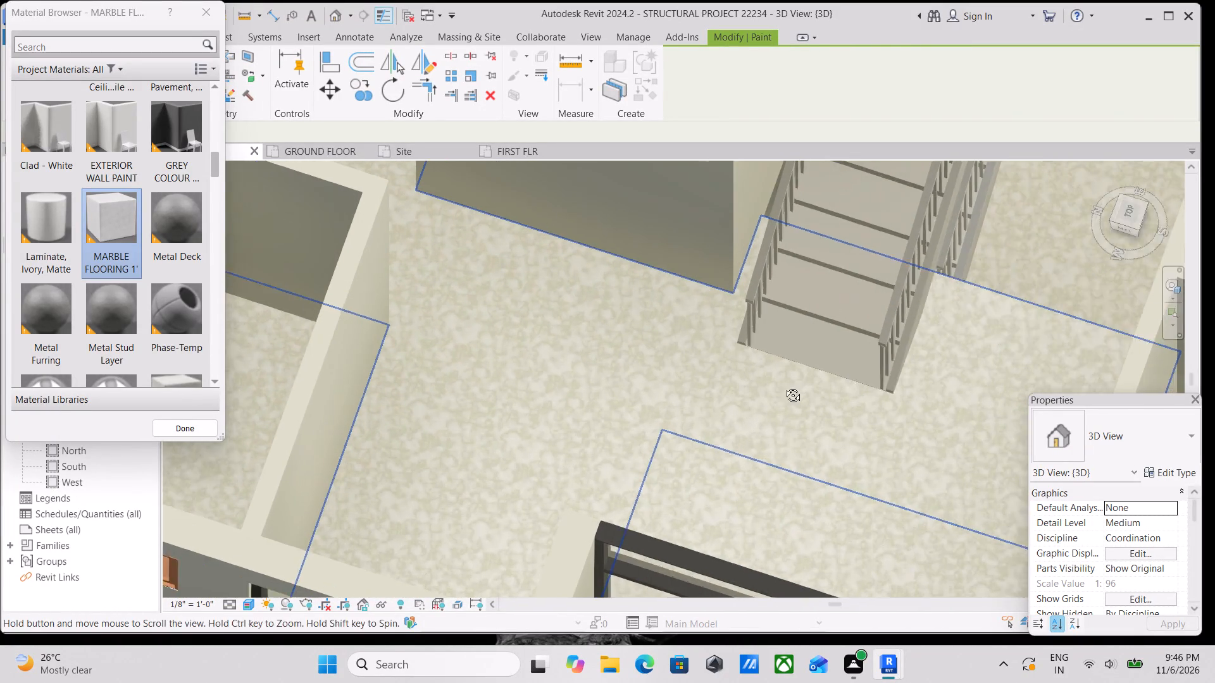
middle_click_drag(783, 386, 892, 418)
scroll(922, 399, "up", 1)
middle_click_drag(776, 311, 583, 682)
scroll(863, 359, "down", 3)
middle_click_drag(849, 412, 756, 682)
scroll(756, 677, "up", 1)
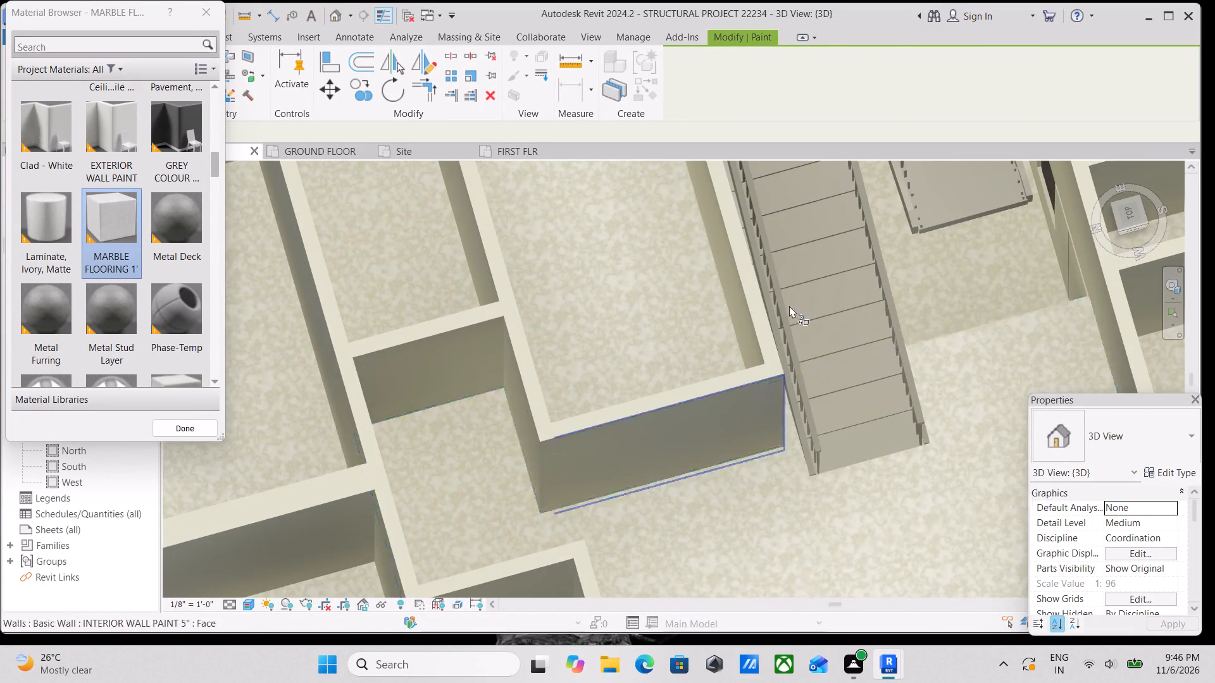
middle_click_drag(792, 281, 773, 326)
scroll(821, 288, "up", 3)
left_click(801, 307)
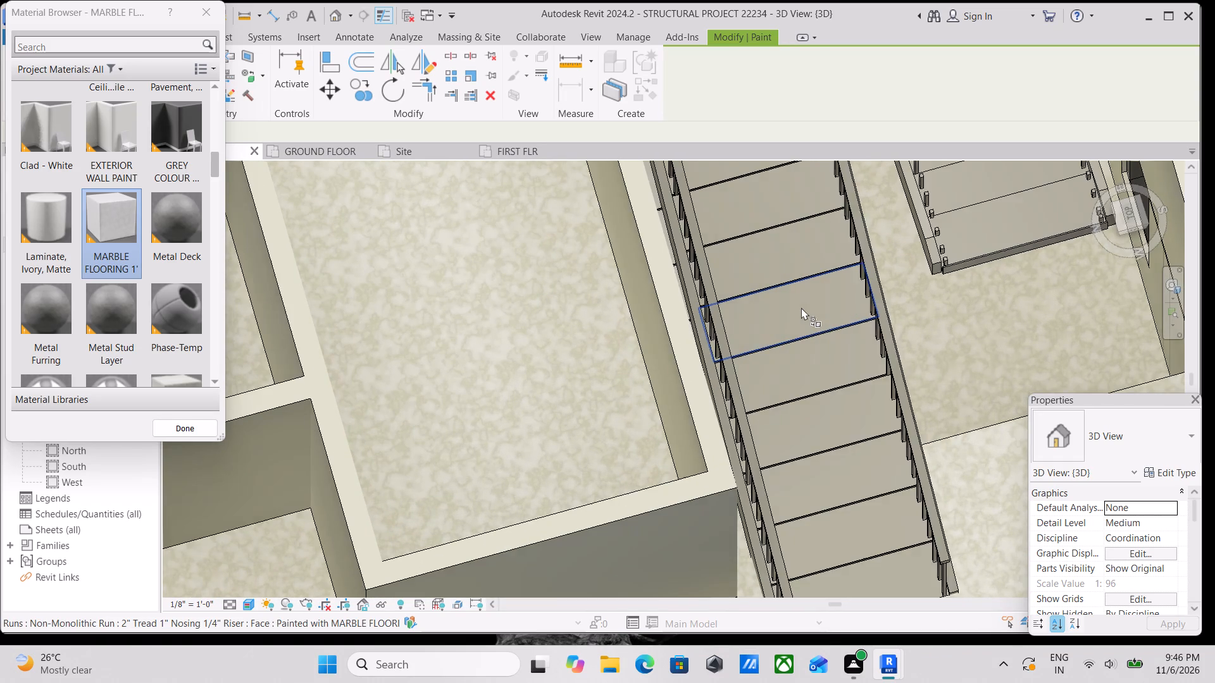
scroll(807, 315, "up", 6)
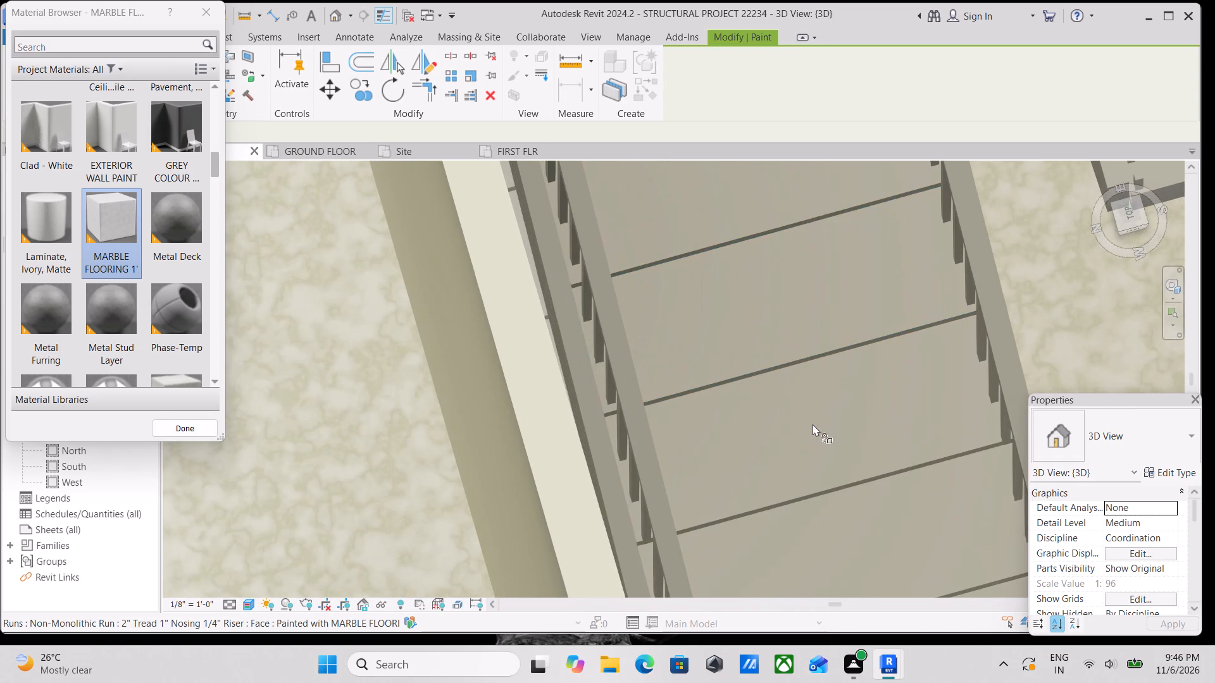
scroll(808, 395, "down", 3)
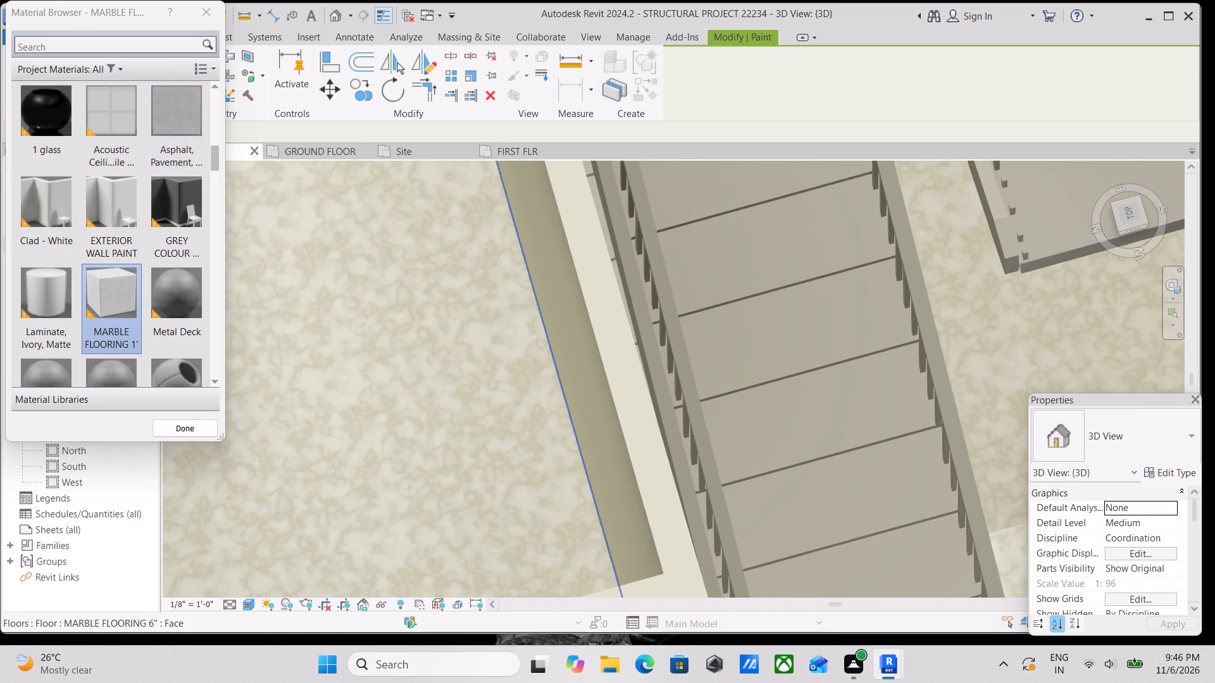
key("Escape")
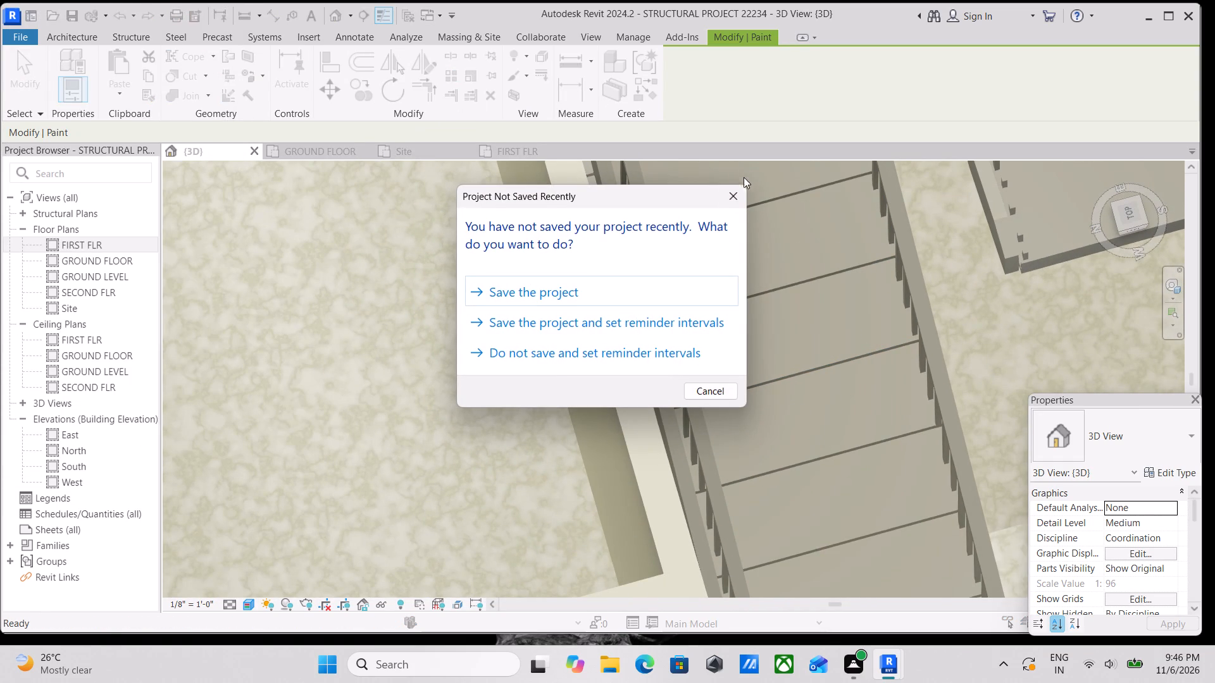
left_click(732, 198)
Restart Paint with MARBLE FLOORING 1' and apply it to several neighbouring treads midway up the flight.
type("PT")
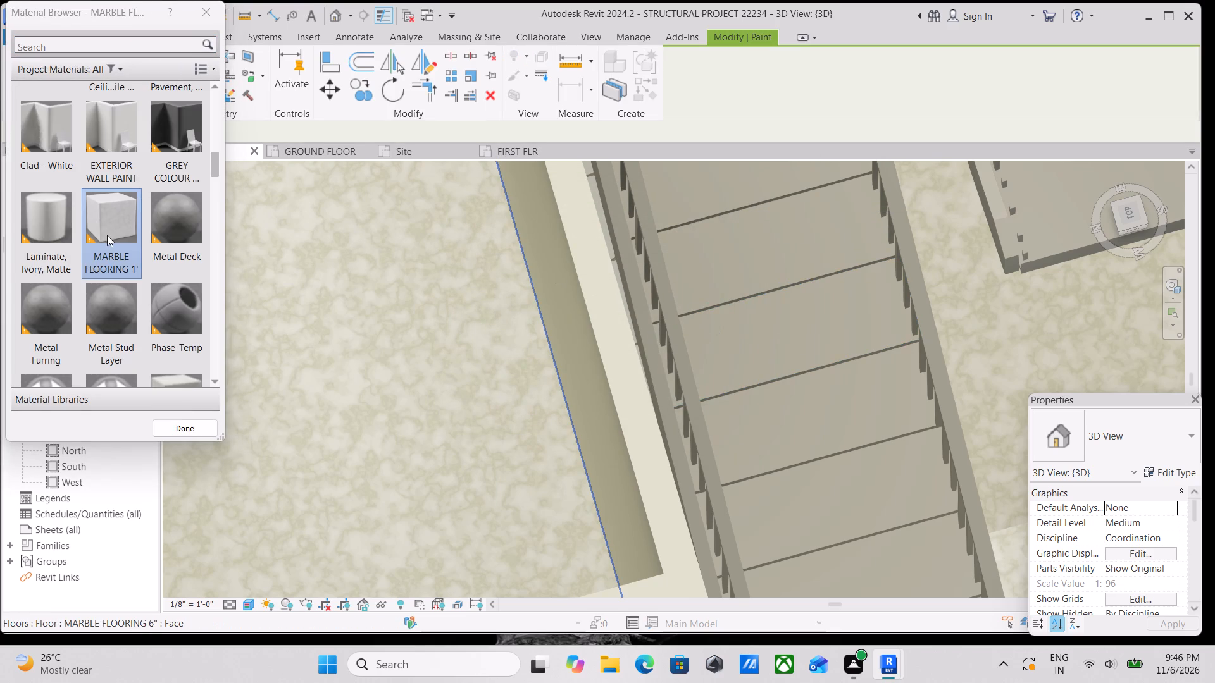
double_click(104, 235)
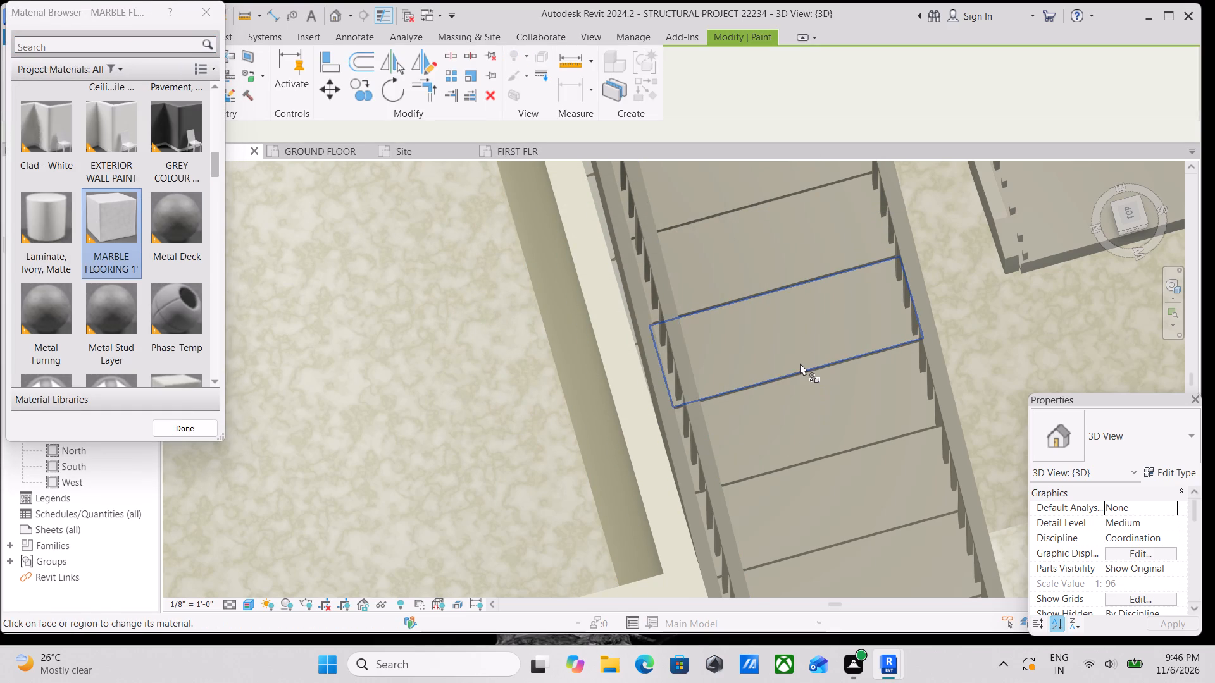
left_click(800, 363)
scroll(802, 393, "up", 1)
left_click(802, 393)
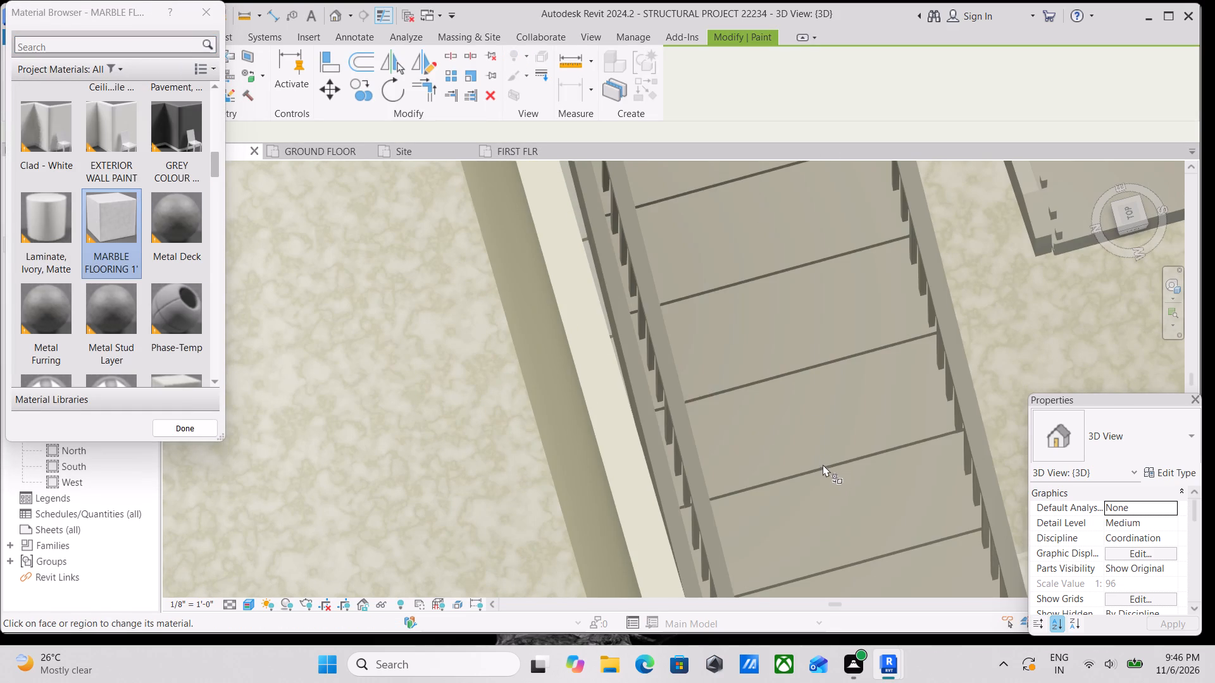
left_click(823, 466)
Paint more step faces near the bottom of the flight, including a riser, with MARBLE FLOORING 1'.
scroll(852, 482, "down", 2)
middle_click_drag(835, 461, 756, 310)
middle_click_drag(756, 420, 780, 380, "shift")
middle_click_drag(833, 353, 849, 401)
scroll(857, 271, "up", 8)
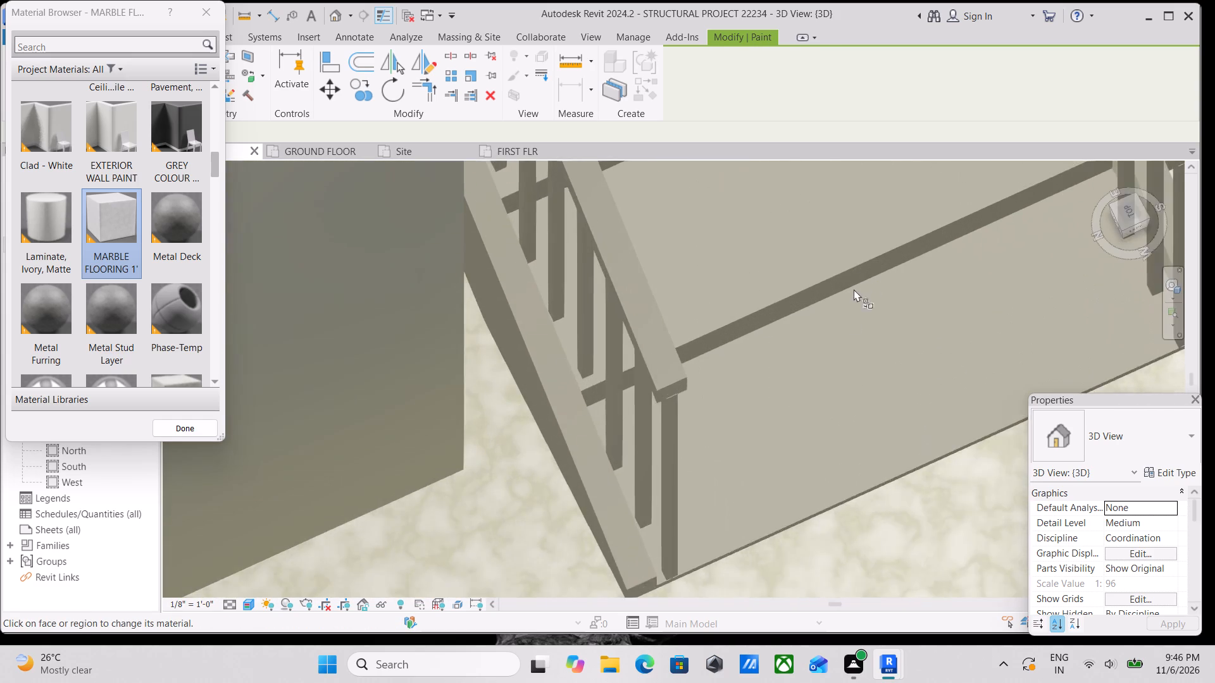
scroll(854, 289, "up", 3)
left_click(730, 295)
scroll(730, 324, "up", 4)
scroll(644, 238, "down", 6)
middle_click_drag(644, 239, 661, 436)
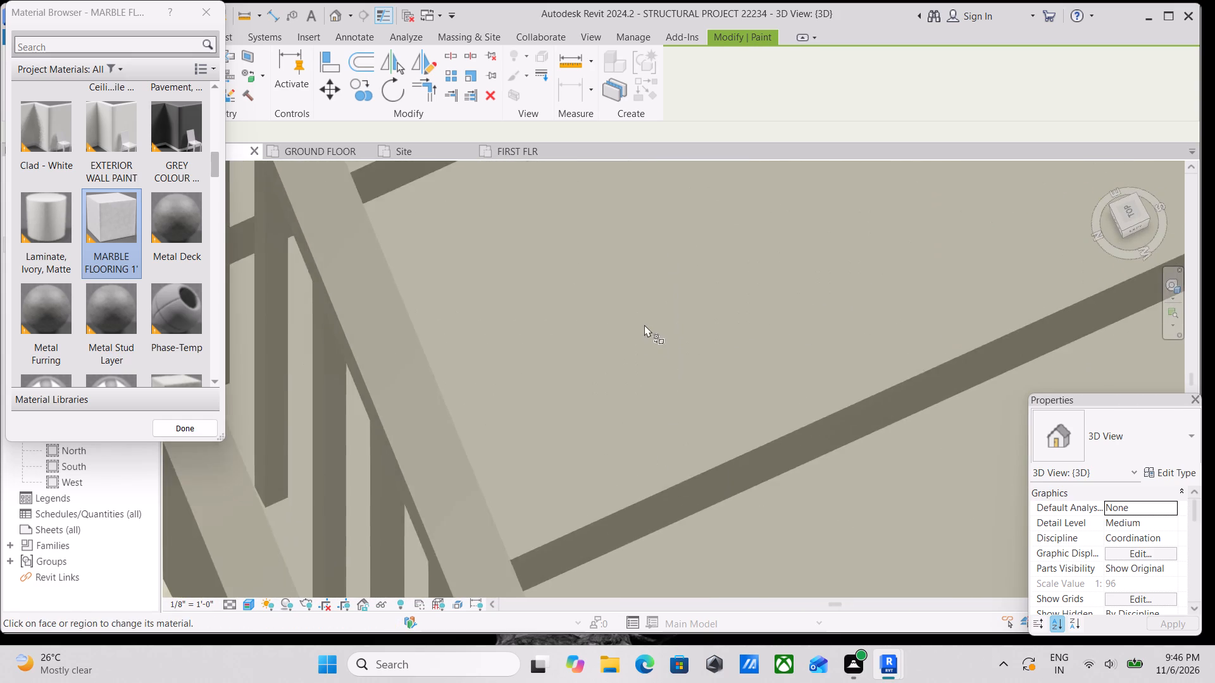
scroll(644, 324, "down", 2)
middle_click_drag(653, 346, 682, 478)
scroll(682, 476, "up", 1)
left_click(635, 324)
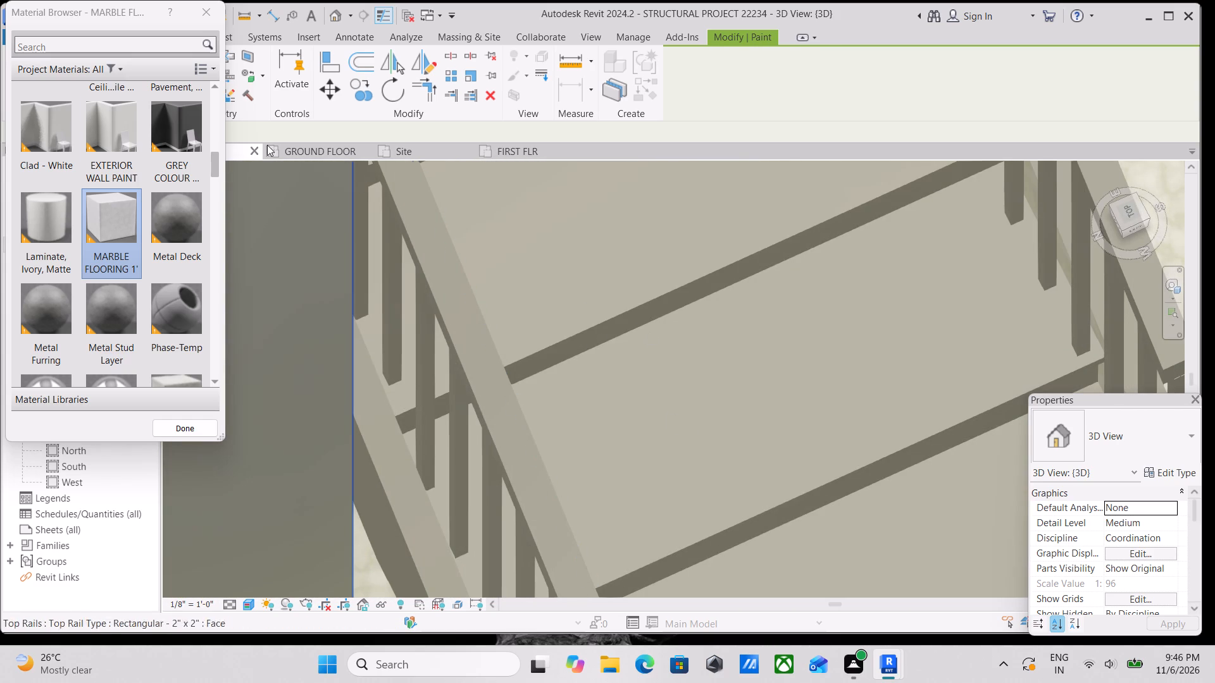
Choose MARBLE FLOORING 1' again and paint a tread near the bottom of the flight.
left_click(37, 226)
left_click(98, 231)
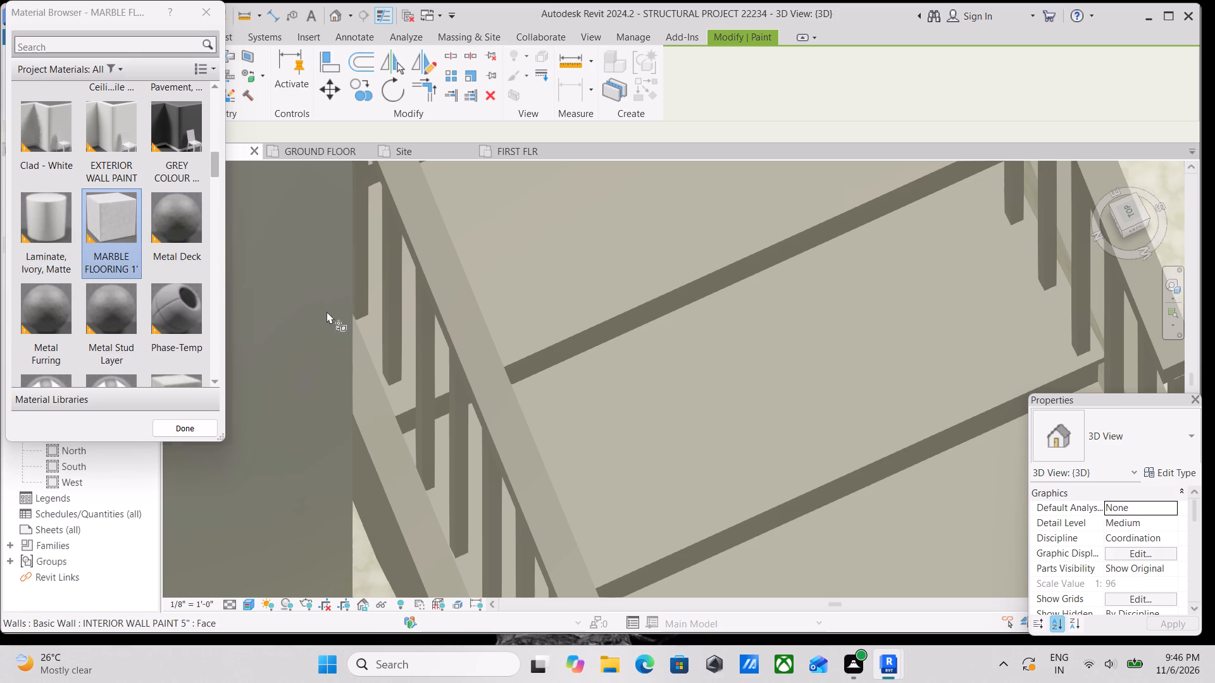
double_click(740, 345)
scroll(759, 358, "down", 12)
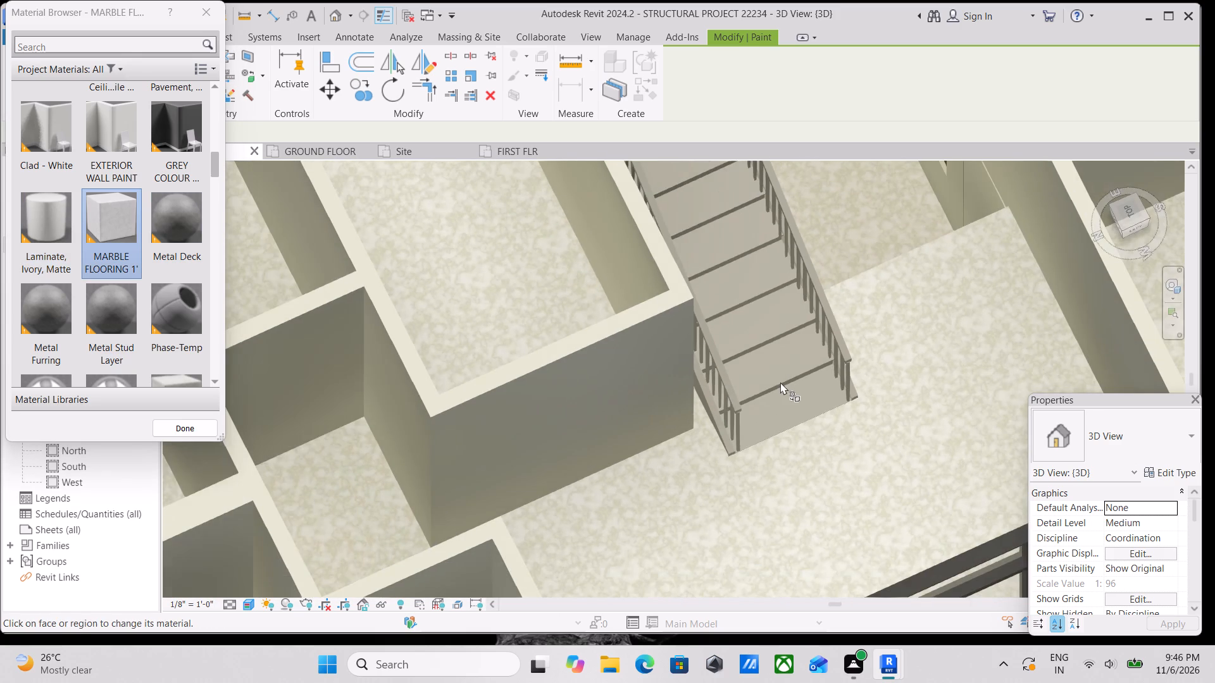
Paint the riser behind the staircase's lowest tread with MARBLE FLOORING 1'.
middle_click_drag(780, 381, 816, 232, "shift")
scroll(789, 195, "up", 3)
middle_click_drag(792, 205, 806, 409)
scroll(797, 405, "up", 4)
scroll(842, 304, "up", 10)
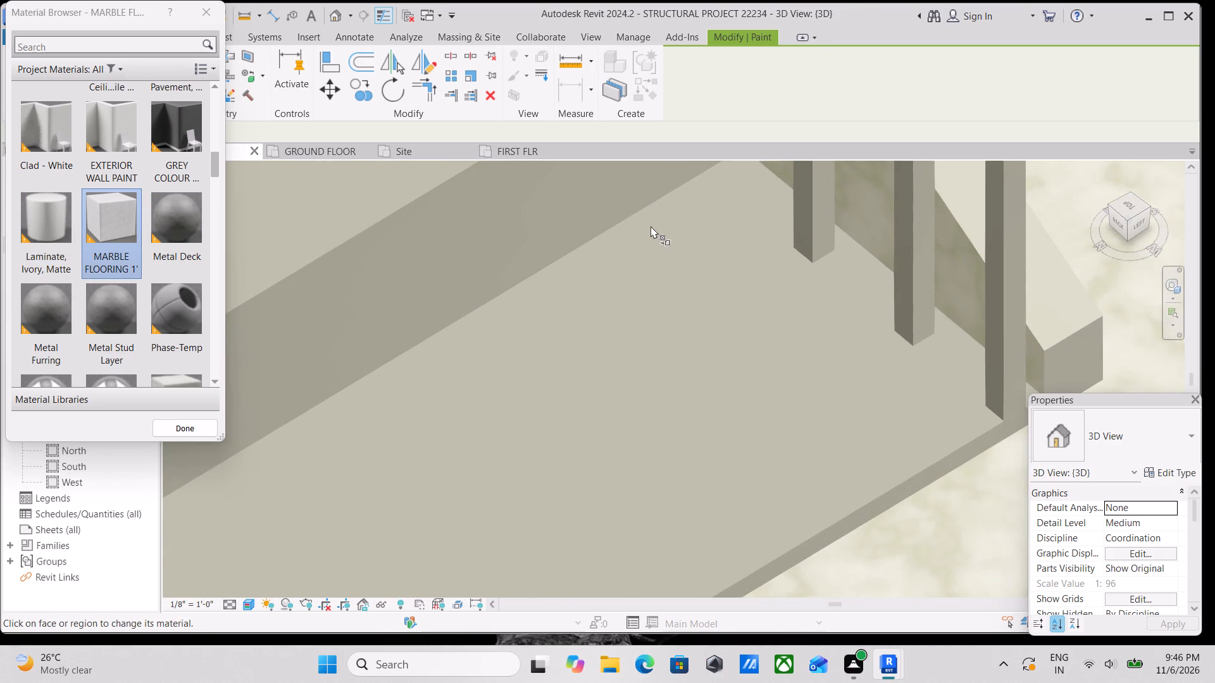
scroll(651, 226, "down", 3)
middle_click_drag(653, 240, 707, 414)
scroll(707, 414, "up", 1)
left_click(644, 309)
scroll(650, 318, "down", 5)
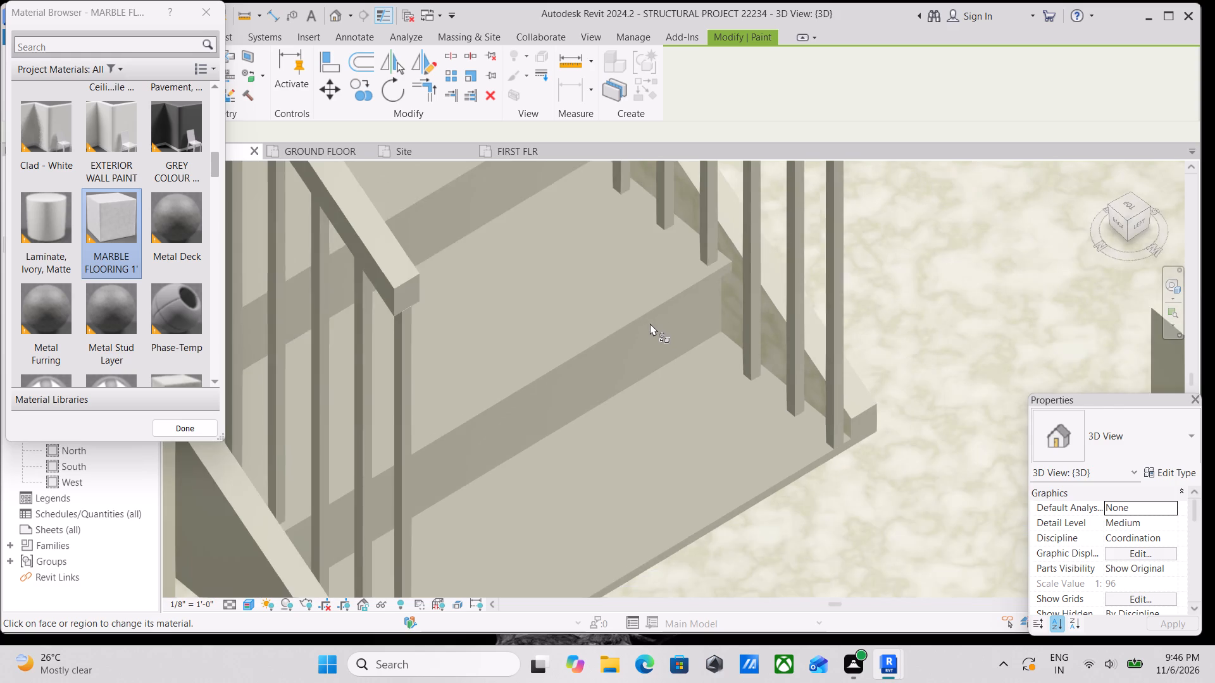
Paint the riser just below the stair landing with MARBLE FLOORING 1' and leave the Paint tool.
scroll(650, 323, "down", 3)
middle_click_drag(639, 347, 557, 397, "shift")
scroll(584, 393, "down", 1, "shift")
scroll(544, 379, "down", 2)
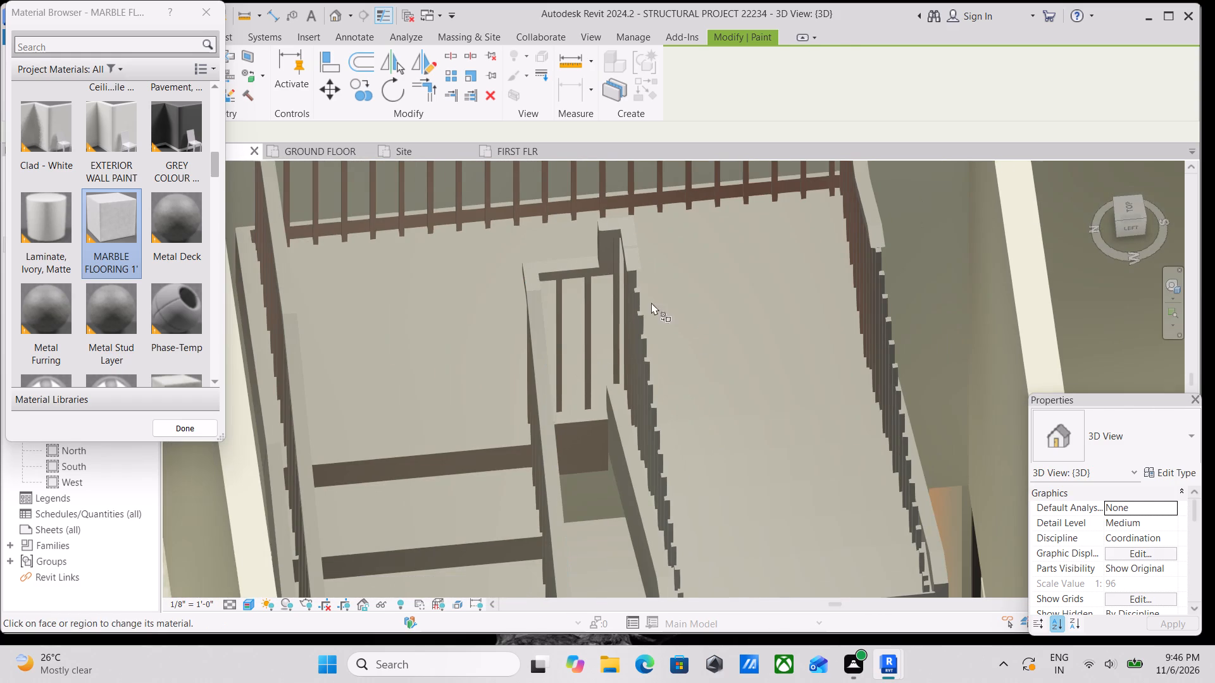
scroll(638, 297, "up", 4)
scroll(414, 483, "down", 1)
middle_click_drag(413, 469, 495, 274)
left_click(458, 372)
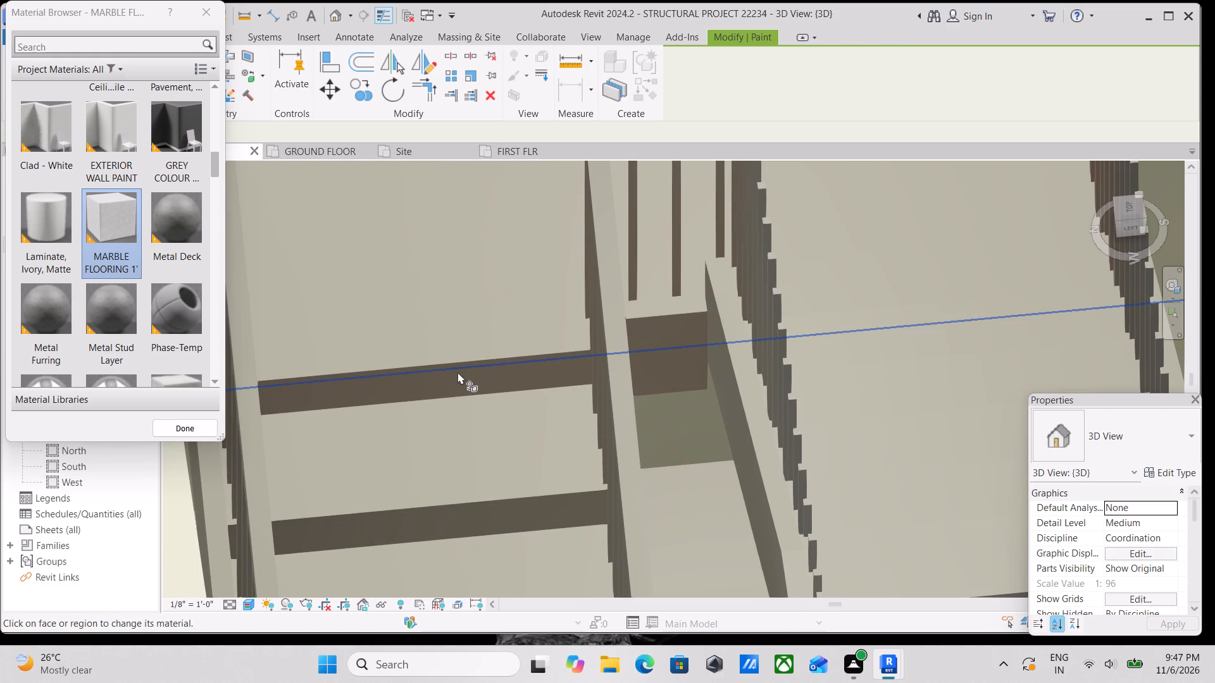
scroll(346, 231, "up", 1)
left_click(192, 10)
scroll(442, 309, "down", 5)
middle_click_drag(442, 306, 468, 164)
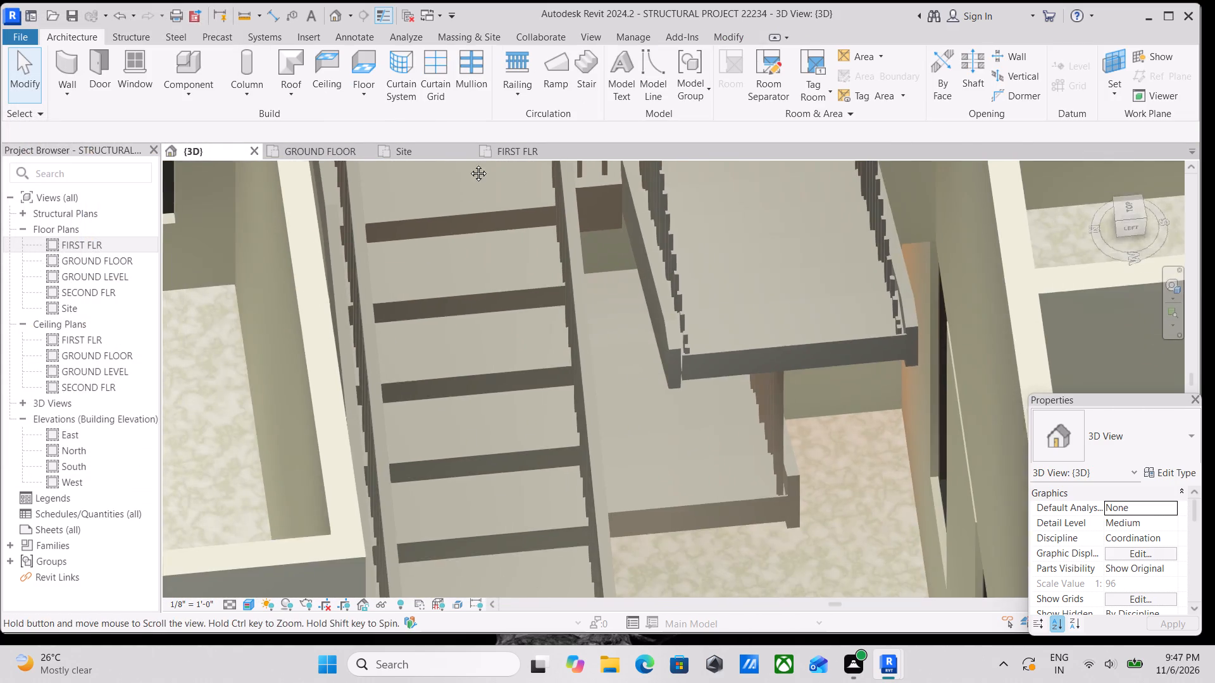
Orient the 3D view to the back and raise the section box's top well above the house's roofline.
middle_click_drag(526, 334, 664, 133, "shift")
scroll(785, 326, "down", 12)
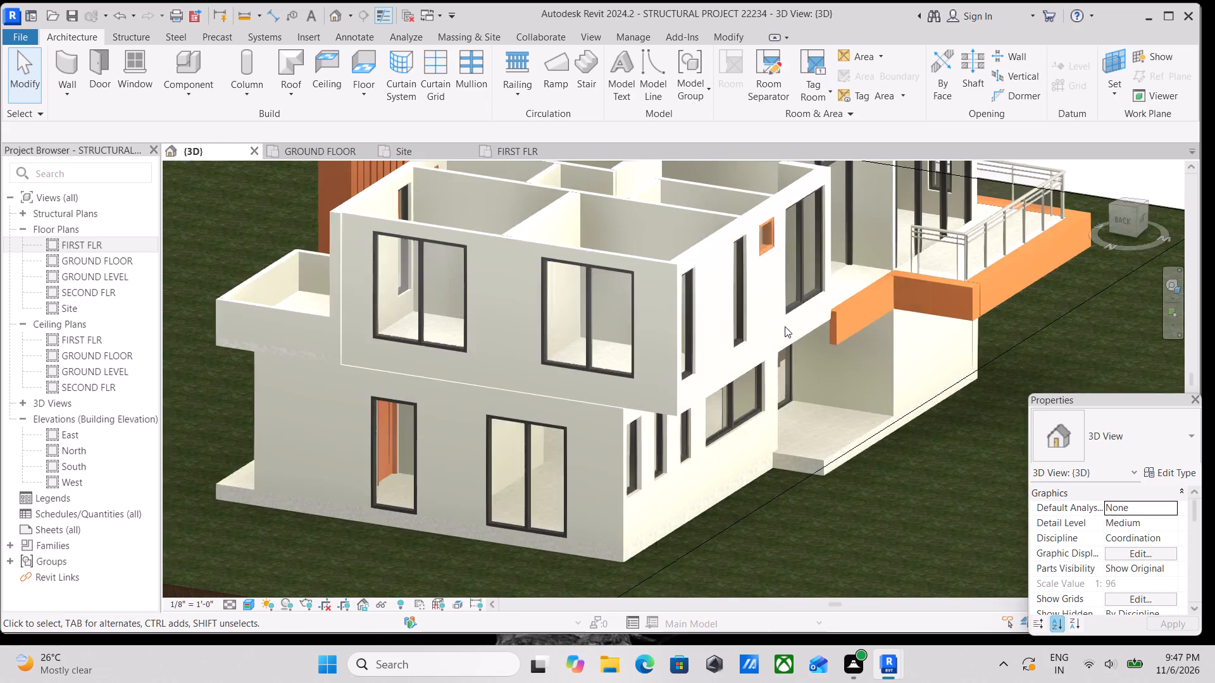
scroll(763, 412, "down", 1)
middle_click_drag(763, 412, 769, 488)
scroll(770, 480, "down", 3)
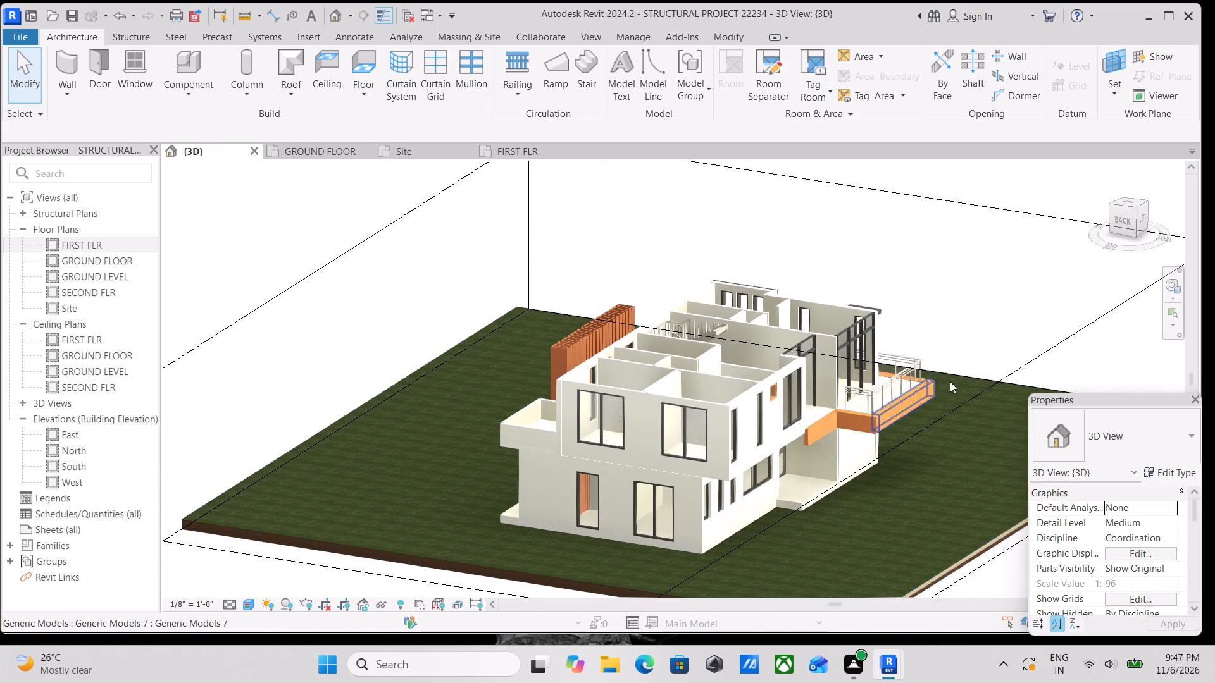
scroll(913, 322, "down", 3)
middle_click_drag(891, 310, 851, 278)
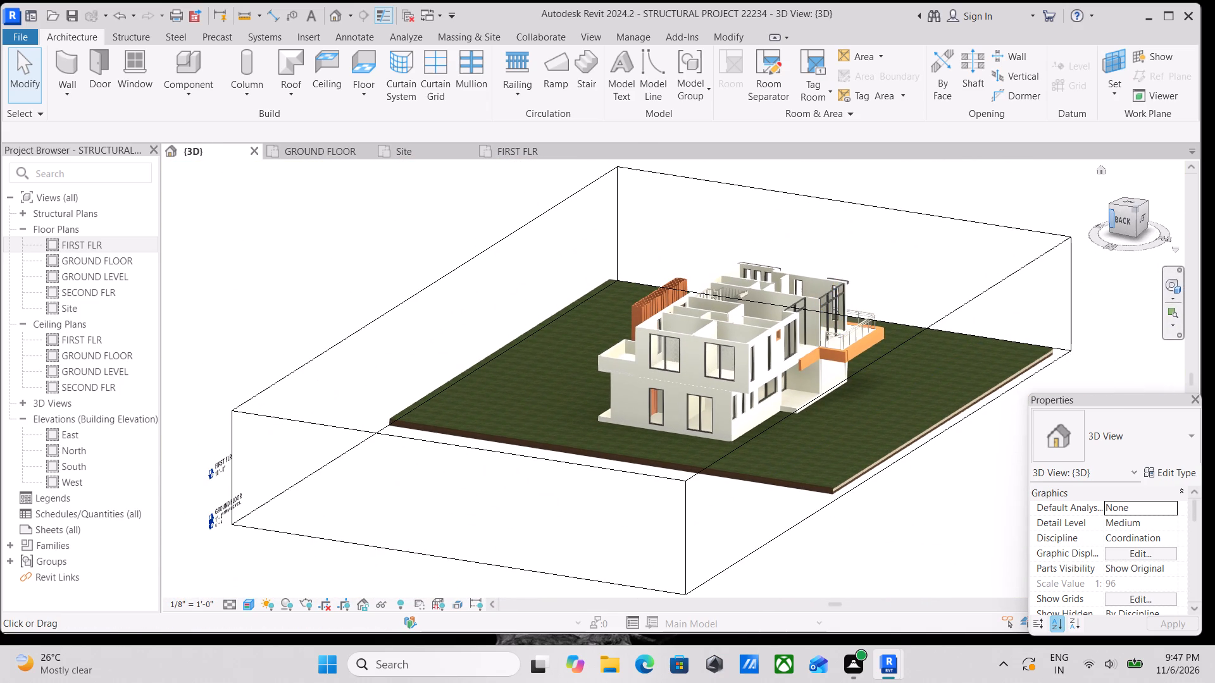
left_click(1119, 218)
scroll(752, 400, "up", 7)
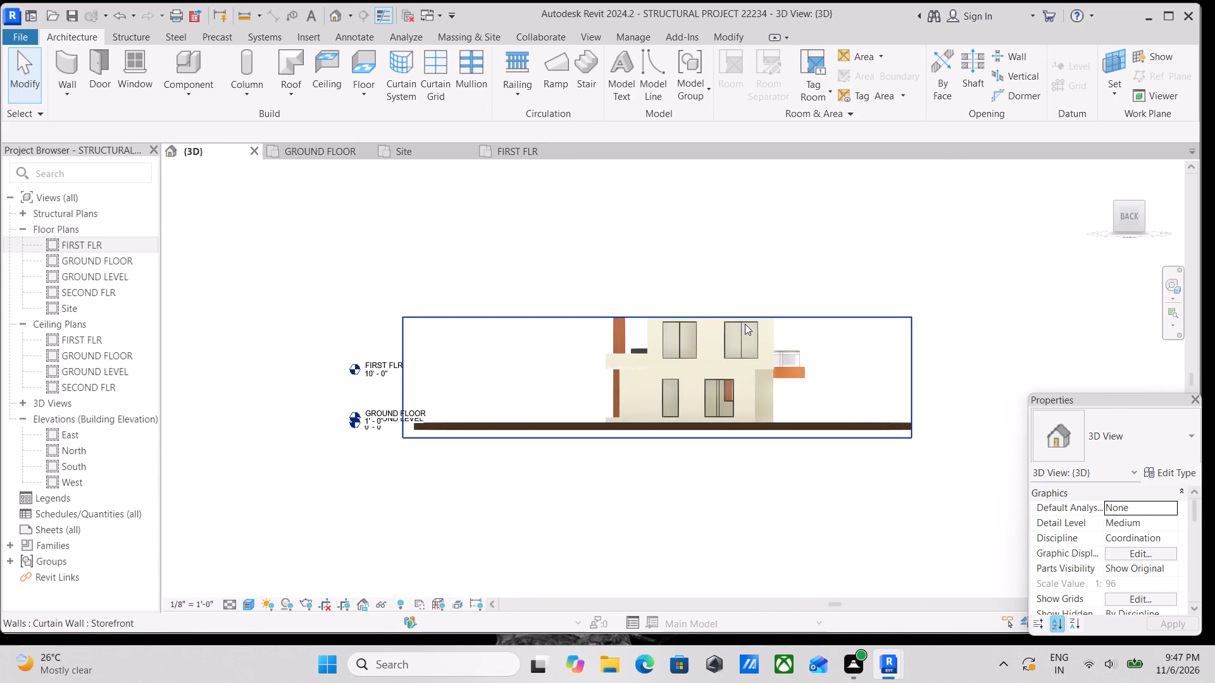
left_click_drag(713, 317, 706, 283)
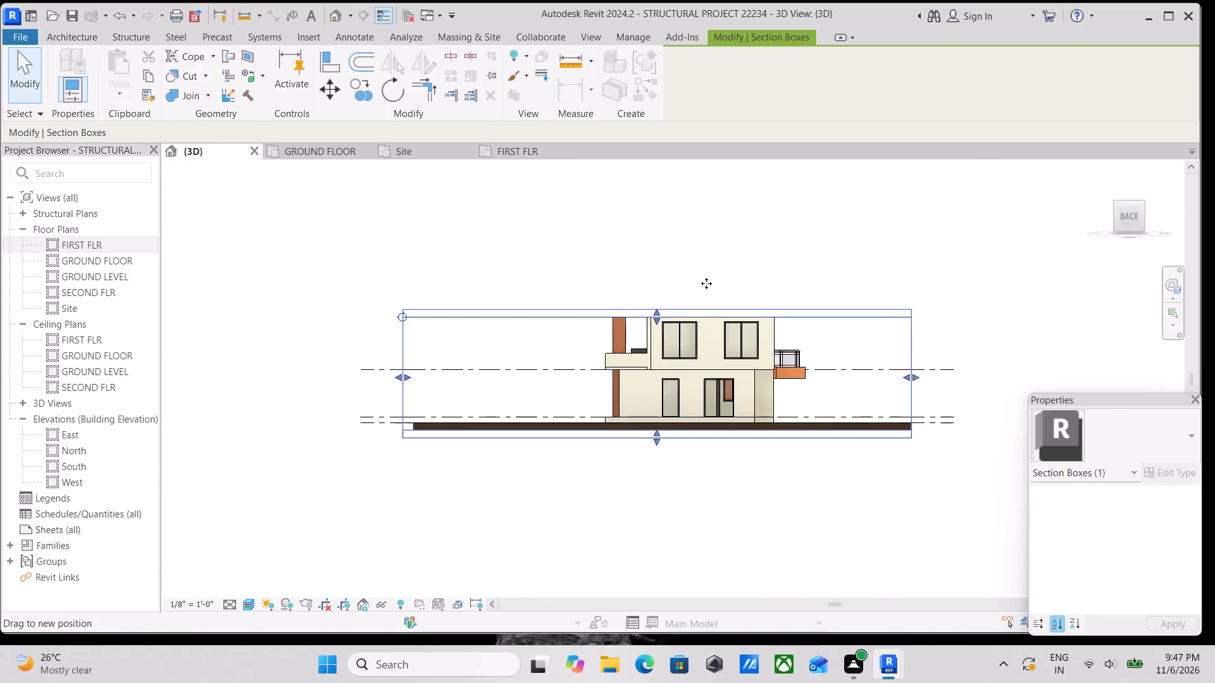
left_click_drag(706, 283, 706, 289)
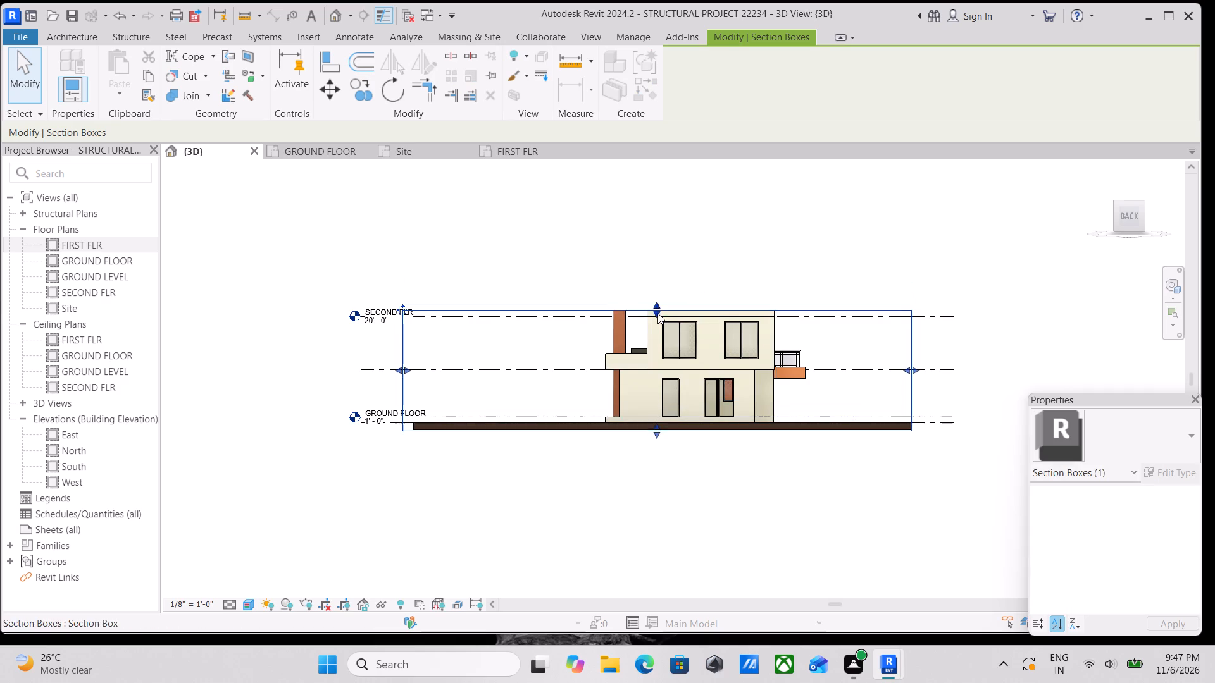
left_click_drag(655, 309, 661, 264)
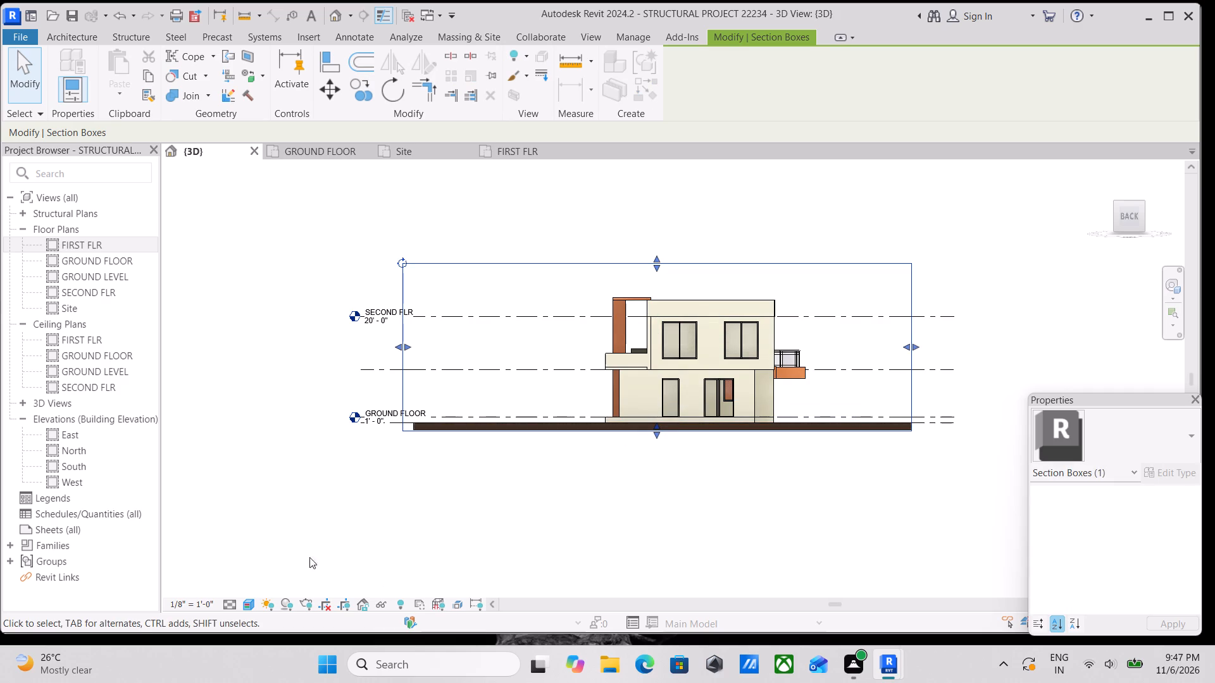
Switch the 3D view to the Shaded visual style and deselect the section box.
left_click(244, 604)
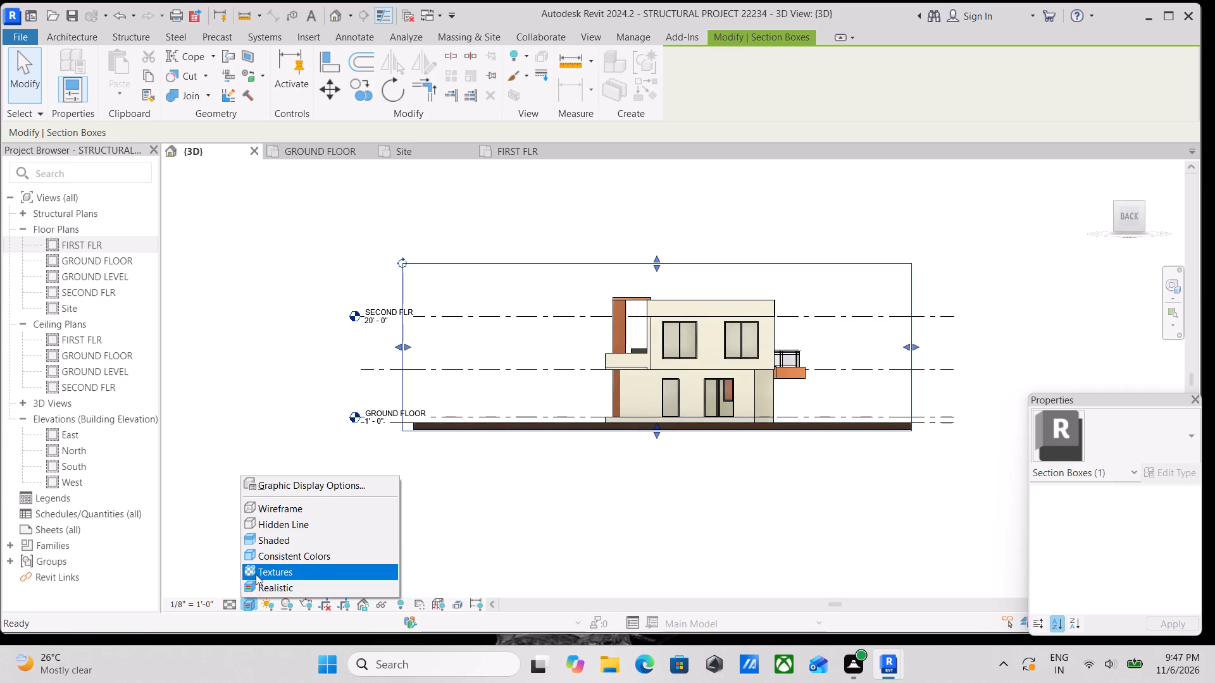
left_click(265, 543)
scroll(513, 415, "down", 2)
middle_click_drag(528, 430, 561, 467)
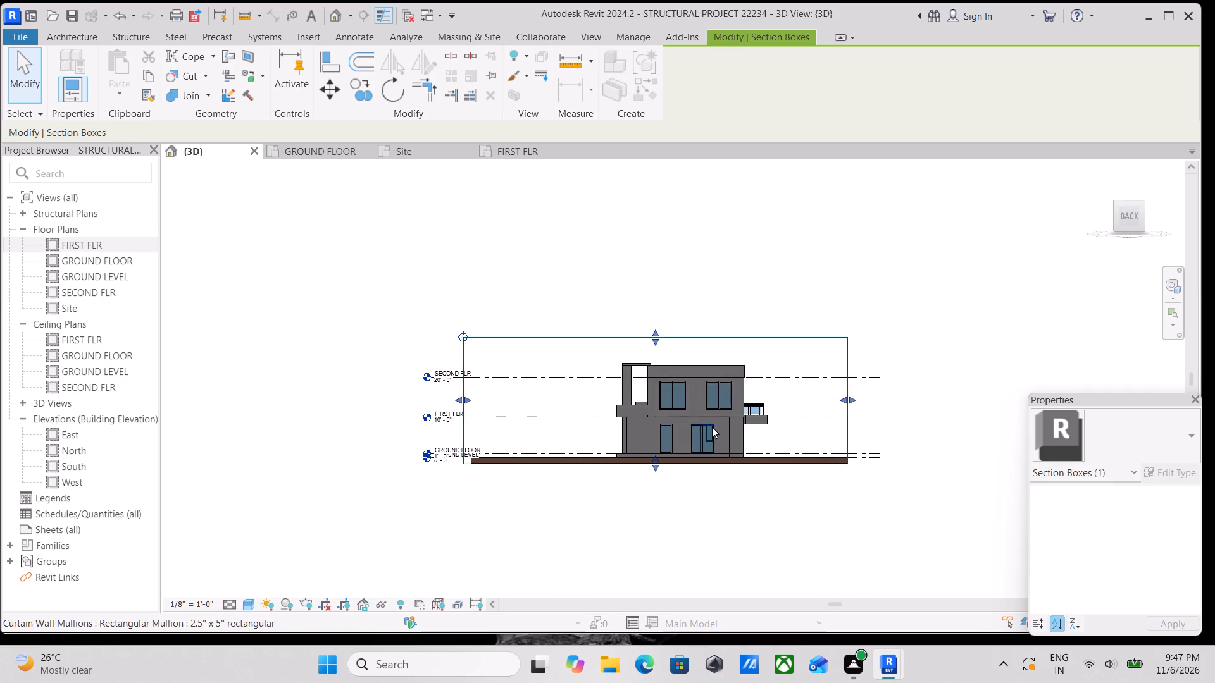
scroll(713, 427, "down", 1)
key("Escape")
scroll(756, 350, "up", 1)
key("Escape")
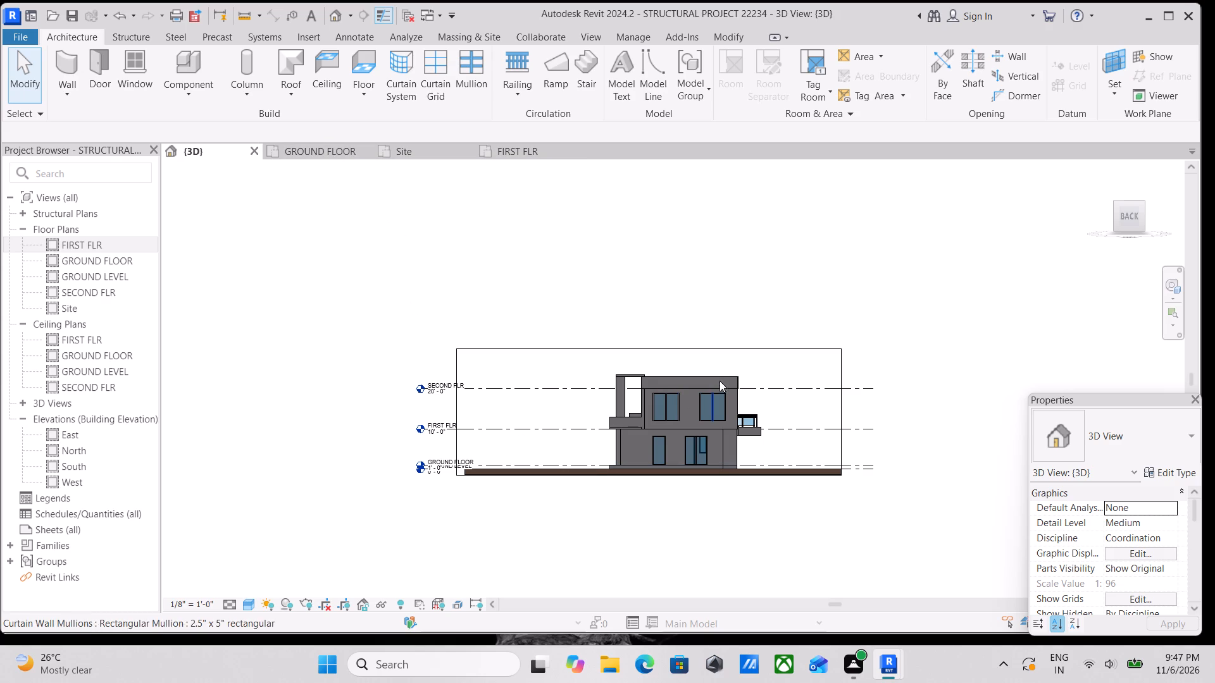
Extend the section box further above the roofline and lower its bottom edge well below the ground slab.
left_click(732, 354)
scroll(648, 368, "up", 3)
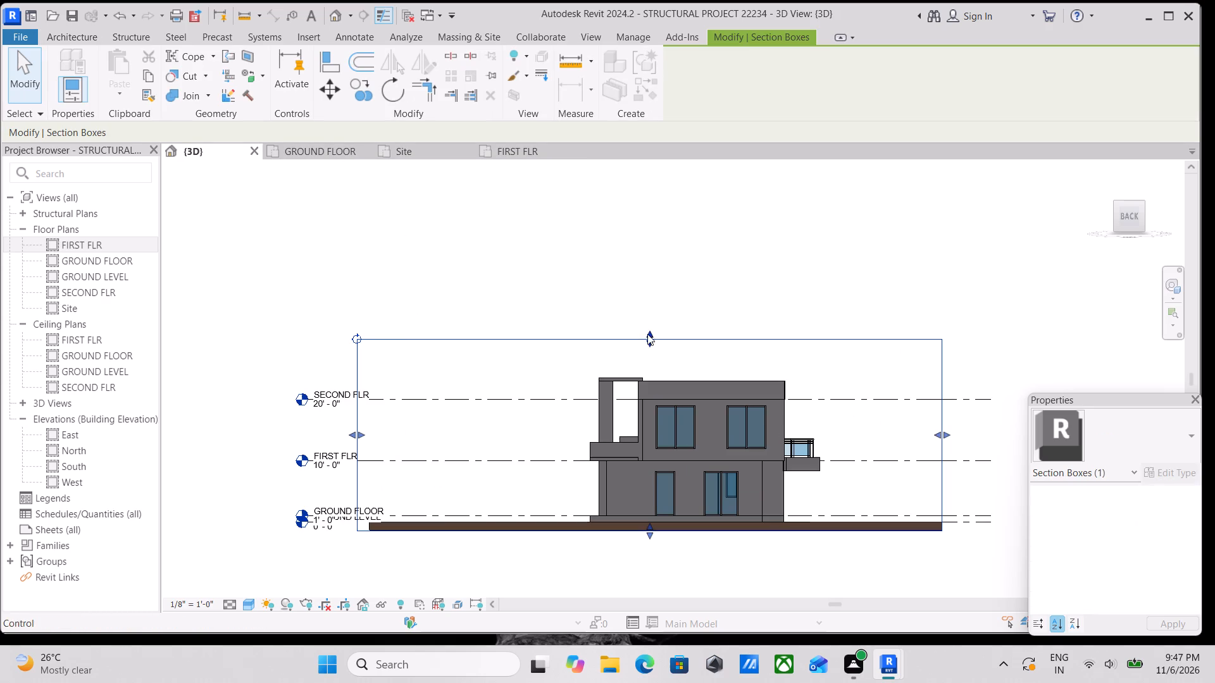
left_click_drag(647, 334, 651, 285)
scroll(679, 358, "down", 2)
middle_click_drag(679, 358, 699, 396)
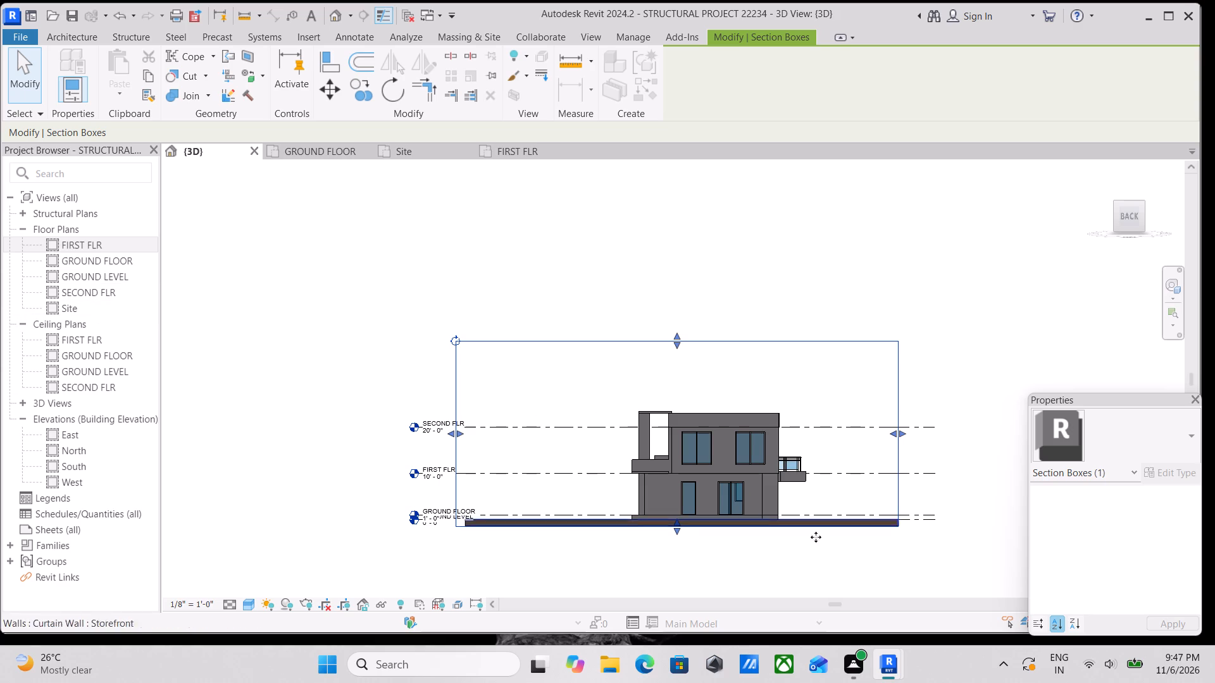
scroll(871, 567, "up", 3)
scroll(737, 553, "up", 3)
left_click_drag(511, 466, 518, 481)
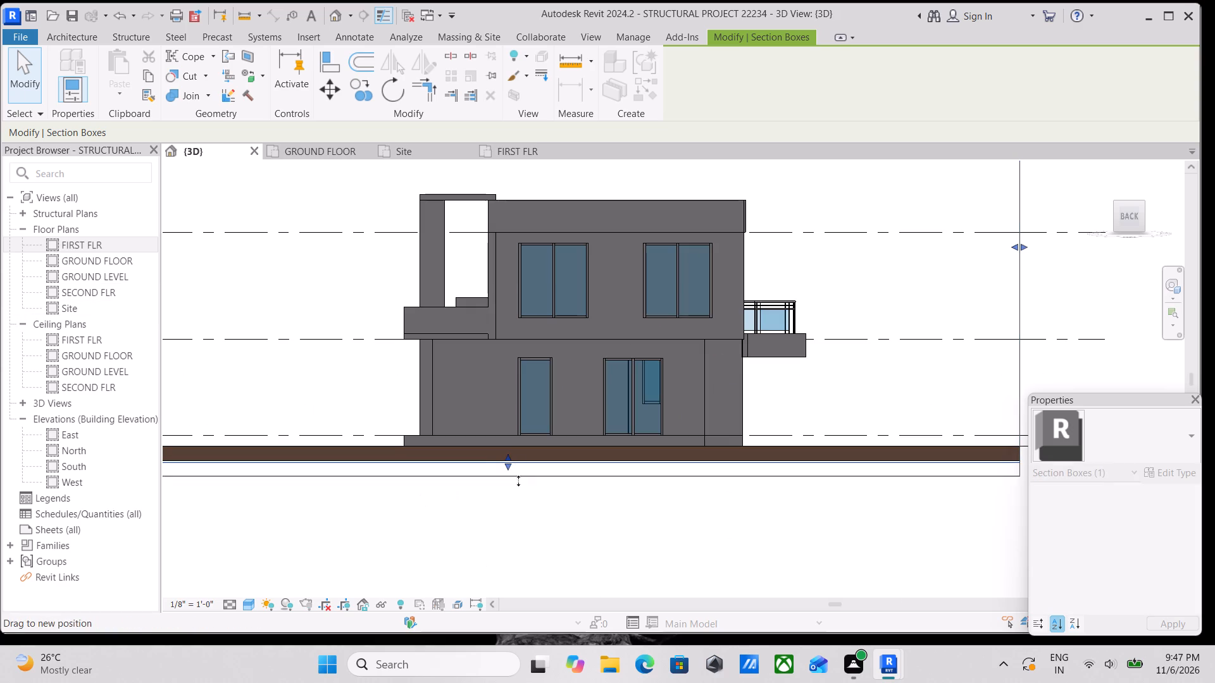
left_click_drag(518, 481, 521, 505)
scroll(587, 484, "down", 3)
middle_click_drag(588, 484, 666, 515)
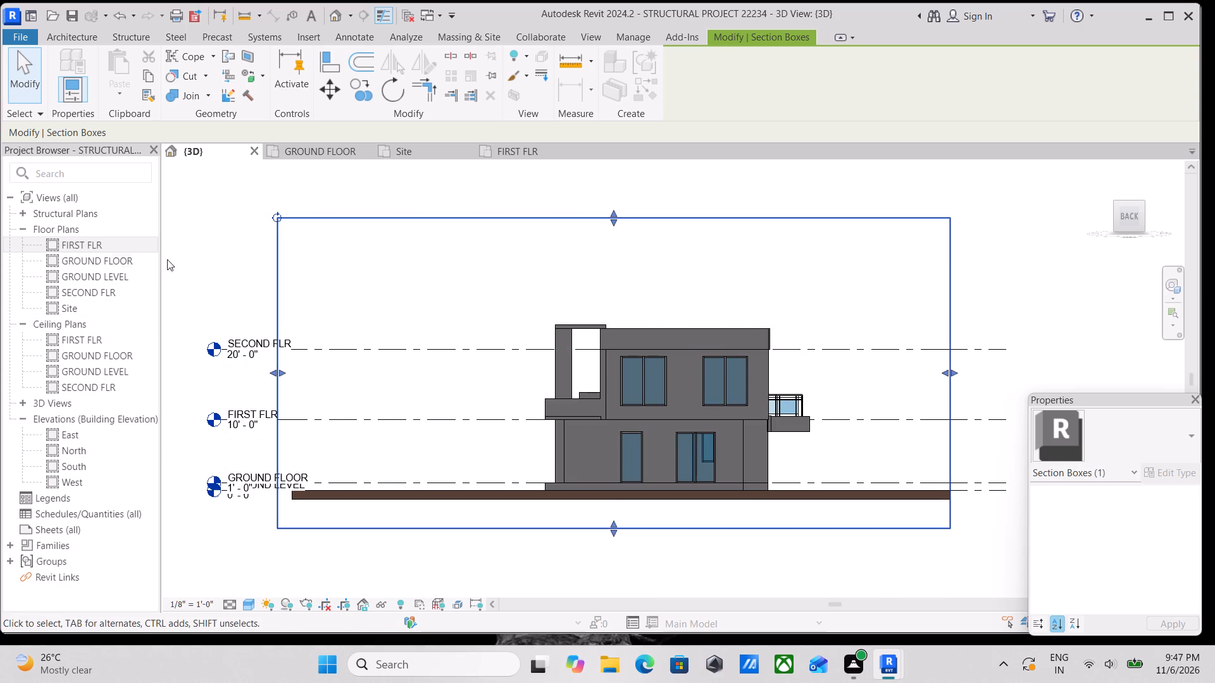
Open the GROUND FLOOR floor plan.
double_click(96, 260)
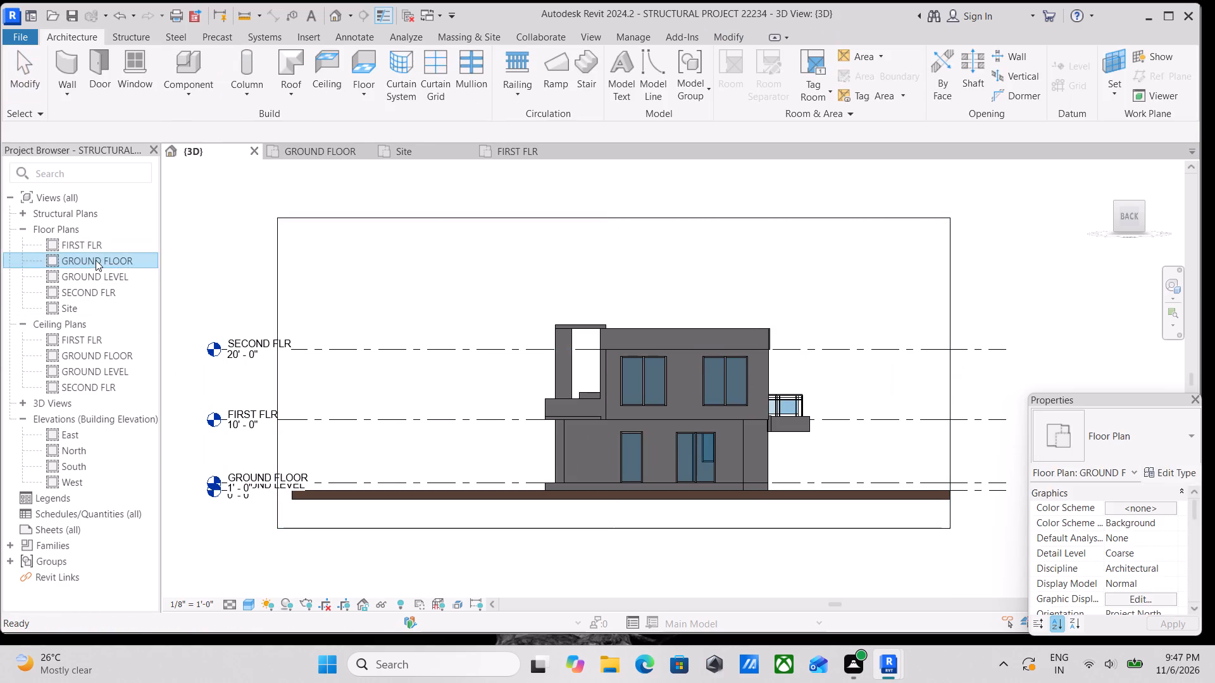
scroll(432, 374, "down", 3)
middle_click_drag(599, 381, 675, 328)
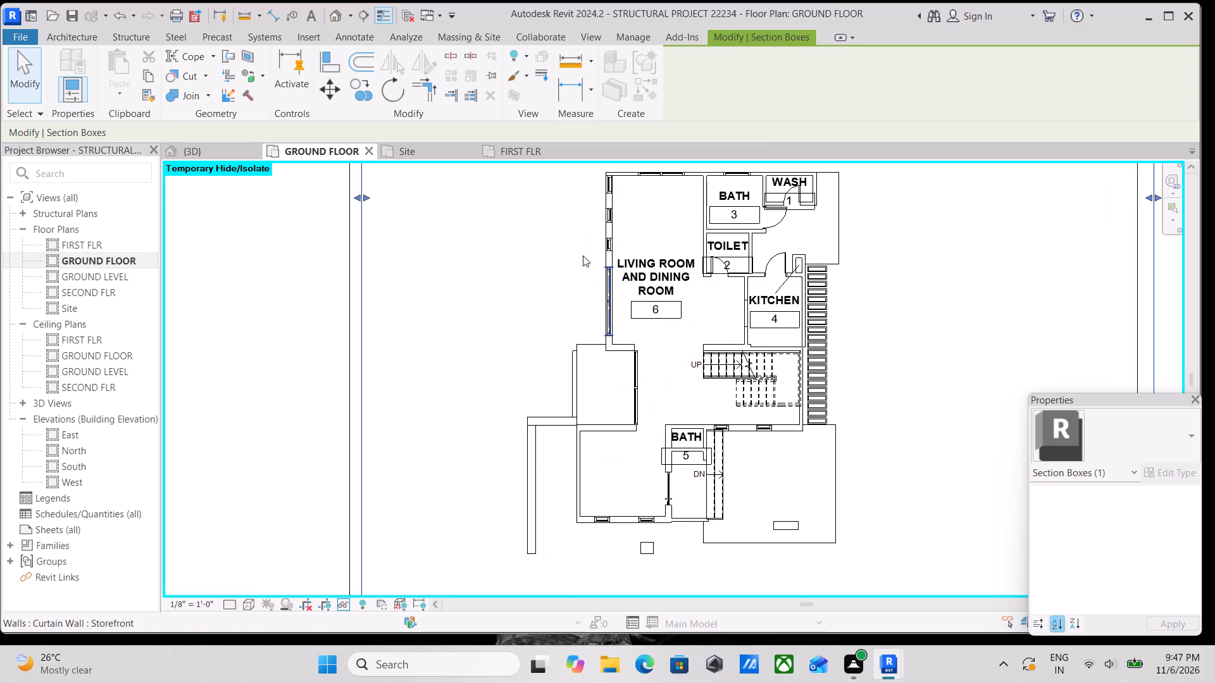
middle_click_drag(545, 257, 539, 295)
Draw a vertical Building Section line through the living room and BATH 5, looking towards the staircase.
left_click(83, 36)
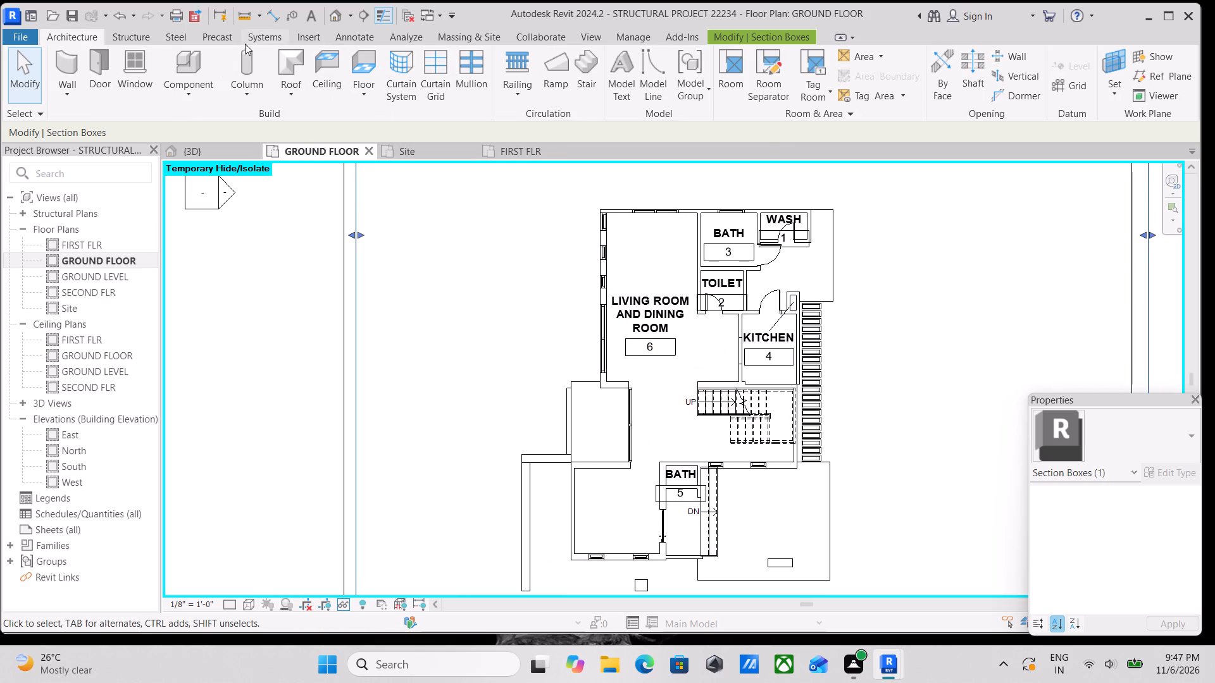
left_click(361, 16)
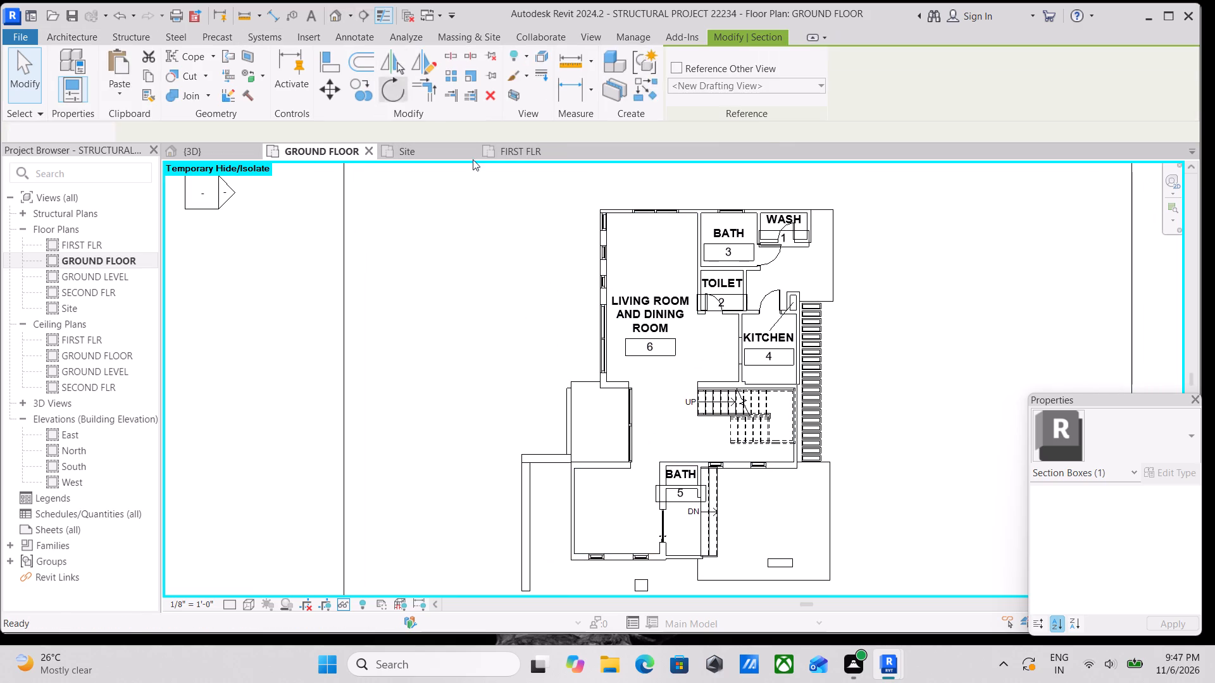
scroll(710, 350, "up", 2)
middle_click_drag(655, 242, 718, 343)
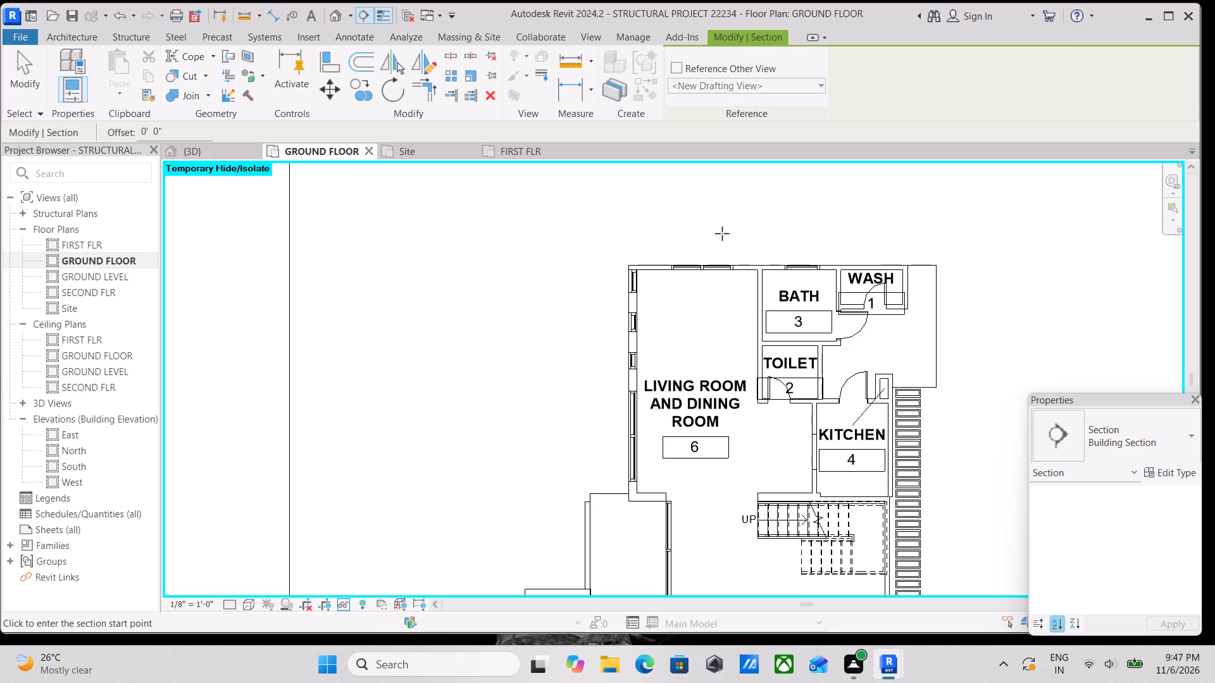
left_click(723, 220)
scroll(705, 459, "down", 1)
middle_click_drag(705, 459, 756, 302)
scroll(762, 446, "down", 1)
middle_click_drag(762, 438, 759, 359)
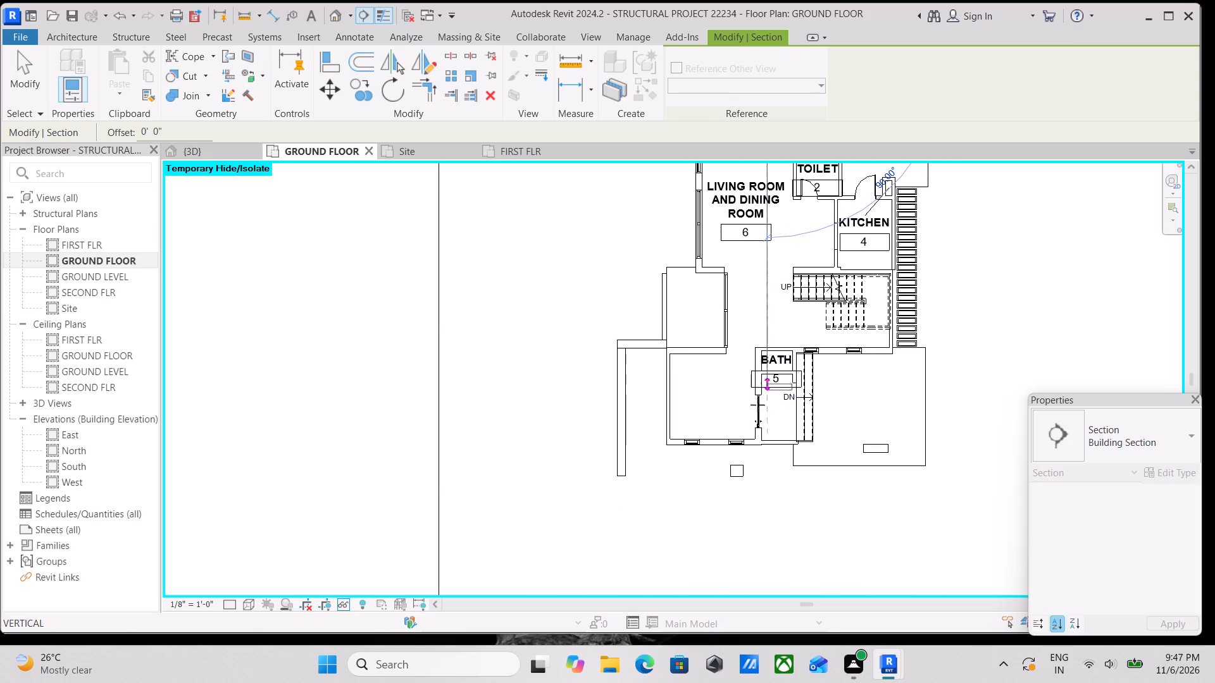
left_click(761, 503)
scroll(761, 503, "down", 1)
middle_click_drag(761, 503, 742, 532)
scroll(818, 462, "down", 2)
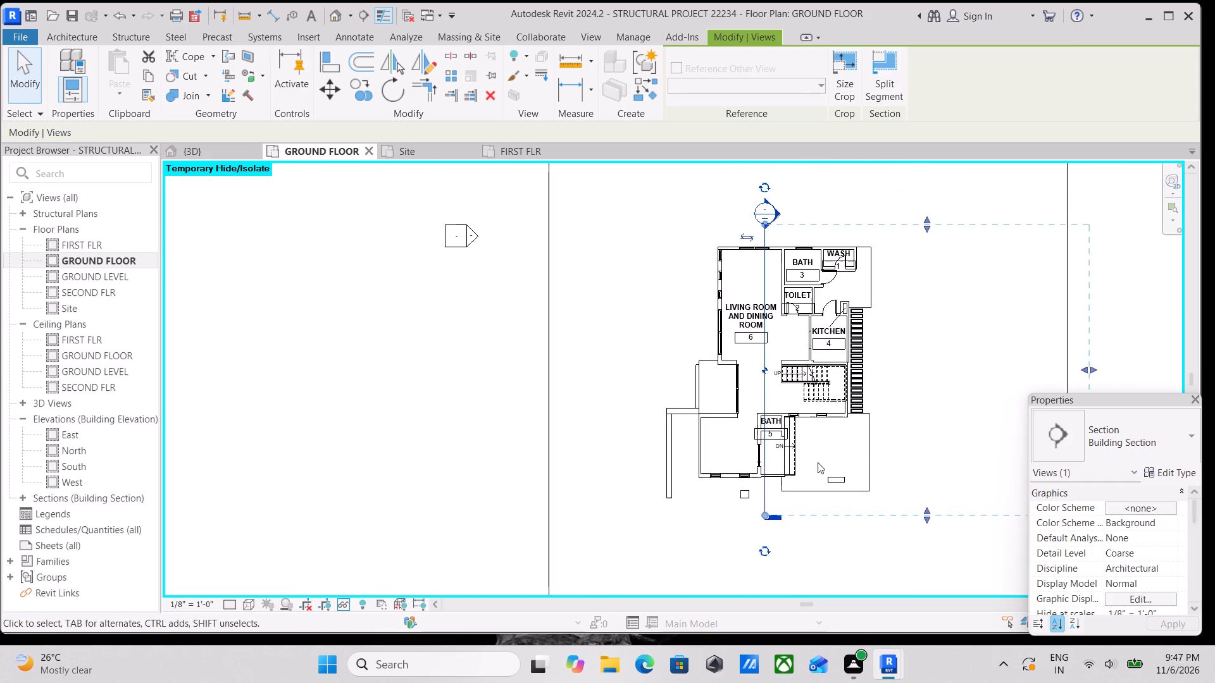
Pull the section's far clip boundary in to just beyond the staircase's outer wall.
middle_click_drag(789, 484, 711, 518)
left_click_drag(1006, 407, 1005, 407)
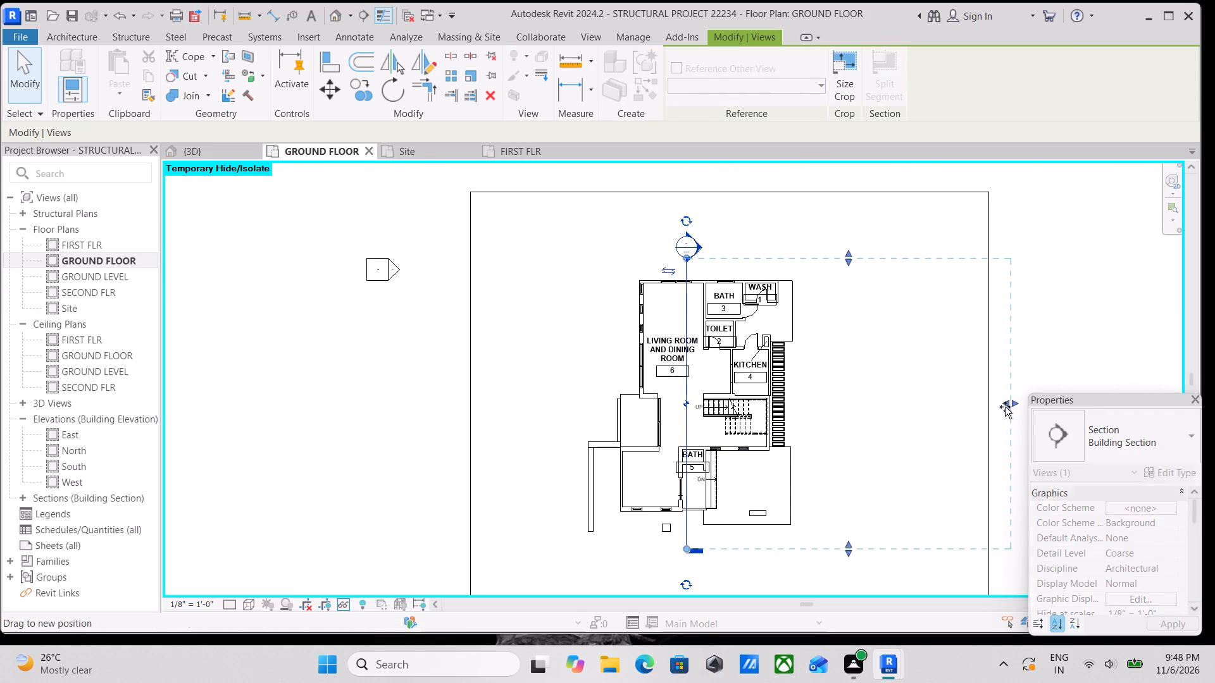
left_click_drag(1005, 407, 802, 442)
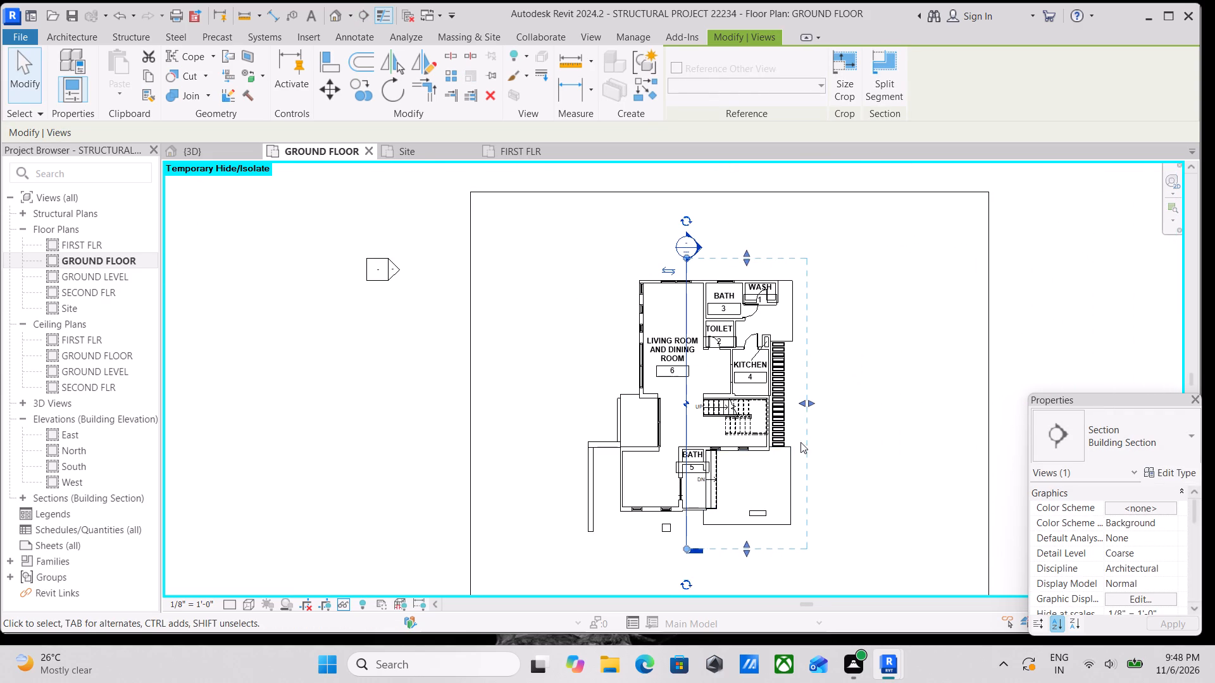
left_click_drag(807, 417, 773, 423)
left_click(773, 423)
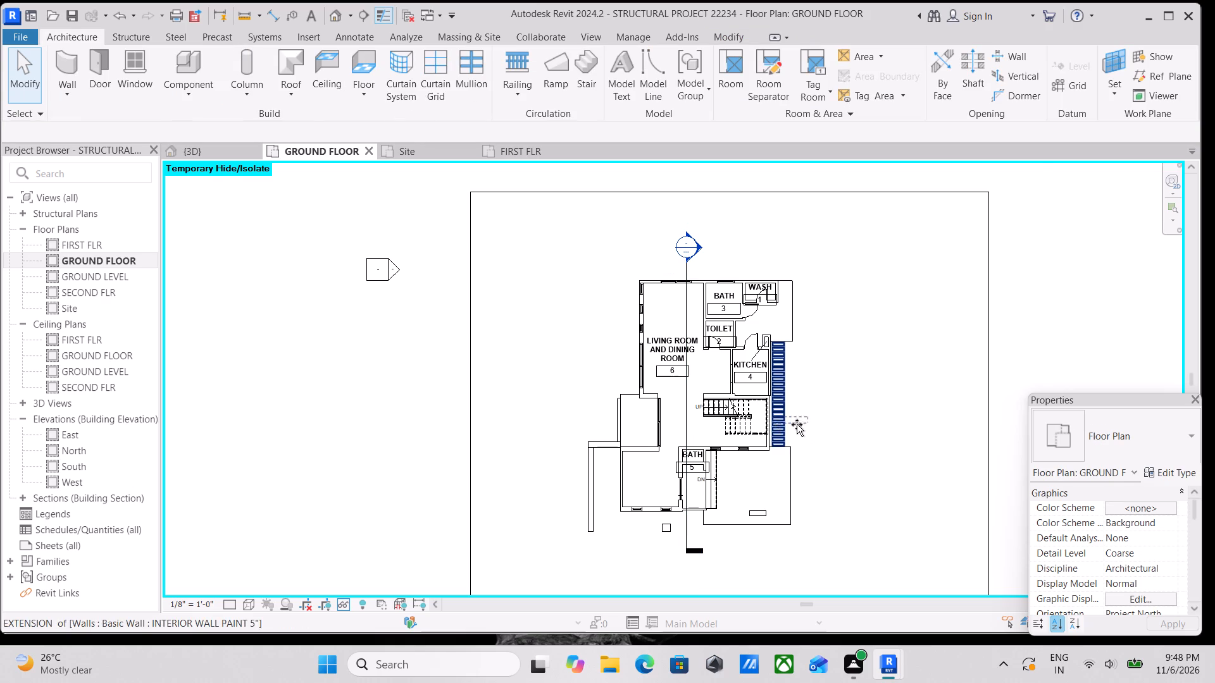
scroll(823, 475, "up", 2)
key("Escape")
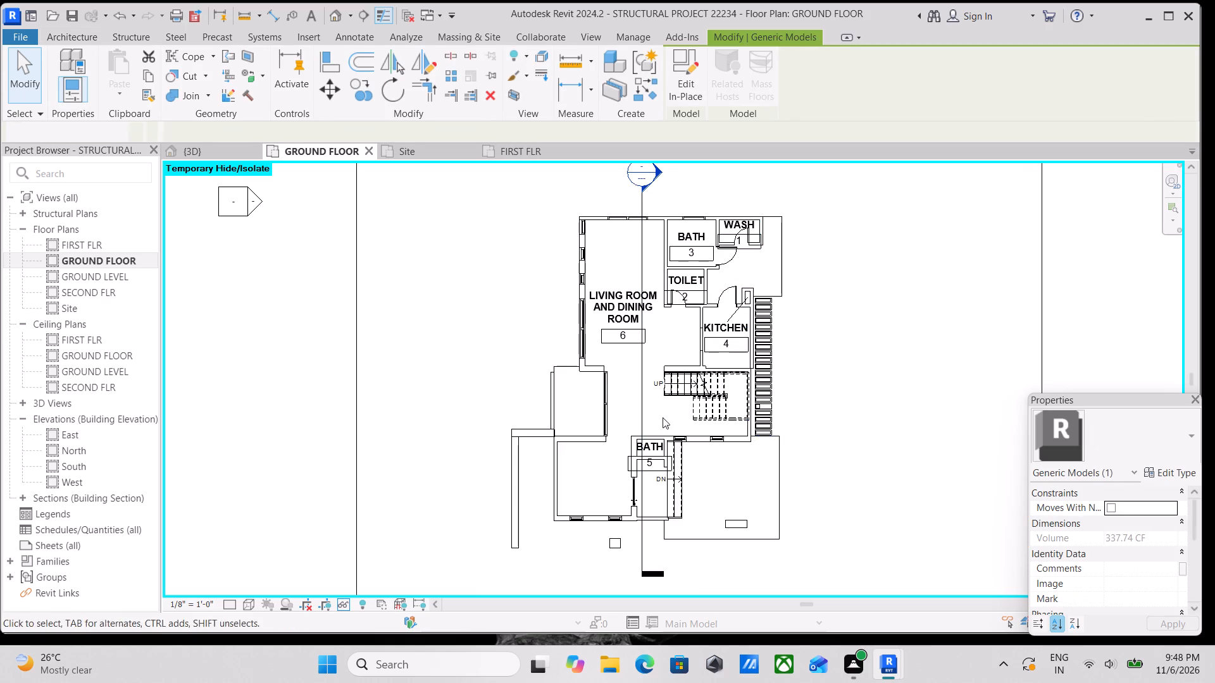
scroll(682, 519, "down", 1)
middle_click_drag(683, 510, 711, 434)
left_click(689, 489)
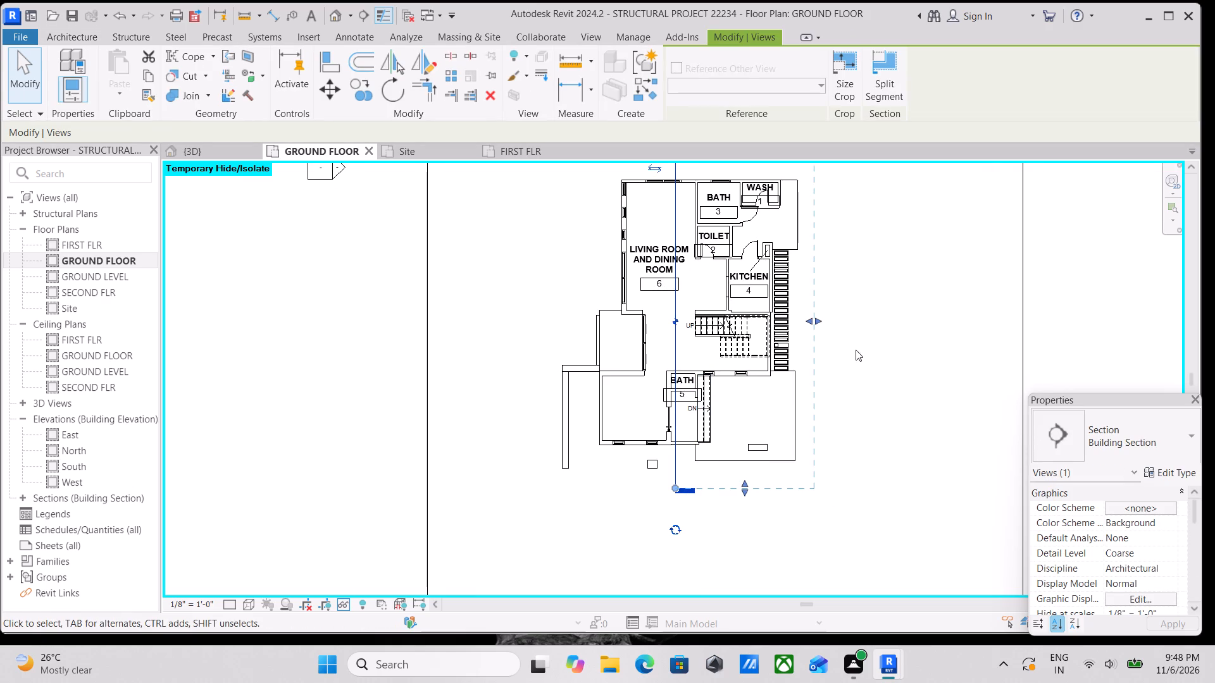
left_click_drag(812, 320, 775, 329)
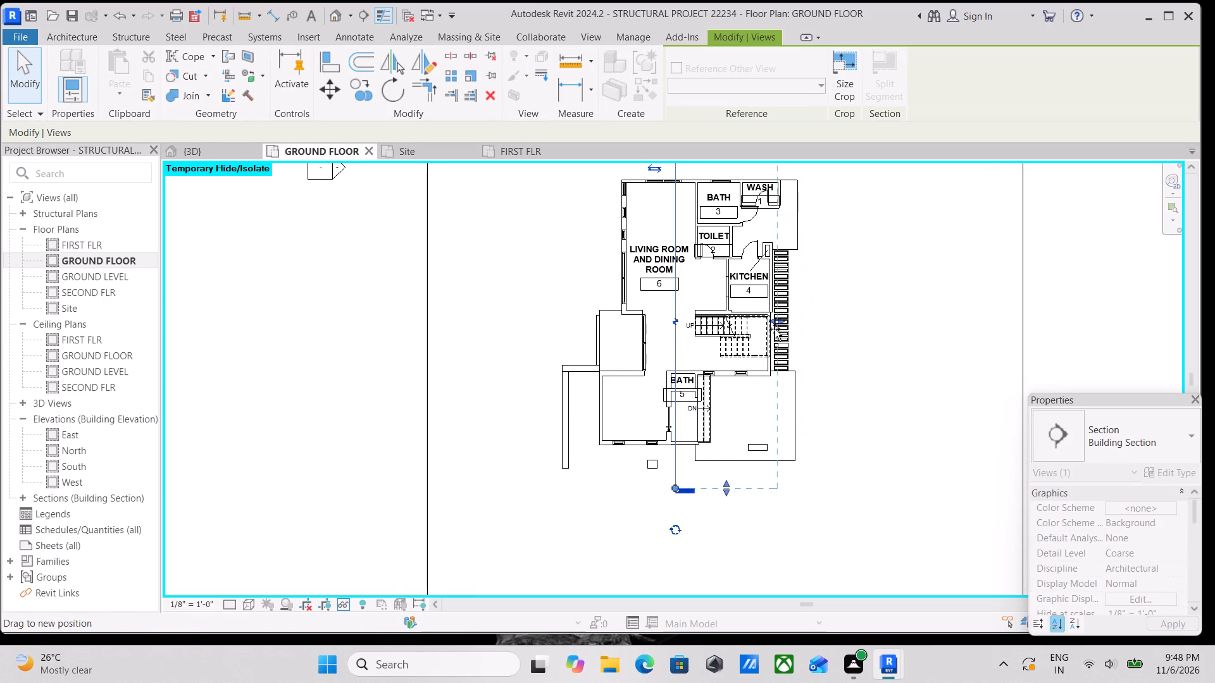
left_click_drag(775, 329, 776, 329)
middle_click_drag(712, 336, 733, 524)
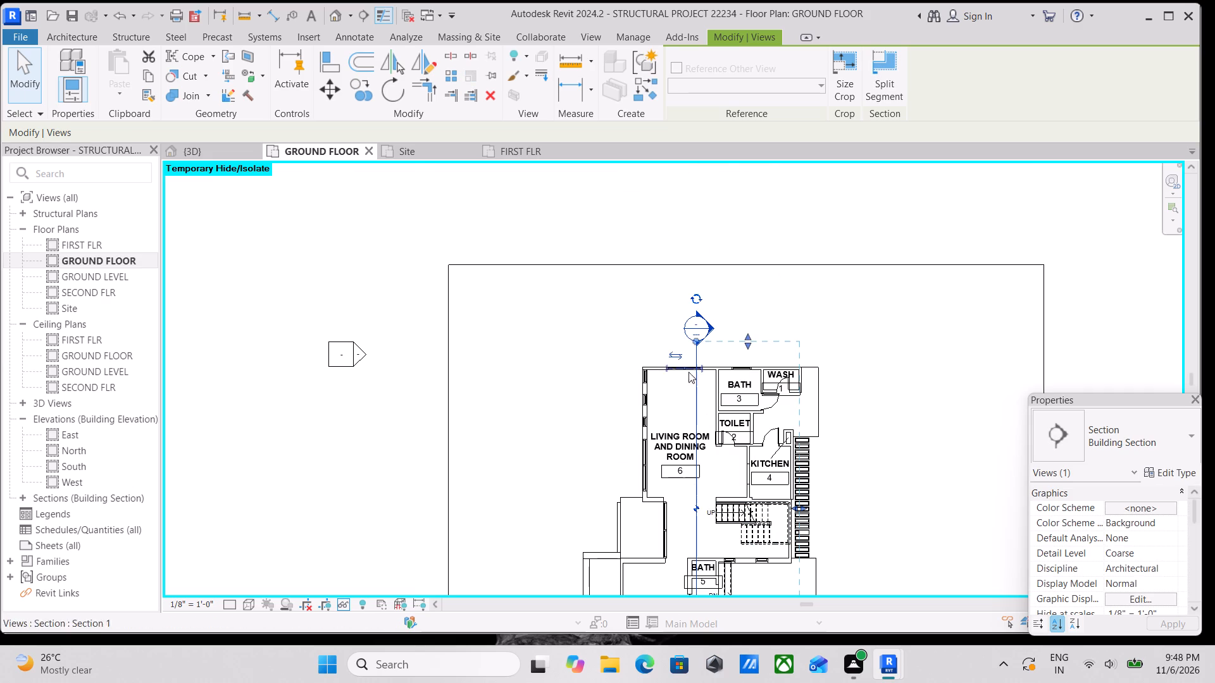
Go to the new section's view from its section mark.
right_click(688, 329)
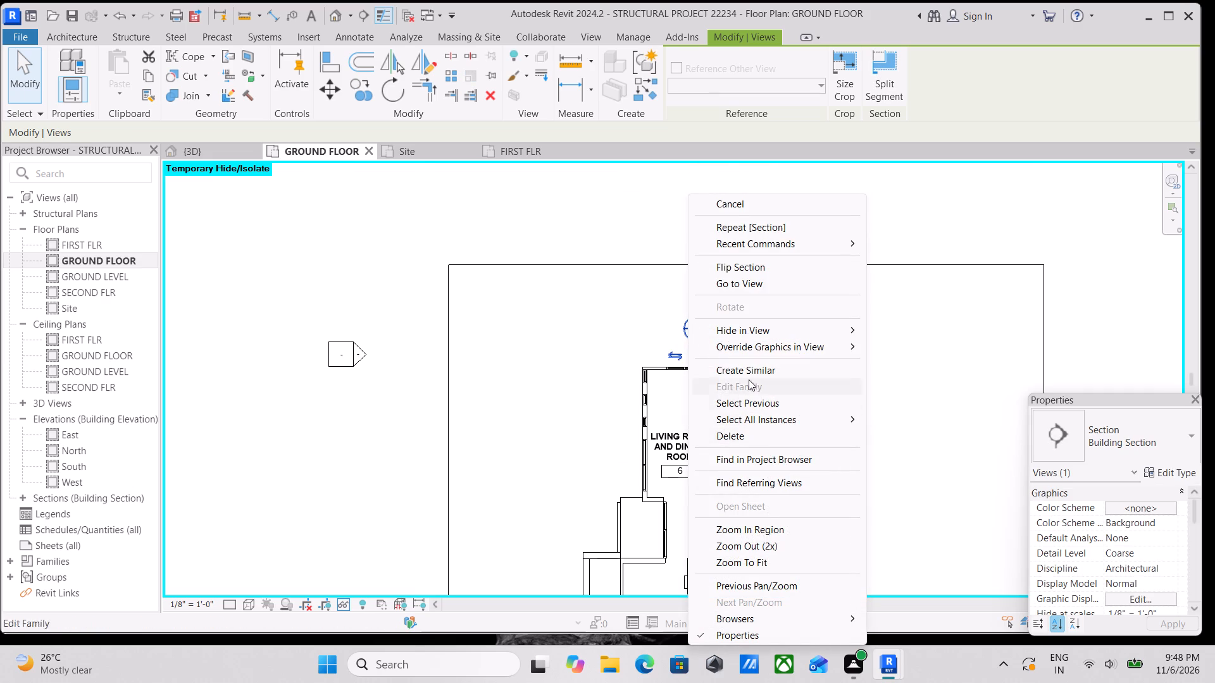
left_click(760, 288)
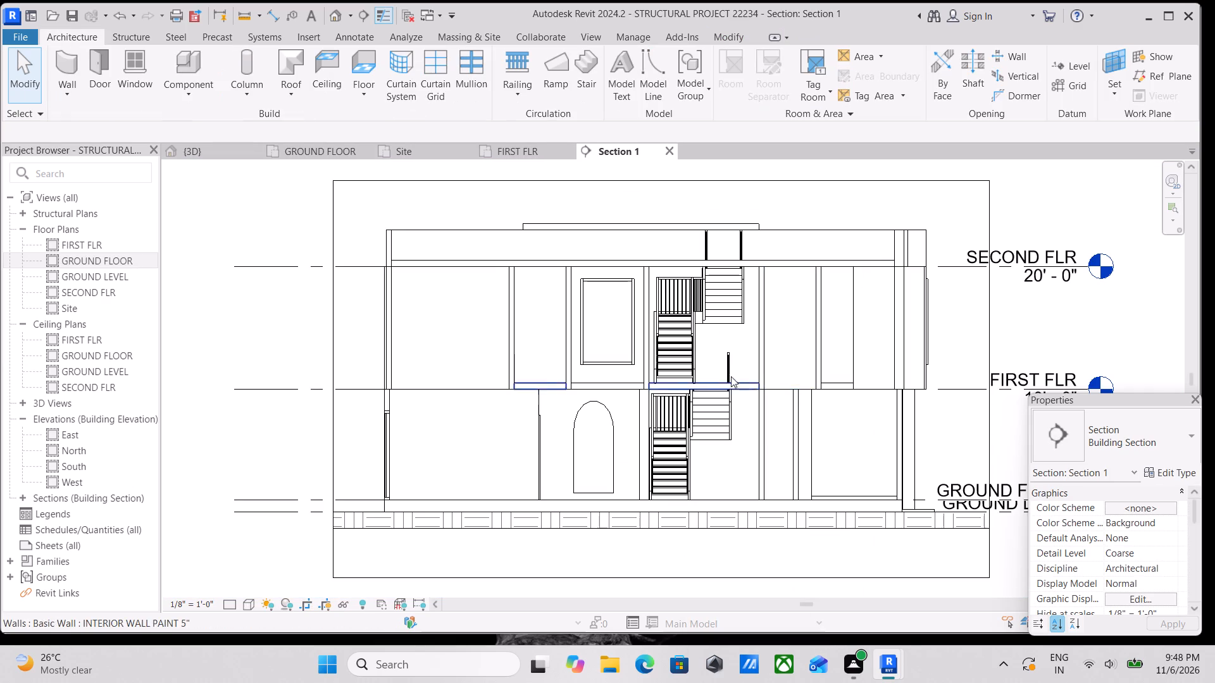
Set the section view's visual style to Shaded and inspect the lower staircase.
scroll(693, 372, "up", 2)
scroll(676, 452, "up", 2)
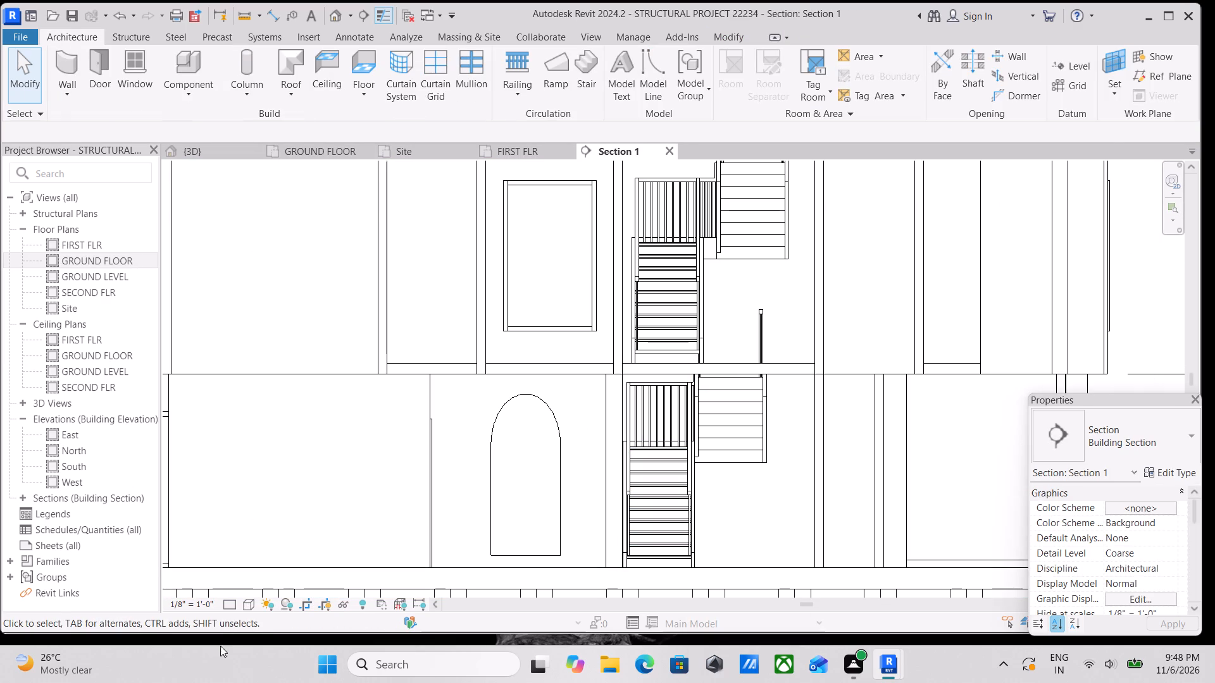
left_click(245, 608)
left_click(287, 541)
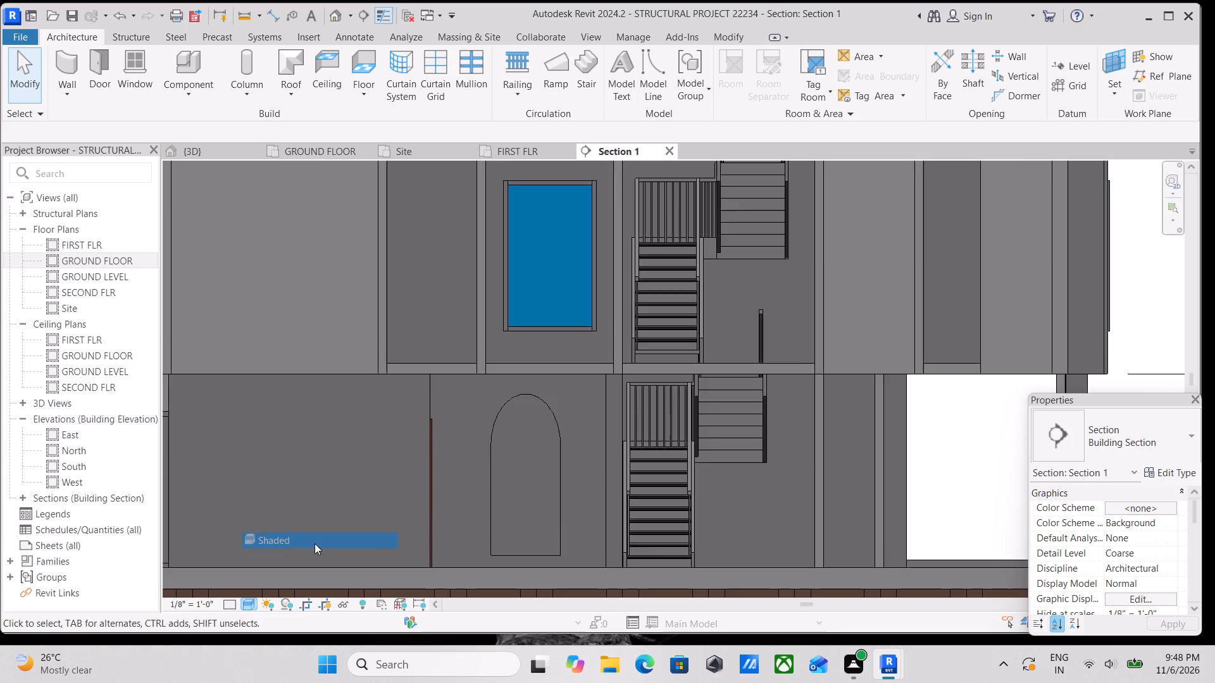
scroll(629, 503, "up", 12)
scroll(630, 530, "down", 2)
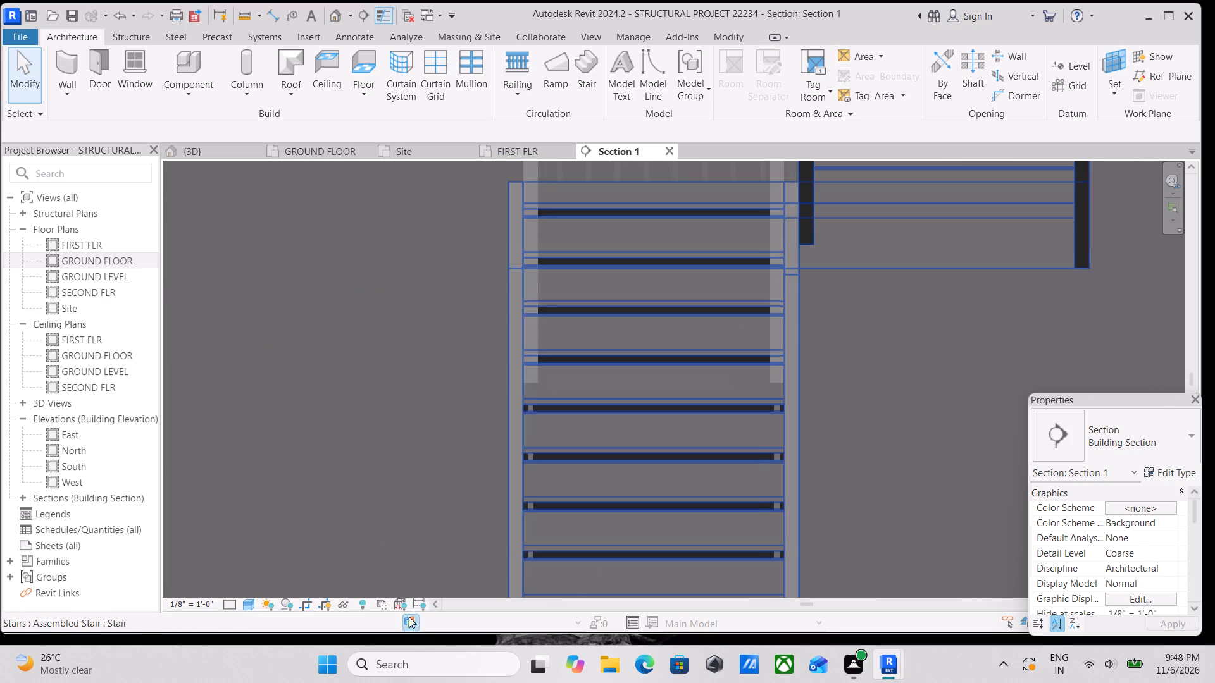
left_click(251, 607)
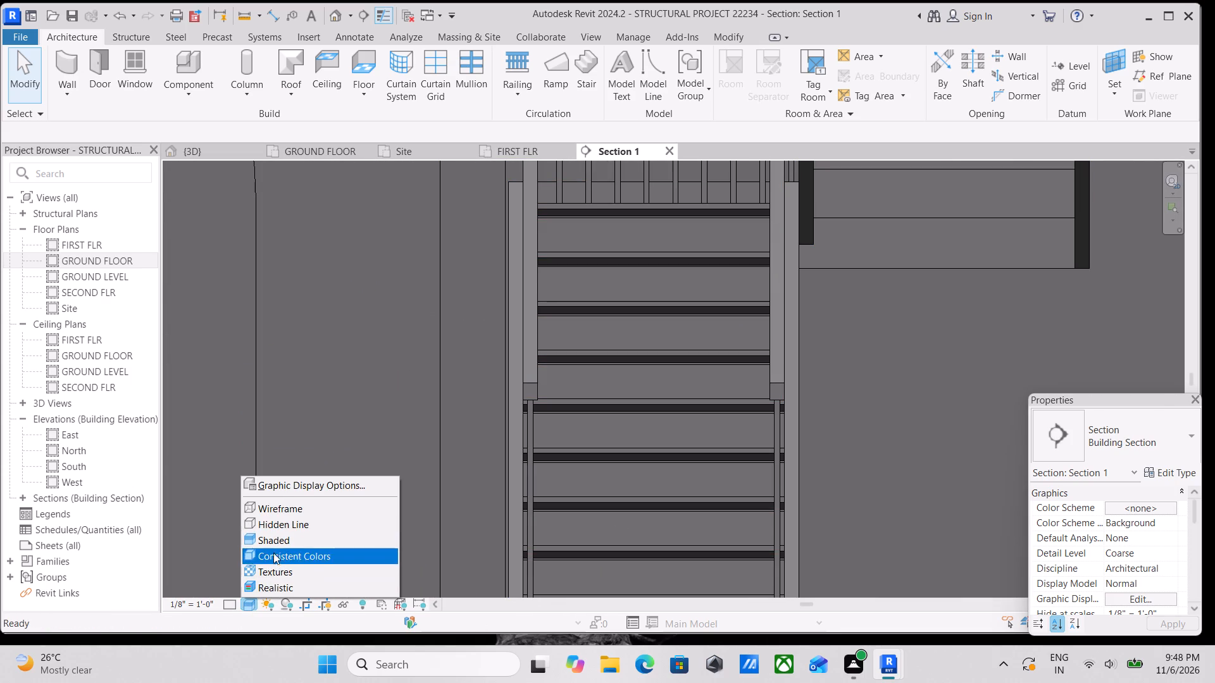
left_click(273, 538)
Set the section view's visual style to Realistic.
left_click(244, 600)
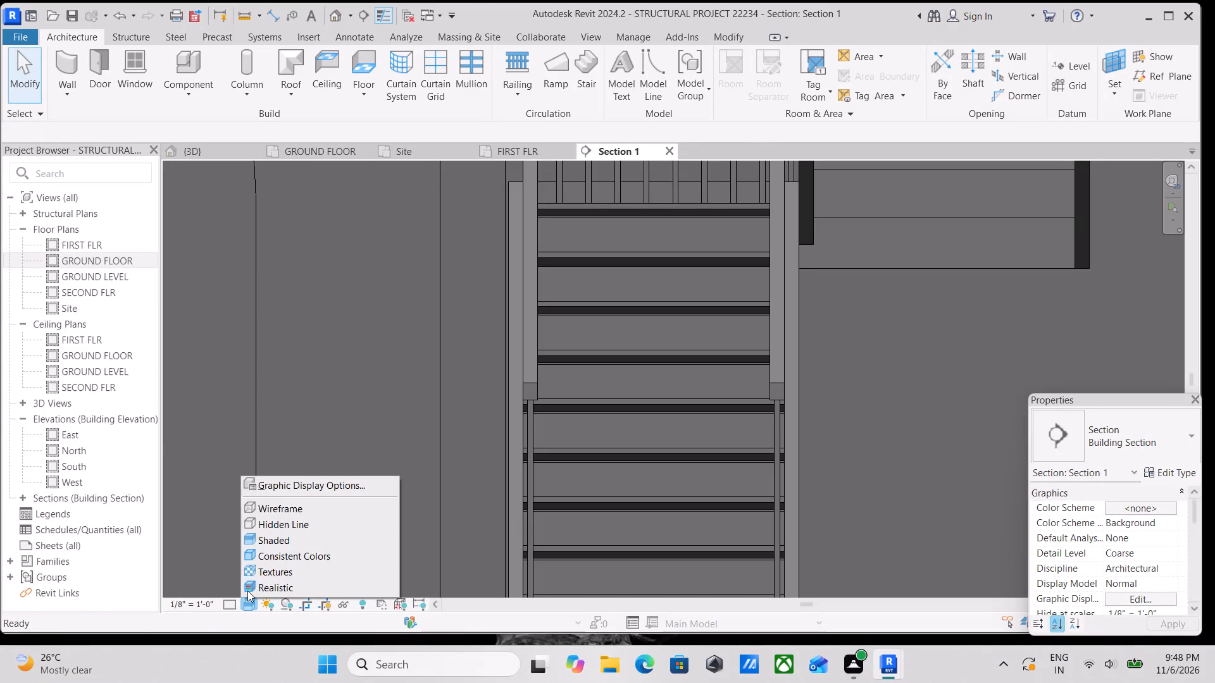
left_click(254, 581)
Paint a mid-flight riser and the lowest riser of the ground-floor staircase with MARBLE FLOORING 1'.
scroll(680, 435, "up", 3)
middle_click_drag(661, 469, 676, 448)
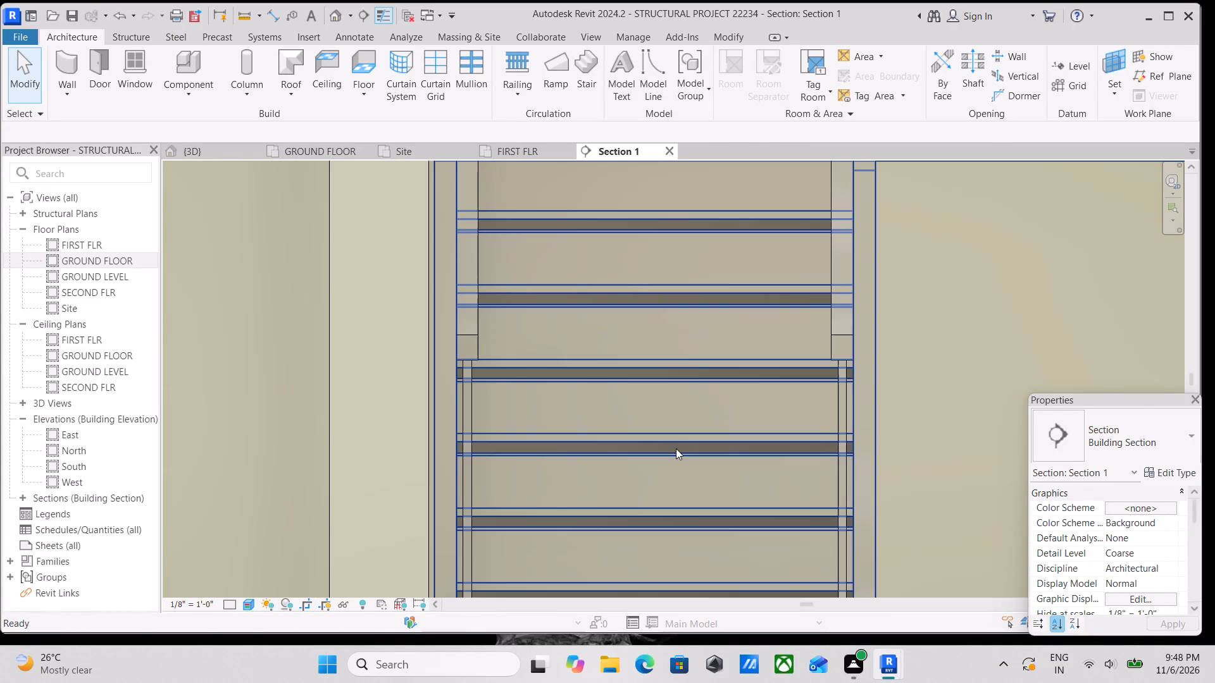
type("PT")
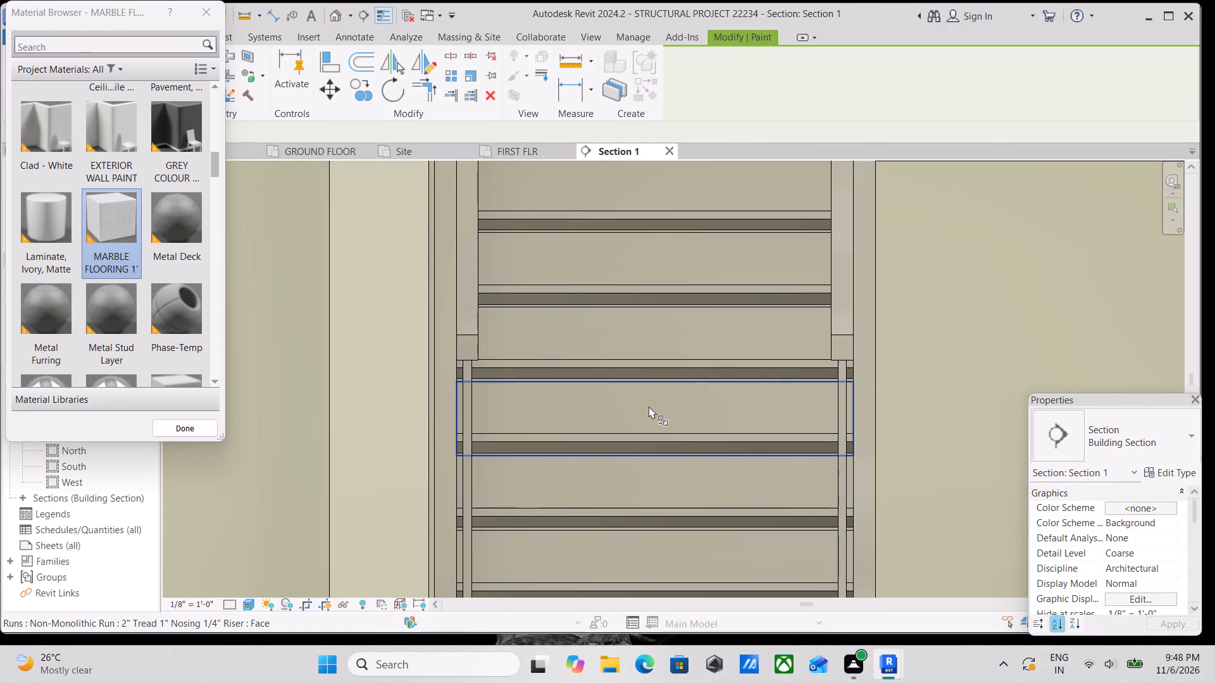
left_click(649, 403)
left_click(650, 396)
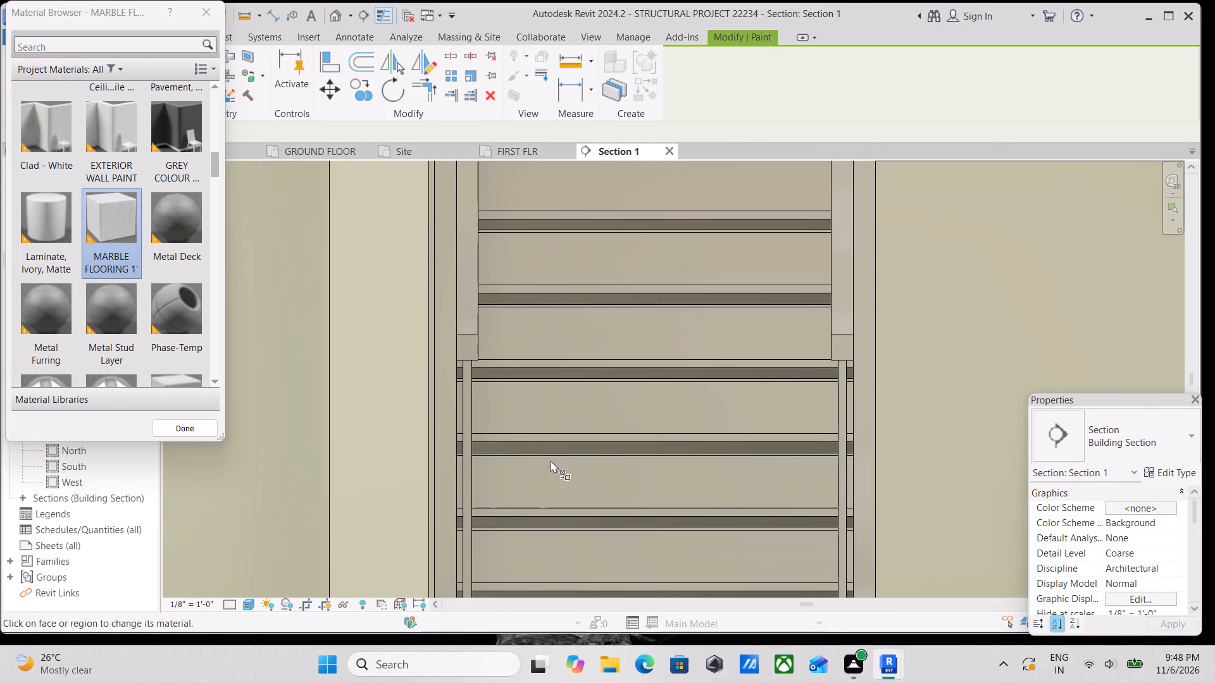
left_click(549, 435)
scroll(603, 473, "down", 7)
middle_click_drag(647, 470, 678, 400)
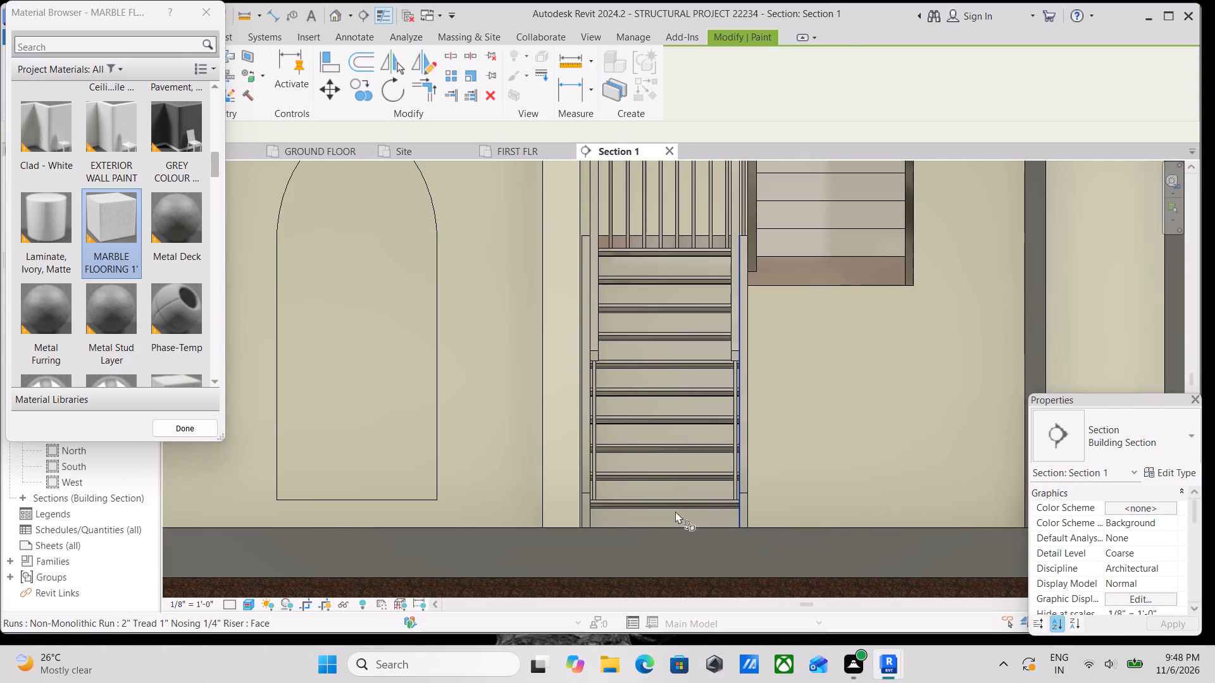
left_click(675, 511)
Paint risers on the lower flight of the first-floor staircase with MARBLE FLOORING 1'.
scroll(676, 451, "down", 3)
middle_click_drag(695, 497, 733, 622)
scroll(735, 615, "up", 1)
scroll(753, 489, "down", 2)
middle_click_drag(752, 495, 753, 574)
scroll(753, 574, "down", 1)
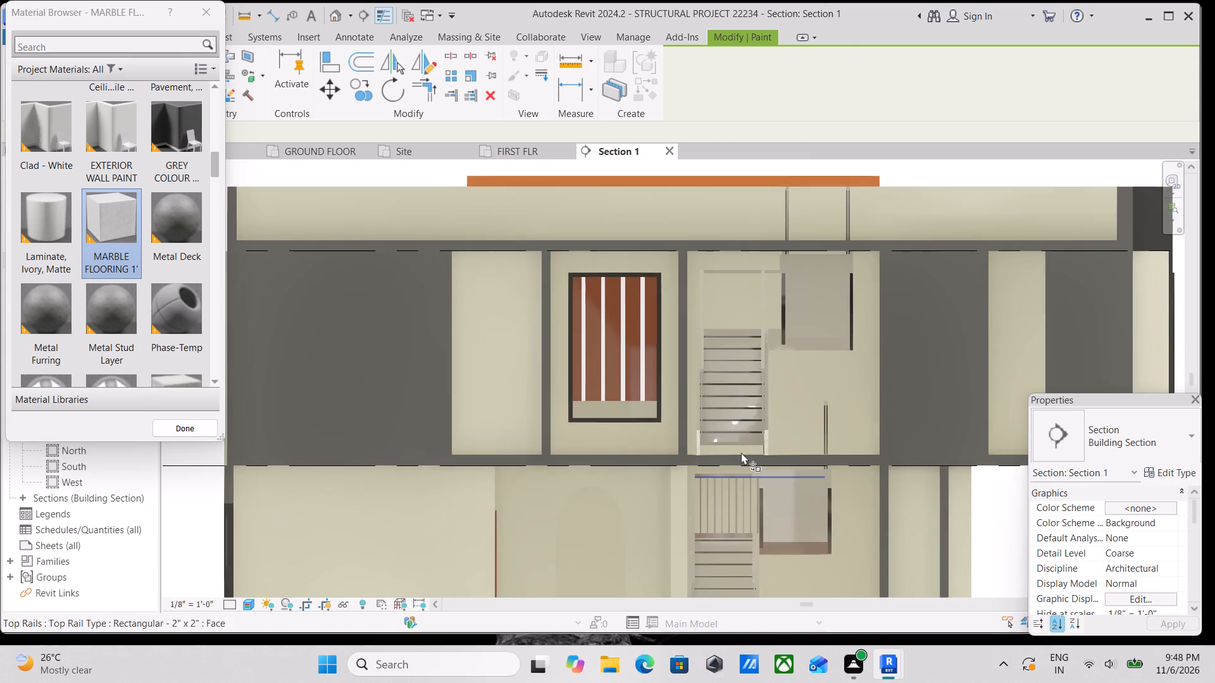
middle_click_drag(740, 465, 741, 542)
scroll(738, 446, "up", 7)
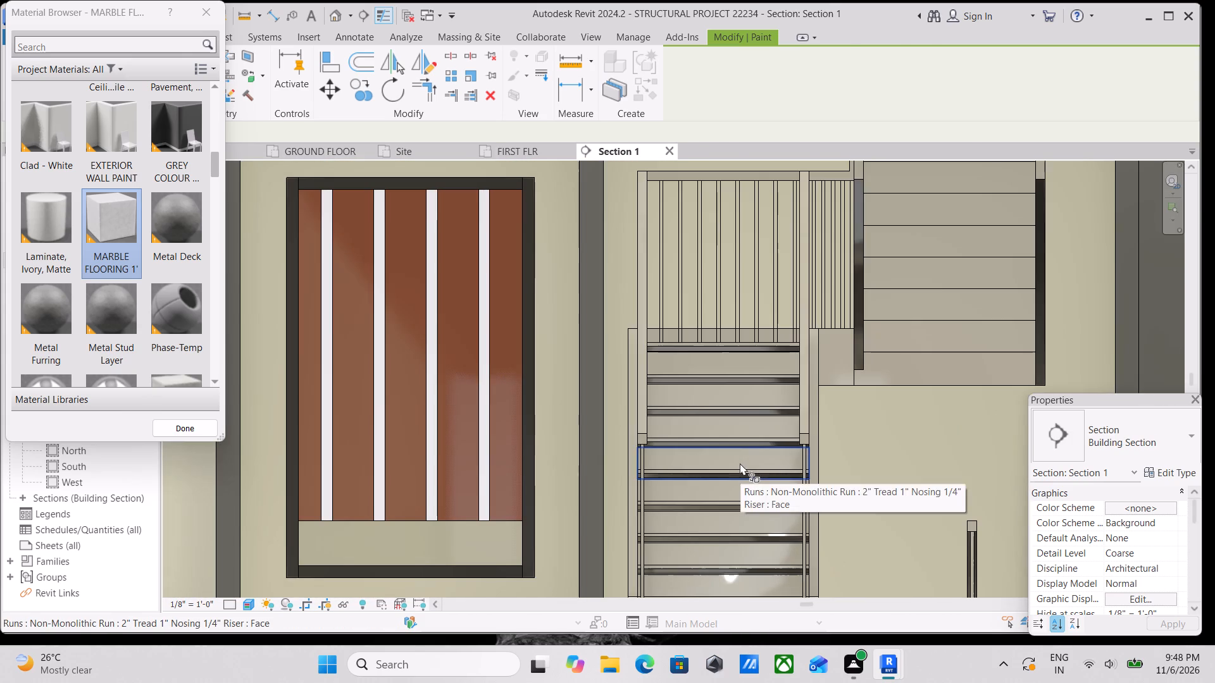
left_click(740, 463)
scroll(740, 463, "up", 3)
scroll(740, 463, "down", 1)
scroll(740, 483, "up", 5)
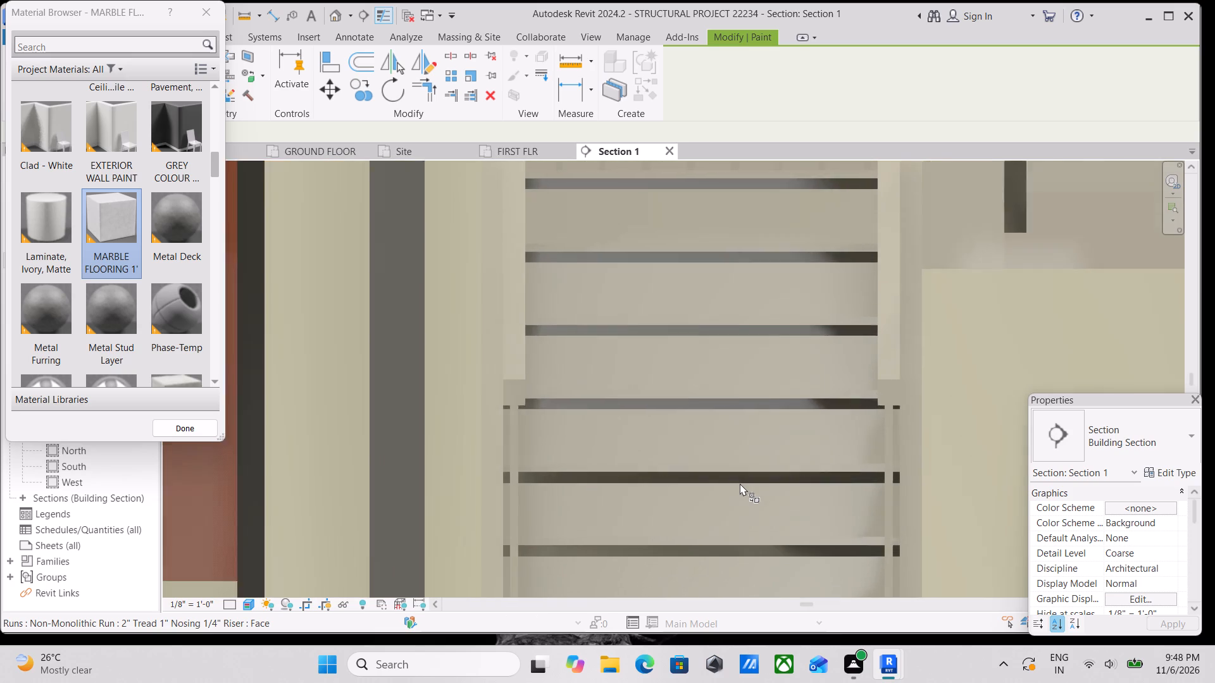
scroll(740, 483, "up", 5)
left_click(652, 372)
scroll(678, 427, "down", 7)
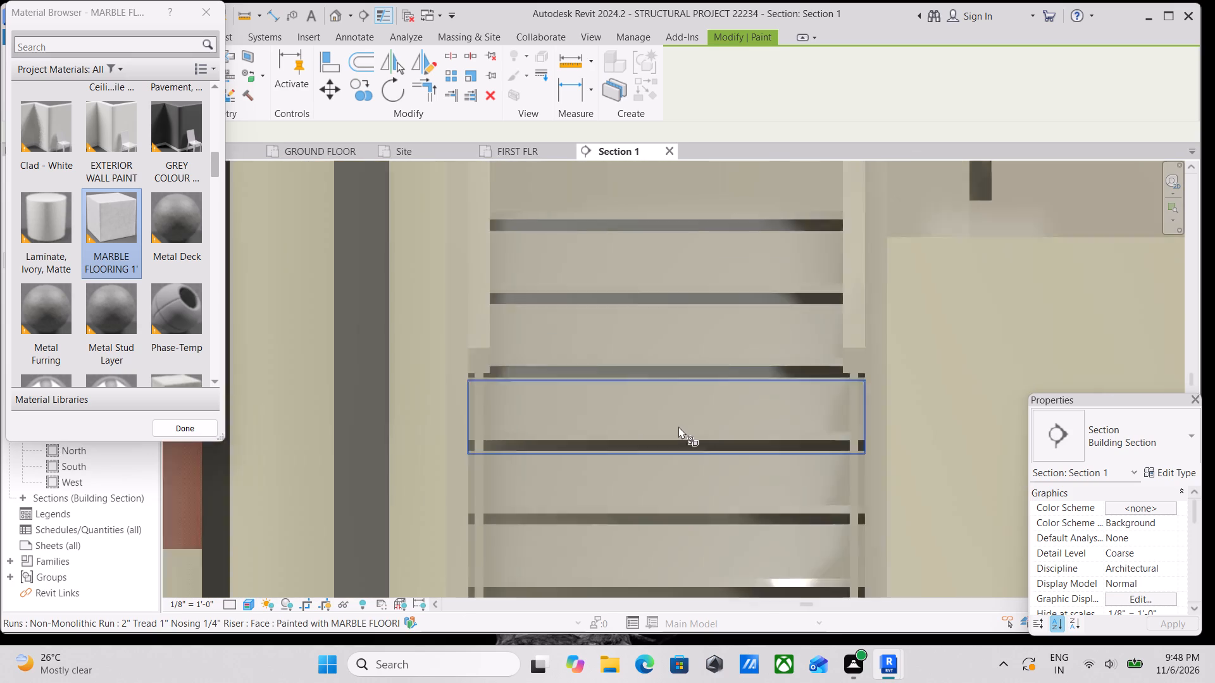
scroll(678, 426, "down", 2)
left_click(711, 395)
scroll(650, 409, "up", 3)
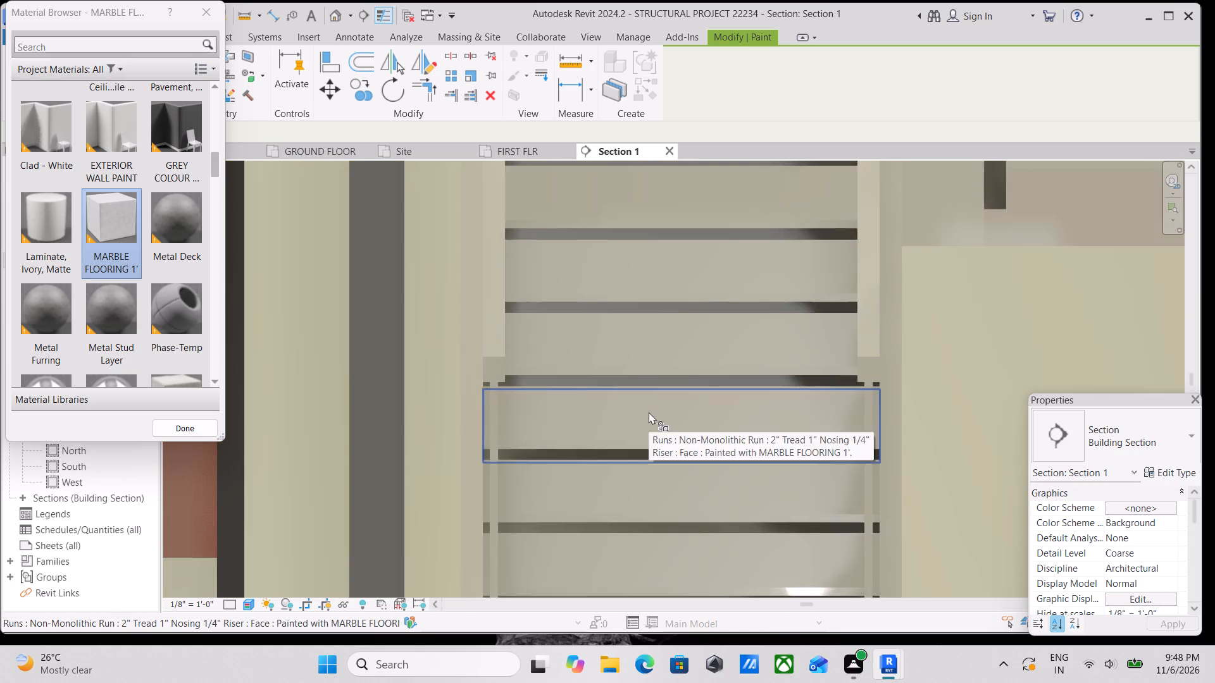
left_click(649, 412)
Apply the Sash material to a riser of the first-floor staircase and end the Paint command.
left_click(108, 237)
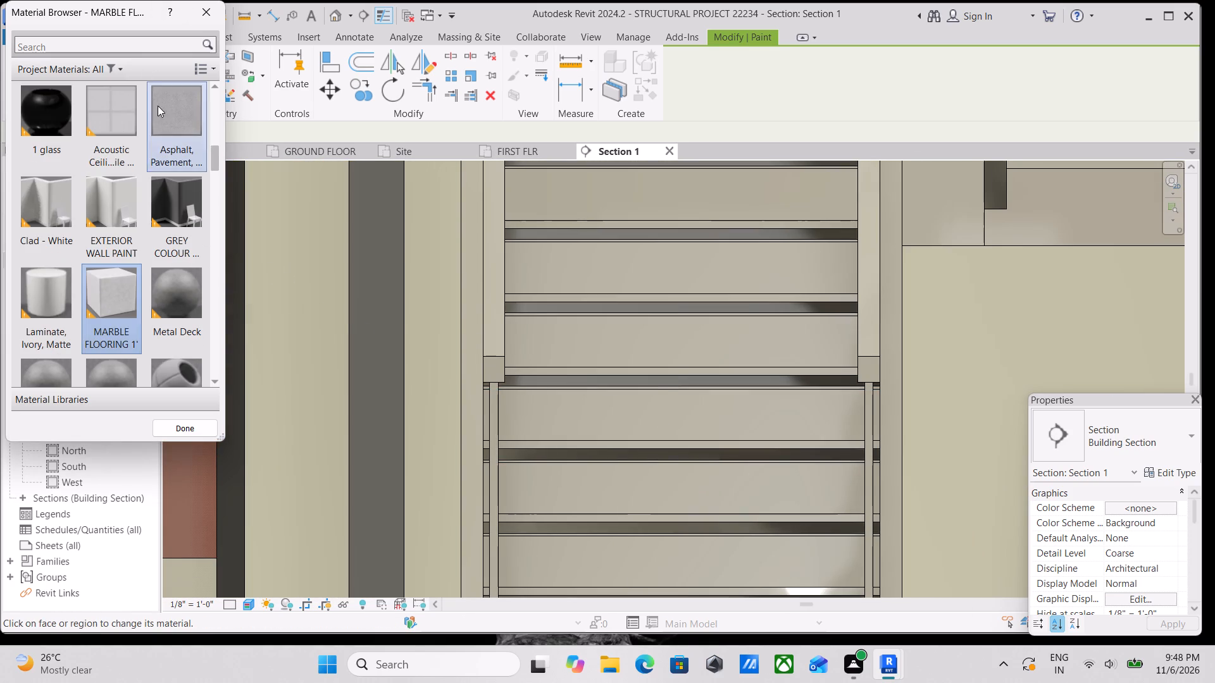
scroll(106, 268, "up", 1)
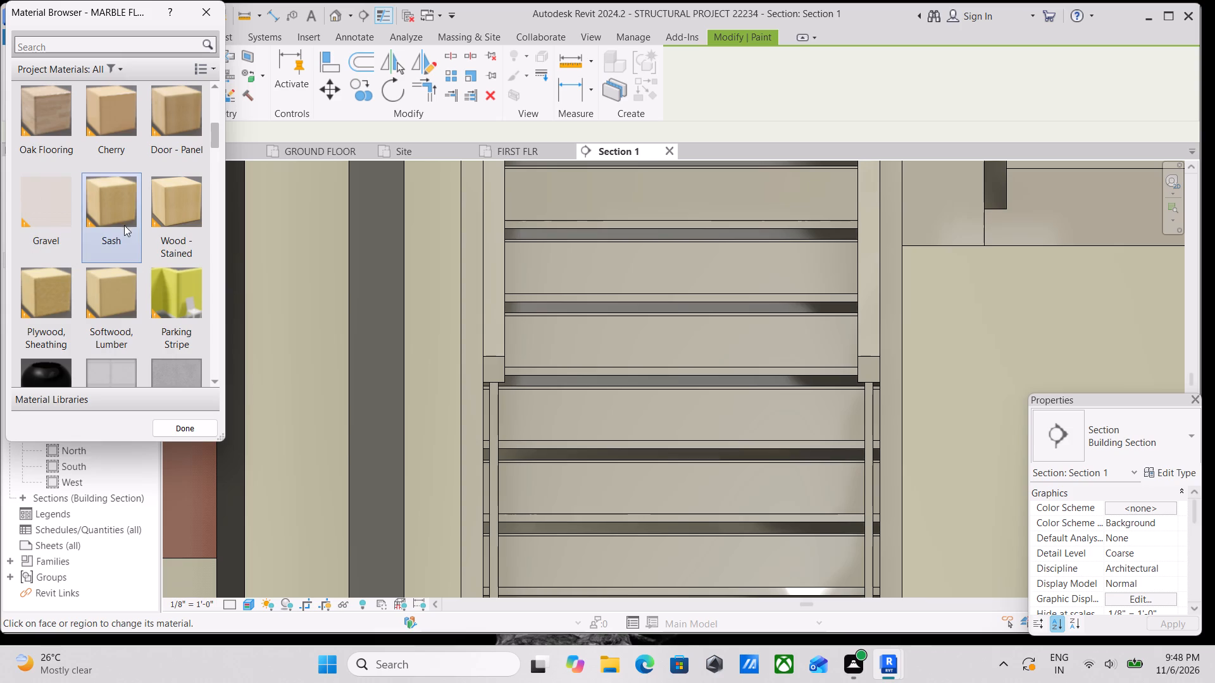
left_click(114, 216)
left_click(661, 336)
scroll(687, 374, "down", 2)
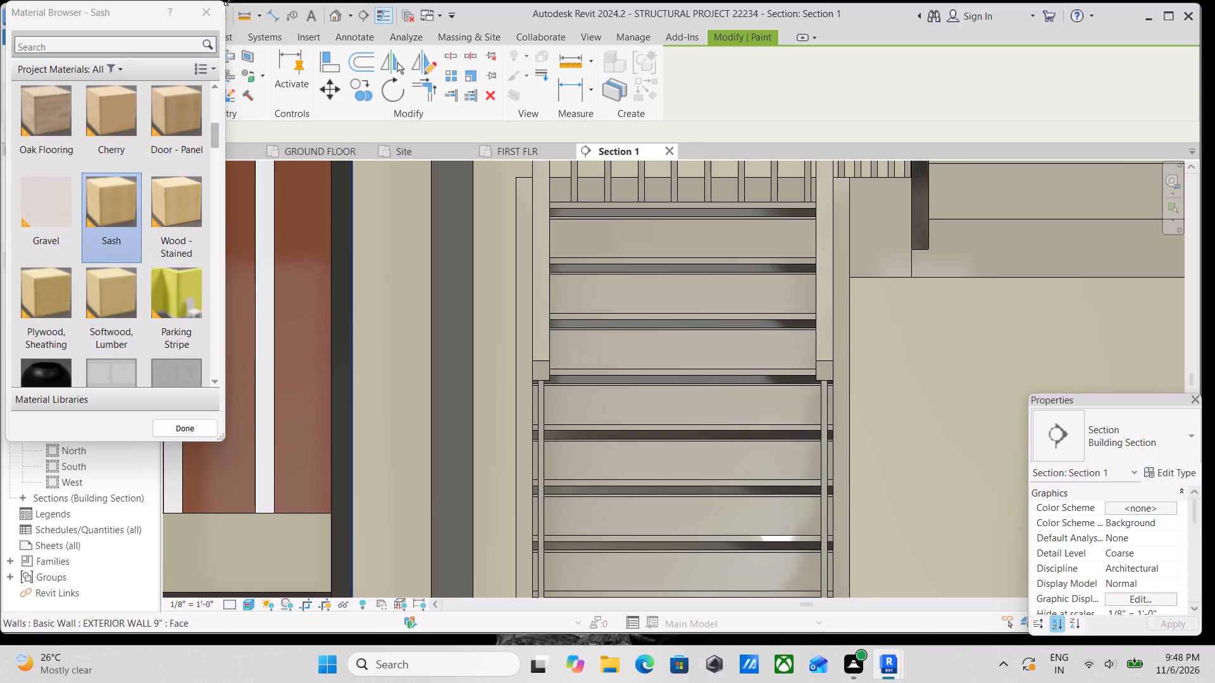
left_click(211, 15)
Examine both staircases and the whole building in the section view.
scroll(777, 479, "down", 6)
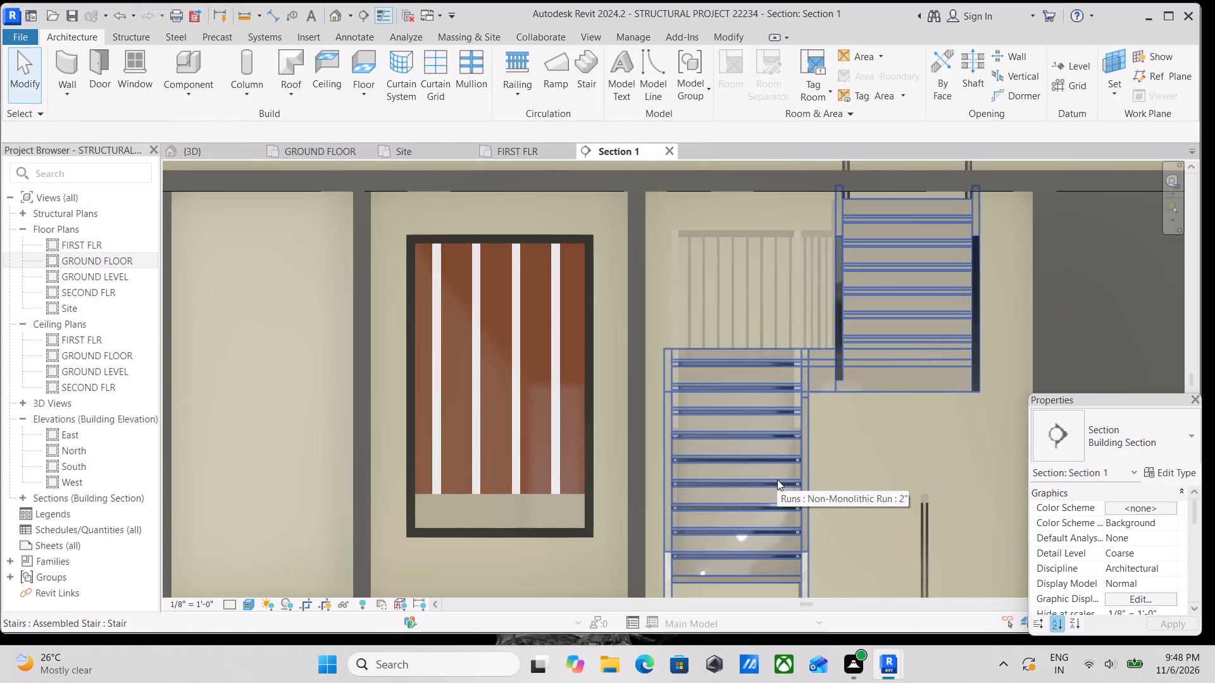
scroll(777, 479, "down", 7)
key("Escape")
key("Escape")
middle_click_drag(769, 477, 661, 441)
scroll(659, 441, "up", 1)
scroll(667, 443, "down", 7)
middle_click_drag(715, 453, 716, 442)
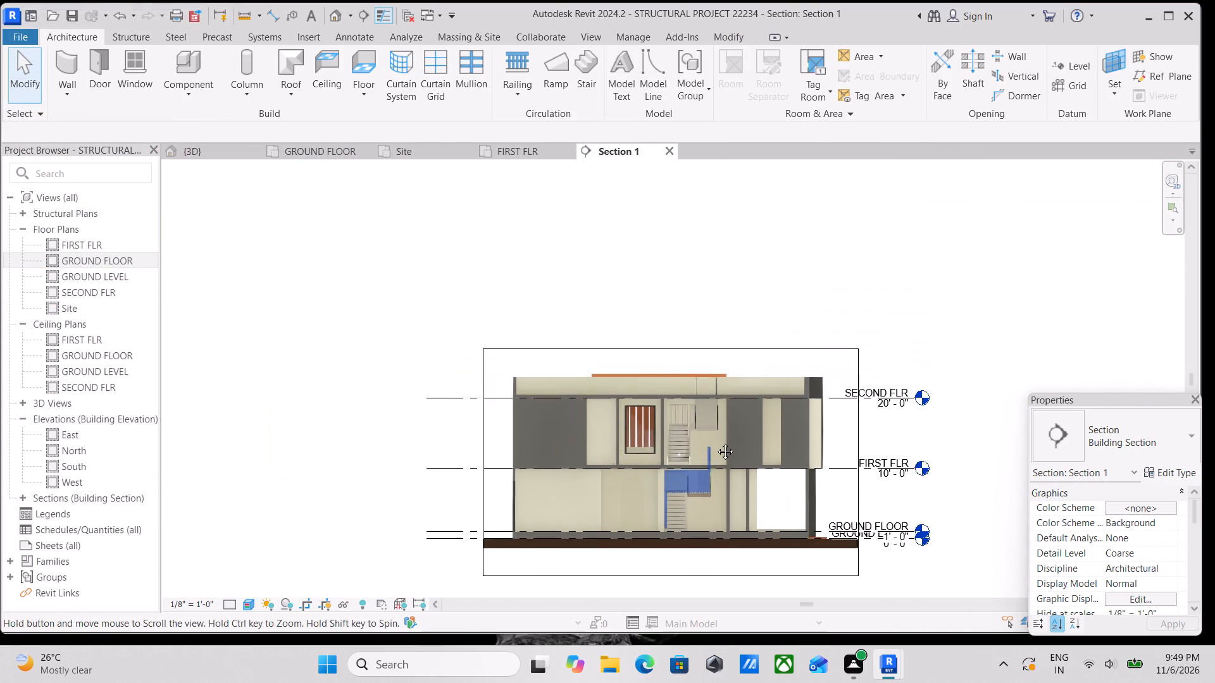
middle_click_drag(716, 442, 716, 419)
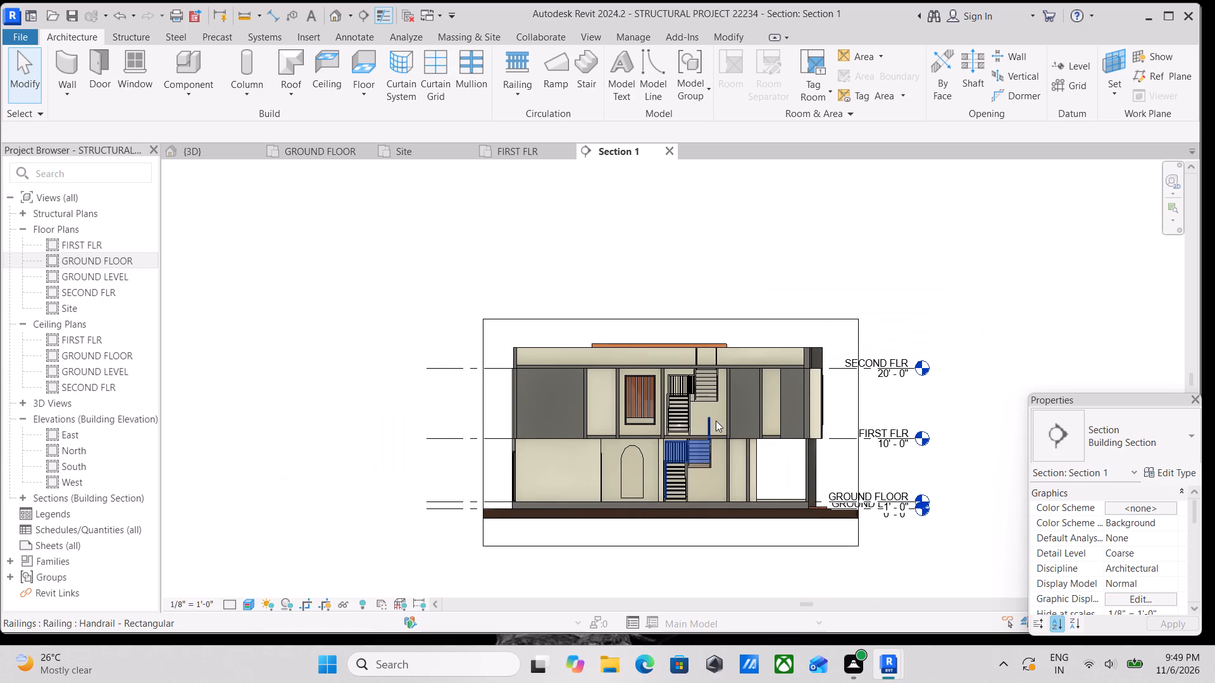
scroll(647, 476, "up", 9)
scroll(661, 401, "up", 5)
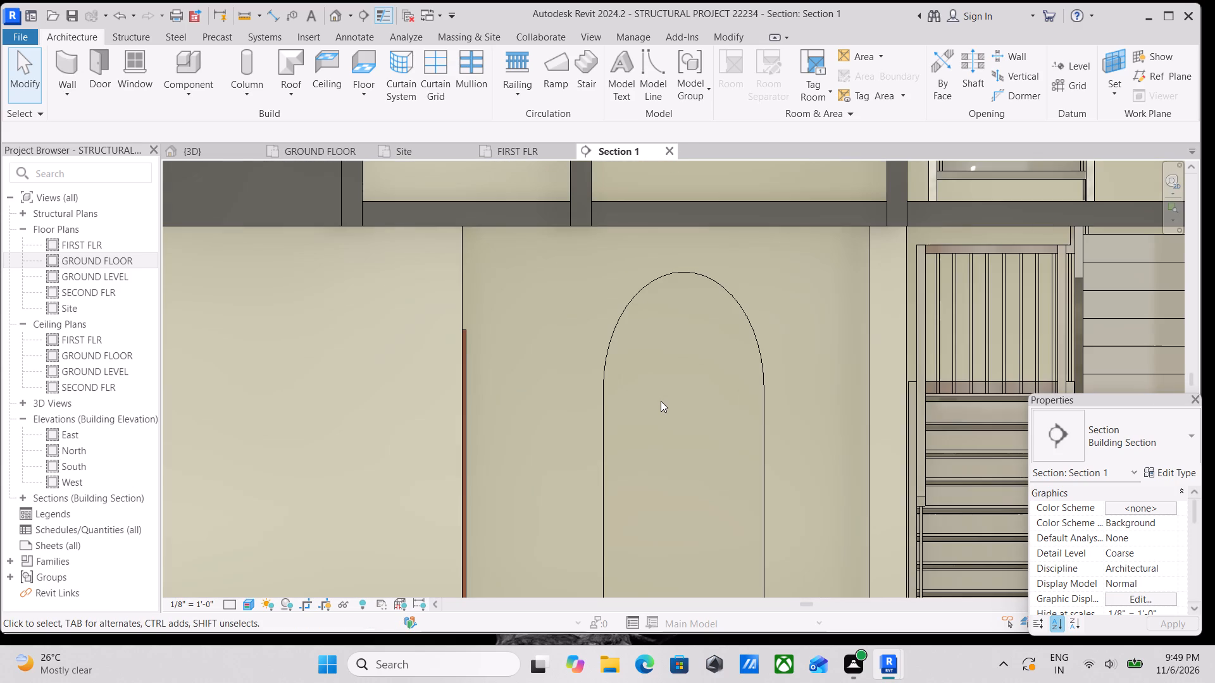
scroll(688, 590, "down", 10)
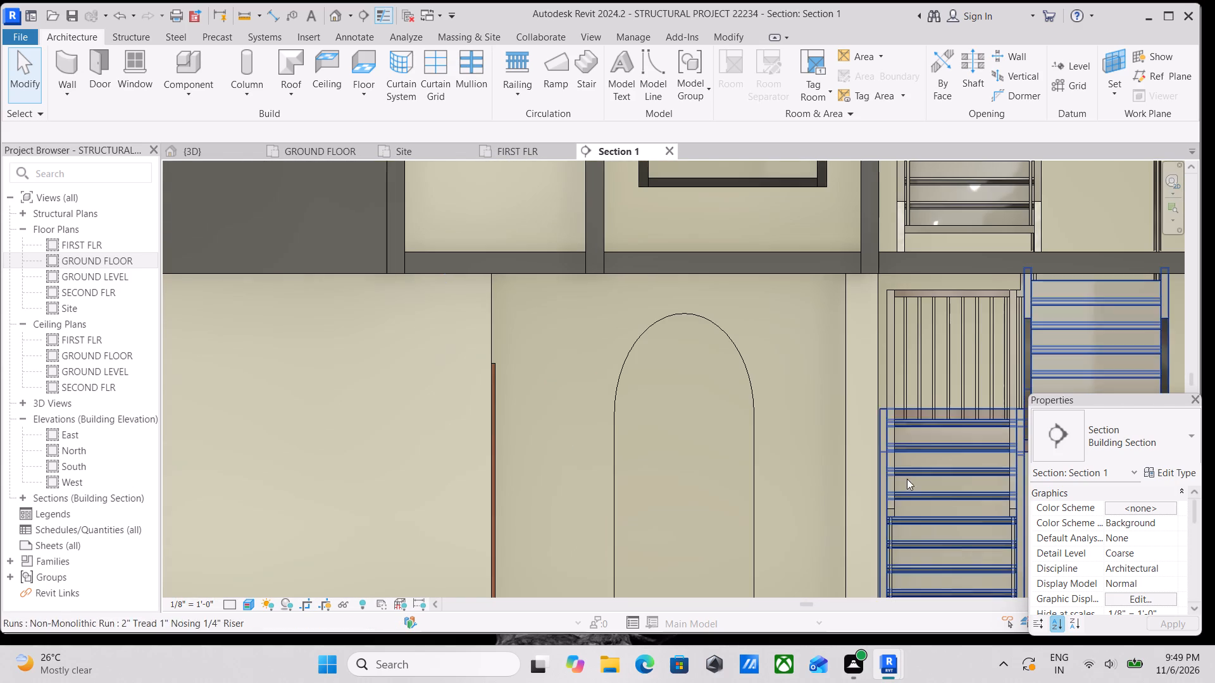
scroll(736, 435, "down", 7)
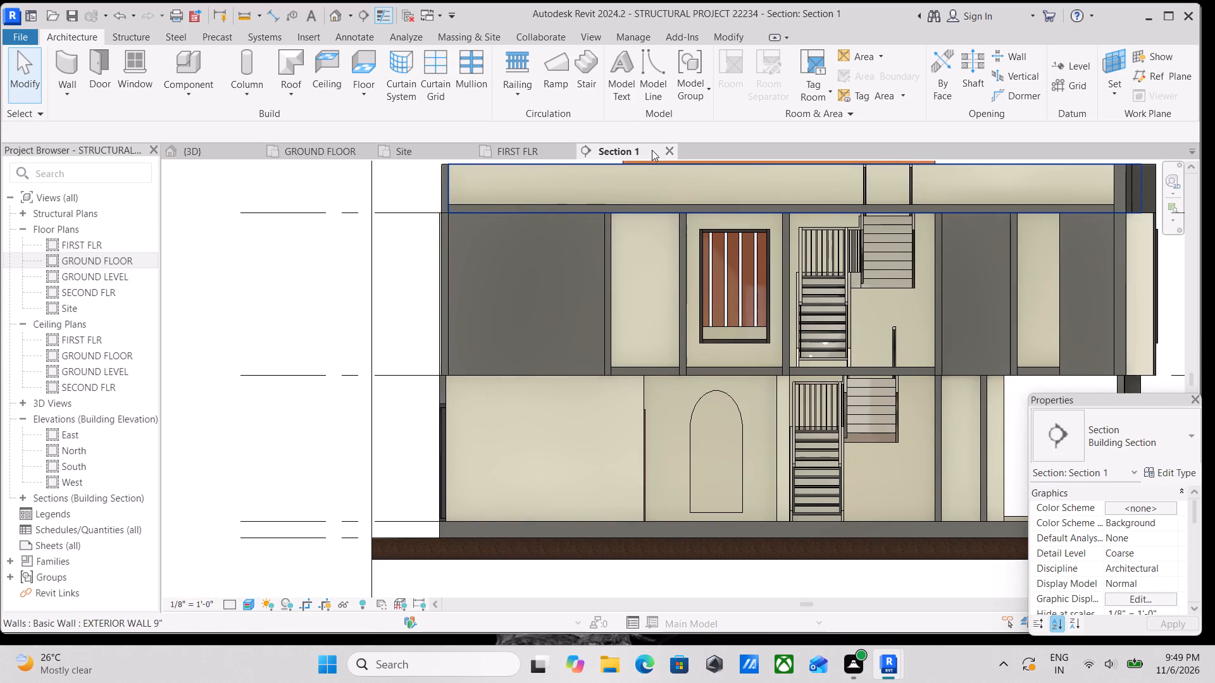
Close the Section 1 view and delete its section mark from the GROUND FLOOR plan.
left_click(671, 149)
scroll(682, 354, "down", 2)
middle_click_drag(693, 319, 698, 301)
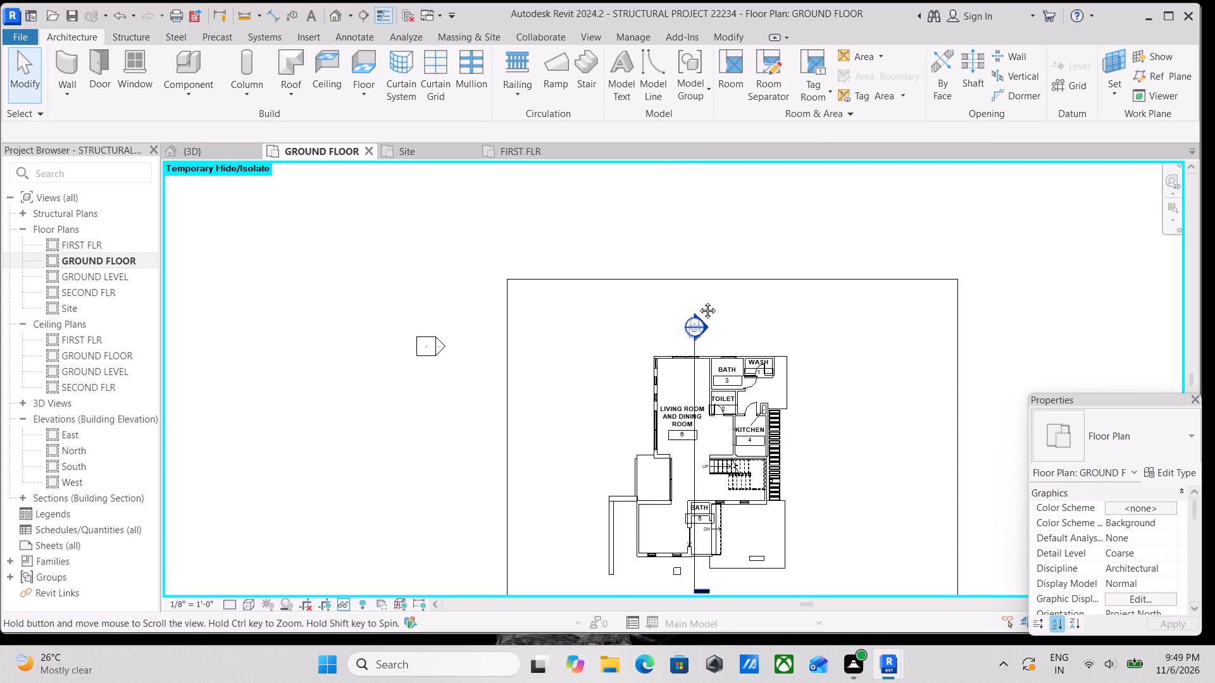
middle_click_drag(698, 301, 703, 272)
scroll(701, 304, "up", 7)
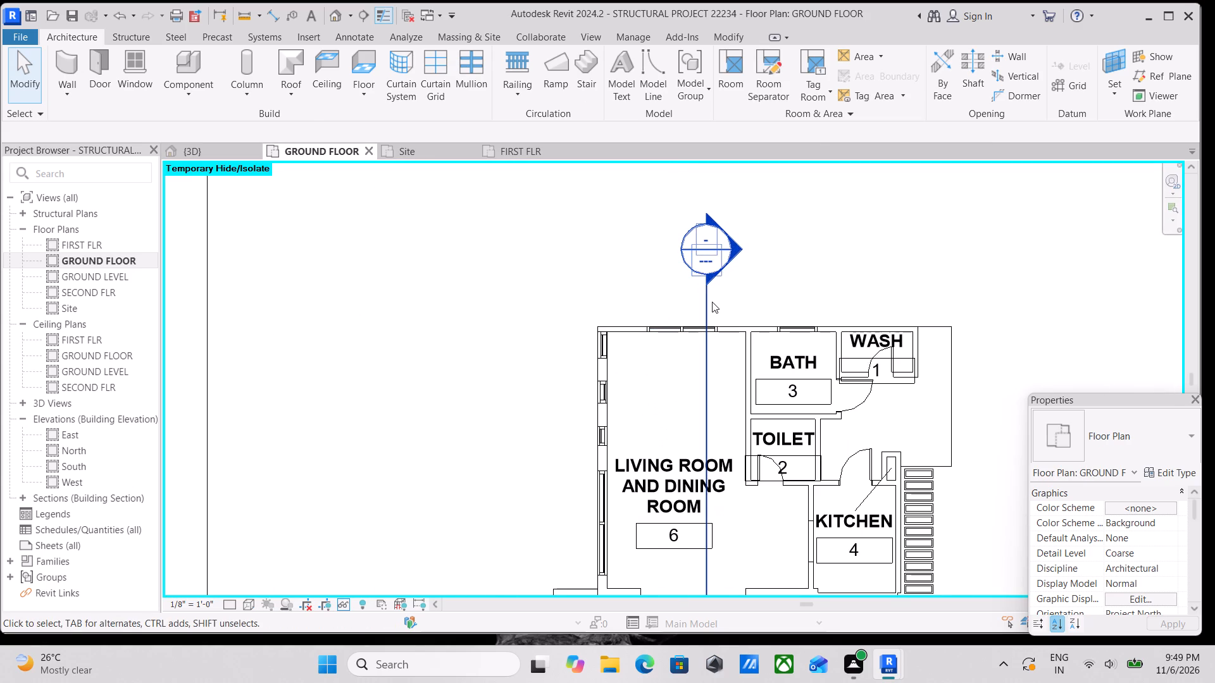
left_click(712, 302)
right_click(712, 302)
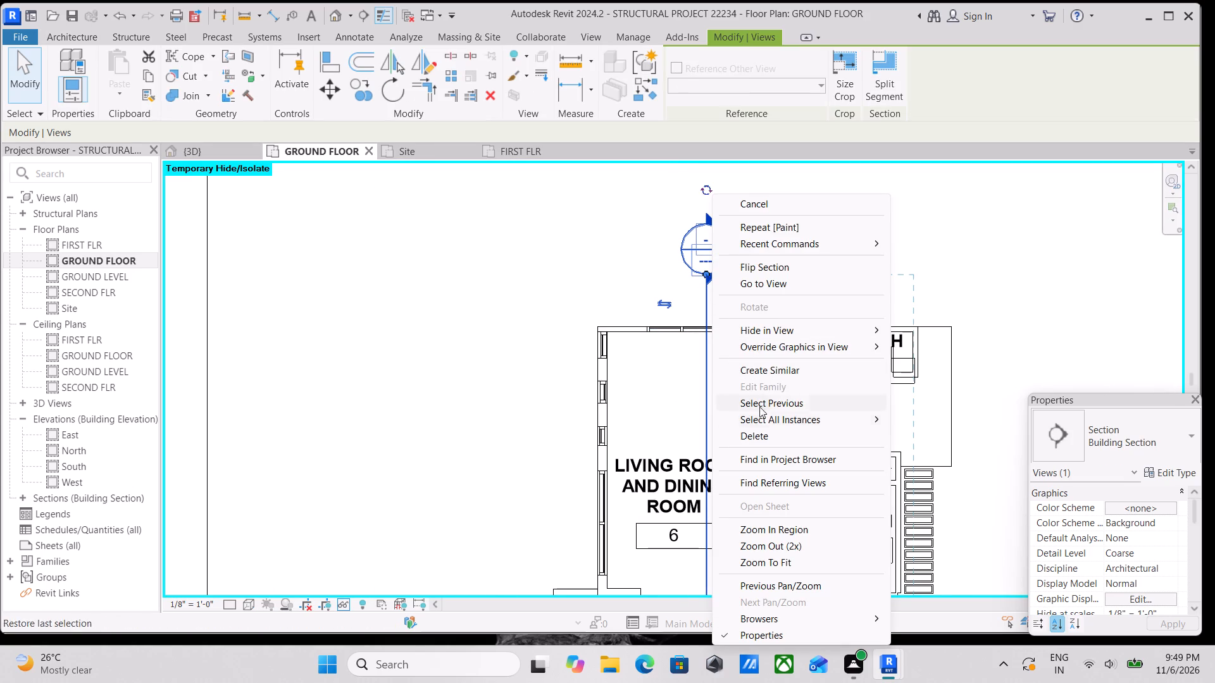
left_click(763, 441)
scroll(763, 441, "down", 1)
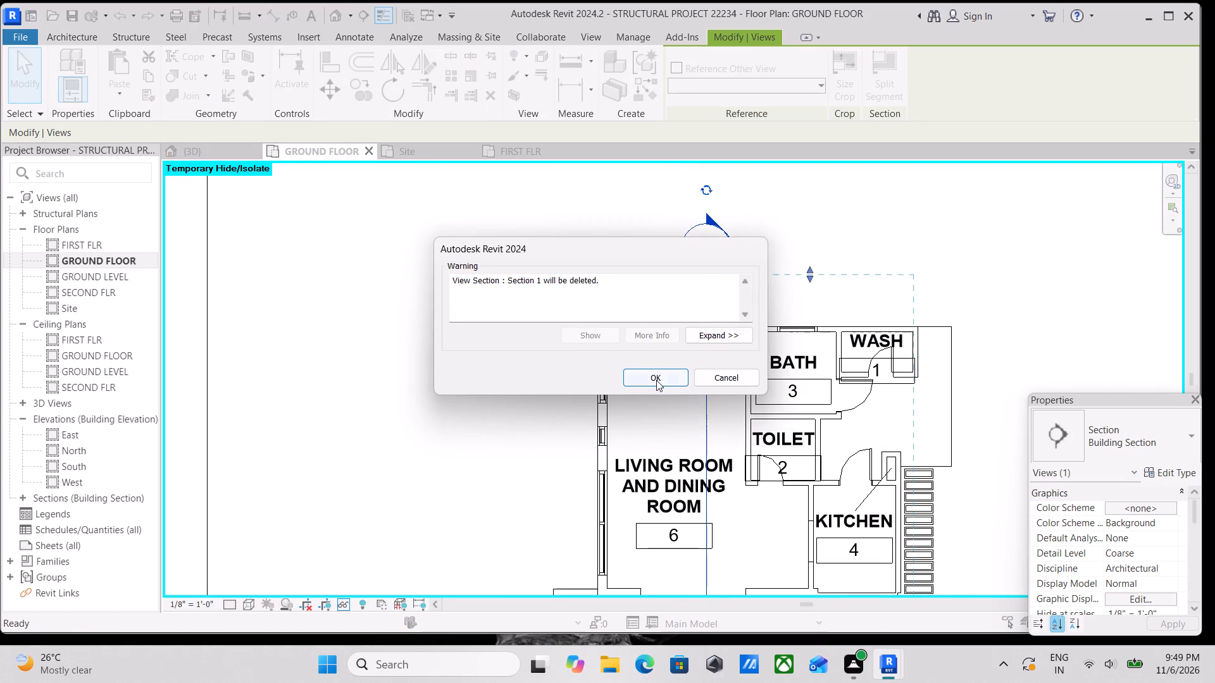
left_click(656, 380)
scroll(656, 379, "down", 5)
middle_click_drag(668, 373, 661, 293)
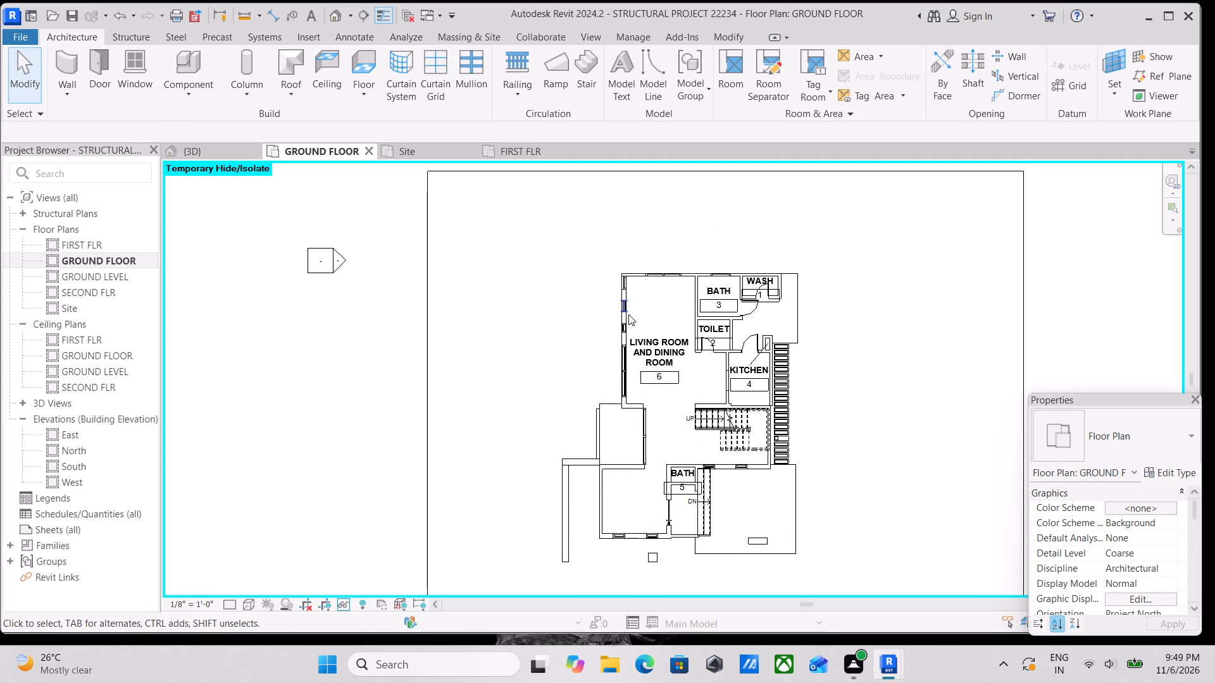
Go to the FIRST FLR plan and temporarily hide its reference raster image.
left_click(501, 151)
scroll(648, 380, "down", 4)
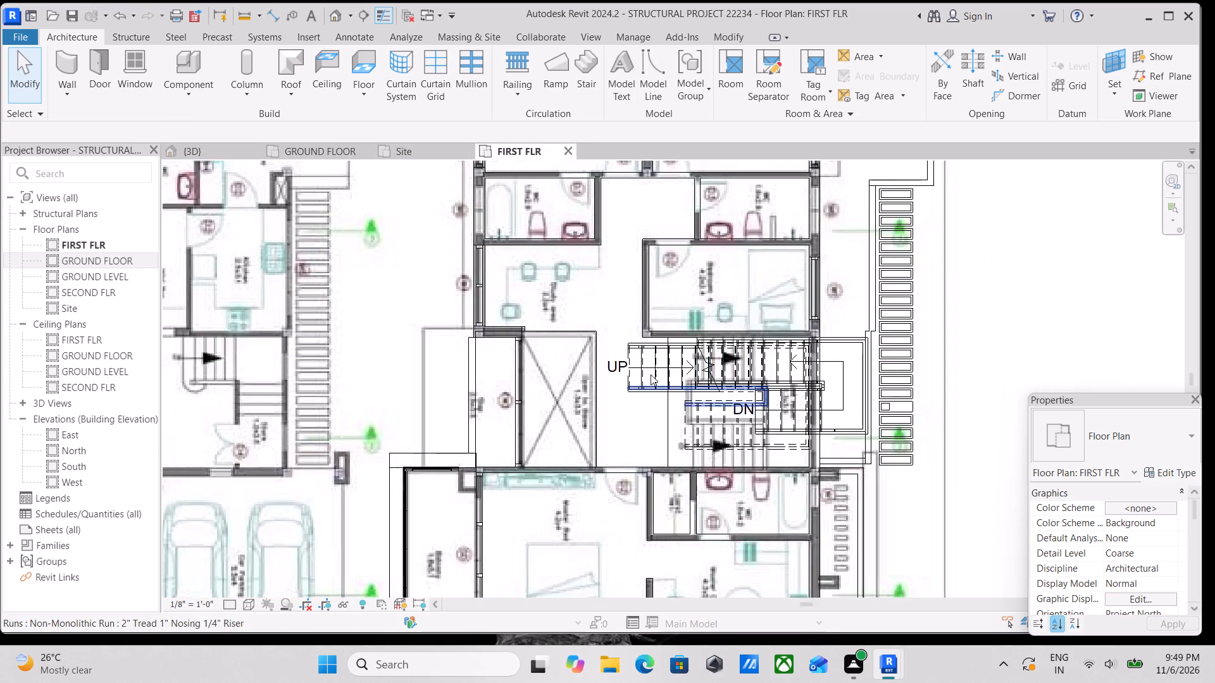
scroll(654, 361, "down", 4)
middle_click_drag(676, 340, 679, 498)
scroll(787, 278, "down", 2)
middle_click_drag(787, 279, 775, 499)
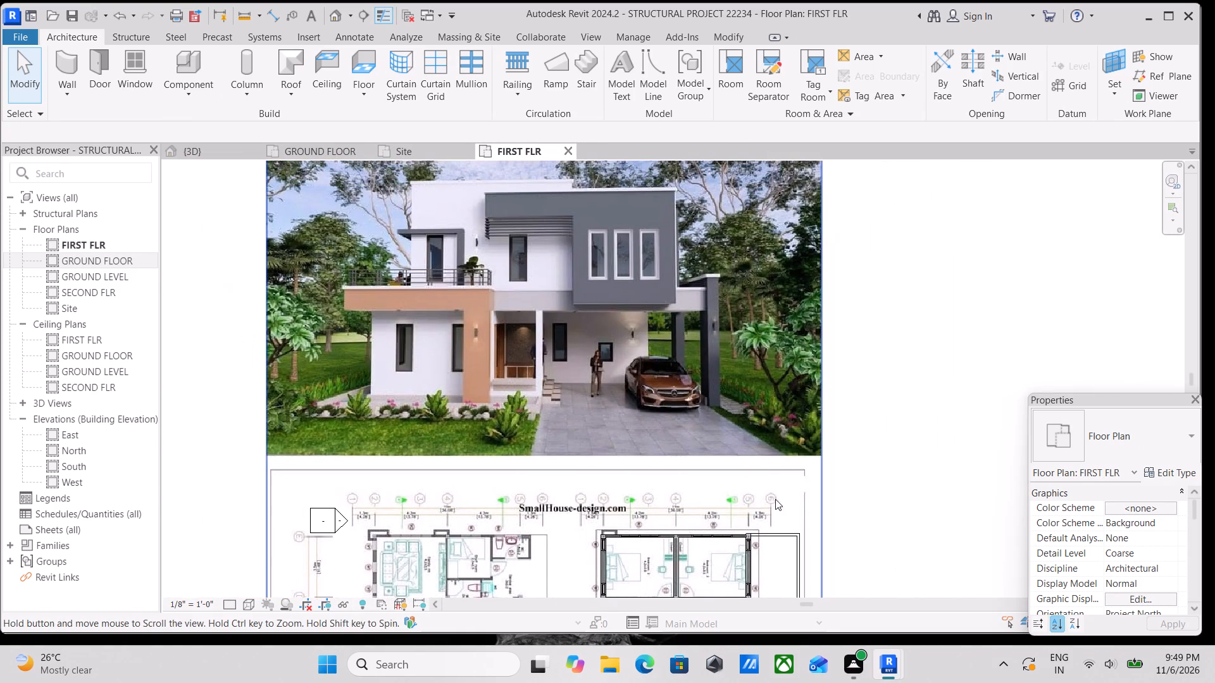
left_click(825, 359)
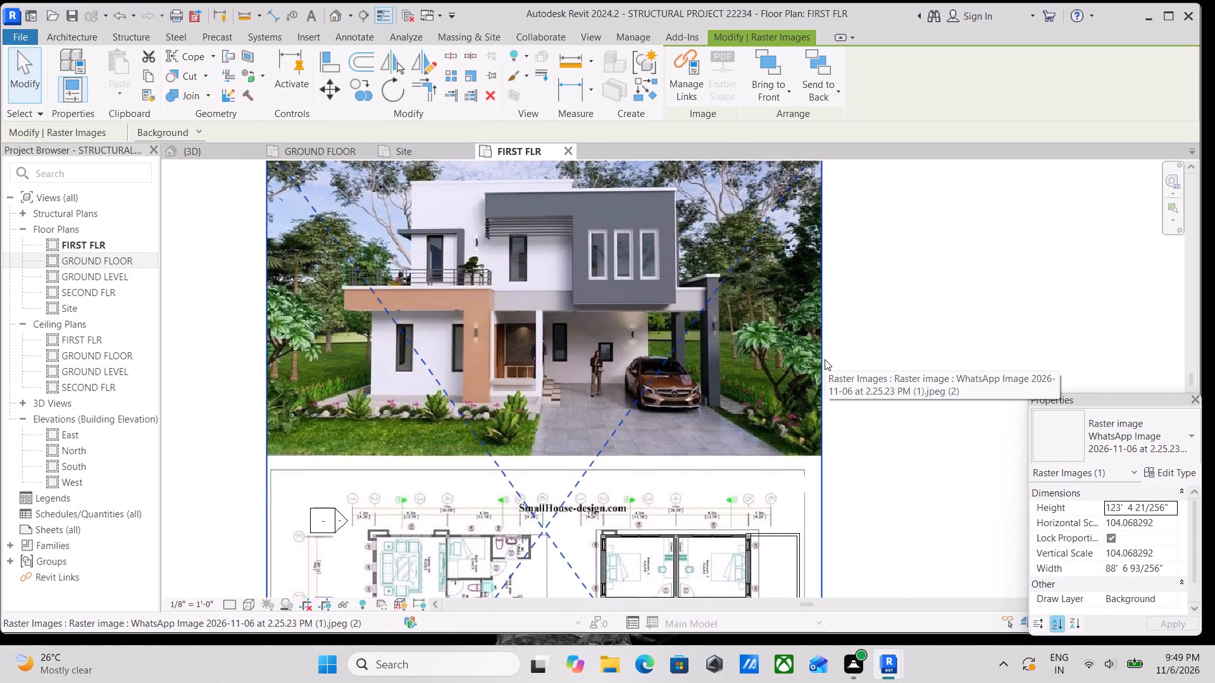
type("HH")
Examine the first-floor plan, including the glass panel railing around the balcony.
scroll(750, 414, "down", 4)
middle_click_drag(694, 425, 711, 297)
scroll(660, 458, "up", 8)
middle_click_drag(657, 432, 647, 362)
scroll(647, 360, "up", 1)
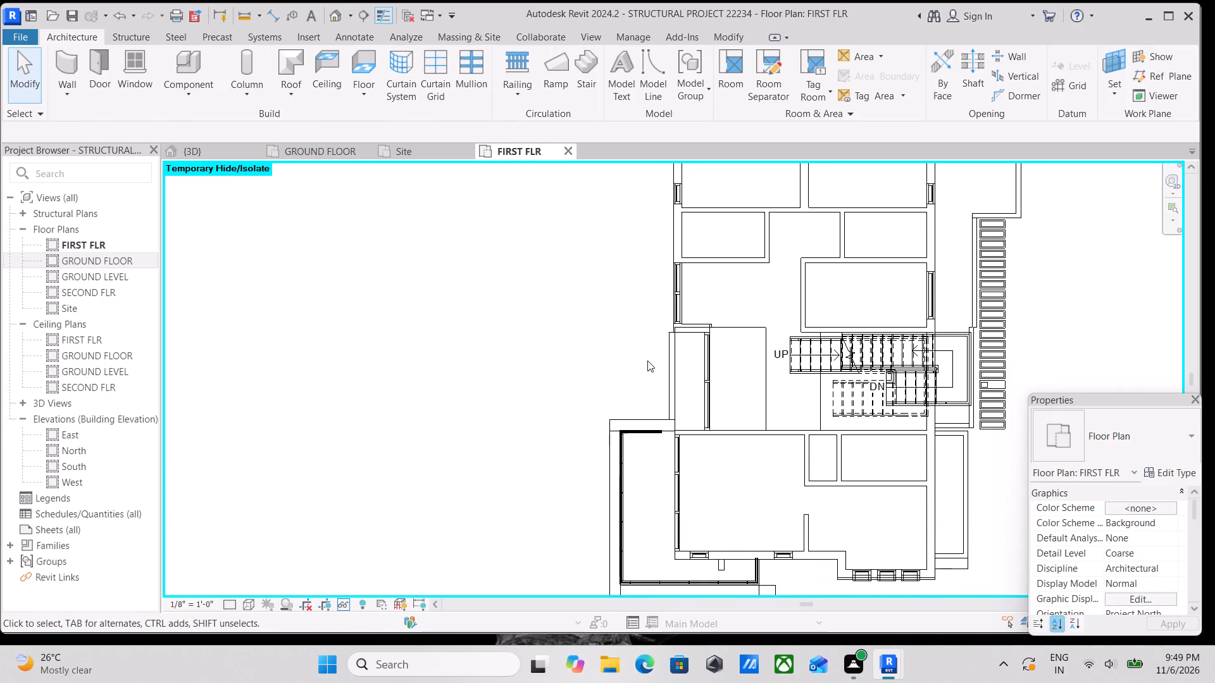
middle_click_drag(656, 447, 667, 343)
scroll(668, 341, "up", 1)
middle_click_drag(668, 384, 672, 342)
scroll(673, 338, "up", 1)
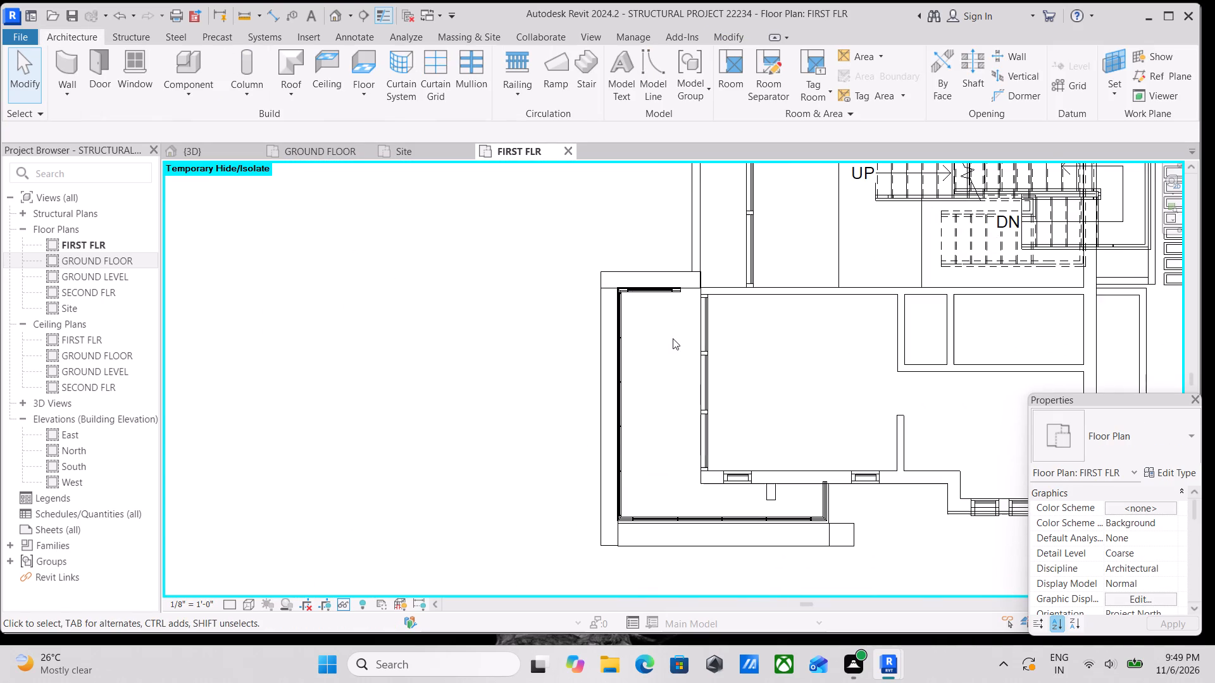
scroll(681, 268, "up", 7)
left_click(690, 295)
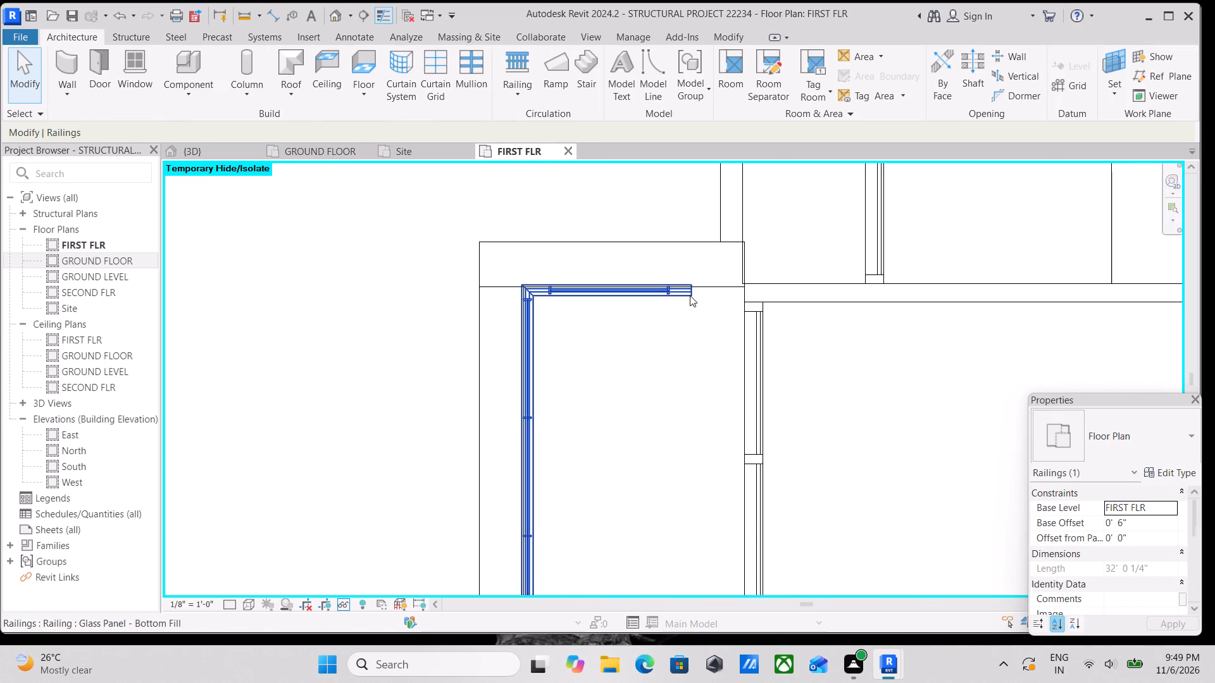
scroll(693, 295, "up", 3)
scroll(695, 293, "down", 9)
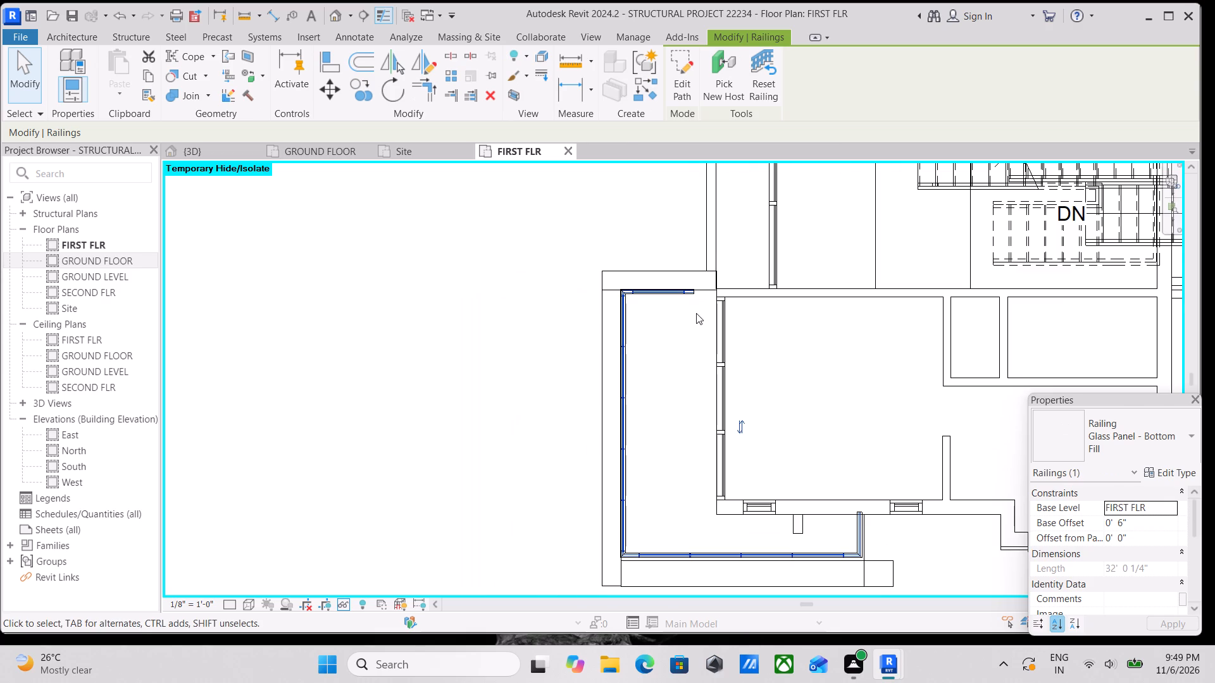
scroll(696, 313, "down", 3)
key("Escape")
scroll(695, 326, "down", 4)
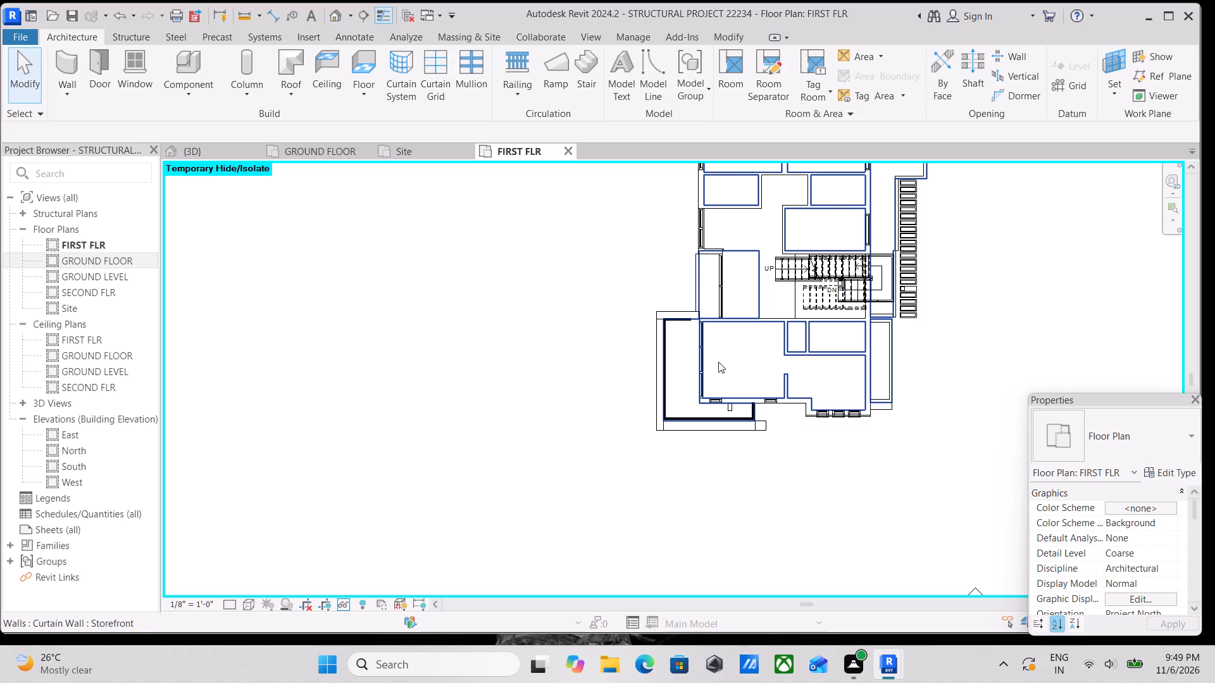
scroll(785, 393, "up", 4)
scroll(783, 386, "down", 1)
middle_click_drag(783, 386, 673, 433)
scroll(675, 412, "down", 3)
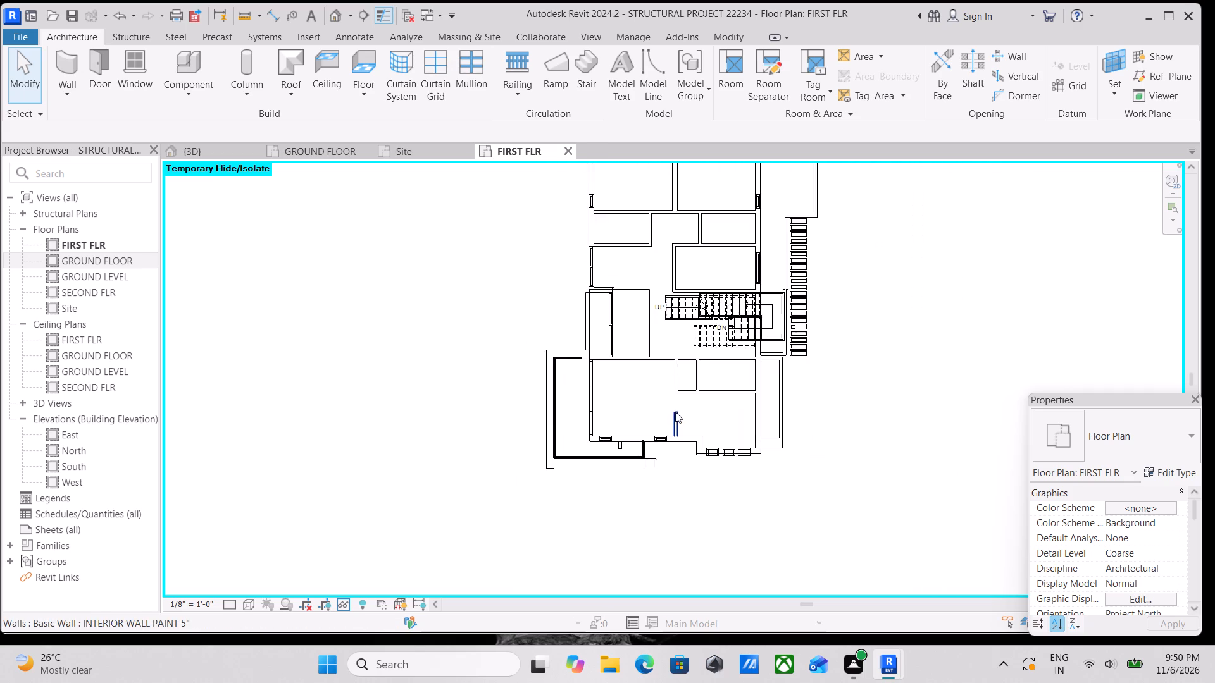
scroll(662, 434, "up", 3)
middle_click_drag(662, 427, 606, 601)
scroll(607, 438, "down", 3)
middle_click_drag(607, 437, 606, 502)
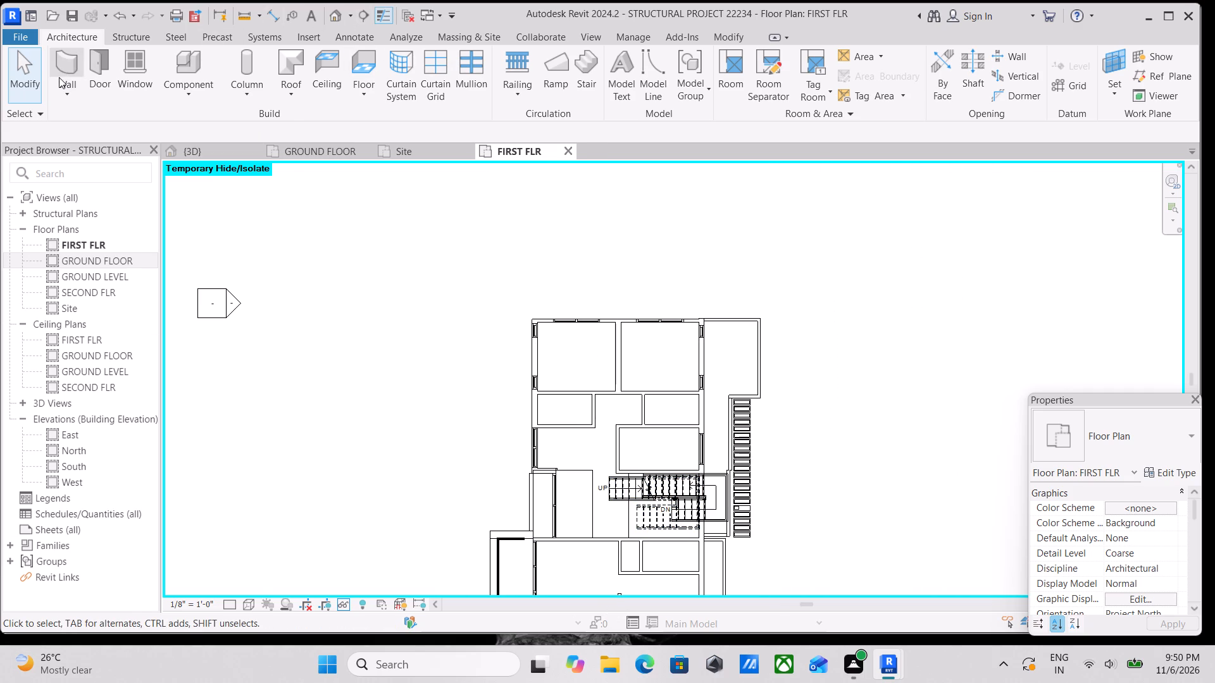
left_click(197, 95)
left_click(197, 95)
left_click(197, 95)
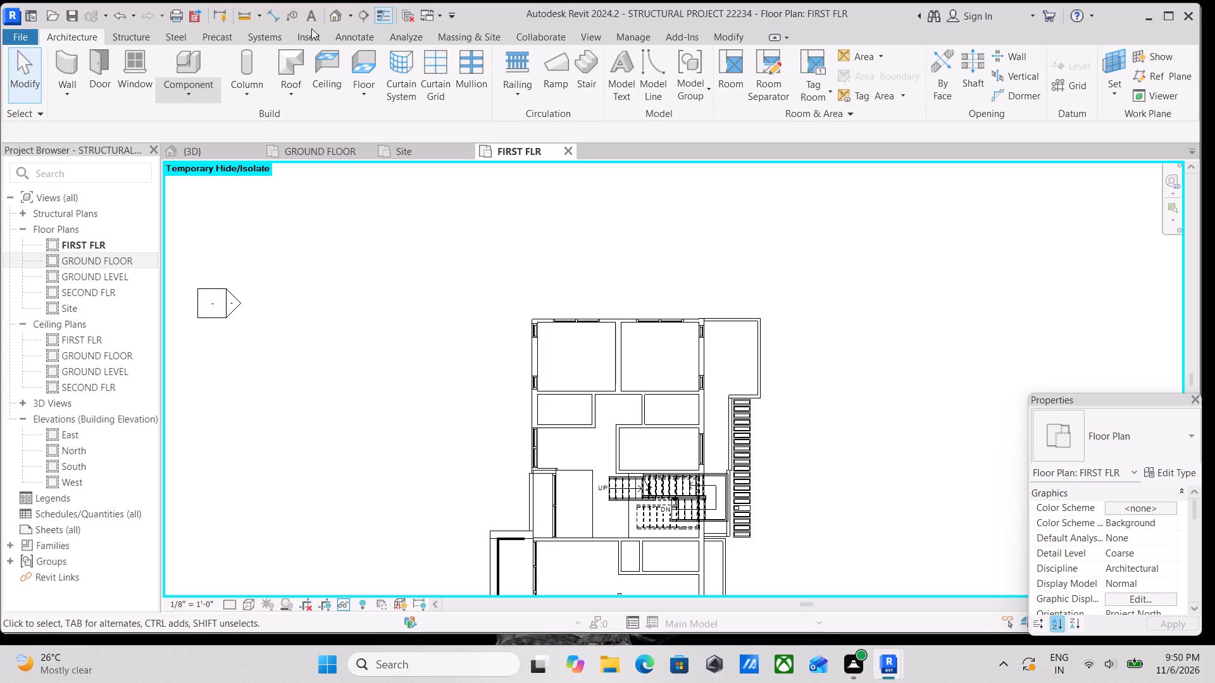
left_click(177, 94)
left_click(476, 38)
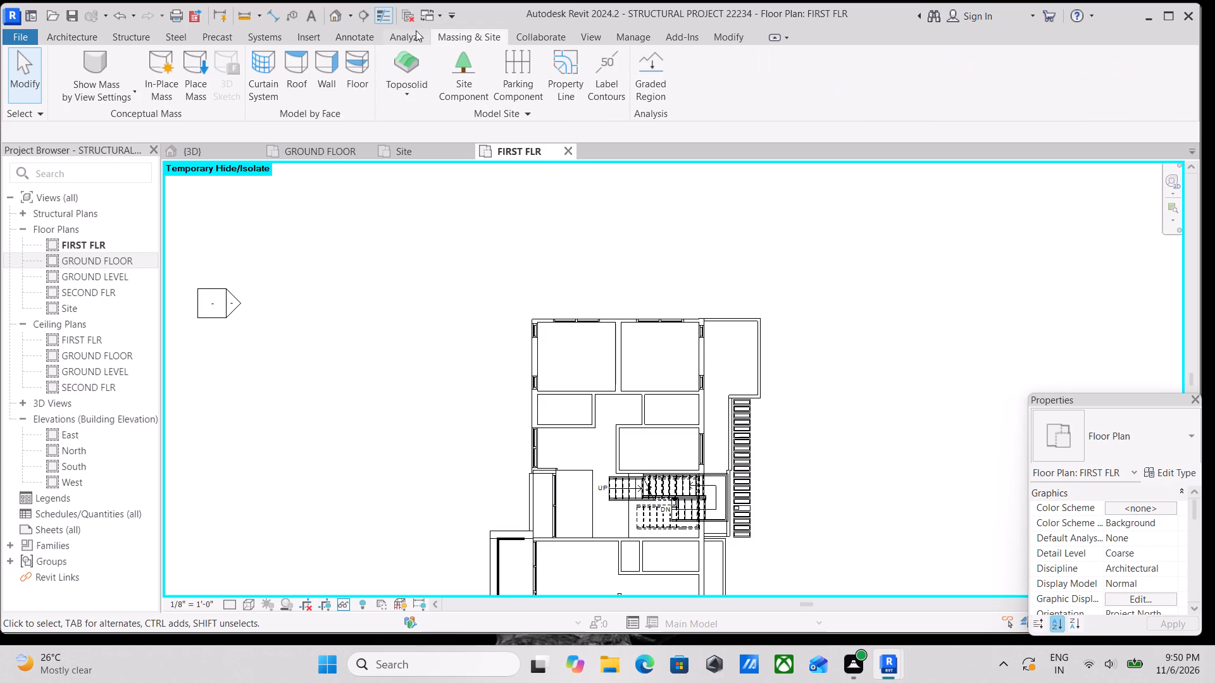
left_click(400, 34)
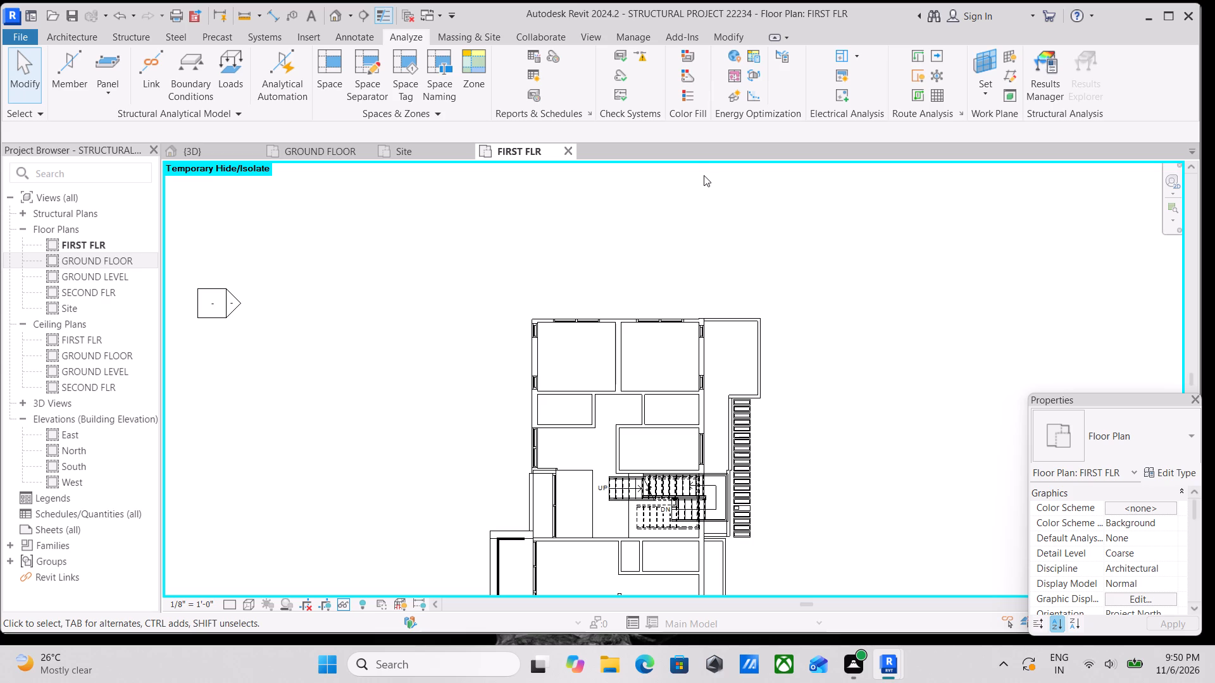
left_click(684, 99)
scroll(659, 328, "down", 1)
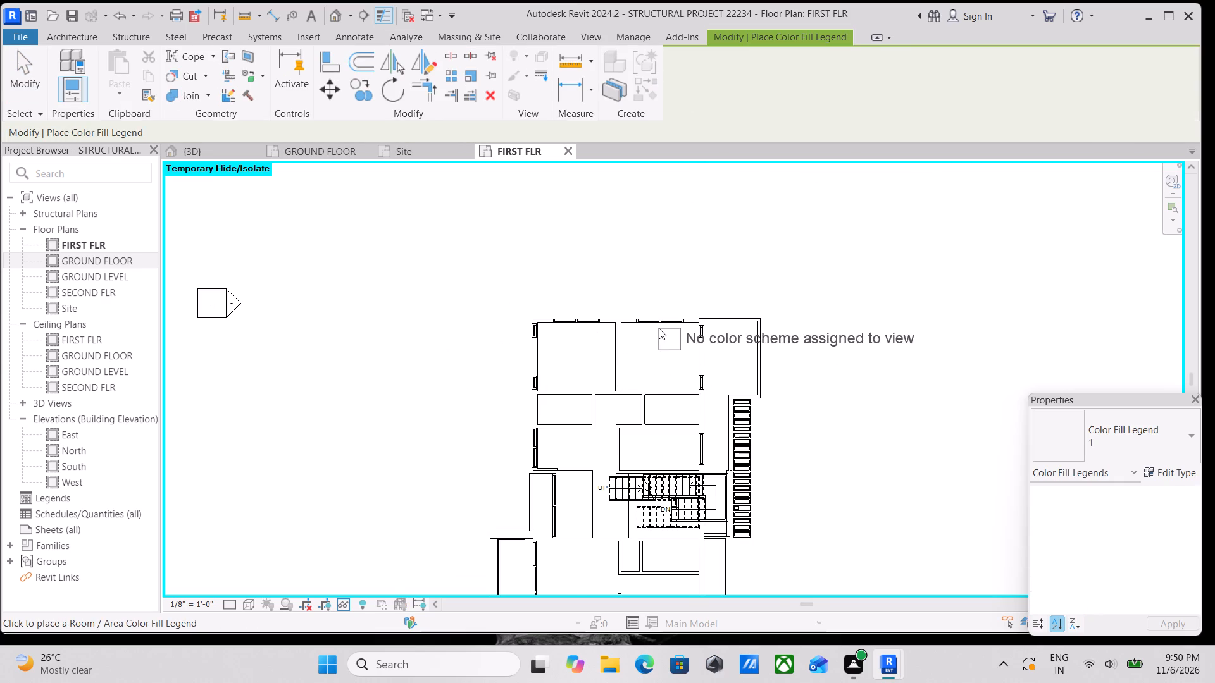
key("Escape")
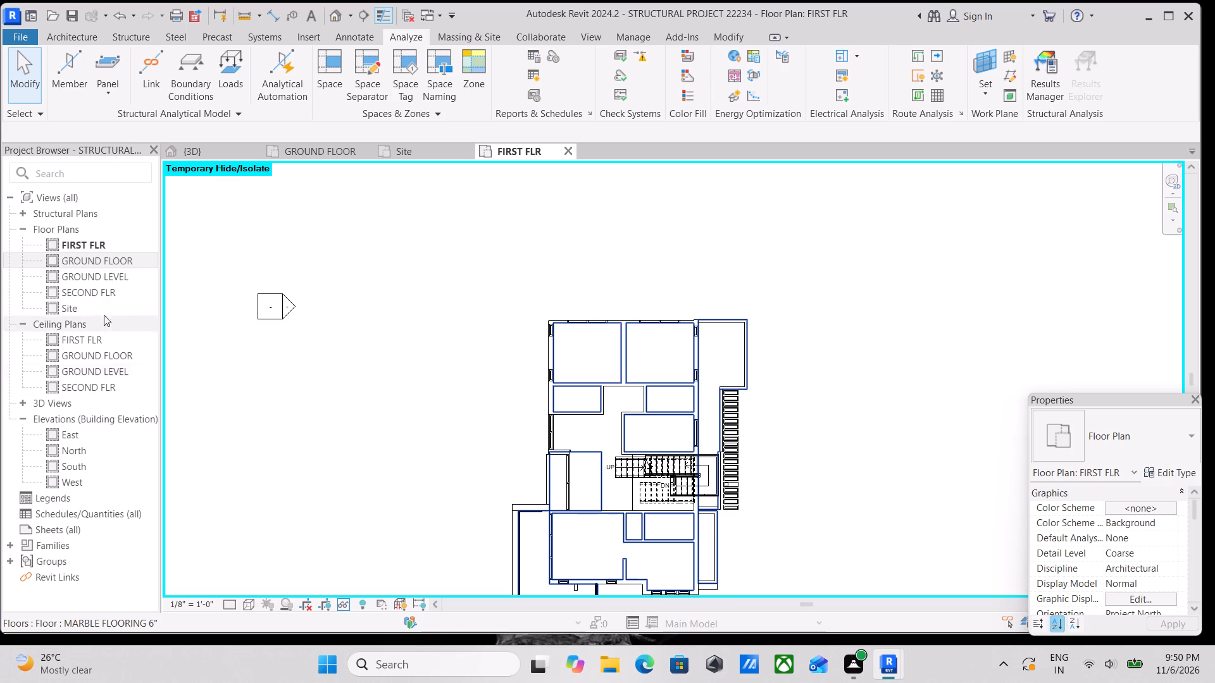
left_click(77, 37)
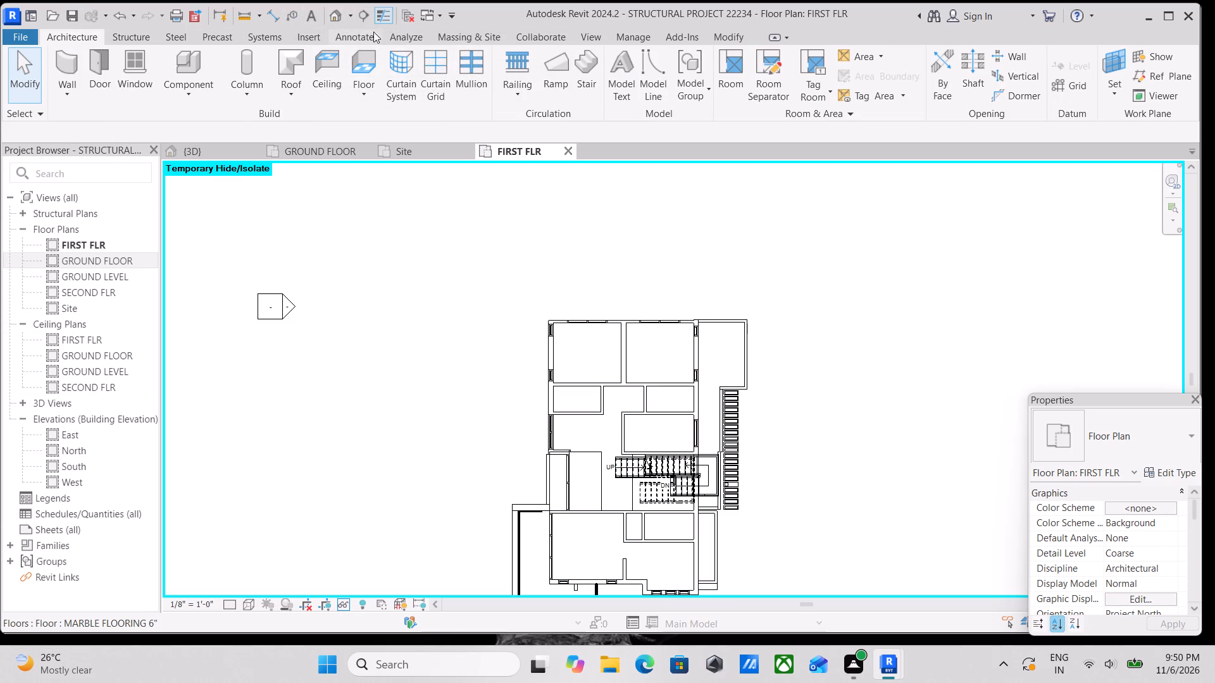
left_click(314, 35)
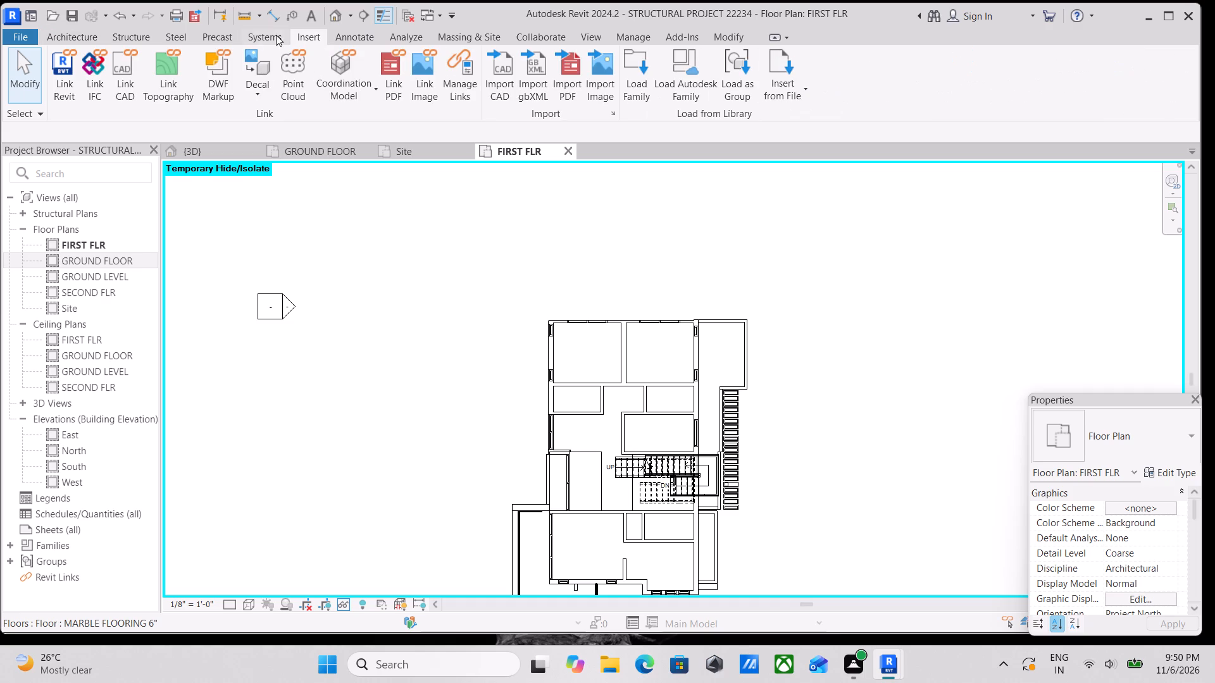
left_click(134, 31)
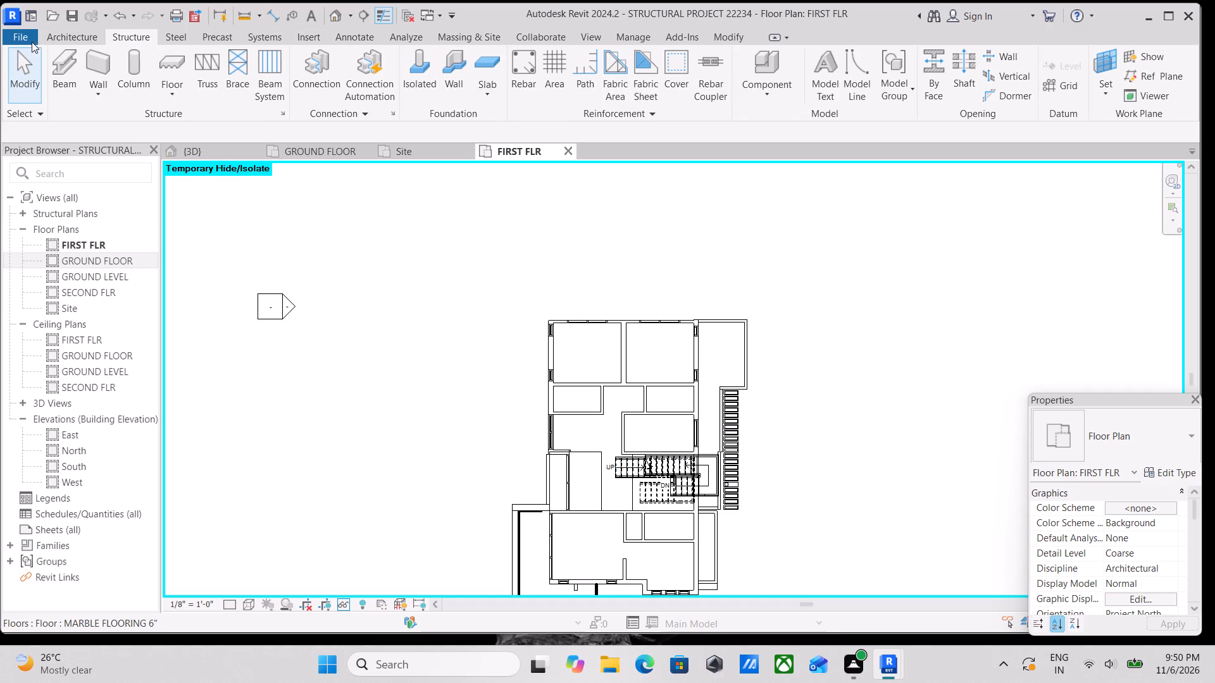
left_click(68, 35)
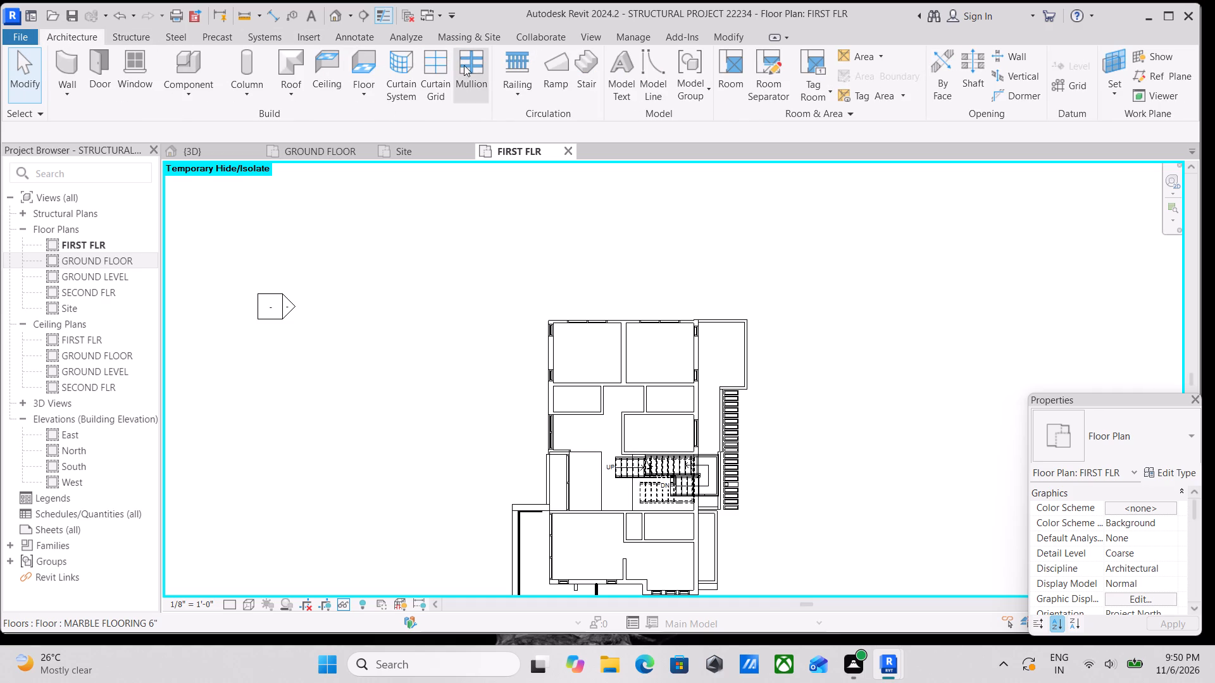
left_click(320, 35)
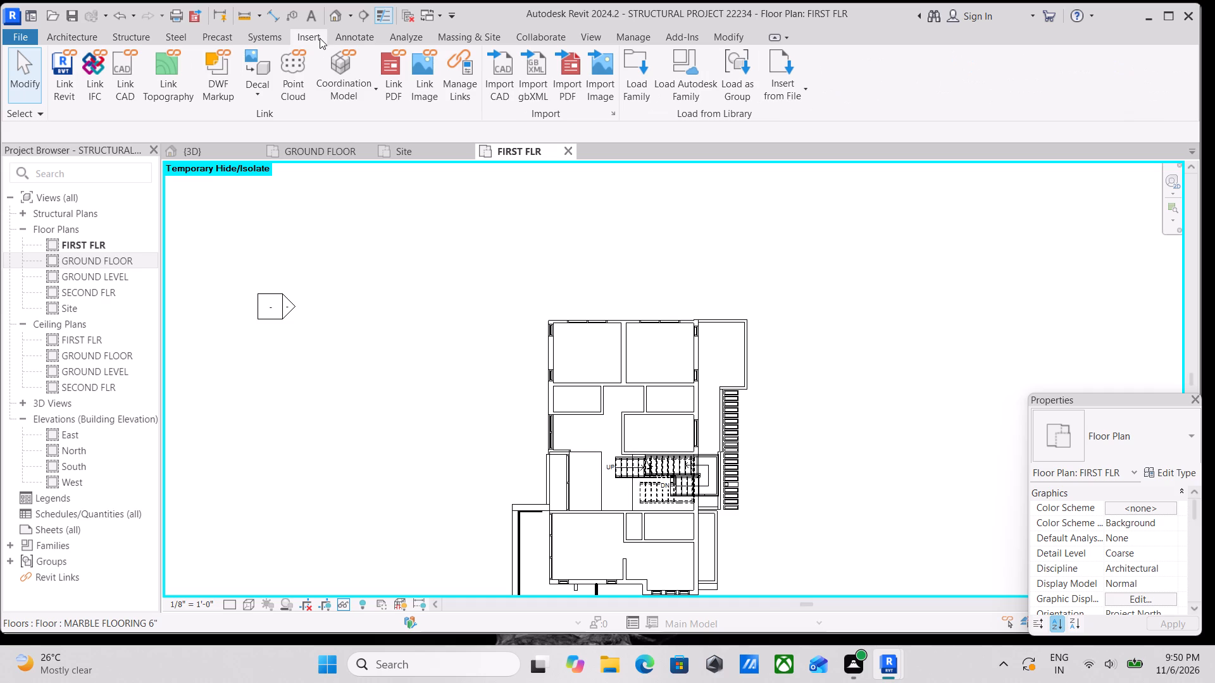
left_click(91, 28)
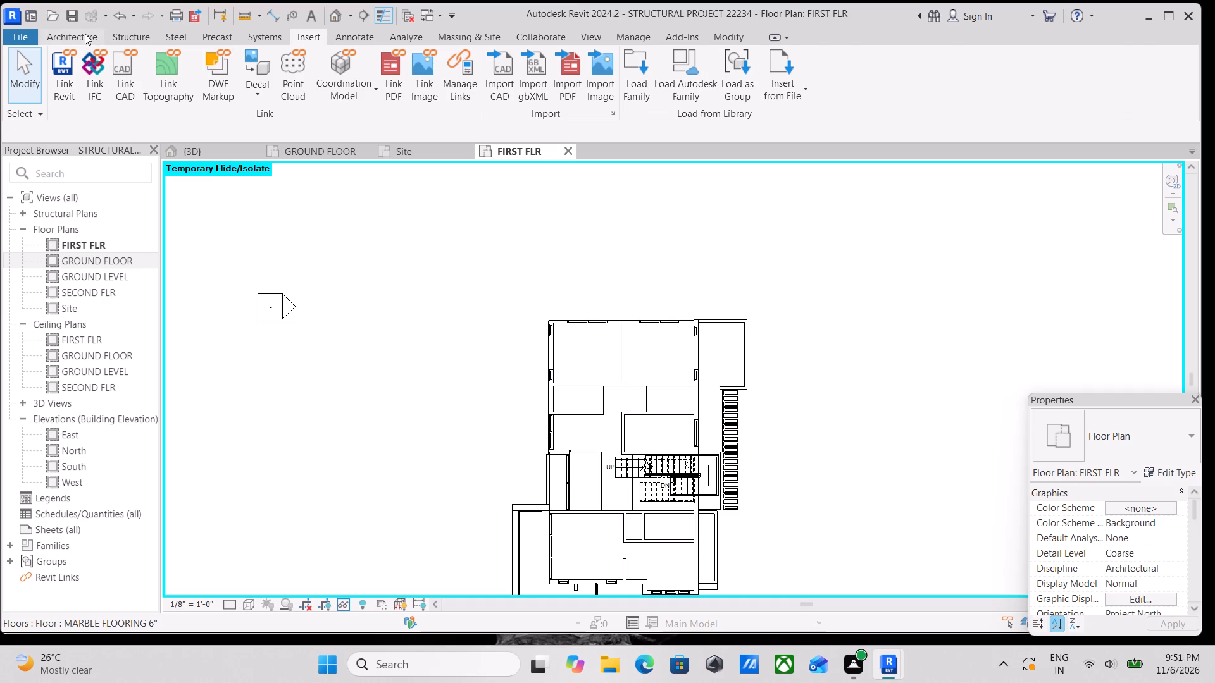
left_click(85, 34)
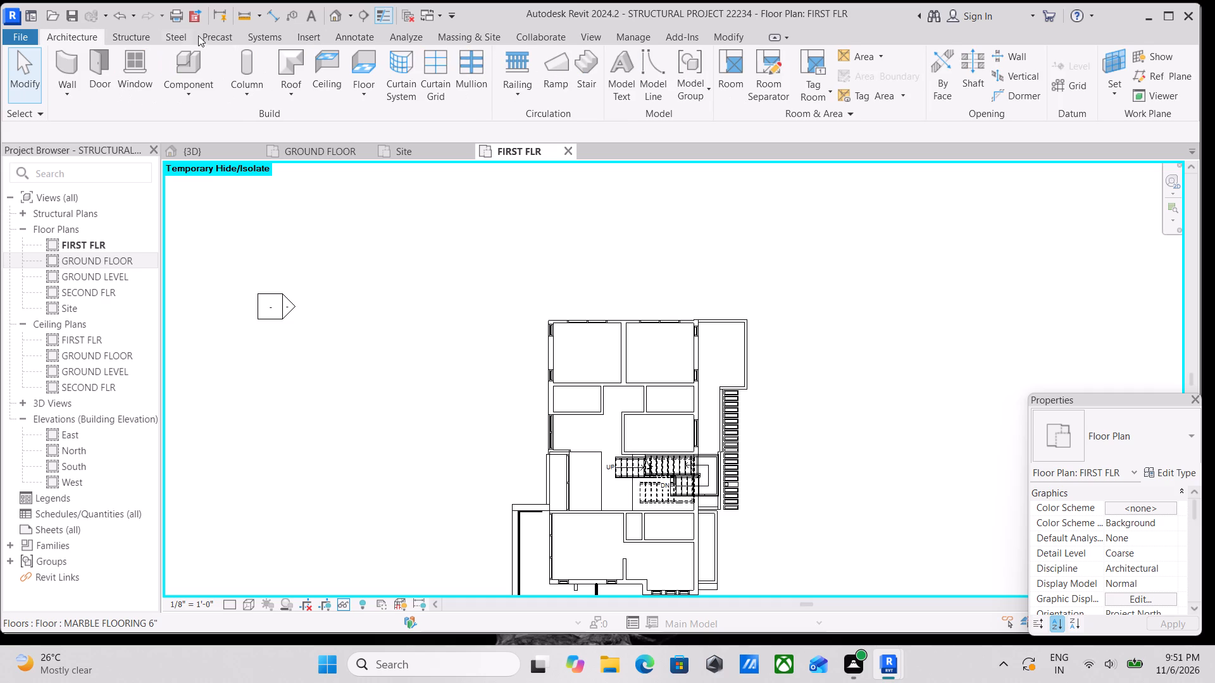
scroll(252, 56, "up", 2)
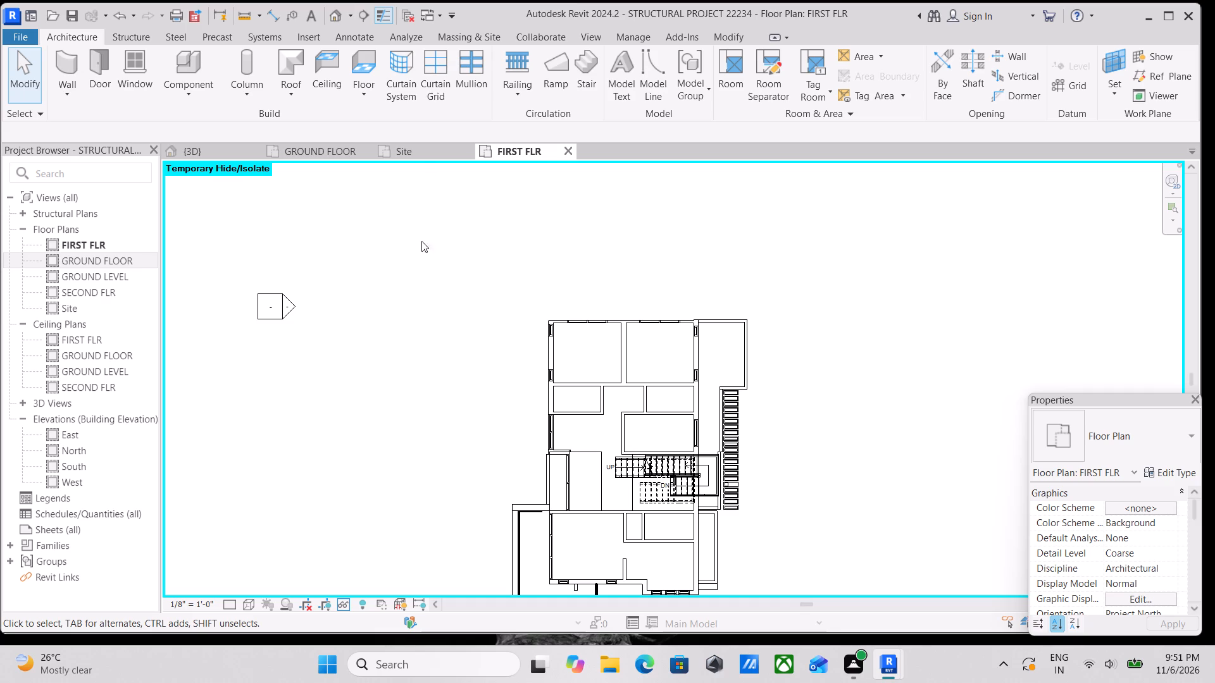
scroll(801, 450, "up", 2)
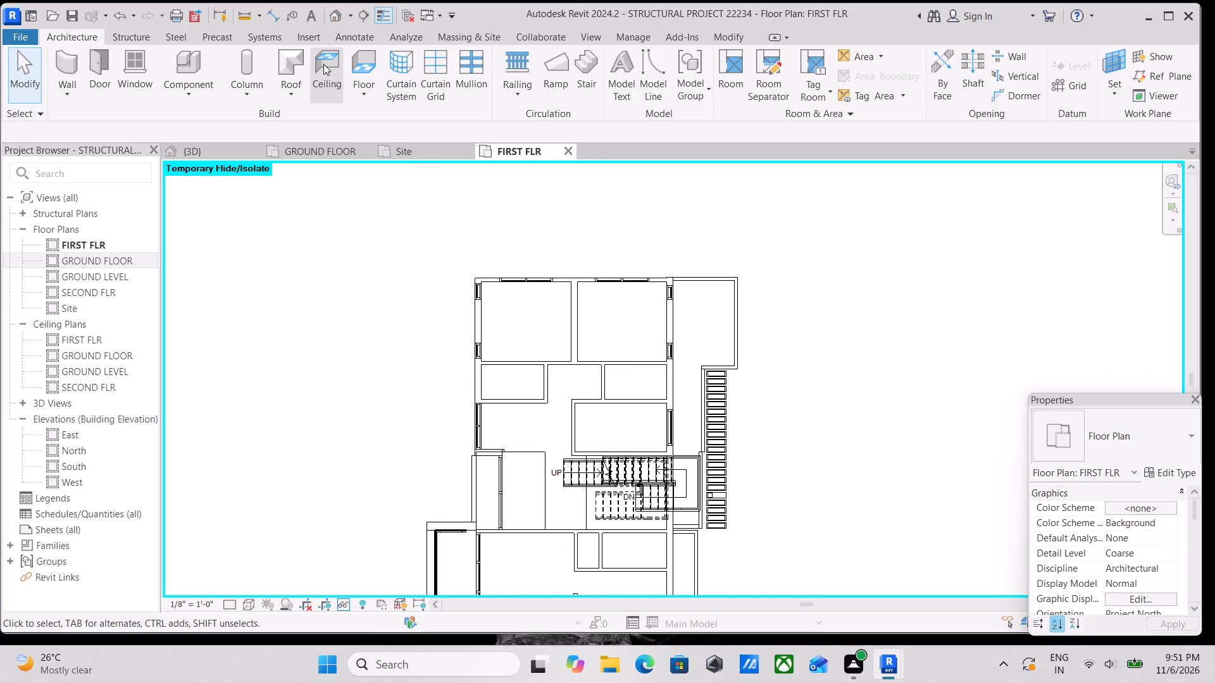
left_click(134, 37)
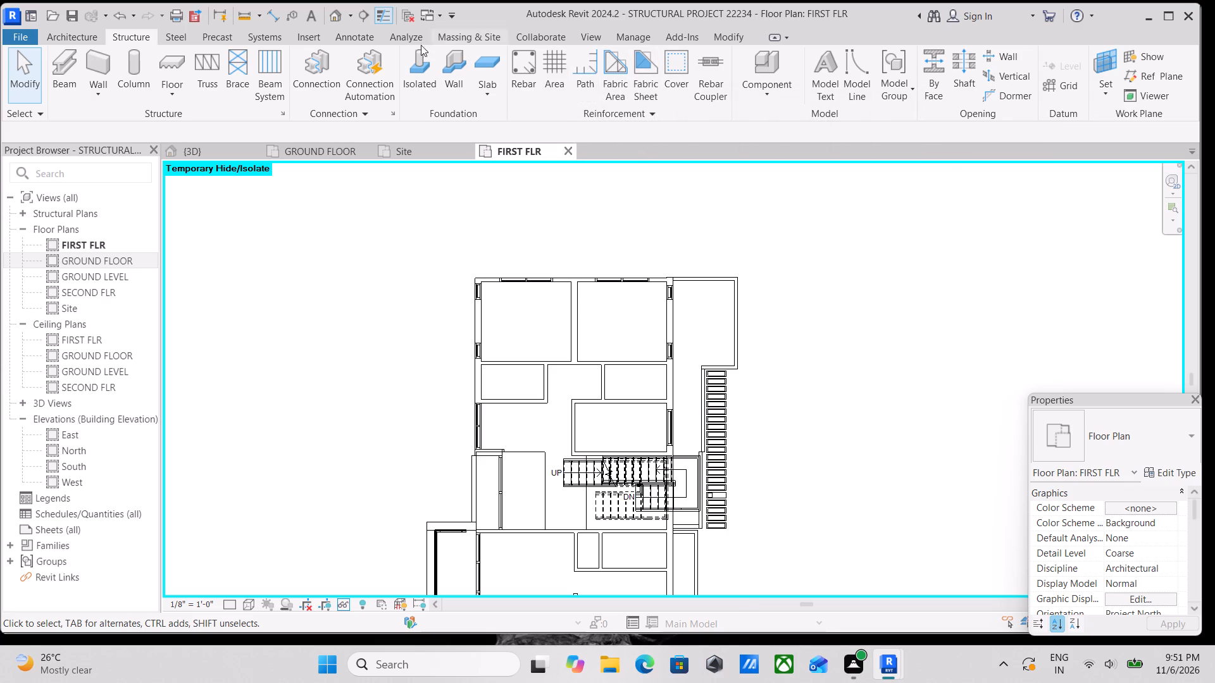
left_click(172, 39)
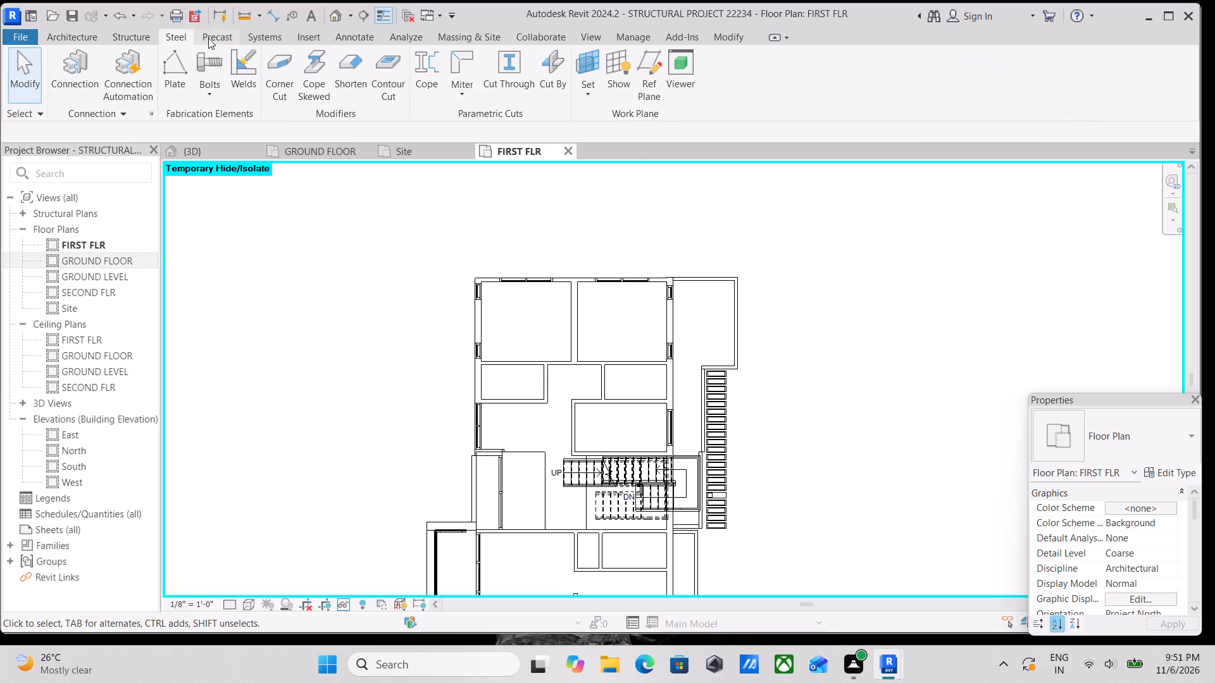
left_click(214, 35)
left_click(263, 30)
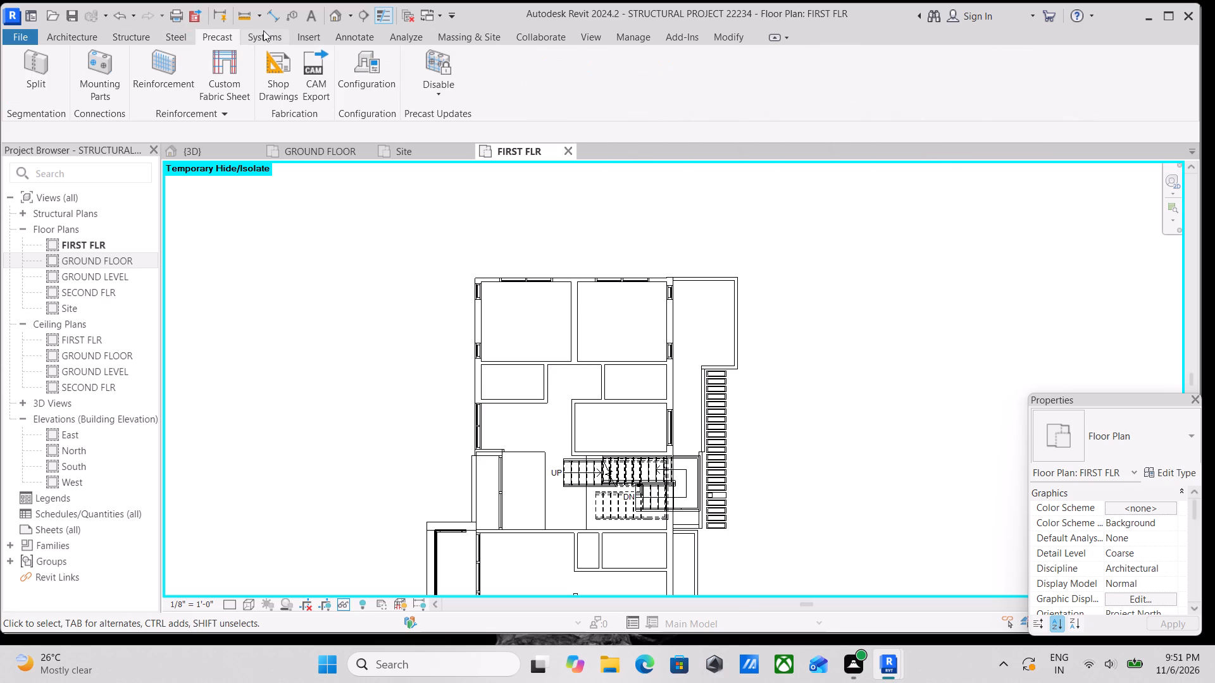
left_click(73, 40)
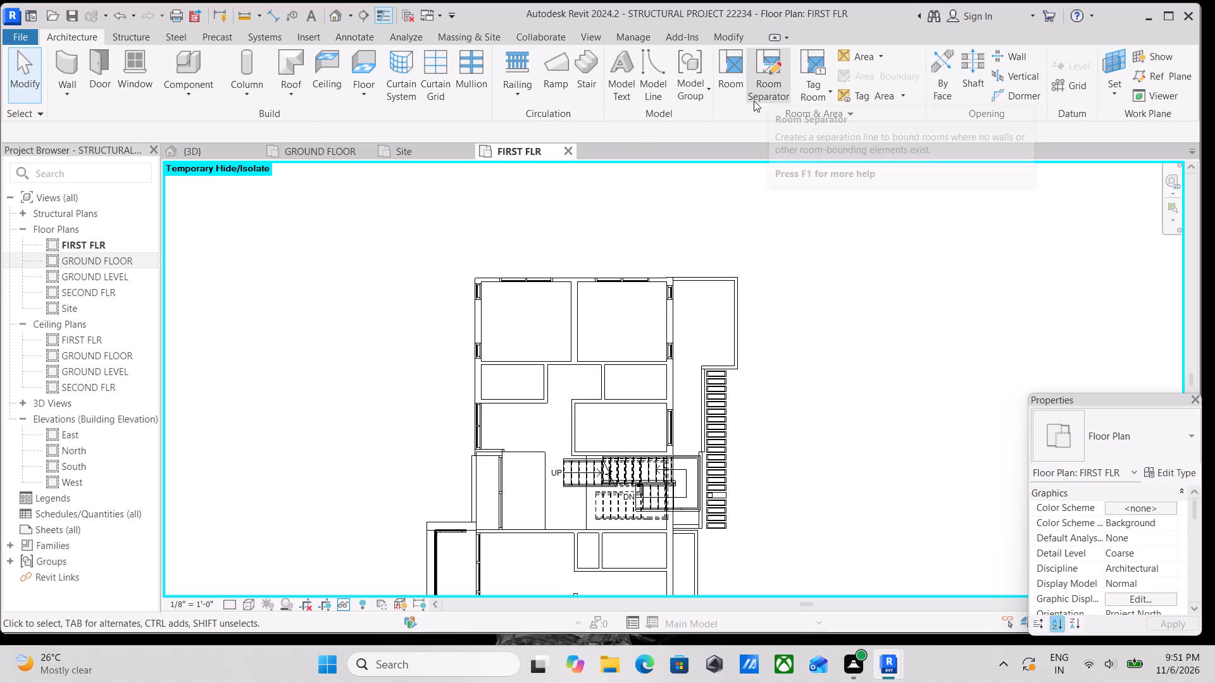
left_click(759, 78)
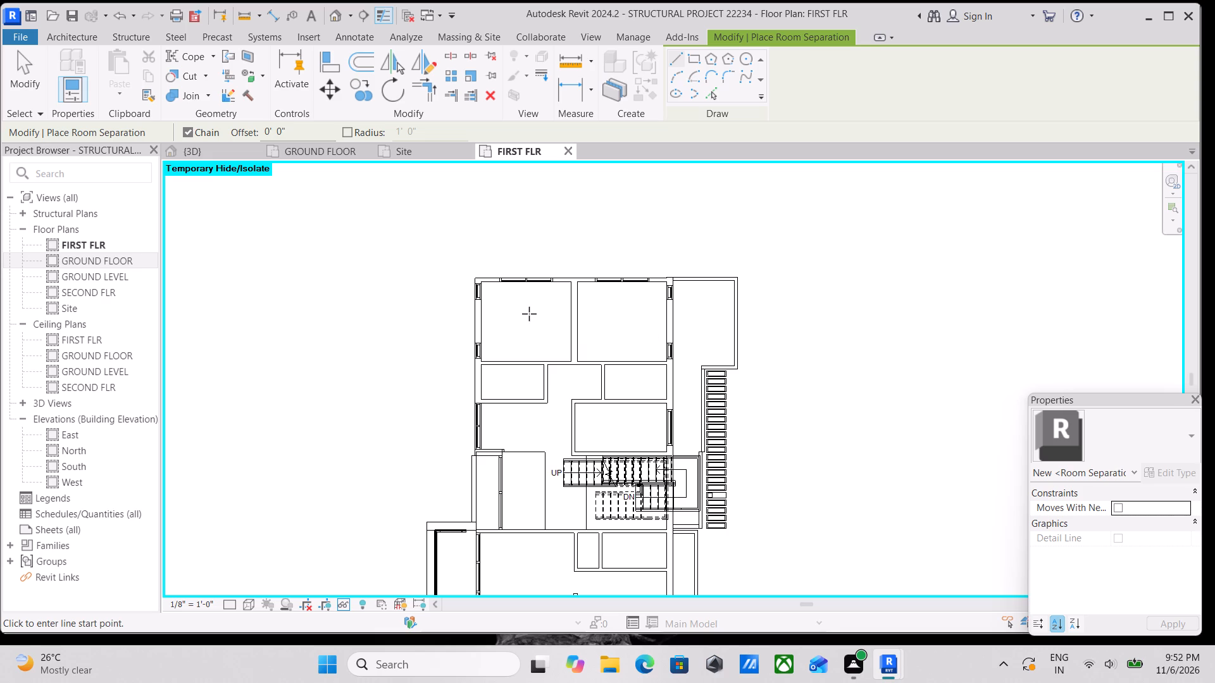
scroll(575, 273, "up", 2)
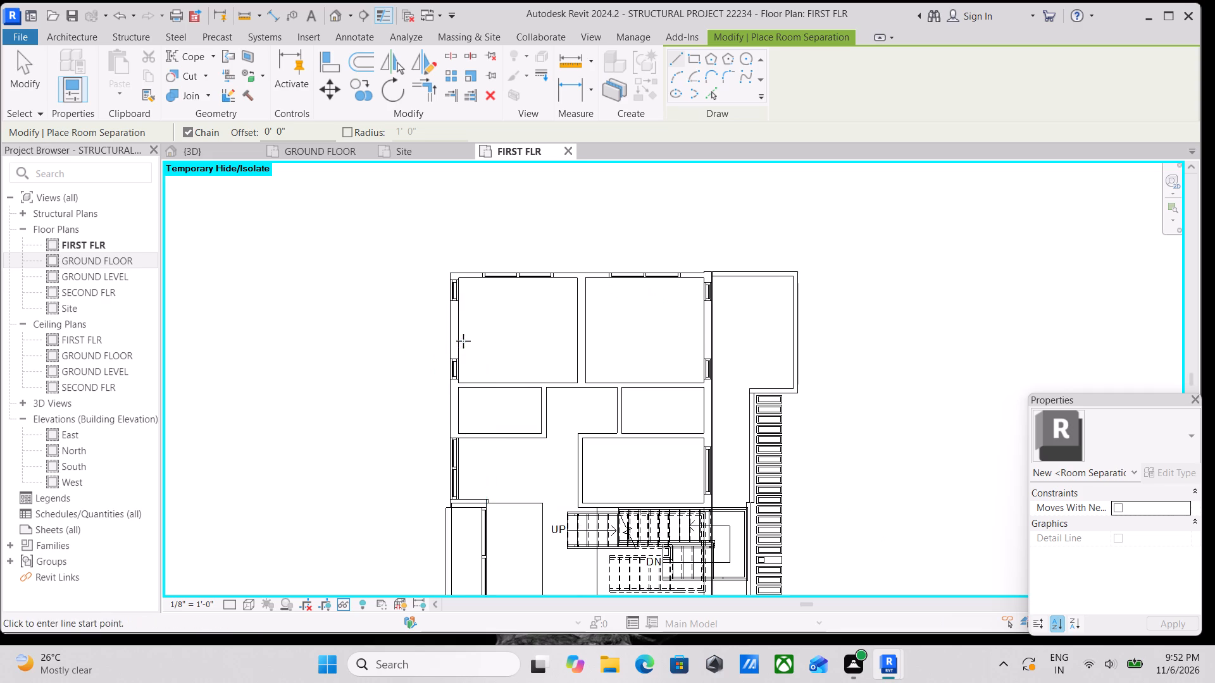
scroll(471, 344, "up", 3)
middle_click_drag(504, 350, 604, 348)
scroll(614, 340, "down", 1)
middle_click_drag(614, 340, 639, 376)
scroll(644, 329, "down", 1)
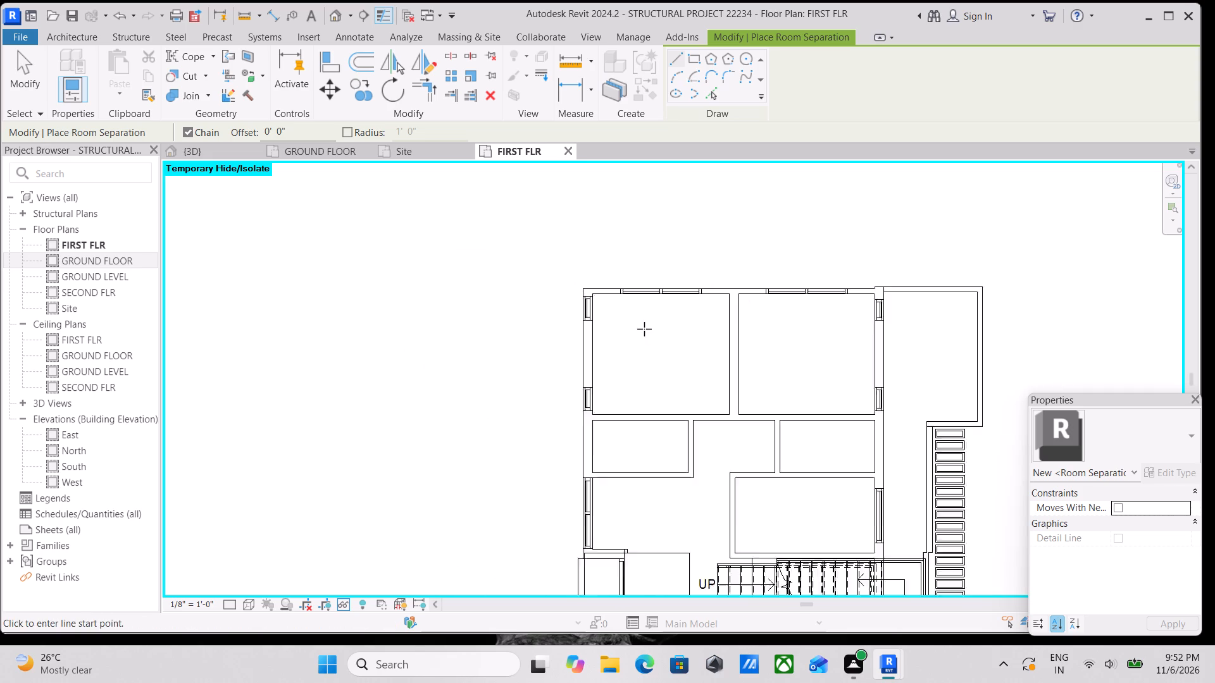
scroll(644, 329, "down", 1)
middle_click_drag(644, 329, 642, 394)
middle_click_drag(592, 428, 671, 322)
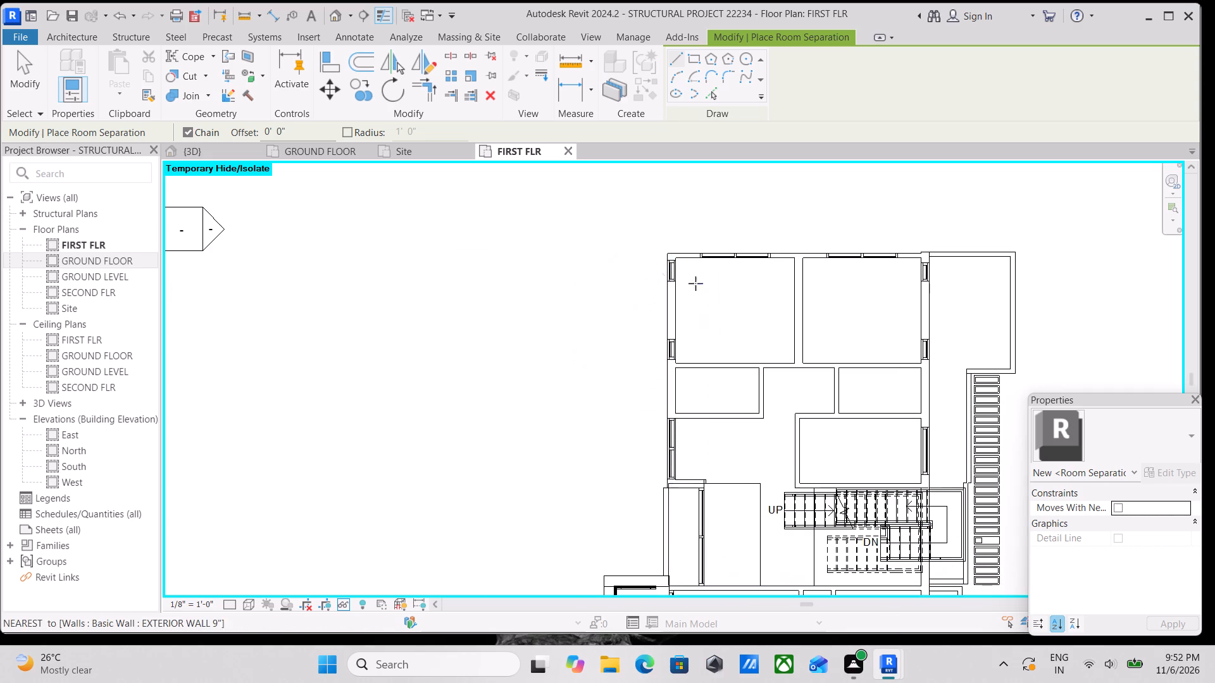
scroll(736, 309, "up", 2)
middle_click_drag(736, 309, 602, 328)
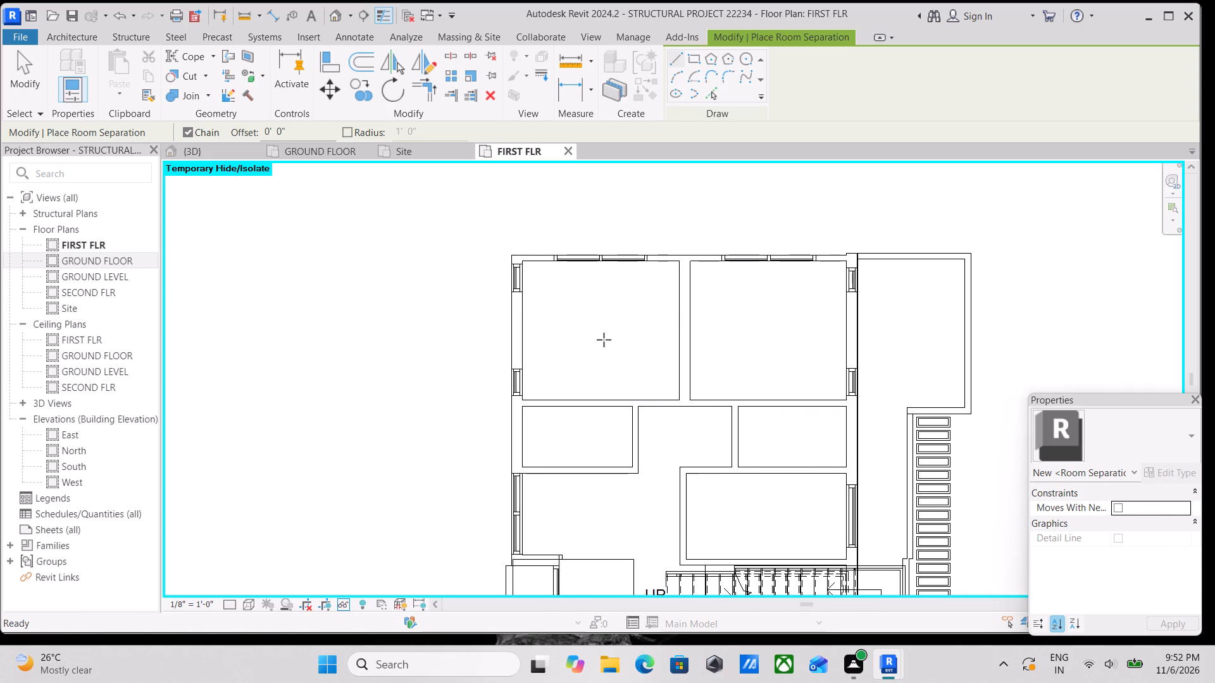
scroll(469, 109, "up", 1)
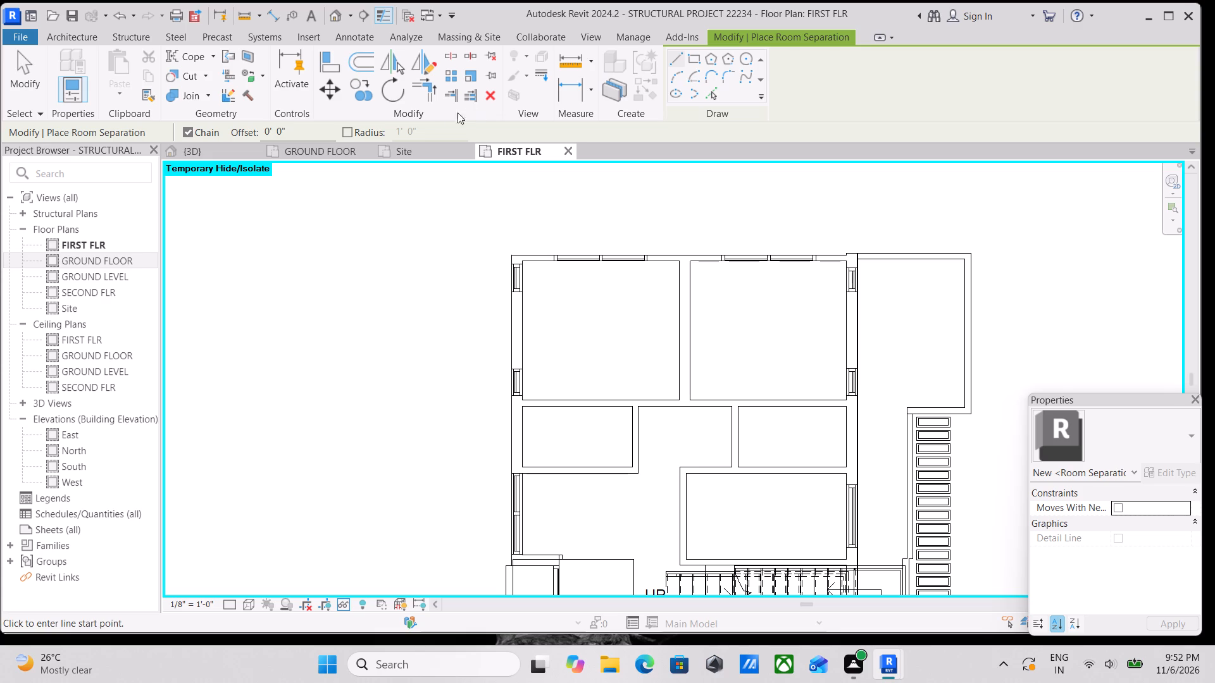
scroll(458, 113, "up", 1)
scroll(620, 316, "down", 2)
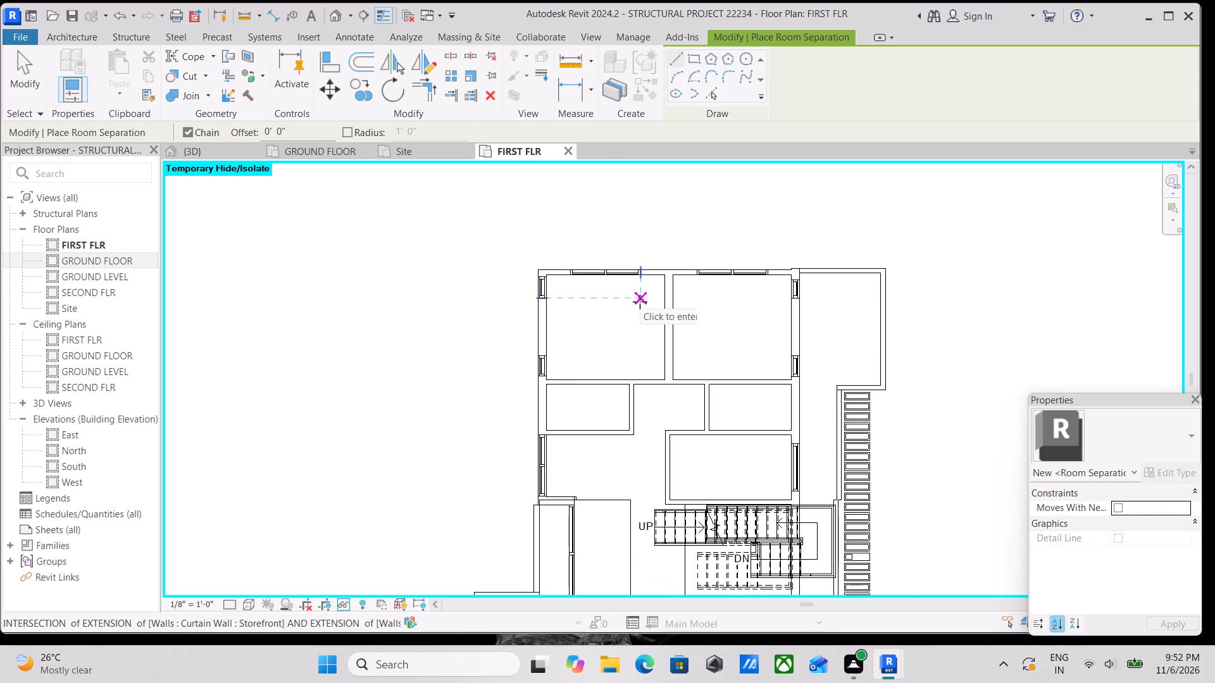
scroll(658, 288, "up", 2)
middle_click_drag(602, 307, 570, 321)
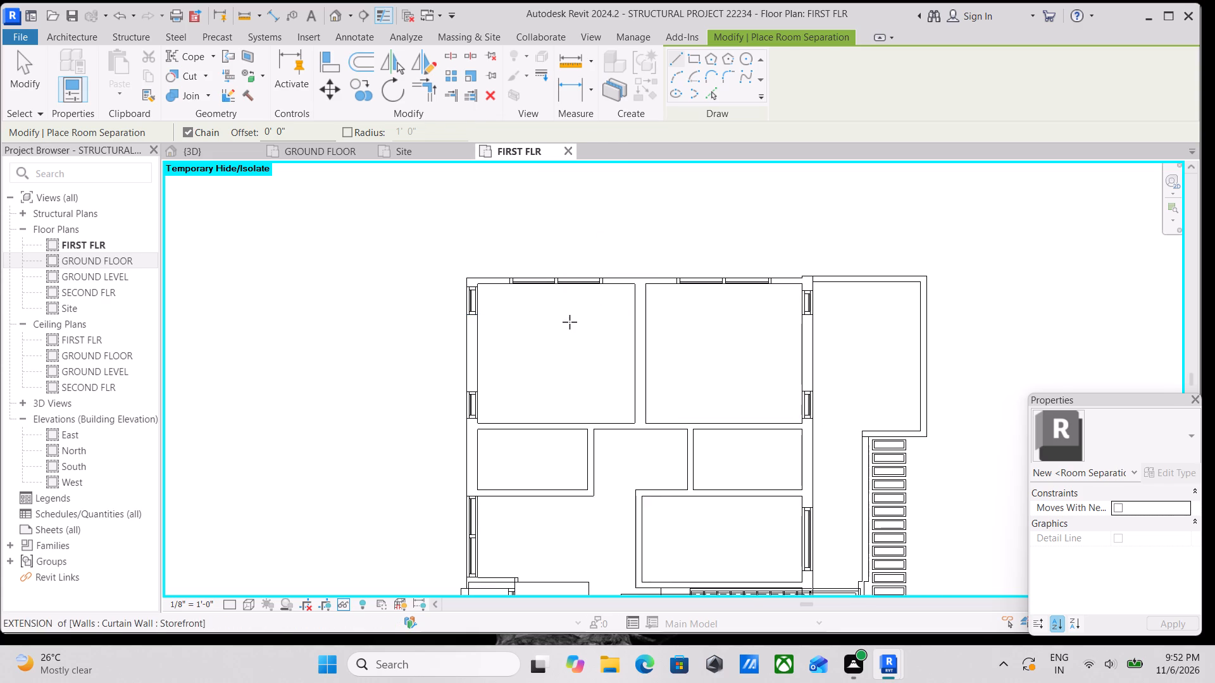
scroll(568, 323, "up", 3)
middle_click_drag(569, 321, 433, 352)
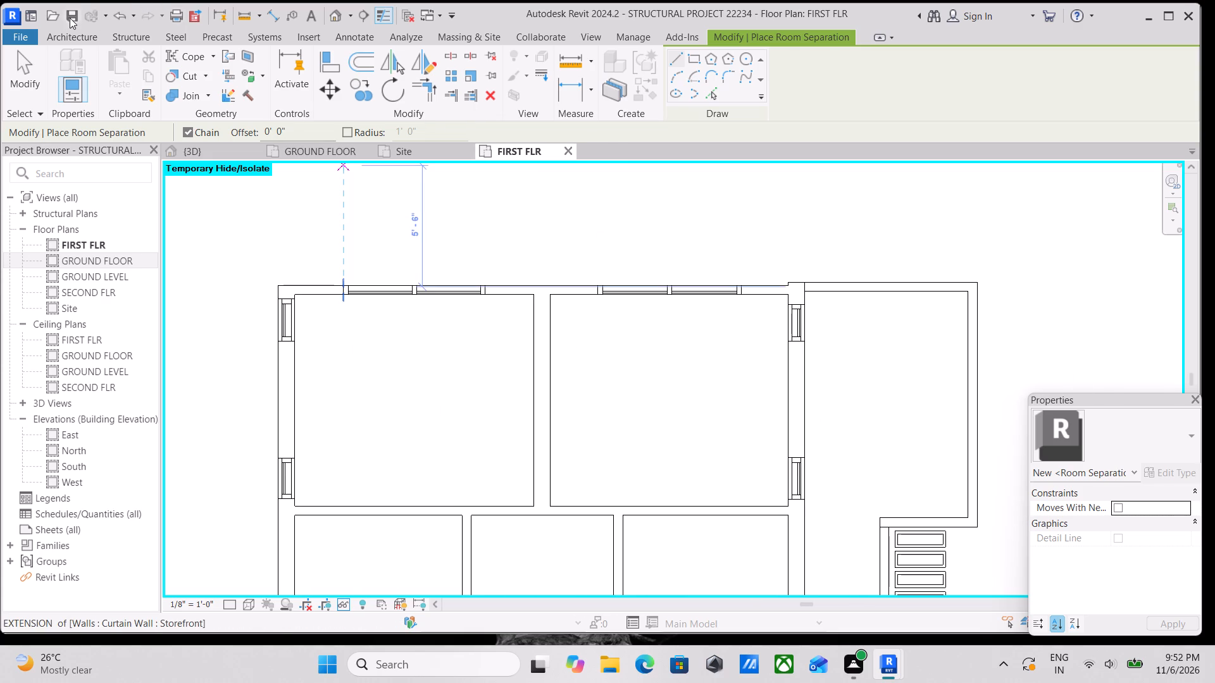
Place tagged rooms automatically in all enclosed areas of the first-floor plan.
left_click(65, 37)
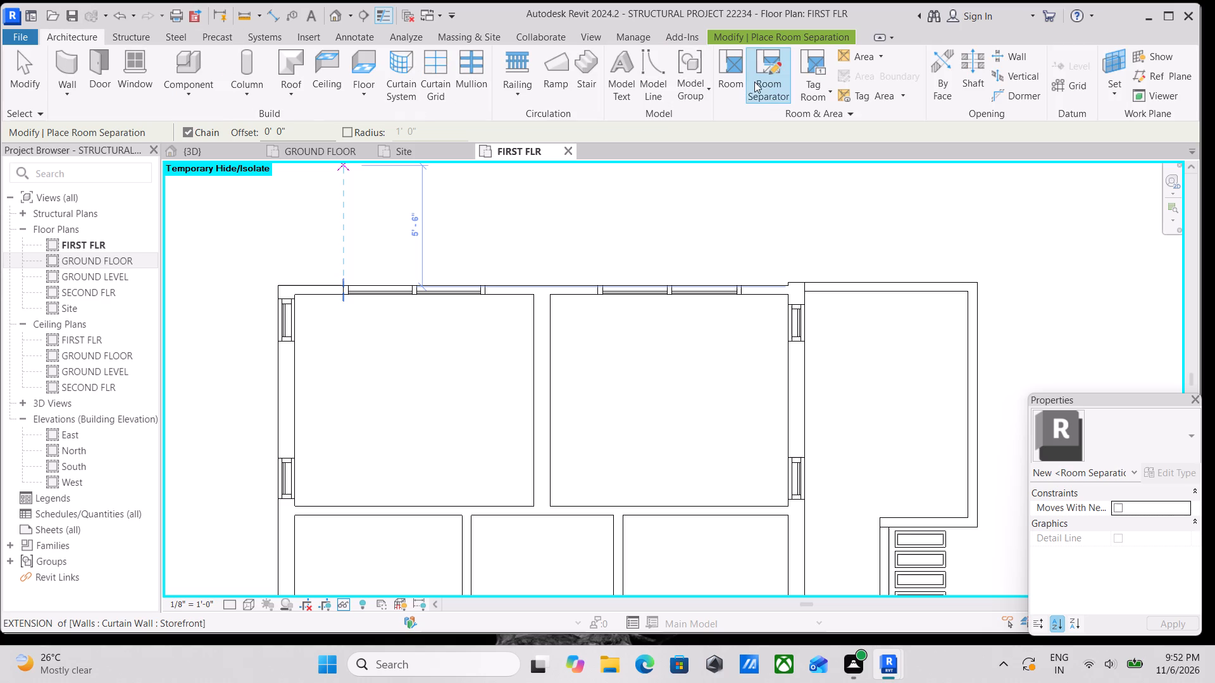
left_click(739, 82)
left_click(707, 81)
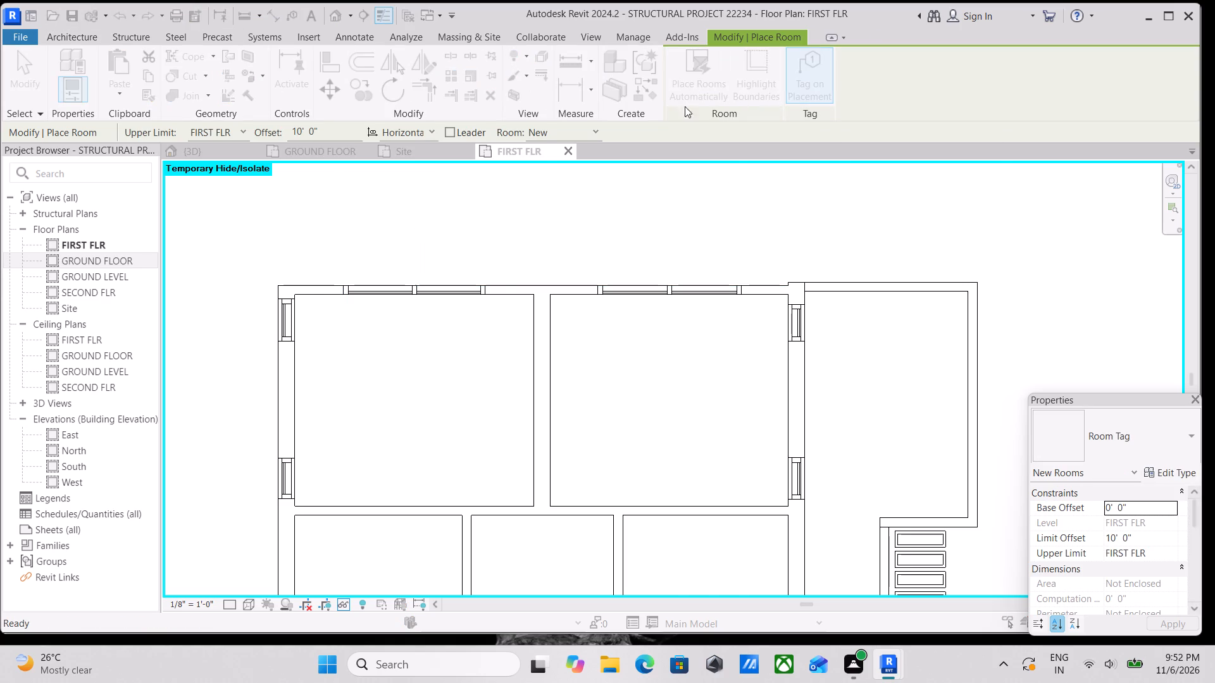
scroll(515, 282, "down", 3)
left_click(701, 330)
scroll(520, 354, "down", 2)
middle_click_drag(539, 331, 597, 263)
Rename room 8, in the upper-left corner of the first-floor plan, to BED ROOM.
double_click(517, 302)
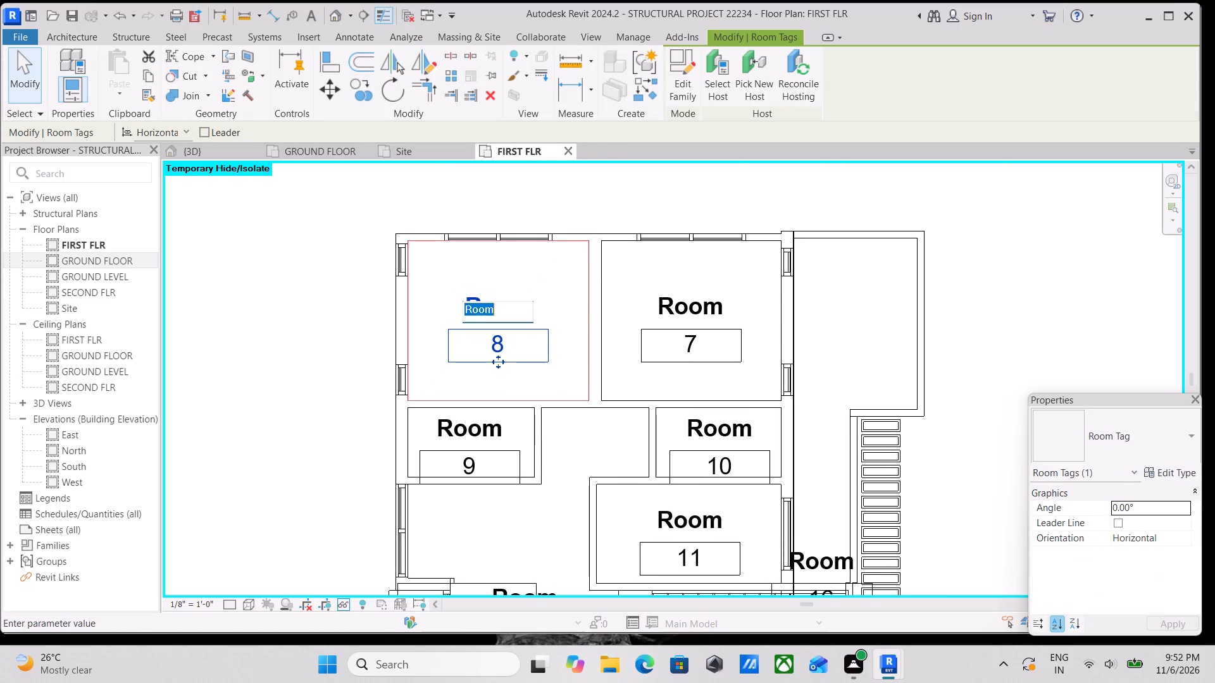
key("b")
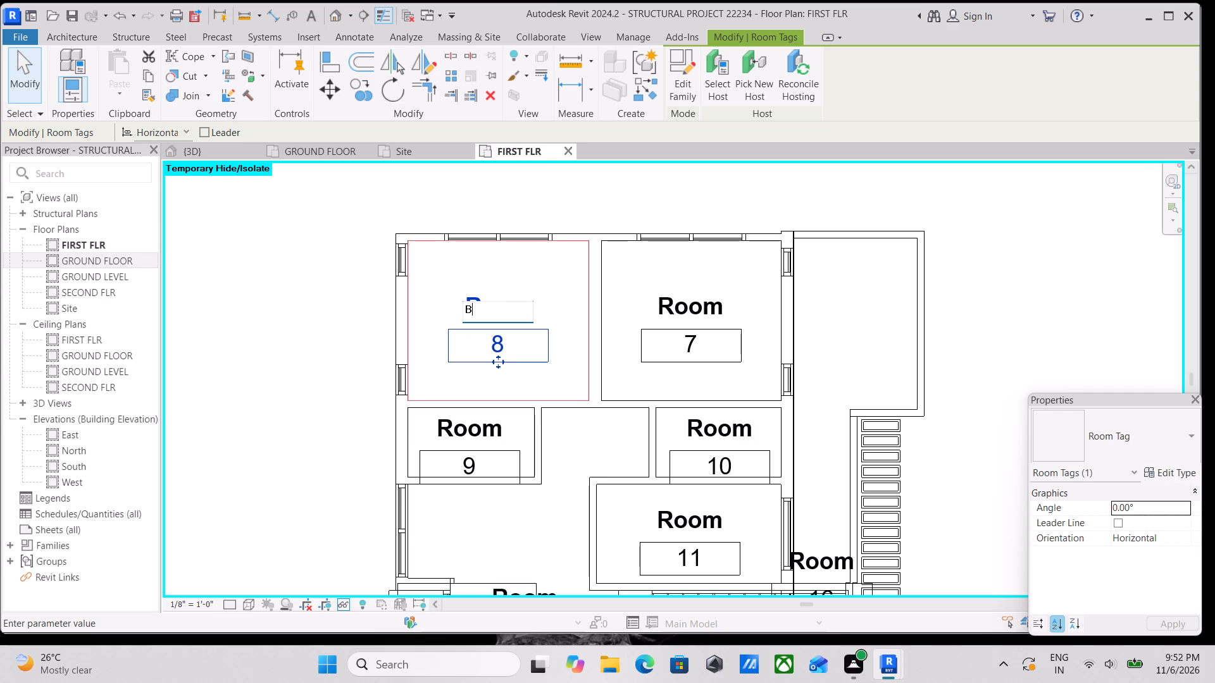
type("ED")
key("space")
type("R")
type("OOM")
key("Return")
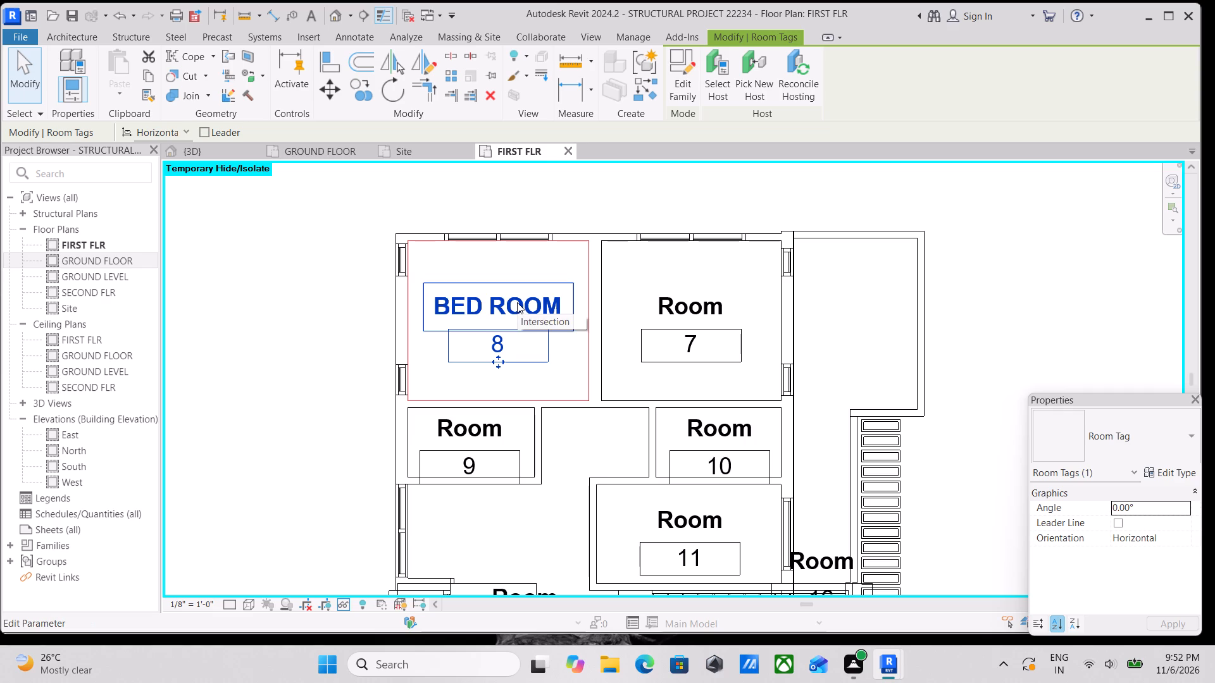
Rename room 7, the adjoining large room along the plan's upper edge, to BED ROOM.
double_click(715, 300)
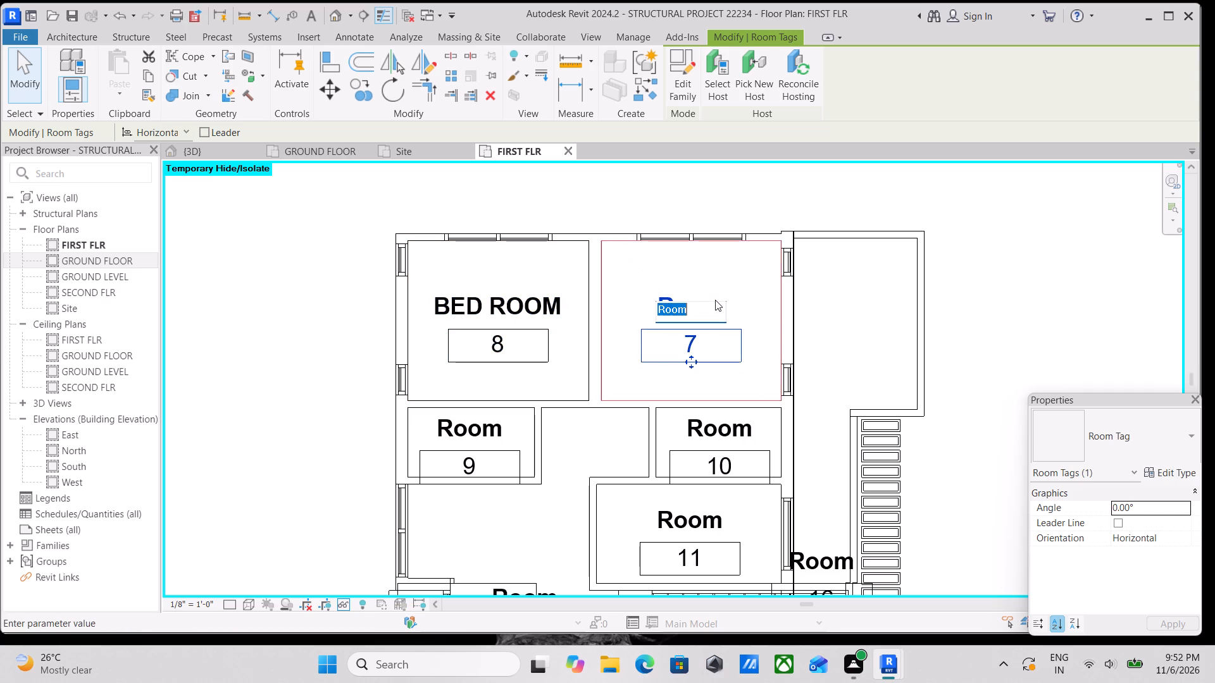
type("BED")
key("space")
type("R")
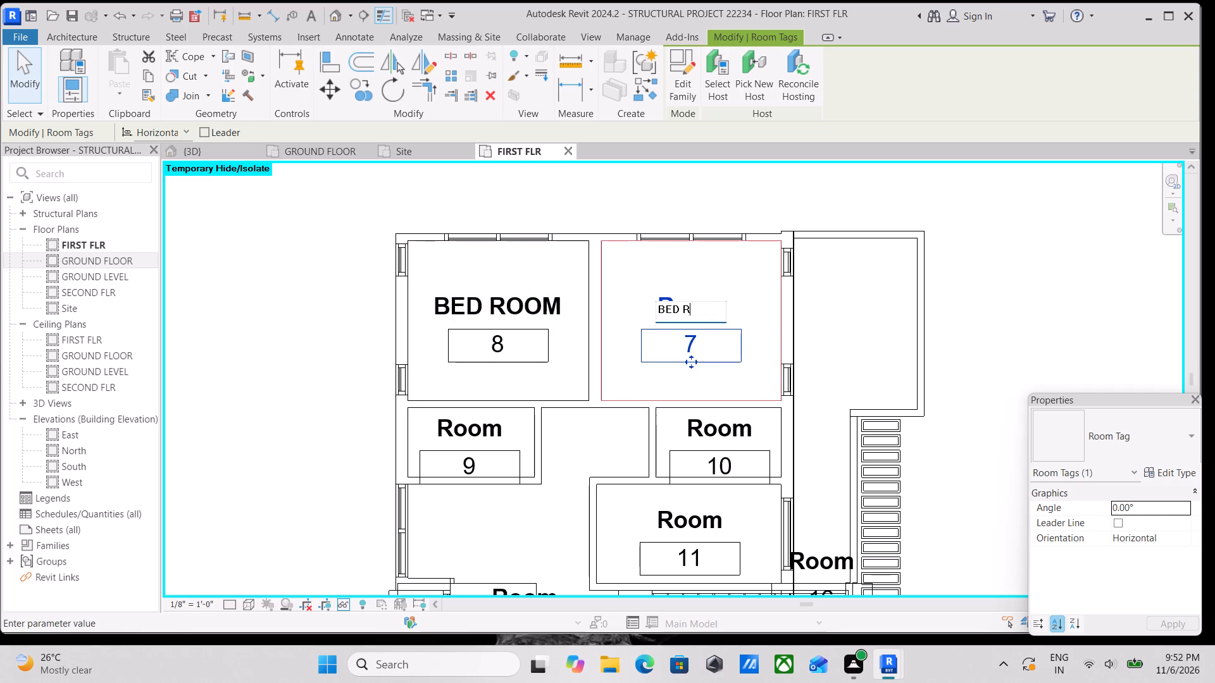
type("OOM")
key("Return")
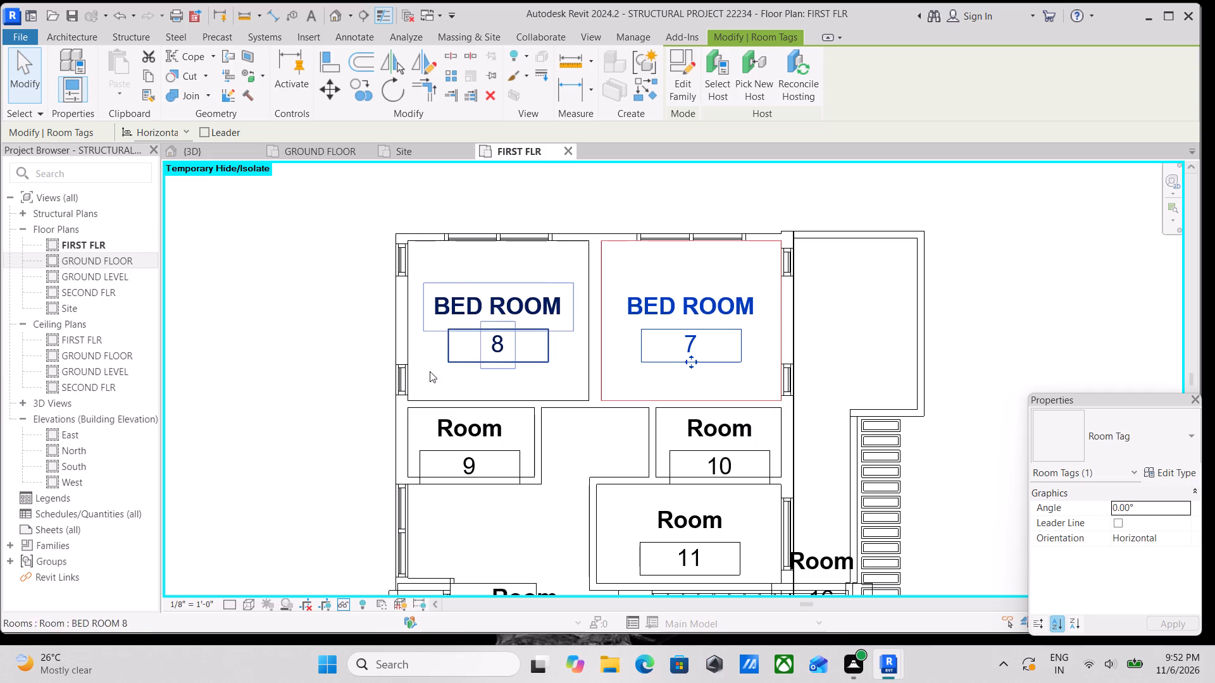
Rename room 9, the small room directly below bedroom 8 on the first-floor plan, to BATH.
double_click(461, 426)
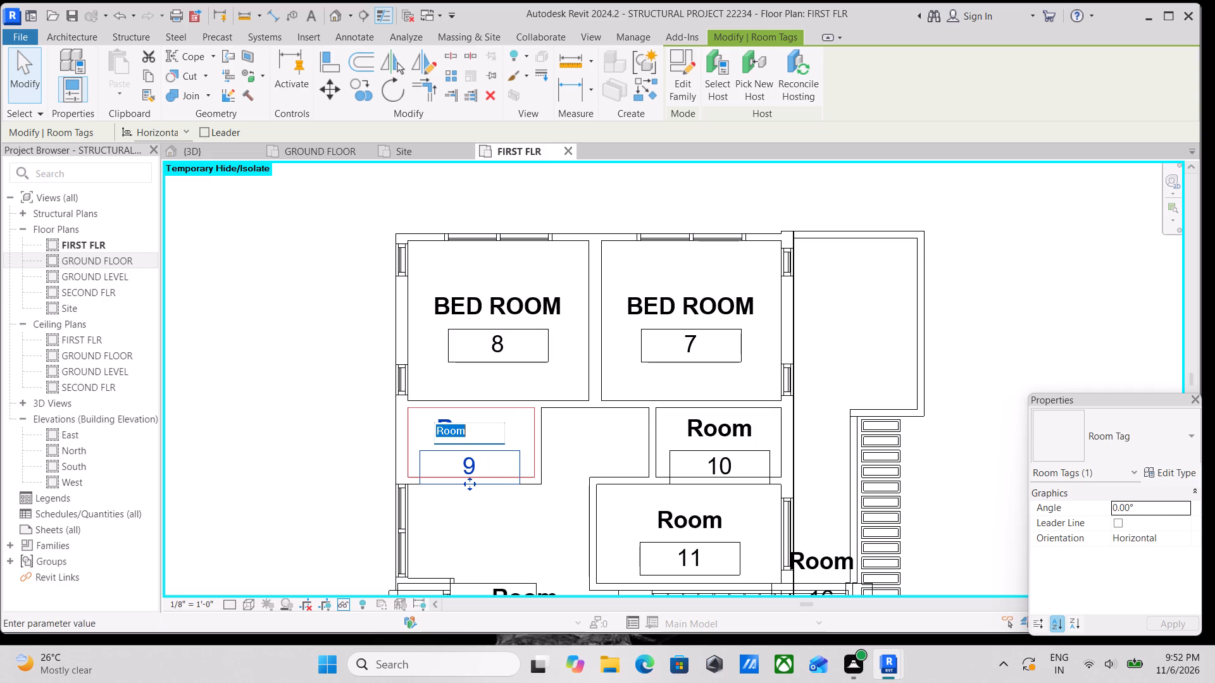
type("BA")
type("TH")
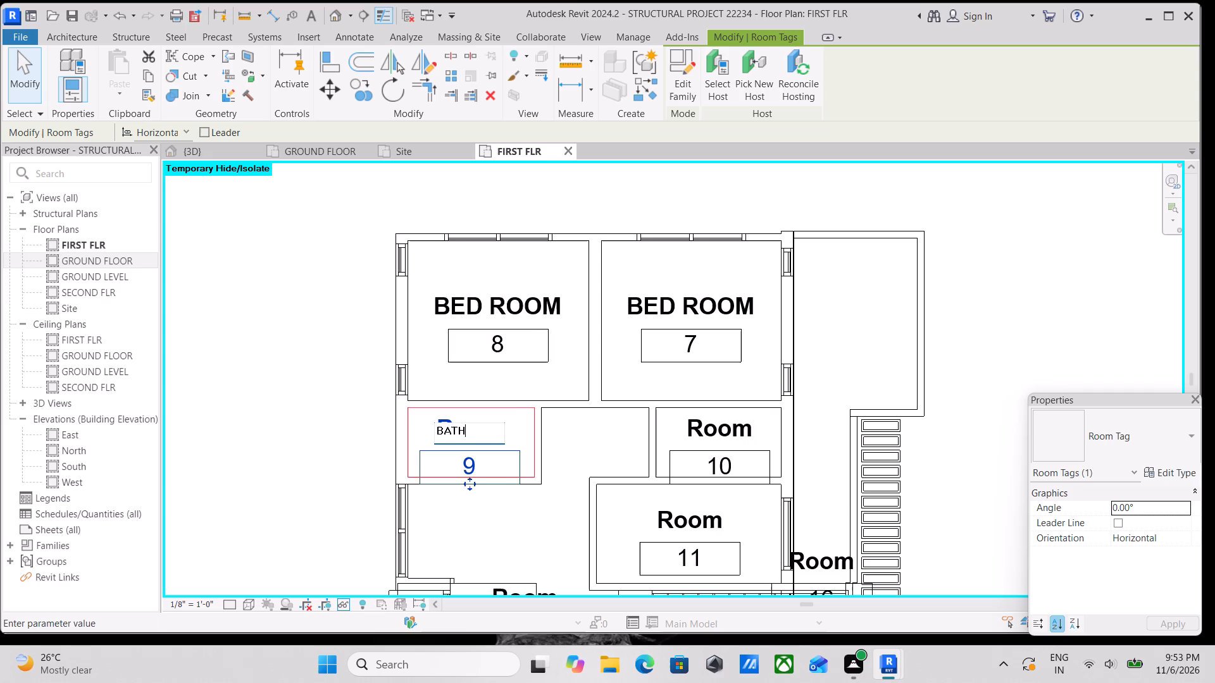
key("Return")
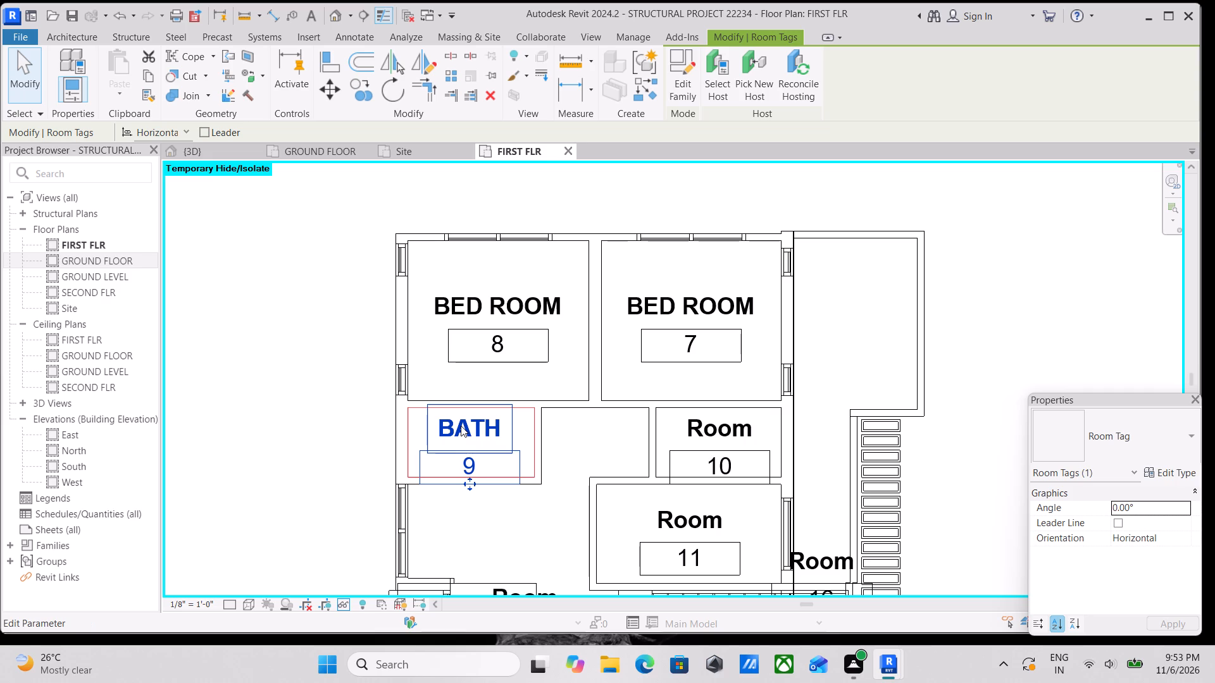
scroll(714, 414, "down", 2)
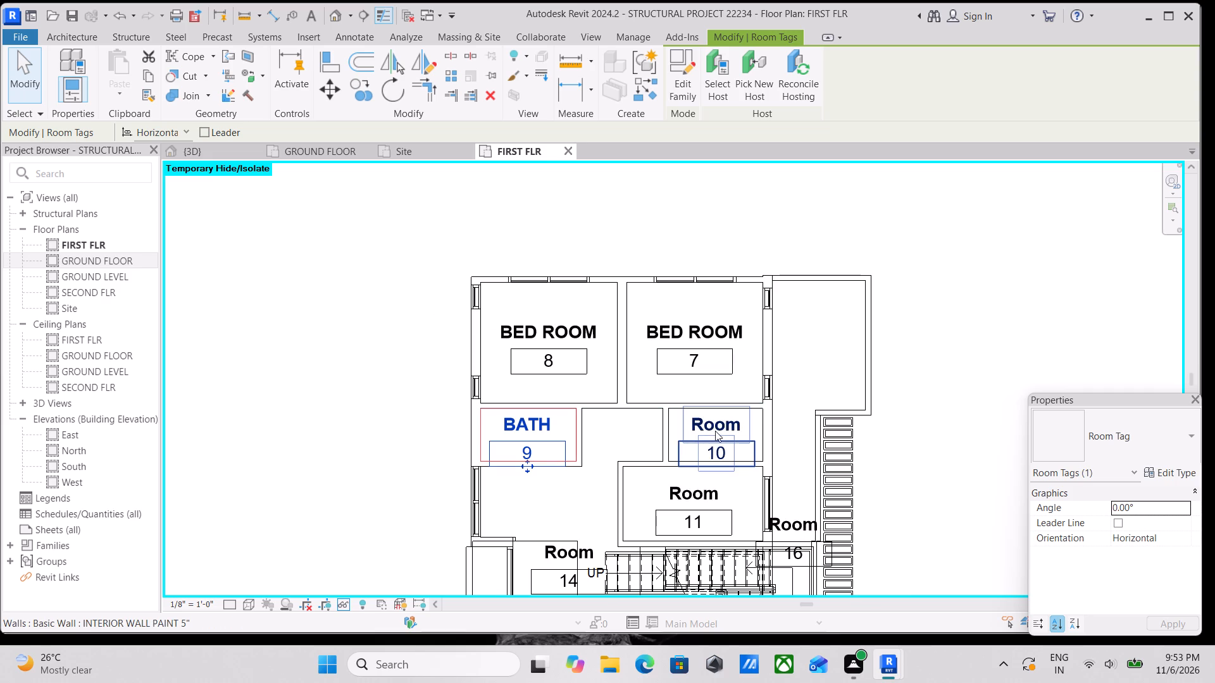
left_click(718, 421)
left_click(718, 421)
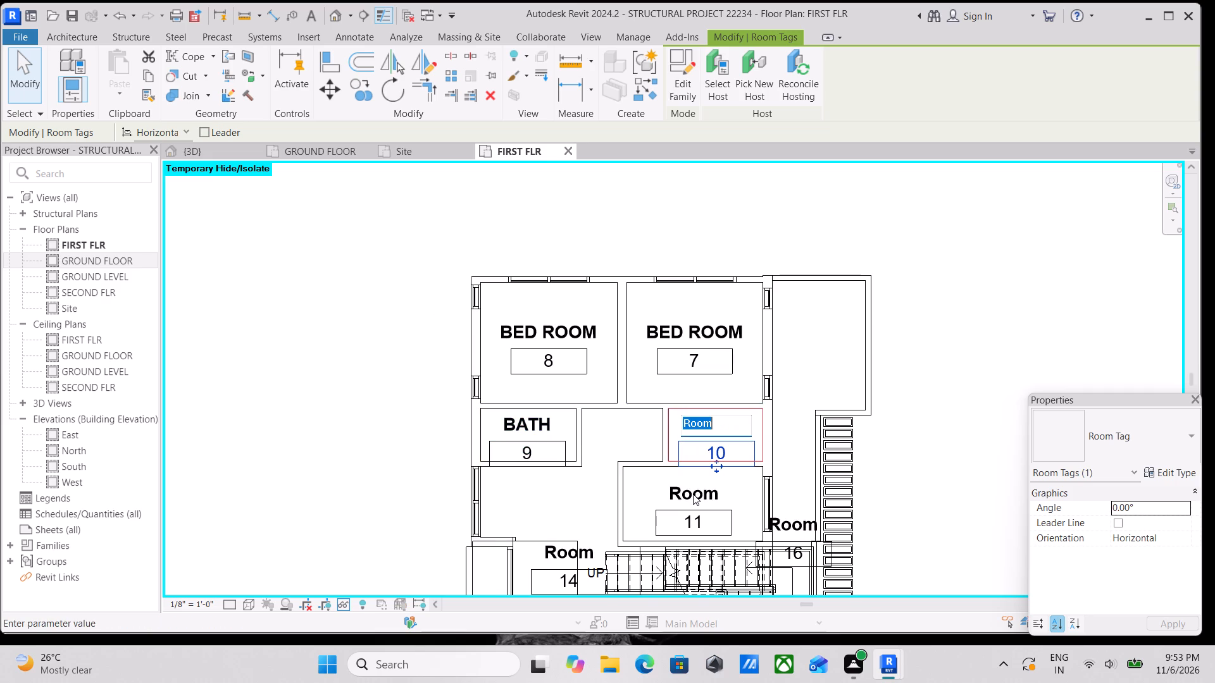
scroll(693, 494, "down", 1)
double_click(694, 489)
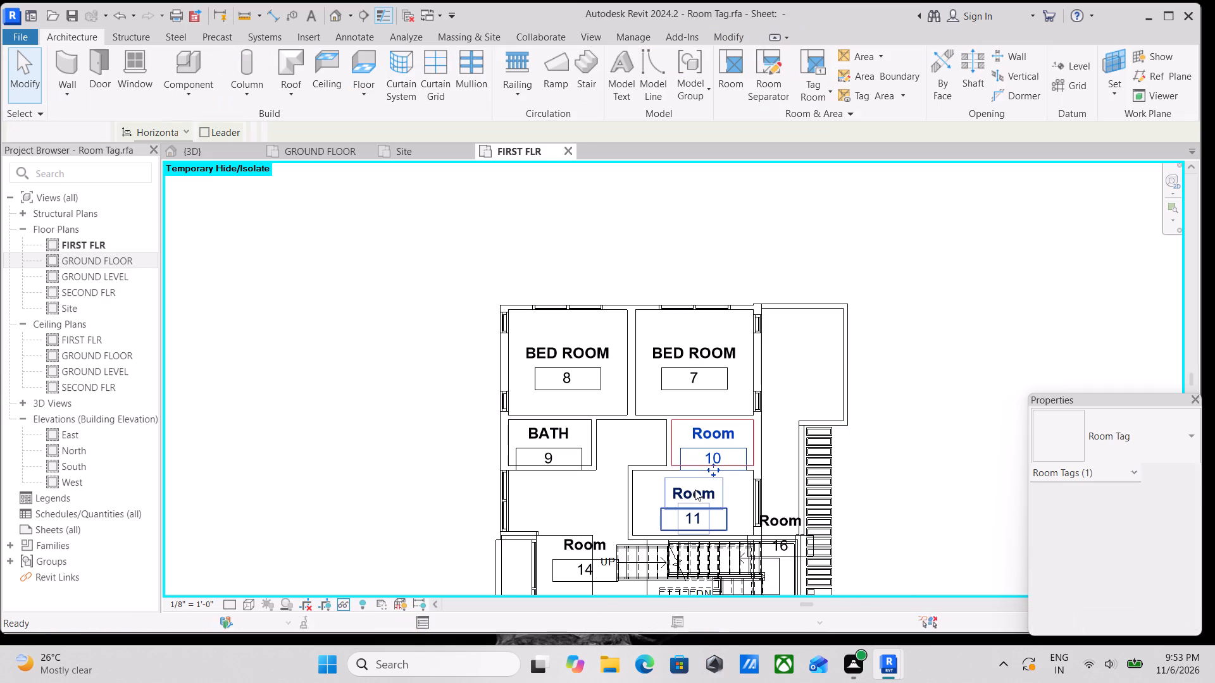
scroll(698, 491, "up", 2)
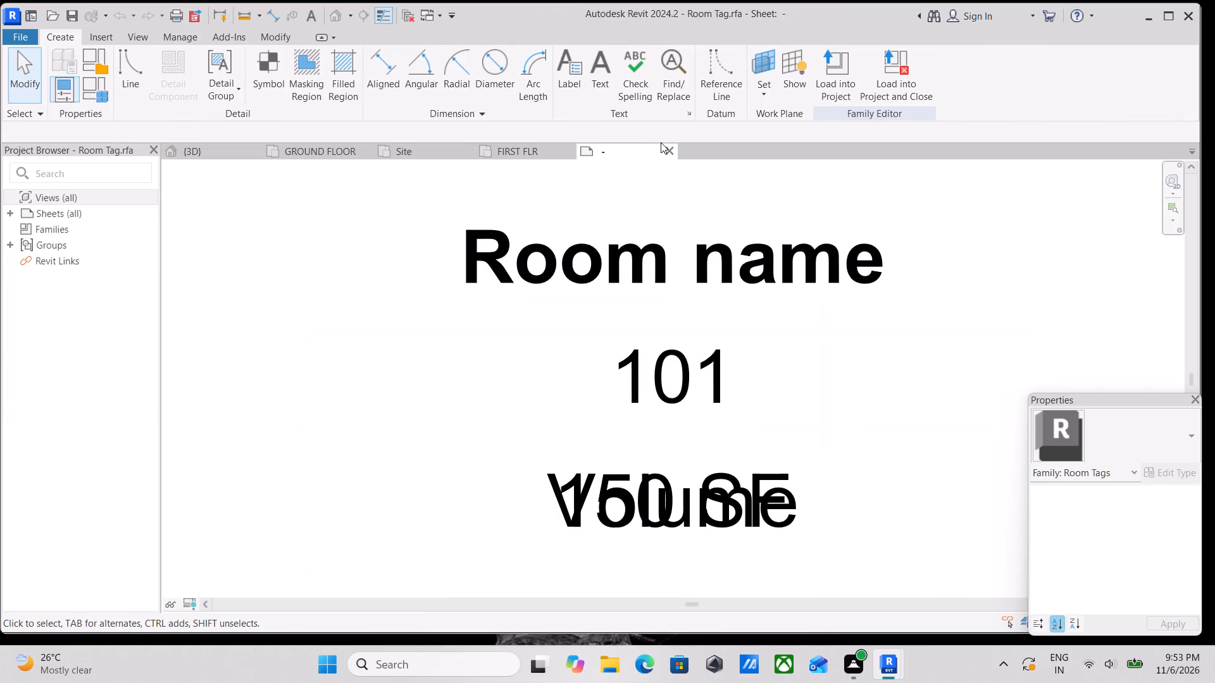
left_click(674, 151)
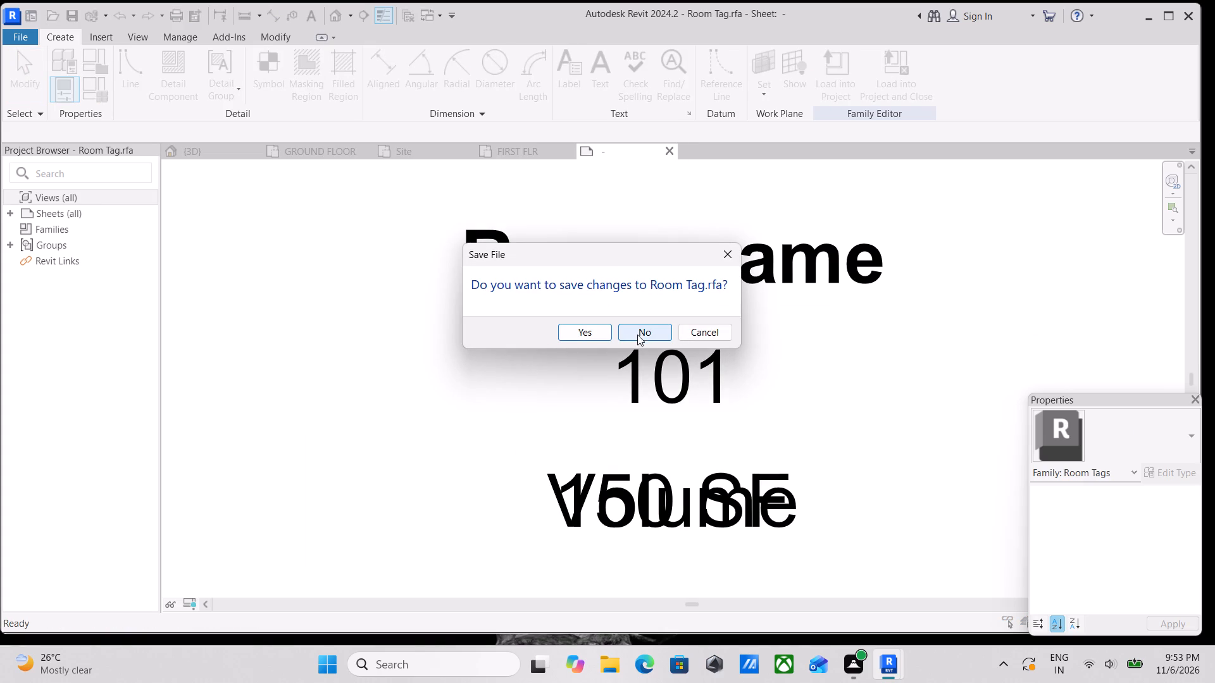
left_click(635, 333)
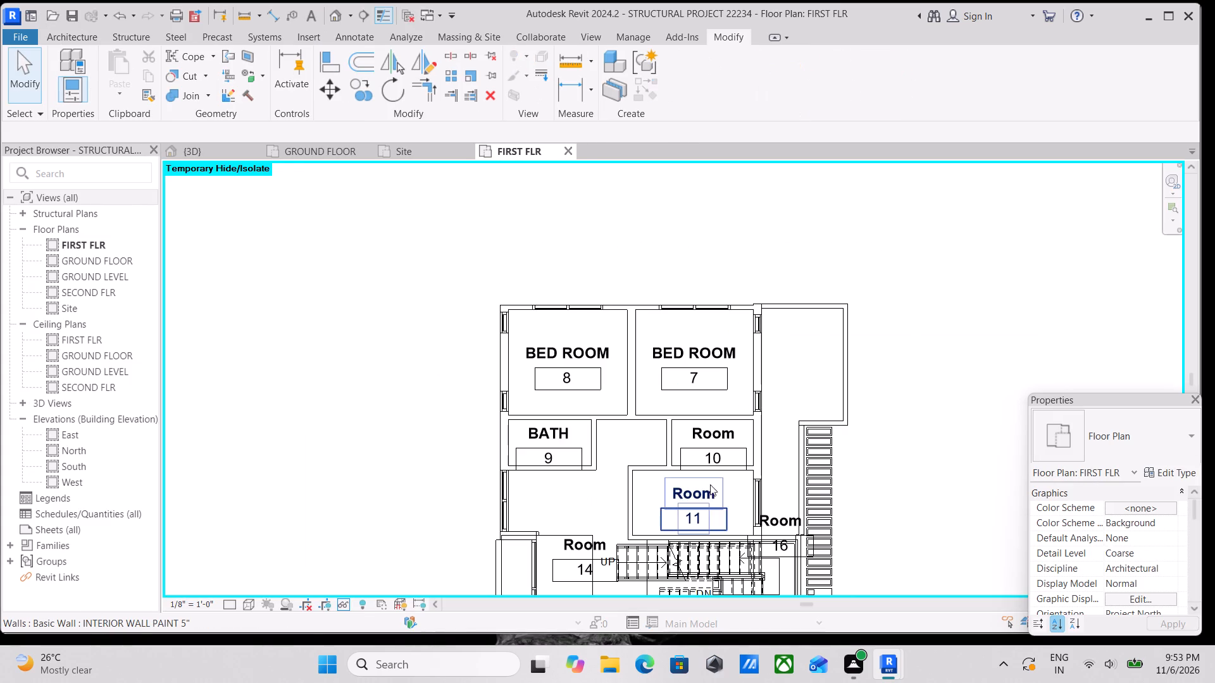
Rename room 10, the small room directly below bedroom 7, to BATH.
scroll(715, 473, "up", 5)
double_click(723, 410)
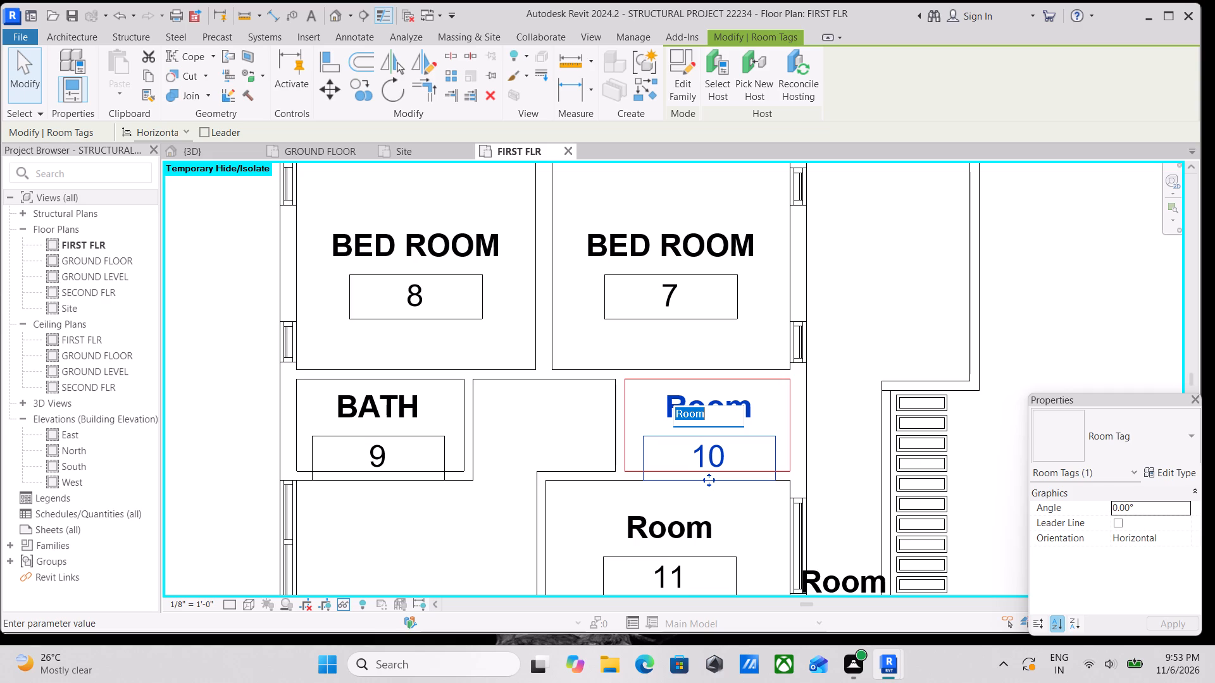
type("BATH")
left_click(662, 533)
Rename room 11, between bathroom 10 and the staircase, to WASH.
scroll(669, 530, "down", 4)
middle_click_drag(671, 527, 716, 368)
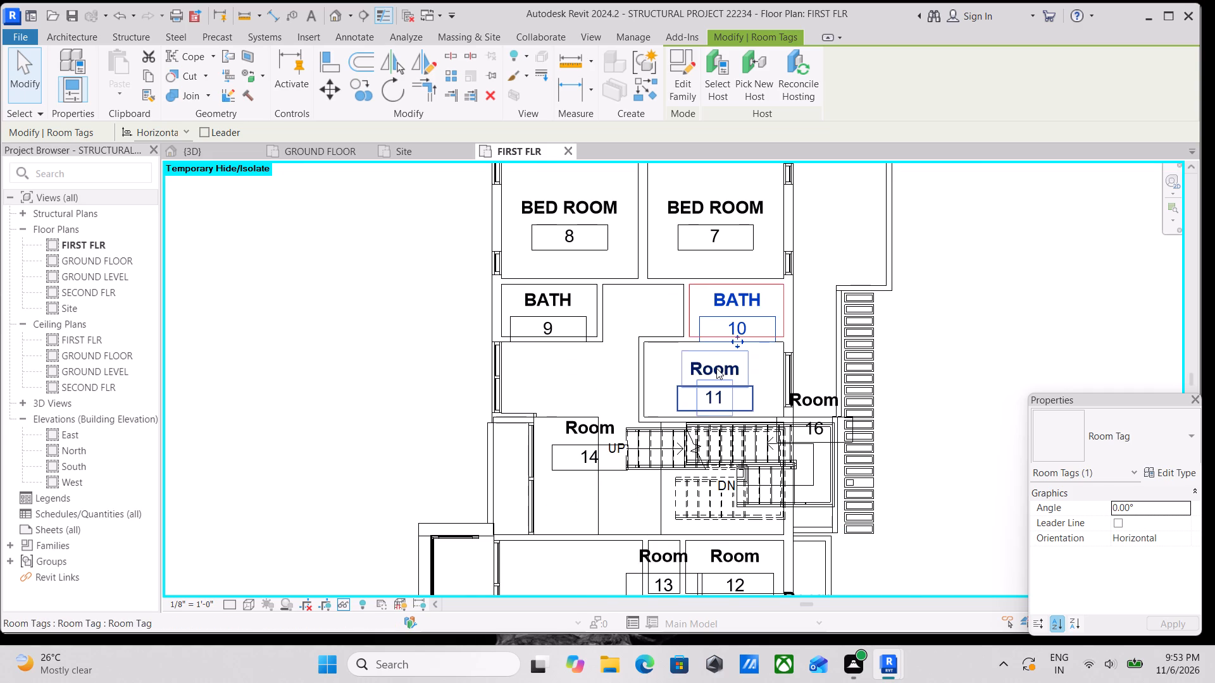
double_click(719, 358)
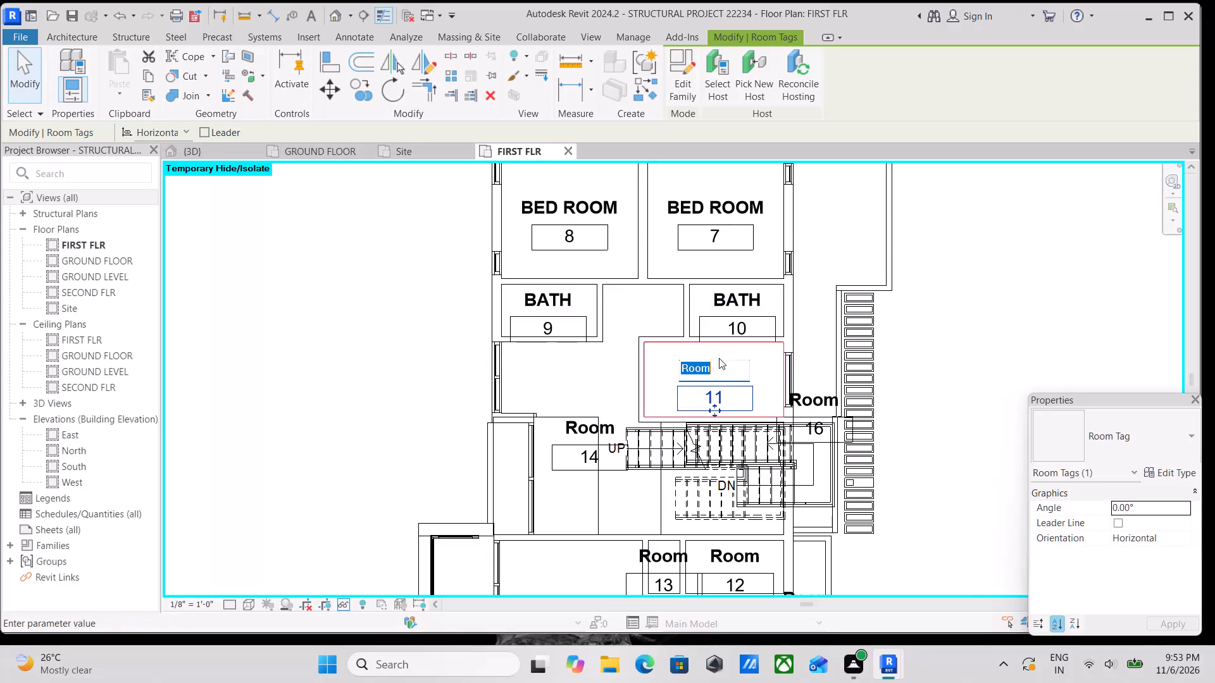
type("WAS")
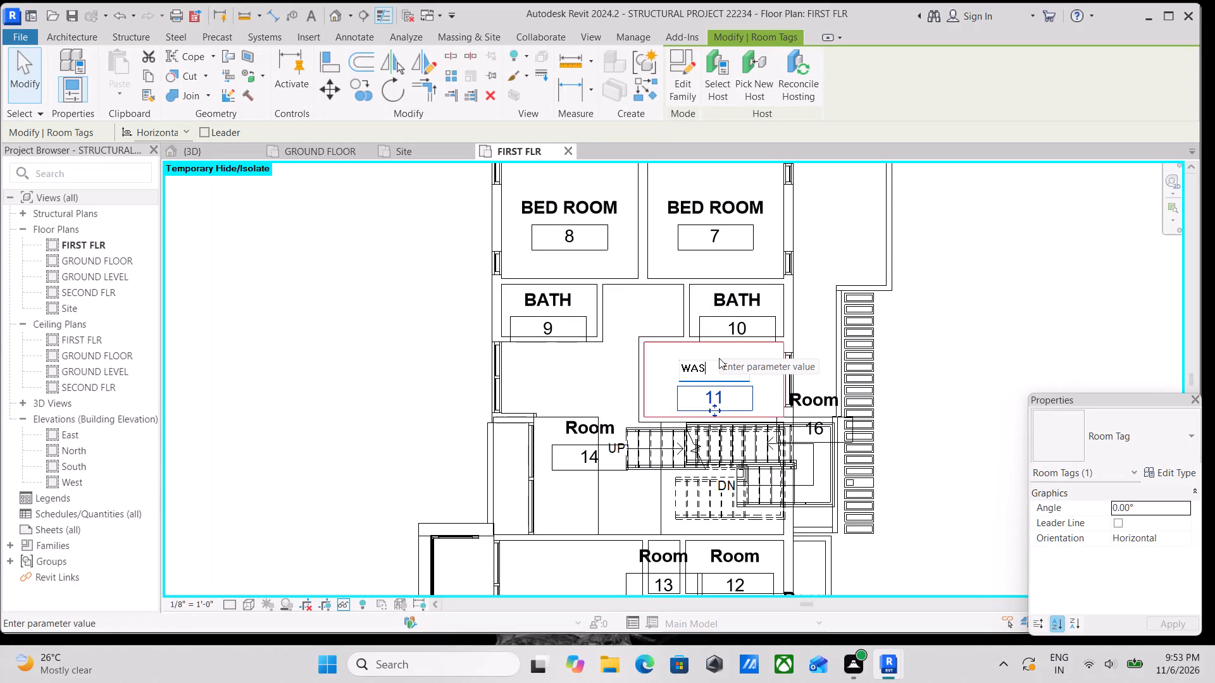
key("h")
key("i")
type("NG")
key("space")
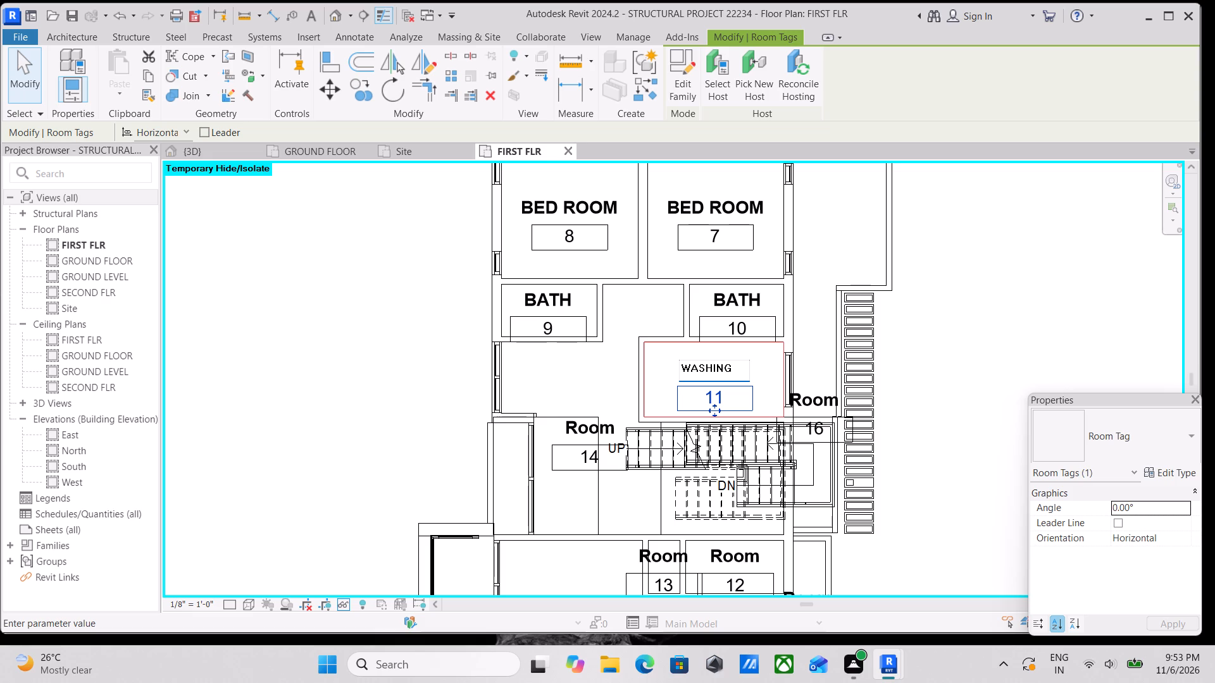
key("BackSpace")
key("BackSpace")
key("BackSpace")
key("BackSpace")
key("Return")
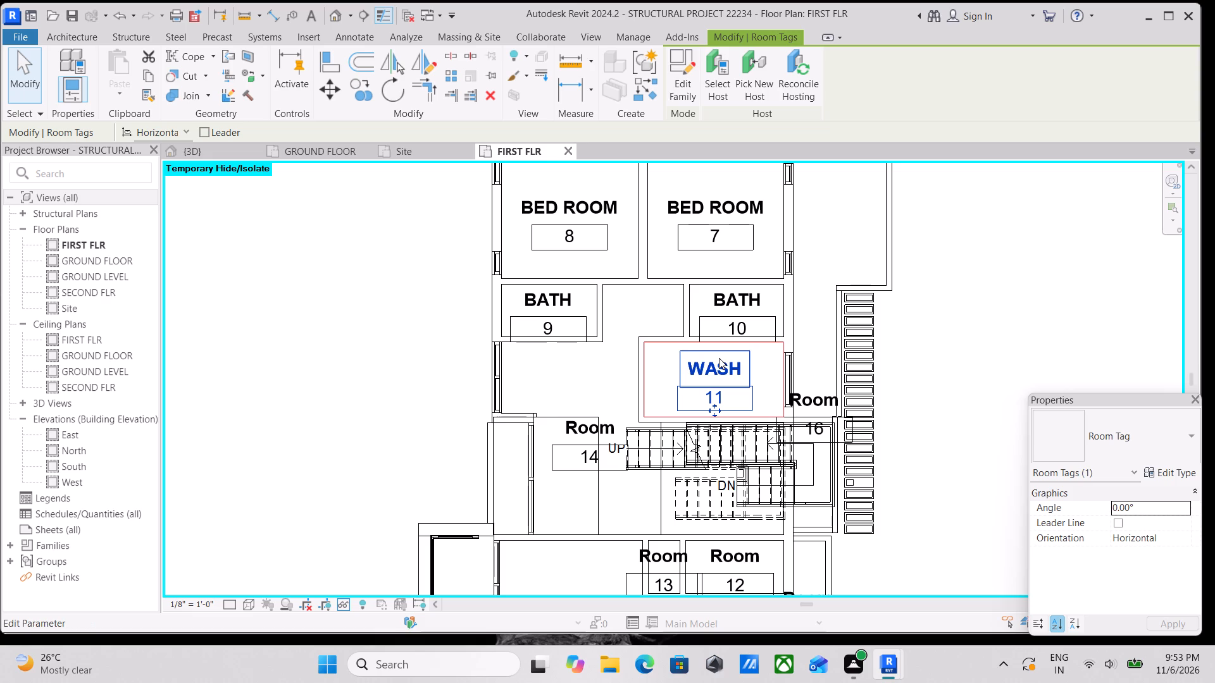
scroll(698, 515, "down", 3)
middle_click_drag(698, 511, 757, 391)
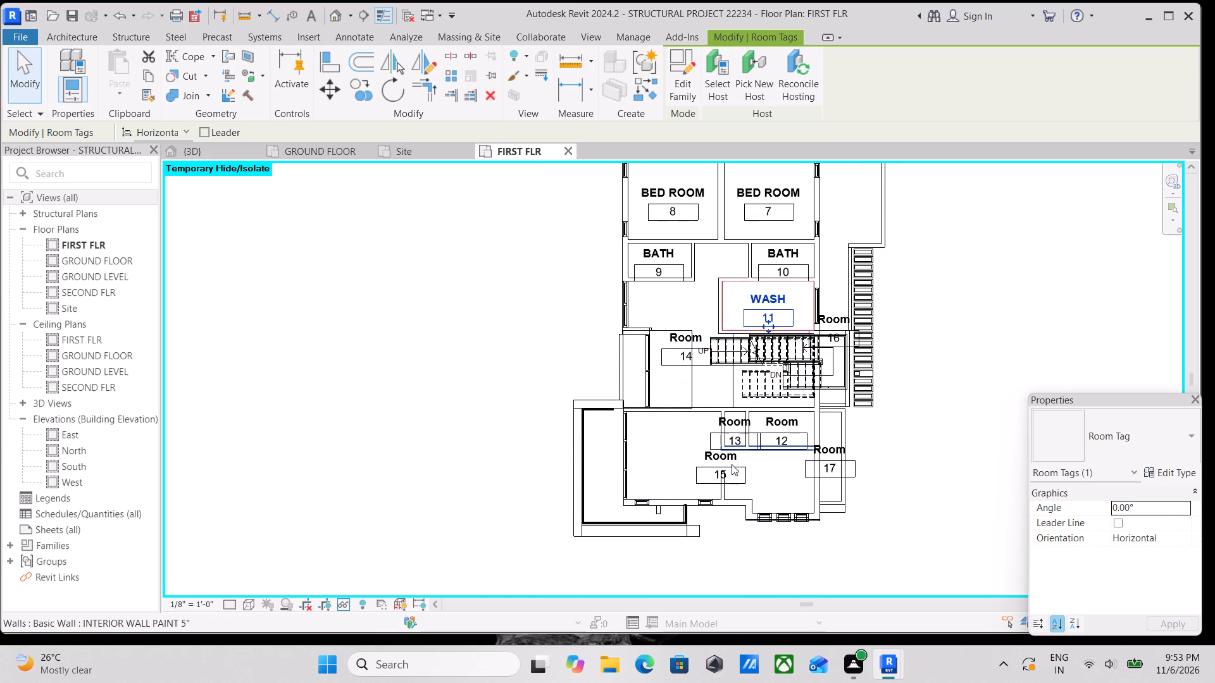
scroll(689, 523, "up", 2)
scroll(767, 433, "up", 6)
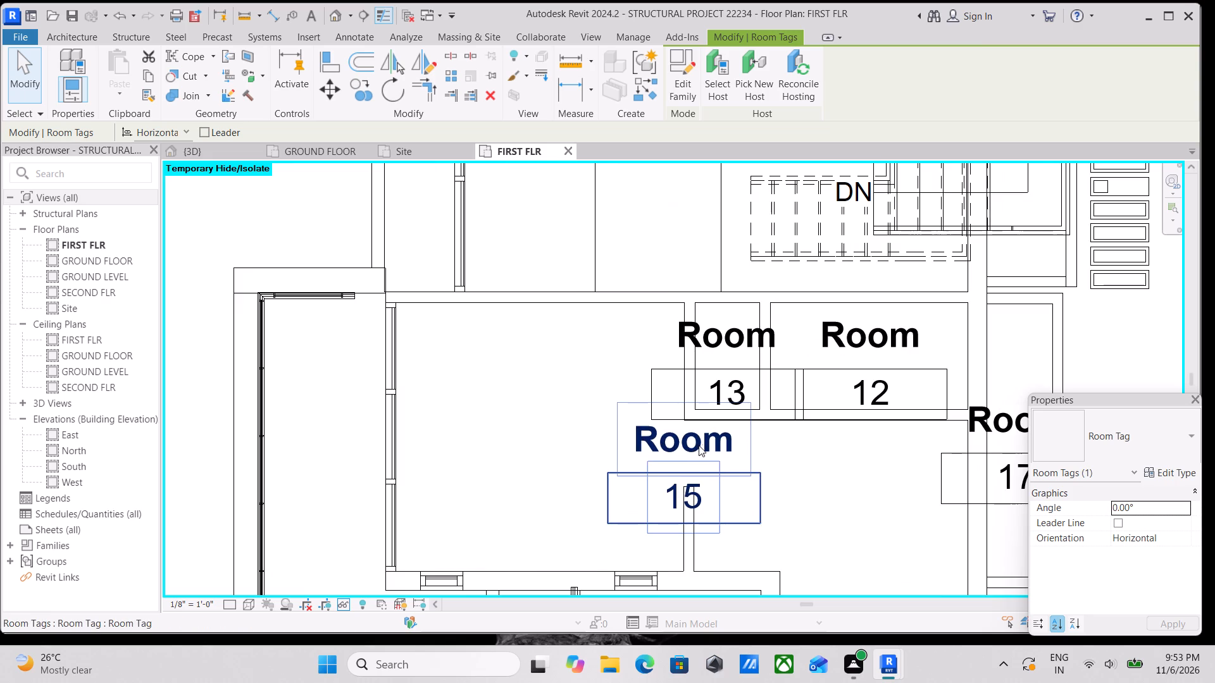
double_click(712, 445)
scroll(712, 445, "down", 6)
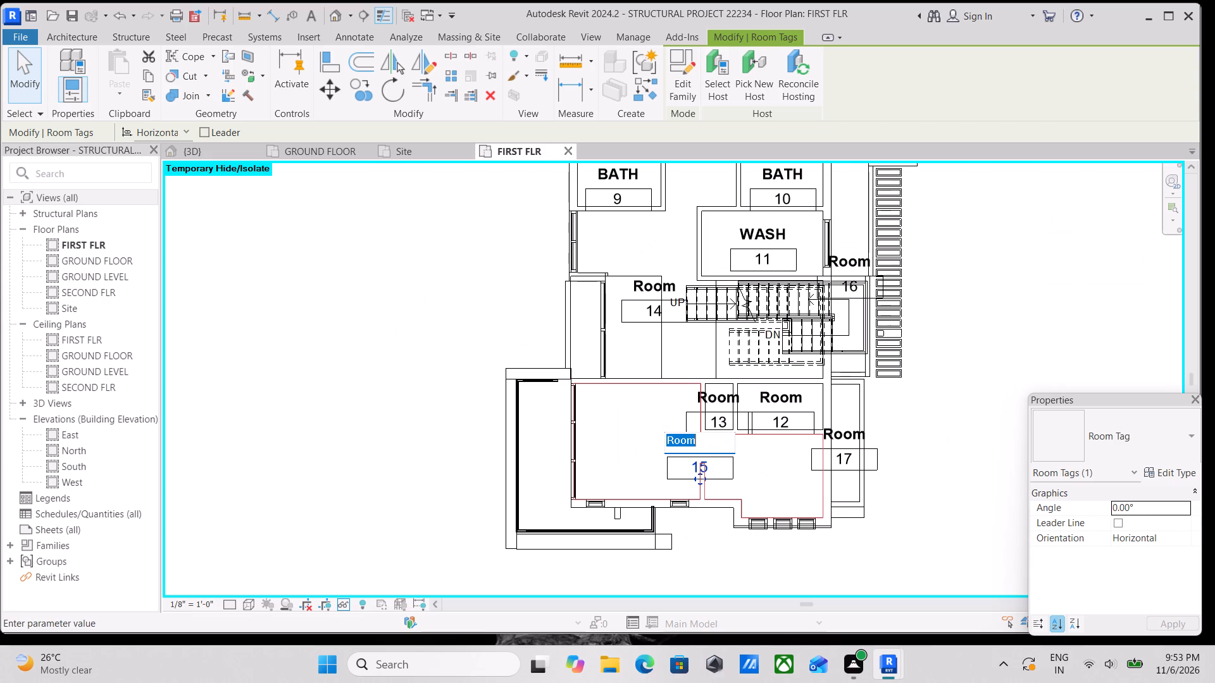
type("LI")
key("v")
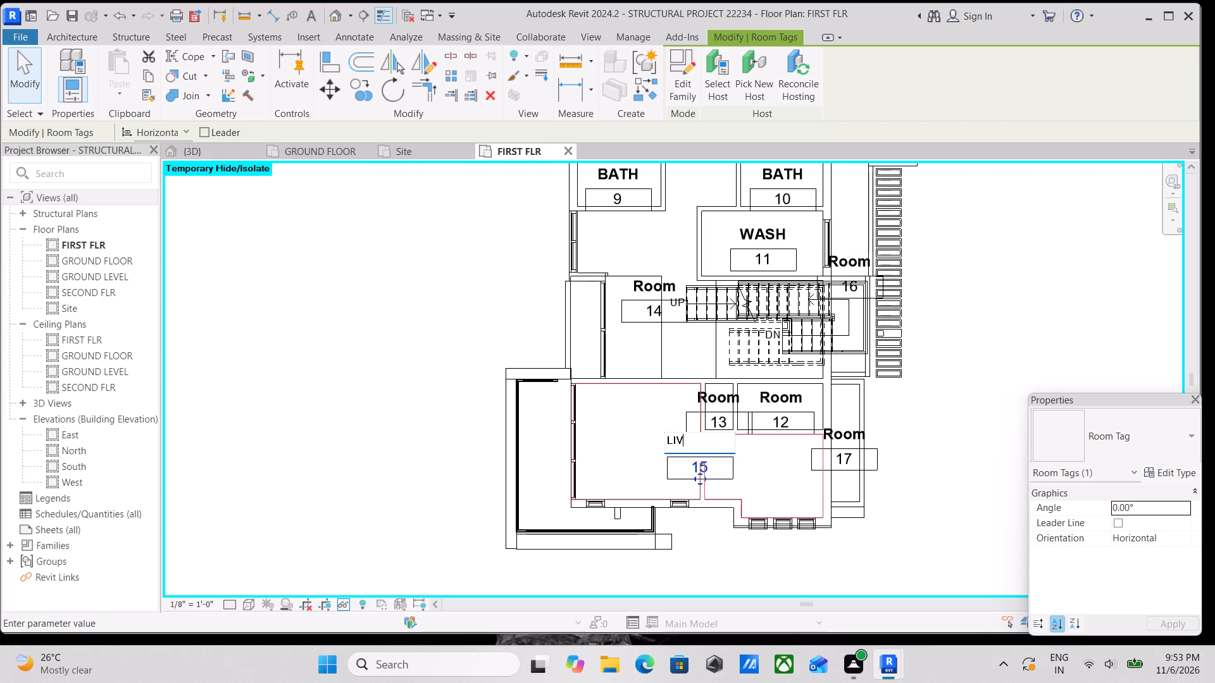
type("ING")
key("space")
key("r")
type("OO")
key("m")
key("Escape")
Rename room 15, the large room beside the balcony at the lower end of the plan, to LIVING ROOM.
scroll(675, 470, "up", 1)
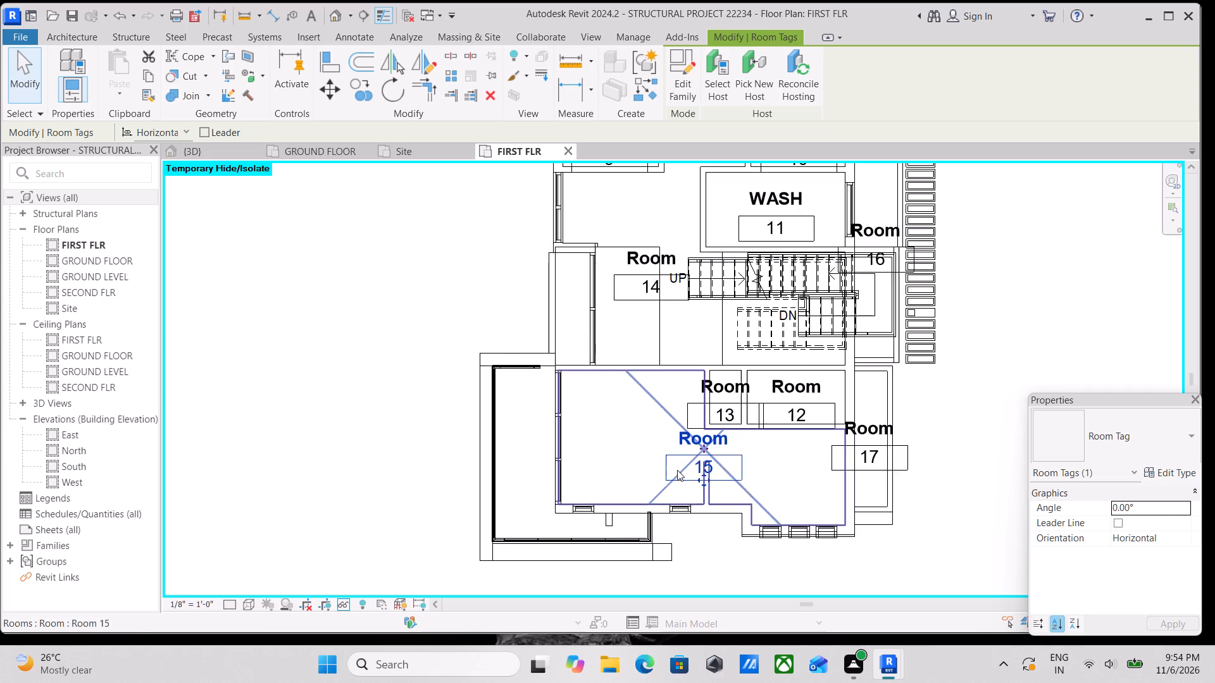
scroll(677, 470, "up", 1)
key("Escape")
double_click(712, 437)
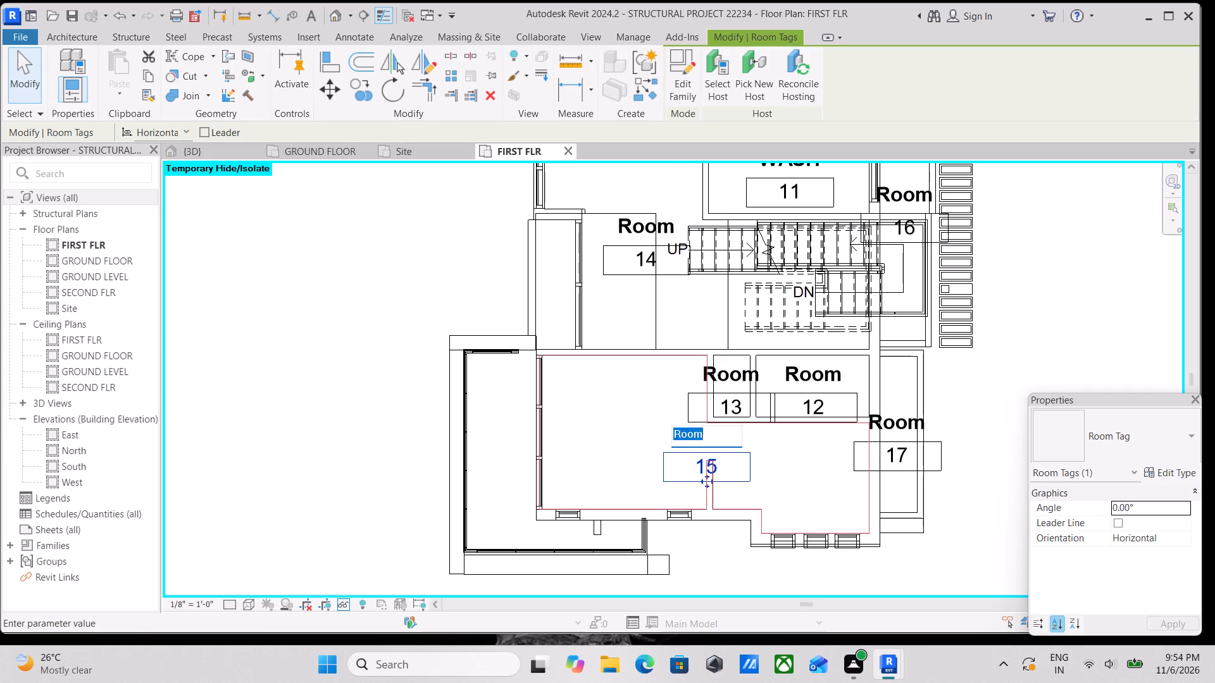
type("LIV")
type("ING")
key("space")
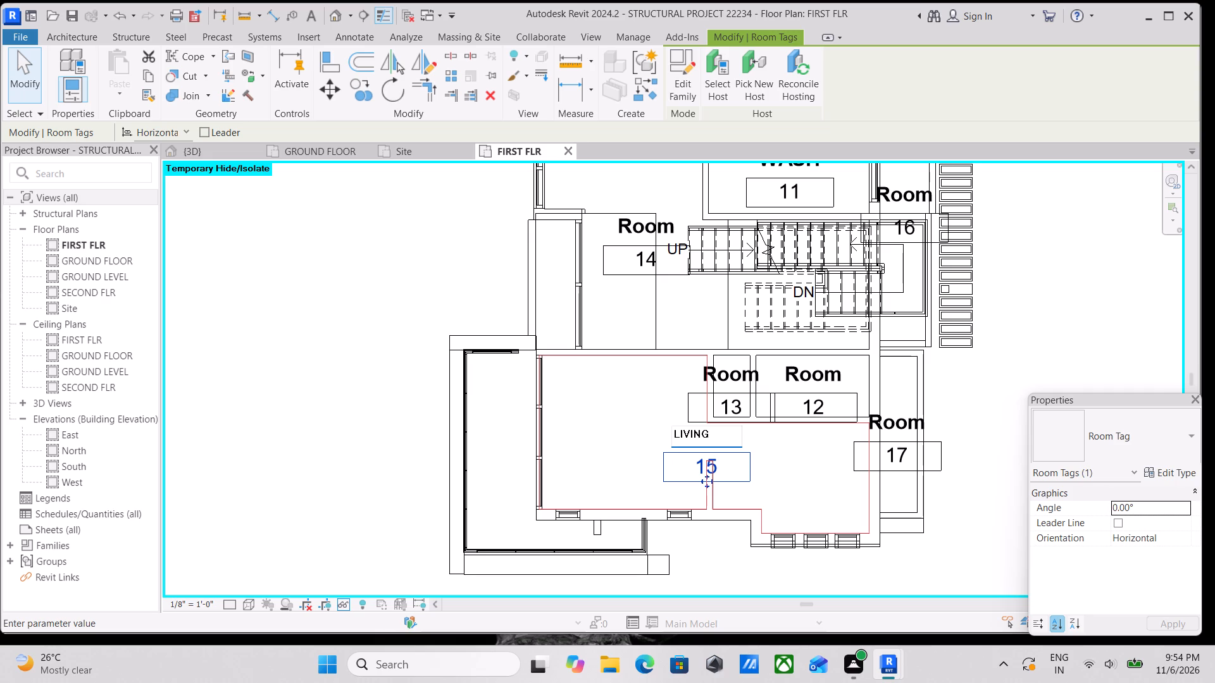
key("r")
type("OO")
key("m")
left_click_drag(709, 479, 652, 477)
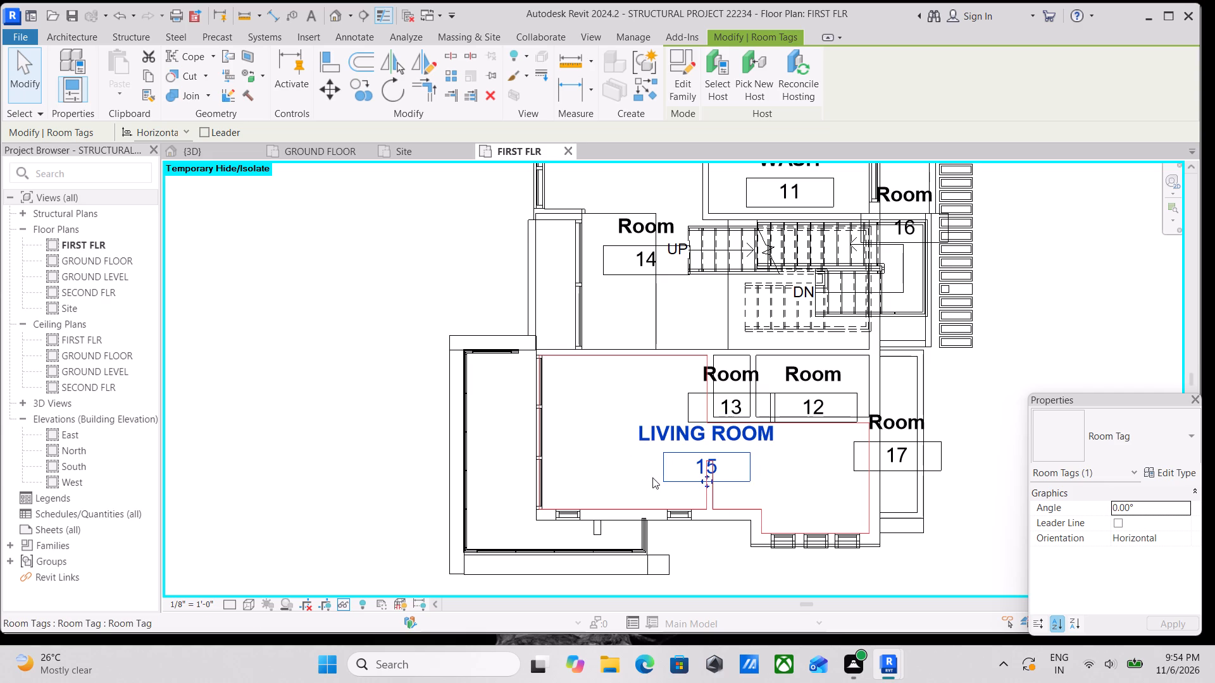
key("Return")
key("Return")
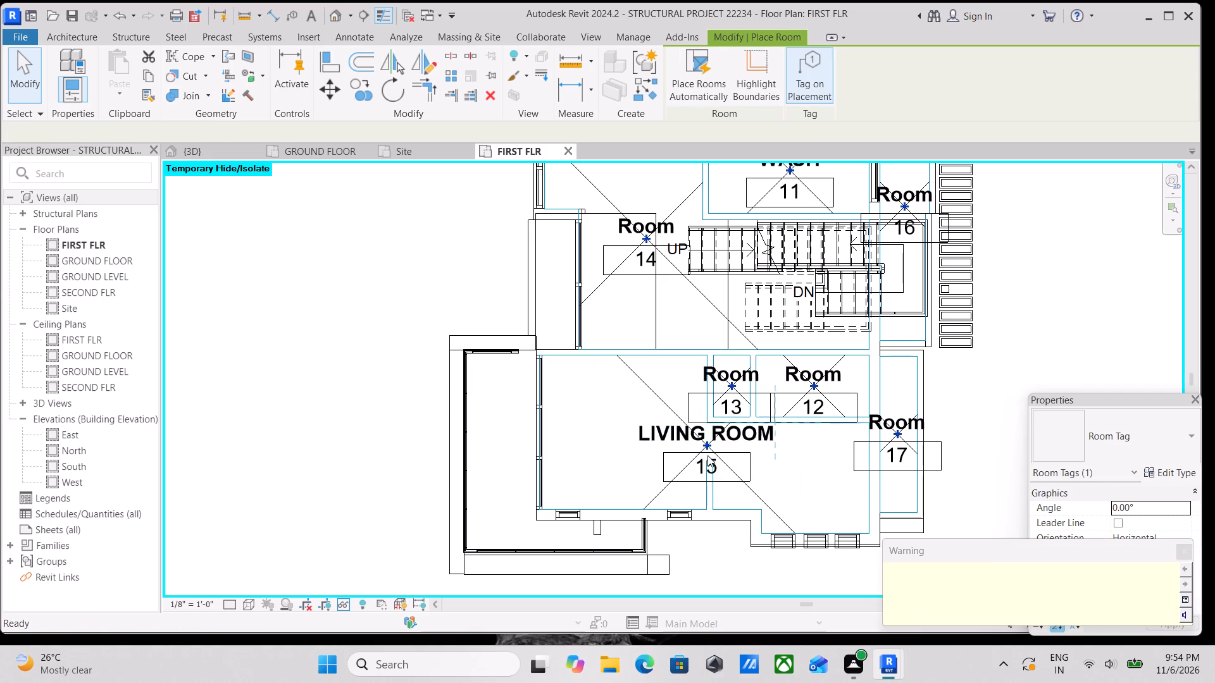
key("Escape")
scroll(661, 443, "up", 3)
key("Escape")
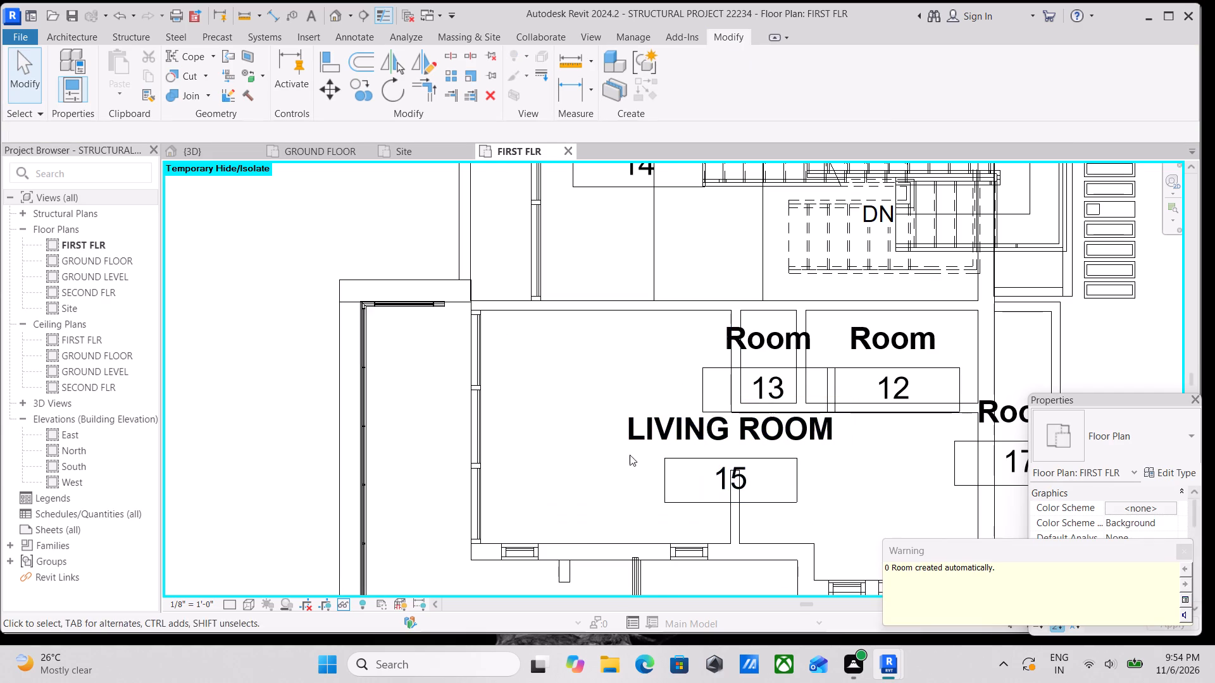
Nudge the LIVING ROOM 15 tag sideways, away from the short interior wall and into the open area beside the balcony windows.
left_click(630, 434)
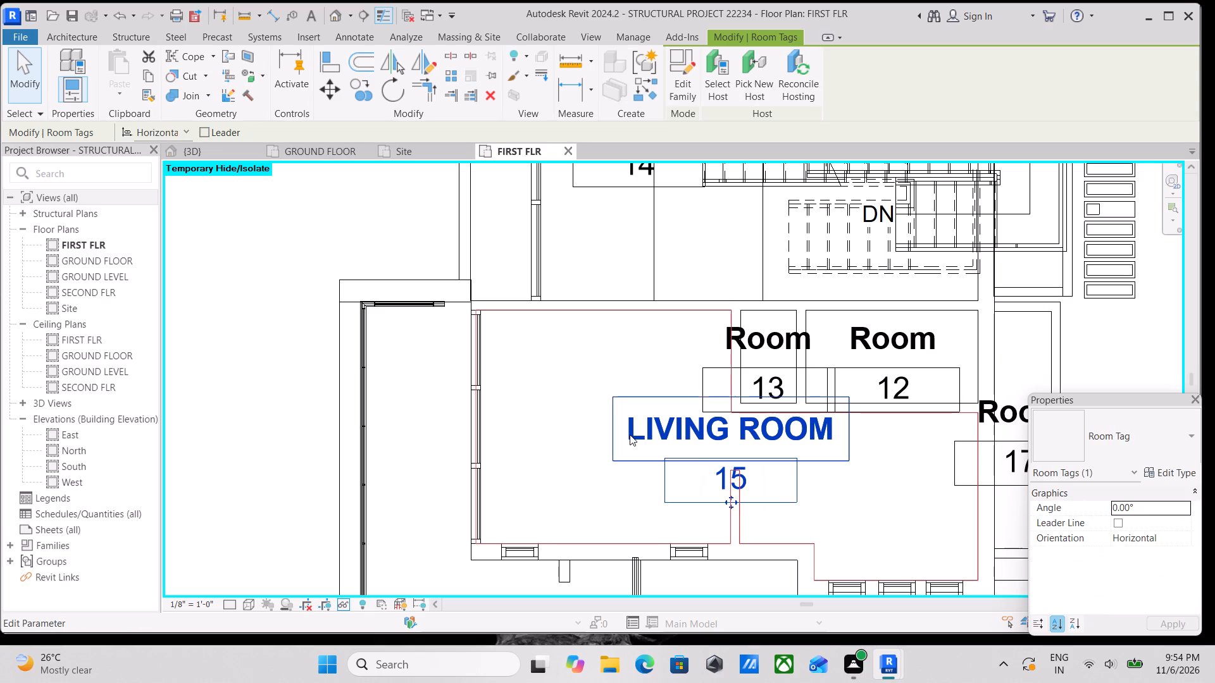
key("Left")
key("Left")
key("Left")
key("Left")
key("Left")
key("Left")
key("Left")
key("Left")
key("Left")
key("Left")
key("Left")
key("Left")
key("Left")
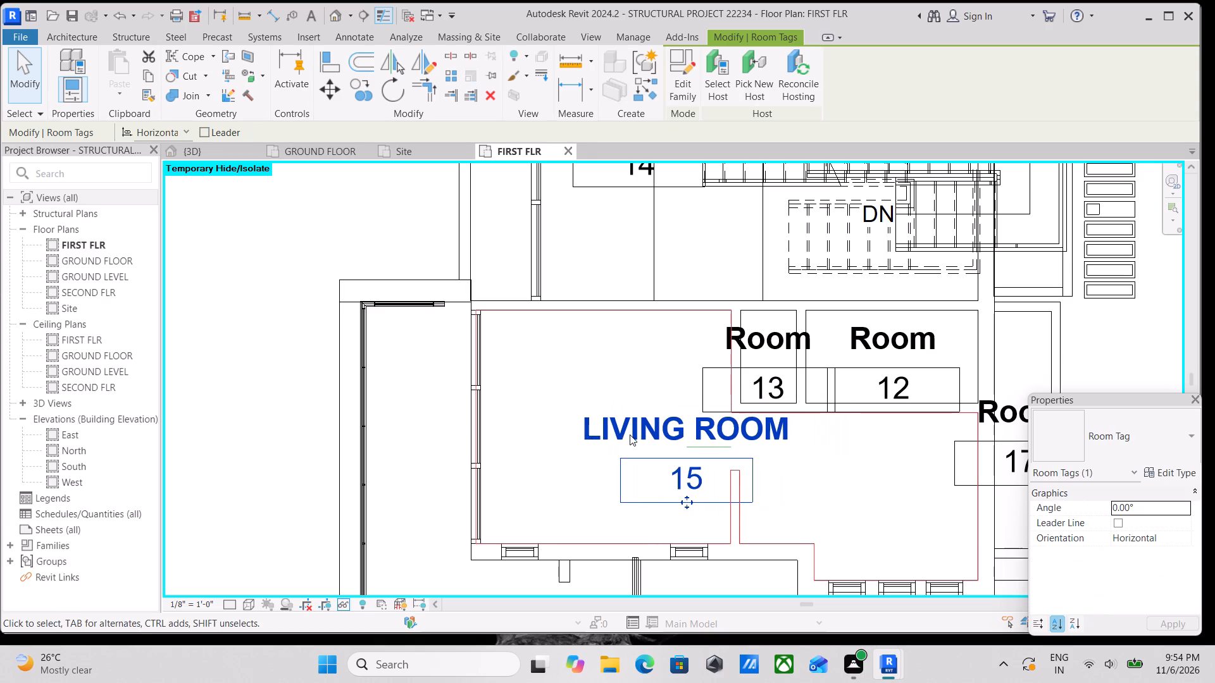
key("Left")
key("Left")
key("Left")
key("Left")
key("Left")
key("Left")
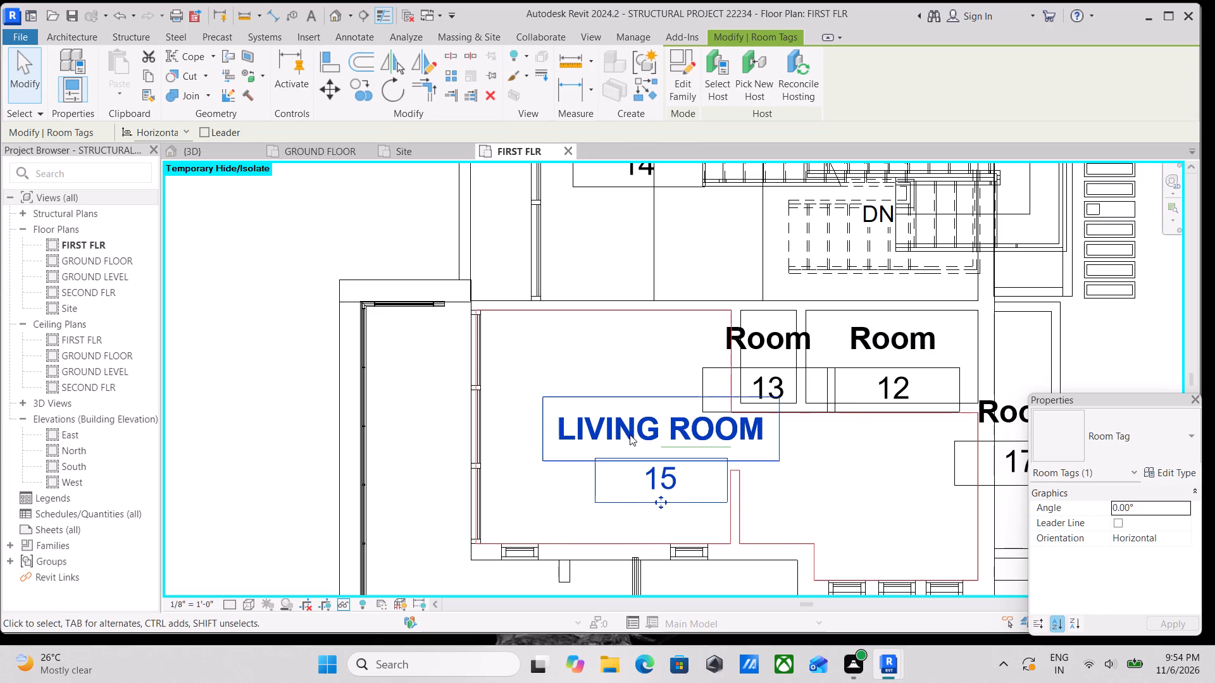
key("Left")
key("Left")
key("Left")
key("Left")
key("Left")
key("Left")
key("Left")
key("Left")
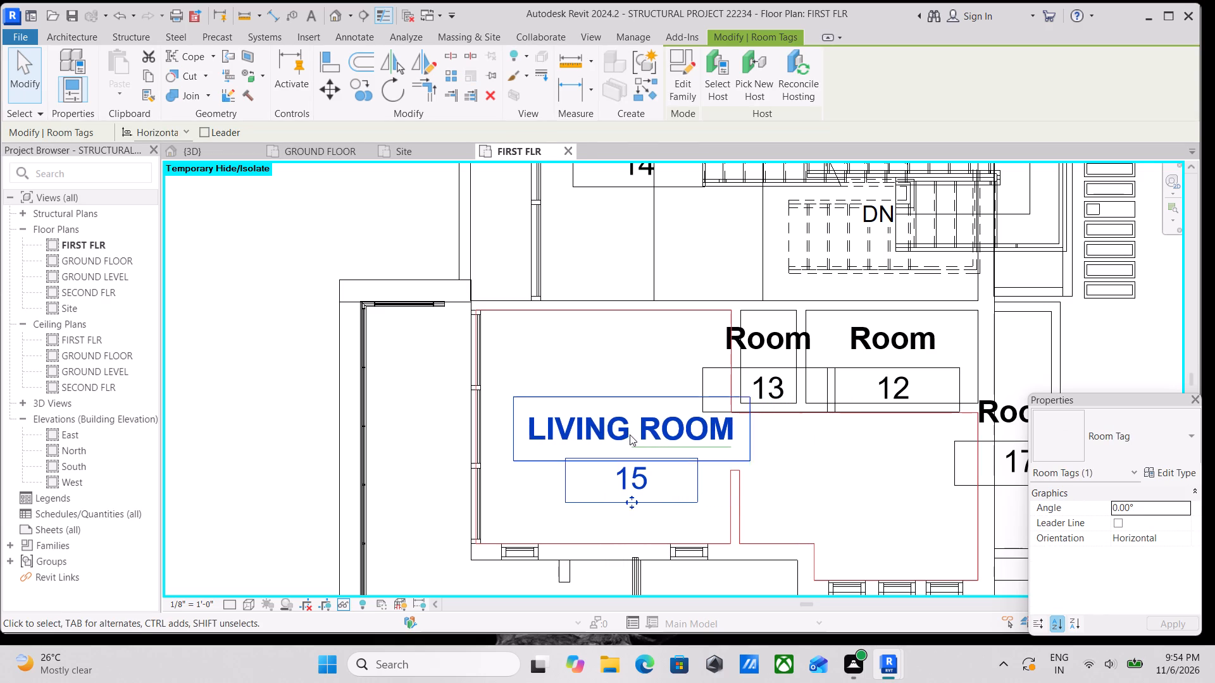
key("Left")
key("Left")
Rename room 17, the narrow space outside the exterior wall across the plan from living room 15, to BALCONY.
scroll(633, 434, "down", 3)
middle_click_drag(783, 453, 686, 456)
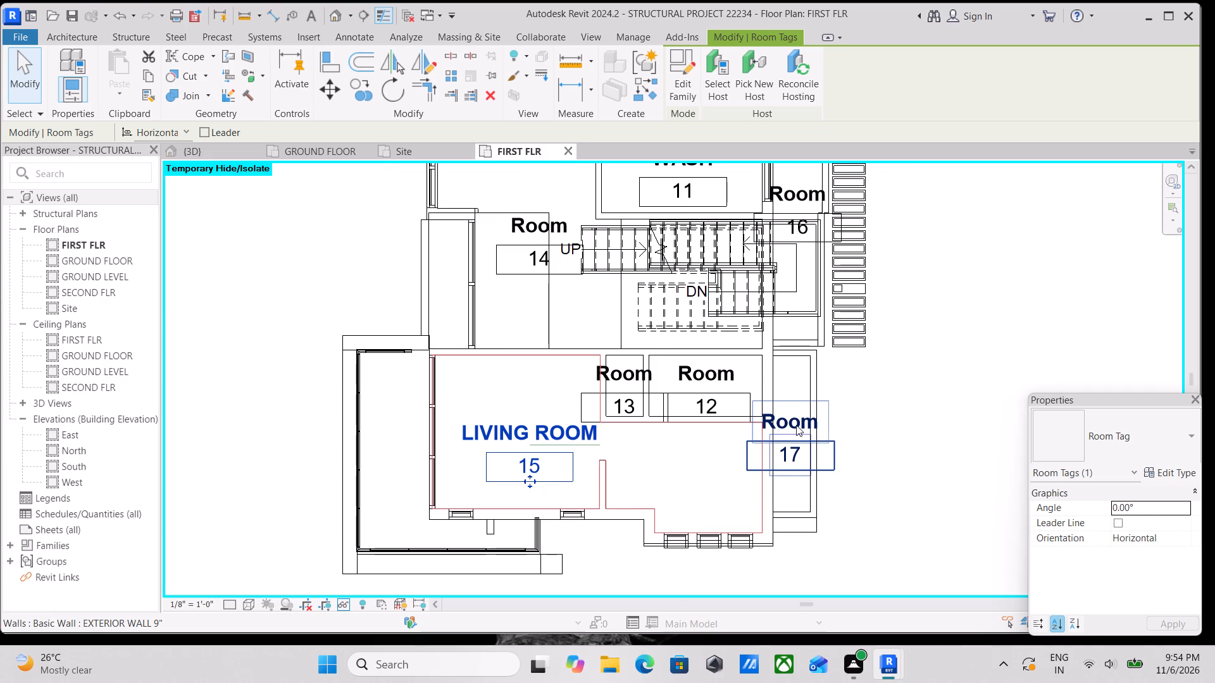
scroll(796, 425, "up", 3)
double_click(796, 425)
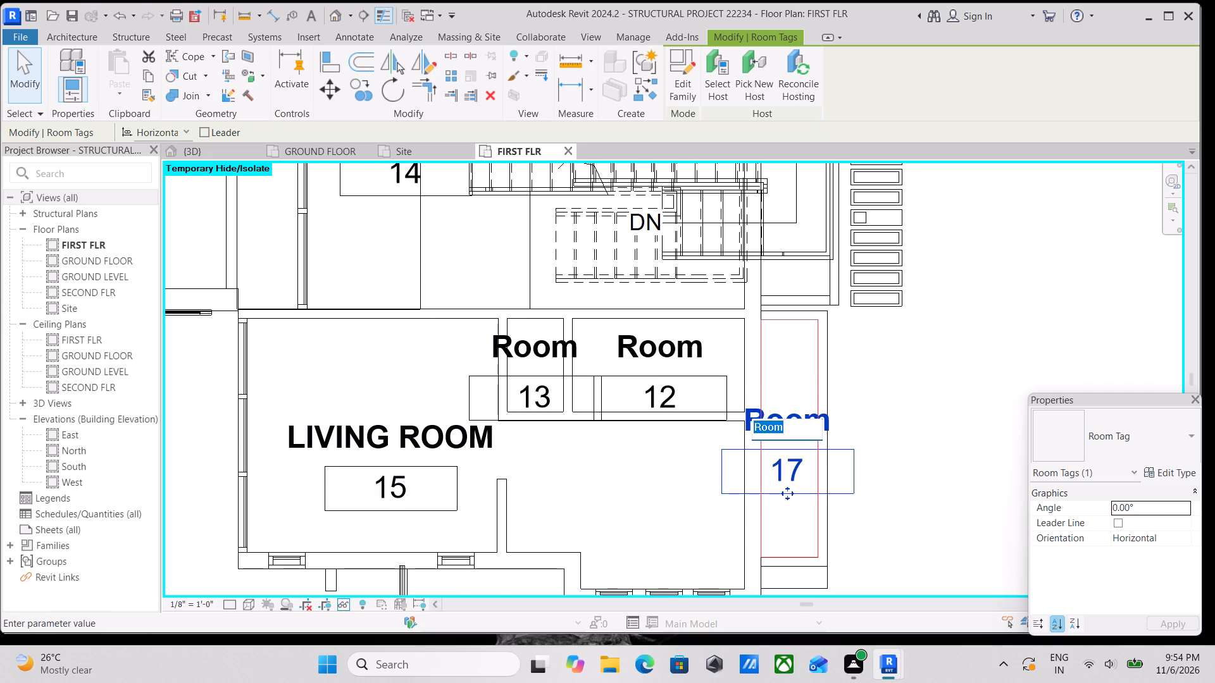
type("BA")
type("LCP")
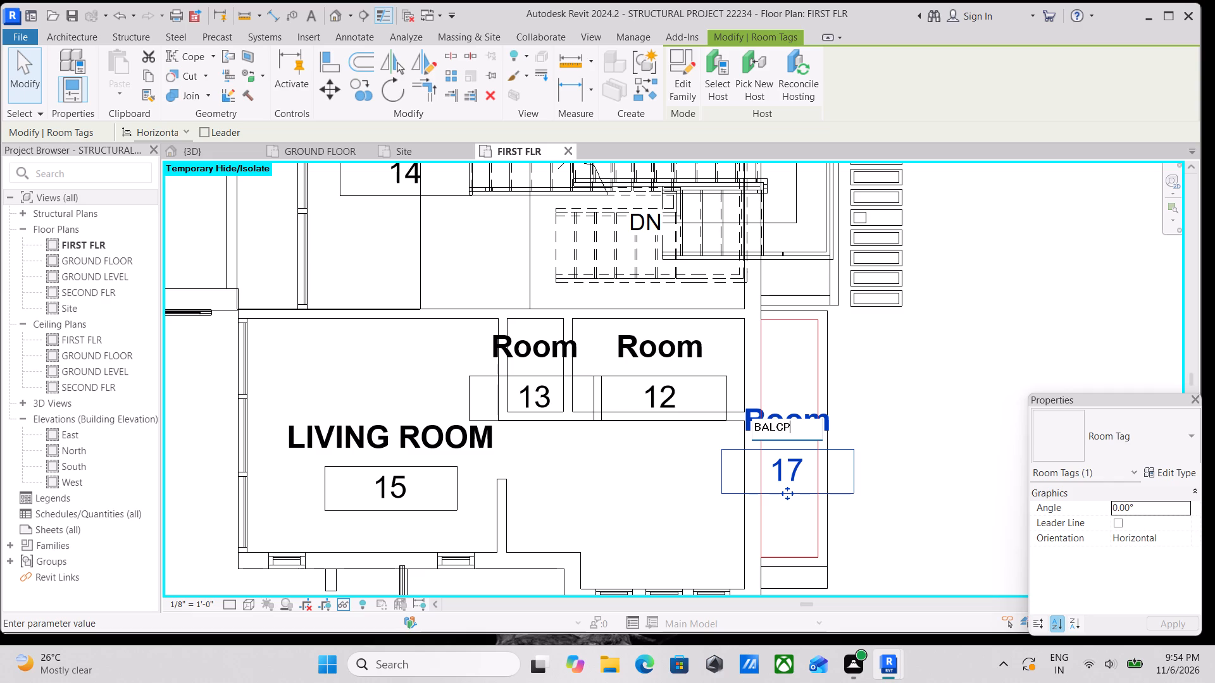
key("BackSpace")
type("ONY")
key("Return")
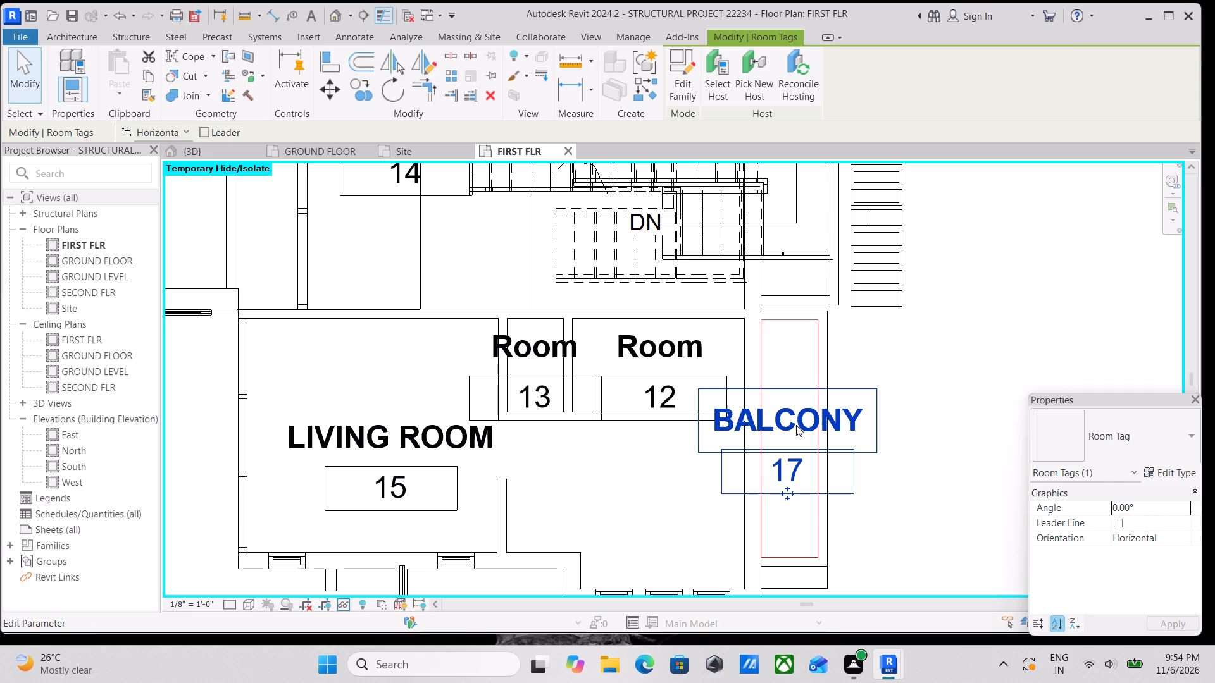
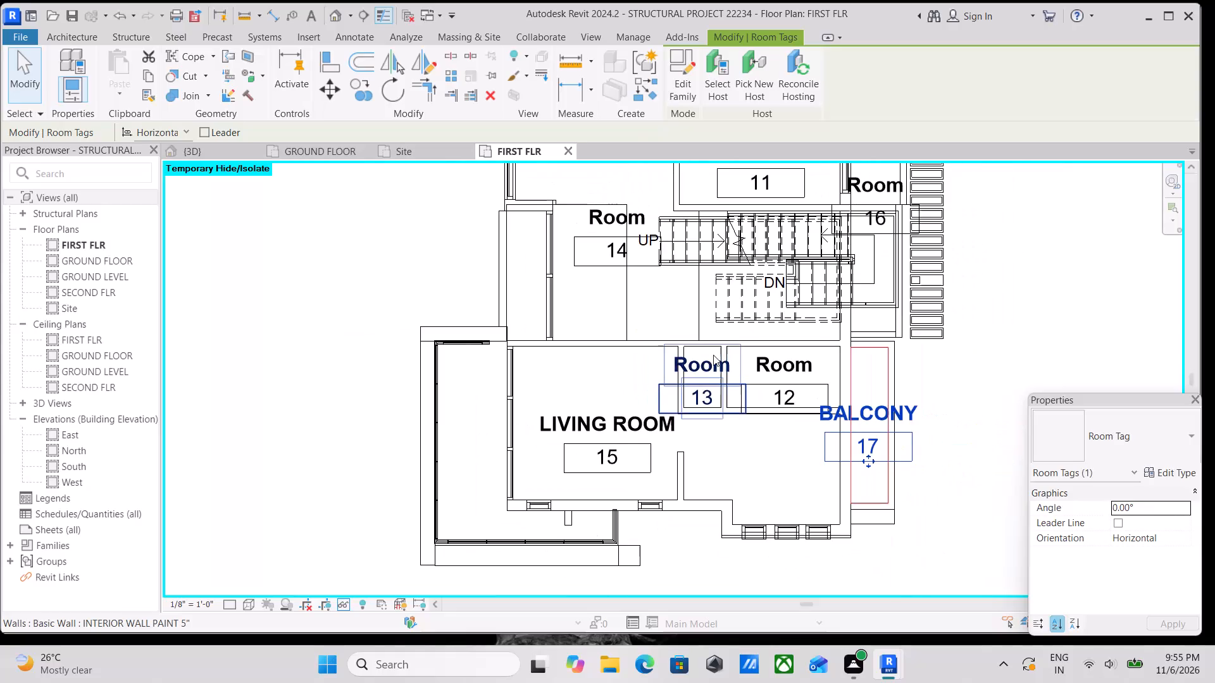
Examine the first-floor plan's layout and room tags, from the balcony and living room to the baths and bedrooms.
scroll(698, 366, "down", 3)
middle_click_drag(698, 367, 710, 470)
middle_click_drag(735, 361, 738, 379)
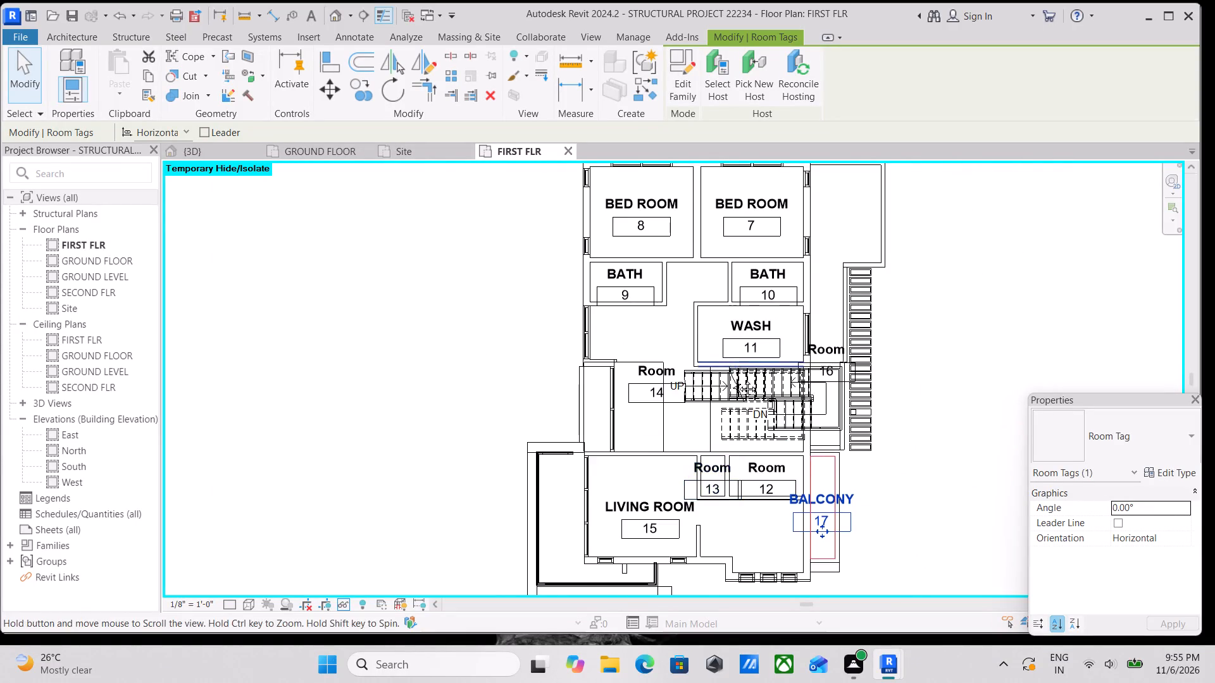
middle_click_drag(738, 379, 742, 434)
scroll(799, 383, "up", 3)
scroll(687, 386, "up", 3)
middle_click_drag(742, 428, 825, 445)
scroll(823, 441, "up", 1)
middle_click_drag(622, 354, 647, 414)
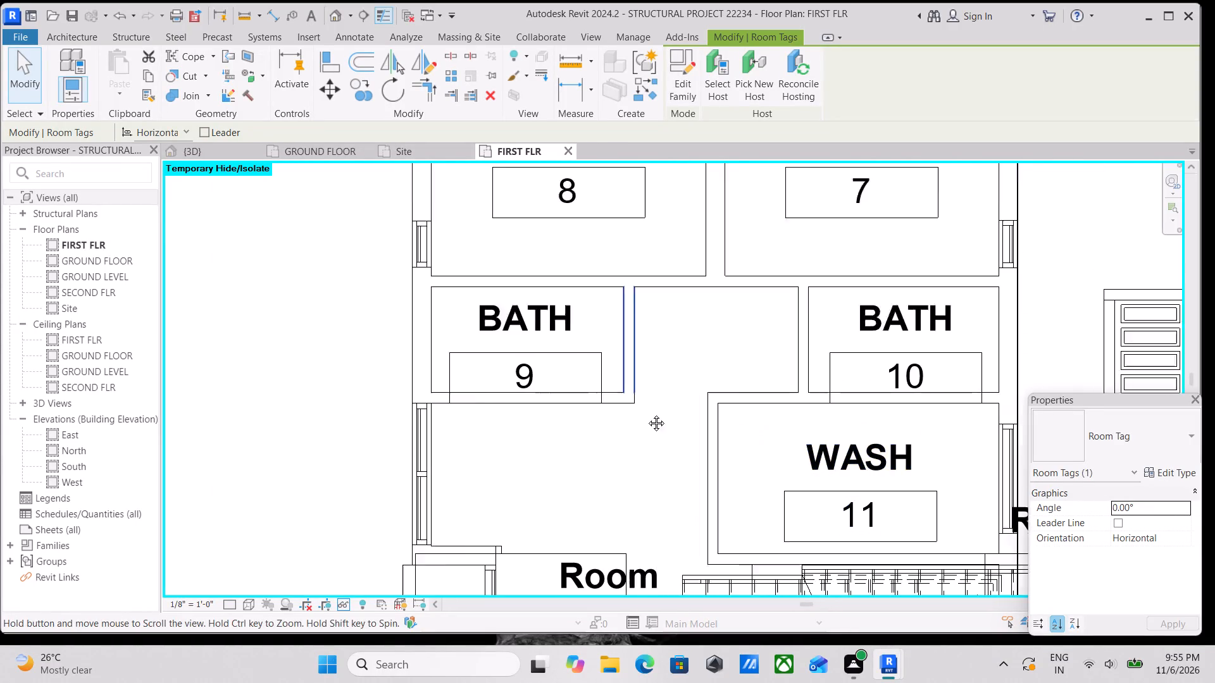
middle_click_drag(647, 414, 662, 443)
scroll(654, 429, "down", 1)
scroll(718, 360, "down", 1)
middle_click_drag(718, 360, 725, 402)
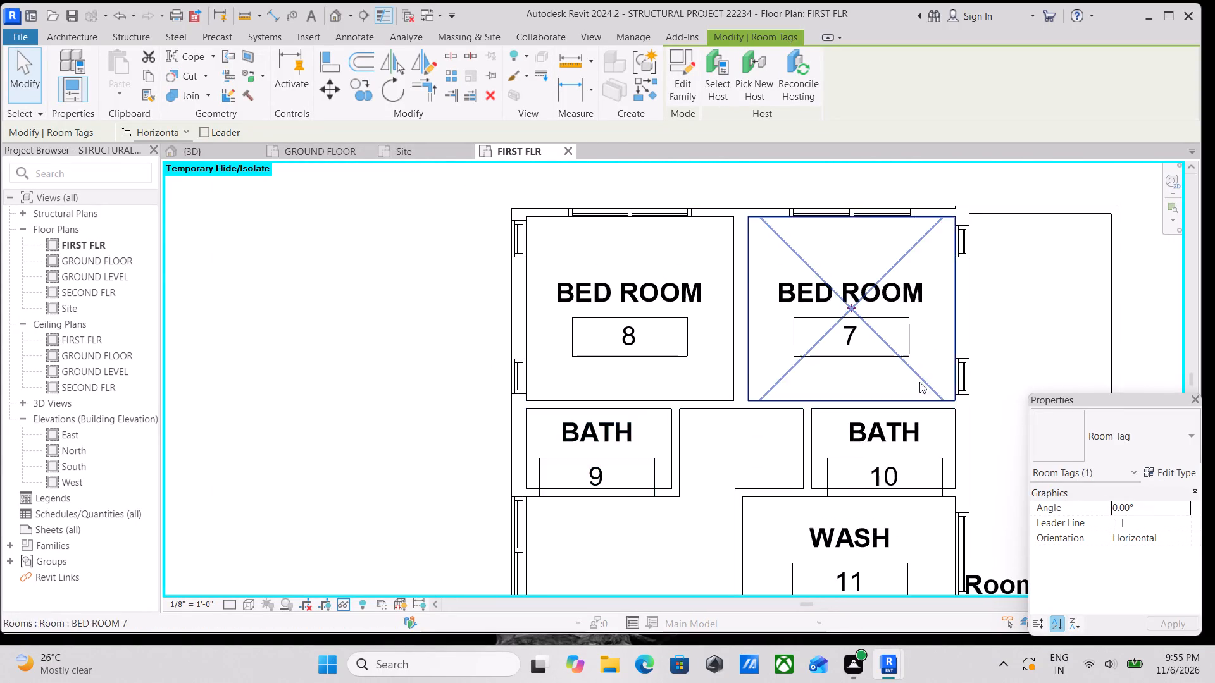
scroll(775, 376, "down", 7)
middle_click_drag(750, 394, 704, 407)
Bring up the 3D view and examine the house's back elevation and floor levels.
left_click(418, 157)
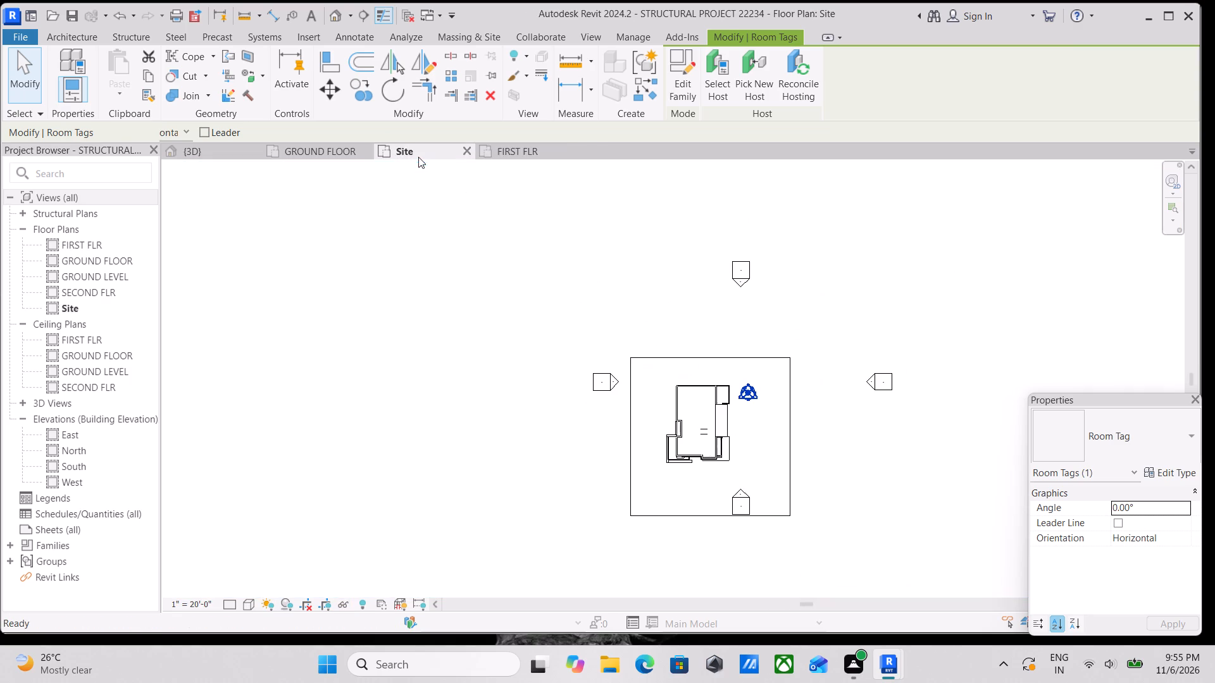
left_click(289, 151)
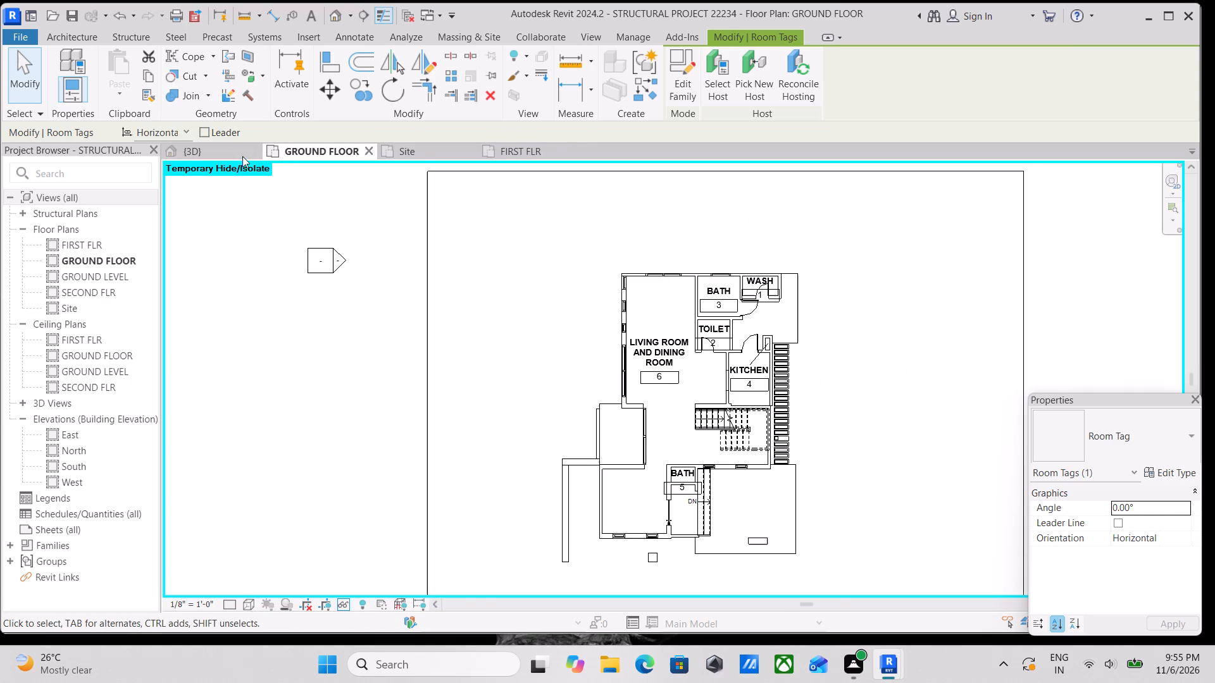
left_click(242, 156)
scroll(775, 470, "up", 6)
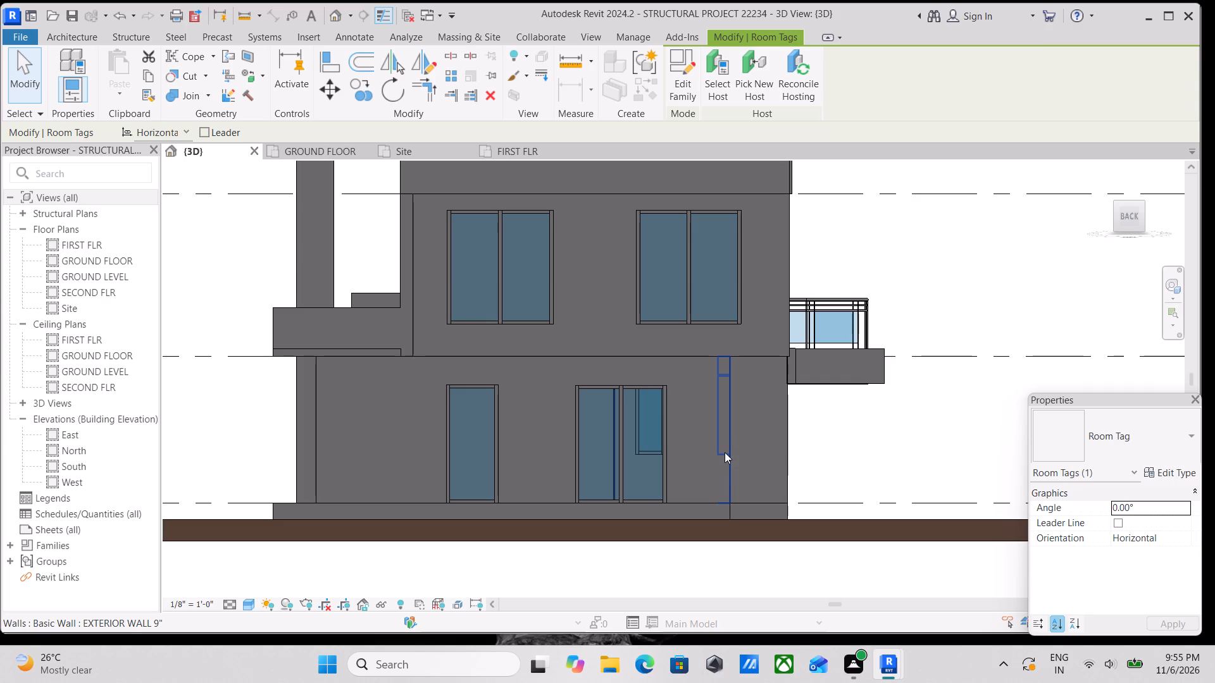
scroll(642, 422, "up", 4)
middle_click_drag(650, 411, 632, 478)
scroll(629, 483, "down", 1)
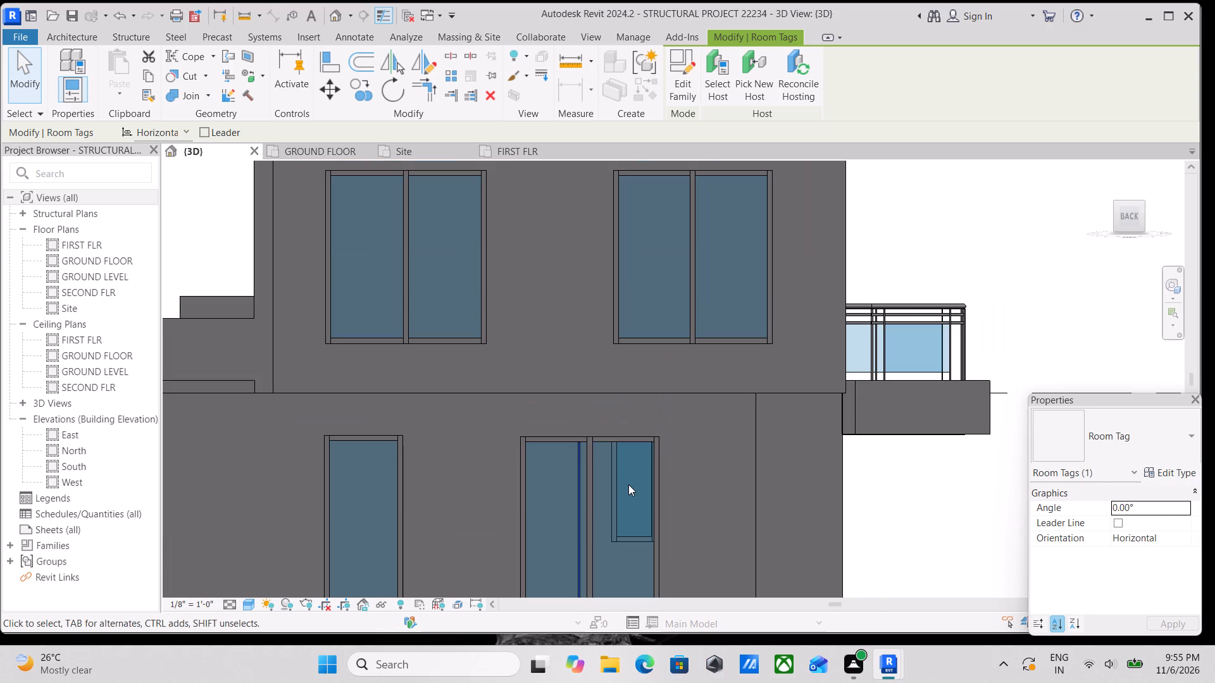
scroll(783, 363, "down", 7)
middle_click_drag(763, 370, 706, 476)
scroll(717, 429, "up", 1)
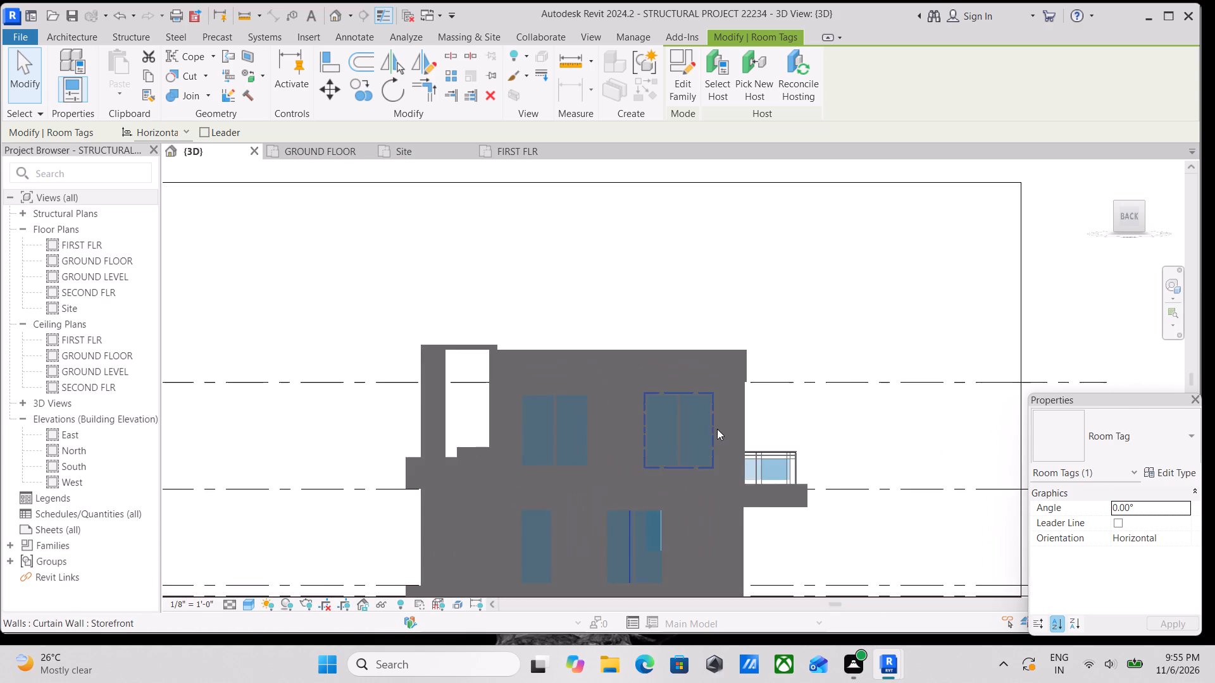
middle_click_drag(735, 425, 824, 403)
scroll(824, 403, "down", 5)
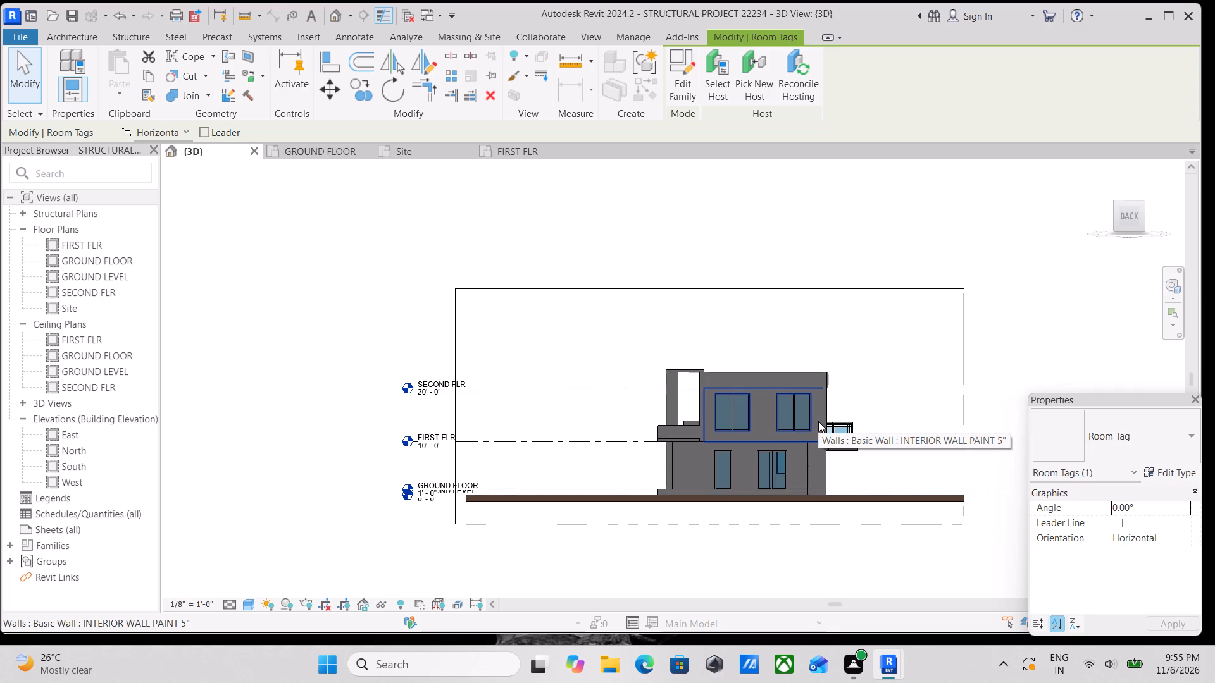
scroll(806, 412, "down", 2)
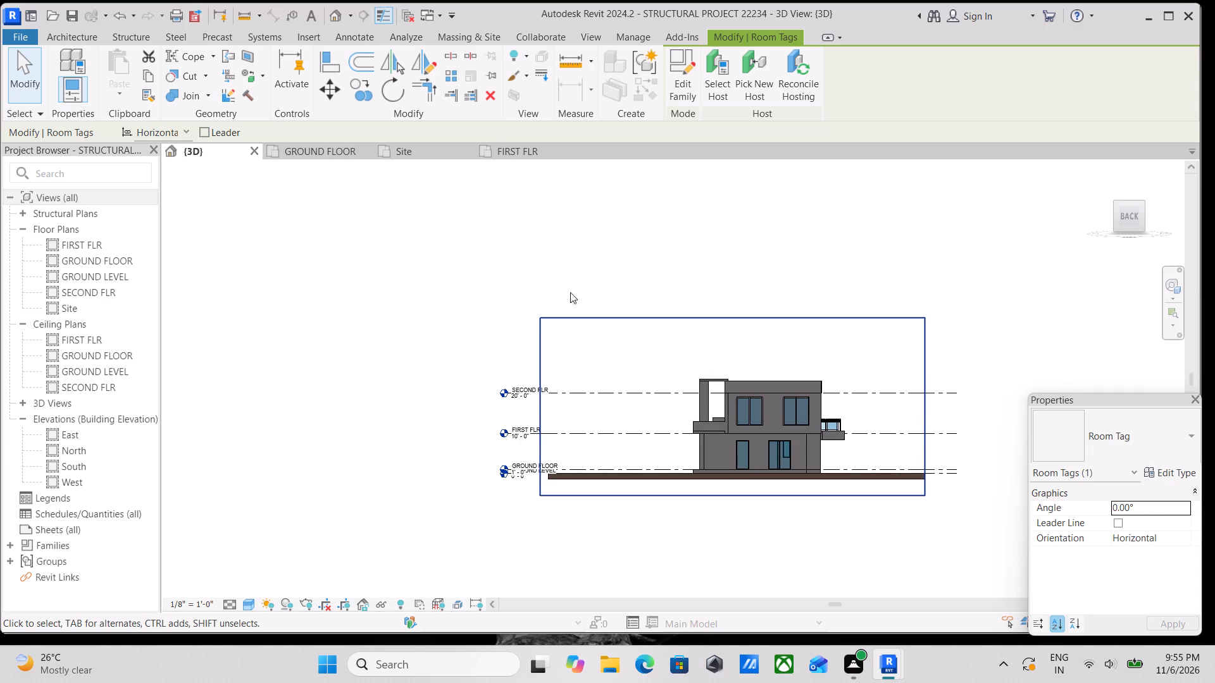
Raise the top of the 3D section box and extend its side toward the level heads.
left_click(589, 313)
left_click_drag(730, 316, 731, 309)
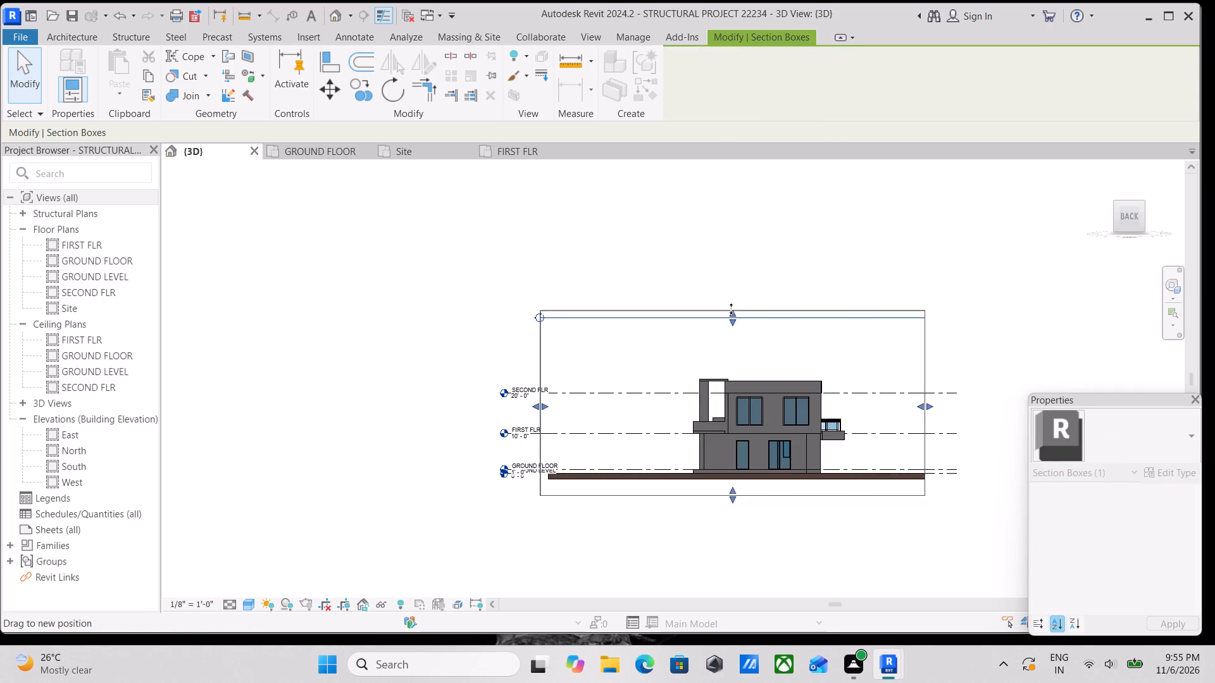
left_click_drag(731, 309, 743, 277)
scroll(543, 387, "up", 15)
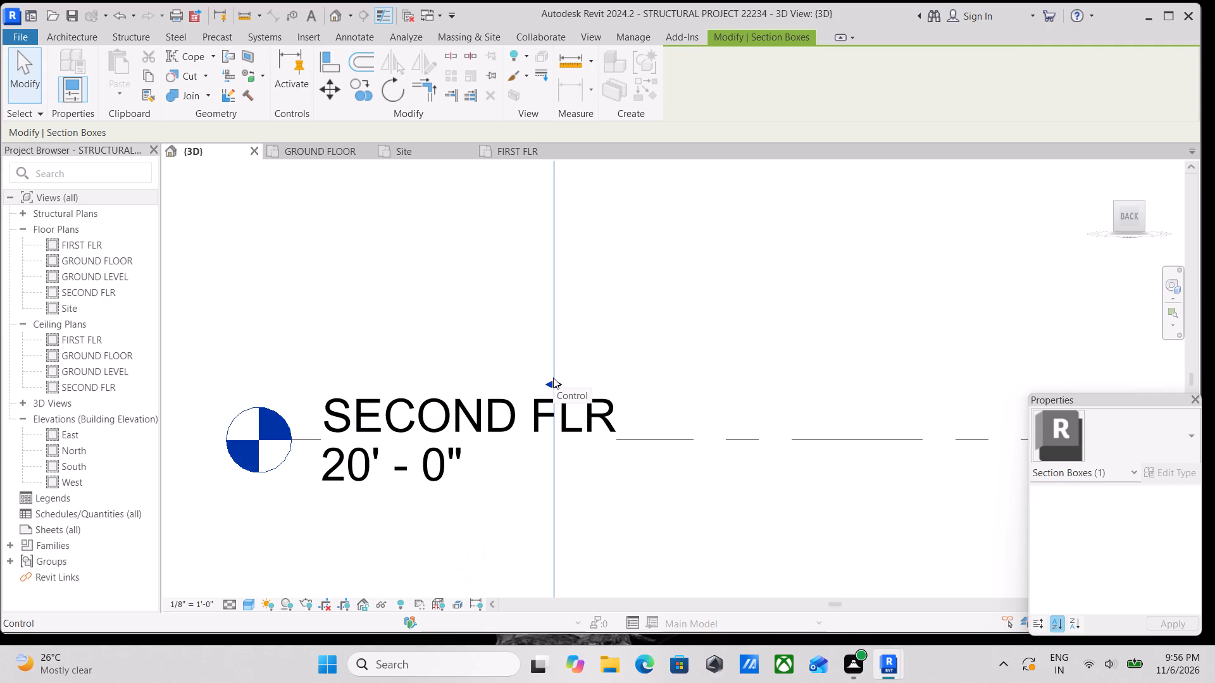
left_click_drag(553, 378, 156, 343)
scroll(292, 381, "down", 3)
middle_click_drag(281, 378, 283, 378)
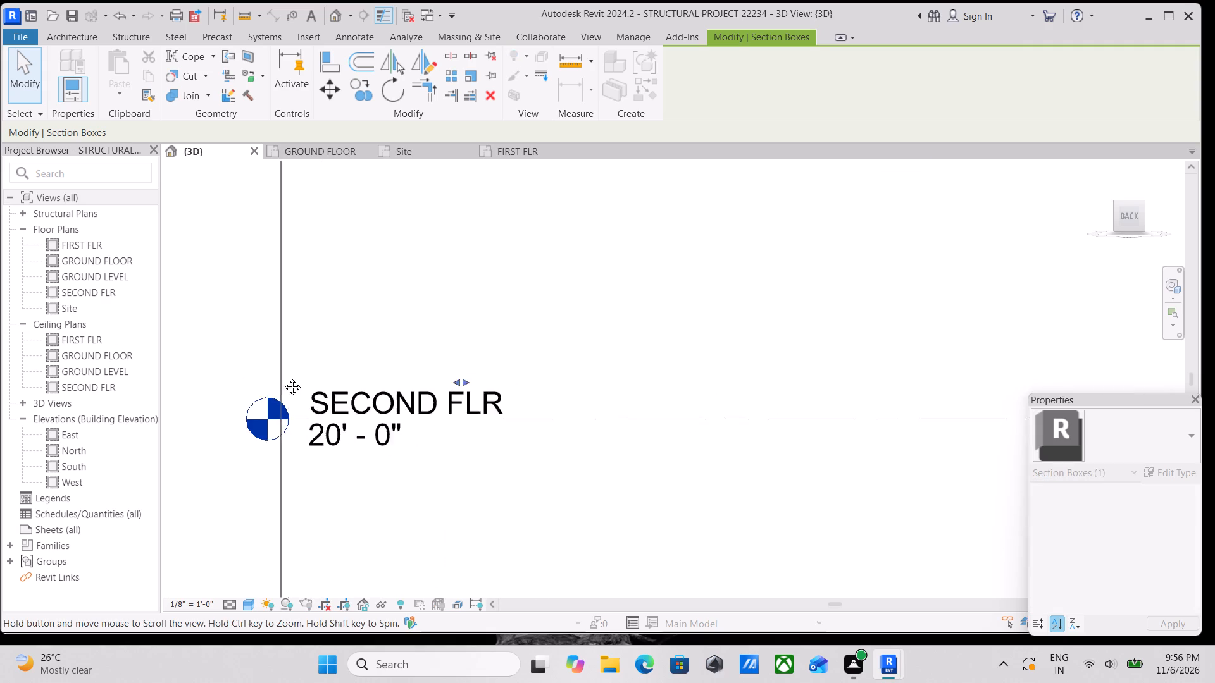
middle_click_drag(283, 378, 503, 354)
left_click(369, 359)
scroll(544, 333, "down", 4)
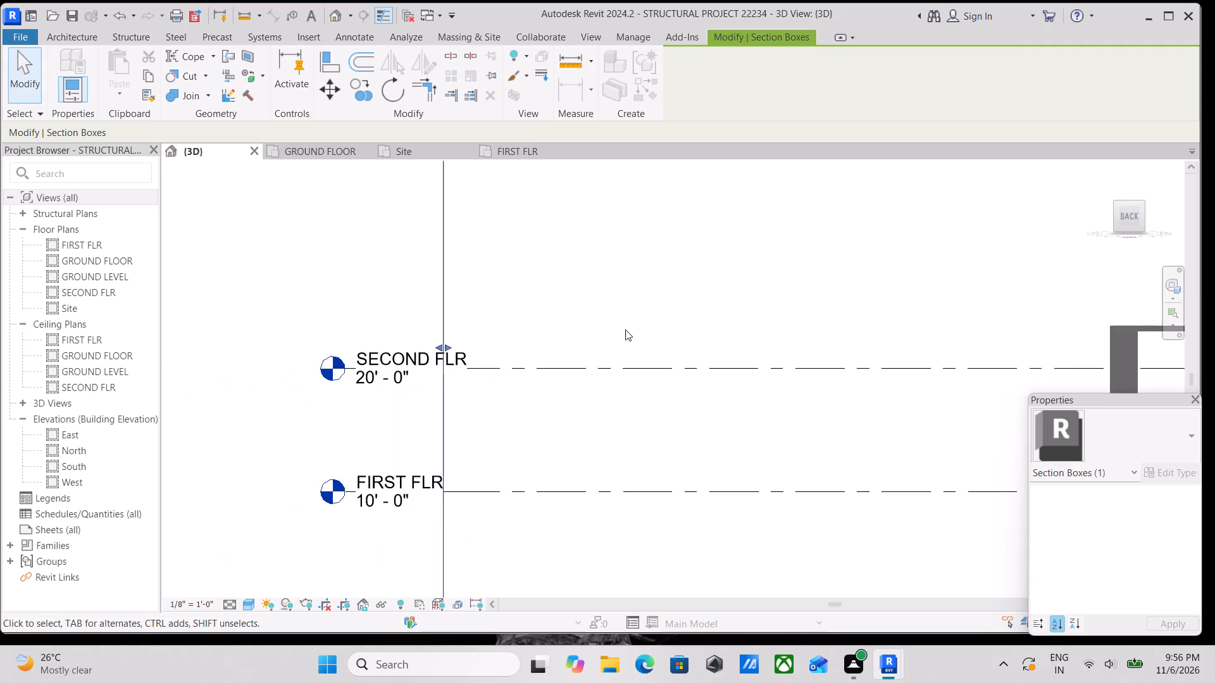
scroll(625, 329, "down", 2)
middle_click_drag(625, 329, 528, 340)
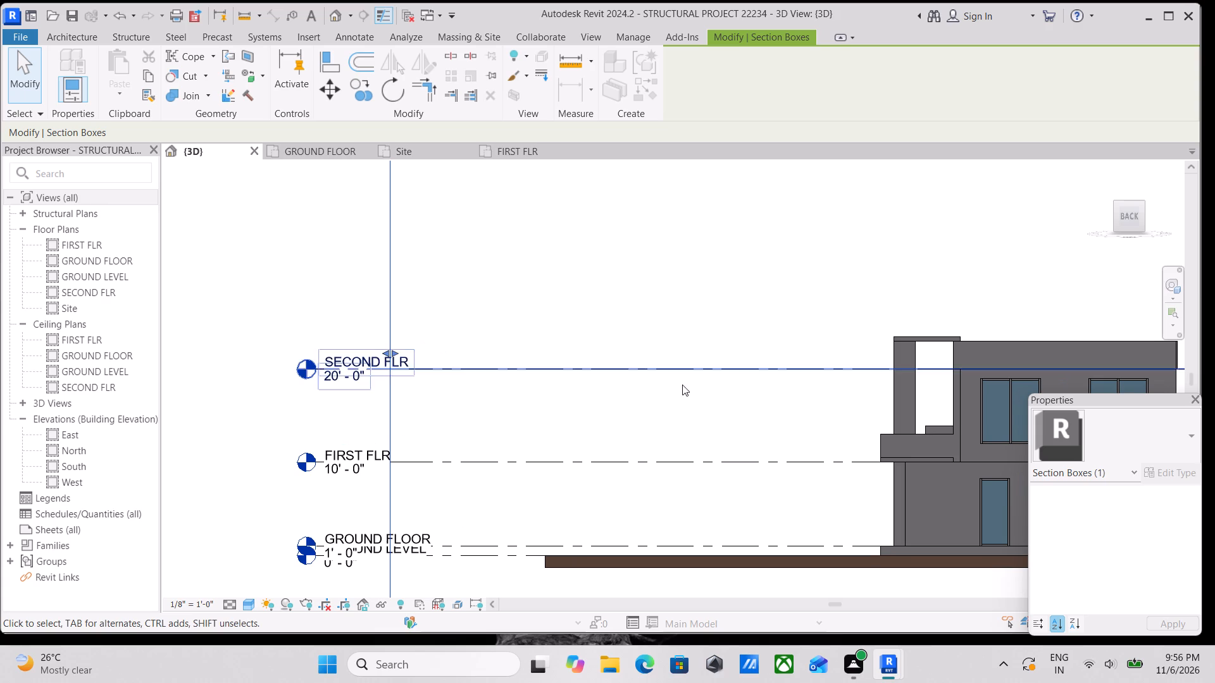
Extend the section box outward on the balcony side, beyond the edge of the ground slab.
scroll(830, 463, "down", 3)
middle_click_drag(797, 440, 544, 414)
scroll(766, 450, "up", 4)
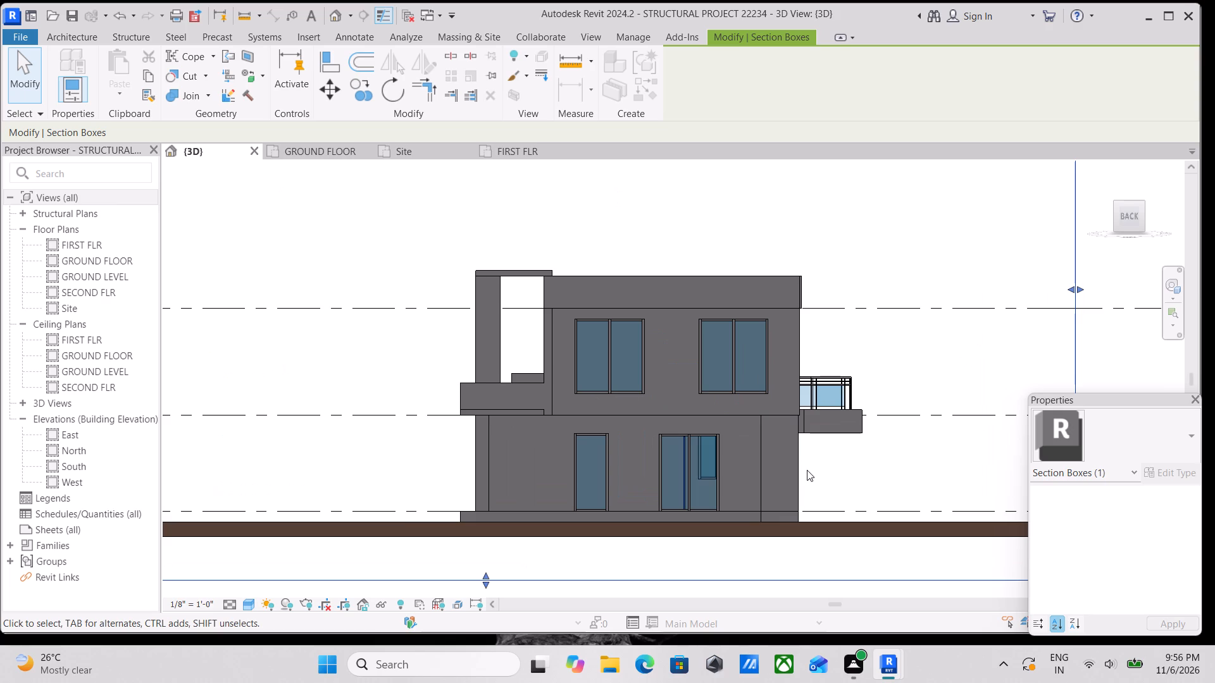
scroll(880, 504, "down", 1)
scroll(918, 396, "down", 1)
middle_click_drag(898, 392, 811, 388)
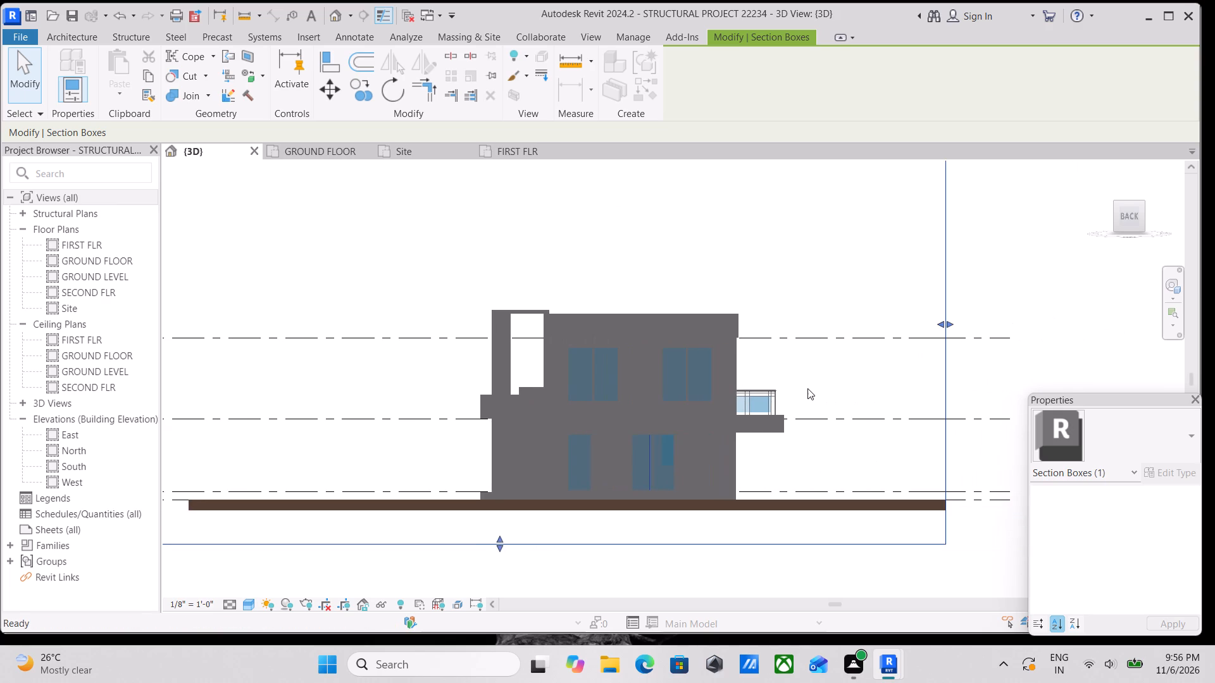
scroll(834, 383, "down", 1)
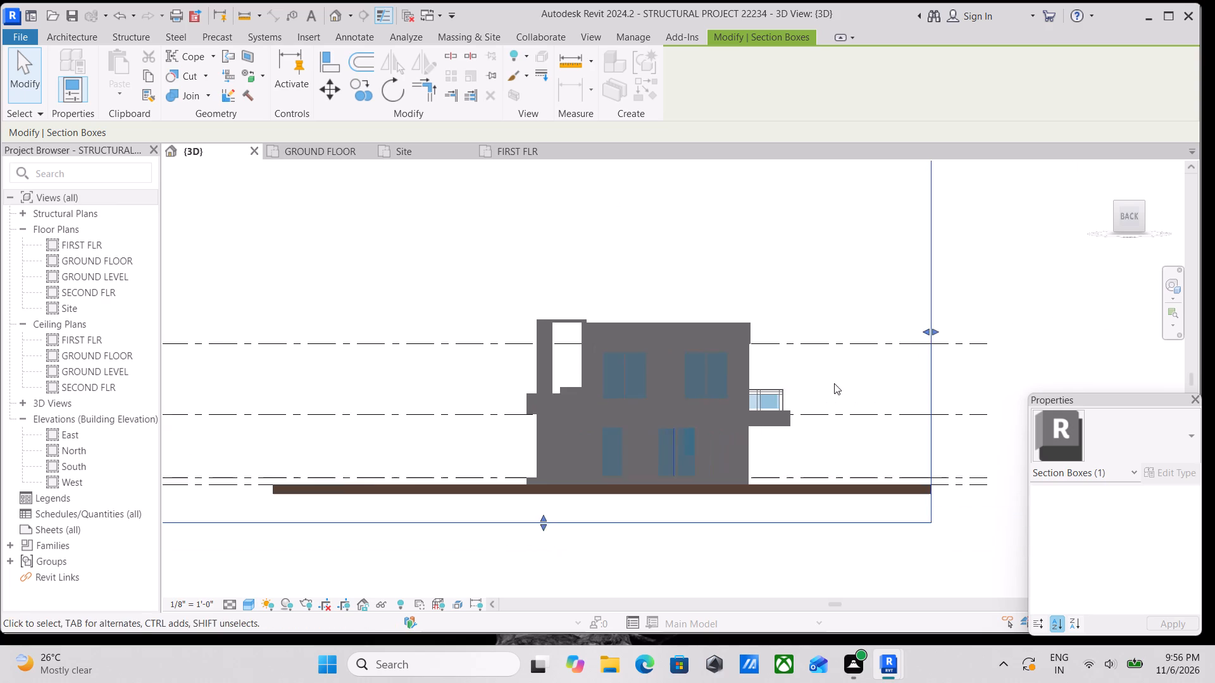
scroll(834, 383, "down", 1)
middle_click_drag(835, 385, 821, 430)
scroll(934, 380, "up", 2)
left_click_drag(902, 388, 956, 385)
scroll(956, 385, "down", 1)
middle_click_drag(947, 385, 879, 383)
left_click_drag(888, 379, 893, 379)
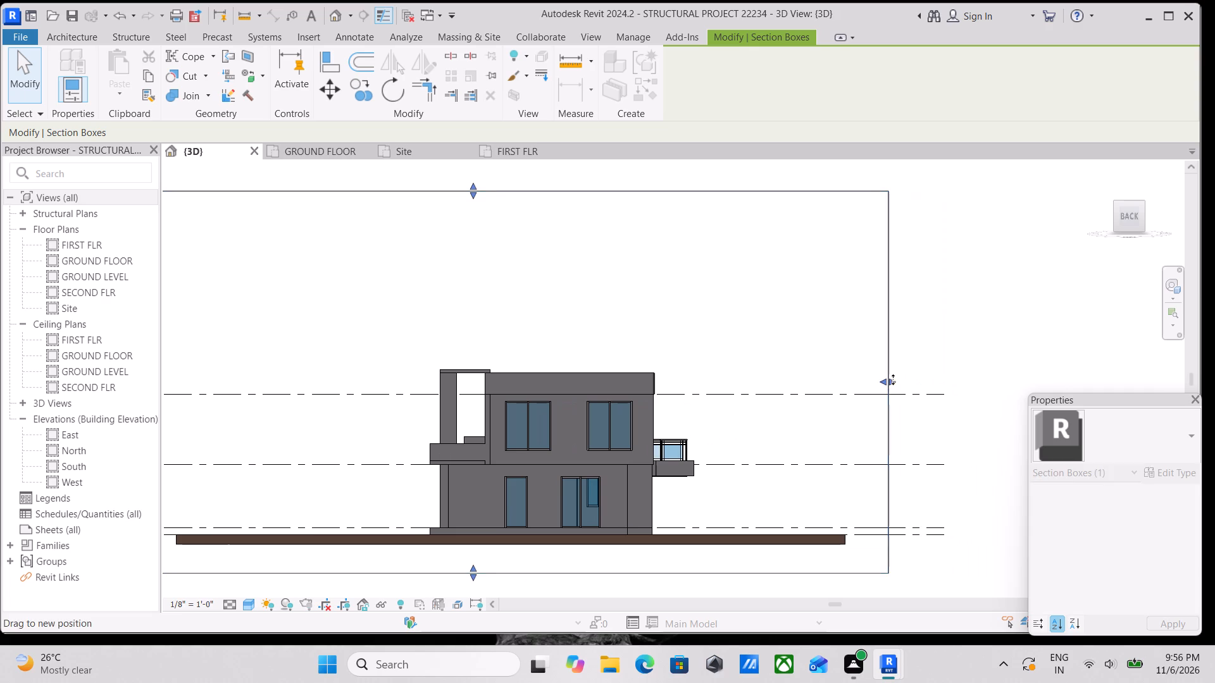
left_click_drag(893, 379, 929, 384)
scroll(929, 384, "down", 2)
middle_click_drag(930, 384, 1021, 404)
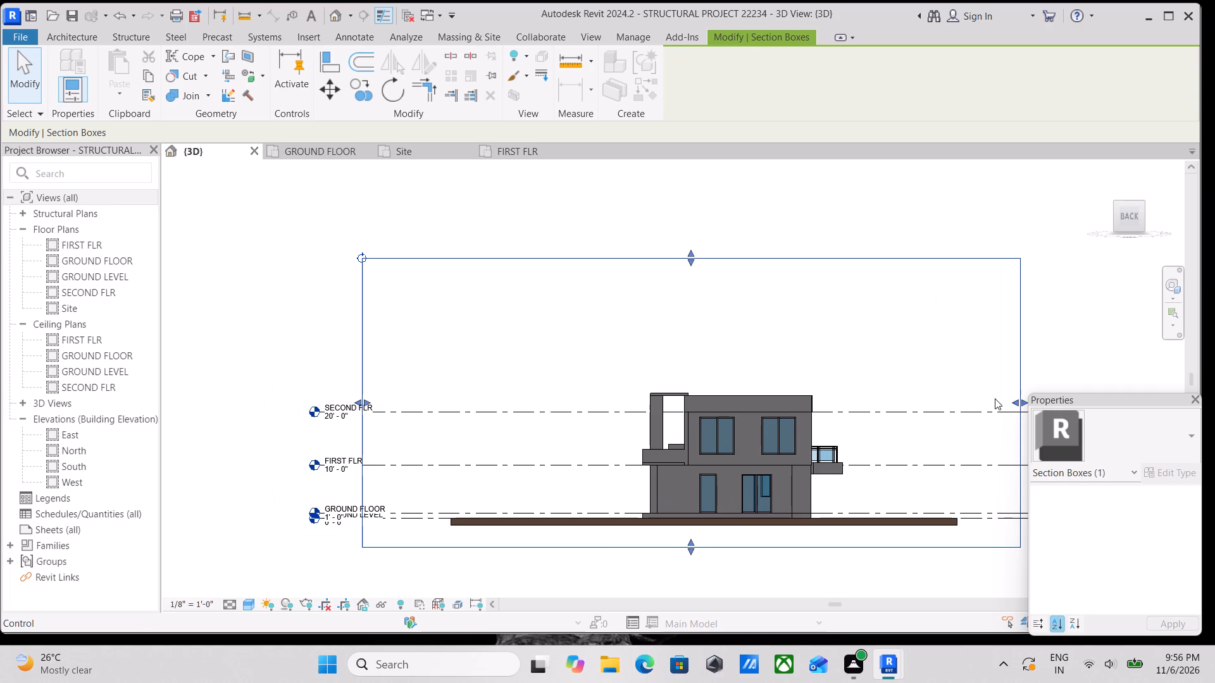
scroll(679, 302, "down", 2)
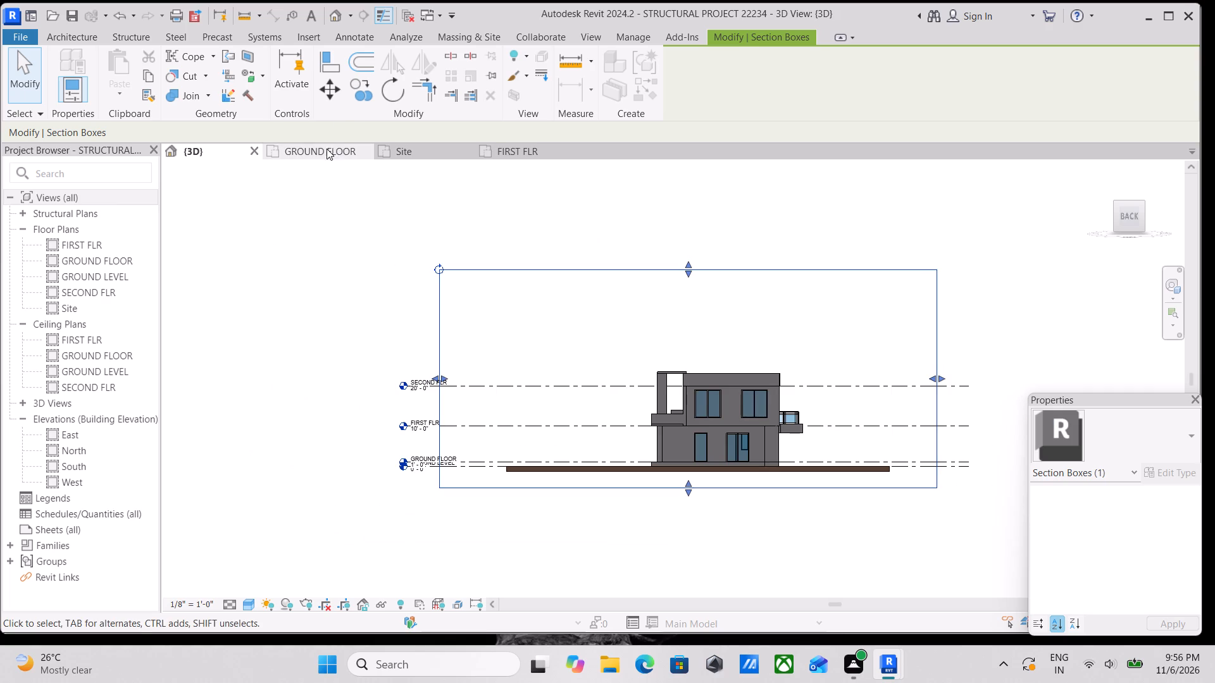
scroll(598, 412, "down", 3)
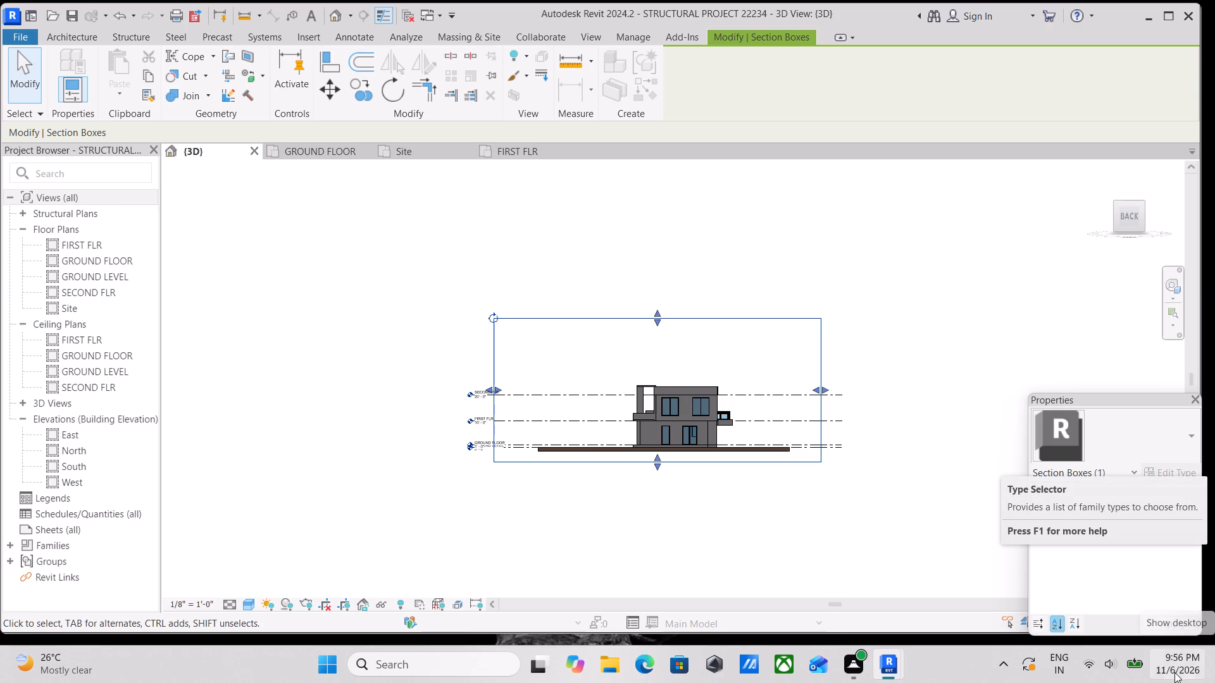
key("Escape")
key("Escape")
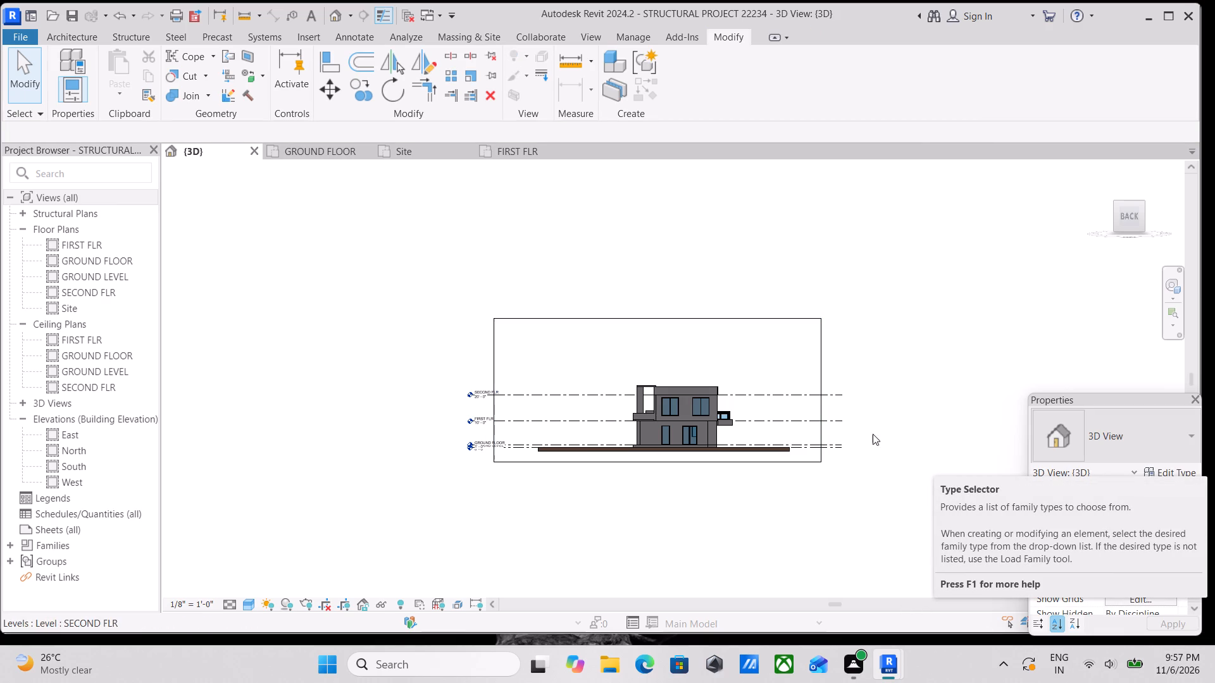
Turn off the Section Box for the 3D view.
scroll(1162, 467, "down", 3)
scroll(1138, 597, "down", 3)
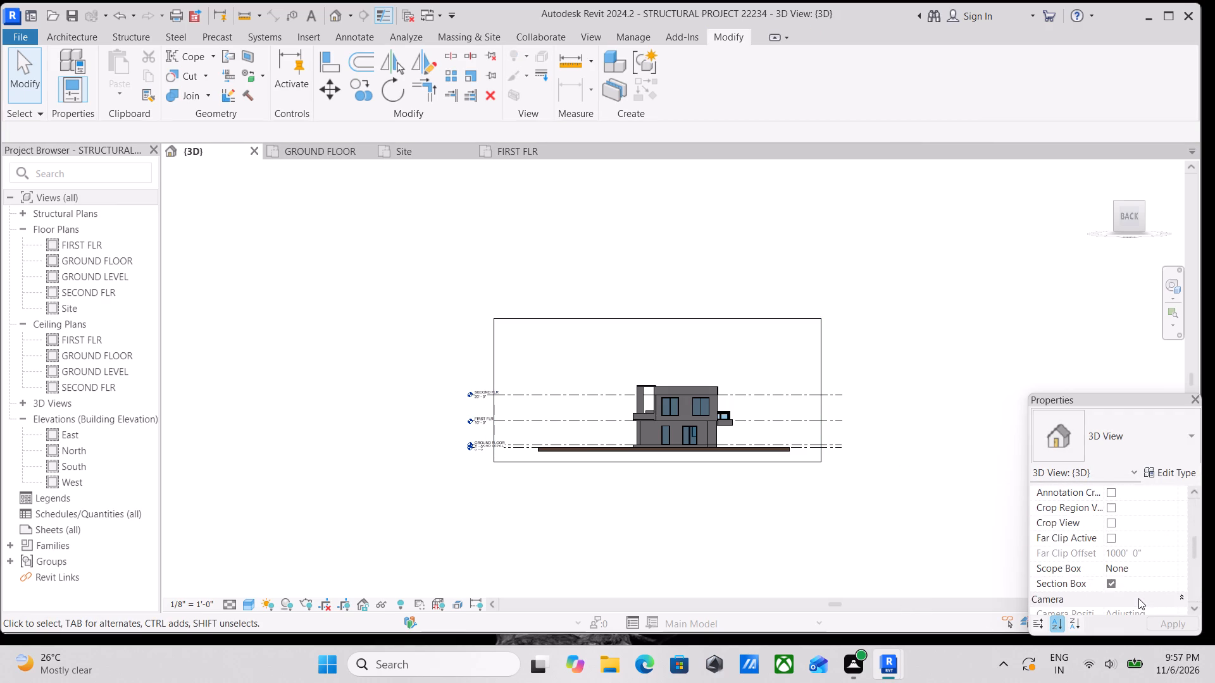
scroll(1138, 598, "up", 1)
scroll(1132, 597, "down", 2)
left_click(1110, 537)
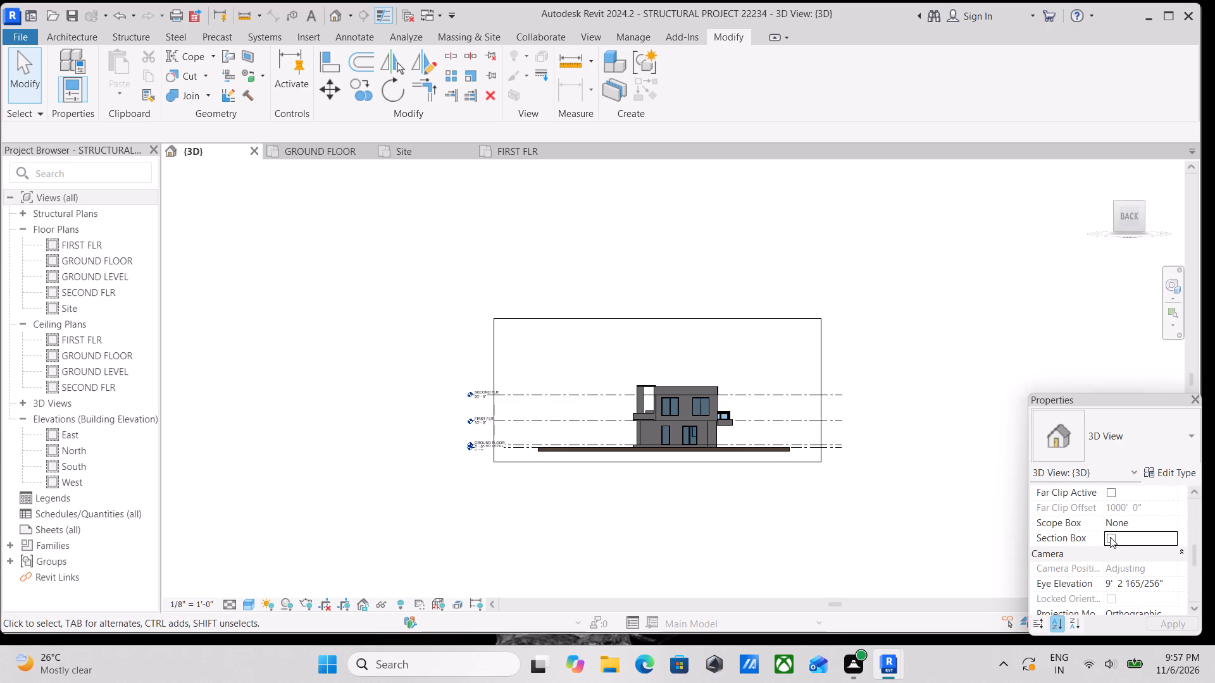
Inspect the house exterior in 3D from the back, left and front, including the balcony and roof.
scroll(634, 411, "up", 5)
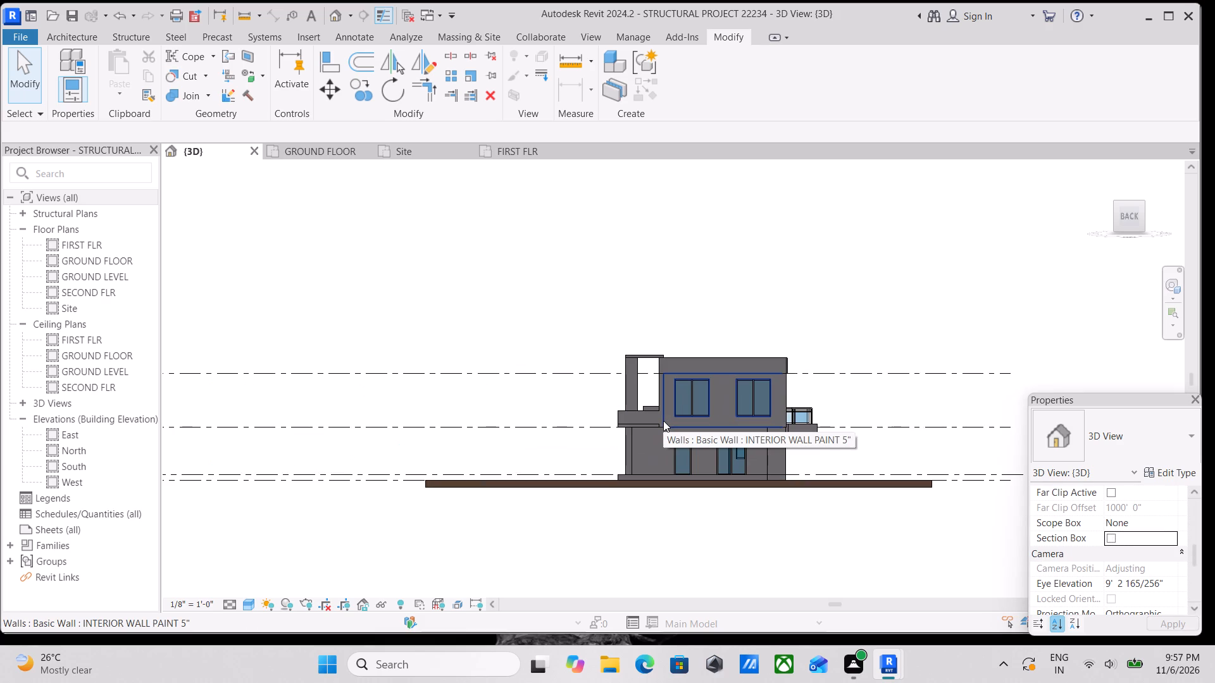
scroll(656, 417, "up", 5)
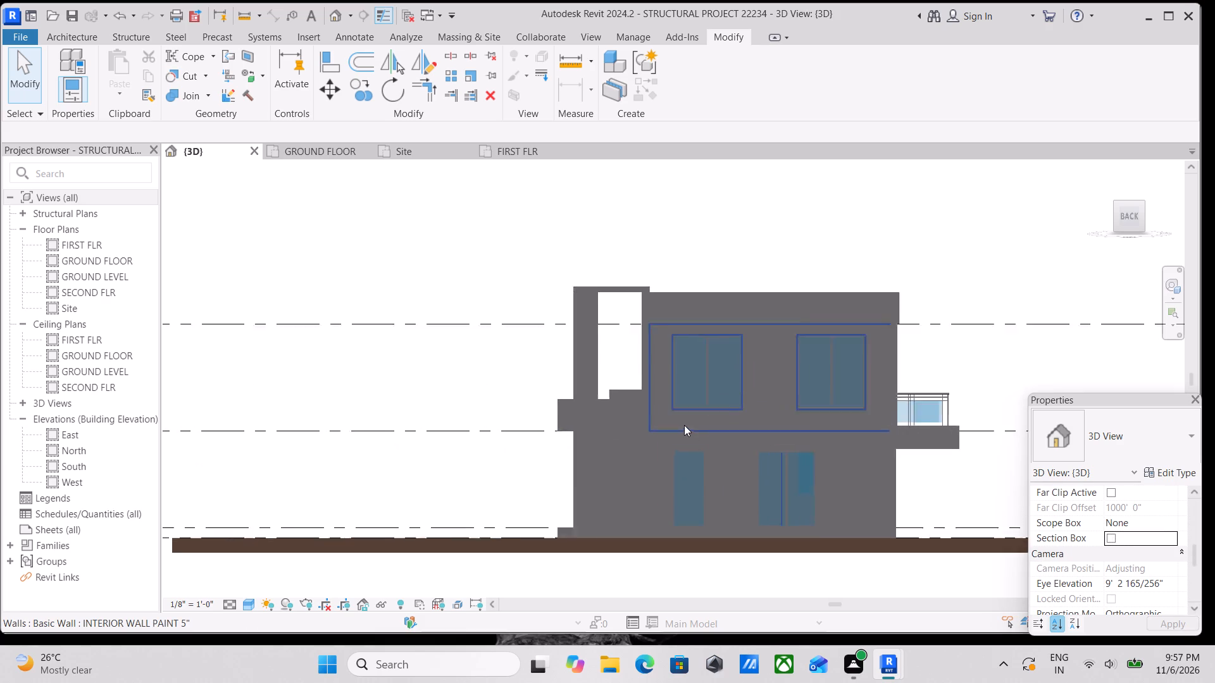
scroll(684, 425, "up", 1)
middle_click_drag(681, 417, 850, 532, "shift")
middle_click_drag(733, 471, 479, 434)
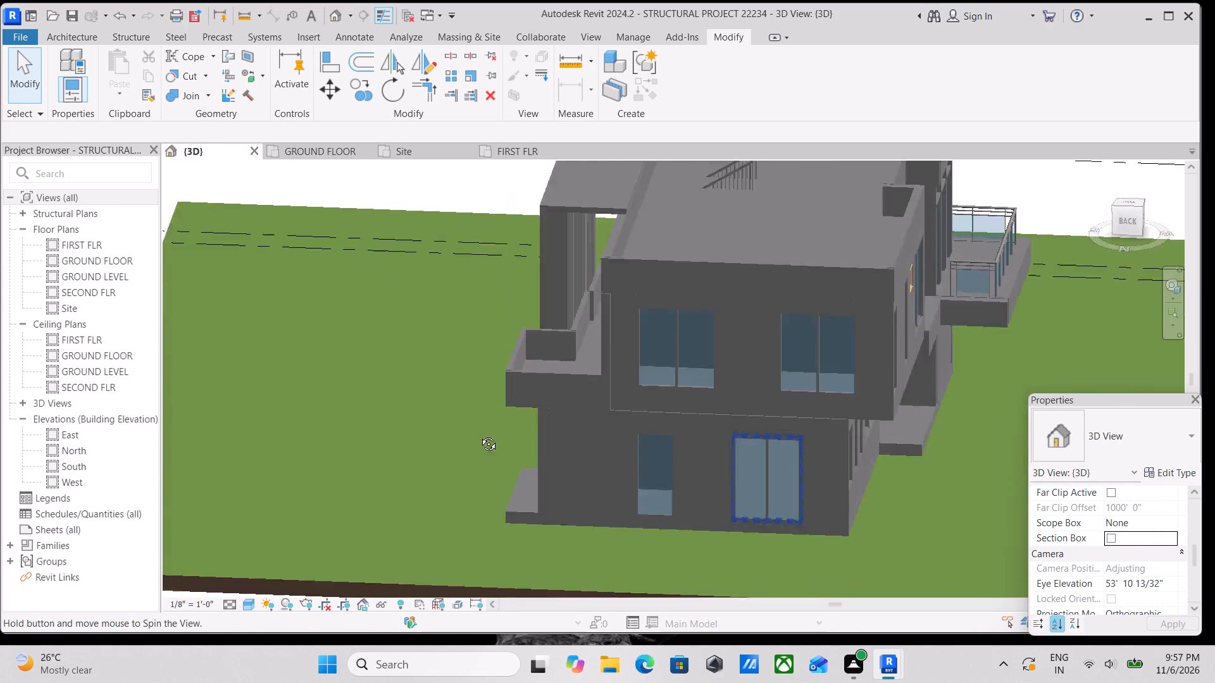
middle_click_drag(479, 434, 461, 442)
middle_click_drag(856, 445, 700, 426)
middle_click_drag(782, 447, 719, 402)
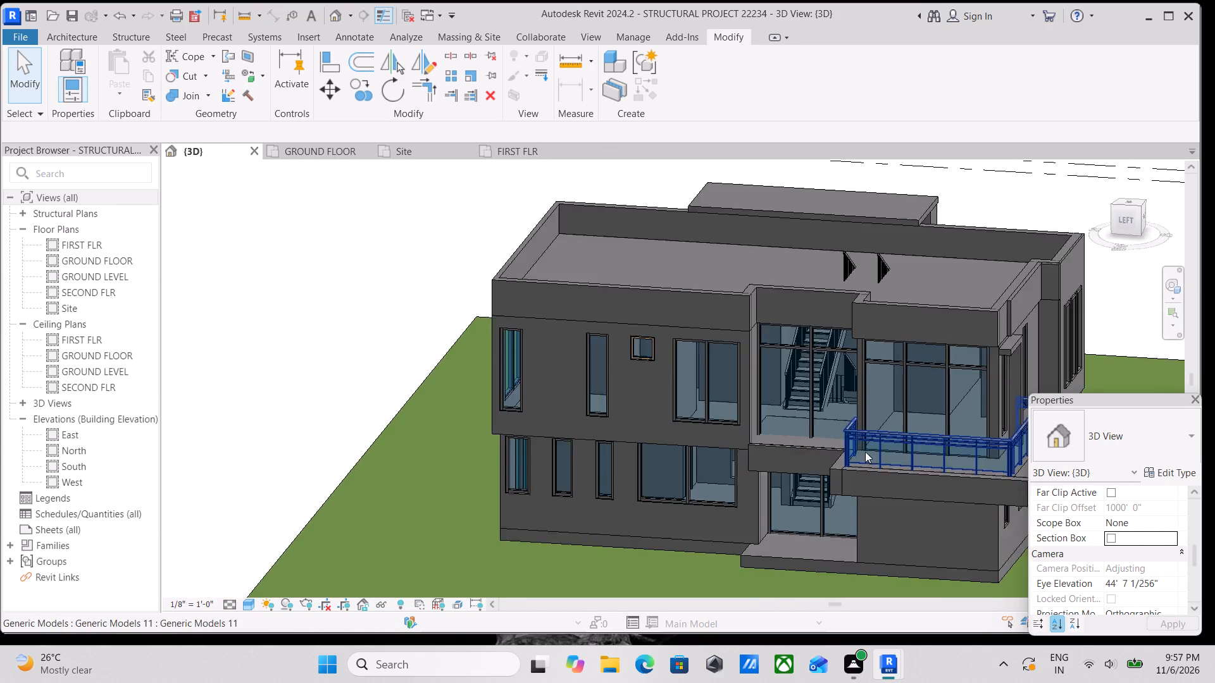
middle_click_drag(863, 450, 743, 459)
middle_click_drag(768, 471, 759, 415)
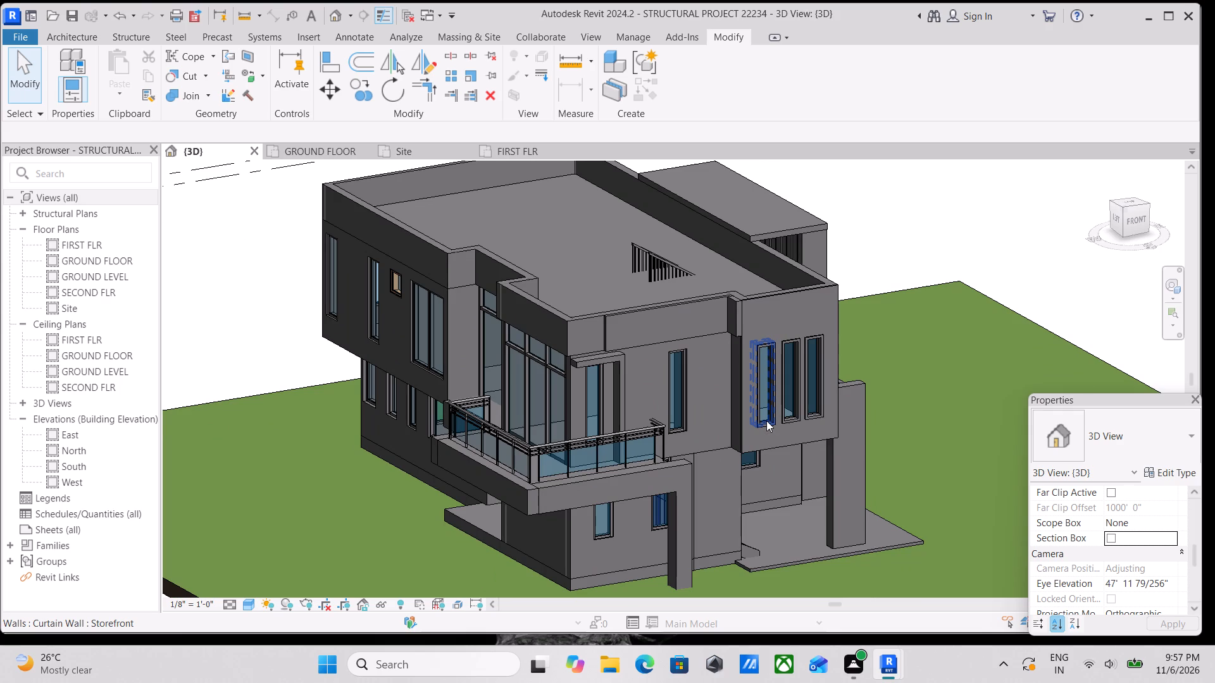
scroll(766, 421, "up", 2)
scroll(765, 422, "down", 2)
middle_click_drag(764, 421, 771, 393)
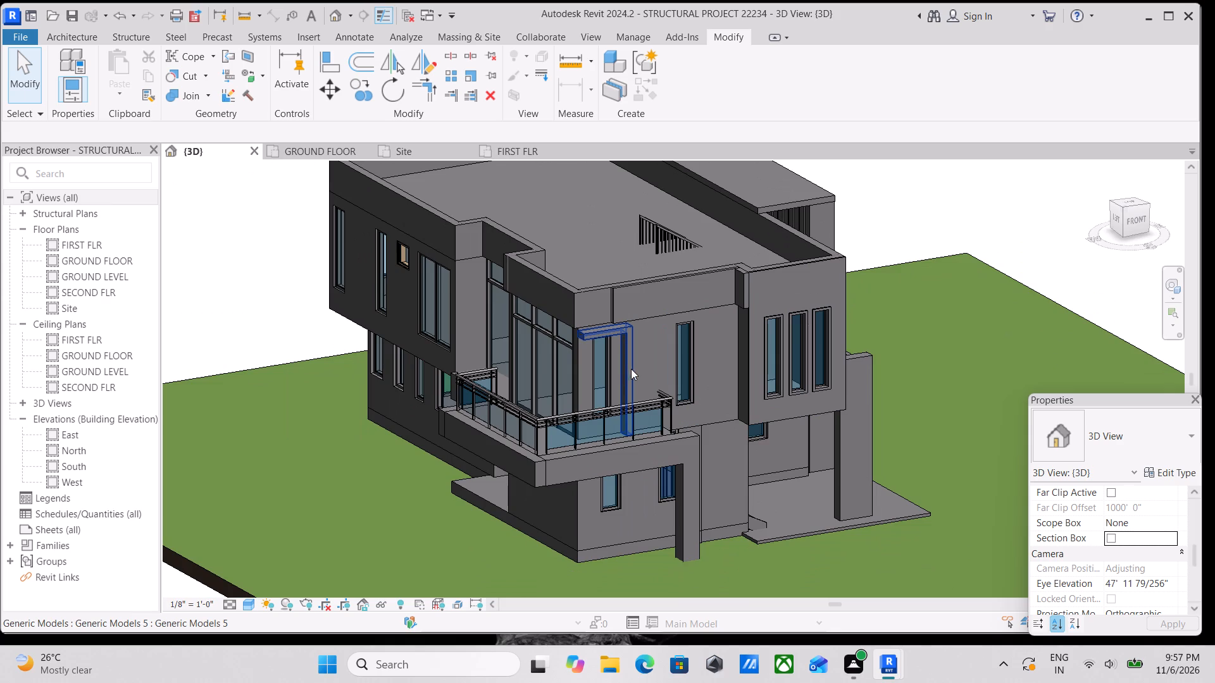
middle_click_drag(632, 369, 807, 477, "shift")
middle_click_drag(742, 383, 771, 675)
middle_click_drag(835, 453, 765, 487, "shift")
Orient the 3D view to Top and examine the flat roof and its parapet outline.
left_click(1126, 217)
scroll(833, 341, "up", 3)
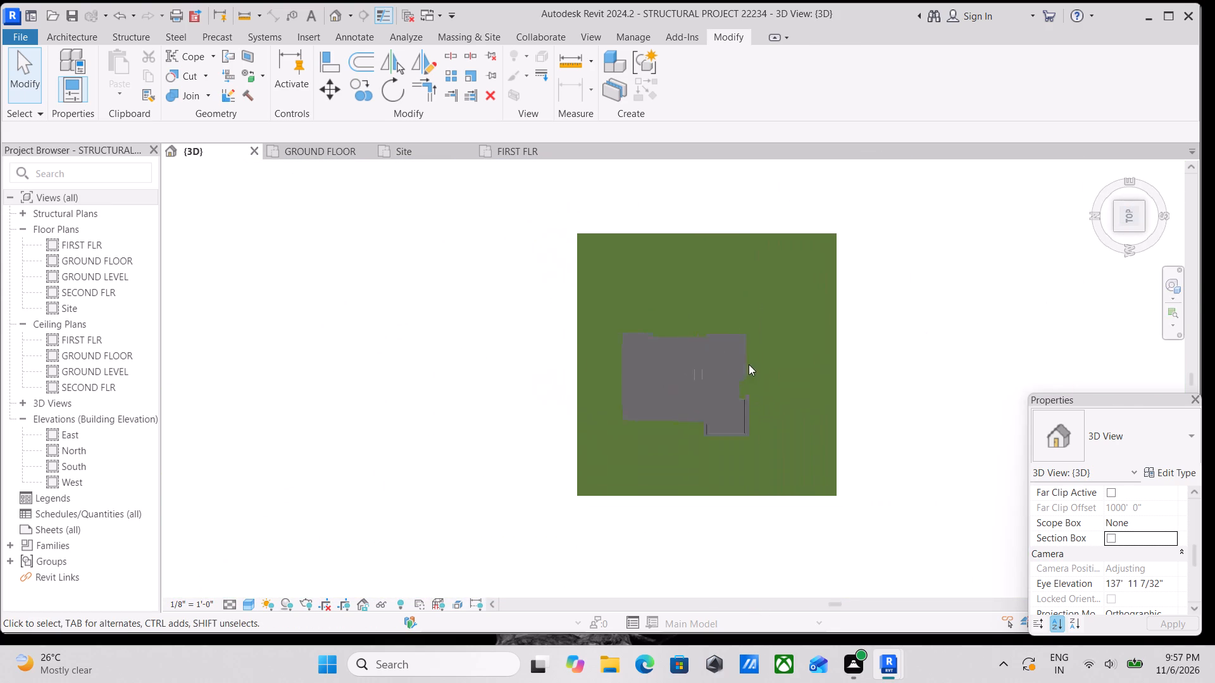
scroll(729, 391, "up", 9)
scroll(793, 409, "up", 3)
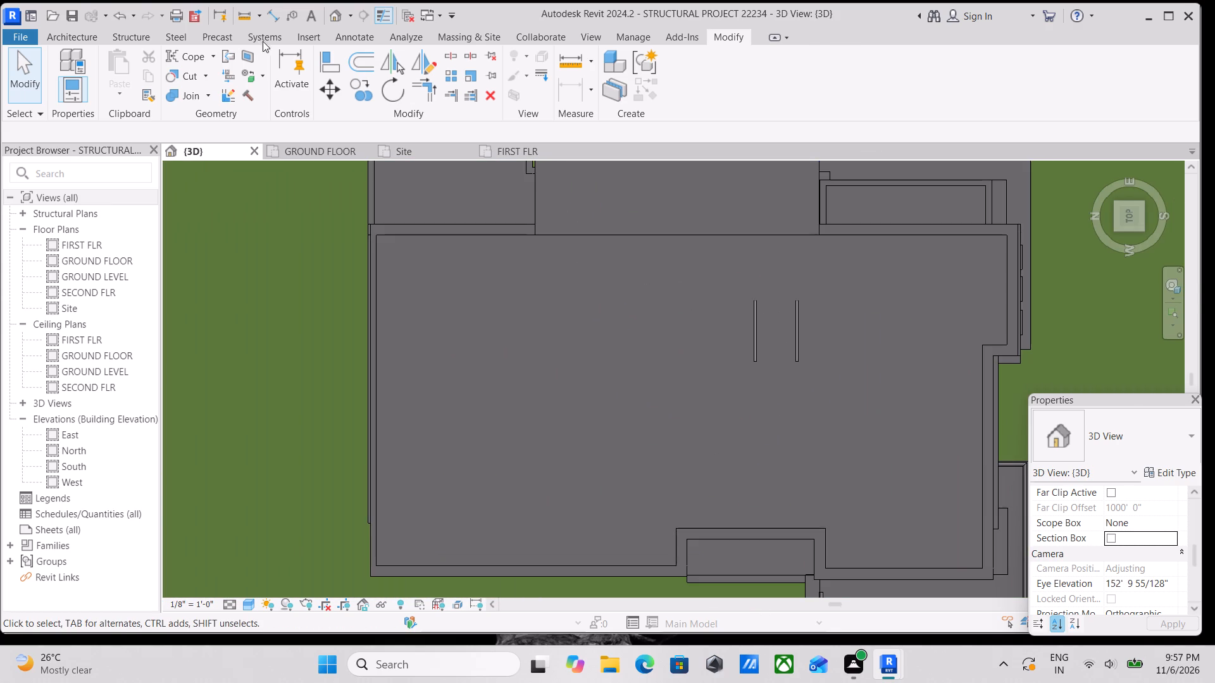
left_click(49, 35)
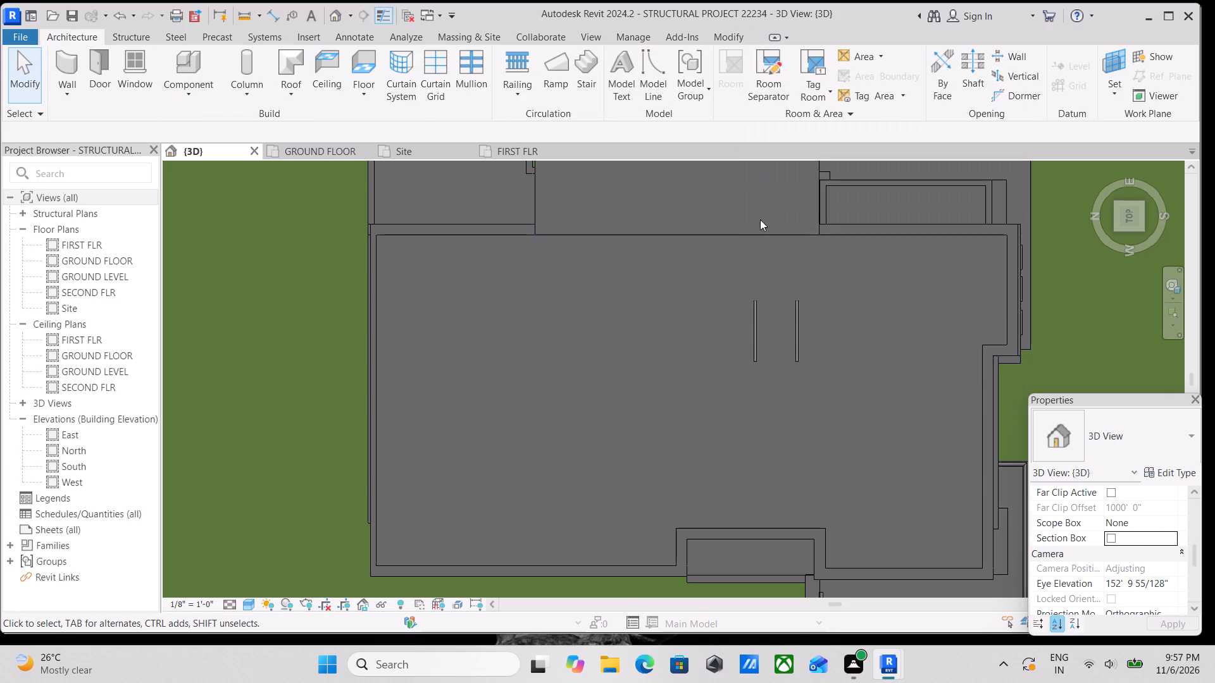
scroll(744, 289, "down", 3)
scroll(788, 291, "up", 2)
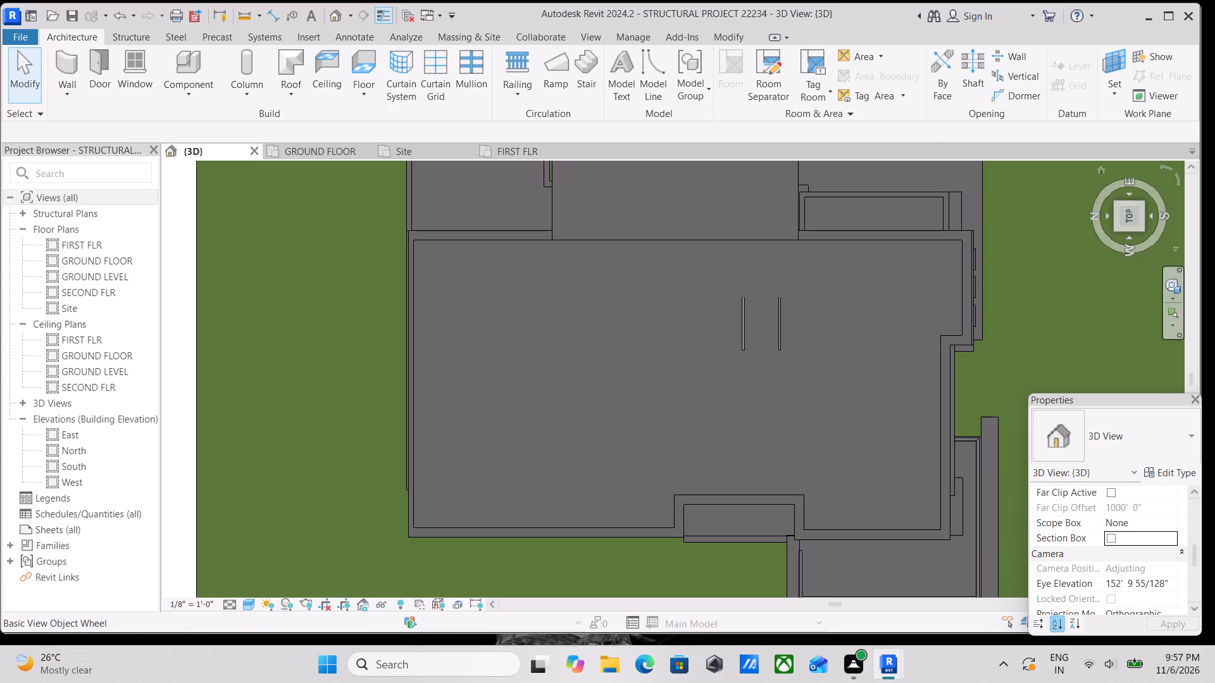
Start a Shaft opening boundary sketch and set the 3D view's visual style to Wireframe.
left_click(978, 75)
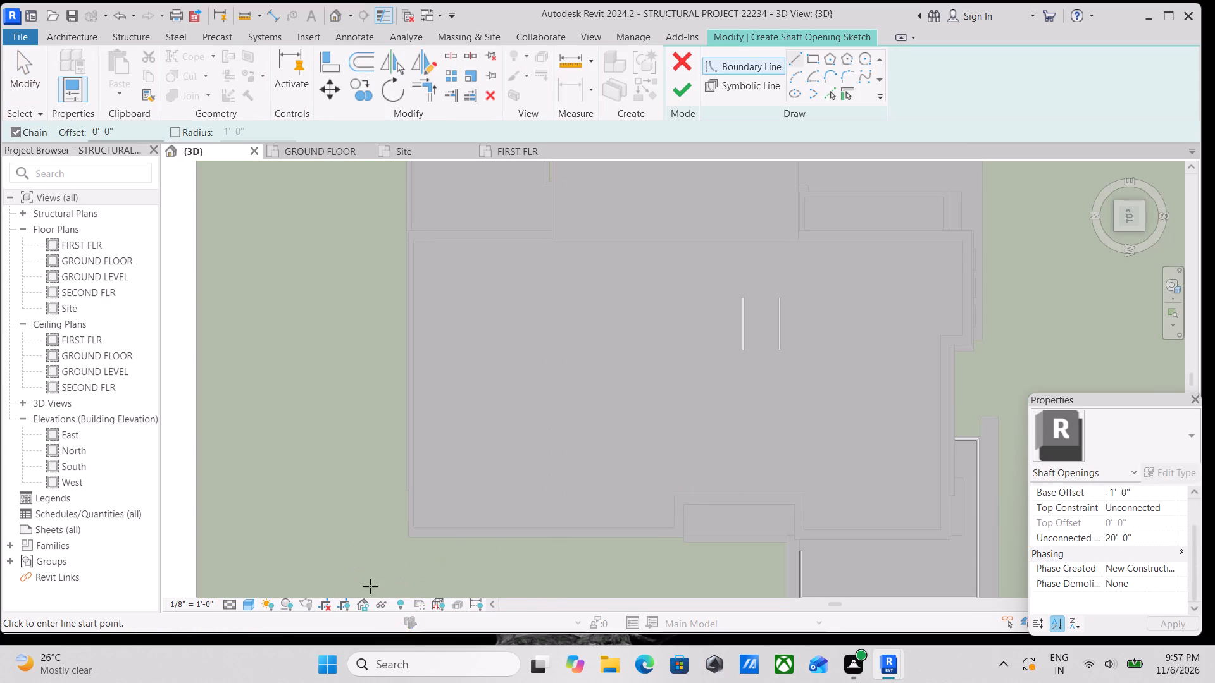
left_click(249, 600)
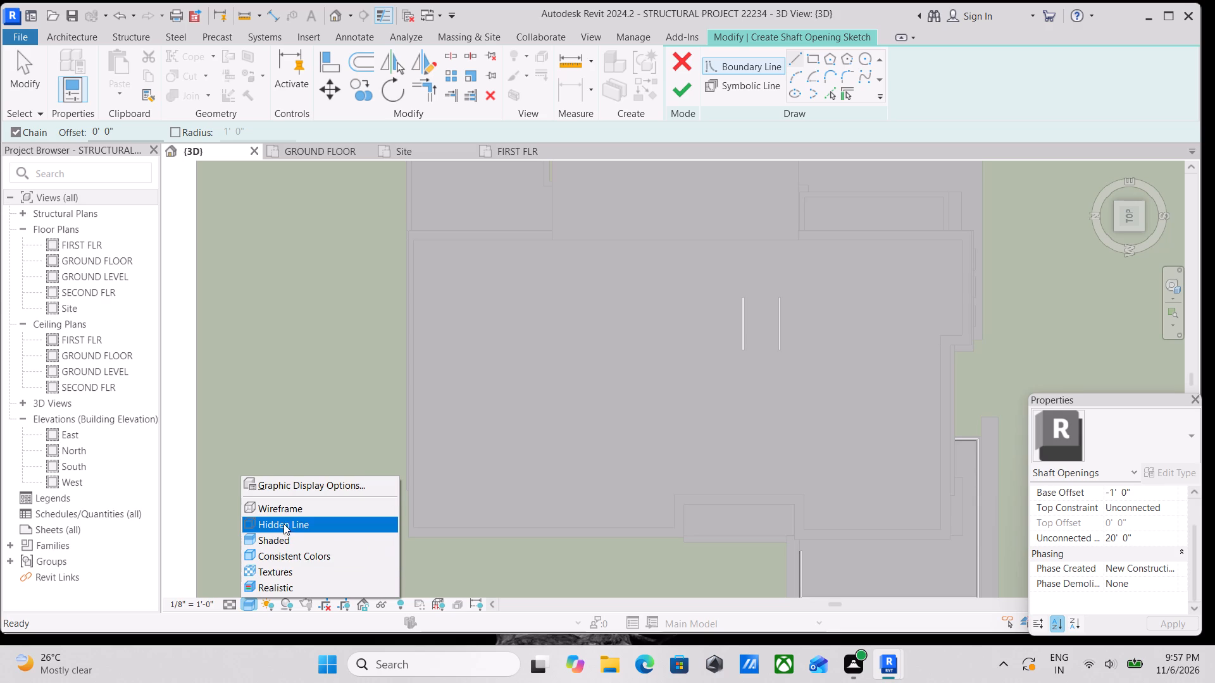
left_click(285, 519)
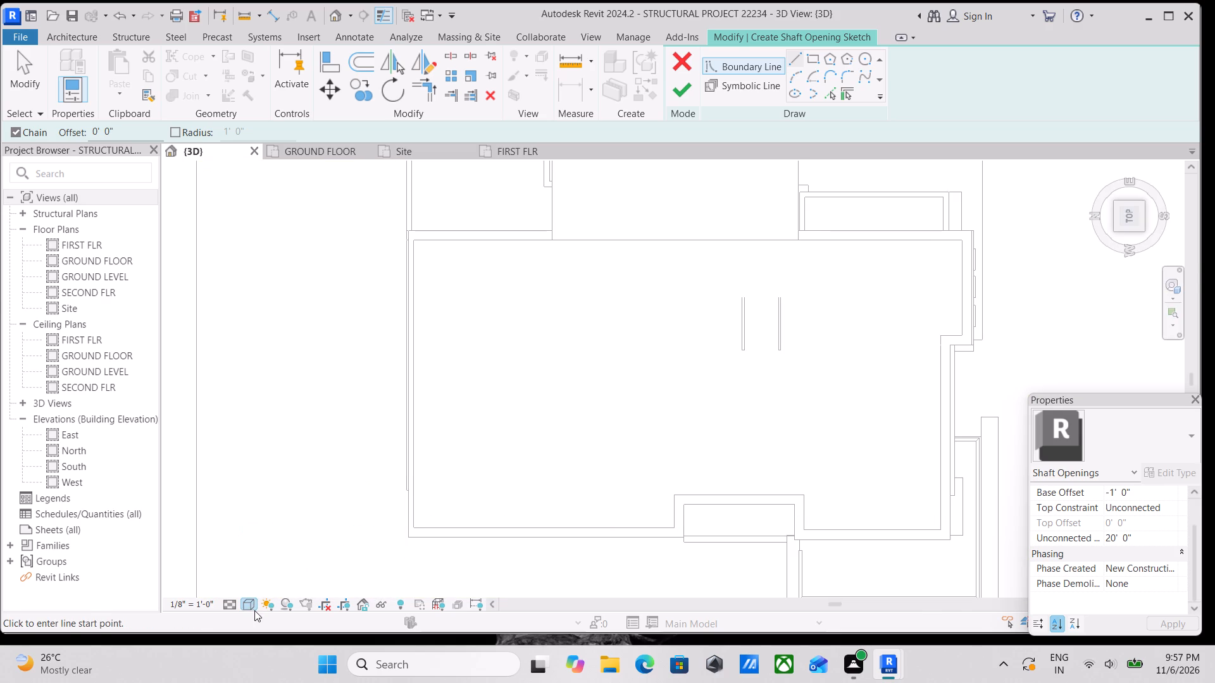
left_click(256, 608)
left_click(287, 507)
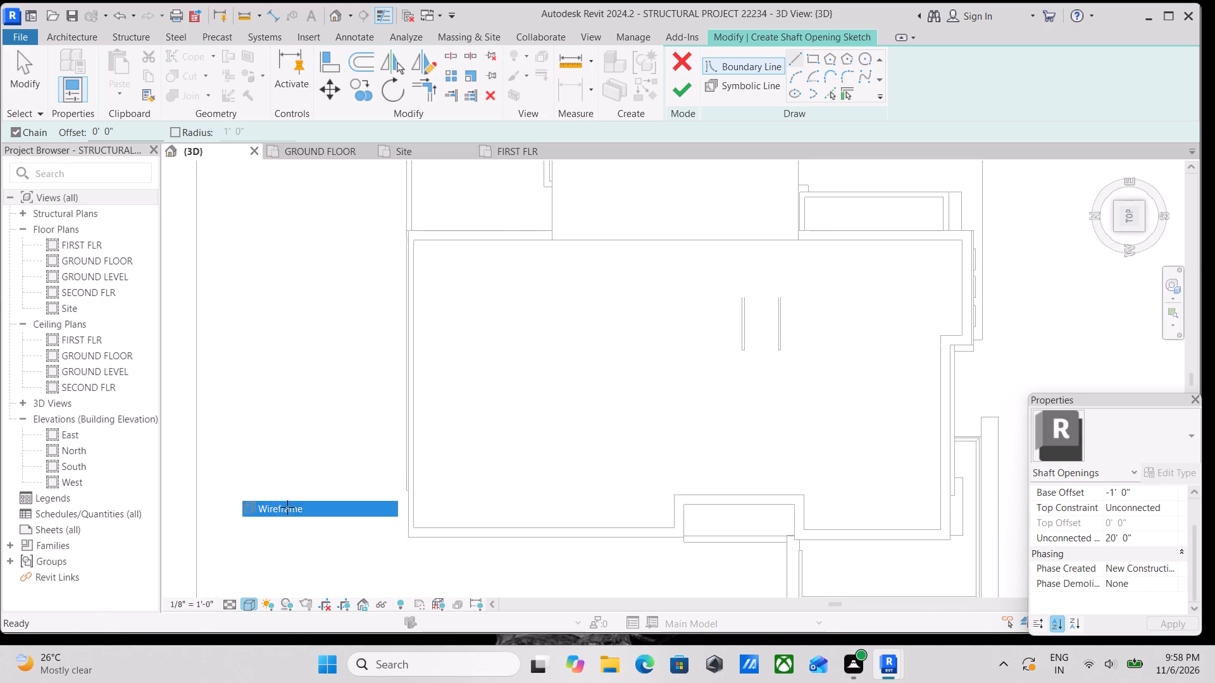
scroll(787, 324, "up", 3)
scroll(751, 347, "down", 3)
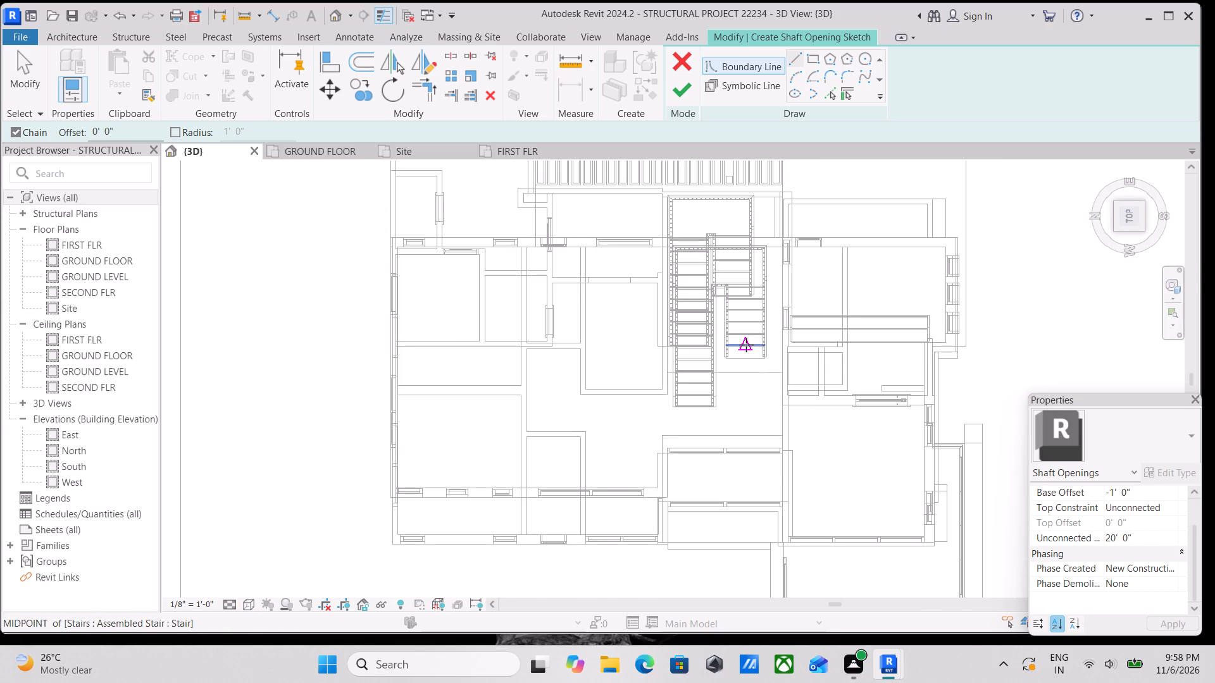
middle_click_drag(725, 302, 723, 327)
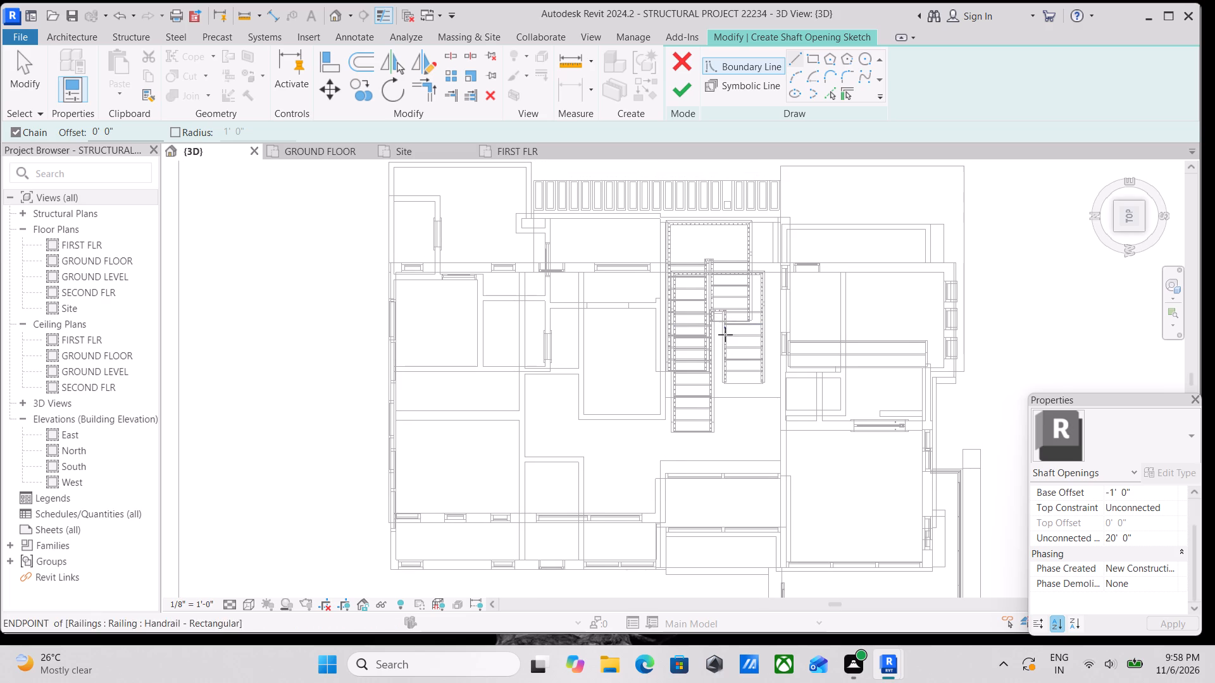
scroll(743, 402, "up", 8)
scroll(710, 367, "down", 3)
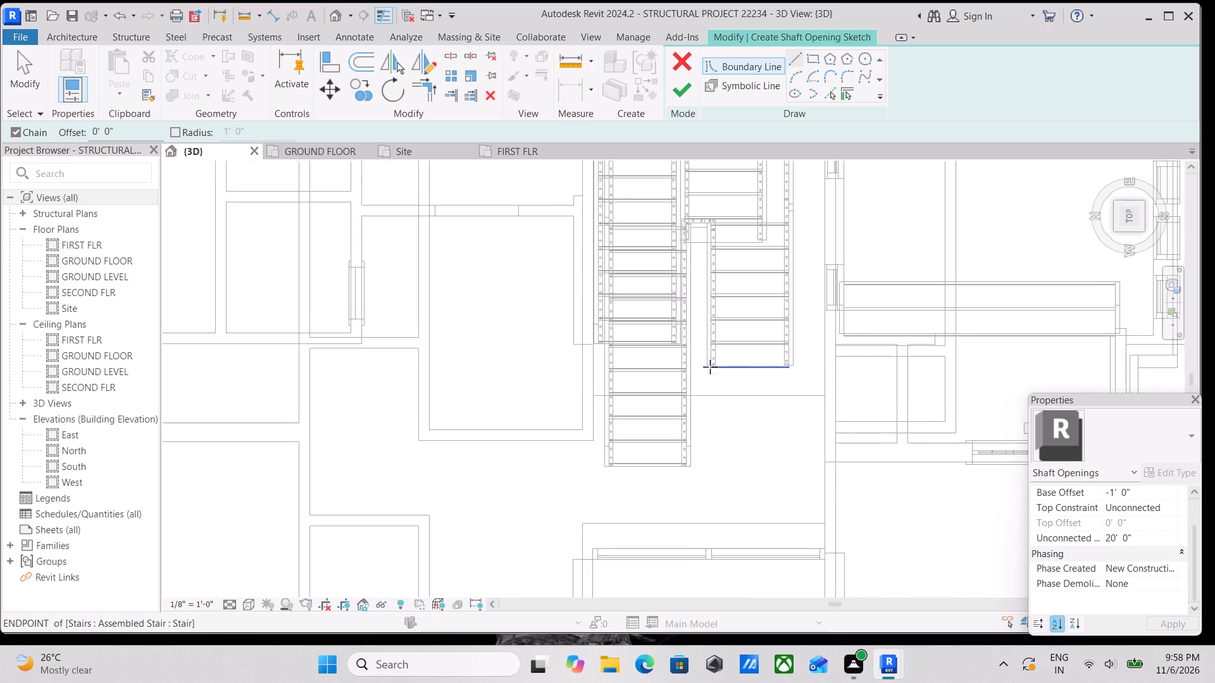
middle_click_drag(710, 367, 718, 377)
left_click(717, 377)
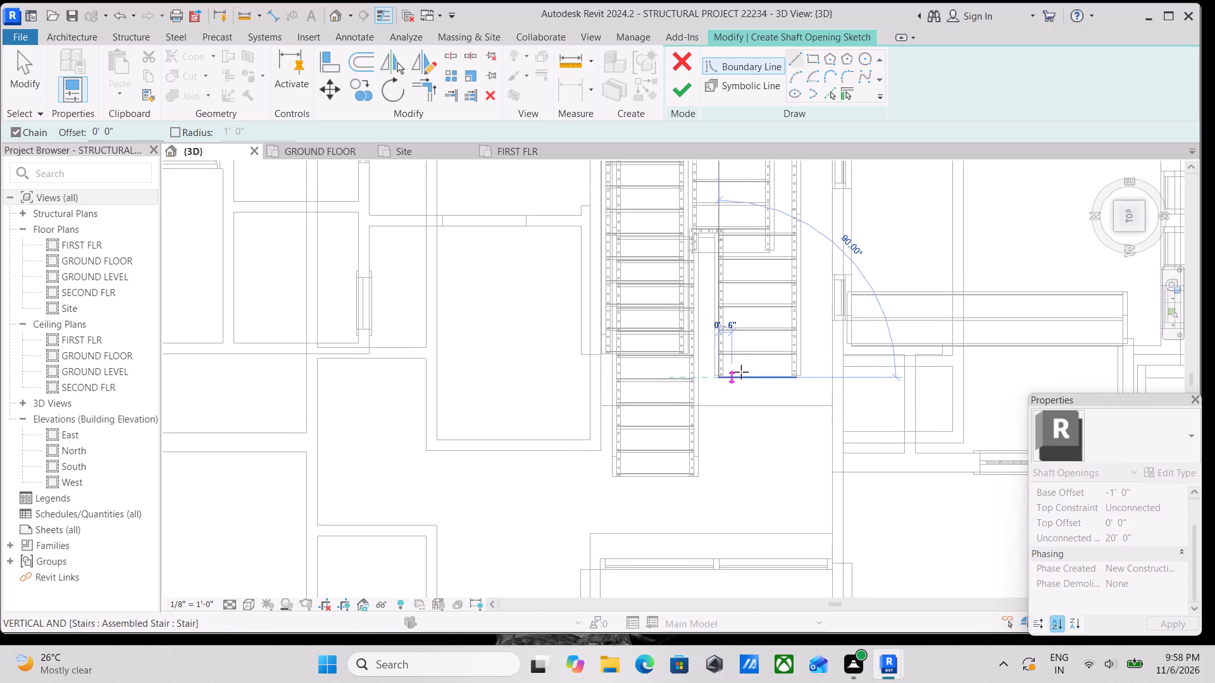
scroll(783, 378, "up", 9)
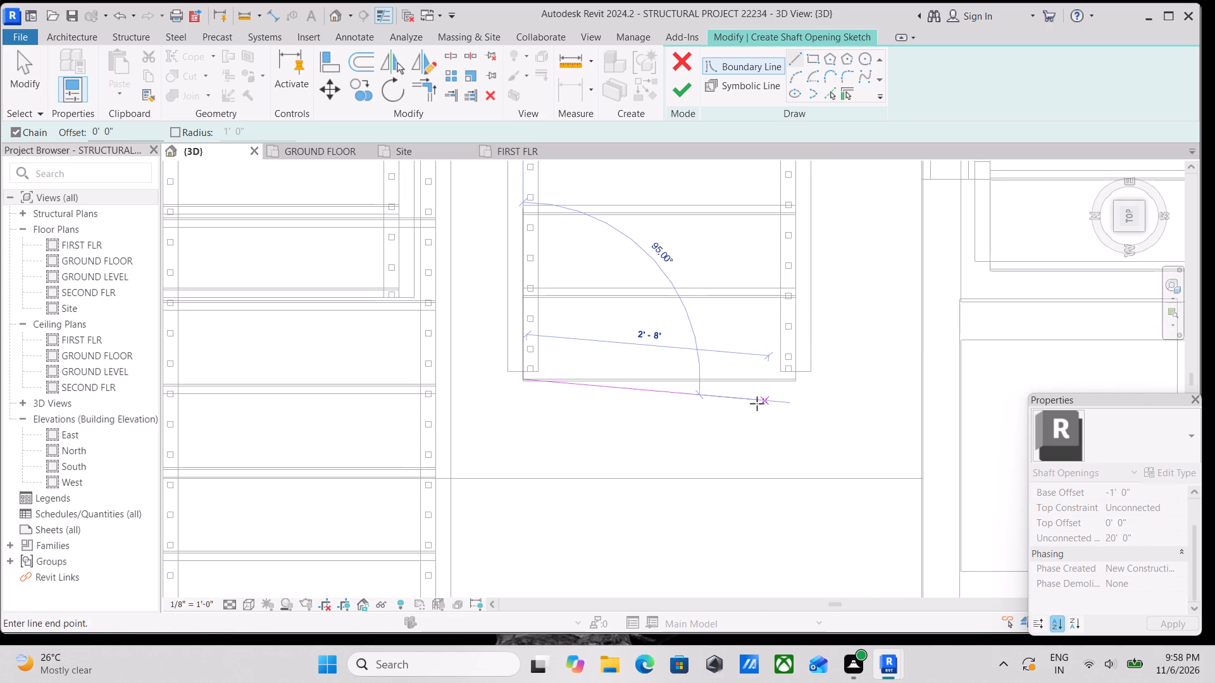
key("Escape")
Sketch the shaft boundary along the stair's bottom riser edge, about 1 1/4" back to the railing end and 2" out to its outer edge.
scroll(532, 394, "up", 9)
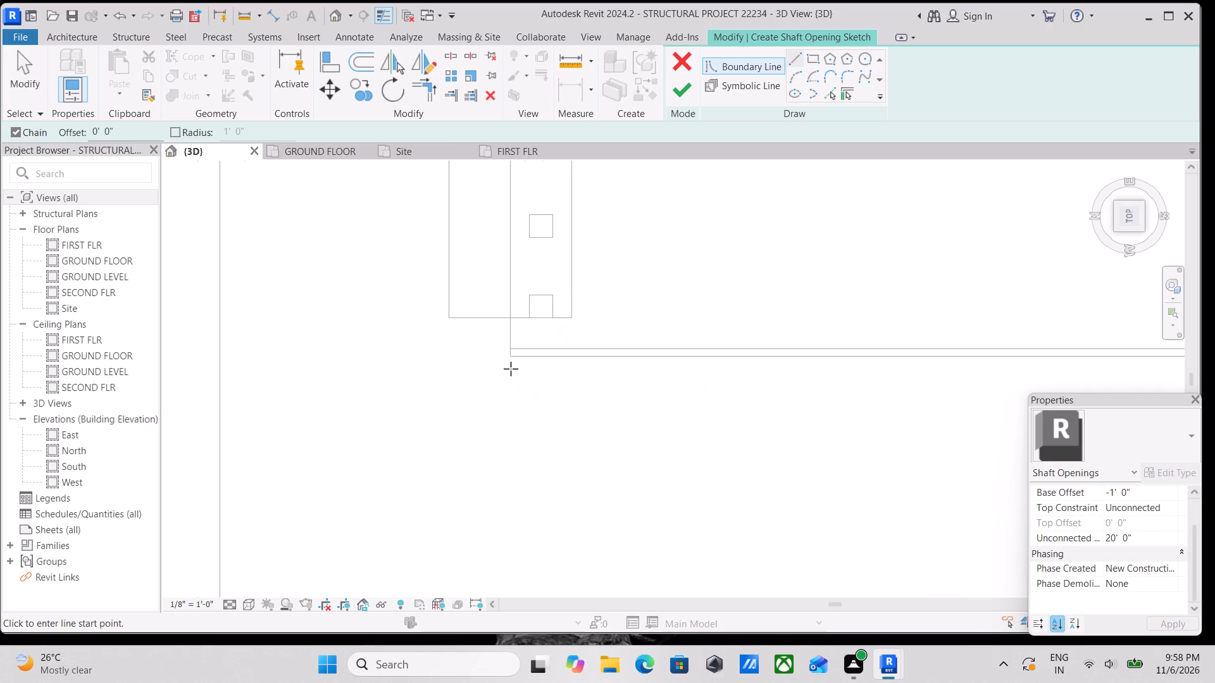
scroll(511, 369, "up", 5)
left_click(508, 349)
middle_click_drag(666, 352, 354, 375)
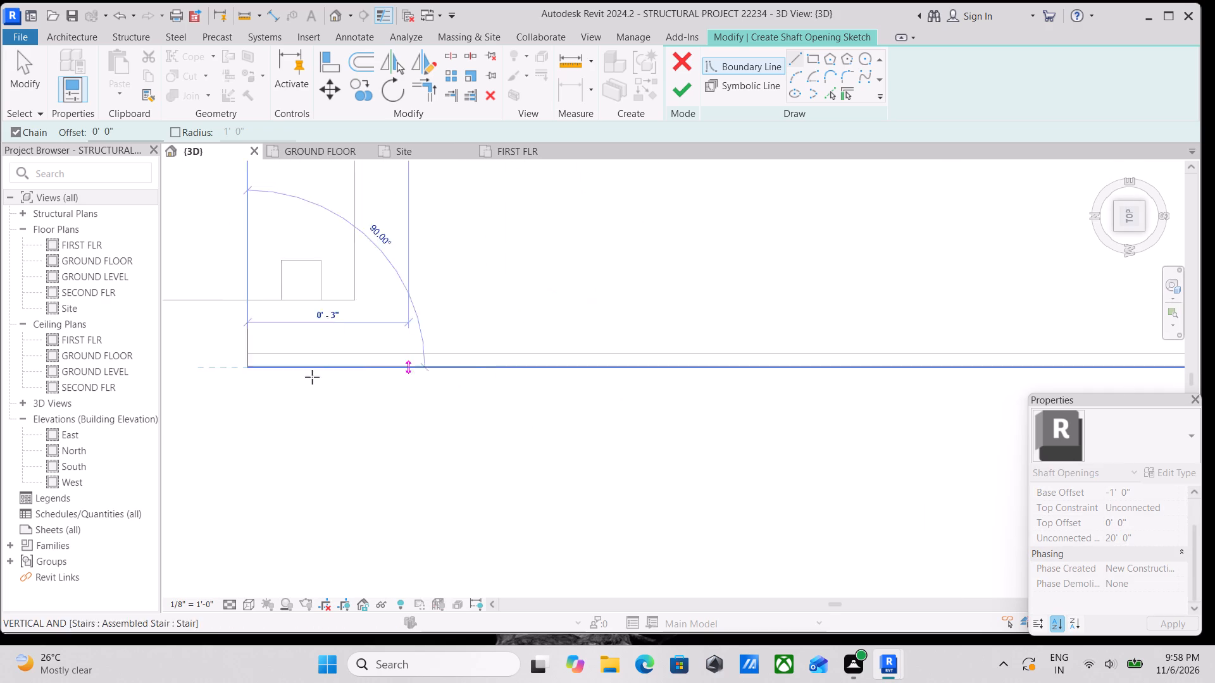
scroll(639, 381, "down", 5)
middle_click_drag(638, 381, 323, 376)
scroll(783, 386, "down", 3)
middle_click_drag(782, 385, 549, 403)
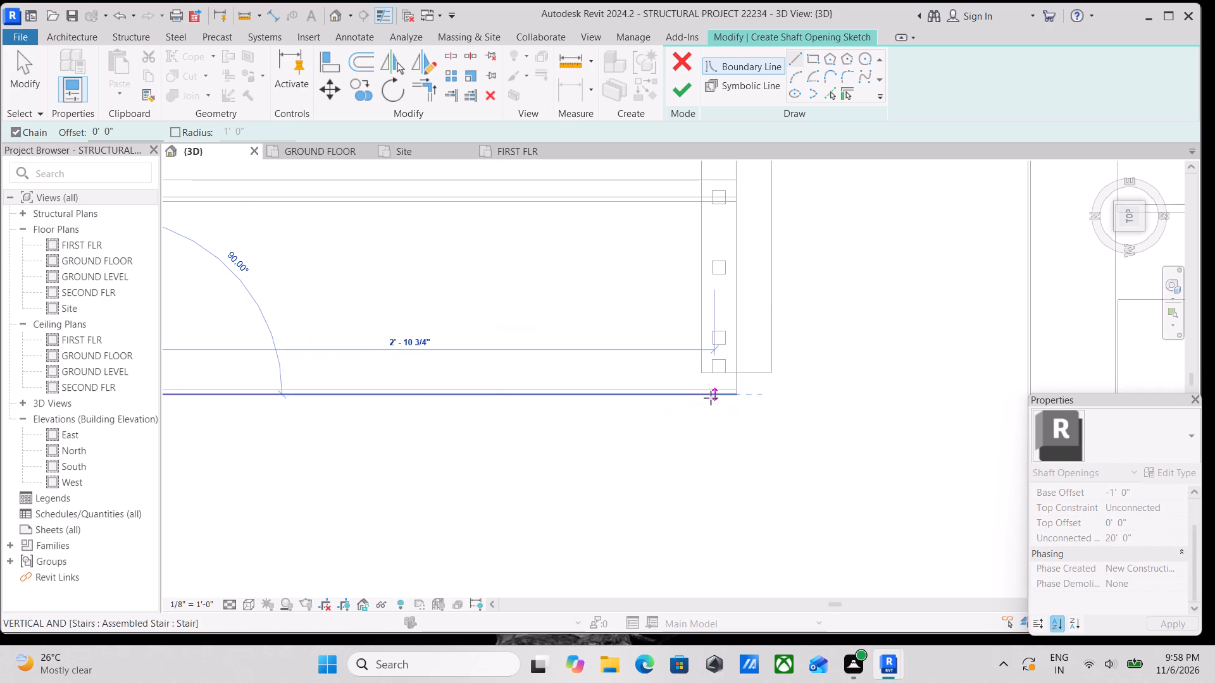
scroll(712, 398, "up", 5)
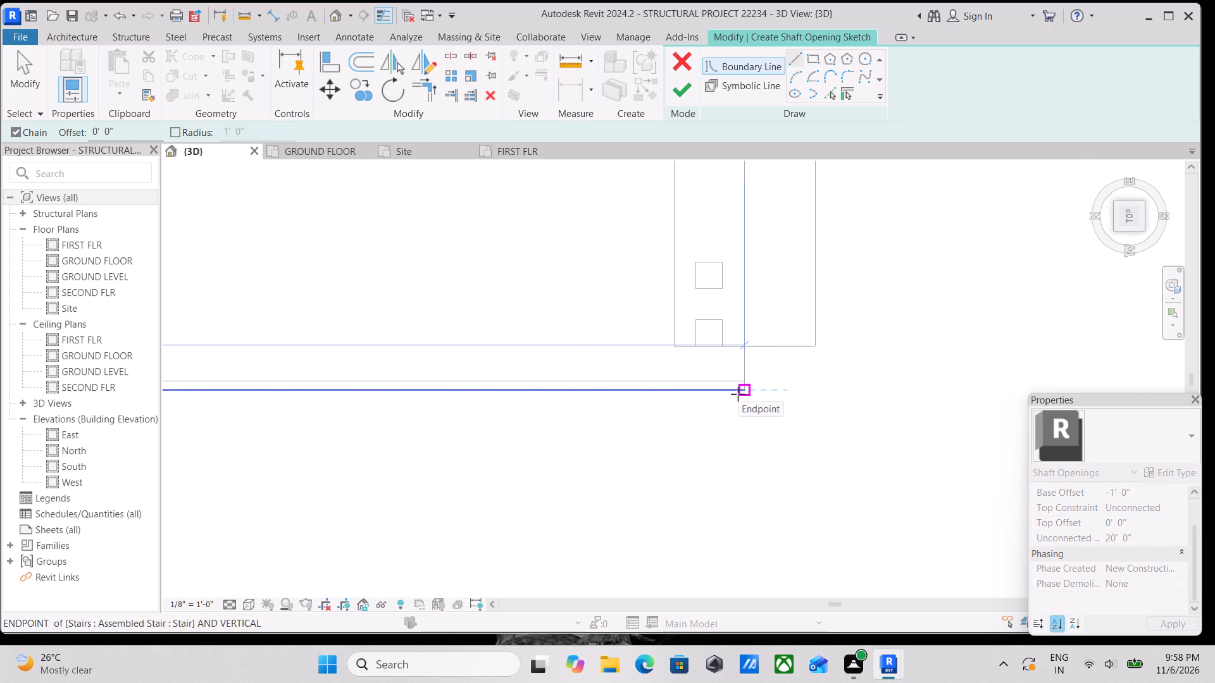
left_click(741, 393)
left_click(743, 348)
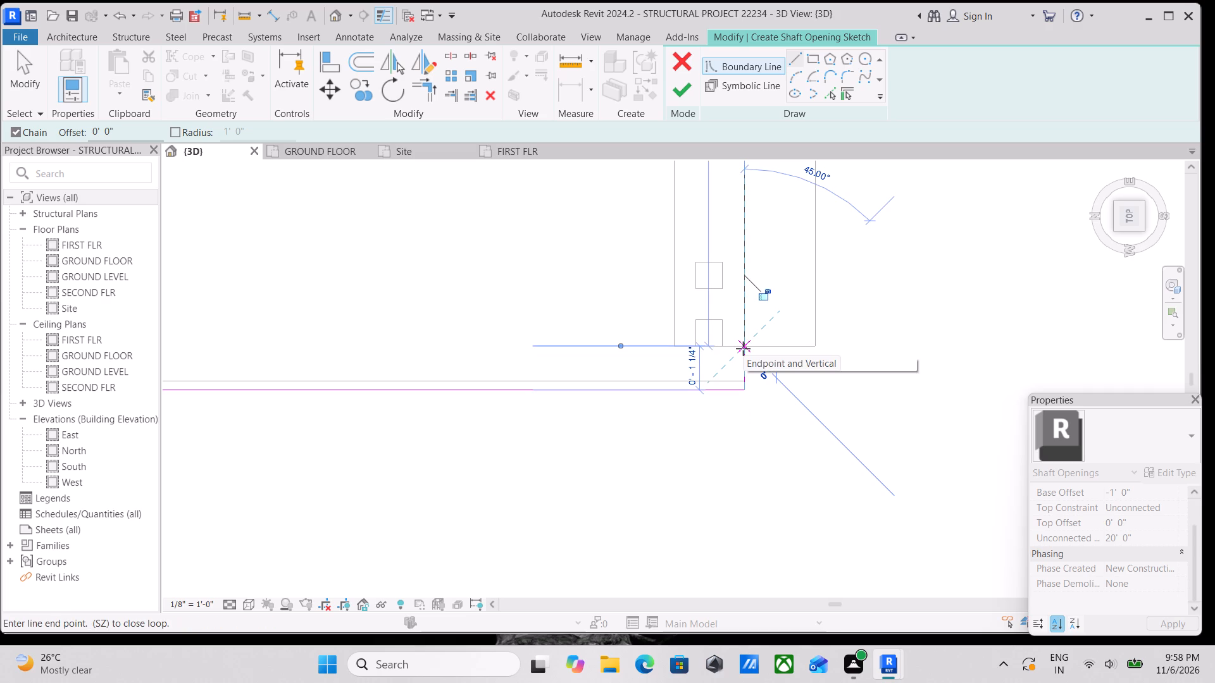
left_click(819, 343)
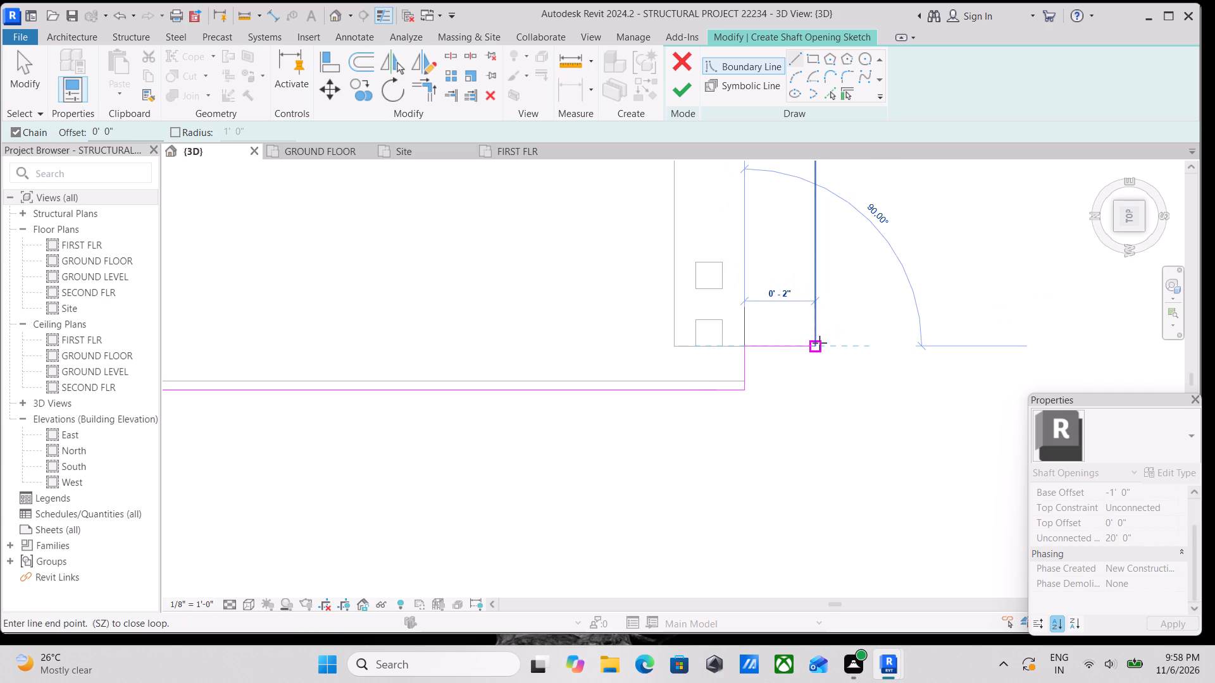
Draw the shaft boundary's long side along the outer railing edge on the stair's south side, up to the landing railing.
scroll(822, 262, "down", 3)
middle_click_drag(823, 272, 847, 405)
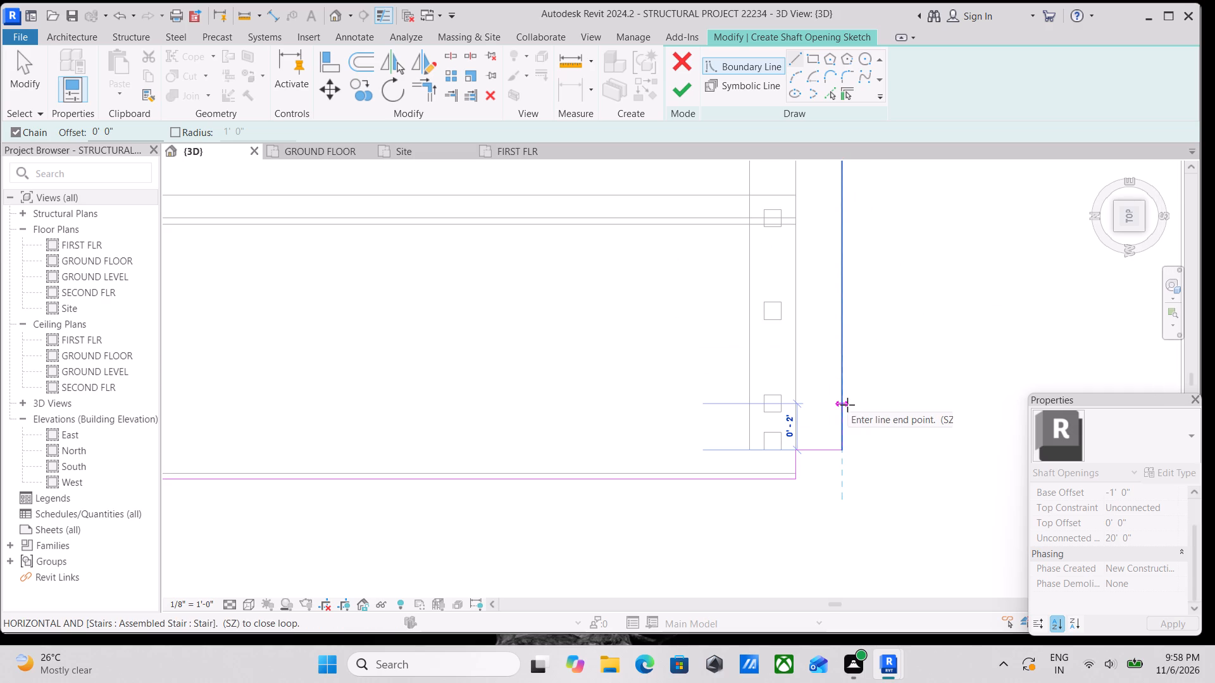
scroll(847, 405, "down", 2)
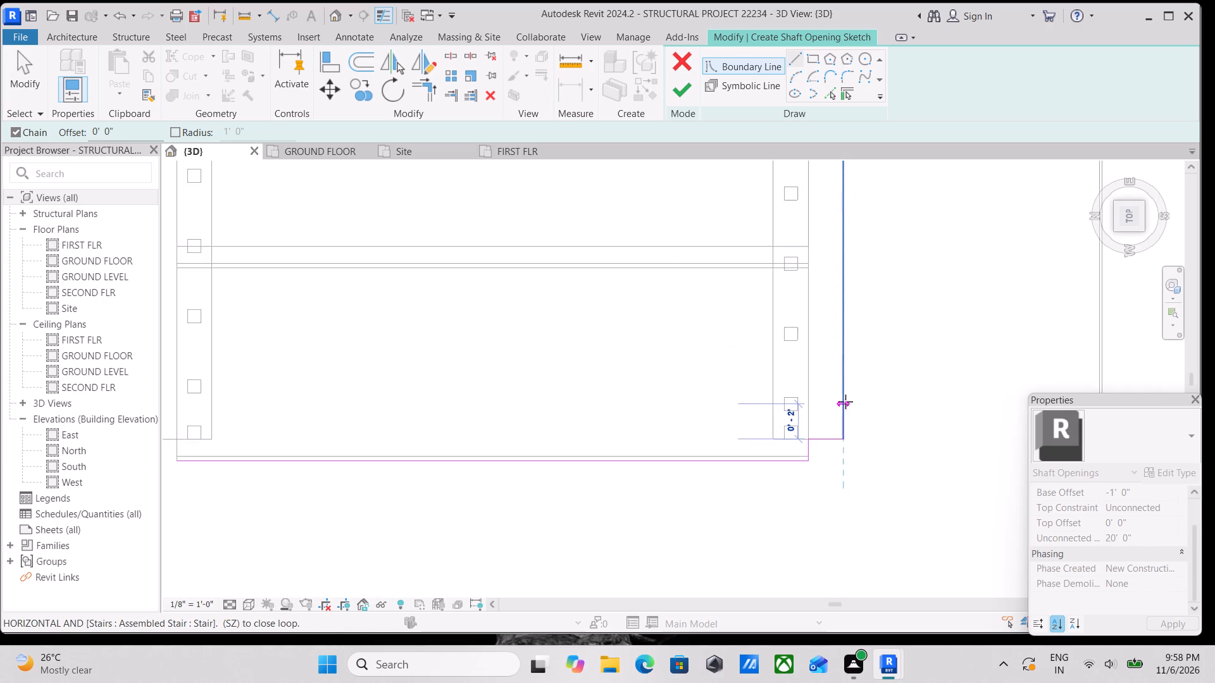
scroll(834, 302, "down", 2)
middle_click_drag(856, 314, 914, 422)
scroll(905, 356, "up", 1)
scroll(915, 289, "down", 3)
middle_click_drag(915, 289, 915, 443)
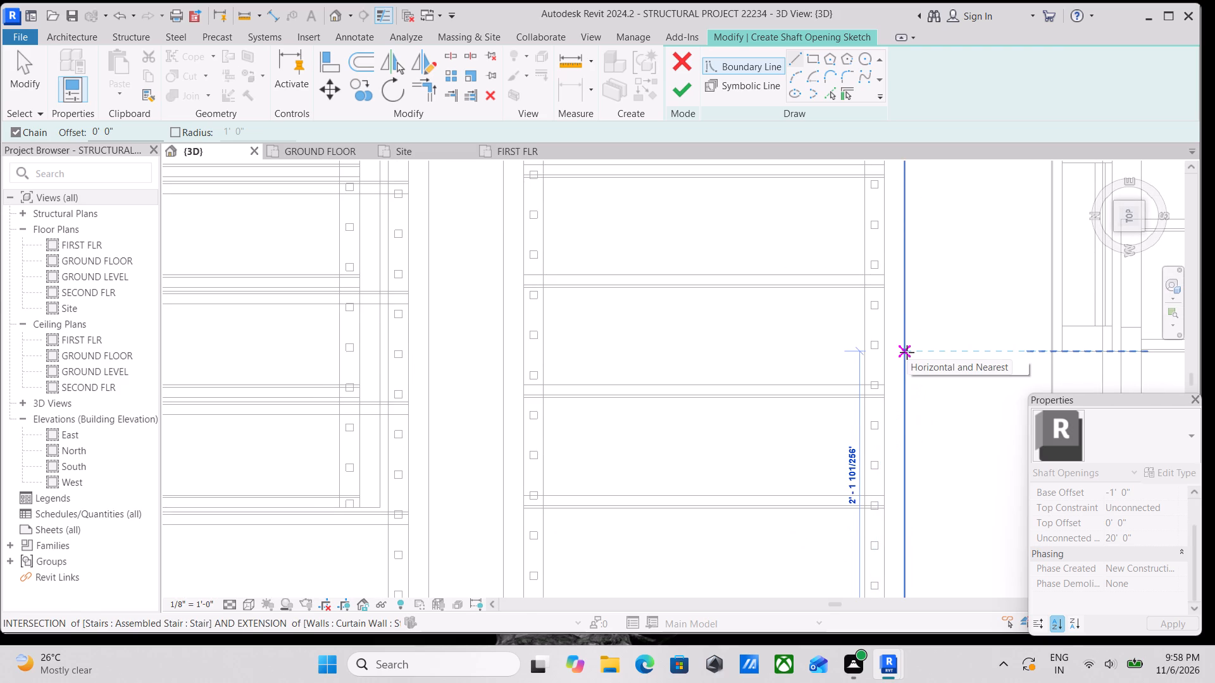
scroll(899, 326, "down", 1)
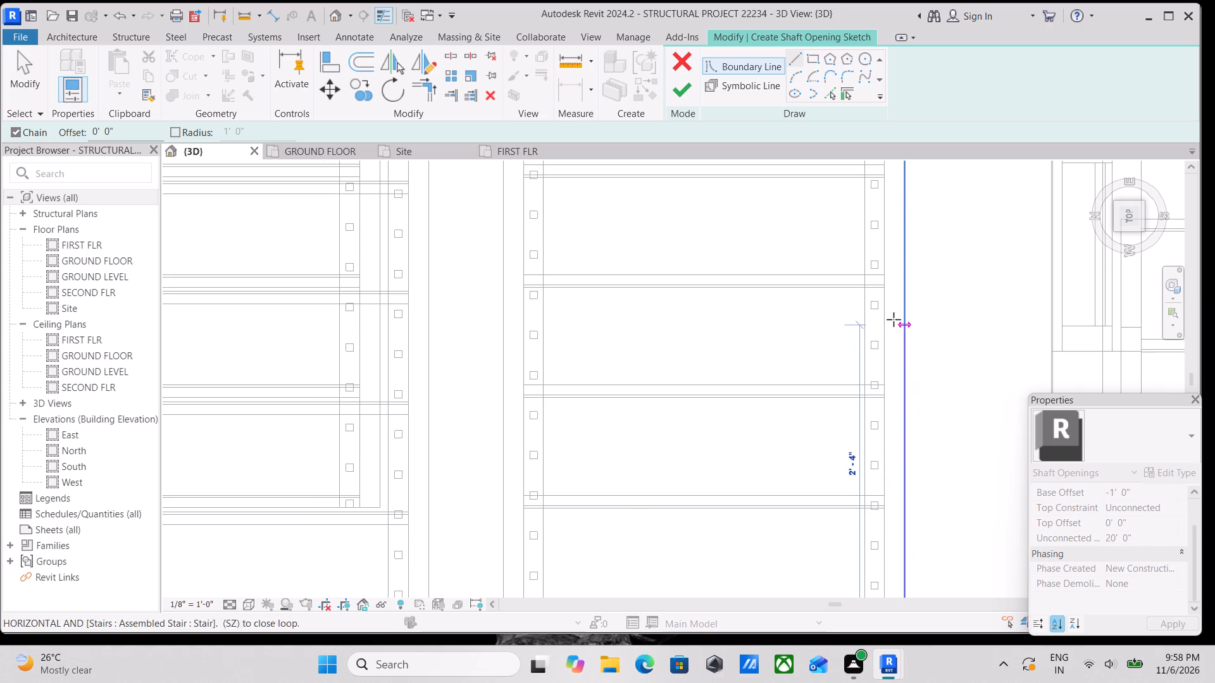
scroll(894, 319, "down", 2)
middle_click_drag(894, 319, 913, 443)
scroll(914, 327, "down", 3)
middle_click_drag(916, 333, 933, 443)
scroll(924, 298, "down", 2)
middle_click_drag(924, 302, 930, 372)
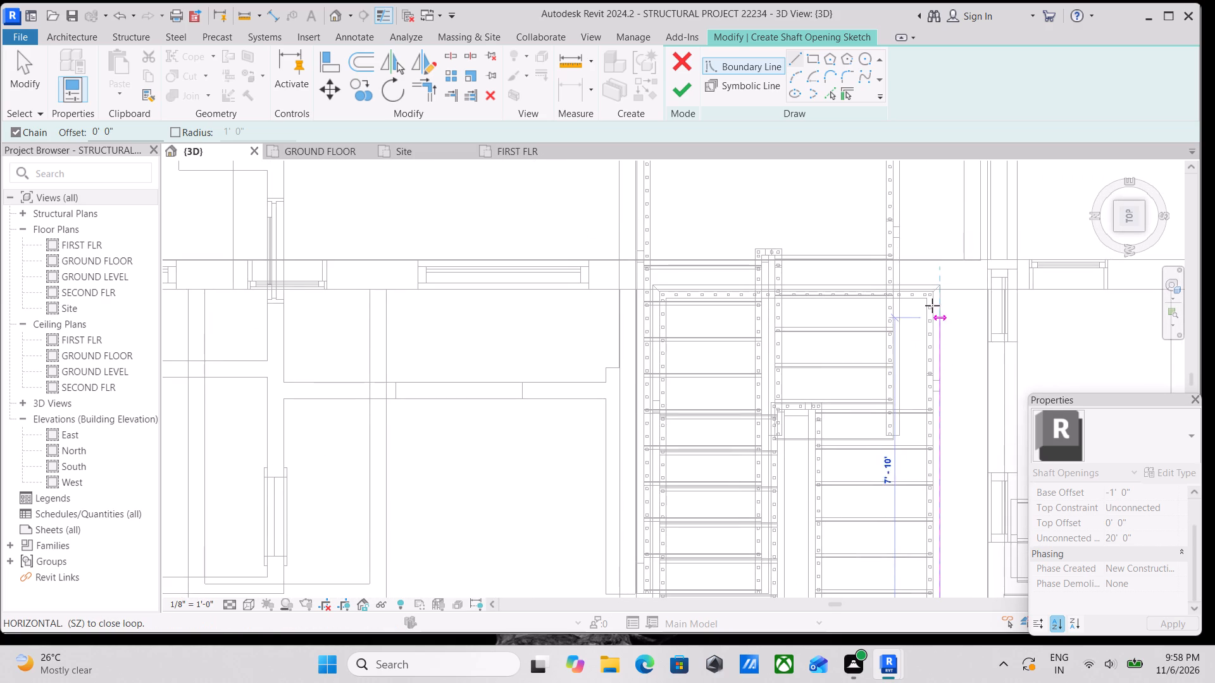
scroll(932, 298, "up", 5)
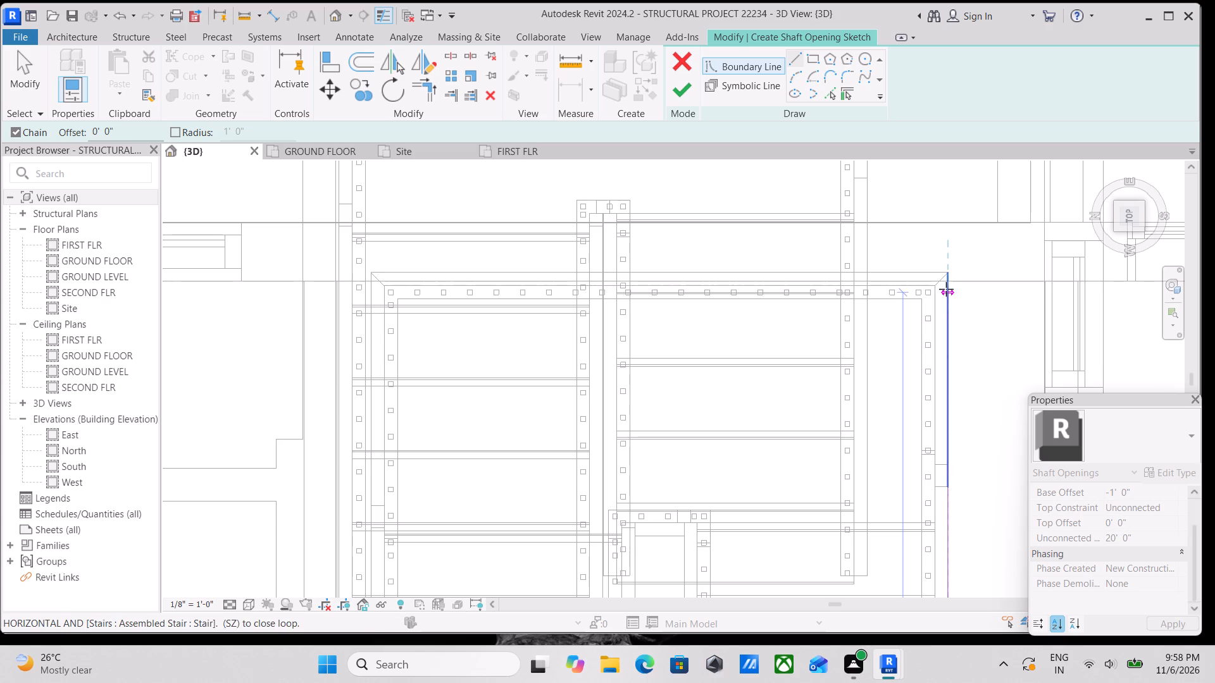
left_click(946, 289)
Draw the shaft boundary about 7' across the landing along its railing, to the outer railing edge on the north side.
middle_click_drag(842, 314, 1040, 309)
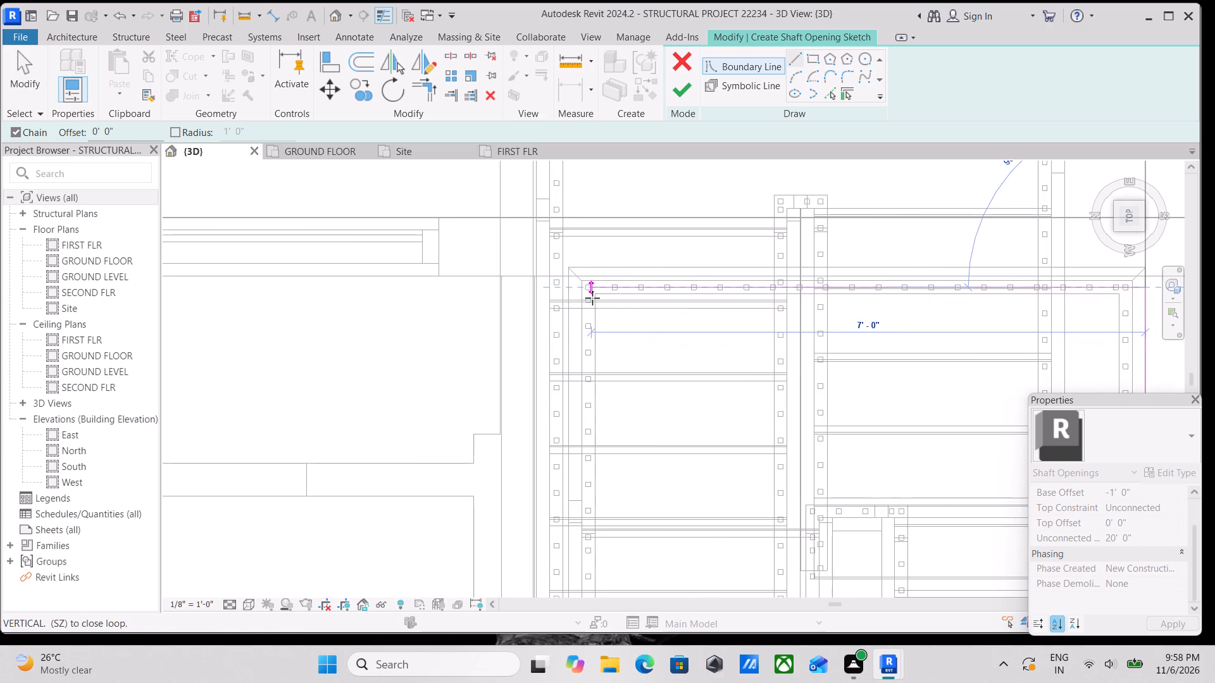
scroll(562, 292, "up", 7)
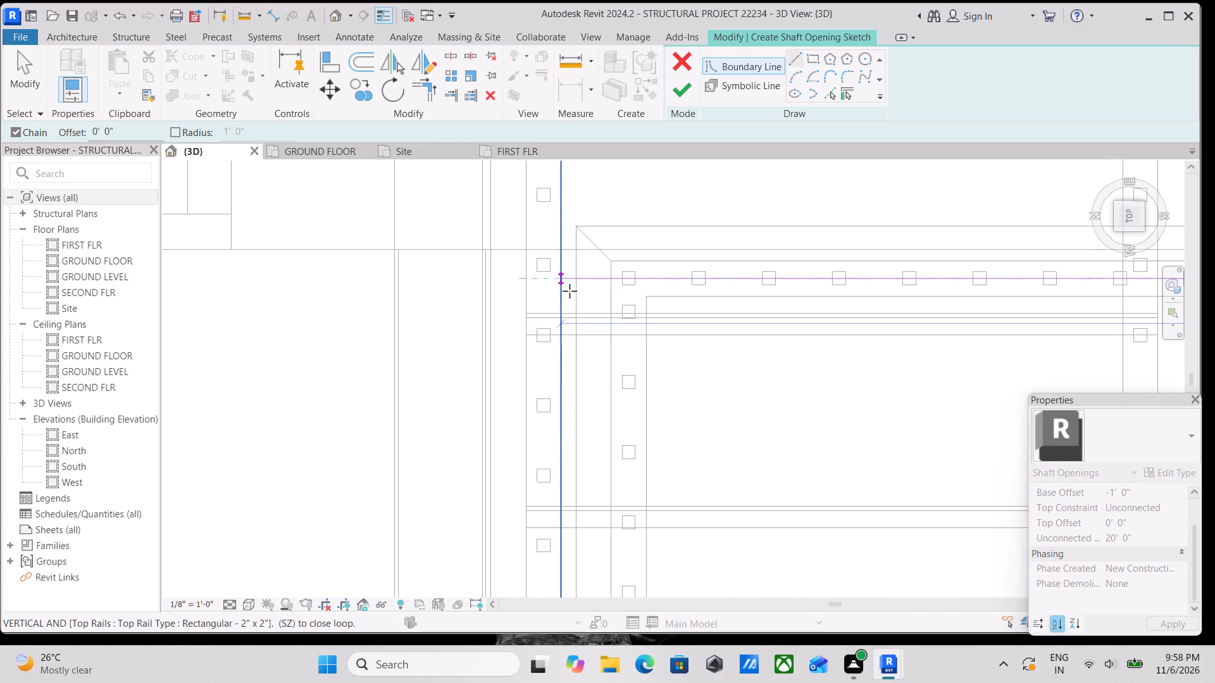
left_click(573, 281)
Draw the shaft boundary's north side from the landing corner down along the outer railing edge of the longer flight.
scroll(593, 346, "down", 2)
middle_click_drag(592, 345, 570, 269)
scroll(560, 315, "down", 2)
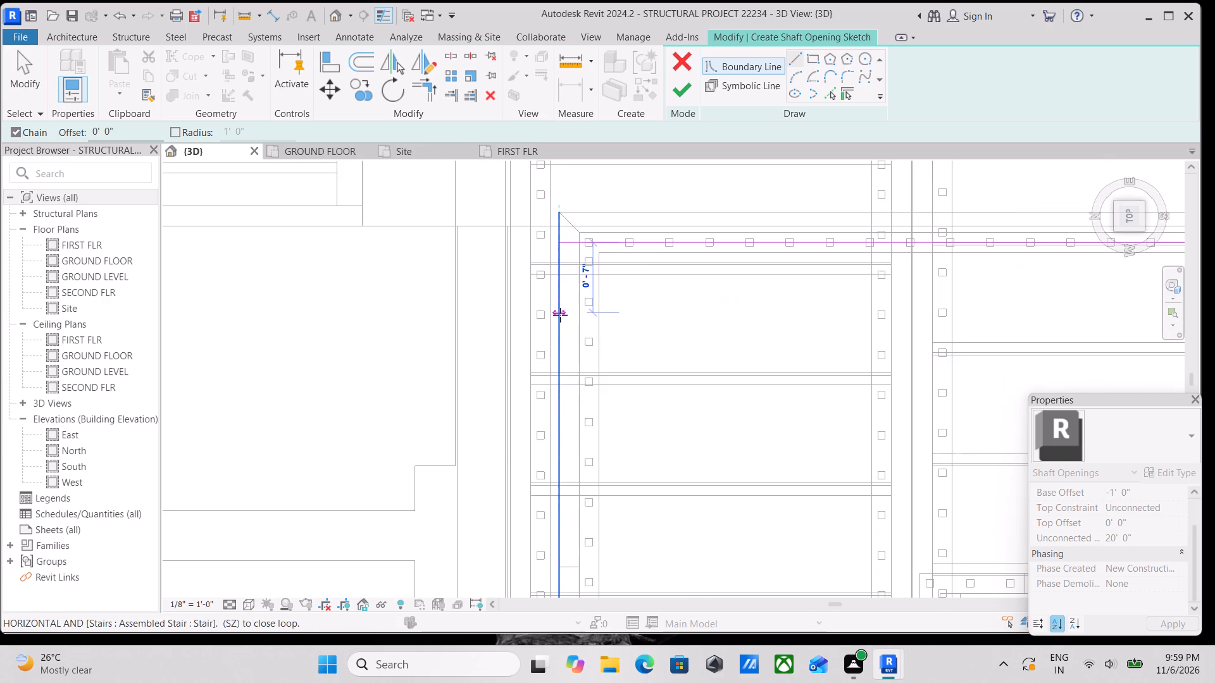
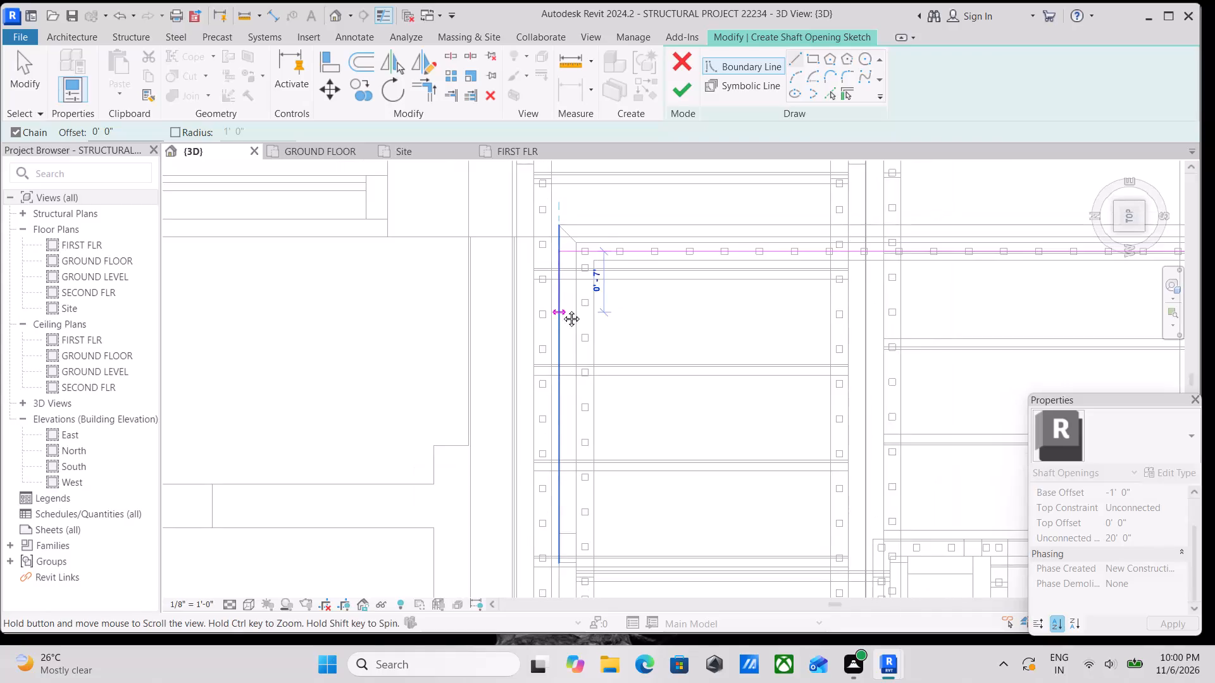
End the shaft boundary's north side line along the outer railing edge at the longer flight's bottom corner.
middle_click_drag(562, 309, 582, 255)
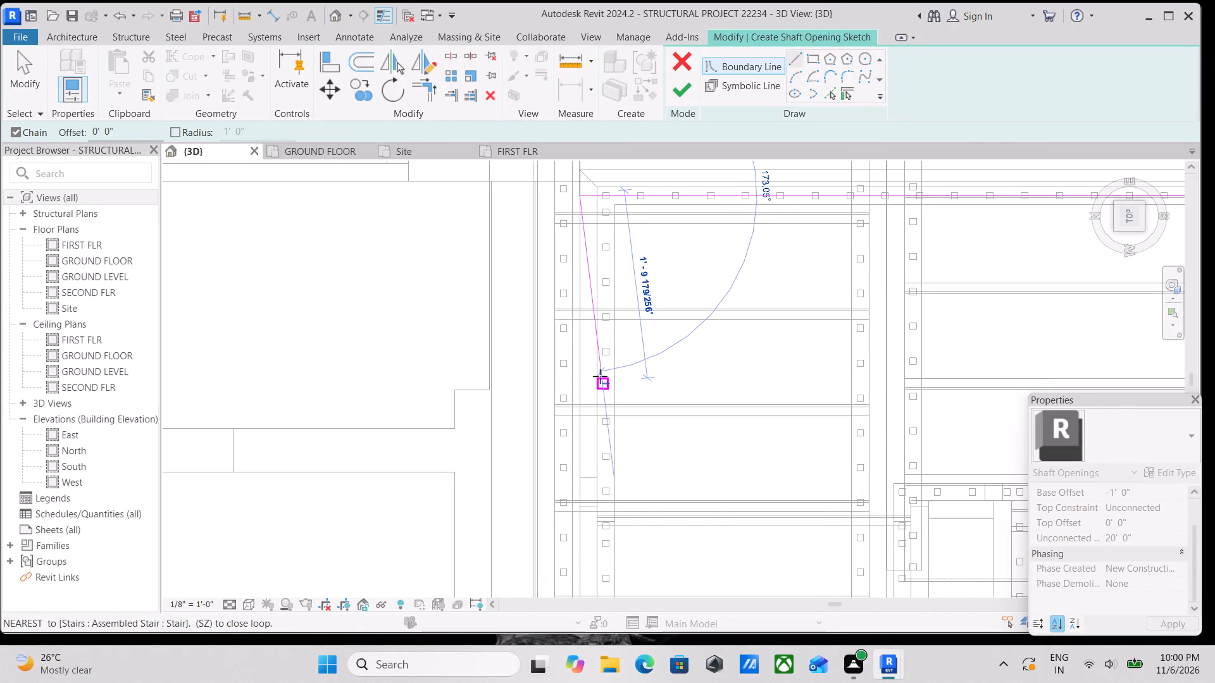
scroll(600, 376, "down", 1)
middle_click_drag(600, 376, 600, 287)
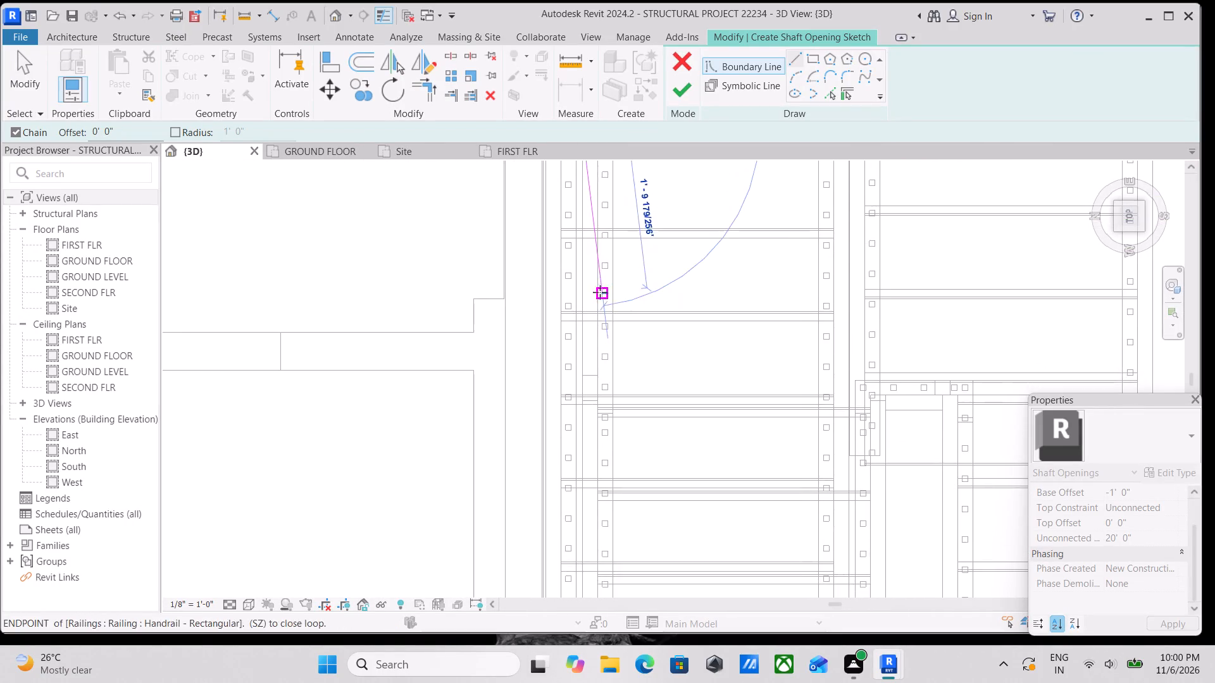
scroll(590, 379, "down", 1)
middle_click_drag(590, 379, 591, 324)
scroll(599, 428, "down", 2)
middle_click_drag(596, 426, 568, 378)
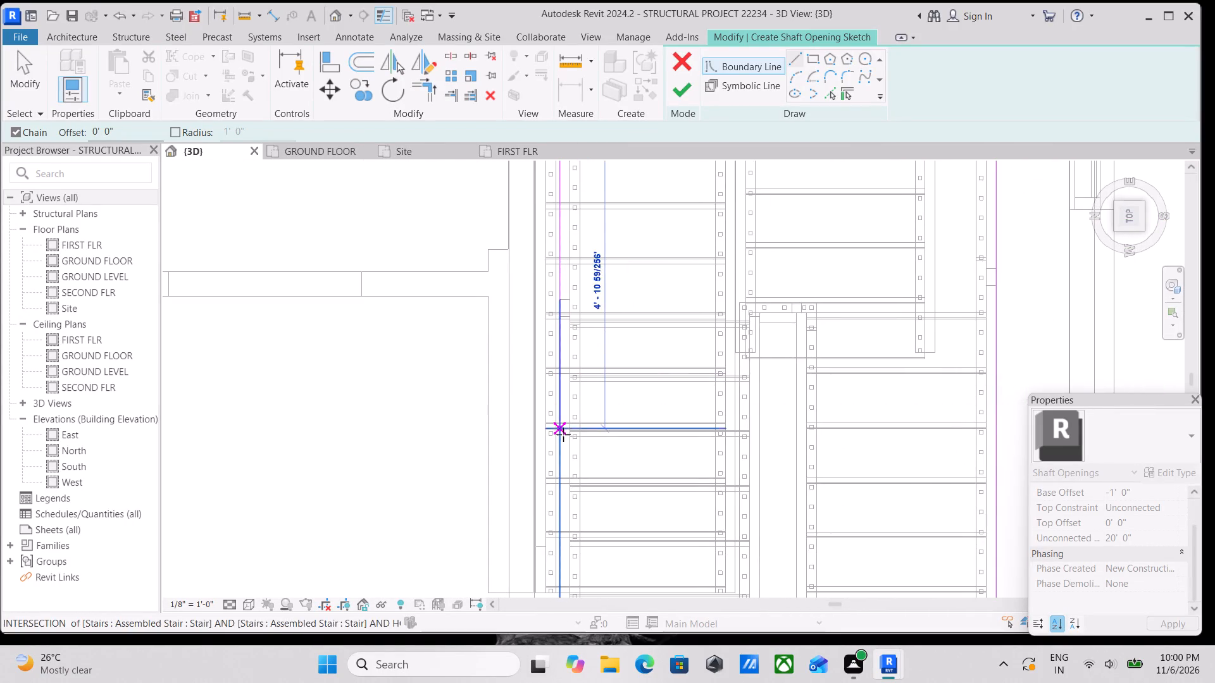
scroll(565, 446, "down", 2)
middle_click_drag(565, 446, 571, 374)
middle_click_drag(569, 388, 578, 317)
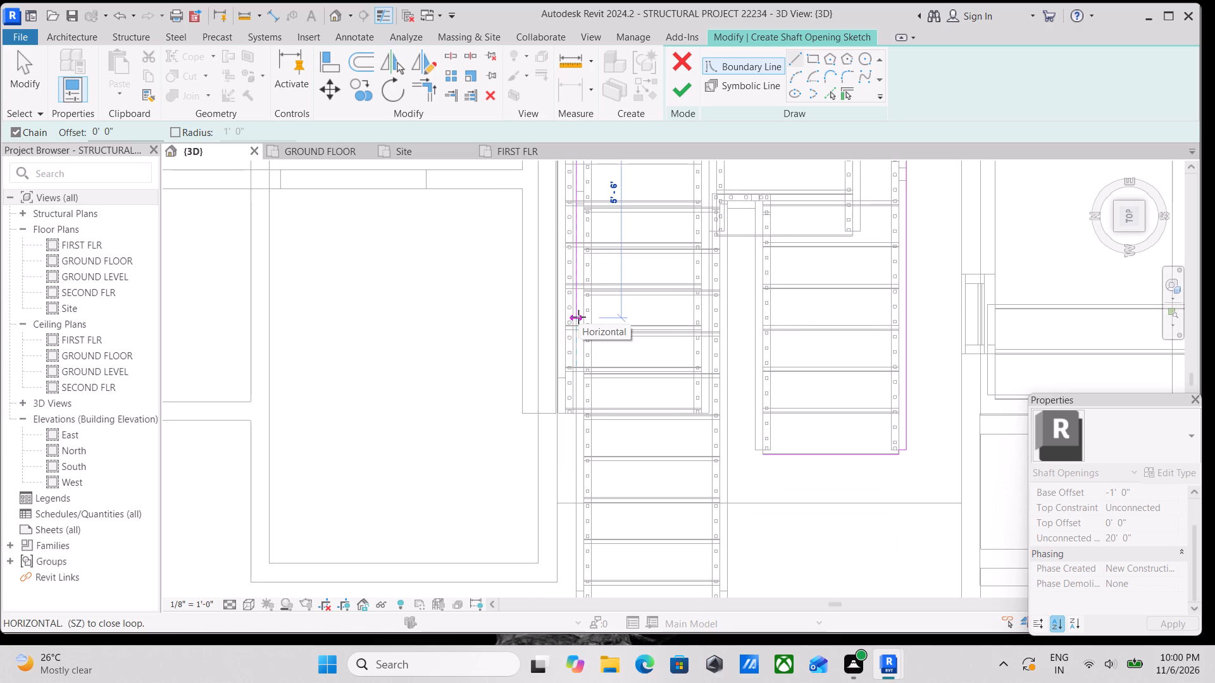
middle_click_drag(578, 317, 598, 255)
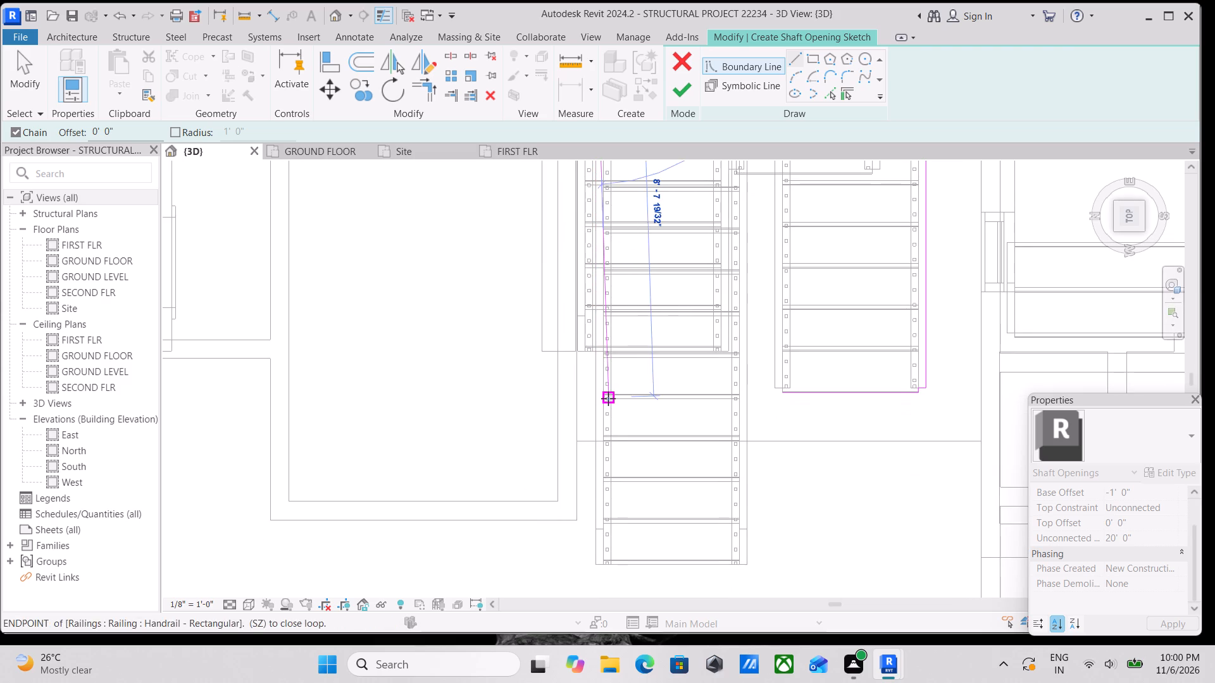
middle_click_drag(608, 398, 601, 294)
scroll(587, 467, "up", 4)
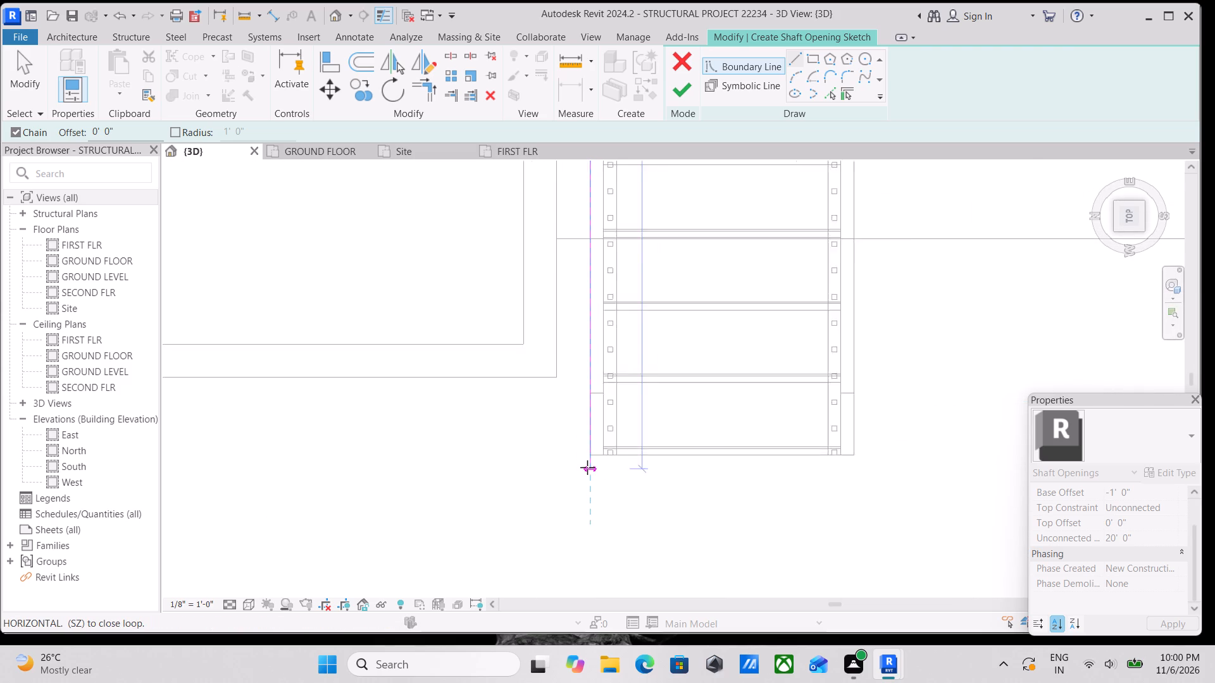
scroll(587, 467, "up", 2)
left_click(589, 448)
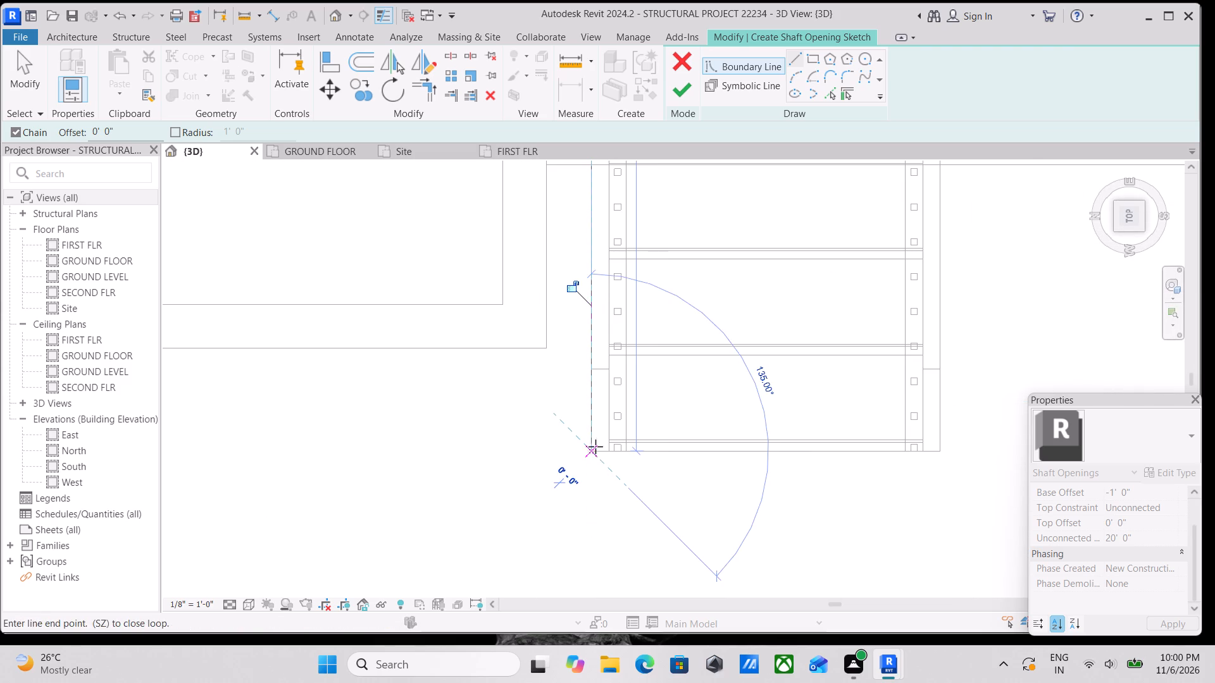
Draw the shaft boundary about 3' 4" across the bottom of the longer flight to its inner railing edge.
middle_click_drag(709, 433, 614, 407)
scroll(764, 437, "down", 2)
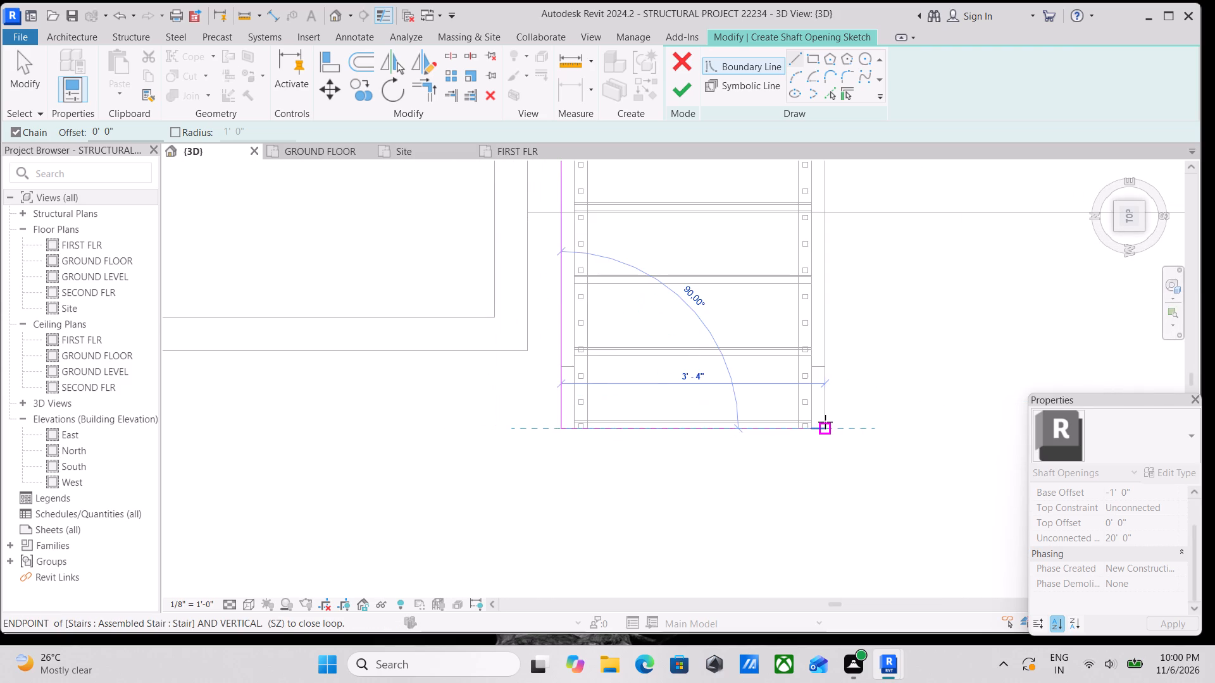
scroll(825, 422, "down", 5)
middle_click_drag(860, 415, 780, 417)
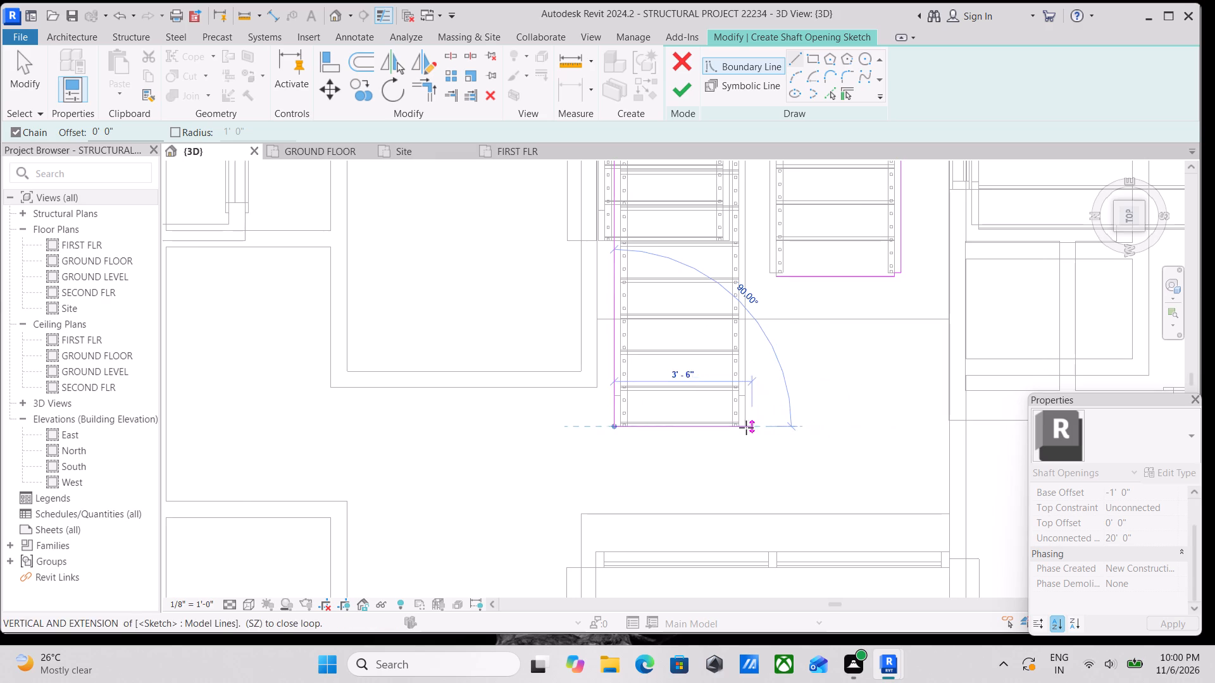
scroll(745, 428, "up", 3)
left_click(745, 428)
Draw the boundary along the longer flight's inner railing edge to the landing railing, then about 7 1/2" across the gap between flights.
scroll(740, 340, "down", 1)
middle_click_drag(740, 340, 746, 374)
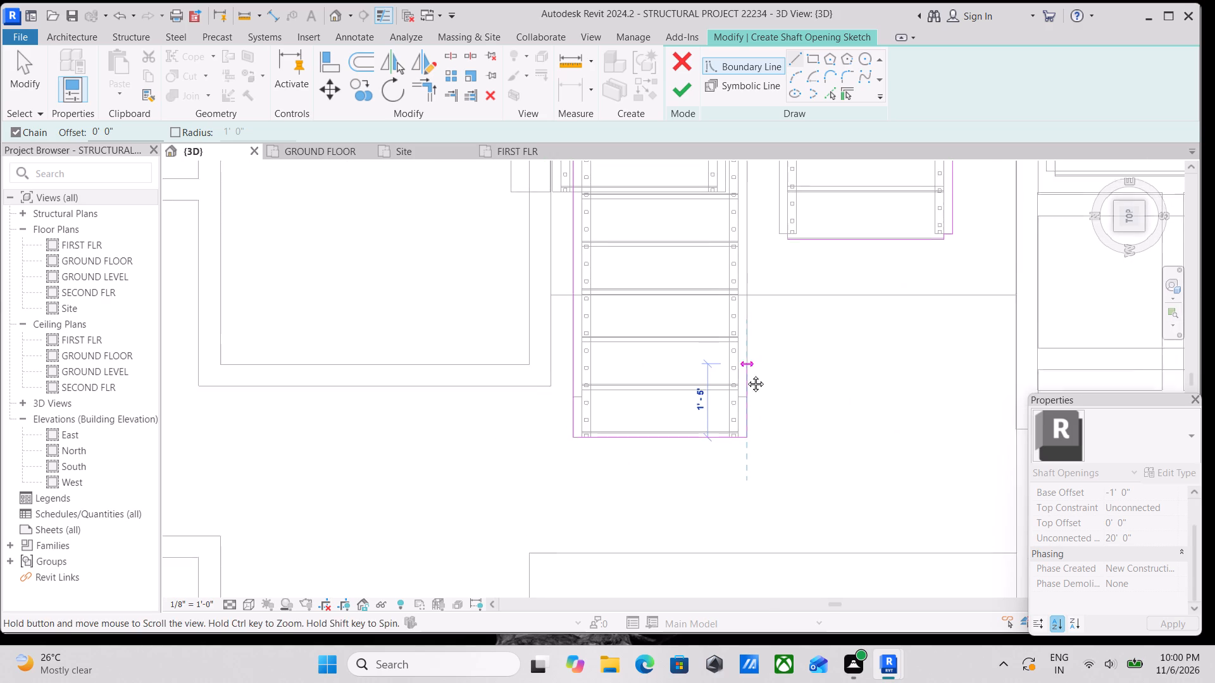
middle_click_drag(746, 374, 748, 376)
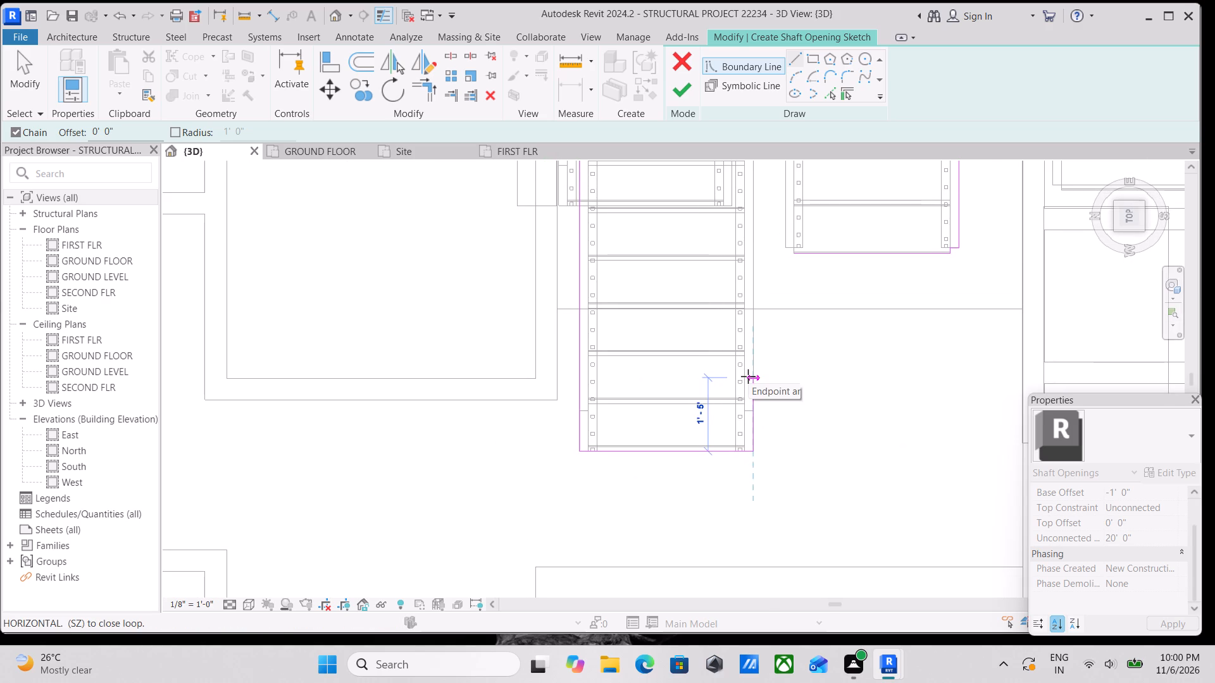
scroll(748, 376, "down", 2)
middle_click_drag(748, 376, 752, 451)
scroll(766, 279, "down", 1)
middle_click_drag(768, 289, 764, 341)
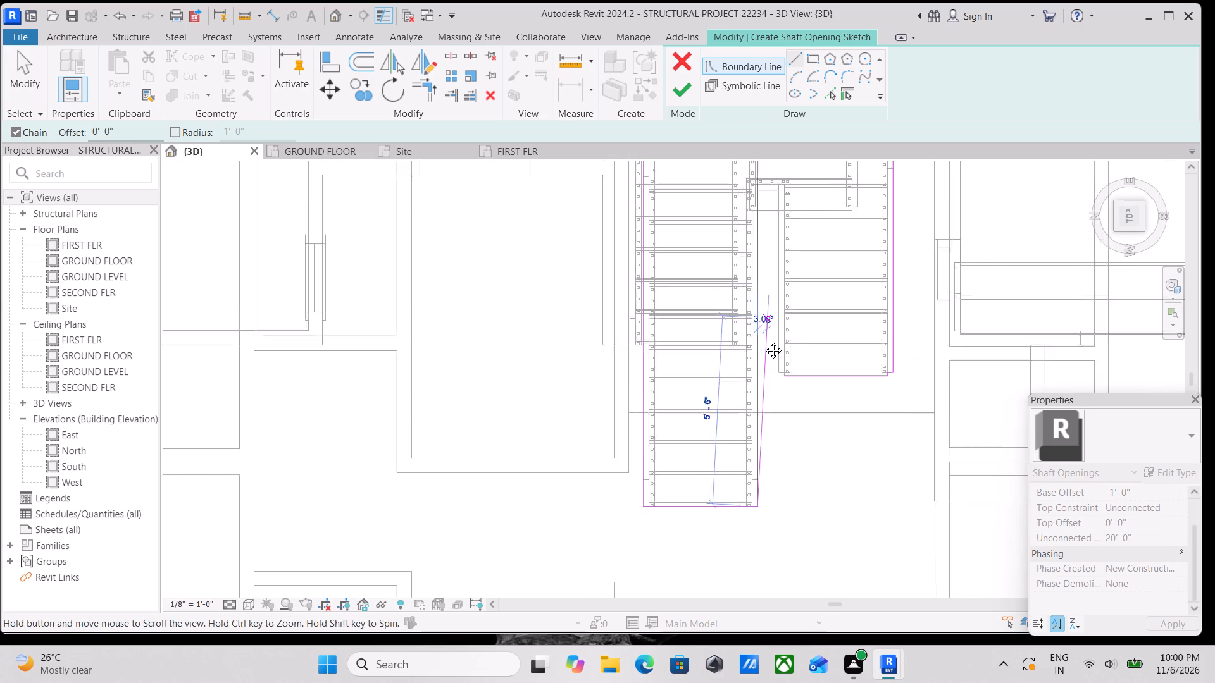
middle_click_drag(764, 341, 752, 391)
scroll(737, 262, "up", 6)
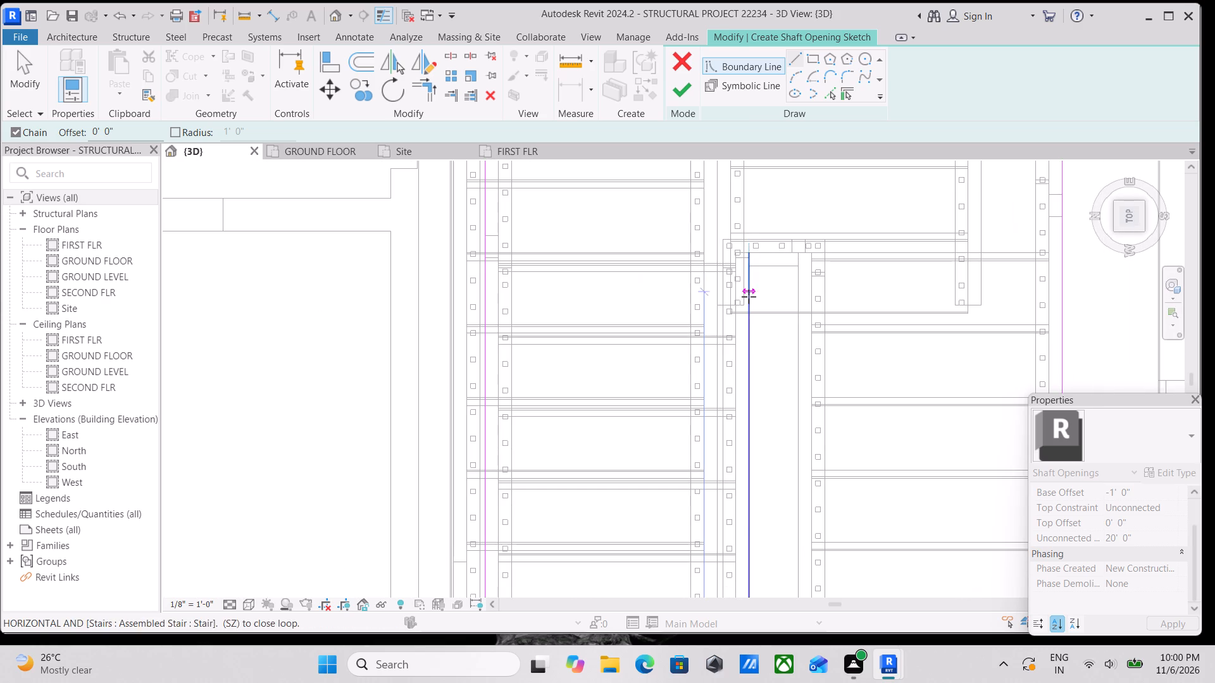
scroll(752, 249, "up", 5)
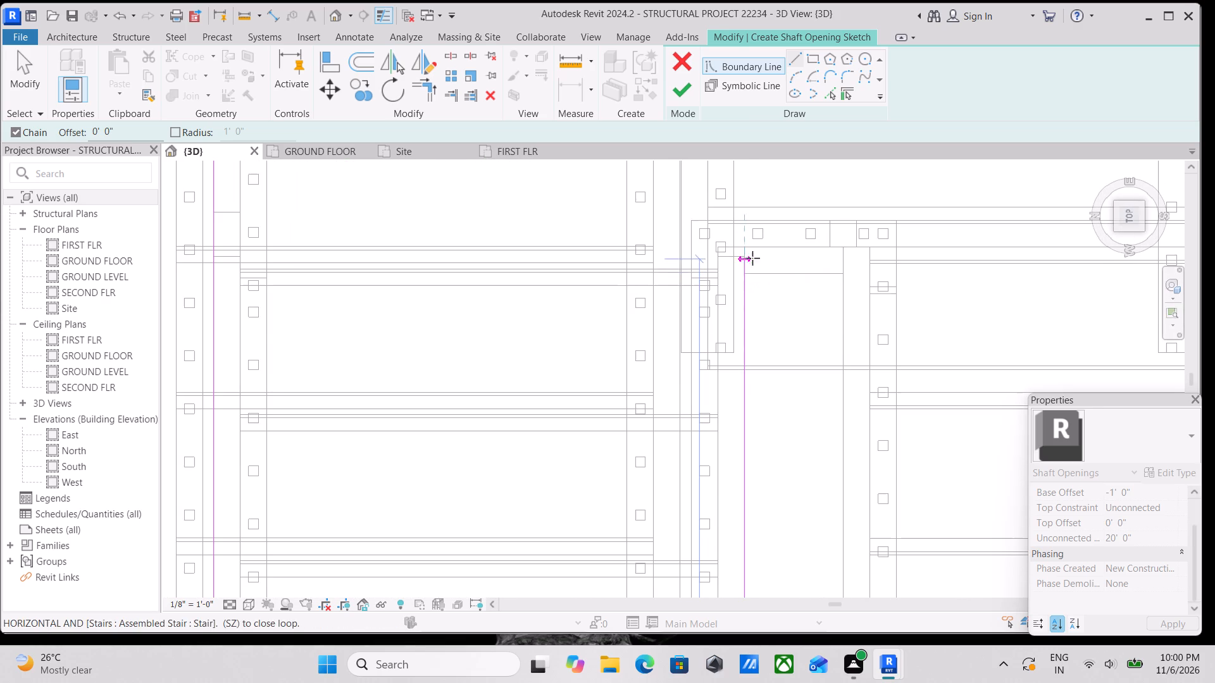
left_click(747, 244)
left_click(842, 249)
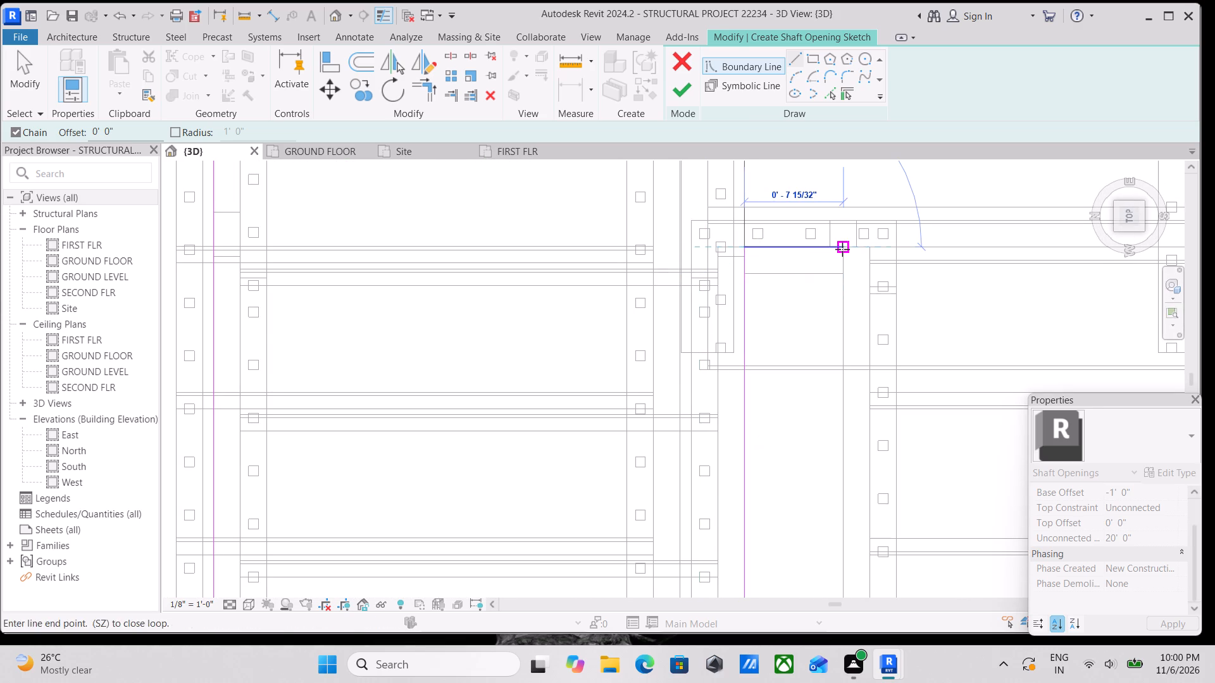
Run the boundary down the shorter flight's inner railing edge and close the loop with a 2" return to the bottom riser line.
scroll(833, 469, "down", 4)
middle_click_drag(833, 469, 829, 360)
scroll(829, 360, "up", 1)
scroll(842, 446, "down", 4)
middle_click_drag(835, 441, 823, 341)
scroll(834, 386, "down", 4)
middle_click_drag(834, 386, 831, 373)
scroll(826, 441, "up", 10)
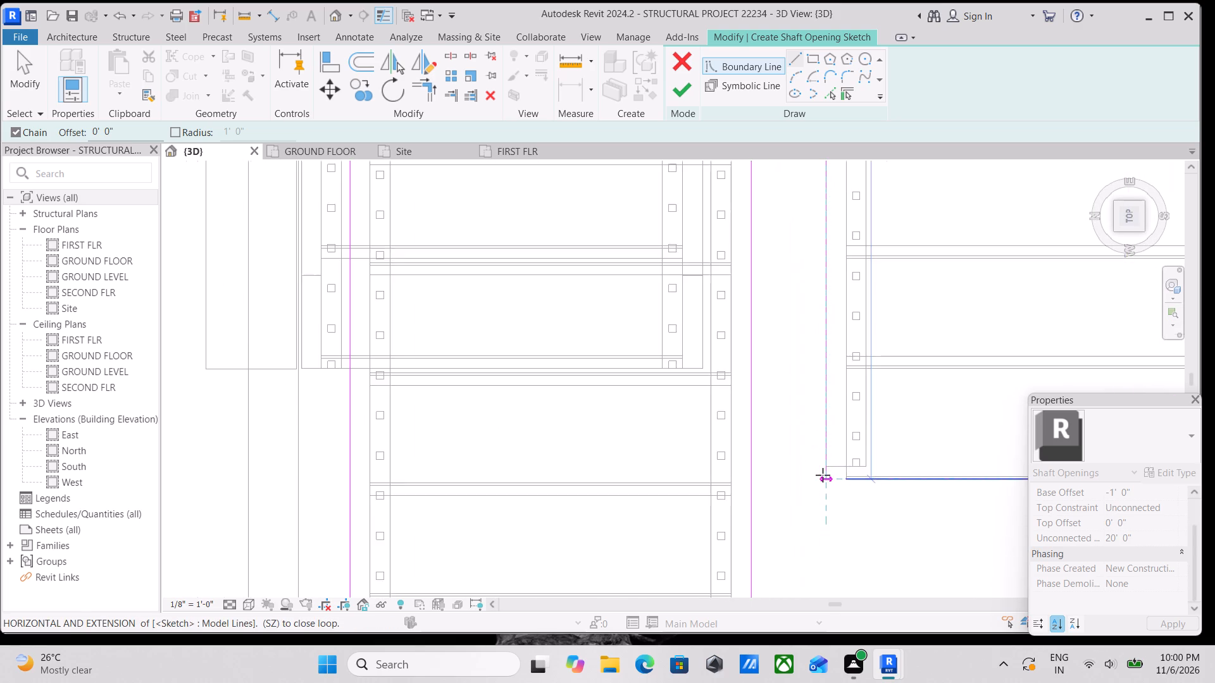
scroll(823, 475, "up", 3)
left_click(825, 463)
left_click(862, 461)
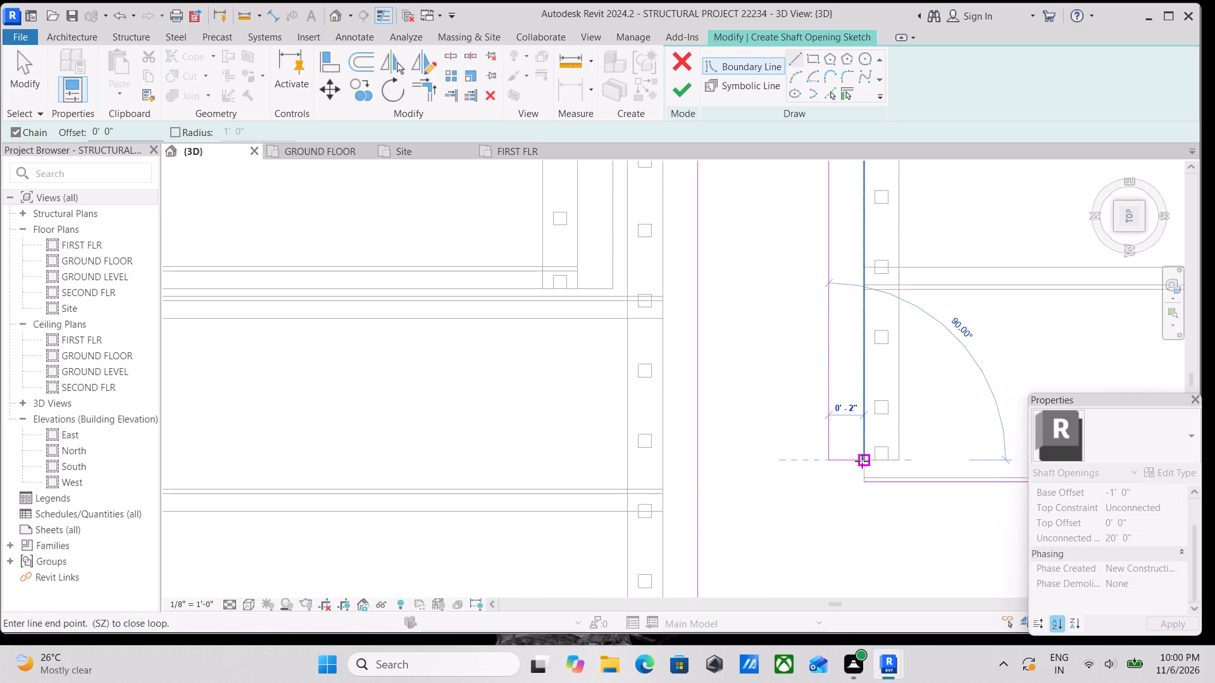
left_click(865, 481)
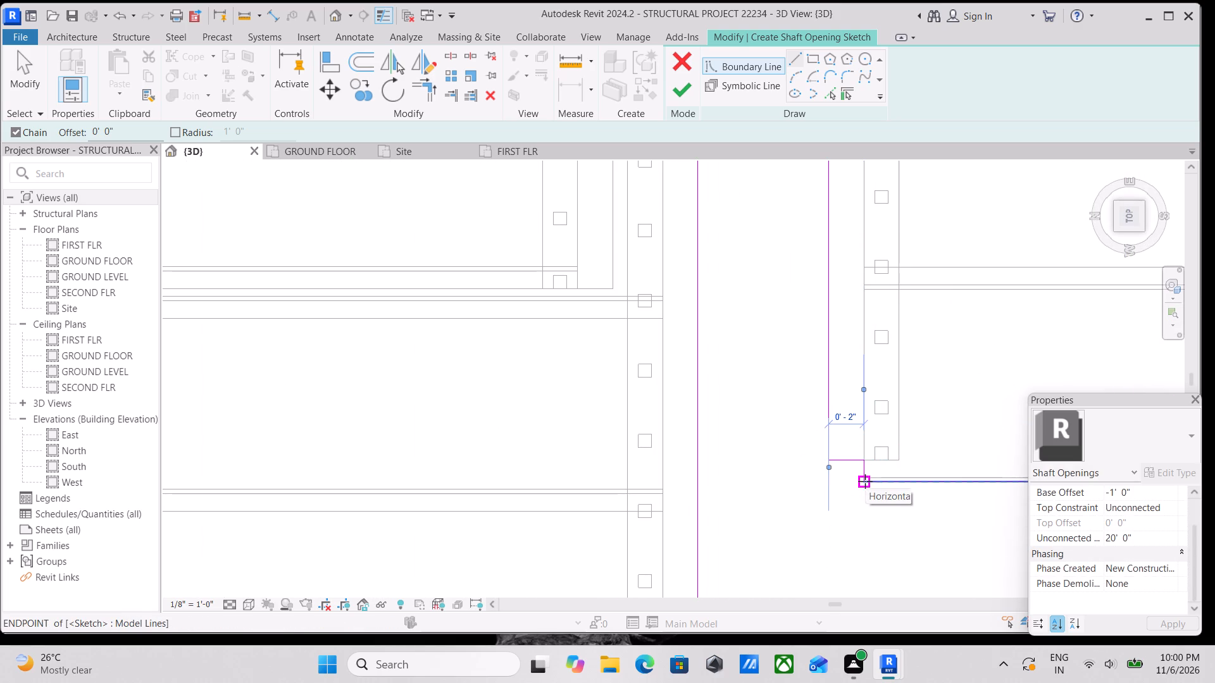
key("Escape")
scroll(865, 481, "down", 3)
key("Escape")
Check the closed boundary around both stair flights and finish the shaft opening sketch.
scroll(813, 471, "down", 3)
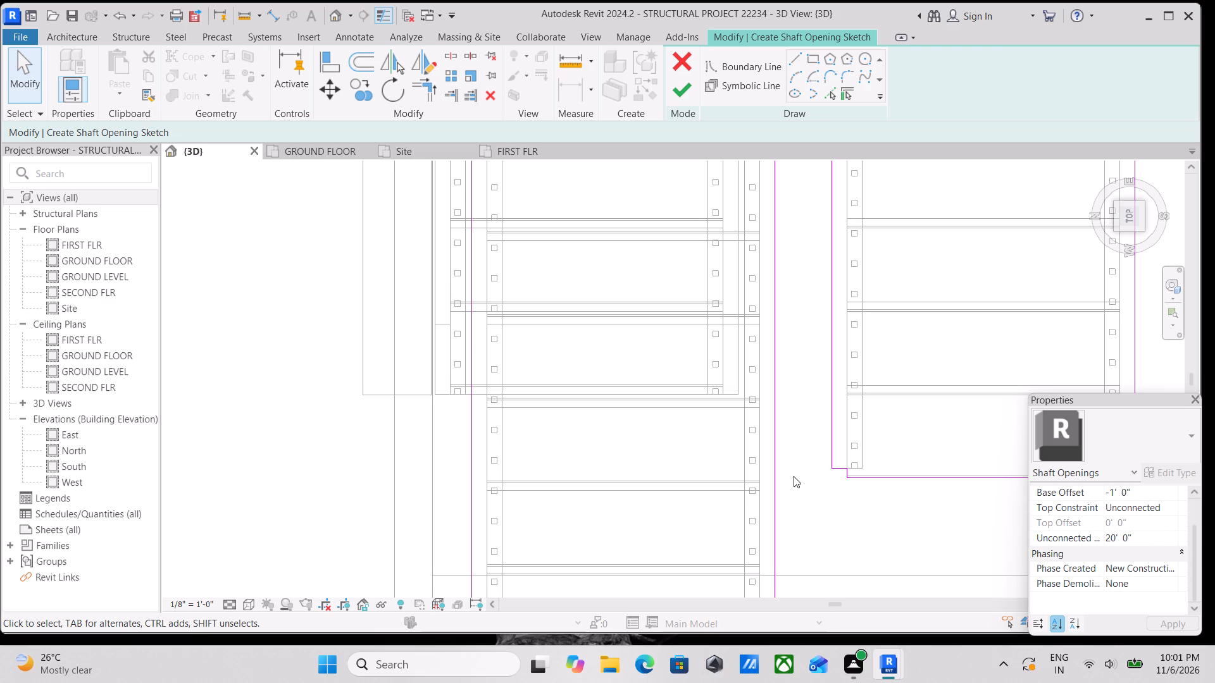
scroll(794, 476, "down", 3)
scroll(727, 449, "down", 3)
middle_click_drag(727, 449, 755, 501)
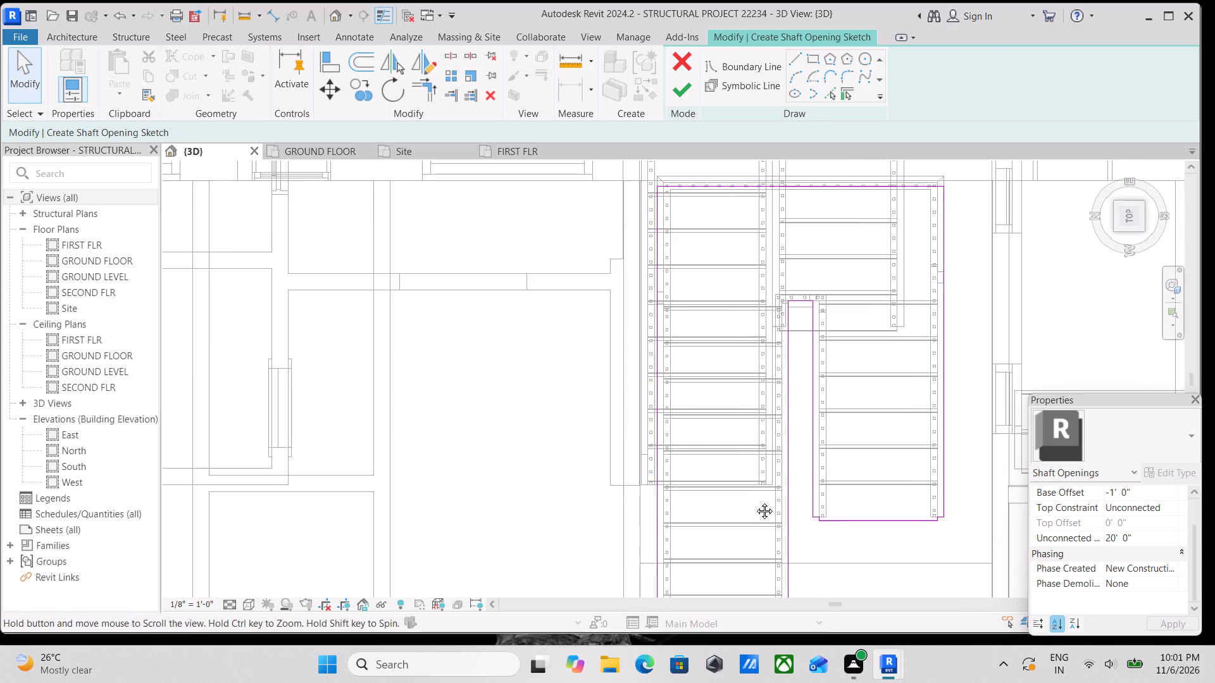
middle_click_drag(755, 501, 755, 500)
scroll(742, 485, "up", 1)
right_click_drag(668, 173, 681, 174)
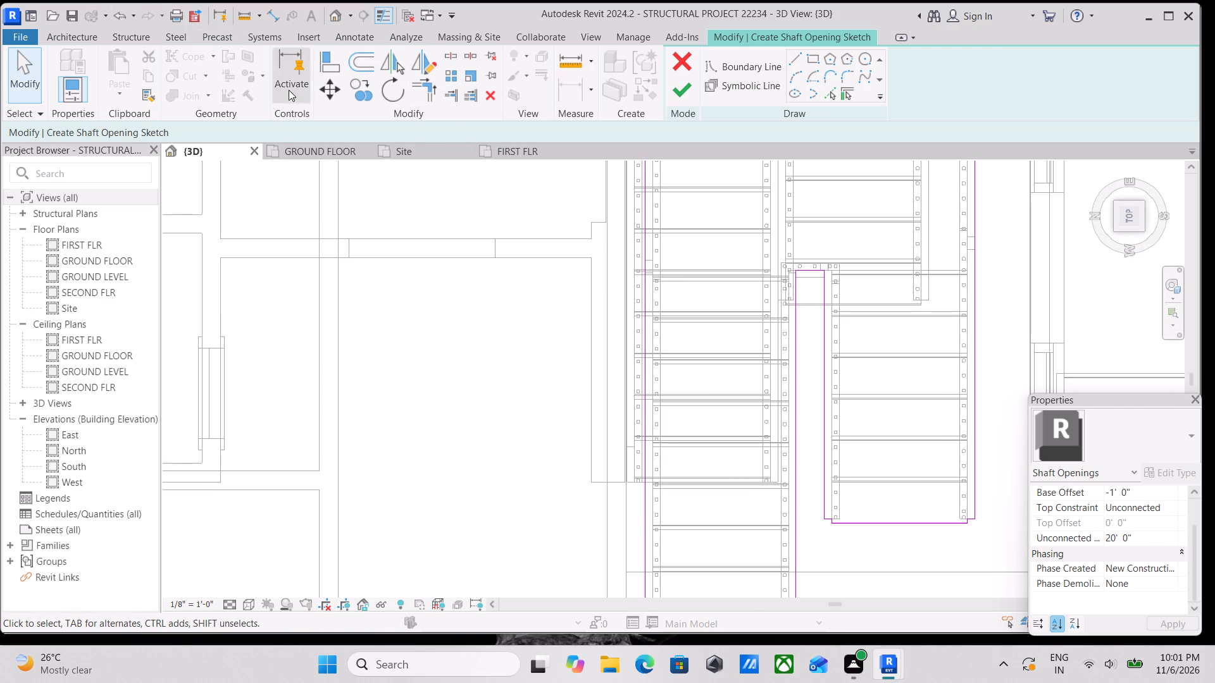
left_click(682, 97)
Switch the 3D view from wireframe to a shaded visual style.
scroll(739, 219, "down", 3)
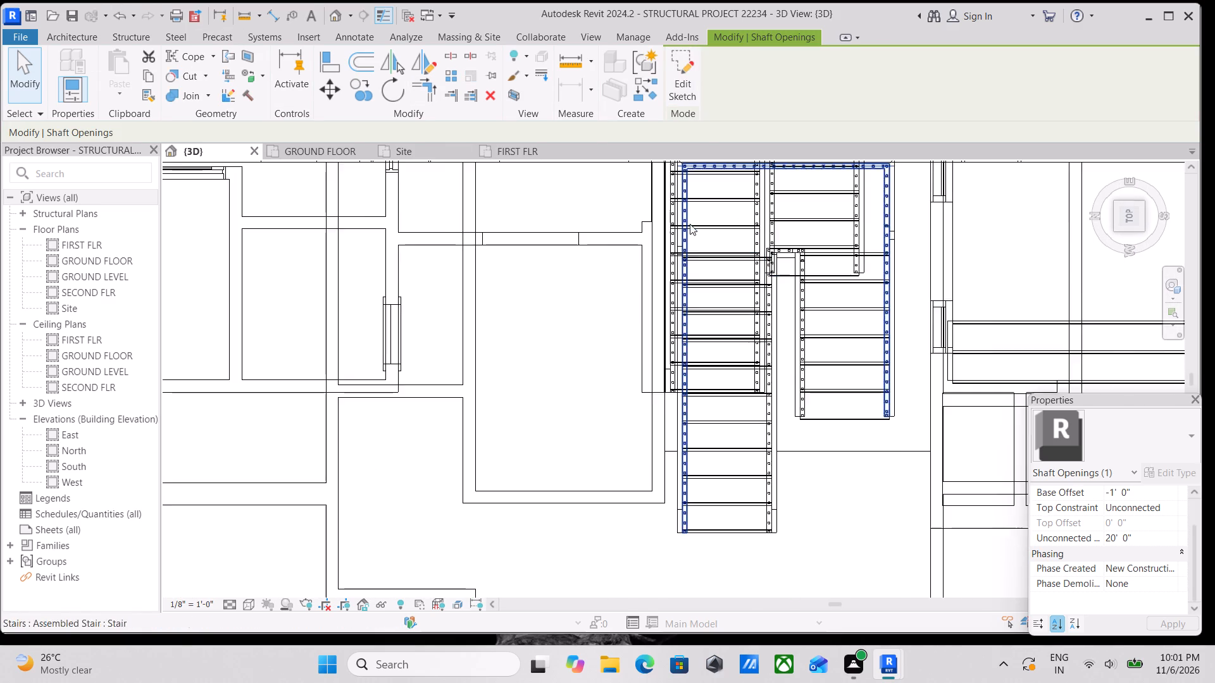
scroll(617, 183, "down", 1)
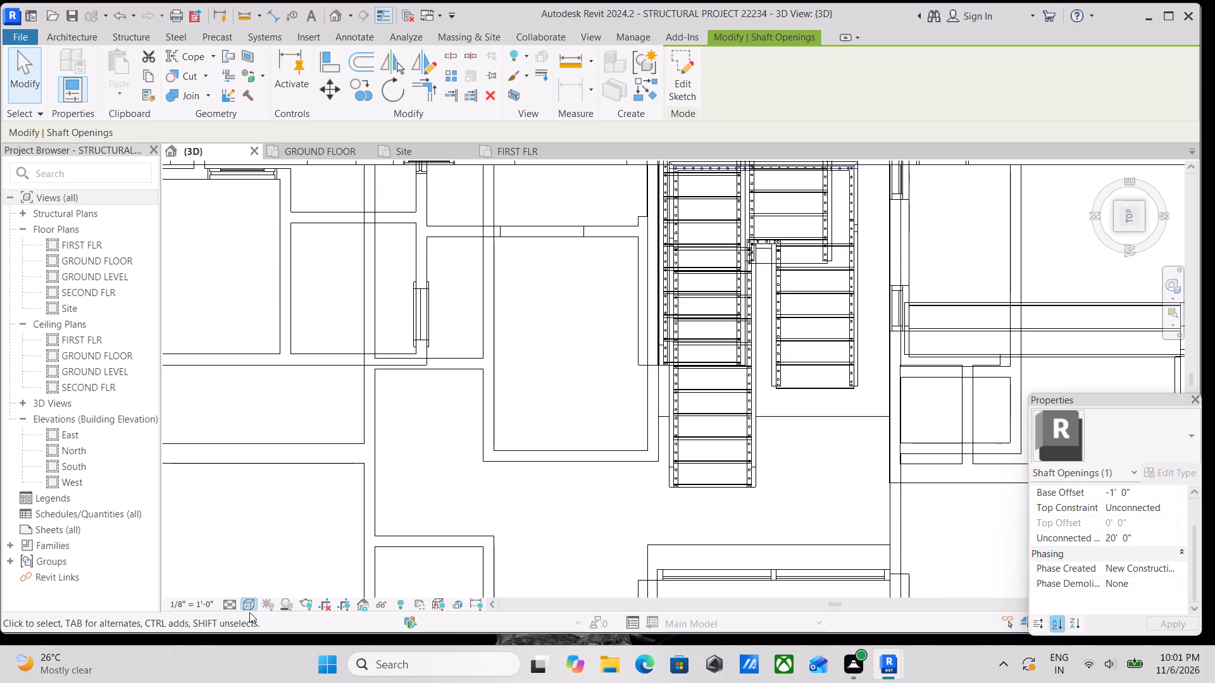
left_click(247, 608)
left_click(279, 545)
Examine the shaft opening's height against the roof from the glazed stair side of the house.
scroll(514, 438, "down", 4)
scroll(644, 377, "down", 1)
middle_click_drag(641, 342, 643, 290)
scroll(640, 313, "down", 1)
middle_click_drag(694, 388, 728, 343)
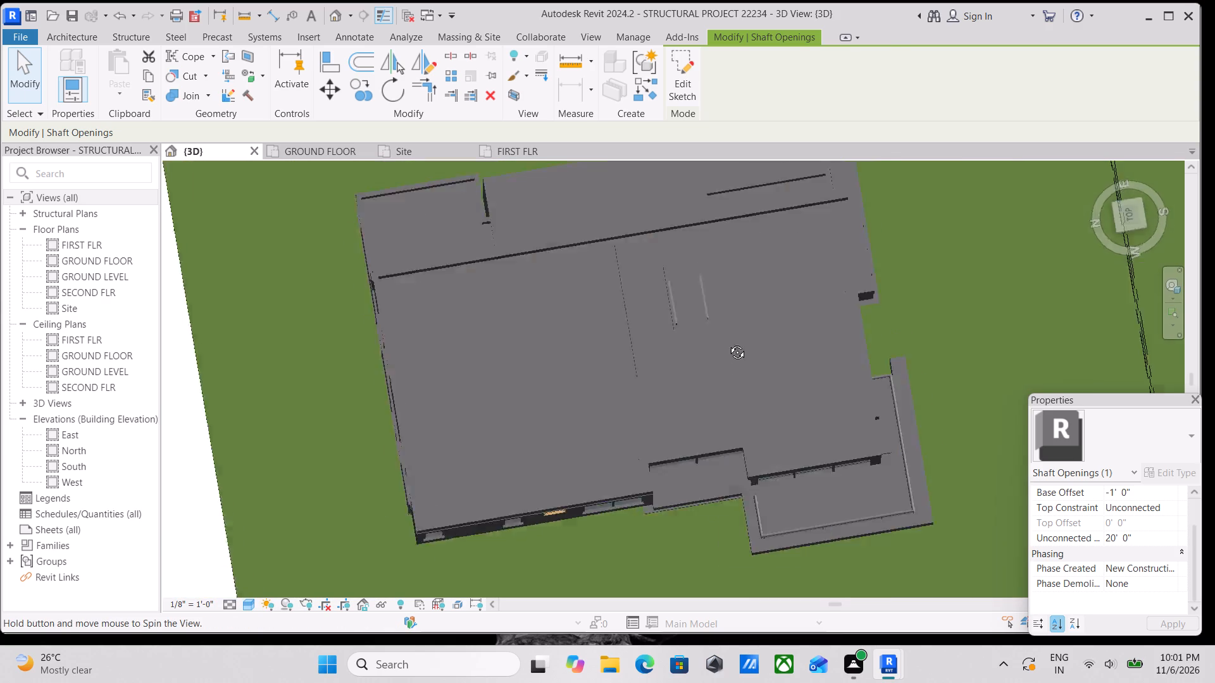
middle_click_drag(728, 343, 809, 140)
middle_click_drag(751, 357, 479, 118, "shift")
middle_click_drag(599, 151, 600, 152, "shift")
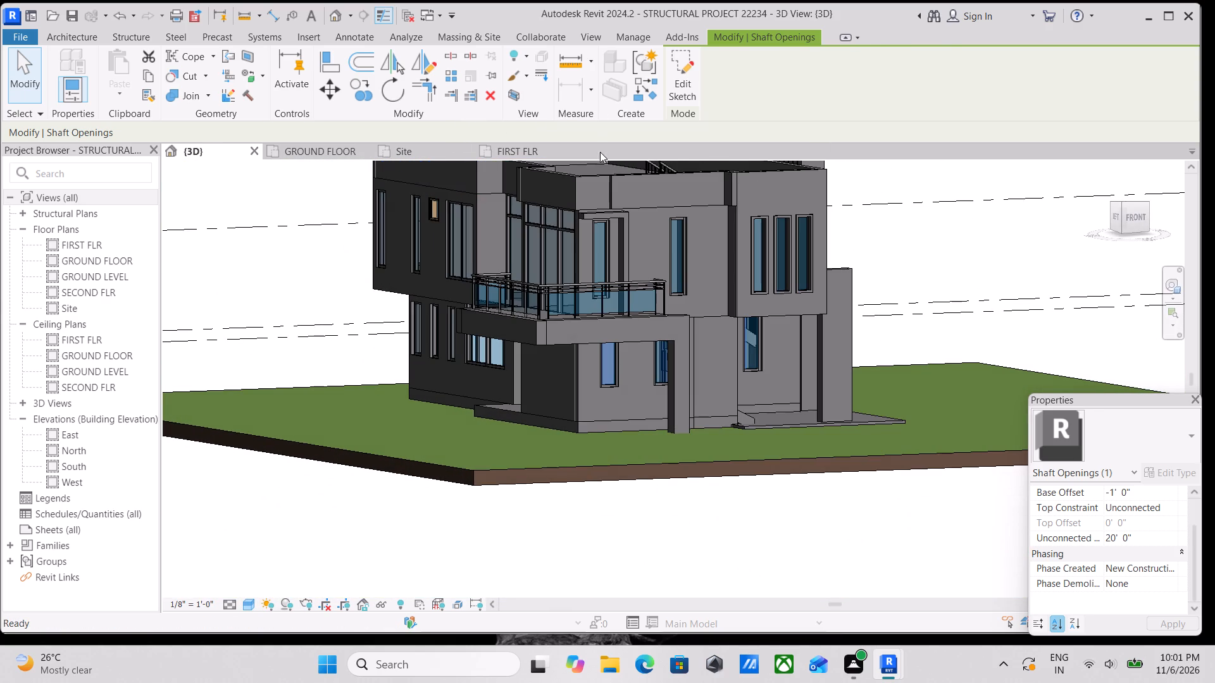
middle_click_drag(600, 152, 733, 137, "shift")
middle_click_drag(617, 270, 766, 264, "shift")
middle_click_drag(647, 231, 663, 252, "shift")
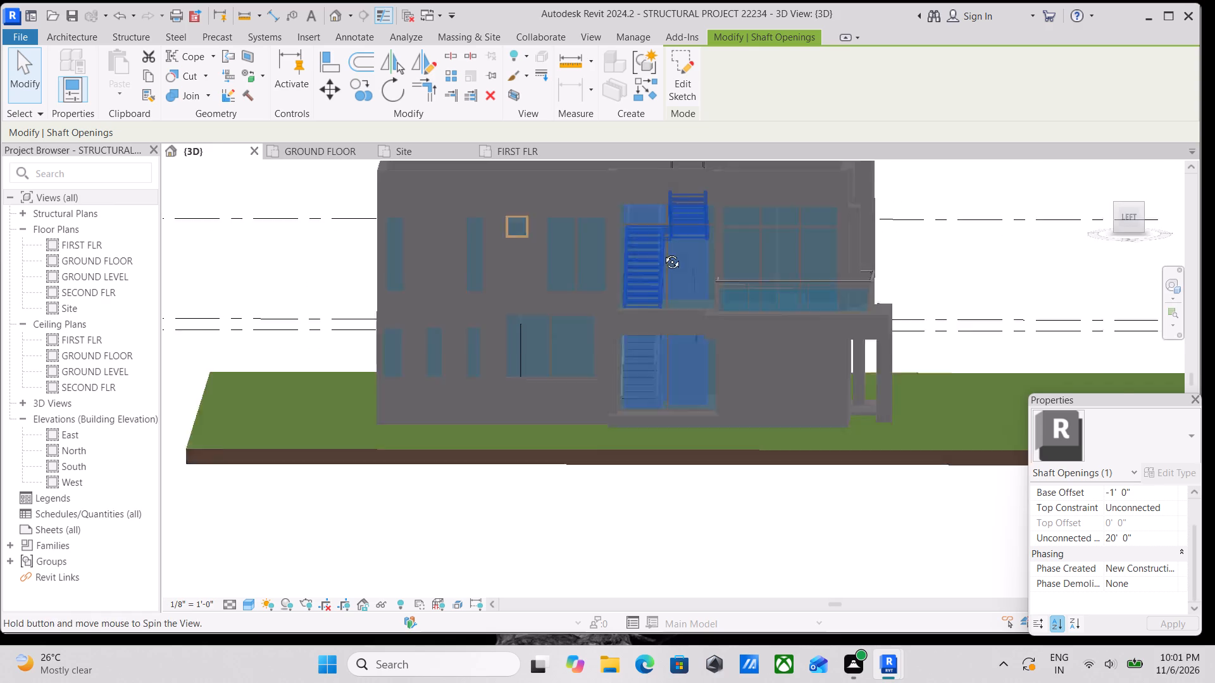
middle_click_drag(663, 252, 670, 264, "shift")
scroll(682, 262, "up", 2)
left_click(671, 245)
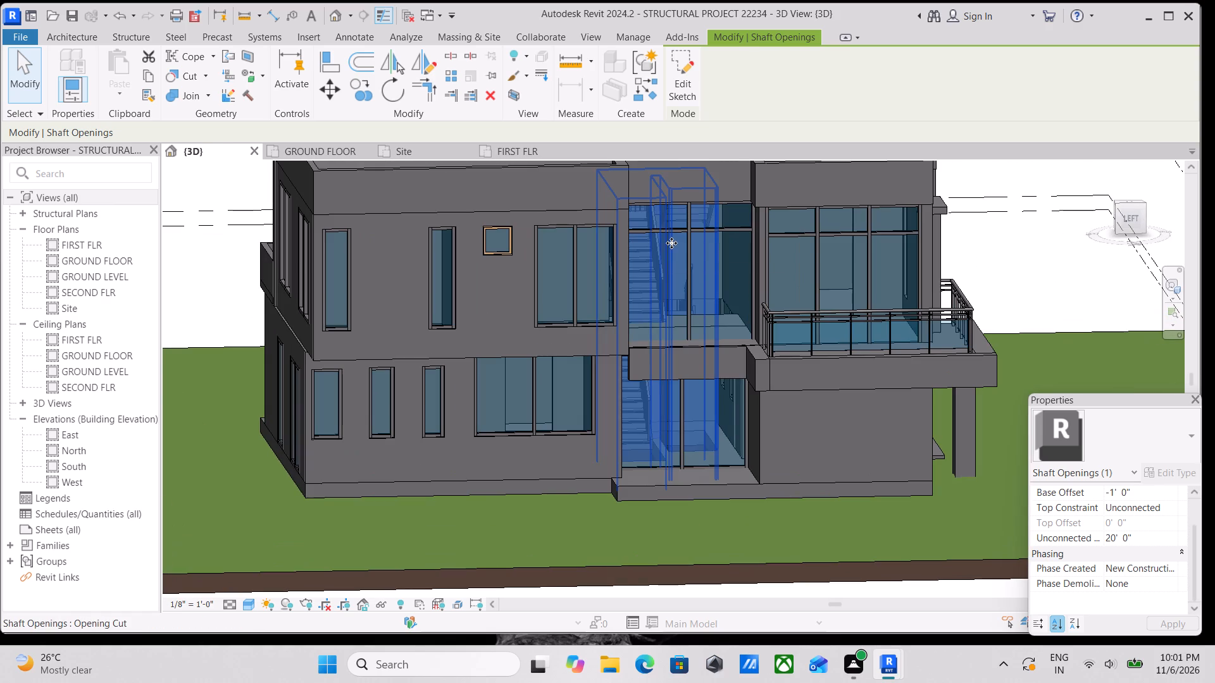
middle_click_drag(671, 243, 691, 357)
scroll(682, 323, "up", 2)
left_click(682, 323)
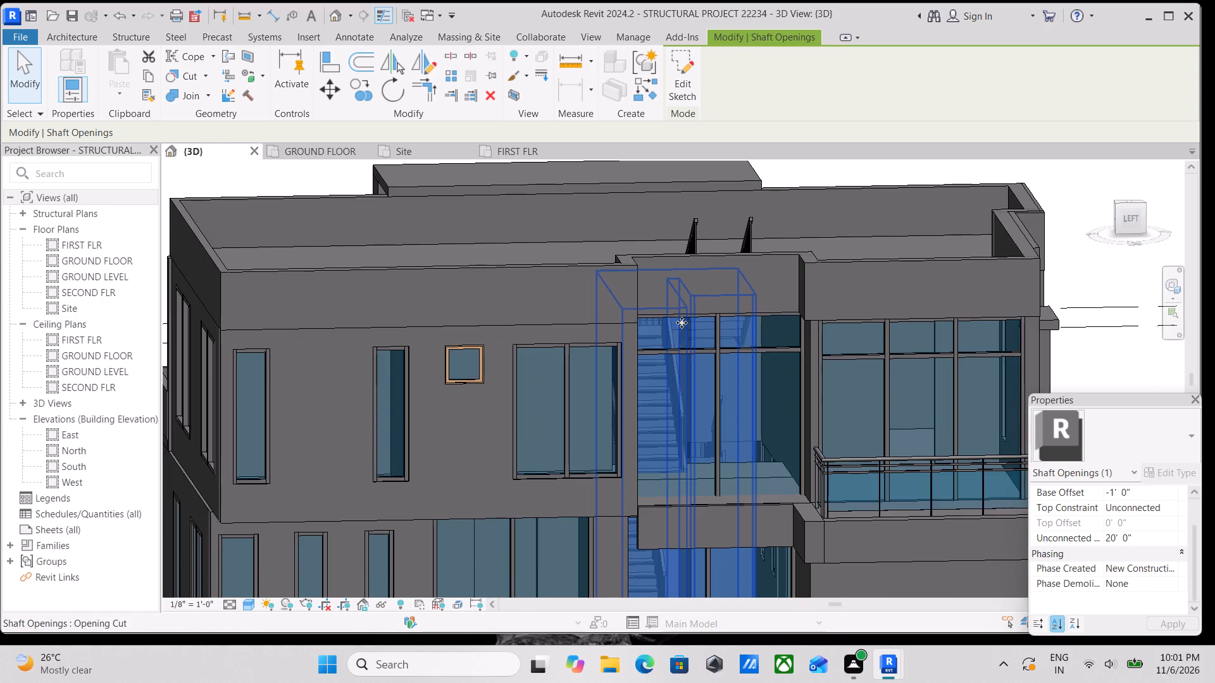
scroll(693, 319, "up", 3)
key("Escape")
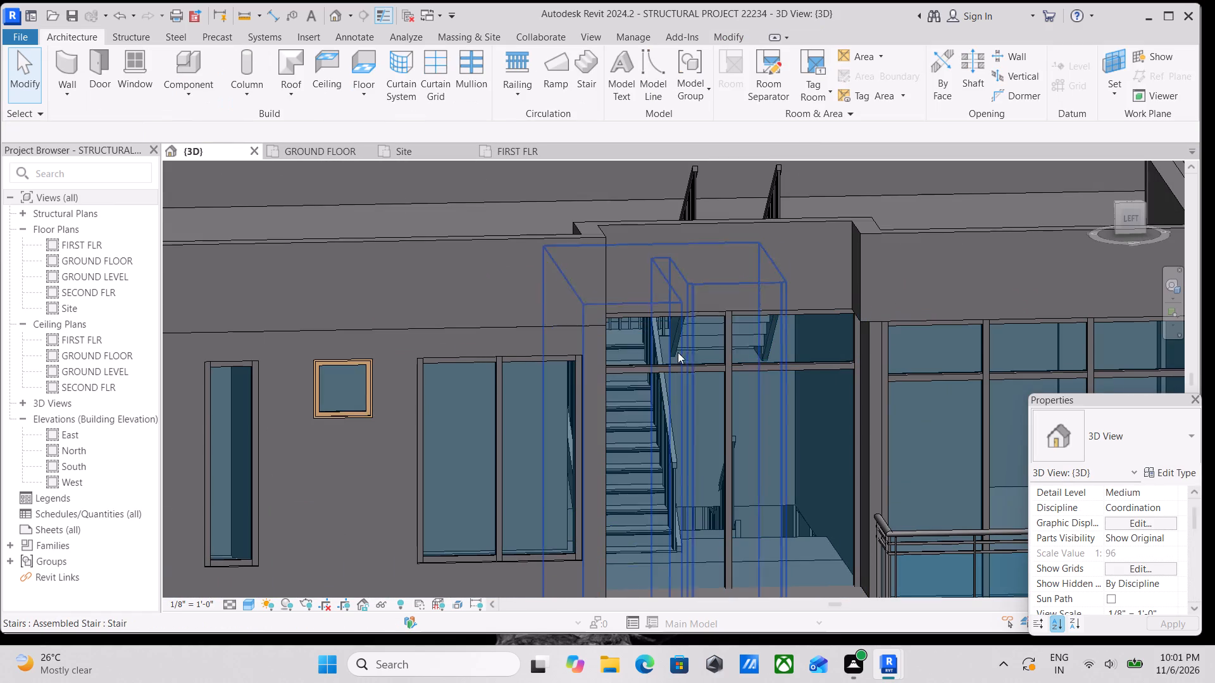
Stretch the top of the shaft opening upward so that it cuts through the roof slab above the stairs.
left_click(778, 424)
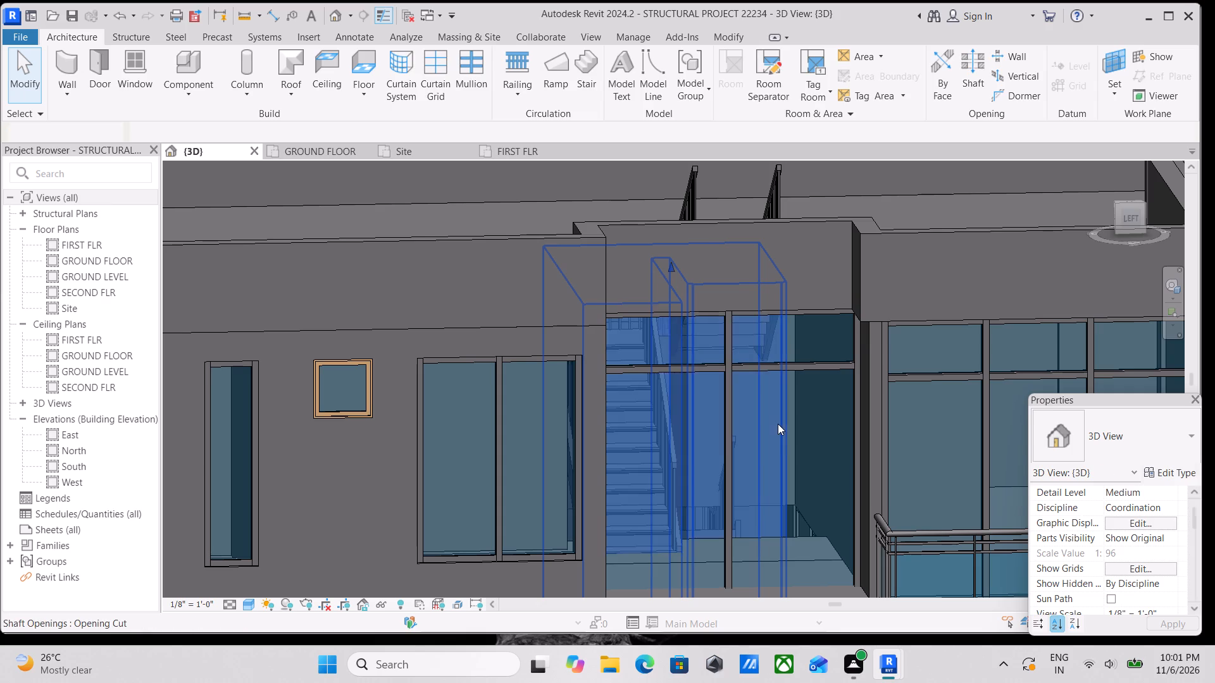
left_click_drag(670, 269, 674, 239)
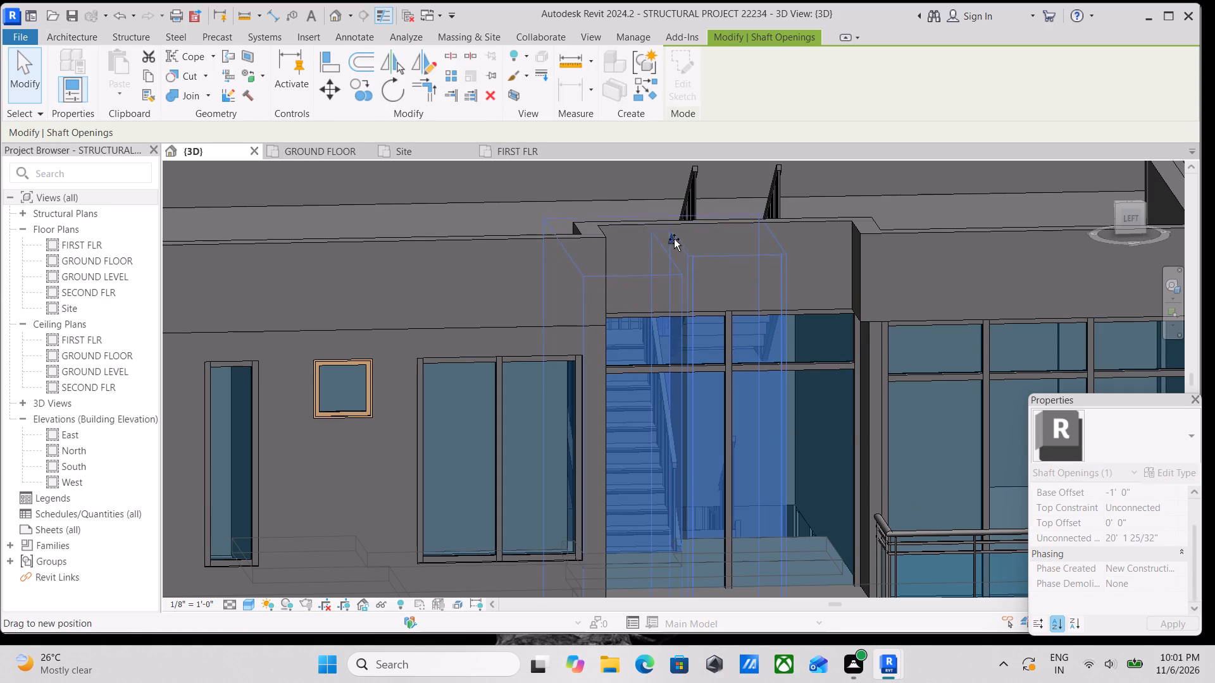
left_click_drag(674, 239, 674, 209)
scroll(682, 233, "down", 2)
key("Escape")
Examine the roof opening over the stairs from above and the house's exterior from the back and front.
scroll(685, 238, "down", 2)
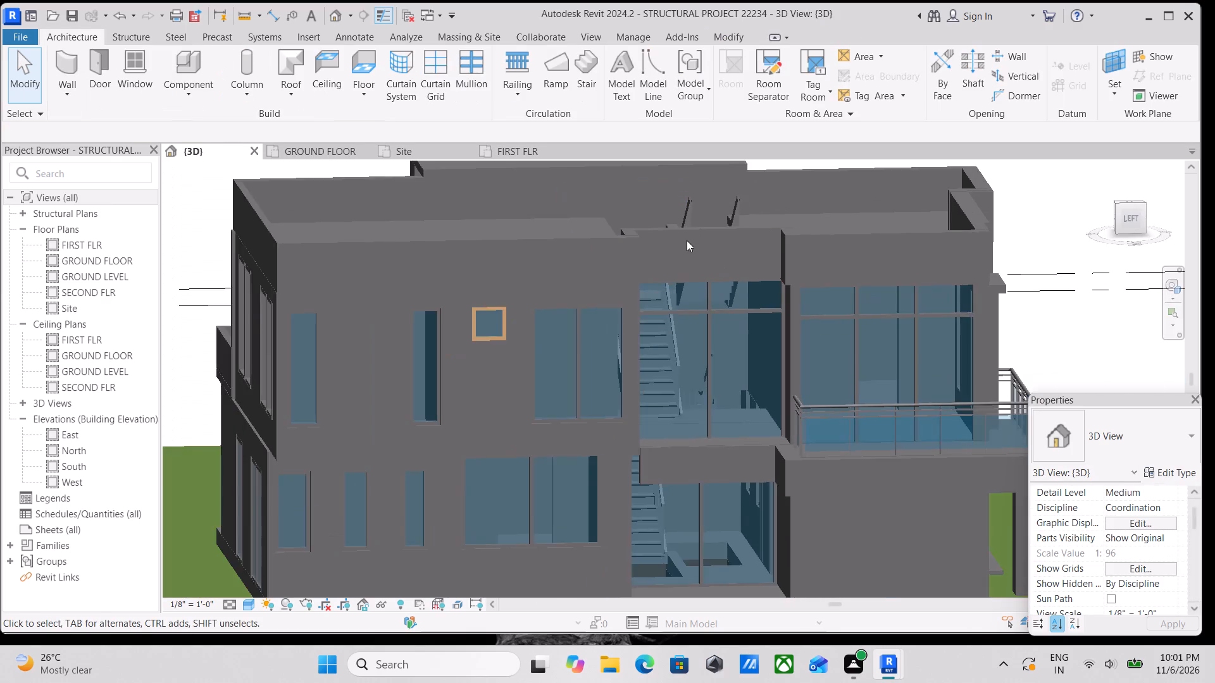
scroll(687, 240, "down", 2)
middle_click_drag(690, 239, 823, 380, "shift")
middle_click_drag(695, 304, 718, 348, "shift")
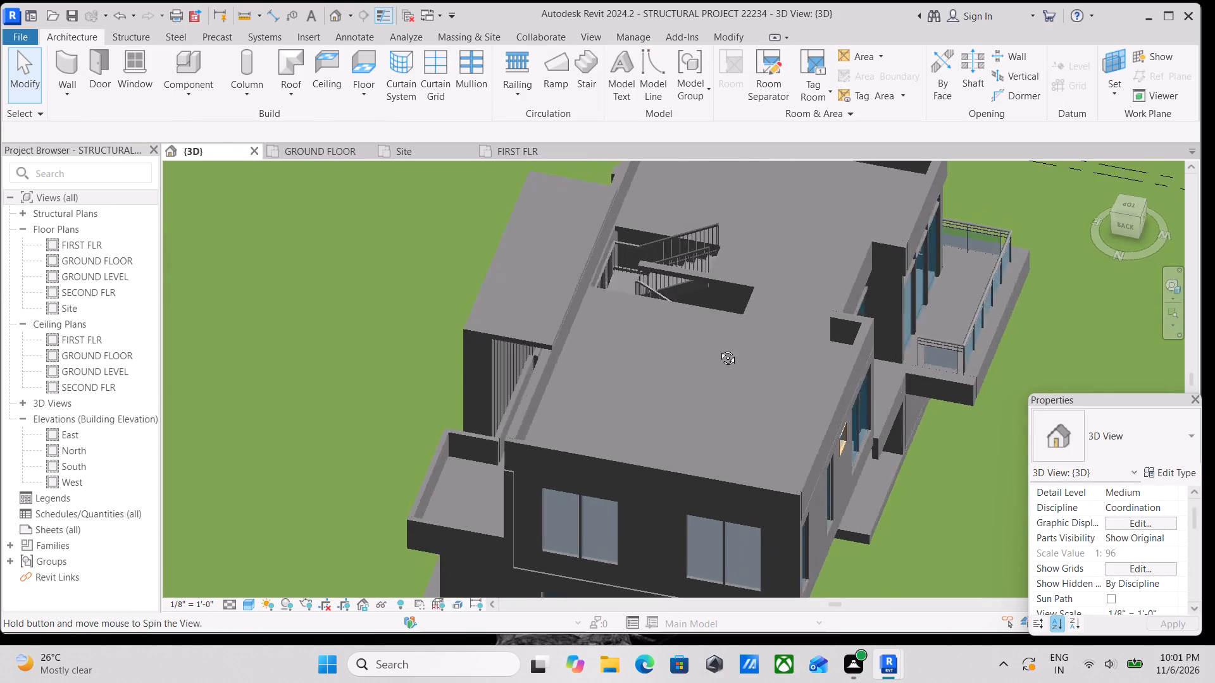
middle_click_drag(718, 348, 416, 261, "shift")
middle_click_drag(597, 325, 474, 278, "shift")
scroll(516, 300, "up", 2)
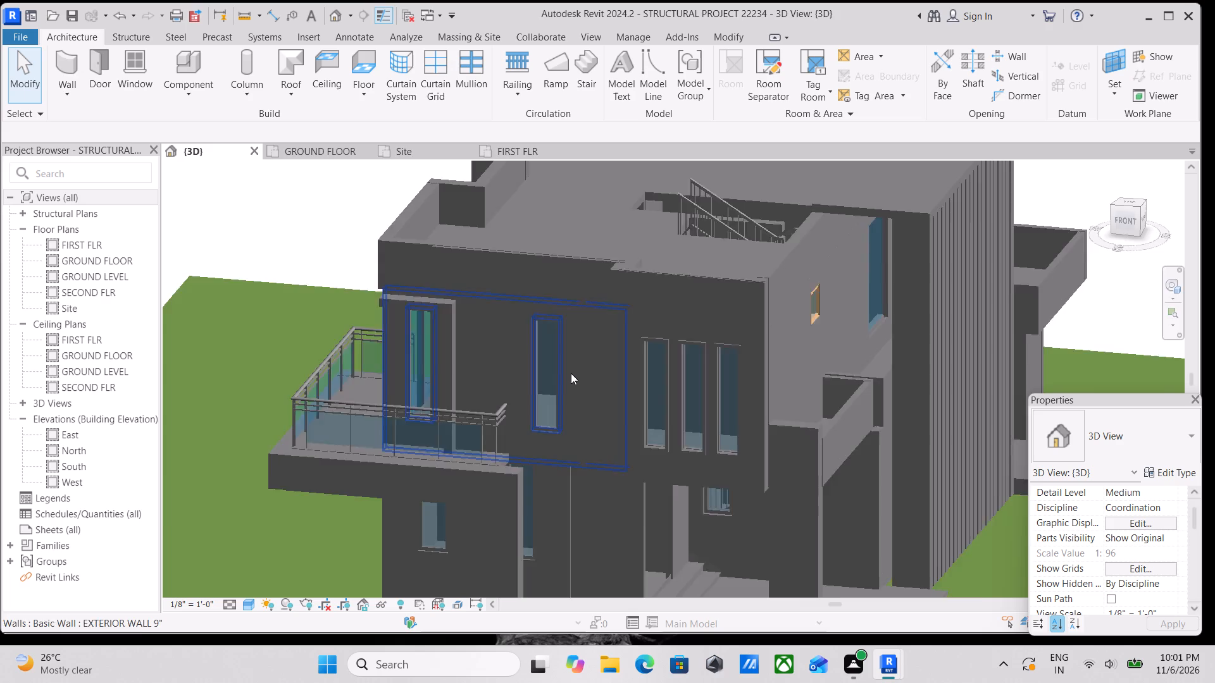
scroll(571, 373, "up", 2)
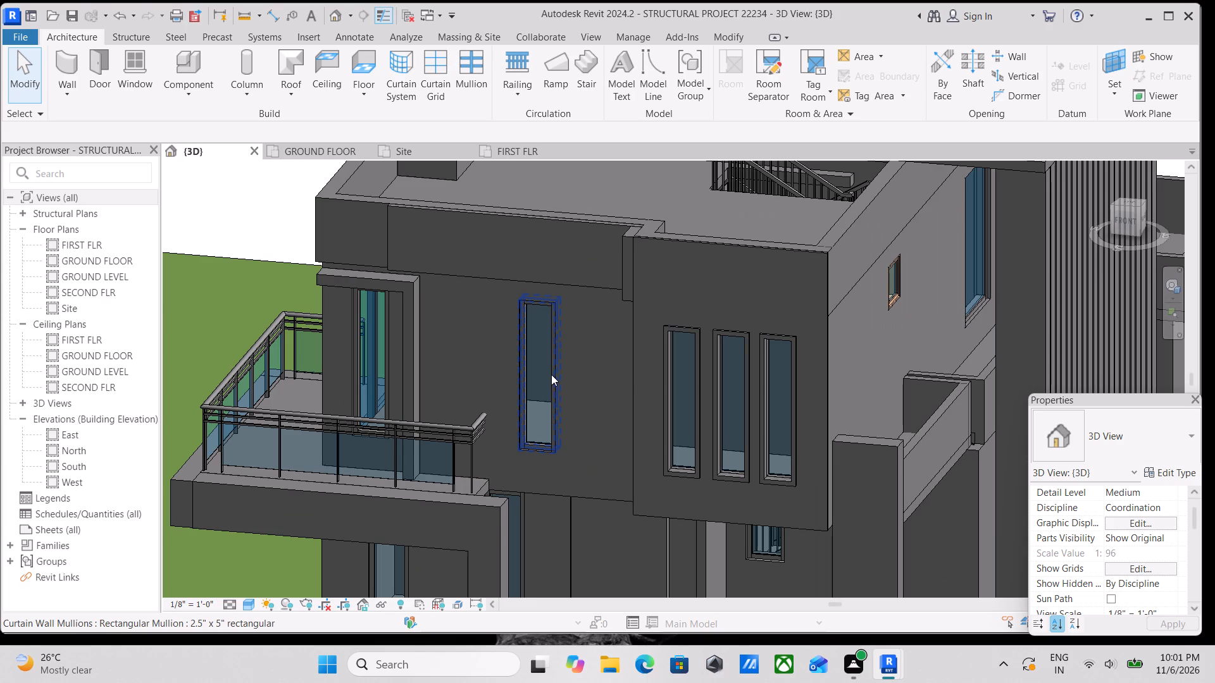
Examine the house's front façade, its tall narrow windows and the glass-railed balcony from several angles.
scroll(549, 374, "down", 2)
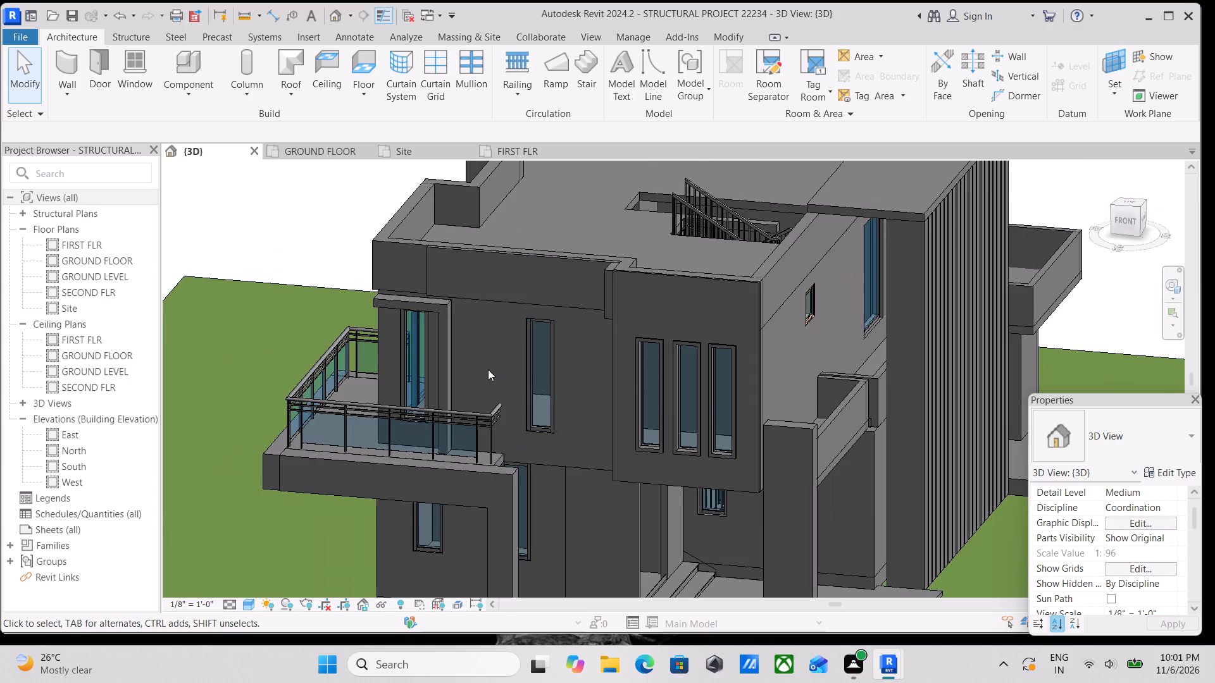
scroll(656, 335, "down", 3)
key("Escape")
scroll(627, 354, "up", 3)
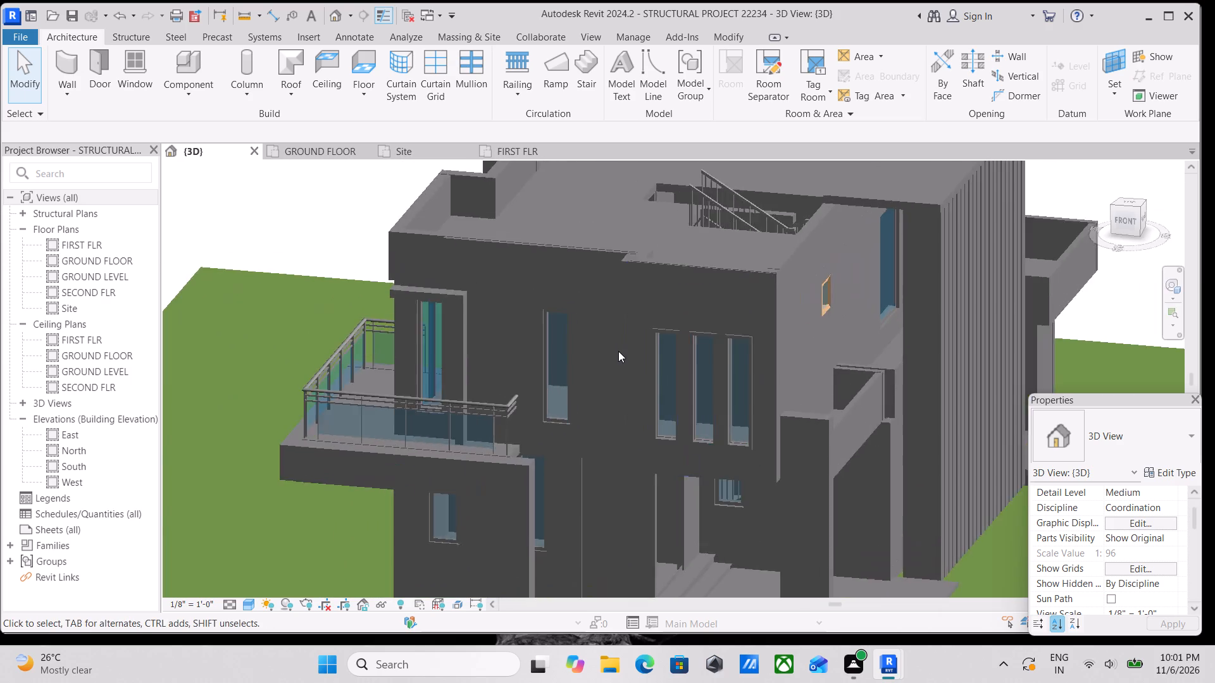
scroll(618, 351, "down", 5)
middle_click_drag(602, 333, 751, 389, "shift")
scroll(751, 389, "up", 3, "shift")
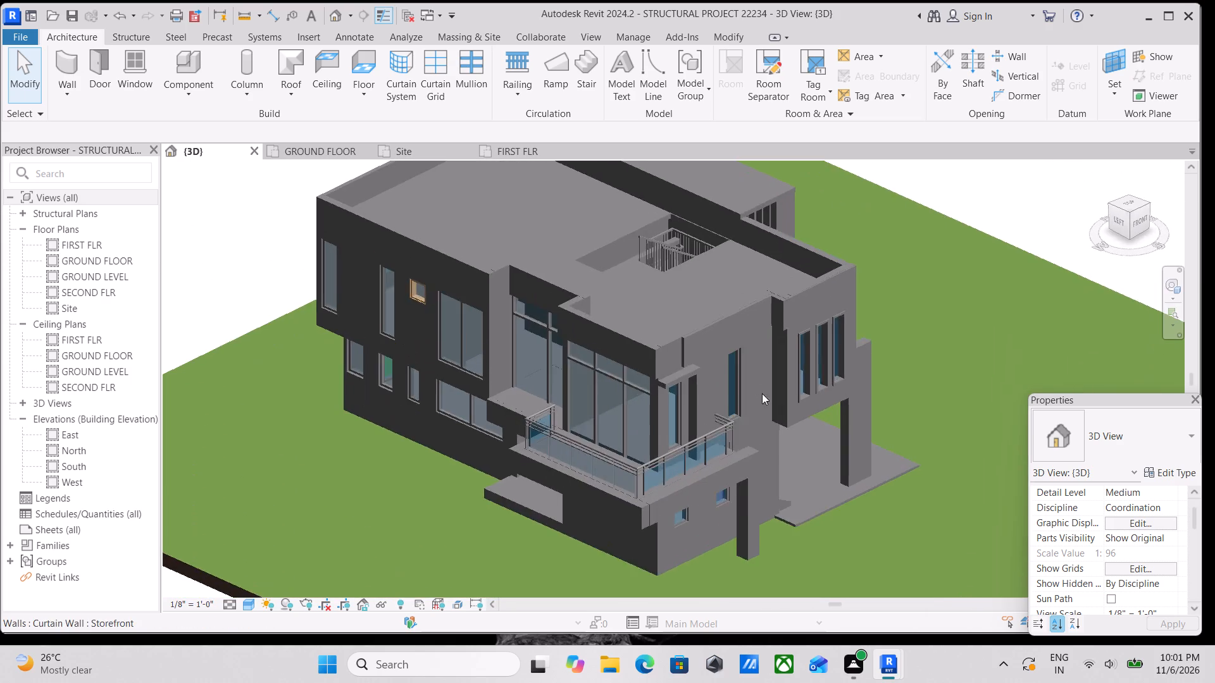
middle_click_drag(778, 398, 887, 348)
scroll(882, 351, "up", 5)
middle_click_drag(877, 340, 773, 304, "shift")
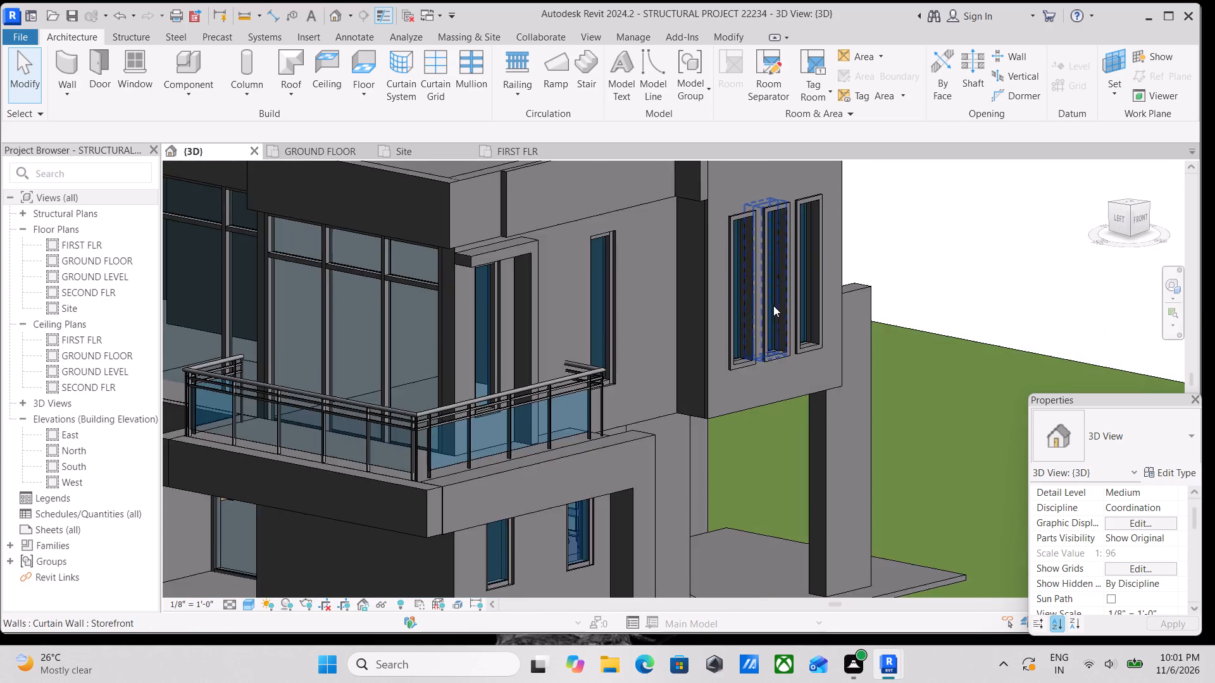
scroll(775, 305, "down", 2)
middle_click_drag(778, 307, 895, 281)
middle_click_drag(895, 282, 792, 309, "shift")
middle_click_drag(783, 306, 774, 368)
scroll(774, 367, "up", 1)
scroll(791, 300, "down", 2)
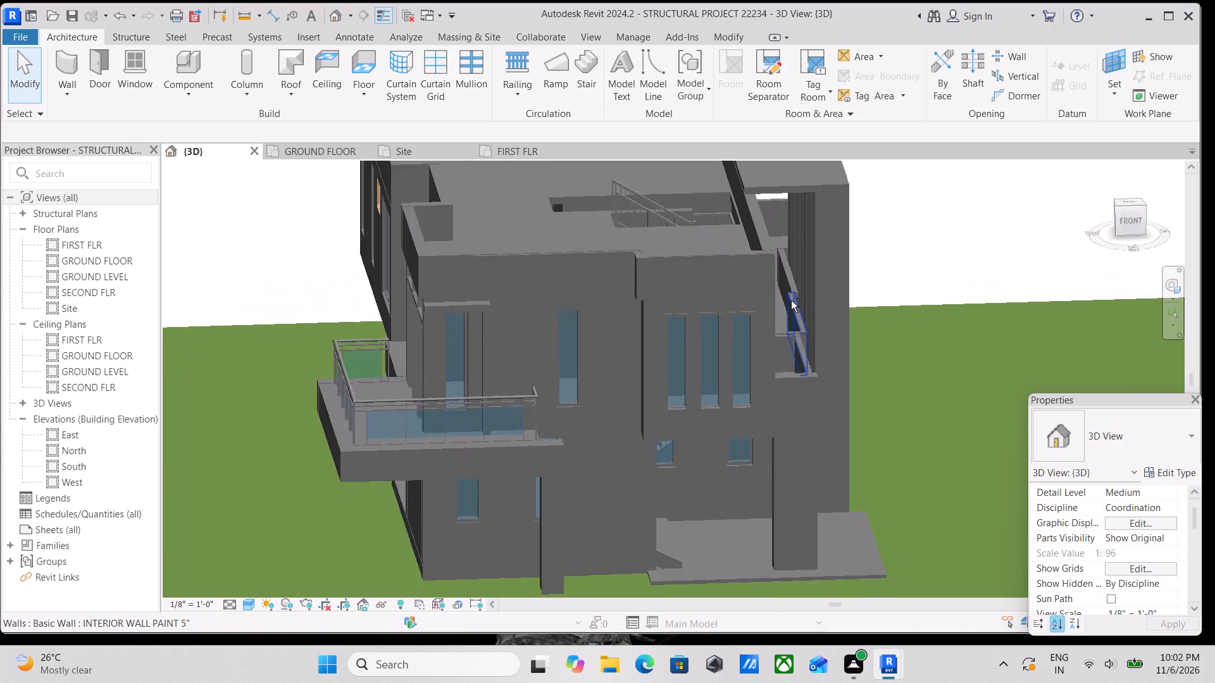
Examine the front parapet, the balcony and the entrance side of the house from above.
middle_click_drag(790, 303, 756, 373, "shift")
middle_click(742, 373)
middle_click_drag(819, 354, 795, 380, "shift")
middle_click_drag(857, 331, 960, 268)
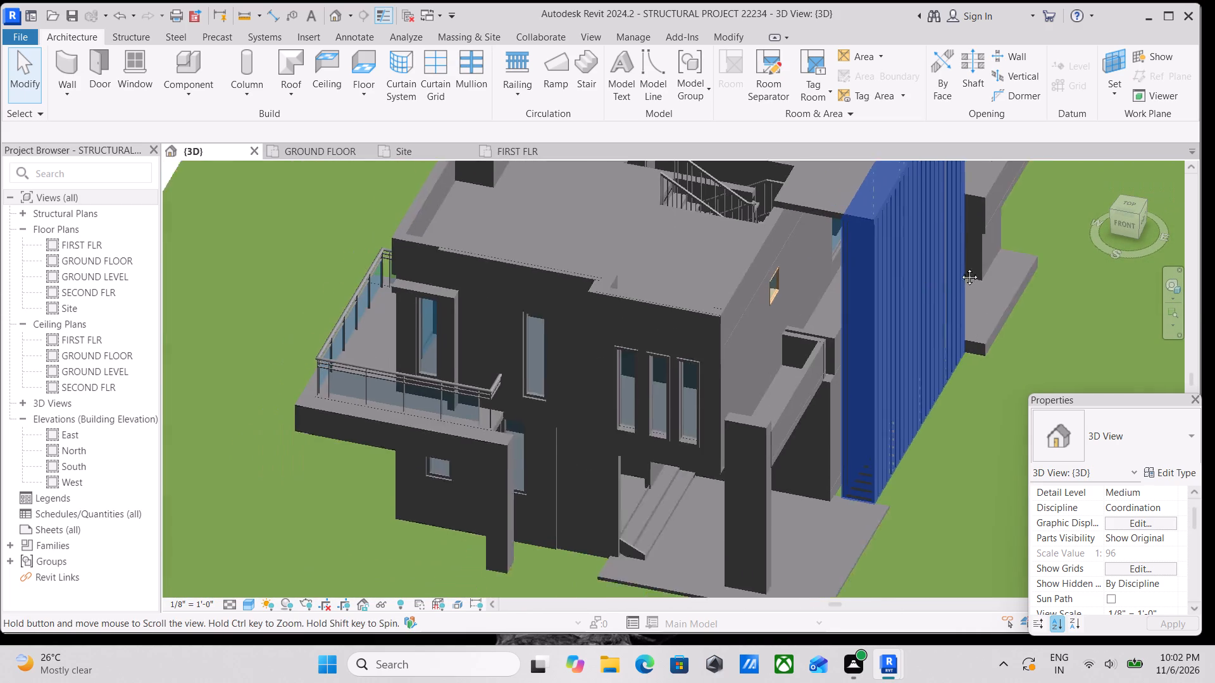
middle_click_drag(960, 268, 969, 266)
scroll(720, 310, "up", 3)
scroll(776, 306, "down", 2)
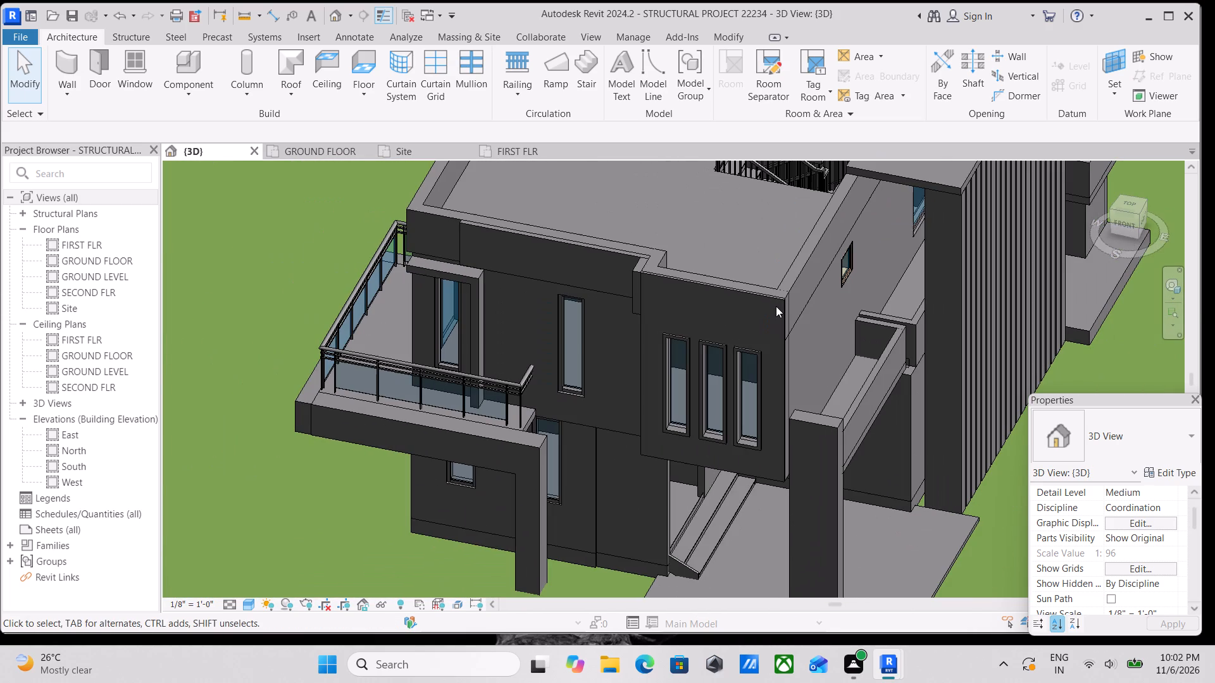
scroll(776, 306, "down", 3)
middle_click_drag(776, 306, 807, 287)
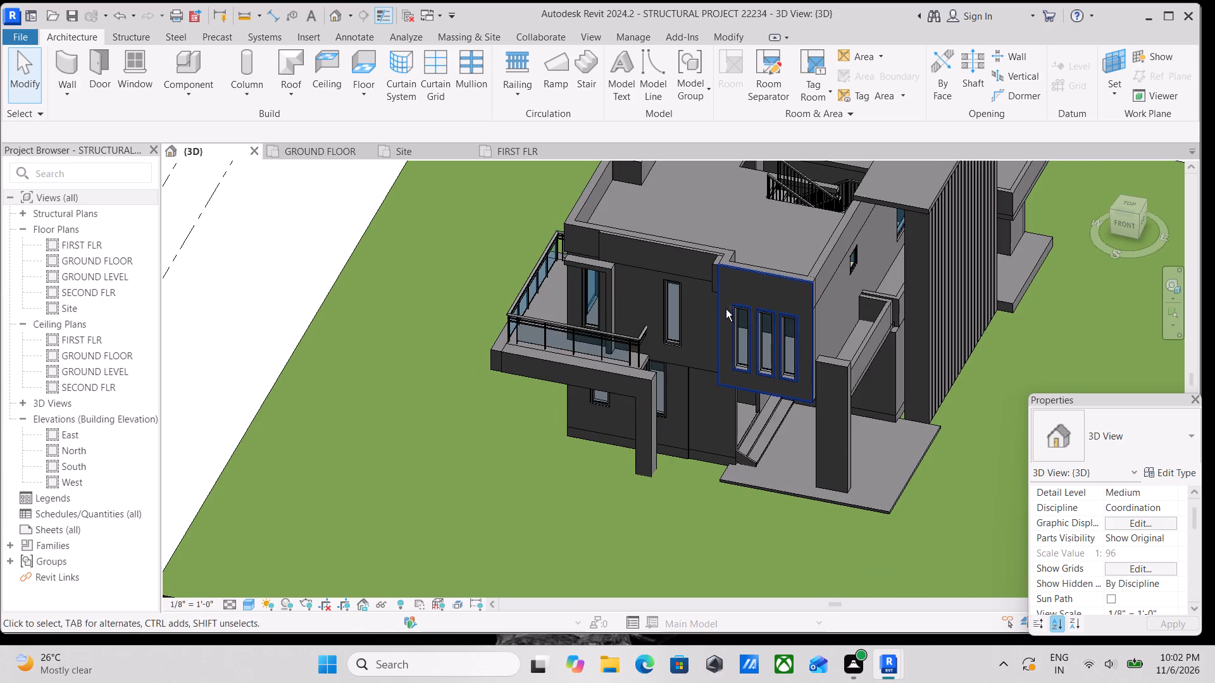
middle_click_drag(726, 309, 808, 311, "shift")
scroll(808, 311, "up", 4)
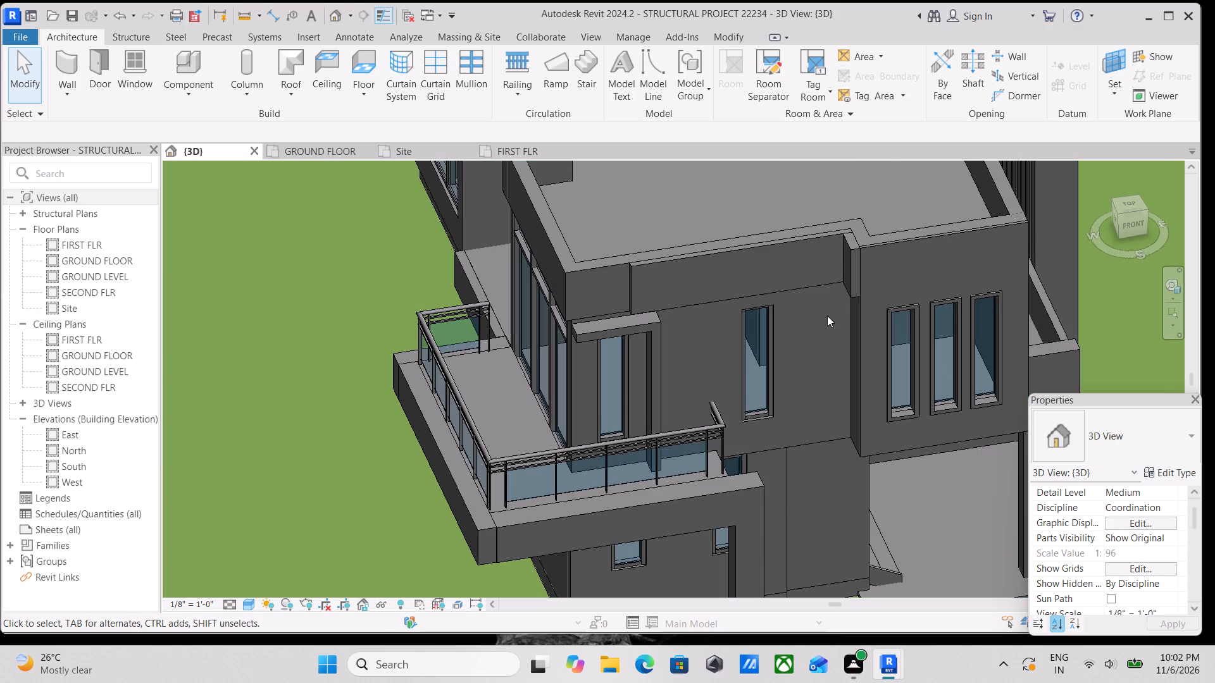
scroll(827, 316, "up", 4)
scroll(813, 323, "down", 2)
scroll(762, 316, "down", 2)
middle_click_drag(763, 326, 785, 381)
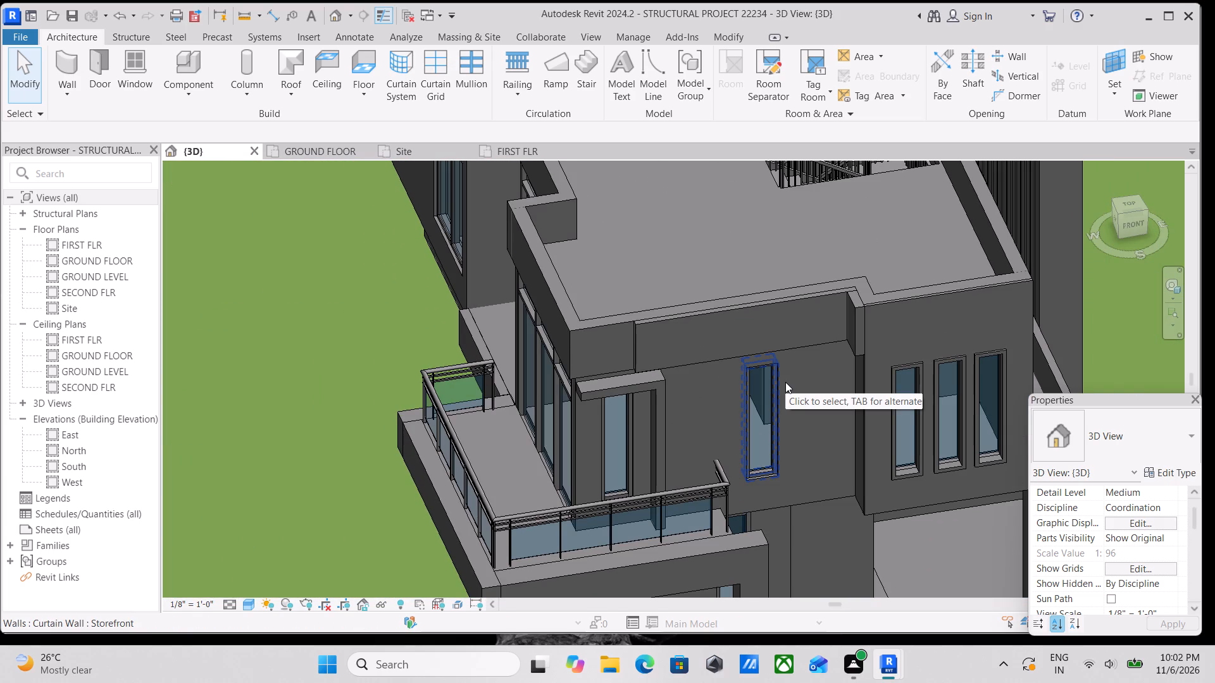
scroll(781, 378, "up", 3)
scroll(745, 328, "down", 3)
middle_click_drag(745, 328, 763, 290)
scroll(763, 290, "down", 2)
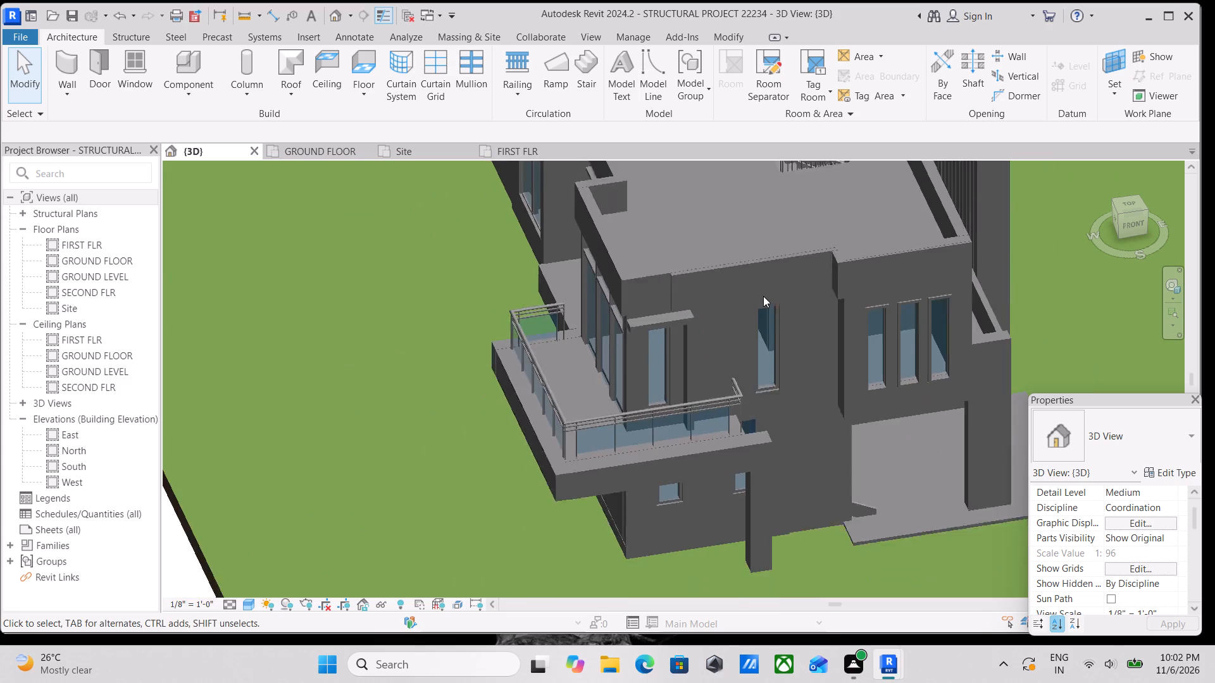
scroll(763, 296, "down", 1)
Examine the entrance porch, its steps and the vertical-fin screen on the side of the house.
middle_click_drag(770, 303, 522, 214, "shift")
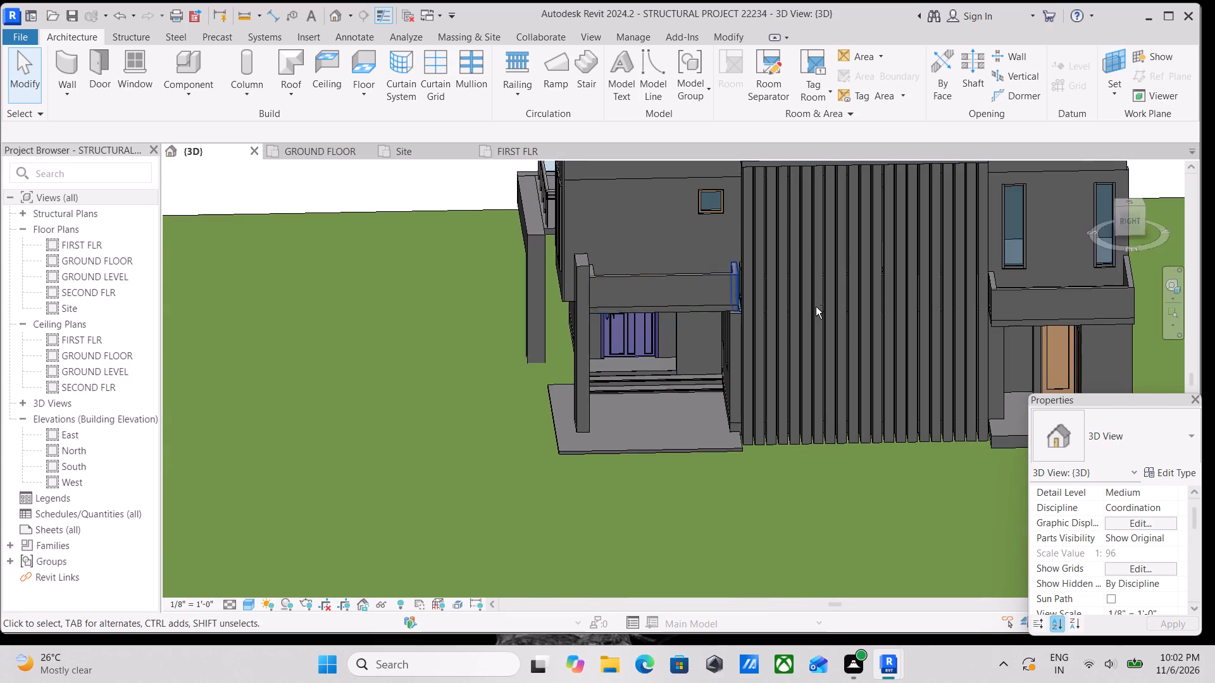
middle_click_drag(816, 307, 549, 280, "shift")
middle_click_drag(801, 366, 478, 352, "shift")
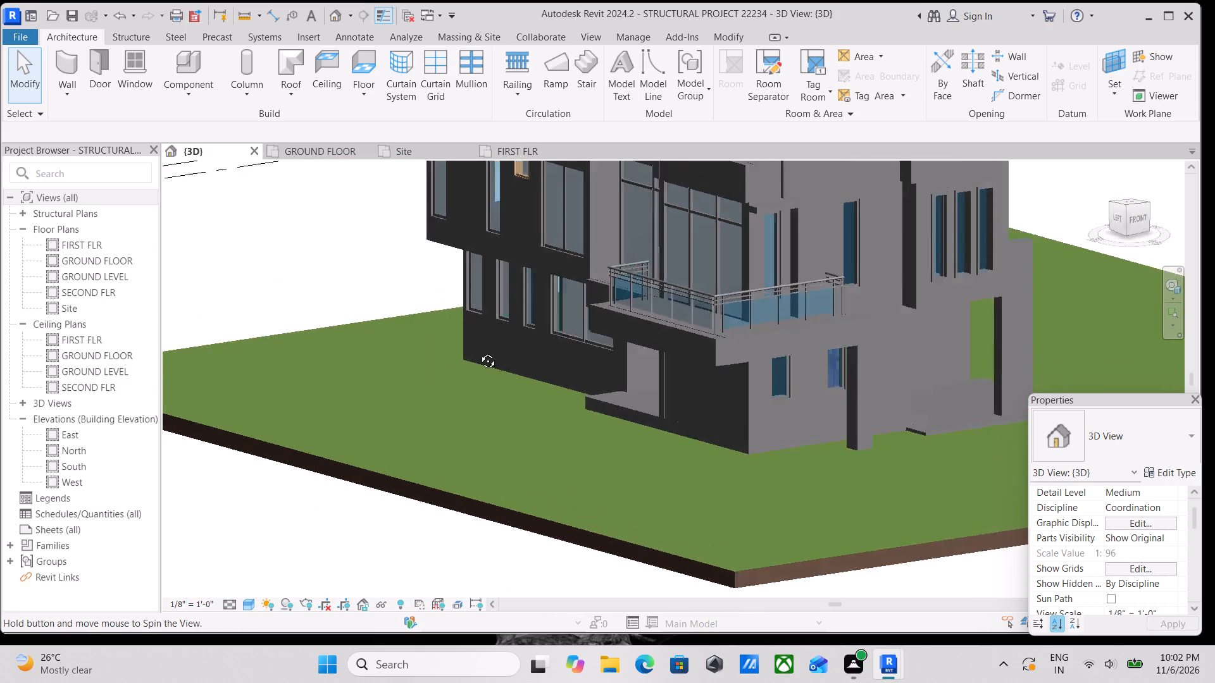
middle_click_drag(478, 352, 454, 350, "shift")
middle_click_drag(680, 421, 501, 467)
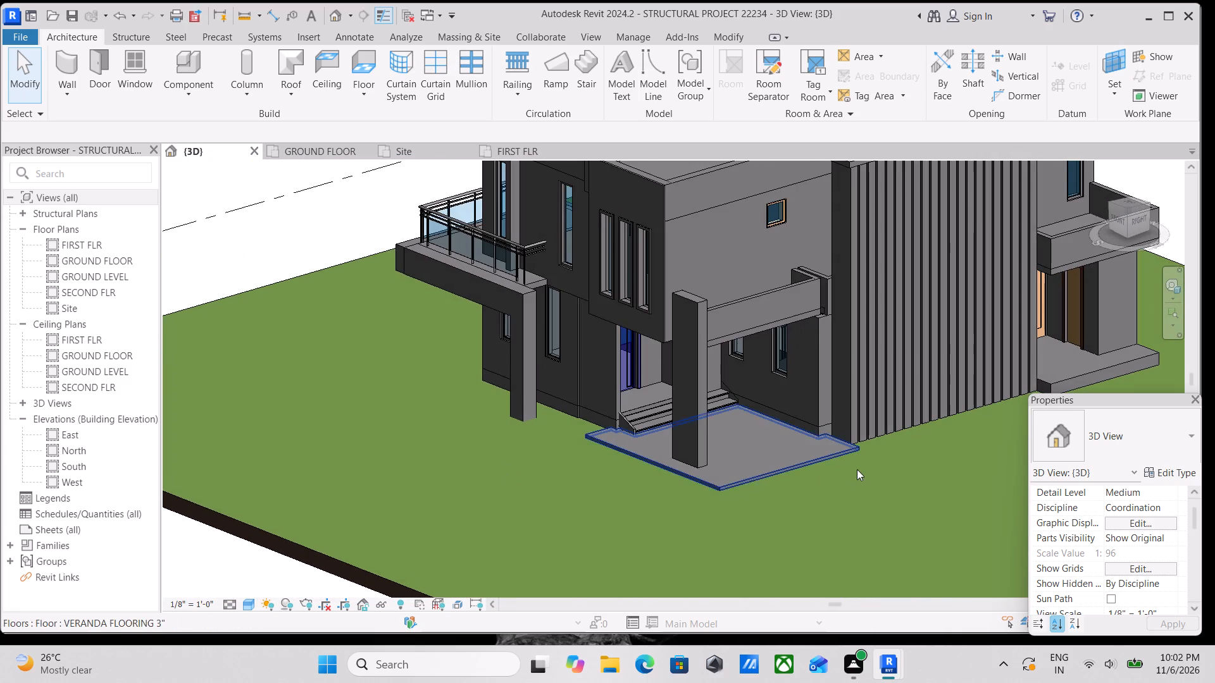
middle_click_drag(851, 466, 797, 416)
scroll(797, 416, "up", 1)
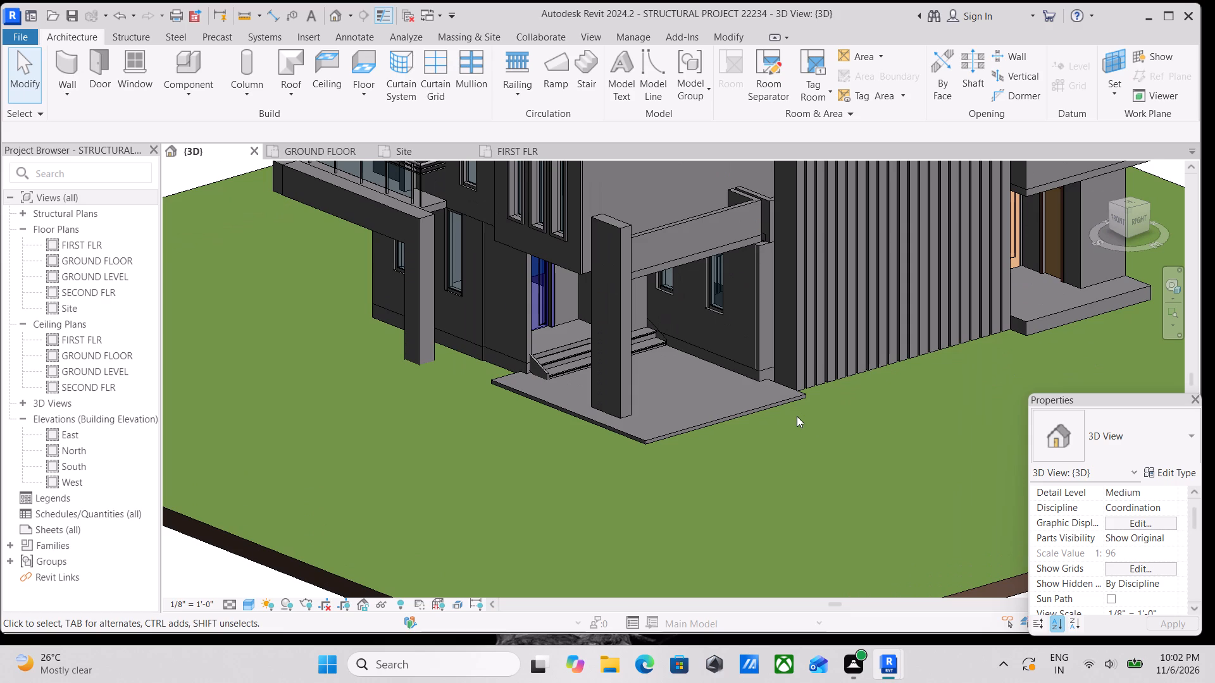
scroll(869, 388, "down", 6)
middle_click_drag(833, 381, 929, 454)
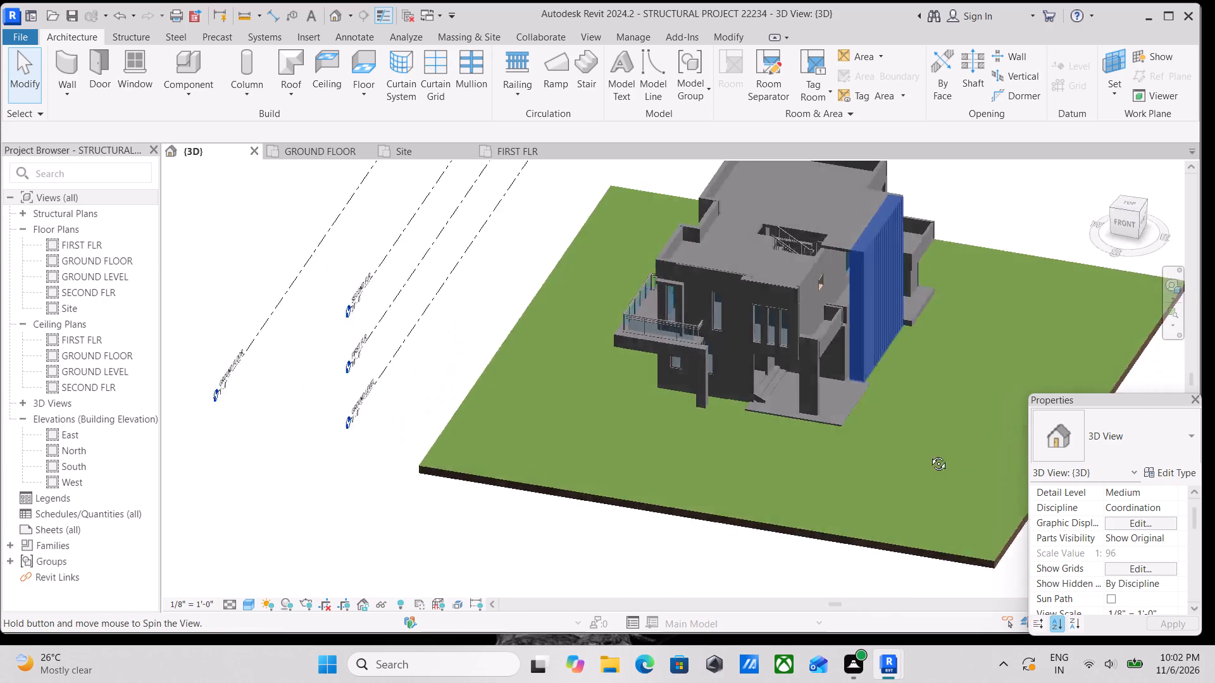
middle_click_drag(929, 454, 958, 483)
Examine the shaft opening in the roof slab and the staircase railings from above.
middle_click_drag(810, 348, 825, 397)
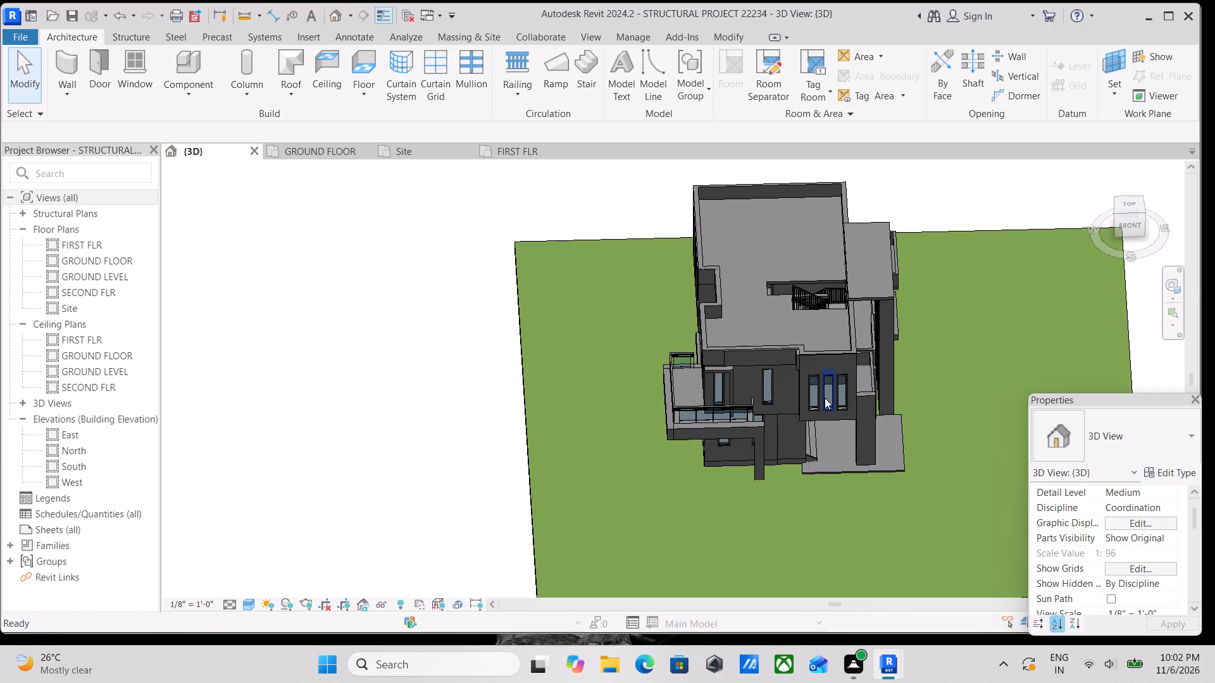
scroll(841, 400, "up", 3)
scroll(902, 337, "down", 1)
middle_click_drag(904, 338, 919, 395)
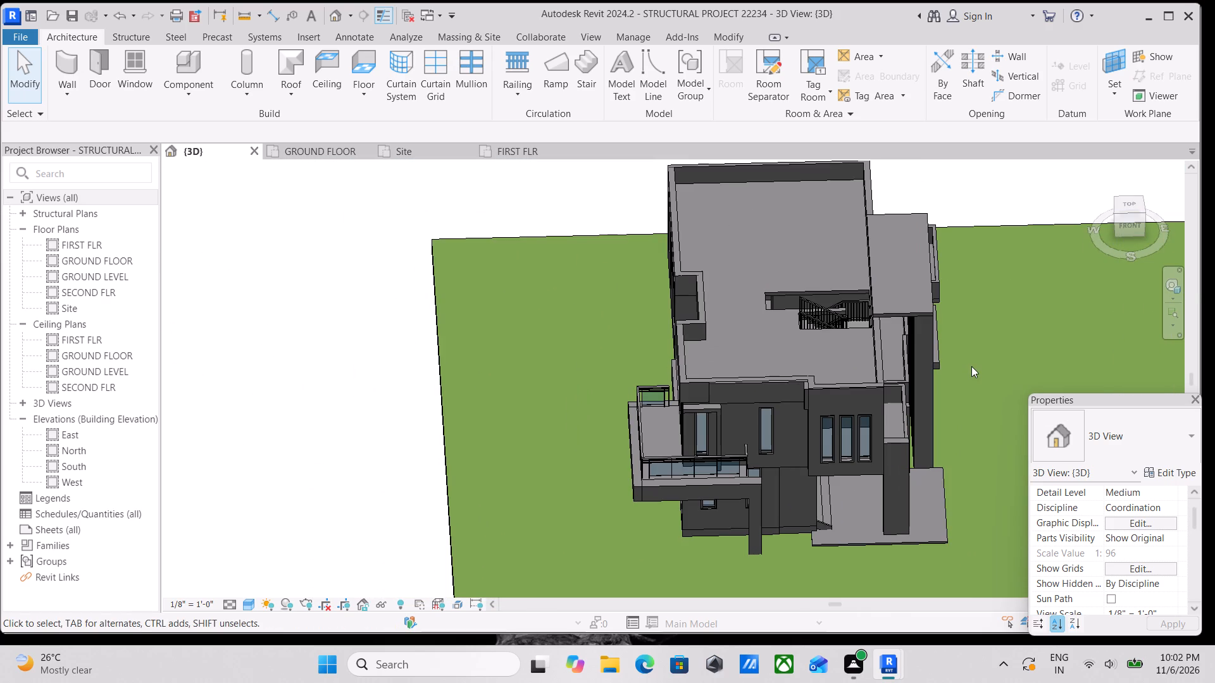
scroll(862, 378, "up", 3)
middle_click_drag(768, 290, 684, 336)
middle_click_drag(834, 328, 647, 292)
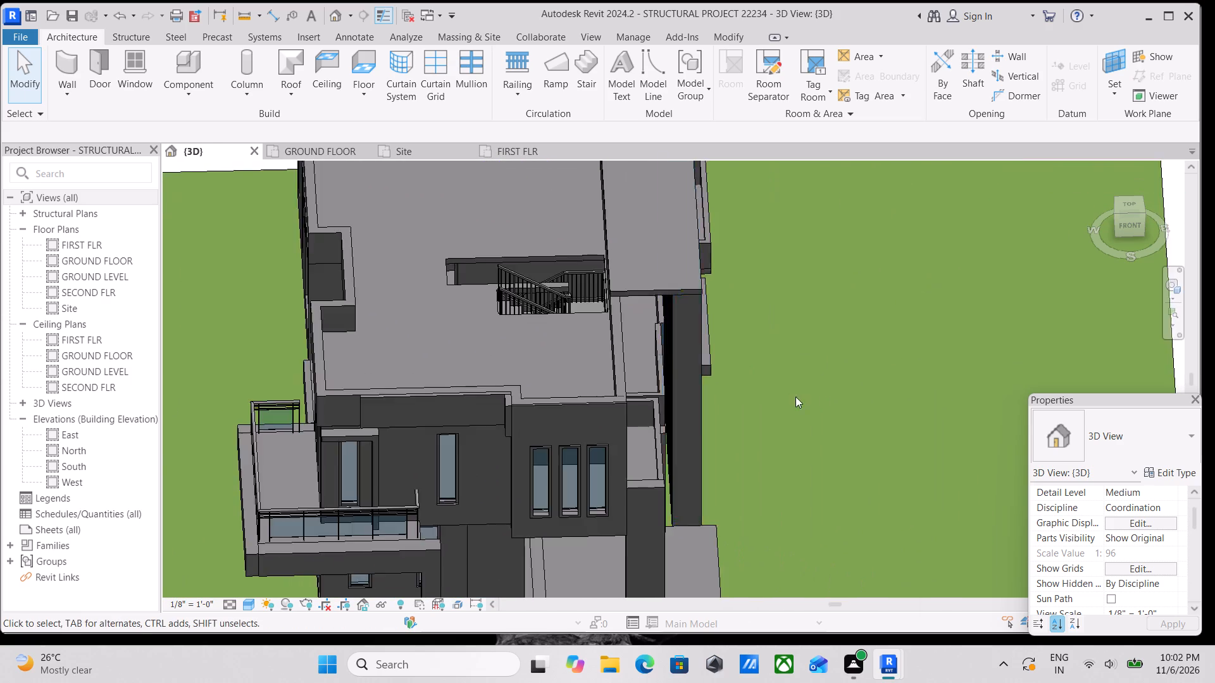
scroll(795, 397, "up", 3)
scroll(675, 340, "down", 1)
middle_click_drag(680, 366, 799, 507)
scroll(773, 476, "up", 1)
scroll(711, 440, "down", 3)
middle_click_drag(695, 459, 842, 584)
middle_click_drag(714, 471, 695, 283)
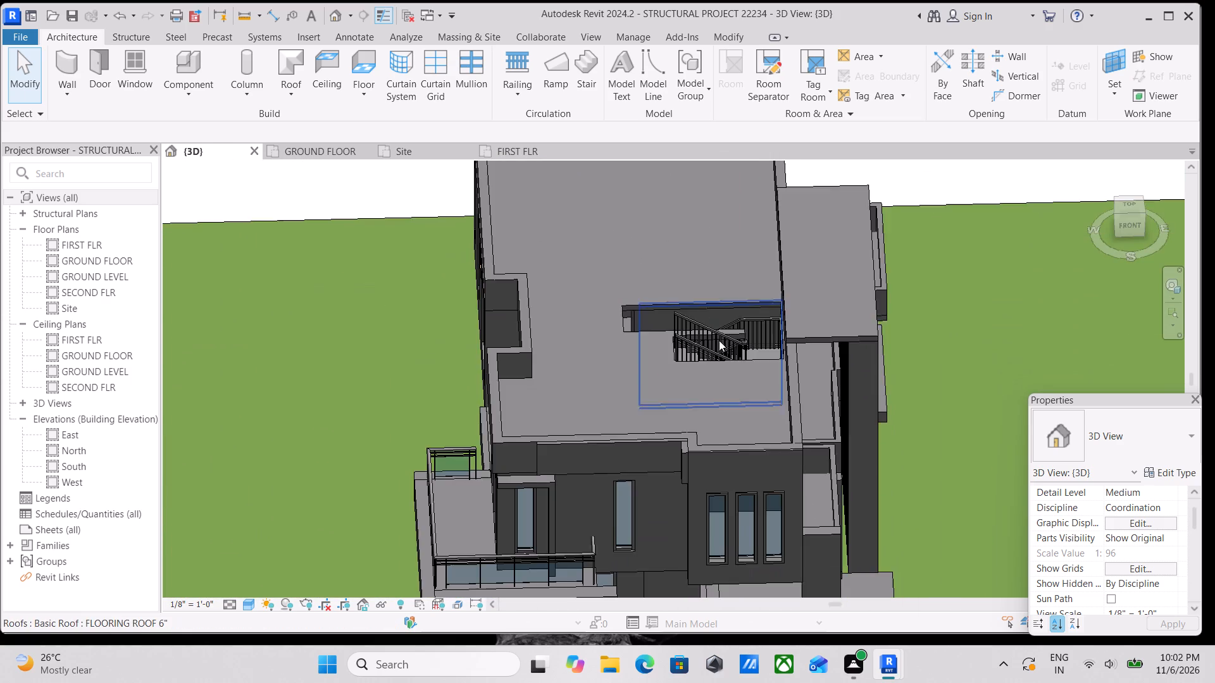
Examine the house's glazed corner and wraparound balcony, from the whole building down to close range.
scroll(724, 423, "down", 7)
middle_click_drag(718, 436, 817, 345, "shift")
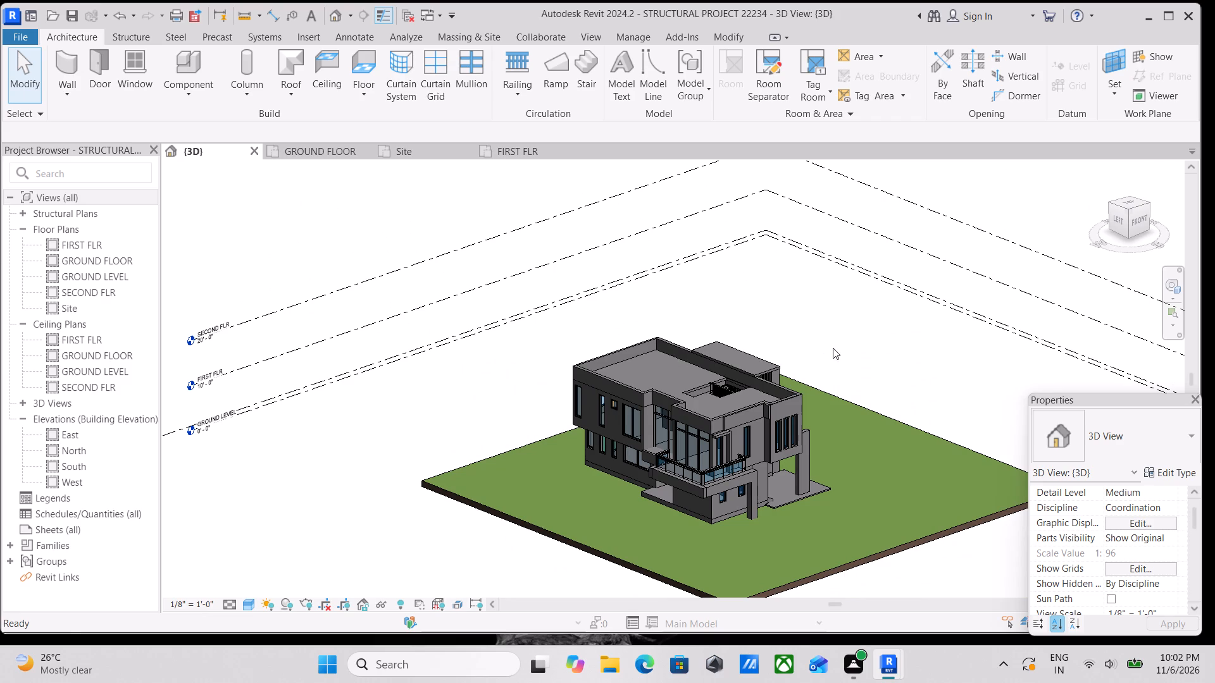
scroll(714, 478, "up", 4)
middle_click_drag(773, 472, 835, 422)
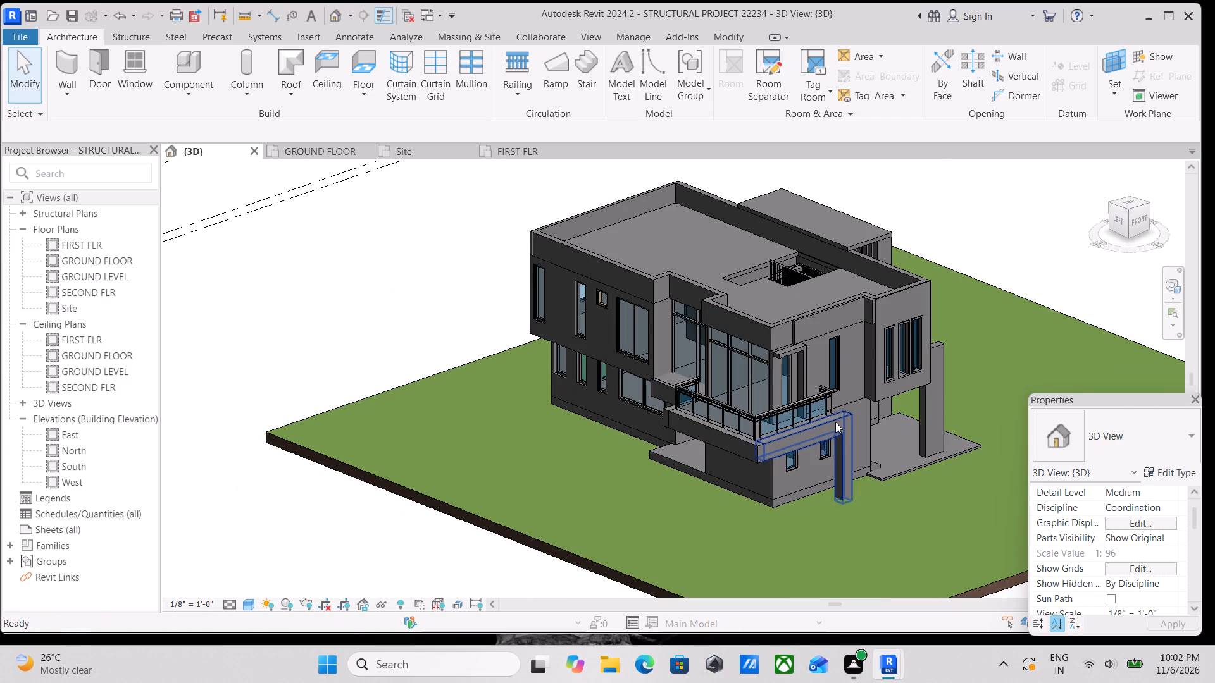
scroll(936, 493, "up", 3)
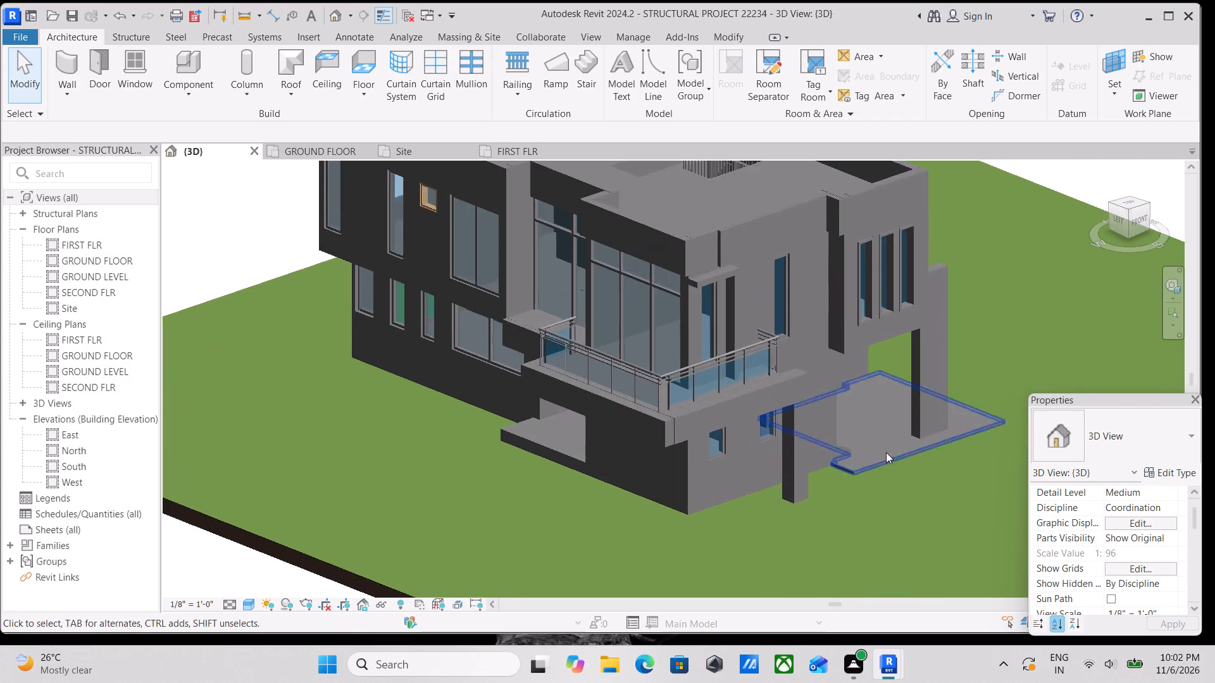
middle_click_drag(876, 443, 887, 388)
scroll(873, 314, "up", 3)
middle_click_drag(878, 317, 859, 402)
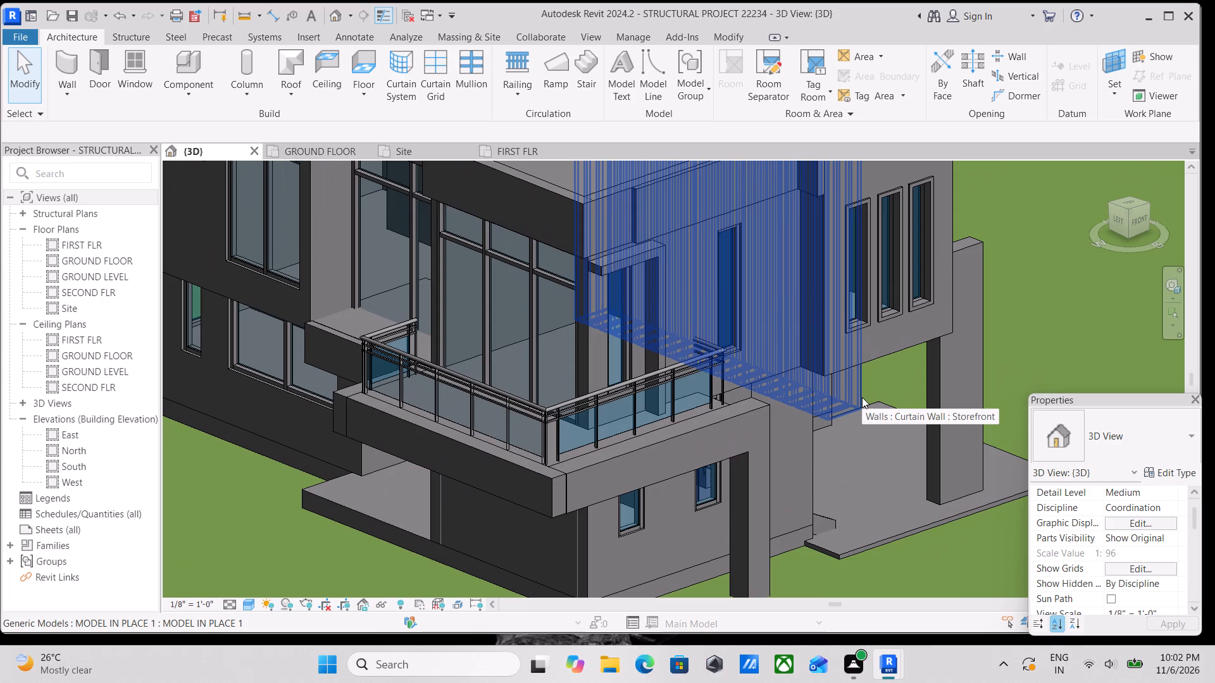
scroll(862, 397, "up", 3)
scroll(862, 397, "down", 2)
middle_click_drag(862, 397, 875, 443)
scroll(876, 440, "down", 7)
Examine how the roof opening over the stairs sits beside the slab above the vertical-fin screen.
middle_click_drag(893, 416, 740, 417, "shift")
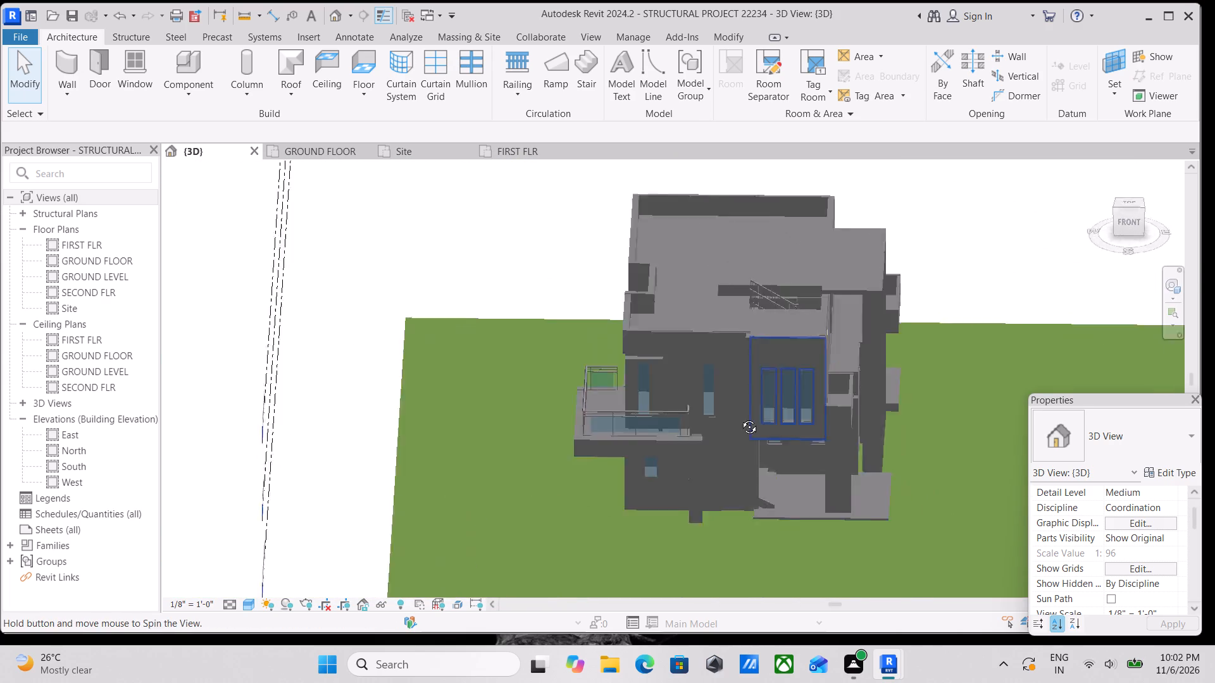
middle_click_drag(740, 417, 647, 387, "shift")
scroll(885, 419, "up", 2)
scroll(812, 326, "up", 1)
middle_click_drag(812, 327, 853, 409)
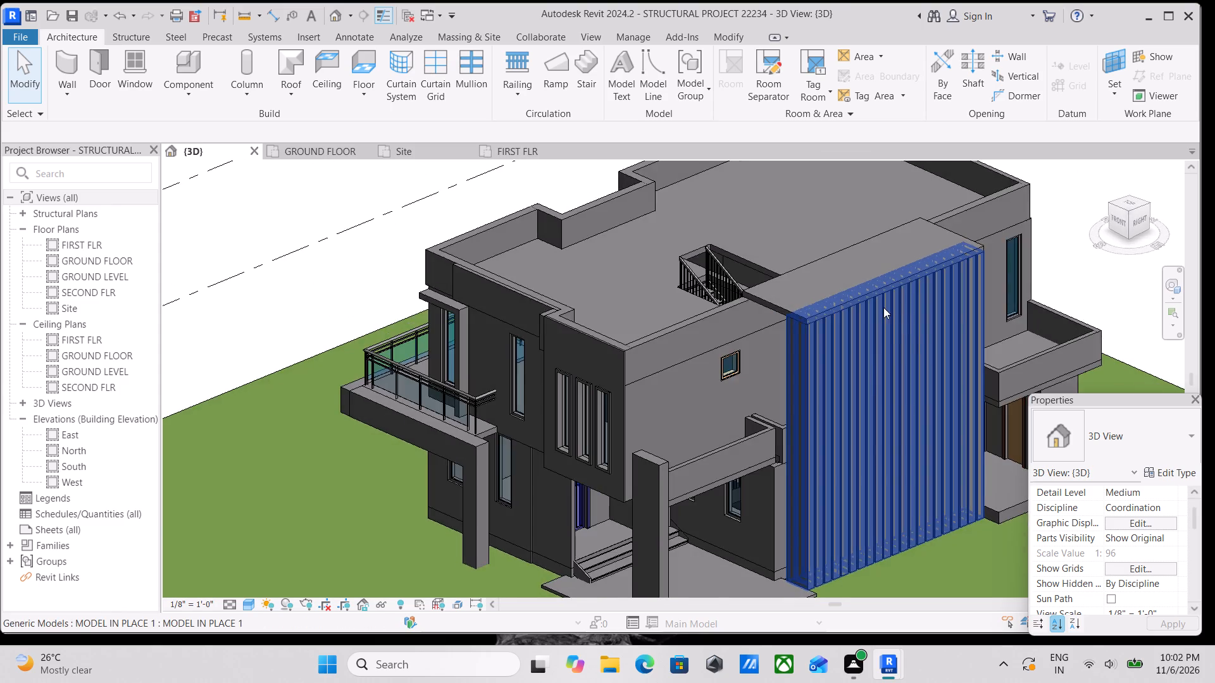
middle_click_drag(884, 307, 1017, 411, "shift")
middle_click_drag(911, 304, 874, 297, "shift")
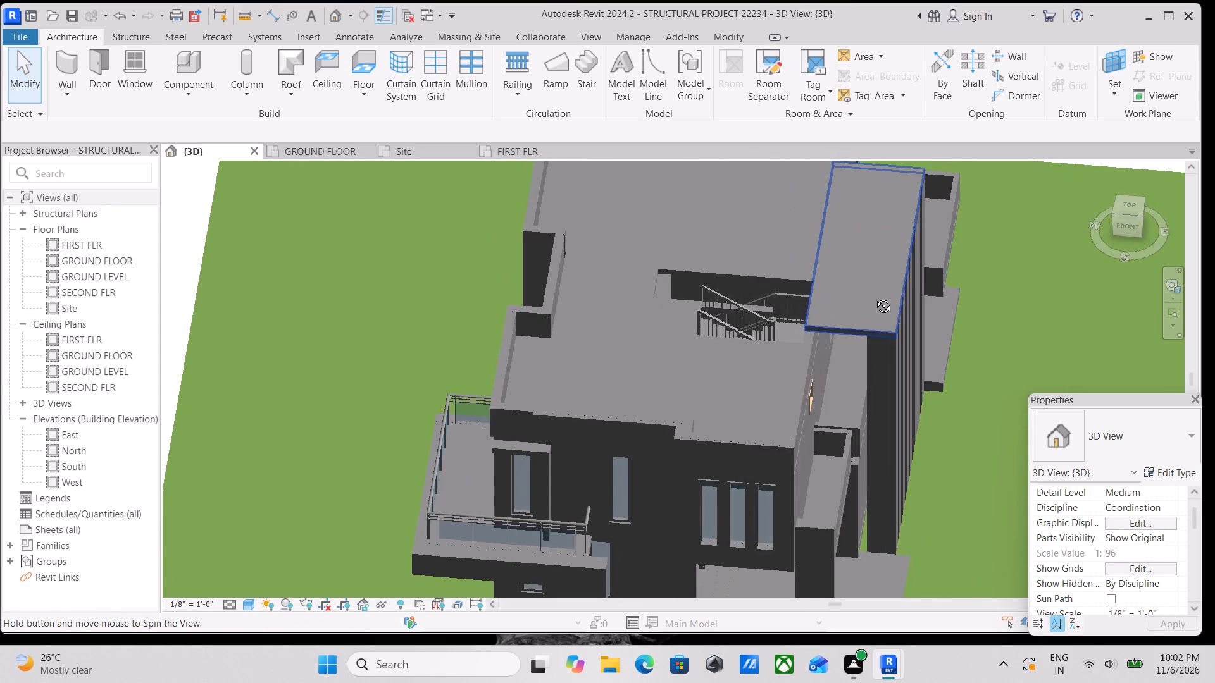
middle_click_drag(874, 297, 875, 300, "shift")
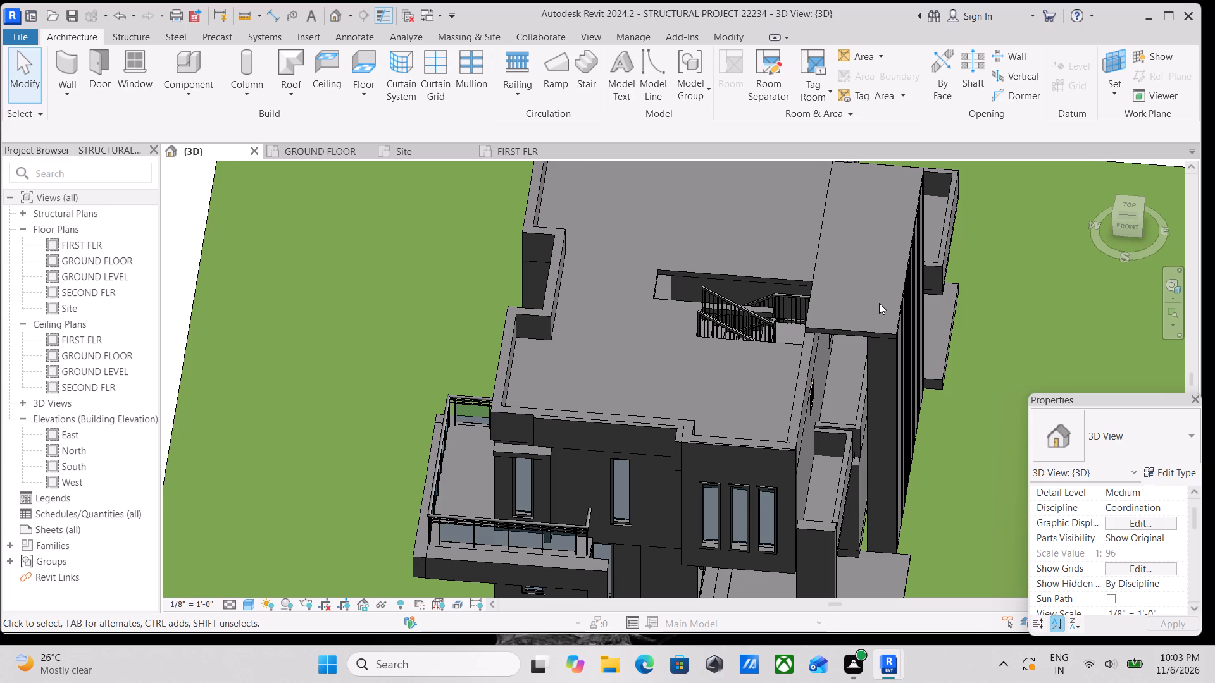
scroll(762, 312, "up", 1)
scroll(761, 312, "down", 6)
Examine the exterior on the vertical-fin side, including the porch, the fin screen and the roofline at the stairs.
middle_click_drag(842, 335, 1107, 244, "shift")
scroll(969, 287, "up", 3)
middle_click_drag(788, 278, 782, 218, "shift")
middle_click_drag(784, 244, 406, 255, "shift")
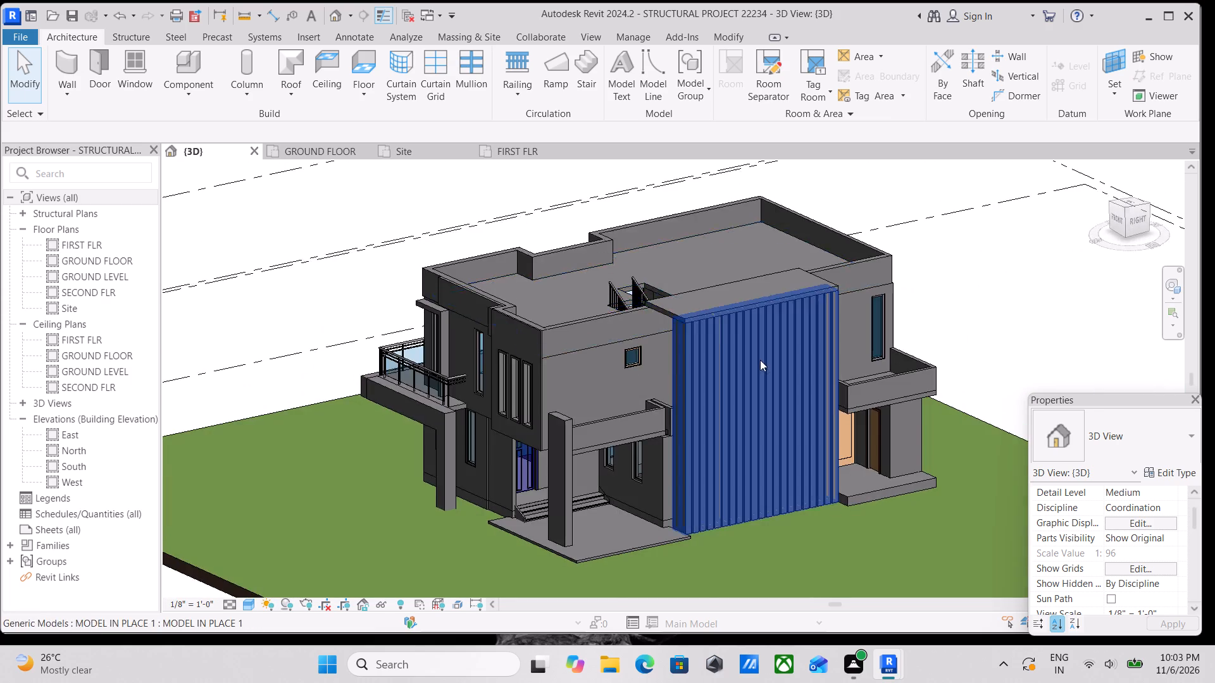
middle_click_drag(727, 341, 692, 322, "shift")
scroll(688, 343, "up", 3)
scroll(674, 354, "down", 2)
middle_click_drag(678, 357, 755, 397, "shift")
scroll(755, 396, "up", 1)
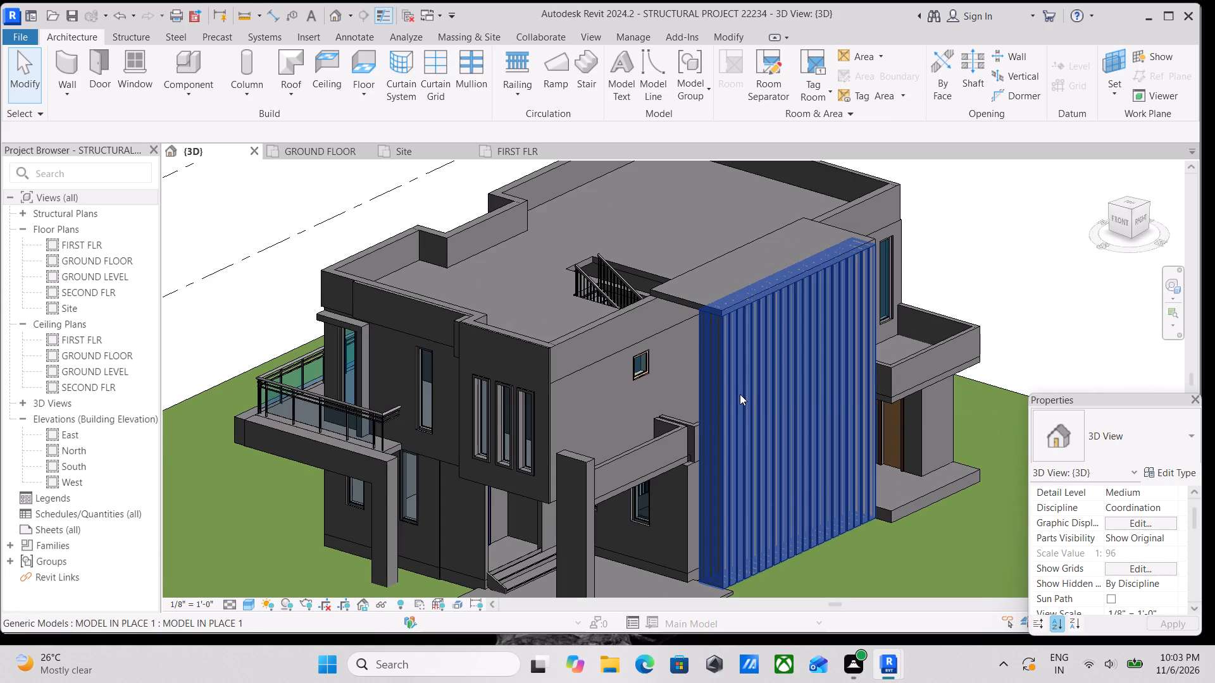
scroll(727, 426, "up", 2)
scroll(727, 424, "down", 2)
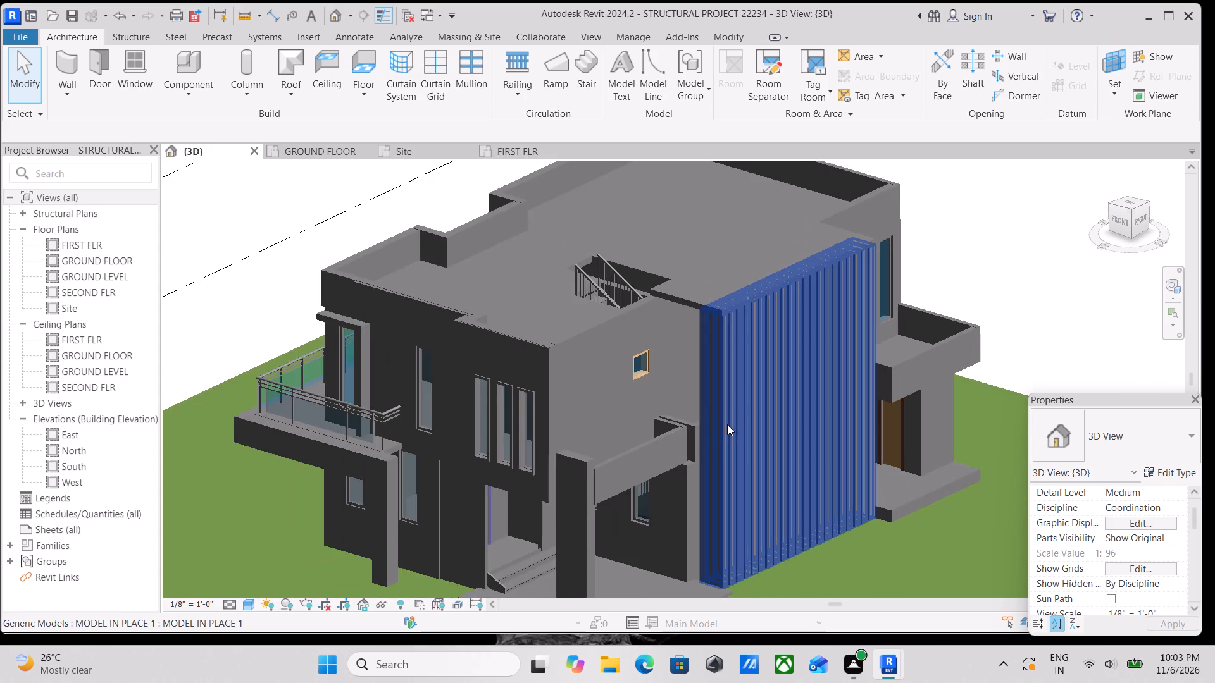
scroll(727, 424, "down", 2)
scroll(709, 417, "up", 2)
scroll(778, 367, "down", 2)
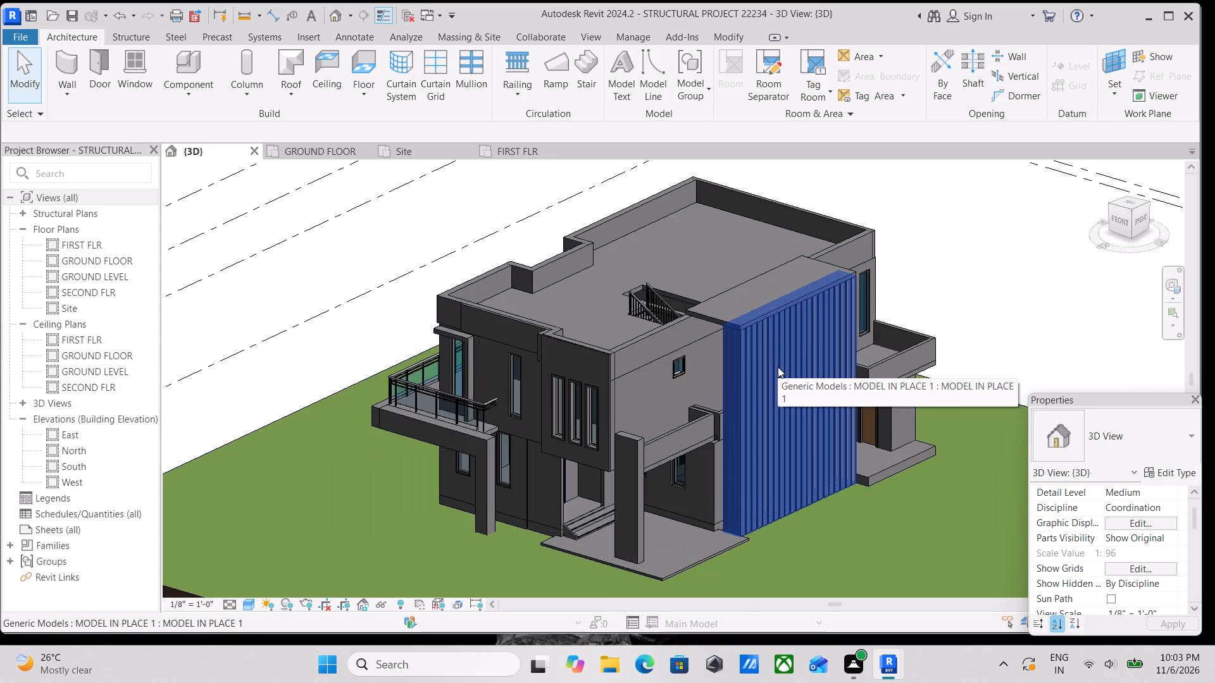
middle_click_drag(778, 366, 908, 388, "shift")
middle_click_drag(778, 340, 614, 295, "shift")
scroll(667, 341, "up", 3)
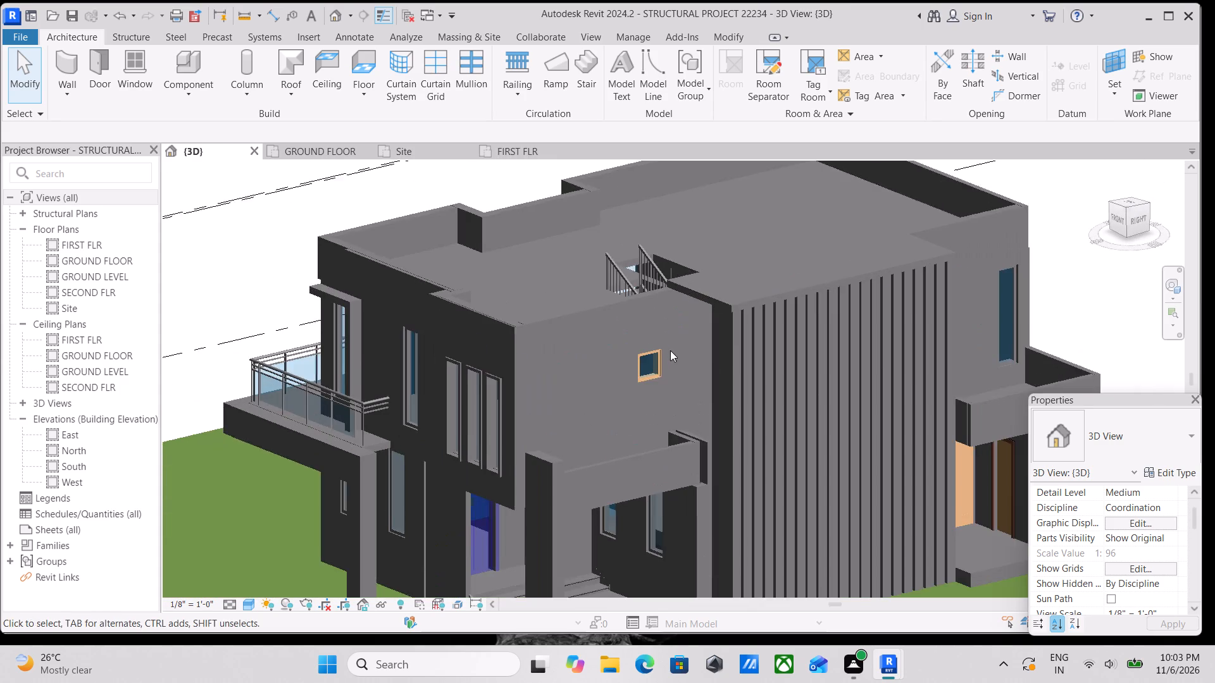
Examine the roof opening over the staircase from the balcony side and from above.
scroll(673, 348, "down", 1, "shift")
middle_click_drag(673, 348, 882, 345, "shift")
scroll(882, 343, "up", 1)
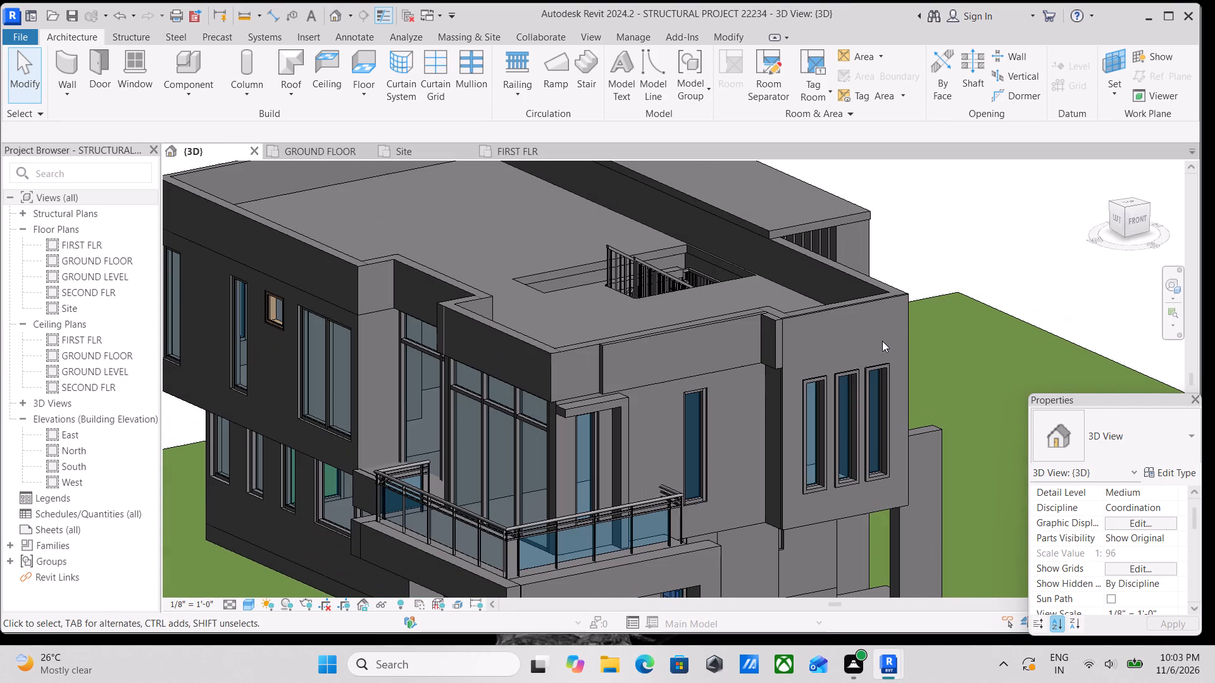
middle_click_drag(811, 303, 861, 378, "shift")
middle_click_drag(819, 311, 725, 443, "shift")
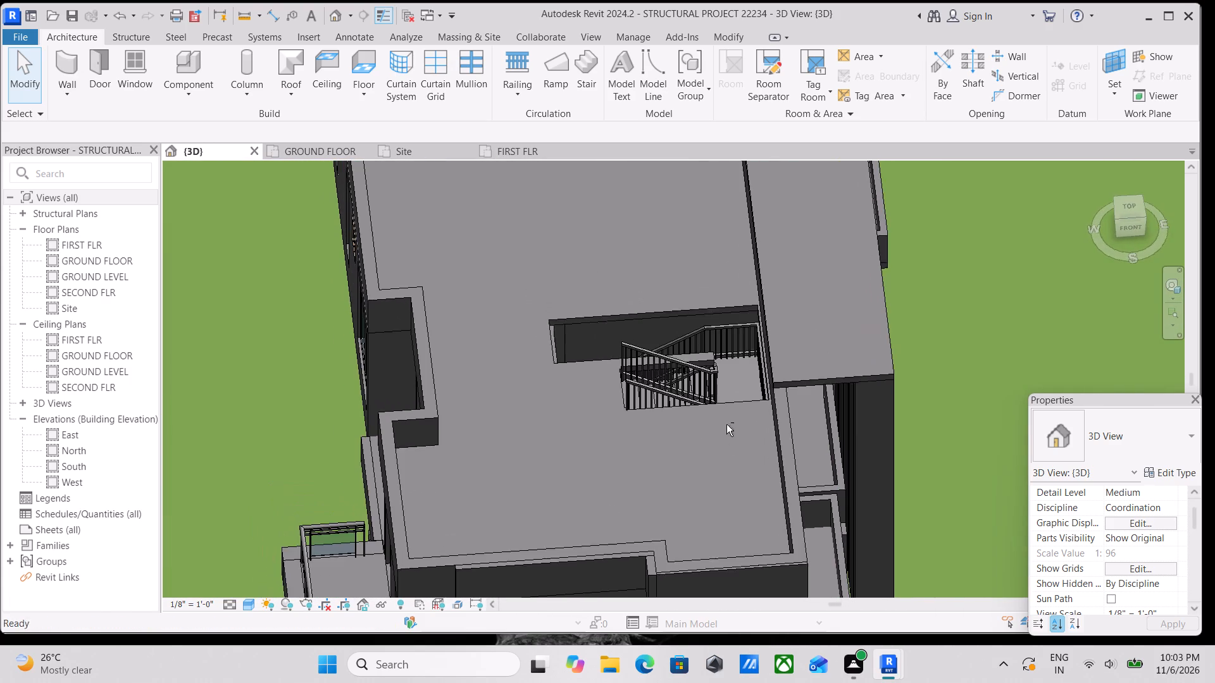
middle_click_drag(756, 410, 956, 446, "shift")
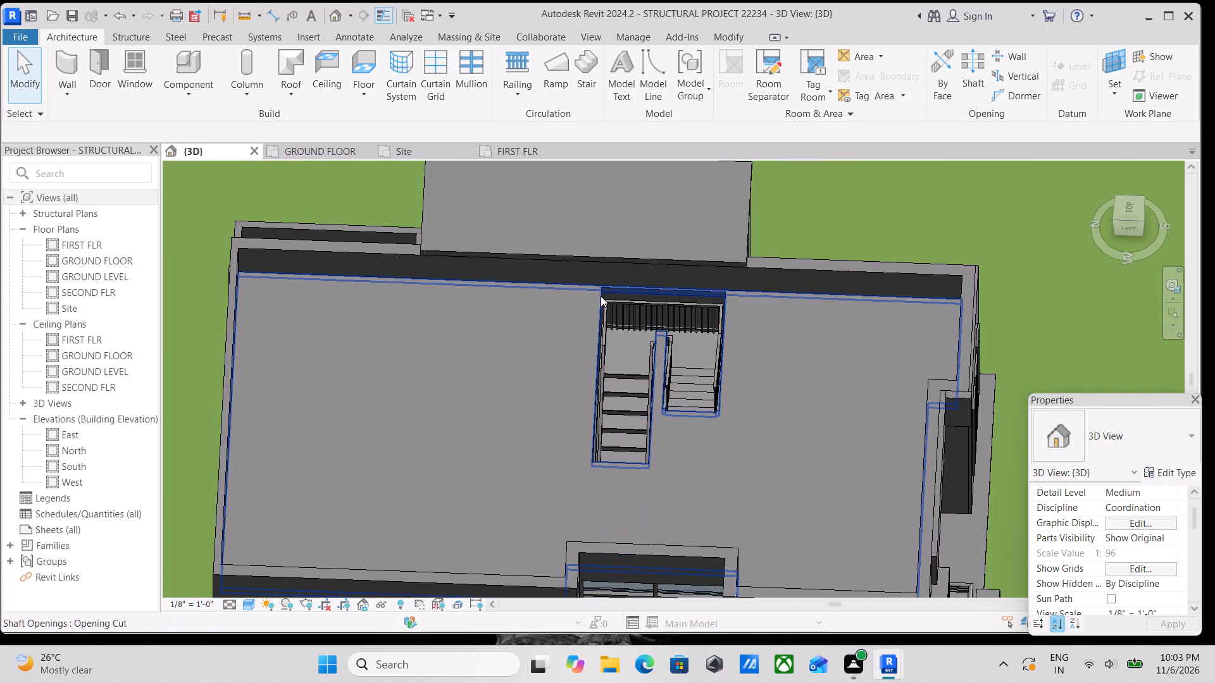
Stretch the top of the staircase's shaft opening upward above the roof slab, to an unconnected height of about 23' 0 45/256".
left_click(601, 296)
scroll(616, 321, "up", 3)
key("Escape")
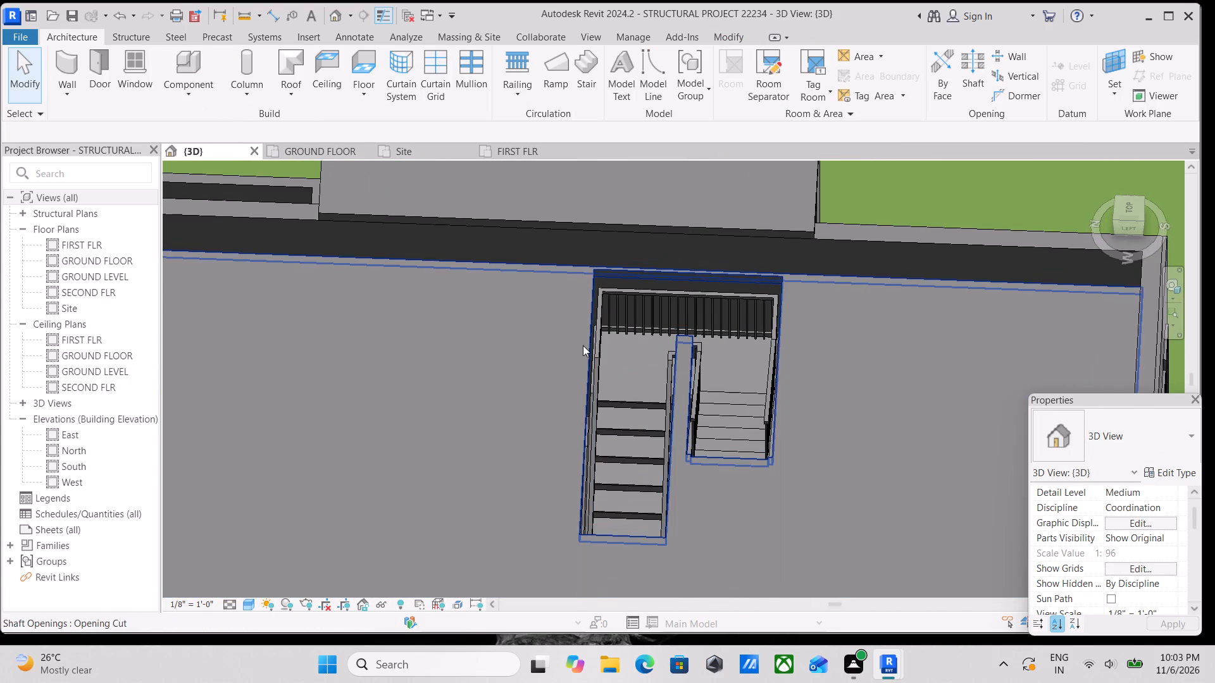
left_click(591, 352)
scroll(663, 385, "down", 2)
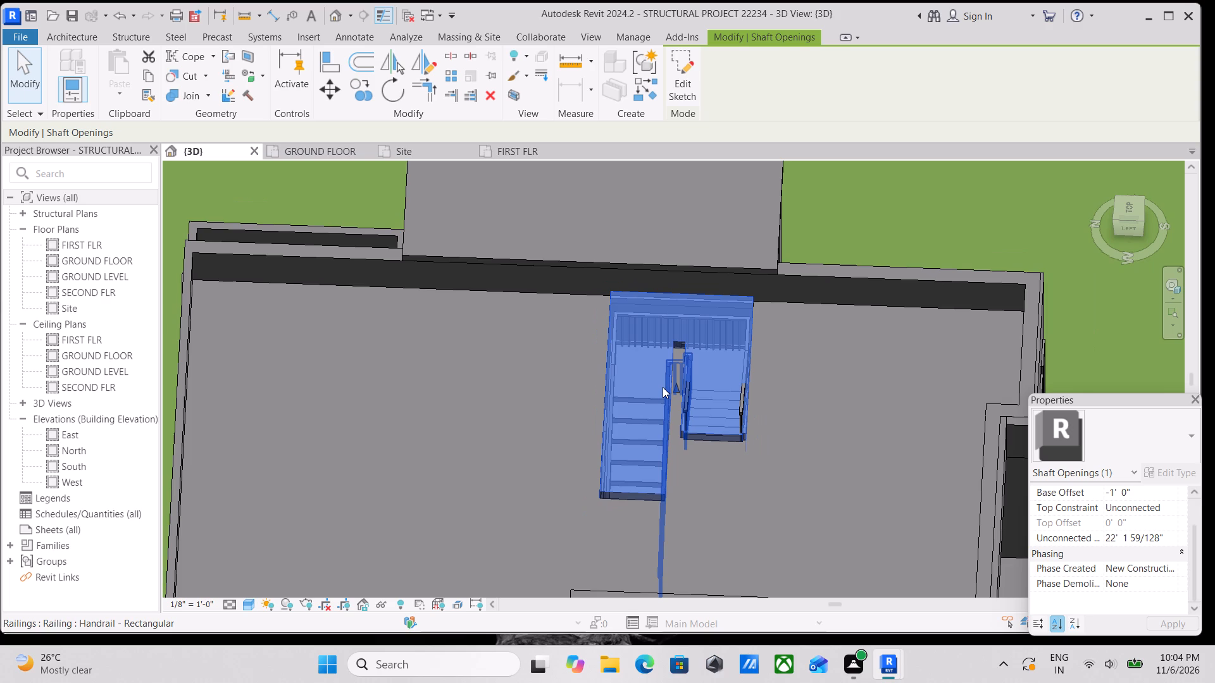
scroll(663, 387, "down", 4)
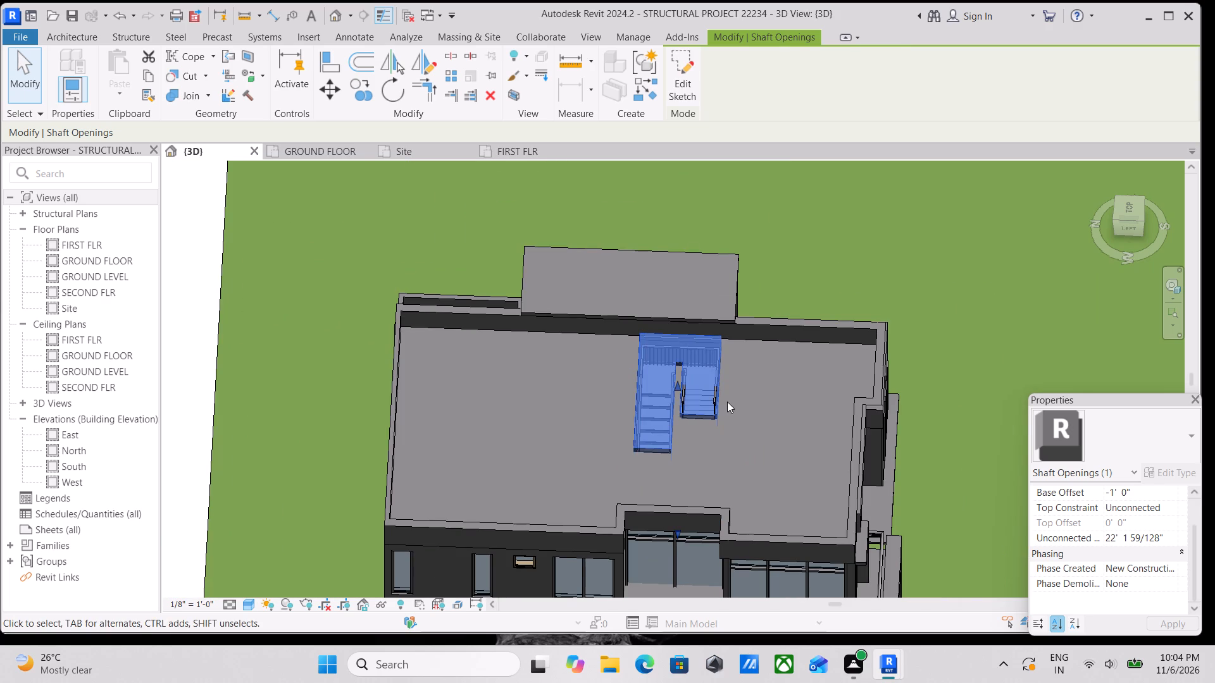
middle_click_drag(716, 409, 900, 274, "shift")
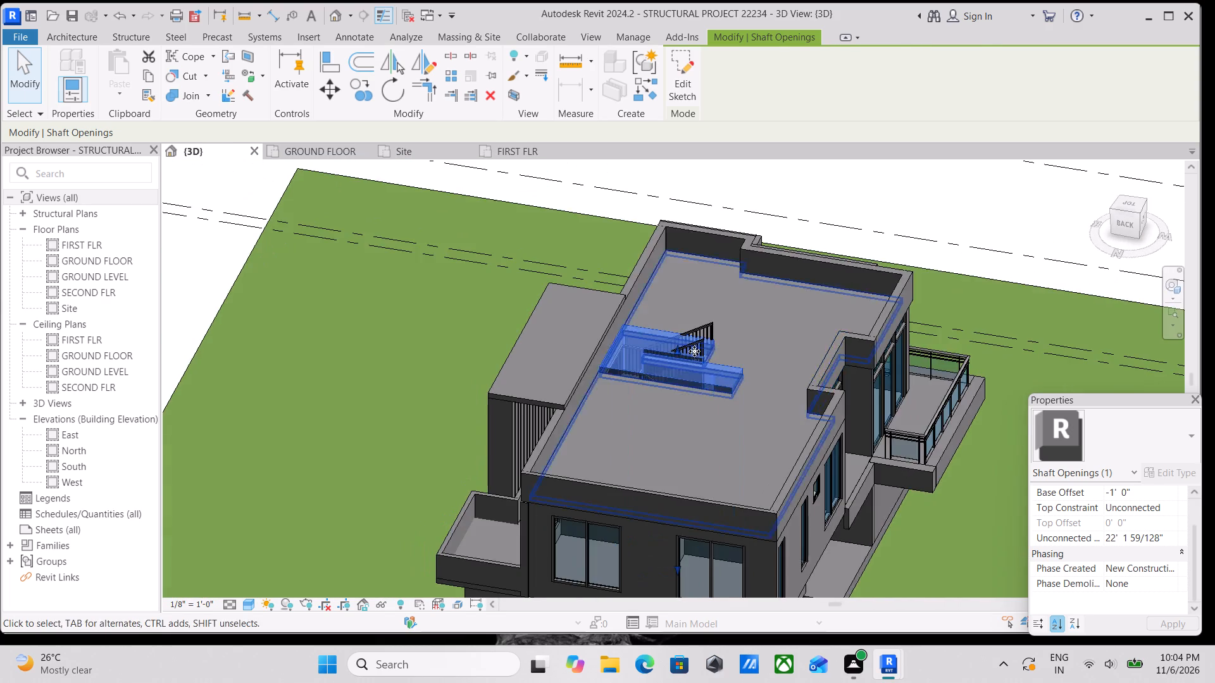
middle_click_drag(698, 347, 783, 386, "shift")
middle_click_drag(751, 377, 413, 344, "shift")
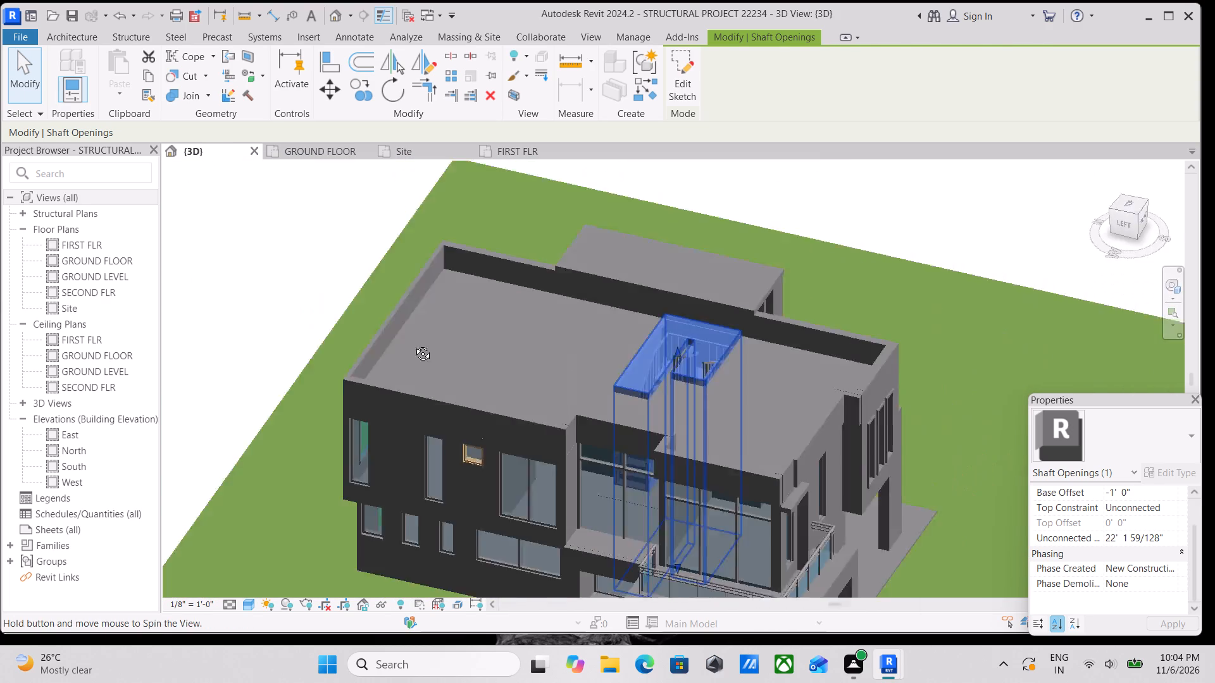
middle_click_drag(413, 344, 406, 342, "shift")
middle_click_drag(680, 396, 597, 358, "shift")
middle_click_drag(745, 343, 684, 316, "shift")
scroll(674, 334, "up", 8)
left_click_drag(676, 350, 670, 335)
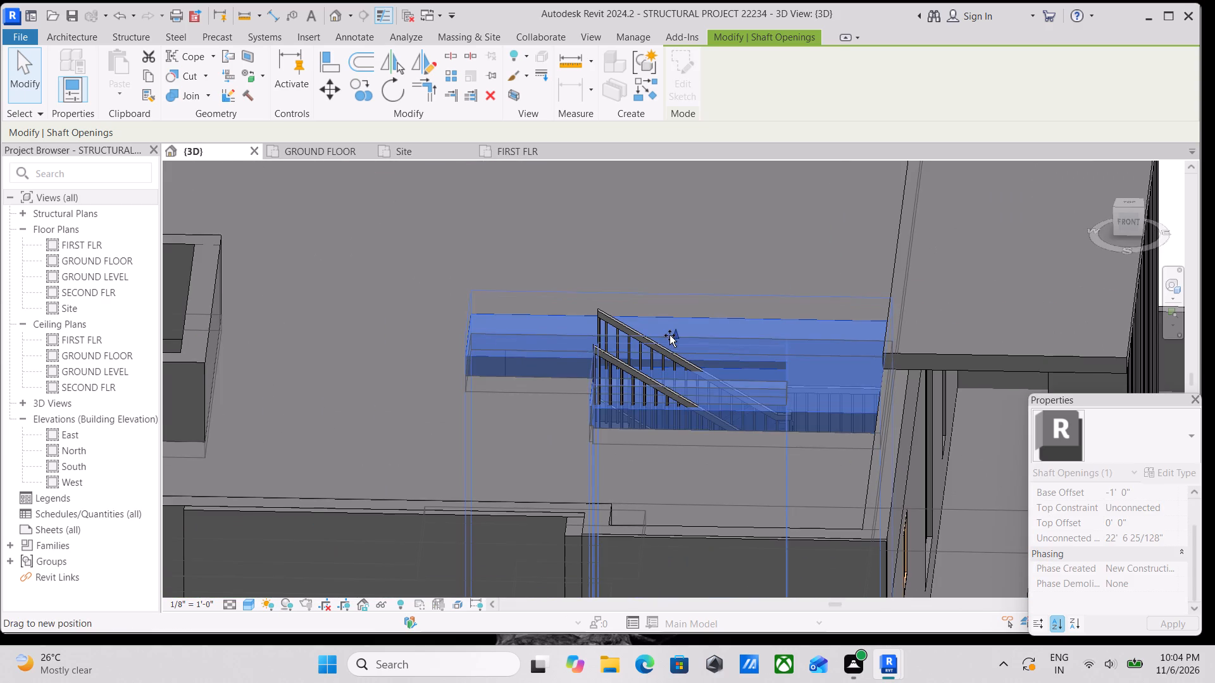
left_click_drag(670, 335, 670, 331)
scroll(673, 336, "down", 1)
middle_click_drag(676, 351, 773, 469, "shift")
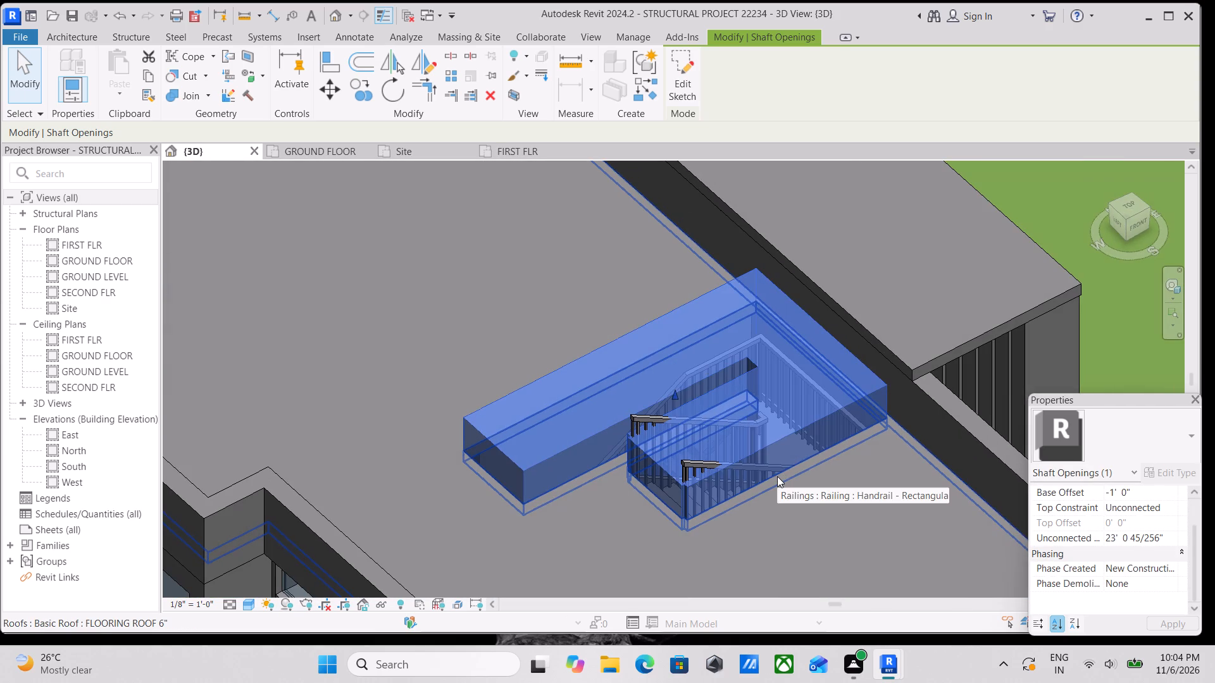
scroll(777, 476, "down", 3)
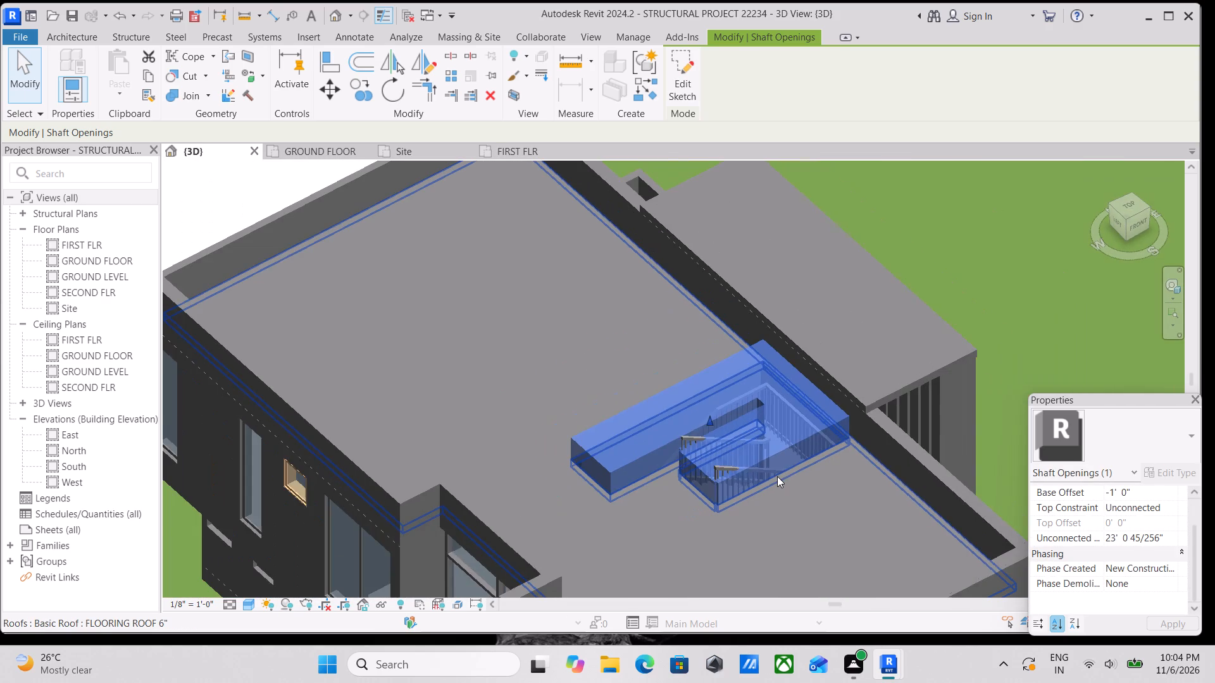
key("Escape")
Examine the stair opening in the roof slab together with the surrounding parapet and the stair railings.
scroll(761, 484, "up", 2)
middle_click_drag(690, 455, 775, 452)
middle_click_drag(732, 426, 856, 506)
middle_click_drag(837, 500, 692, 350)
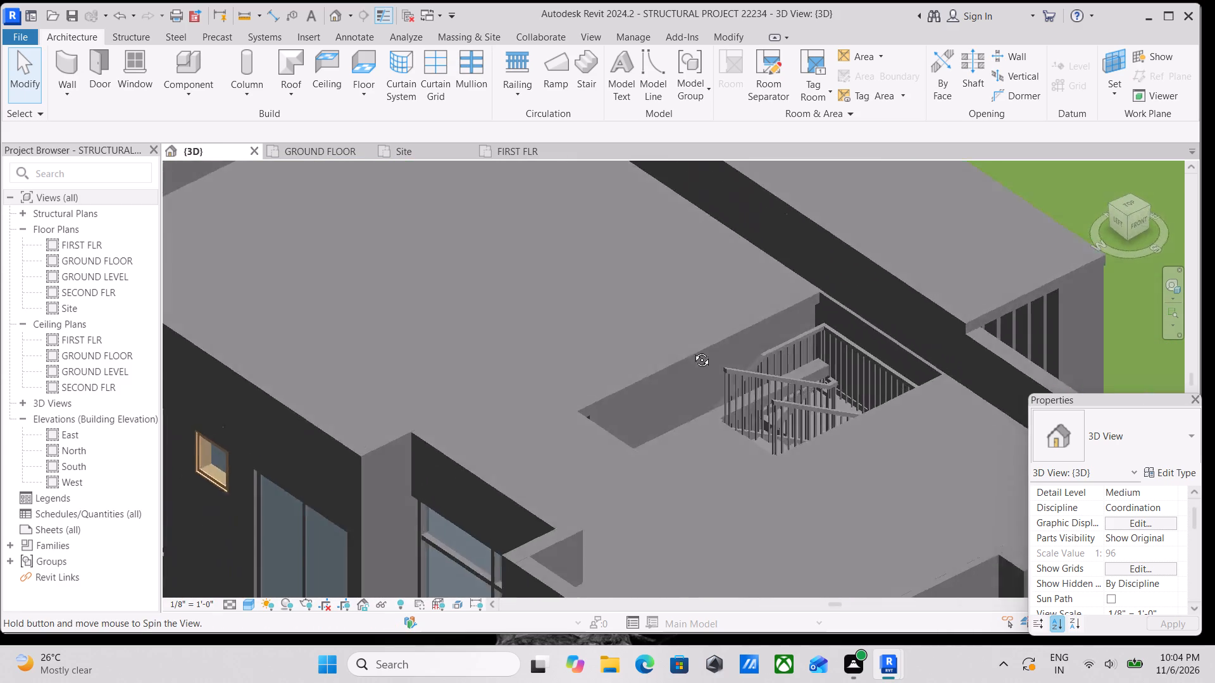
middle_click_drag(692, 350, 659, 326)
scroll(621, 362, "up", 2)
middle_click_drag(611, 347, 672, 409)
scroll(675, 402, "down", 5)
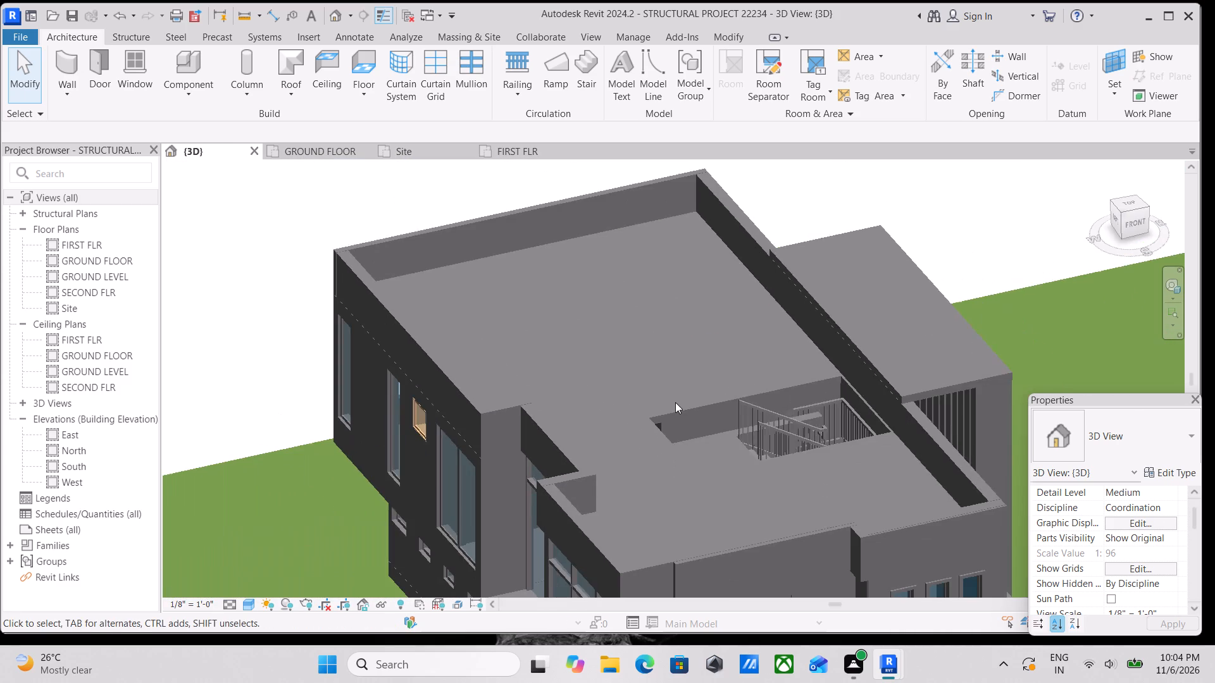
scroll(687, 407, "up", 3)
middle_click_drag(690, 412, 740, 458)
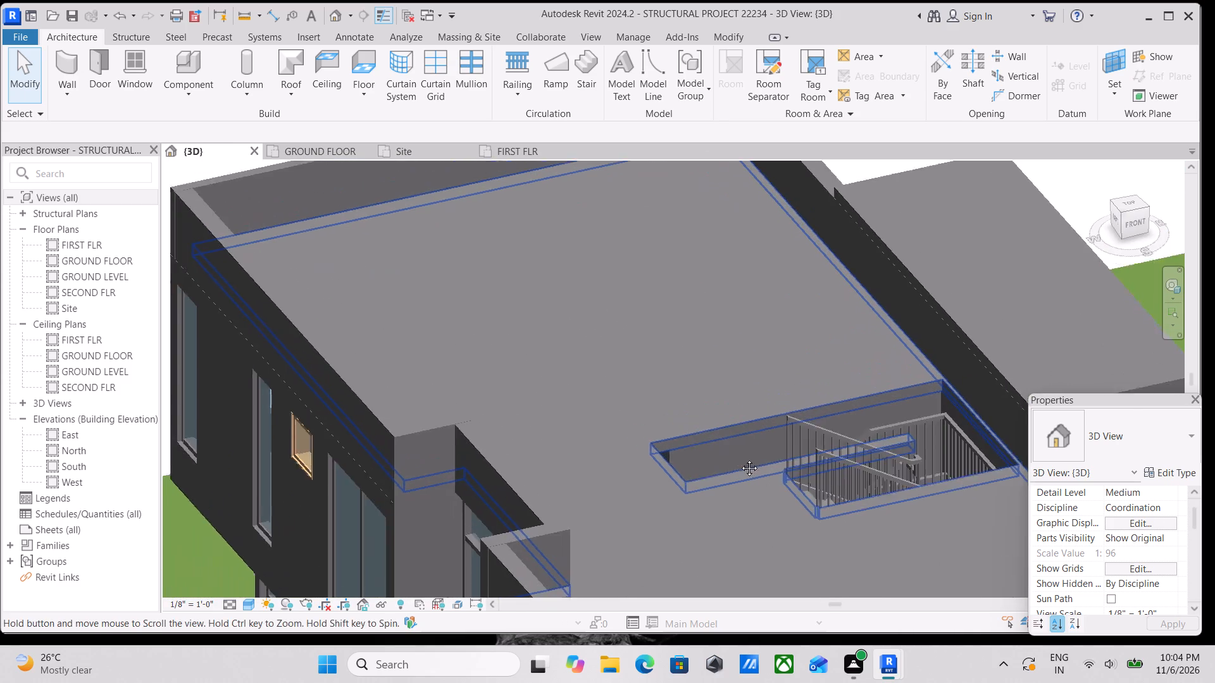
middle_click_drag(740, 458, 835, 546)
scroll(700, 396, "down", 3)
middle_click_drag(710, 409, 714, 428)
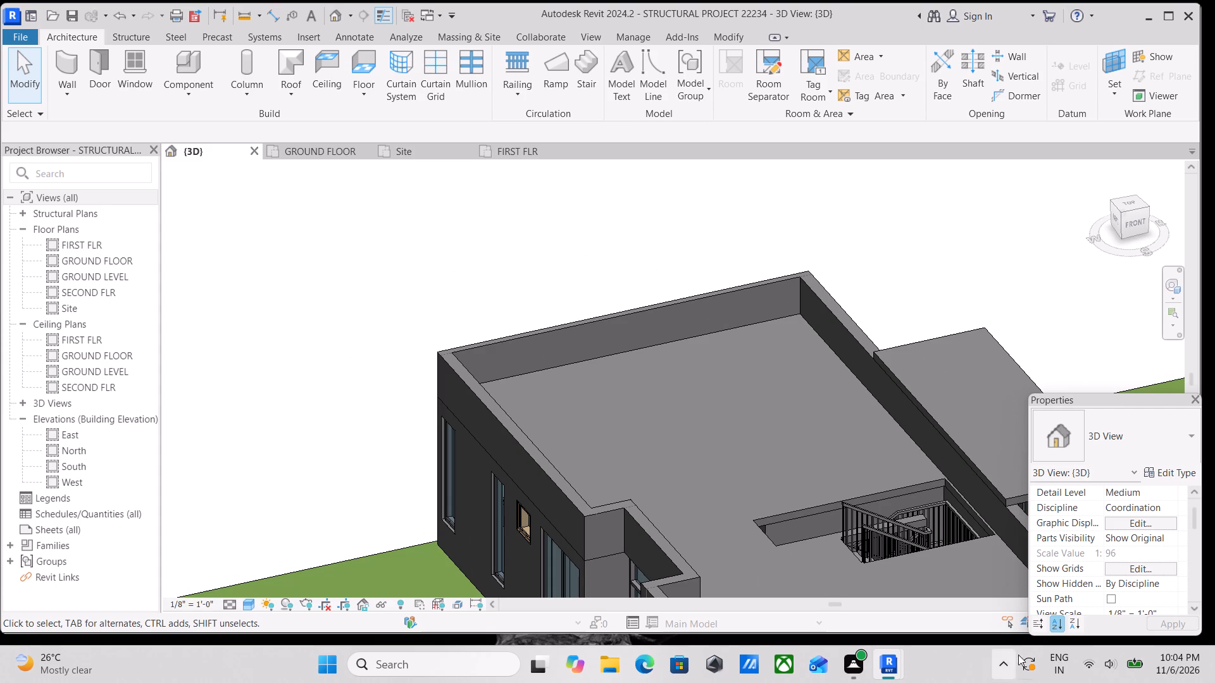
Examine at close range the edge where the roof opening over the stairs meets the slab and parapet wall.
scroll(1102, 636, "up", 2)
scroll(956, 573, "down", 2)
middle_click_drag(909, 461, 921, 385)
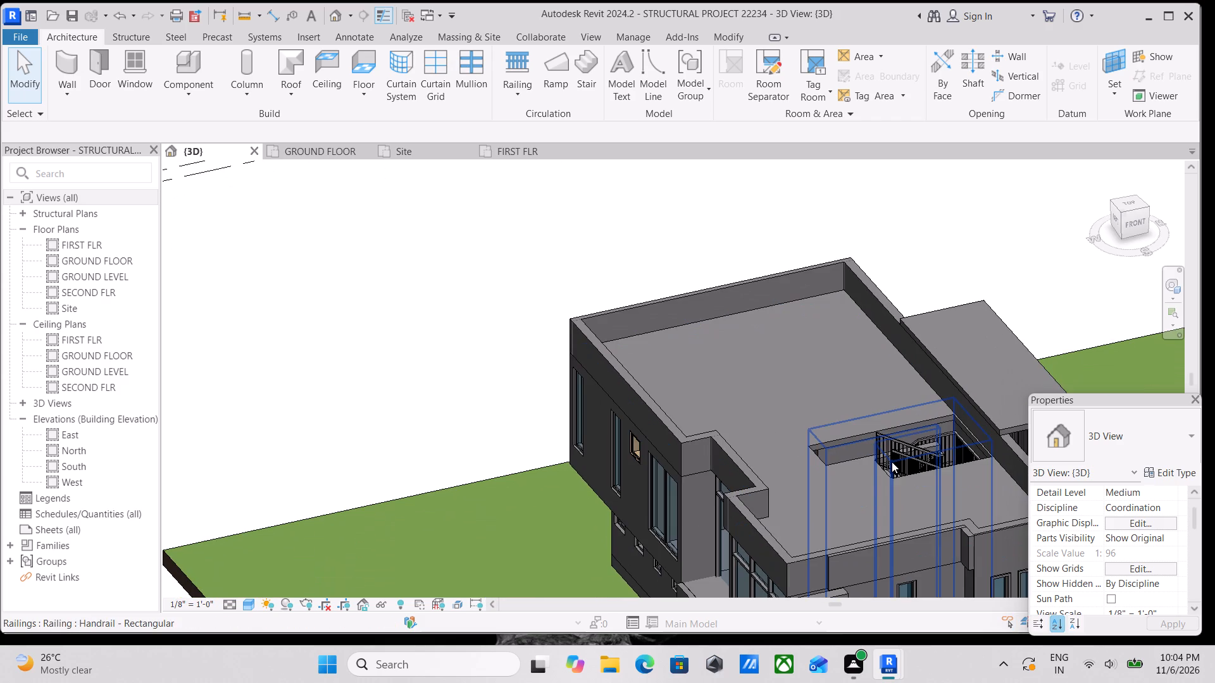
middle_click_drag(892, 462, 1001, 445, "shift")
scroll(1001, 445, "up", 1, "shift")
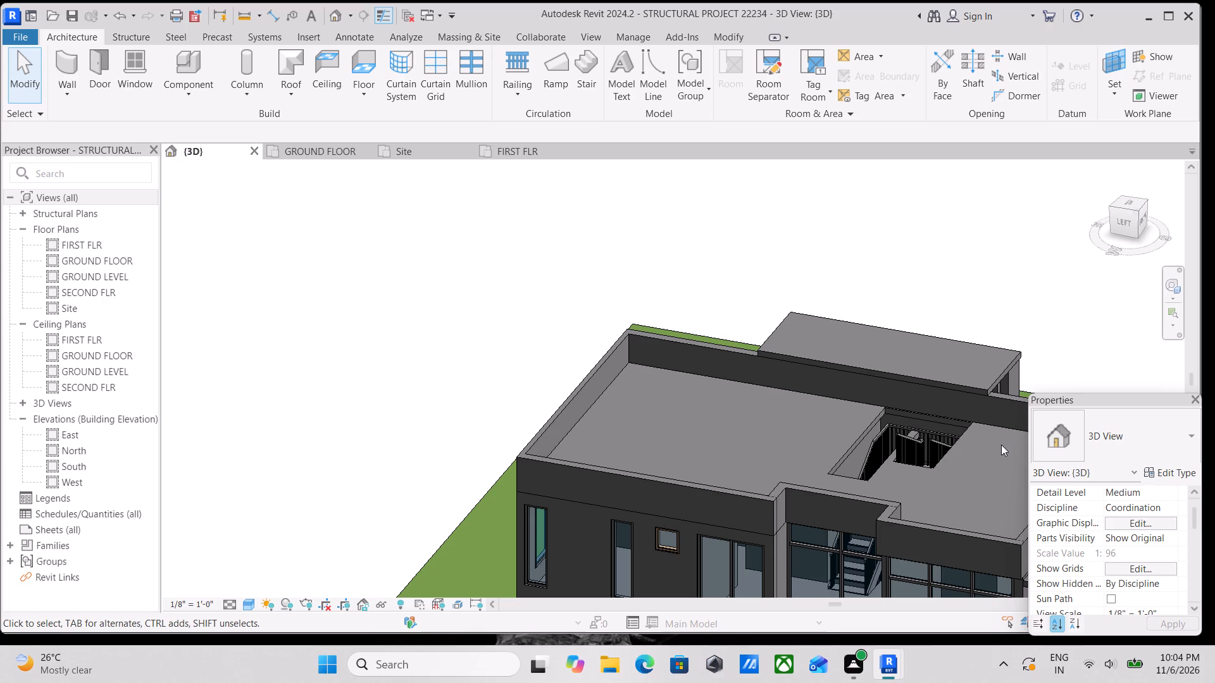
scroll(1000, 445, "up", 2)
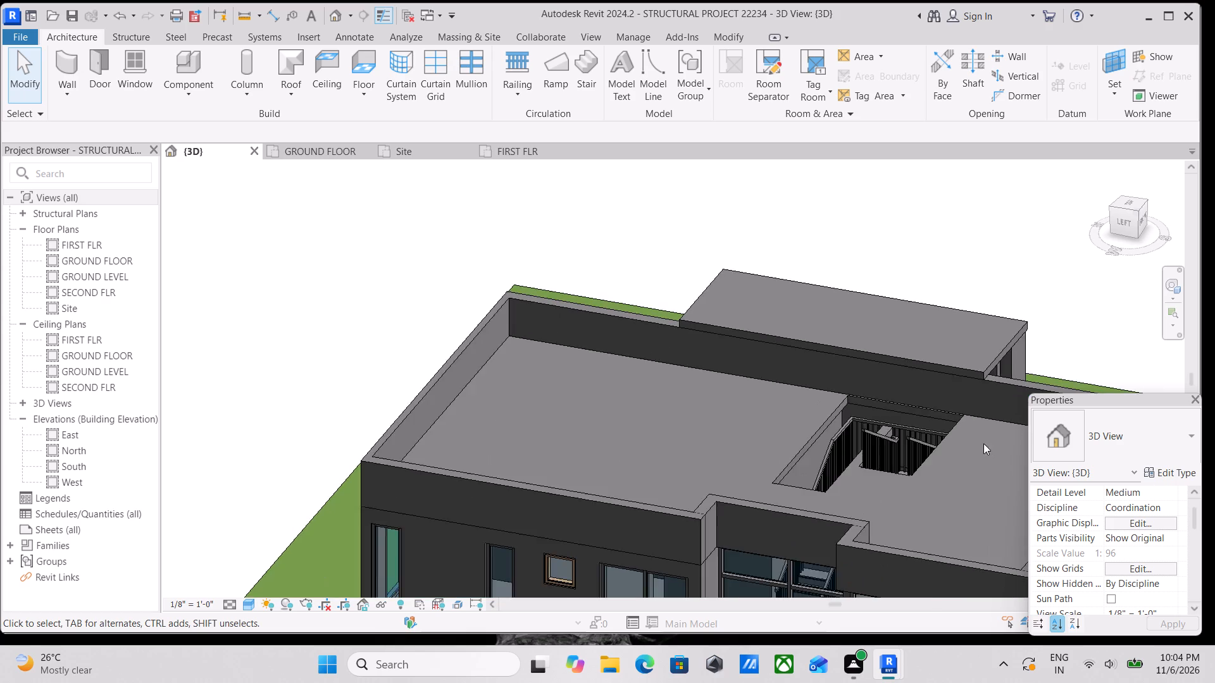
scroll(961, 440, "down", 2)
scroll(946, 451, "up", 3)
scroll(944, 424, "down", 1)
middle_click_drag(944, 424, 915, 485)
scroll(896, 480, "up", 4)
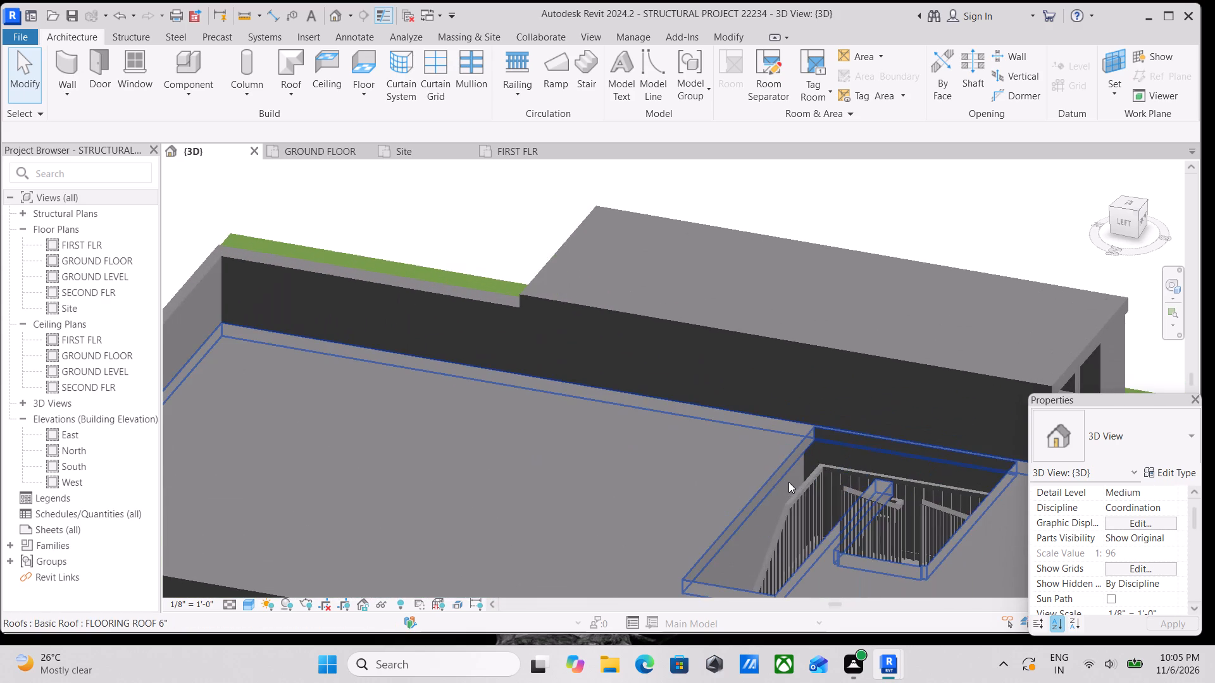
scroll(788, 482, "up", 2)
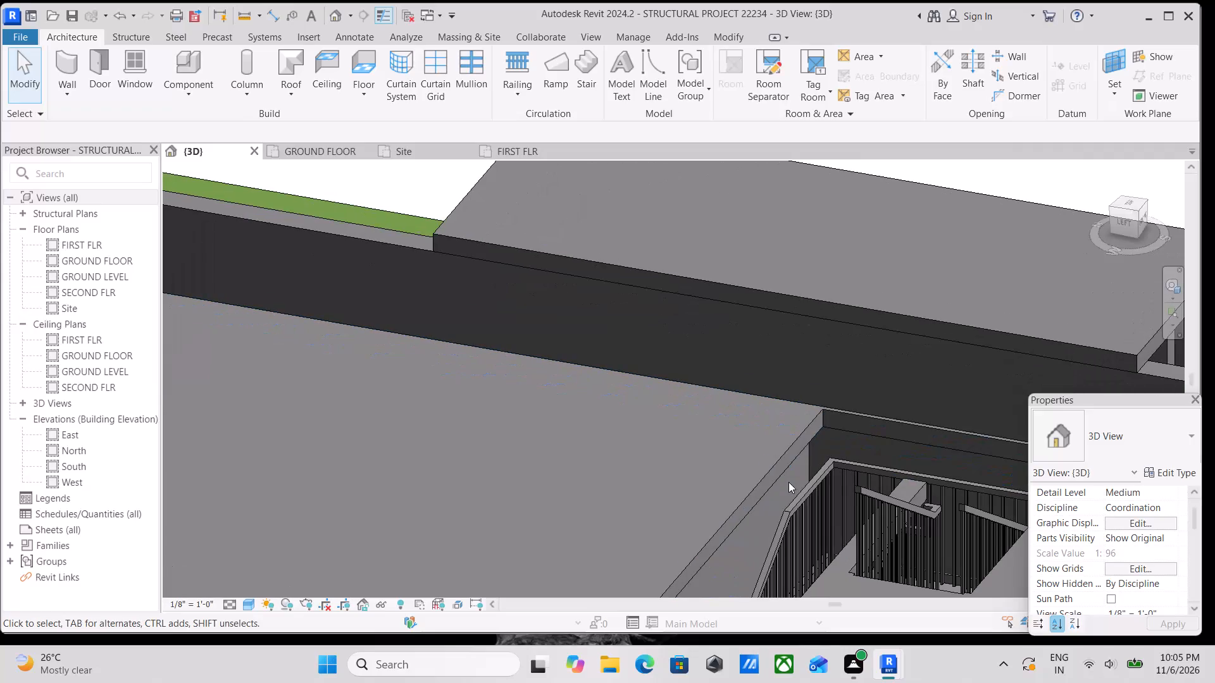
scroll(788, 482, "up", 5)
scroll(756, 501, "down", 4)
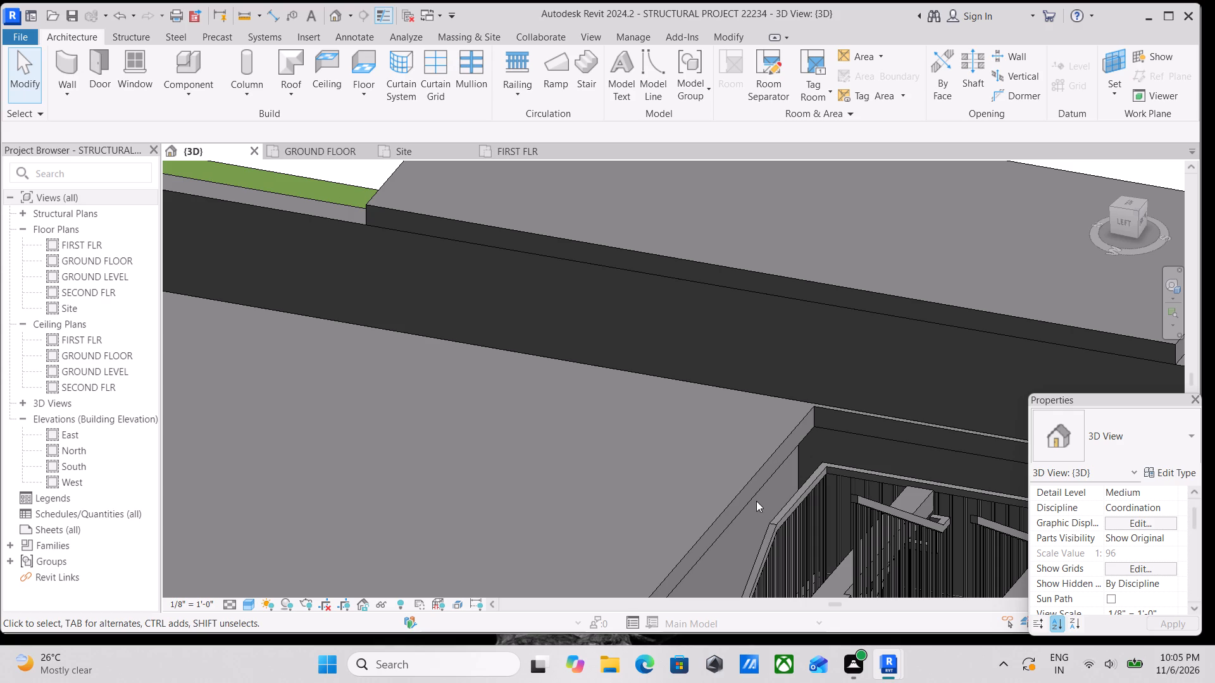
Examine the whole house on its site against the level lines, including the roof opening.
scroll(850, 374, "down", 12)
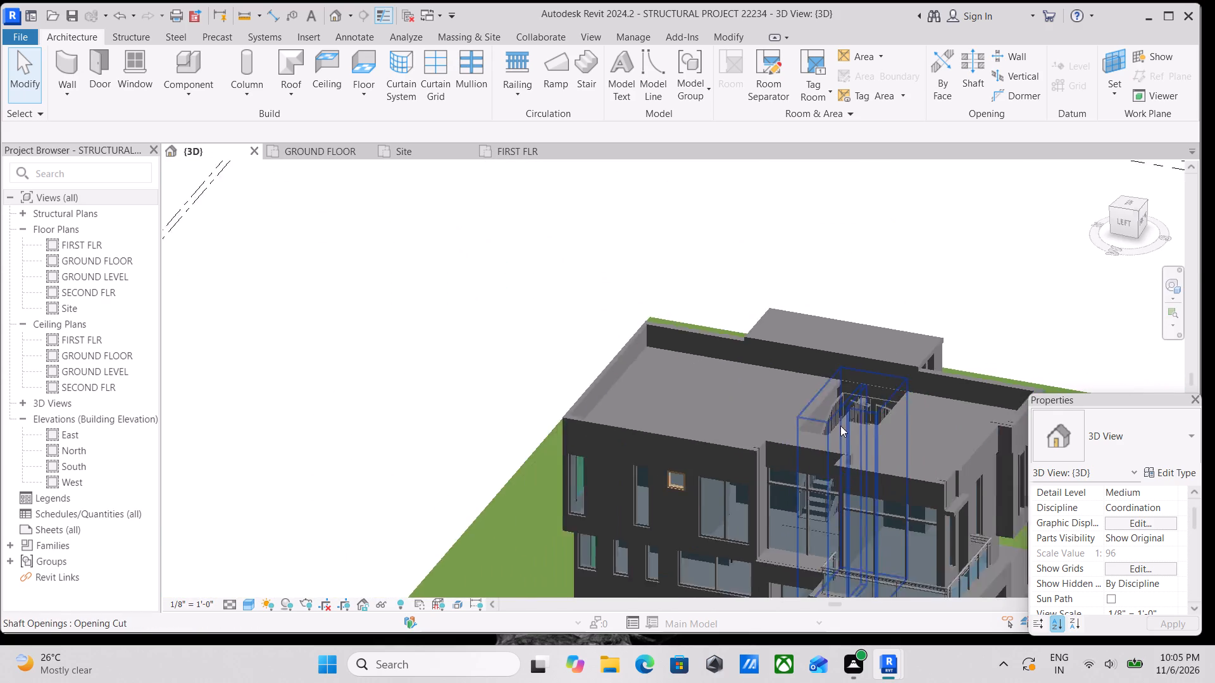
scroll(840, 426, "down", 5)
middle_click_drag(848, 434, 981, 422, "shift")
scroll(981, 422, "up", 1)
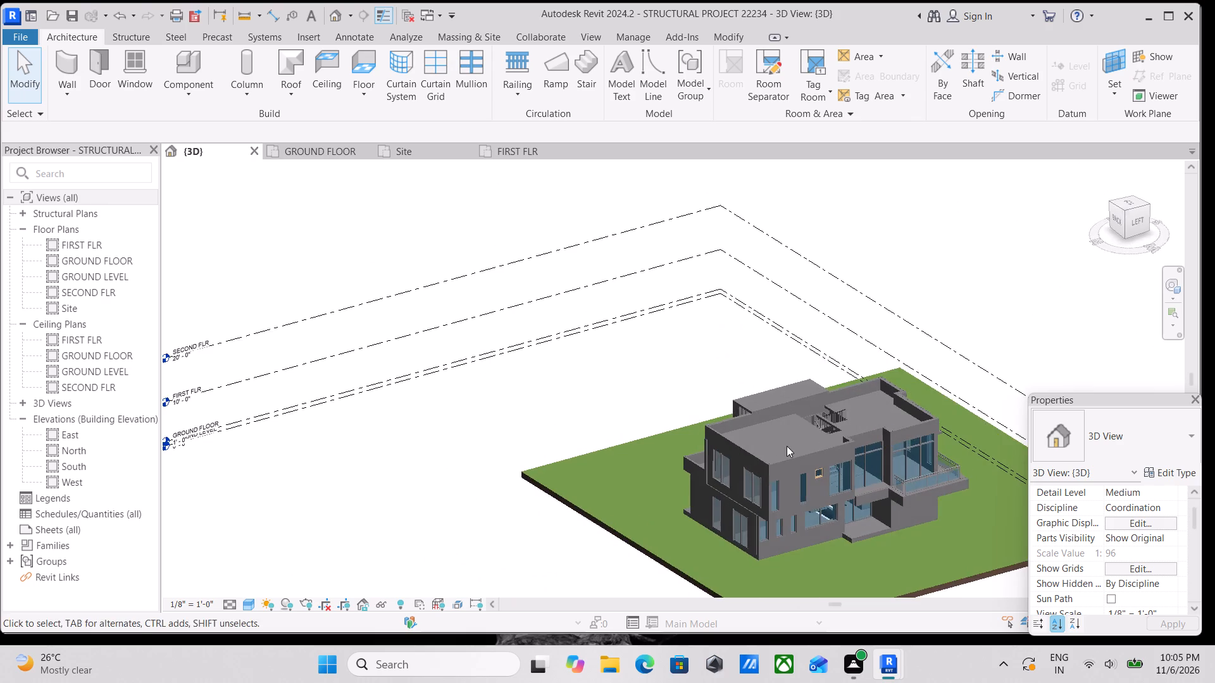
middle_click_drag(787, 446, 916, 405, "shift")
scroll(916, 405, "up", 2, "shift")
middle_click_drag(833, 461, 968, 489, "shift")
Examine the house's back side and roofline, and look down through the roof opening at the stair flights and railing.
scroll(968, 489, "up", 1, "shift")
middle_click_drag(863, 501, 775, 418, "shift")
scroll(778, 421, "up", 1, "shift")
scroll(786, 437, "up", 3)
scroll(837, 422, "up", 3)
middle_click_drag(882, 398, 823, 391, "shift")
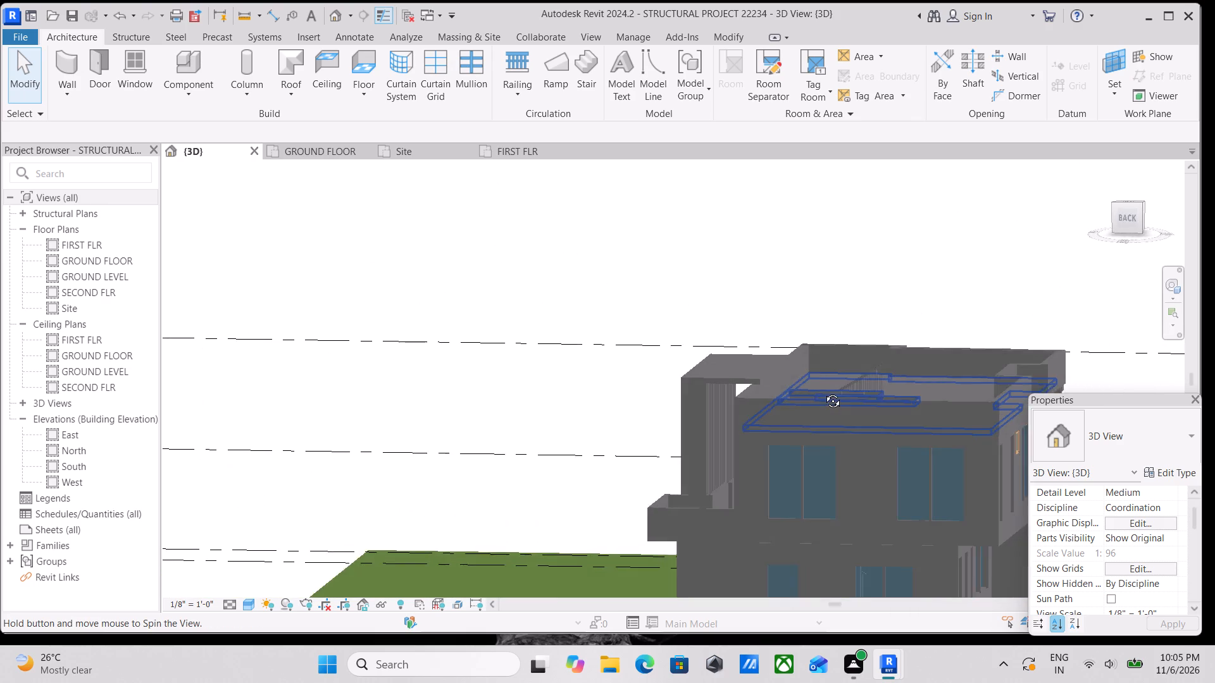
middle_click_drag(823, 391, 725, 605, "shift")
middle_click_drag(900, 467, 818, 553, "shift")
scroll(811, 479, "up", 1)
scroll(854, 412, "up", 3)
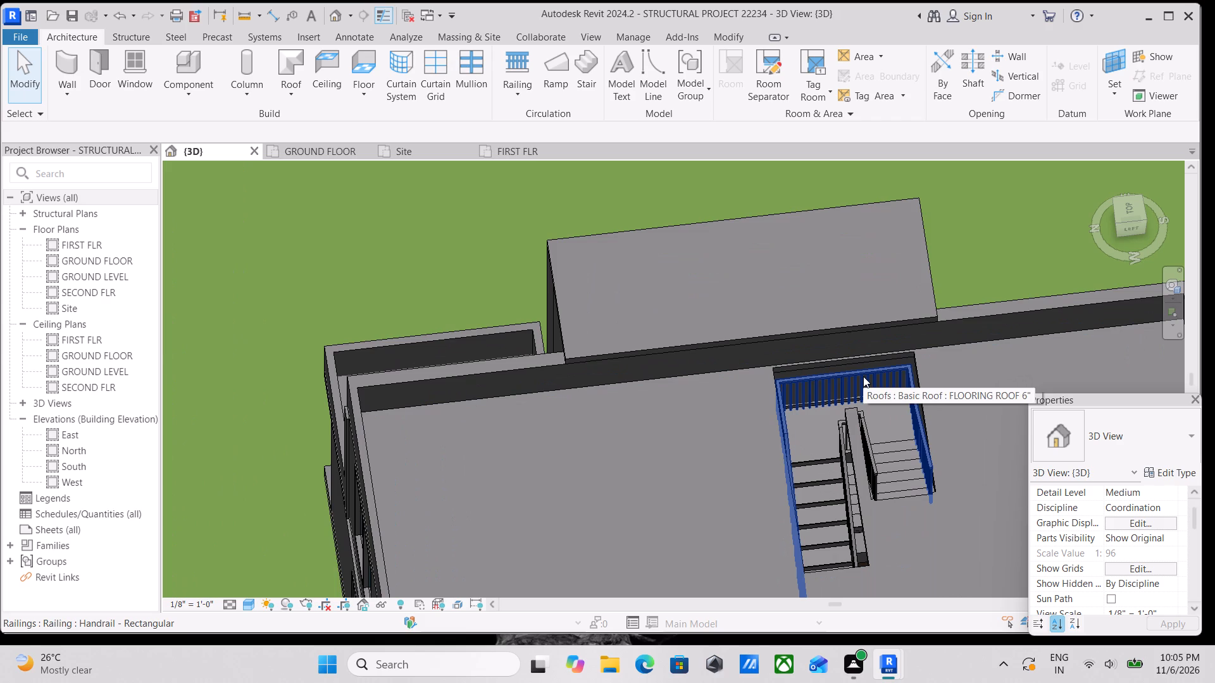
scroll(863, 376, "up", 3)
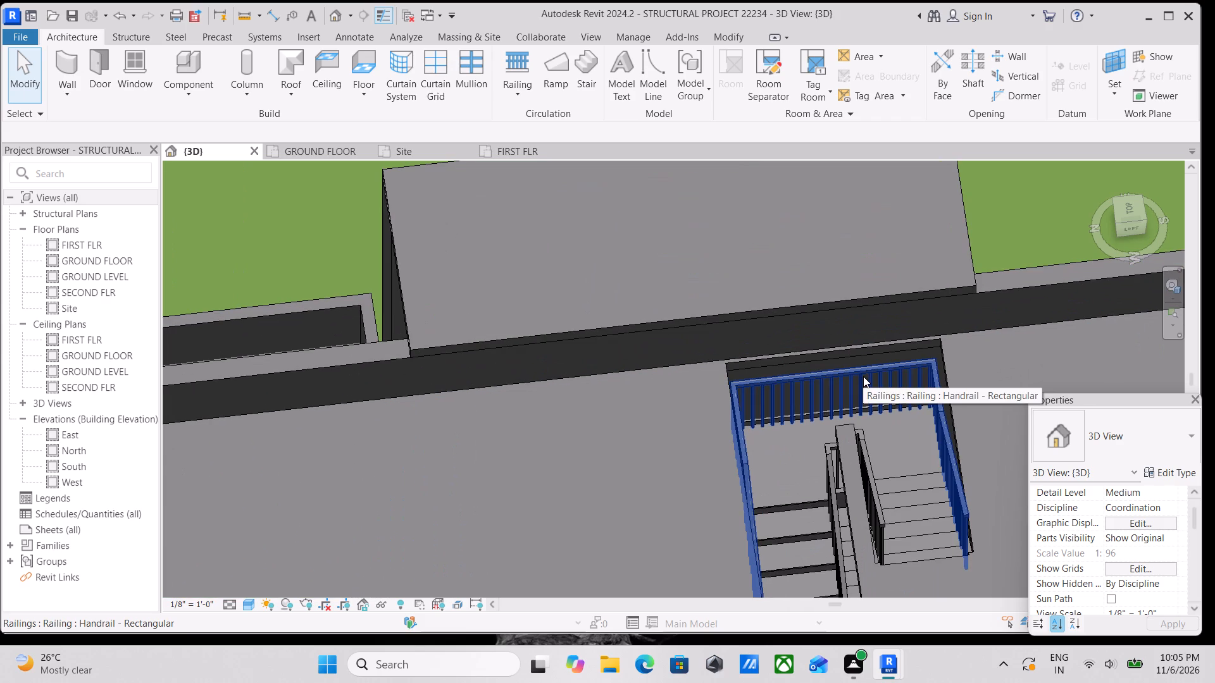
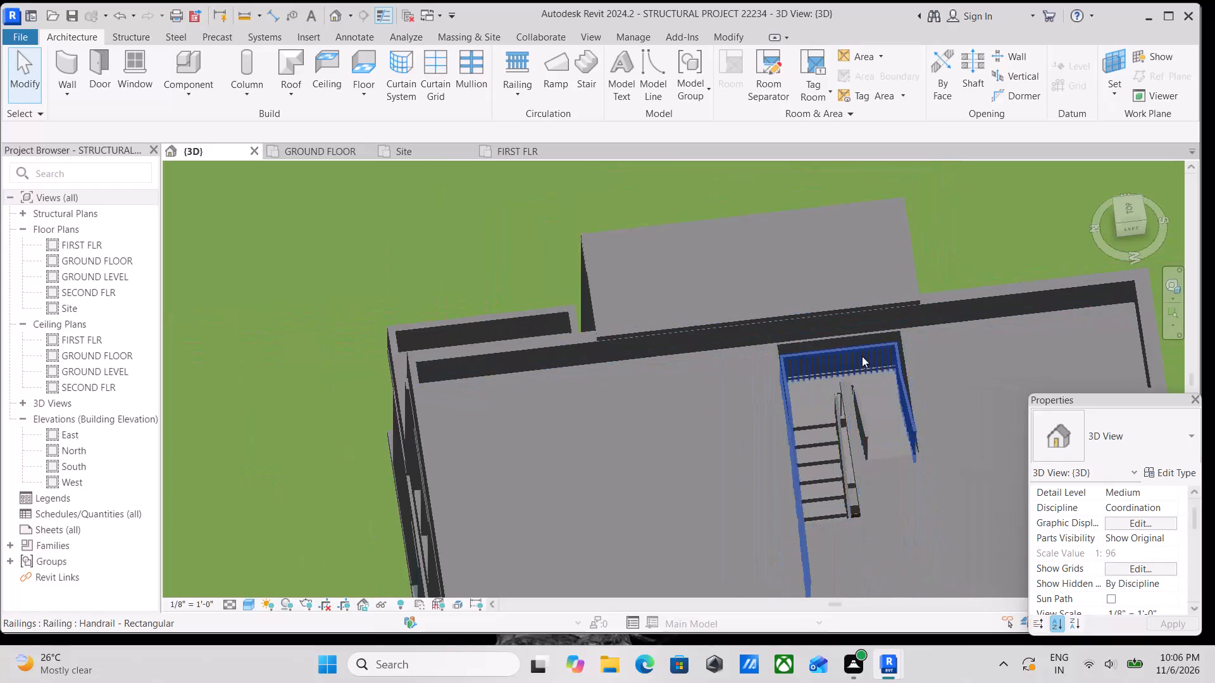
Examine the roof's stair opening from above, including the stair flights, railings and surrounding parapet.
scroll(859, 356, "down", 3)
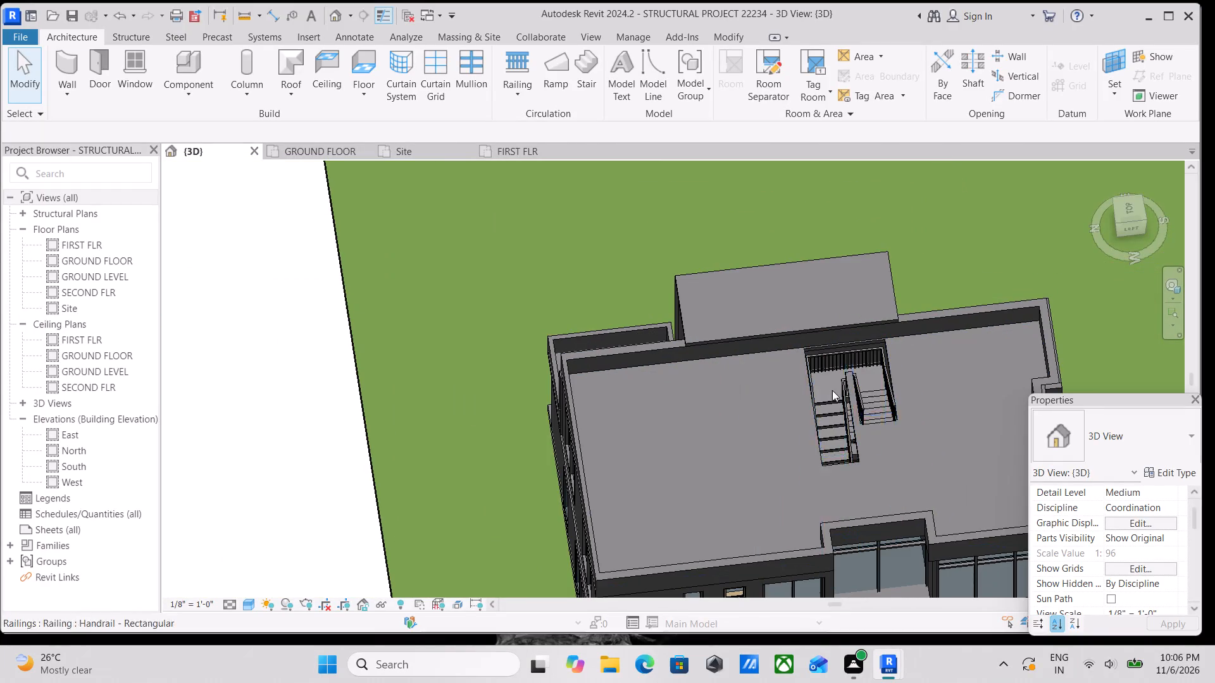
middle_click_drag(828, 393, 1037, 183, "shift")
middle_click_drag(913, 327, 973, 227, "shift")
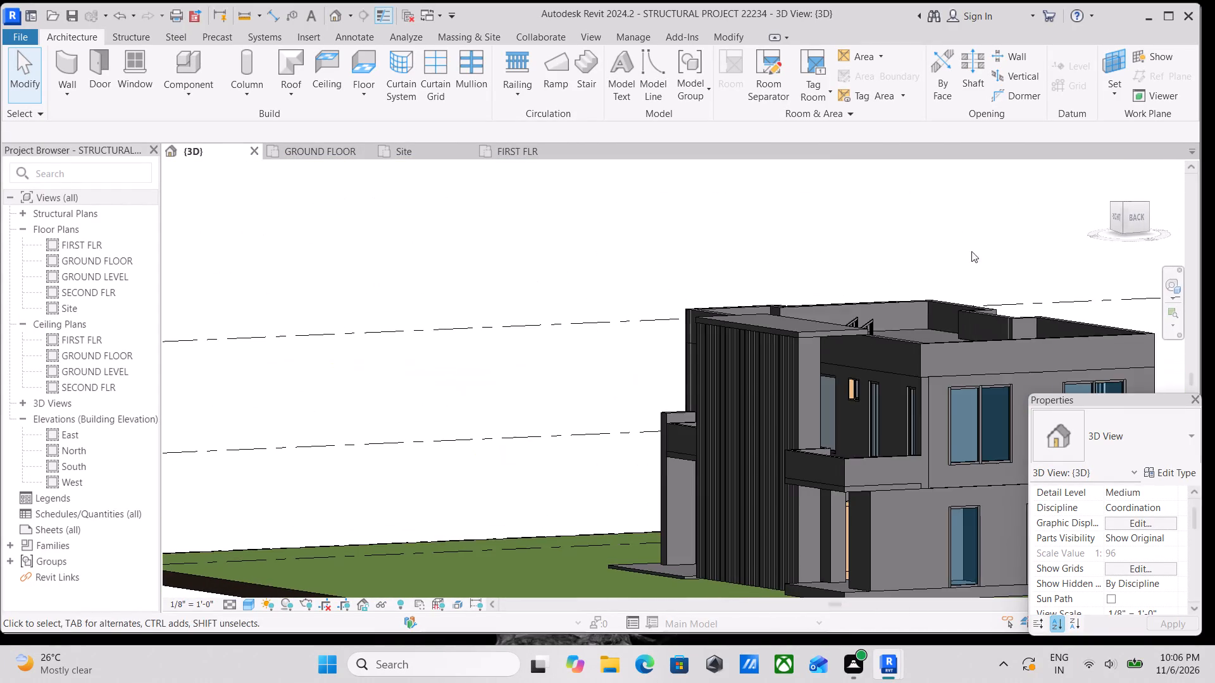
middle_click_drag(945, 321, 1057, 428, "shift")
scroll(1040, 422, "up", 2)
middle_click_drag(884, 321, 718, 393)
middle_click_drag(825, 376, 765, 364, "shift")
middle_click_drag(807, 343, 744, 403, "shift")
scroll(774, 368, "up", 1, "shift")
middle_click_drag(878, 392, 782, 426, "shift")
scroll(783, 426, "up", 2)
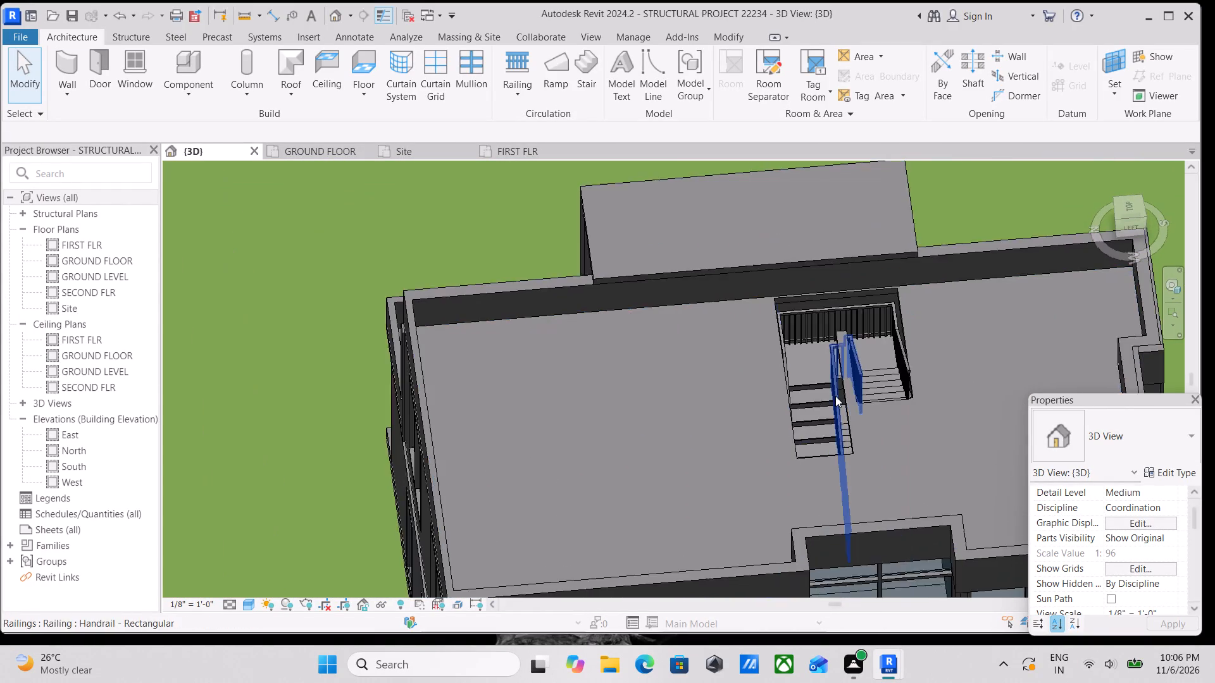
scroll(835, 396, "down", 2)
middle_click_drag(835, 396, 744, 369)
middle_click_drag(804, 387, 729, 327, "shift")
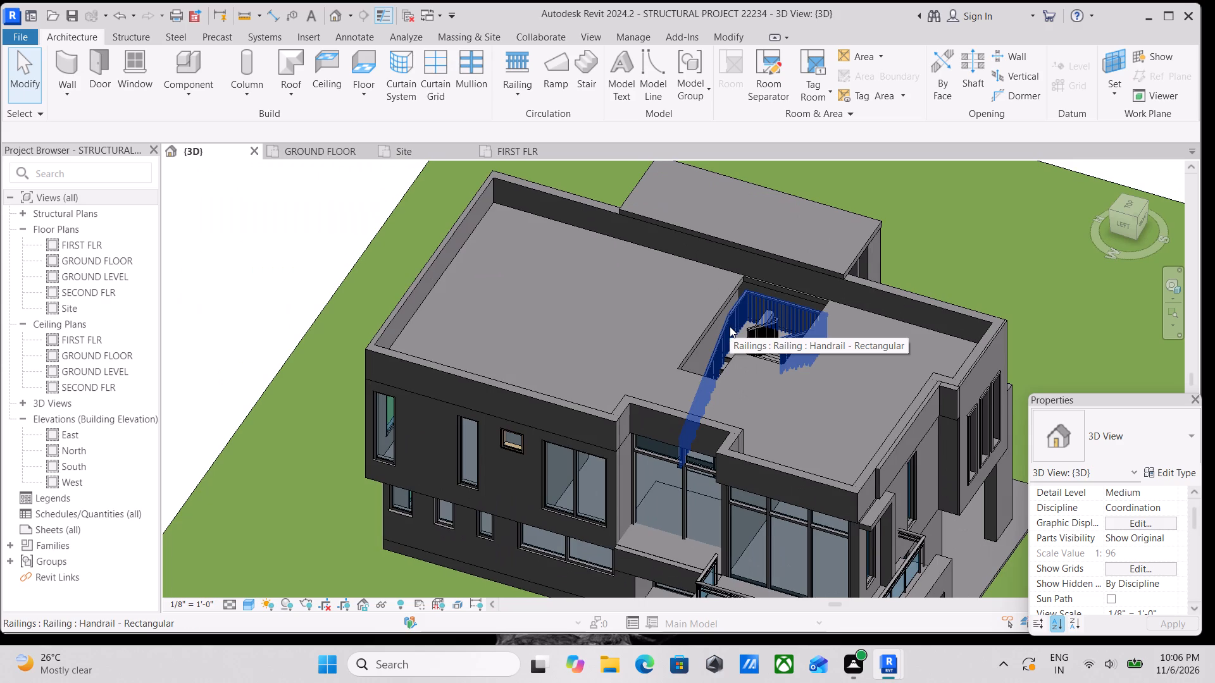
Examine the whole house and its roof opening from the balcony side around to the louvred stair wall.
scroll(730, 326, "down", 3)
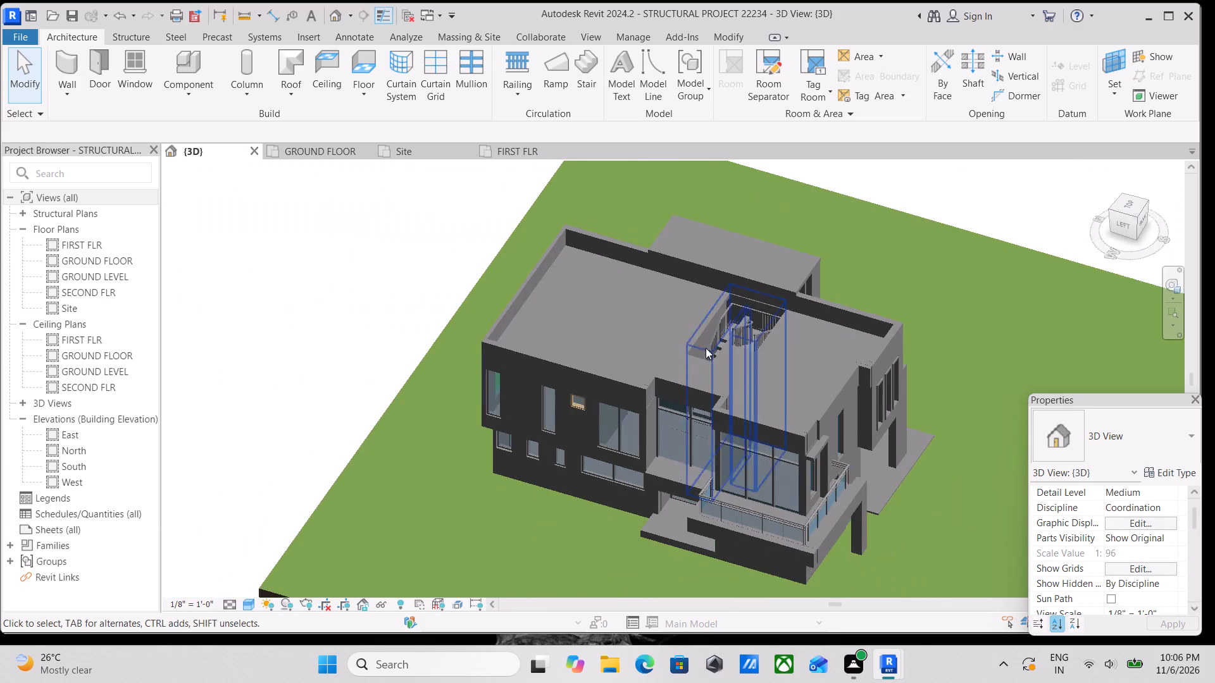
scroll(730, 362, "up", 1)
middle_click_drag(776, 378, 869, 237, "shift")
middle_click_drag(838, 316, 648, 310, "shift")
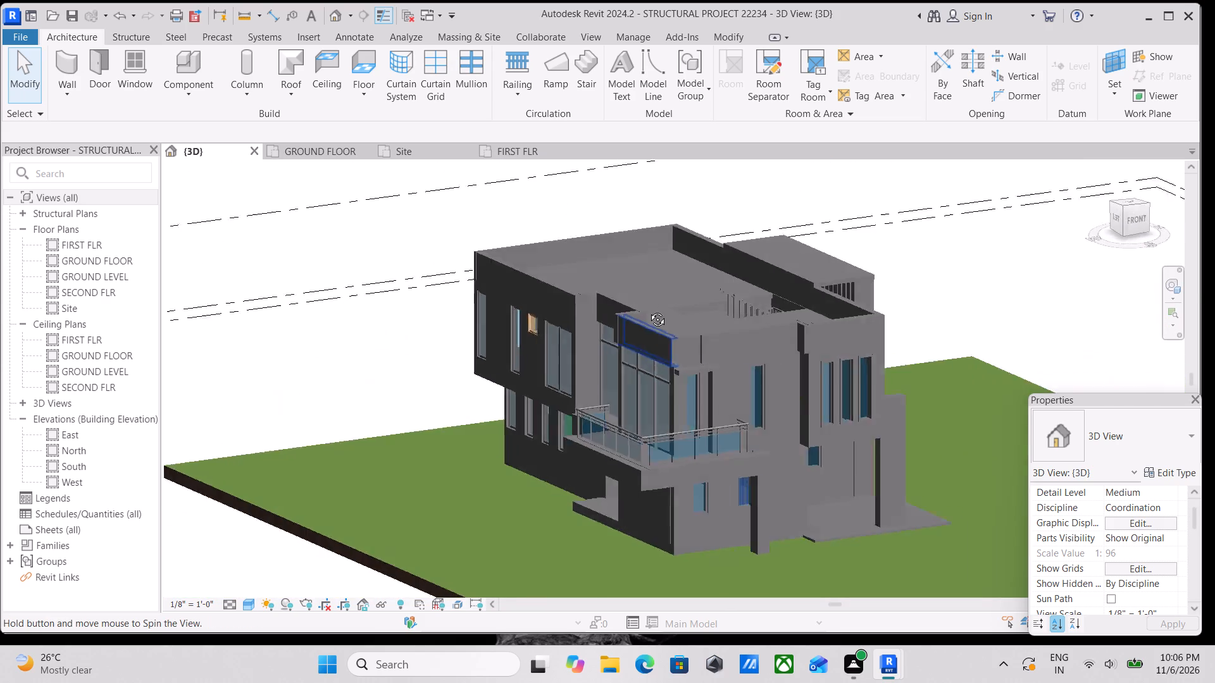
middle_click_drag(648, 310, 605, 311, "shift")
scroll(601, 309, "up", 2, "shift")
middle_click_drag(753, 289, 665, 347, "shift")
middle_click_drag(716, 316, 708, 434)
middle_click_drag(701, 385, 707, 390, "shift")
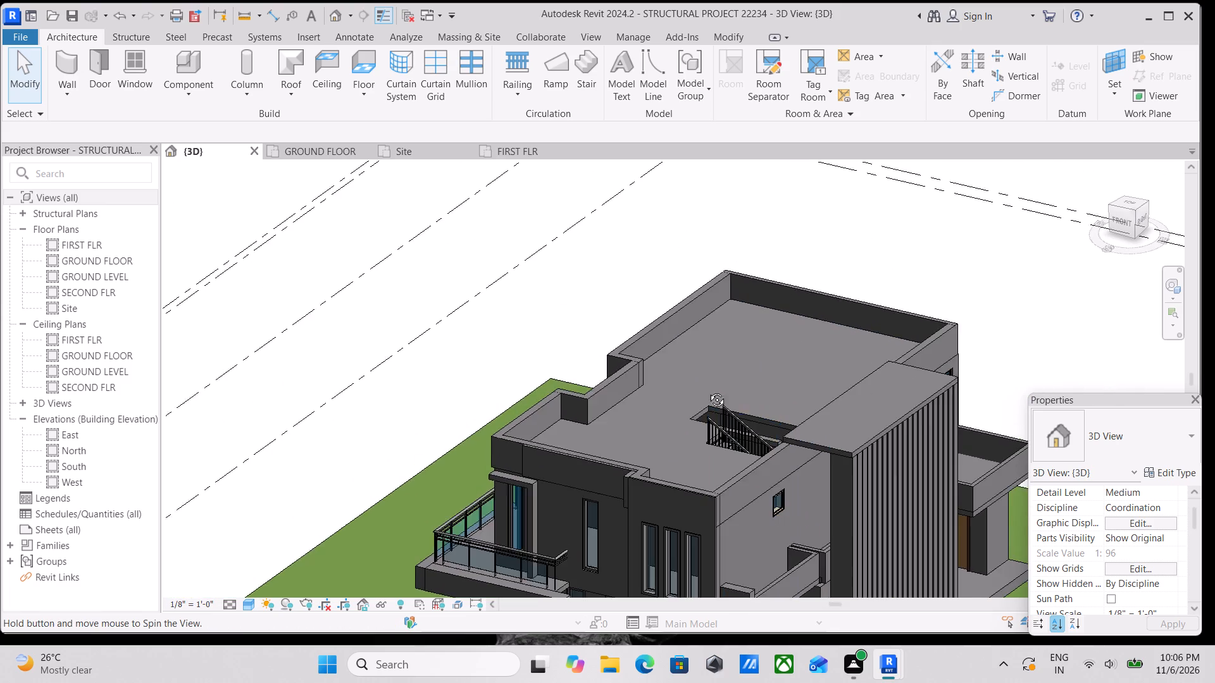
middle_click_drag(707, 390, 682, 490, "shift")
middle_click_drag(739, 428, 644, 427)
middle_click_drag(648, 425, 684, 421, "shift")
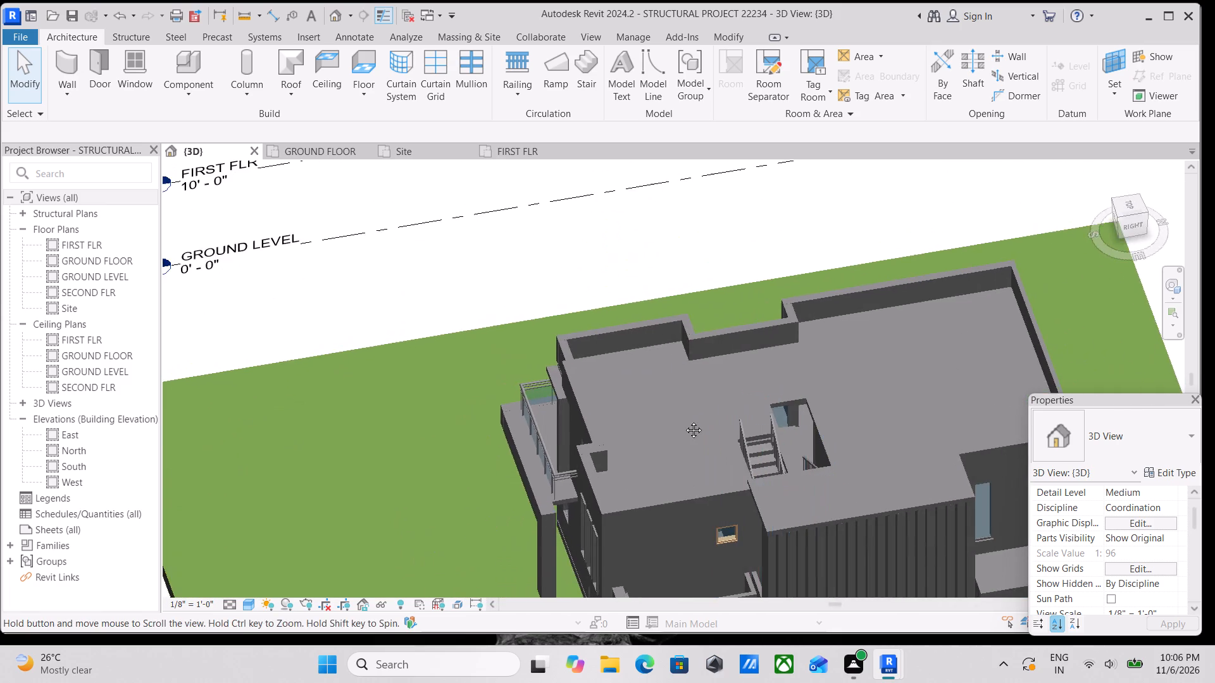
middle_click_drag(684, 421, 832, 409, "shift")
Examine at close range the roof opening's edges and how the stair railings rise through it.
scroll(832, 408, "up", 3)
middle_click_drag(769, 412, 947, 430, "shift")
middle_click_drag(869, 441, 875, 433)
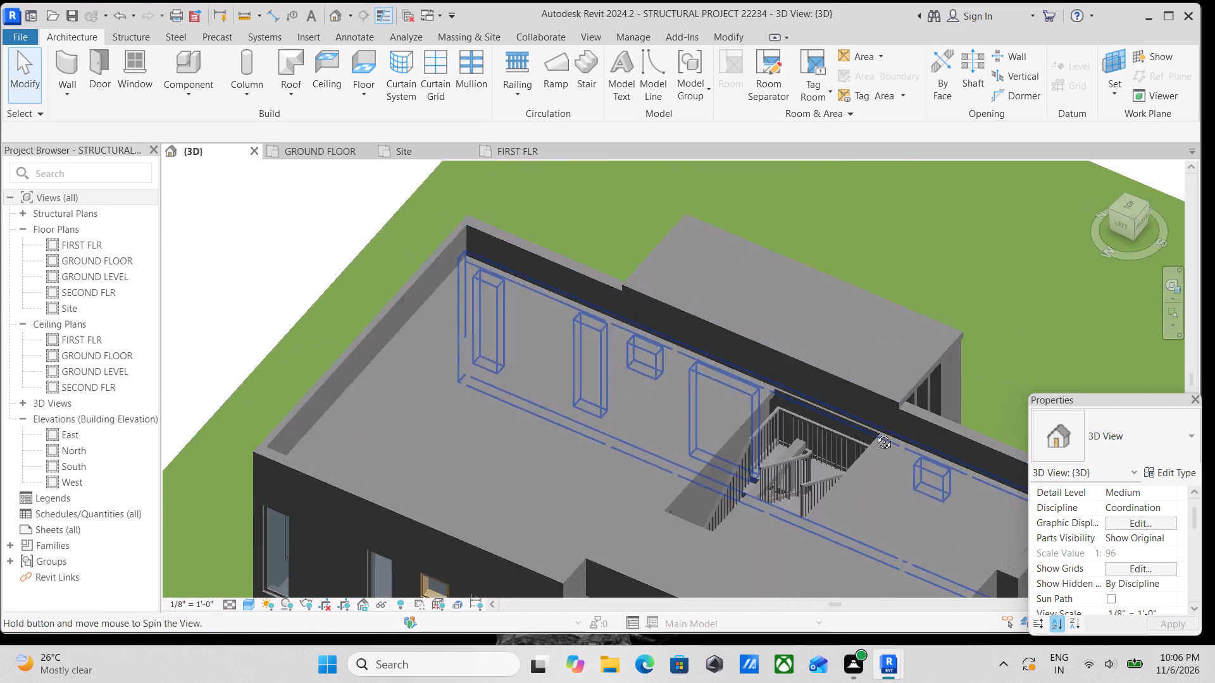
middle_click_drag(875, 433, 896, 359)
scroll(706, 429, "up", 3)
middle_click_drag(759, 405, 687, 366)
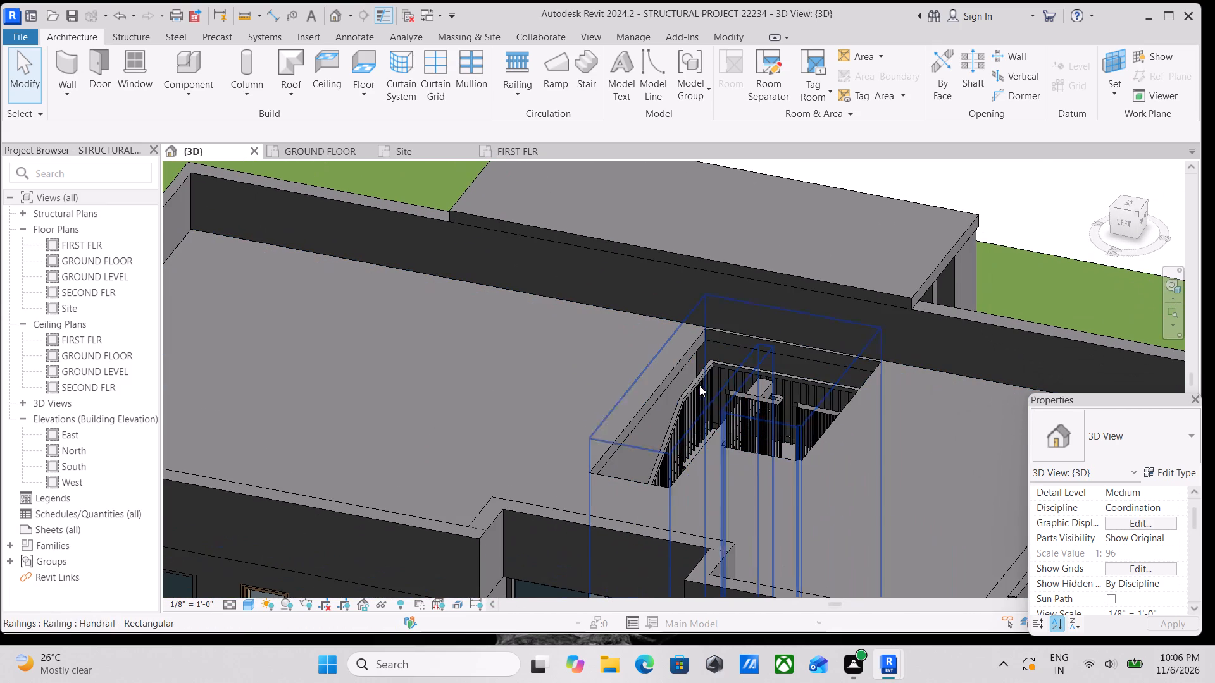
middle_click_drag(692, 387, 802, 290)
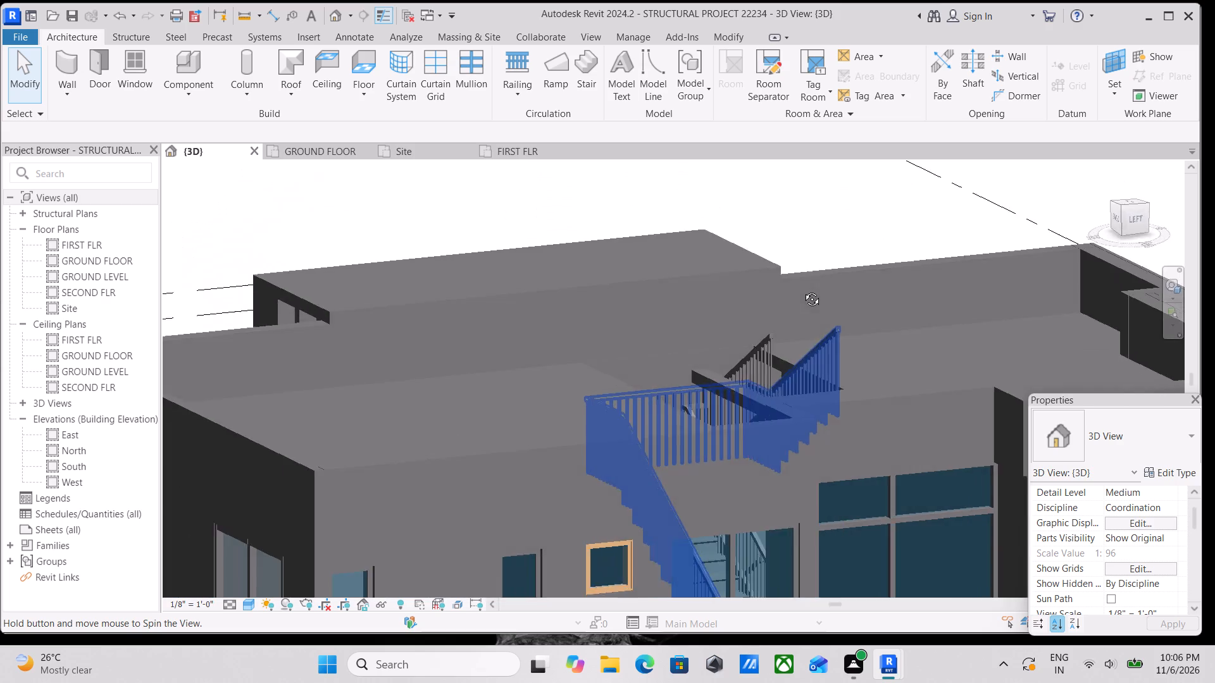
middle_click_drag(802, 290, 566, 317)
middle_click_drag(760, 321, 694, 424, "shift")
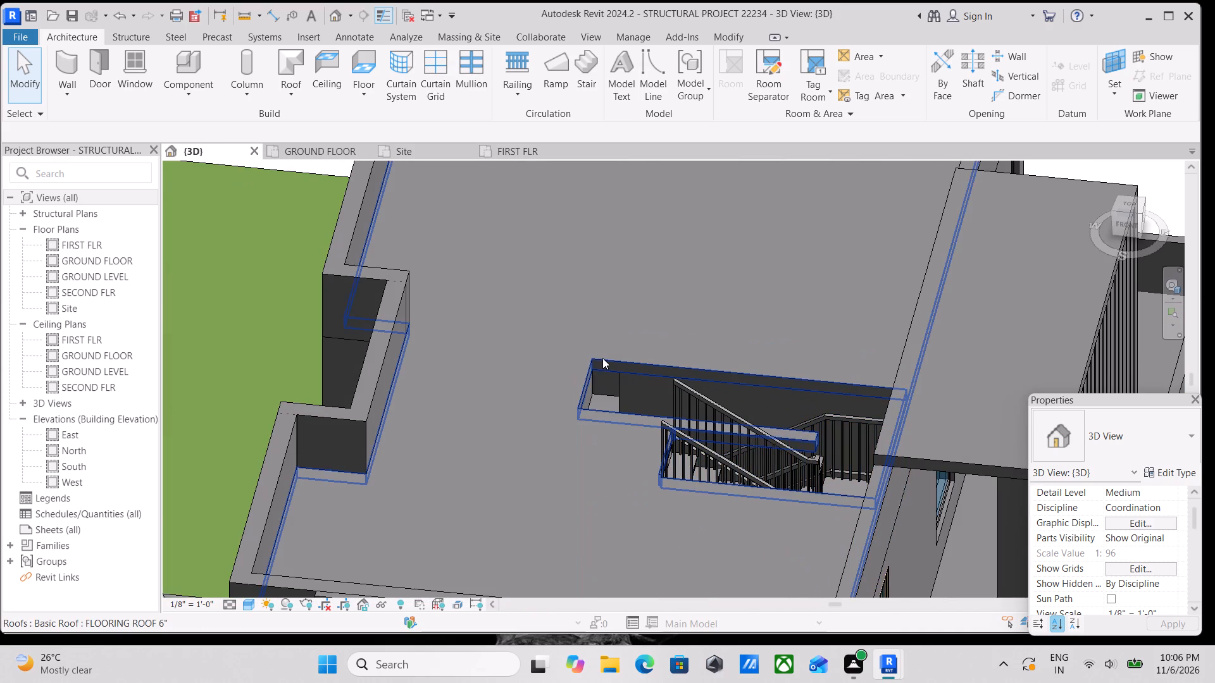
middle_click_drag(657, 427, 532, 514, "shift")
middle_click_drag(713, 487, 692, 459)
scroll(710, 428, "down", 3)
middle_click_drag(711, 428, 821, 249)
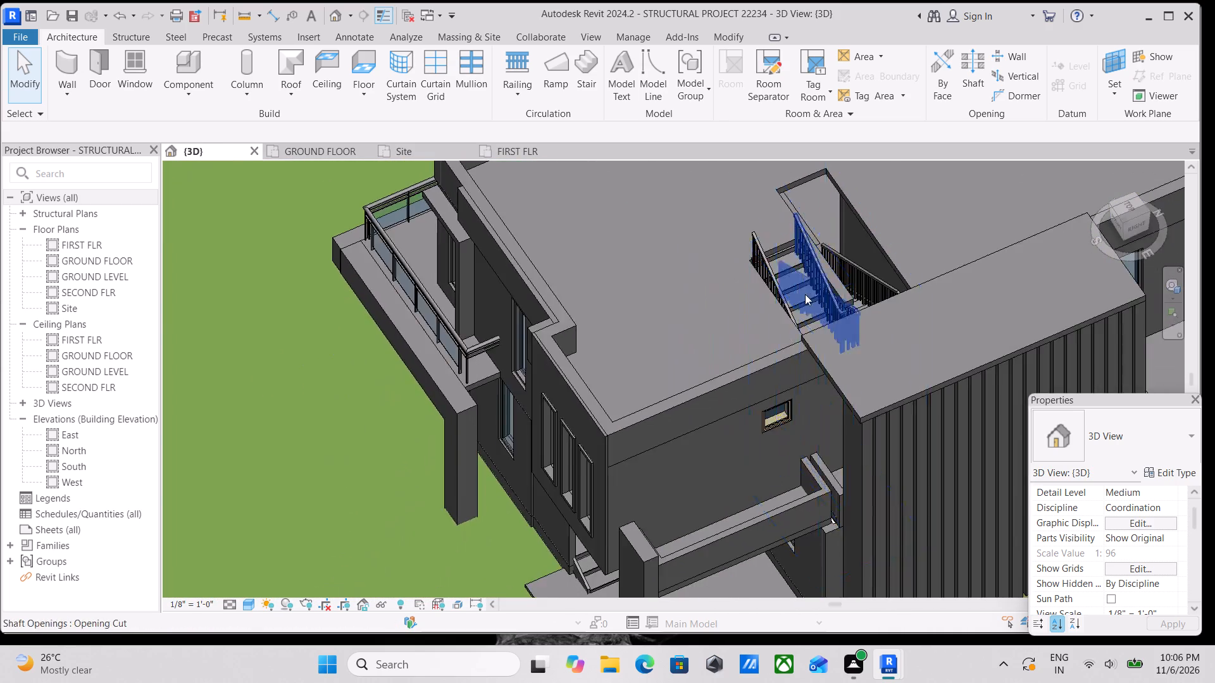
scroll(747, 367, "down", 7)
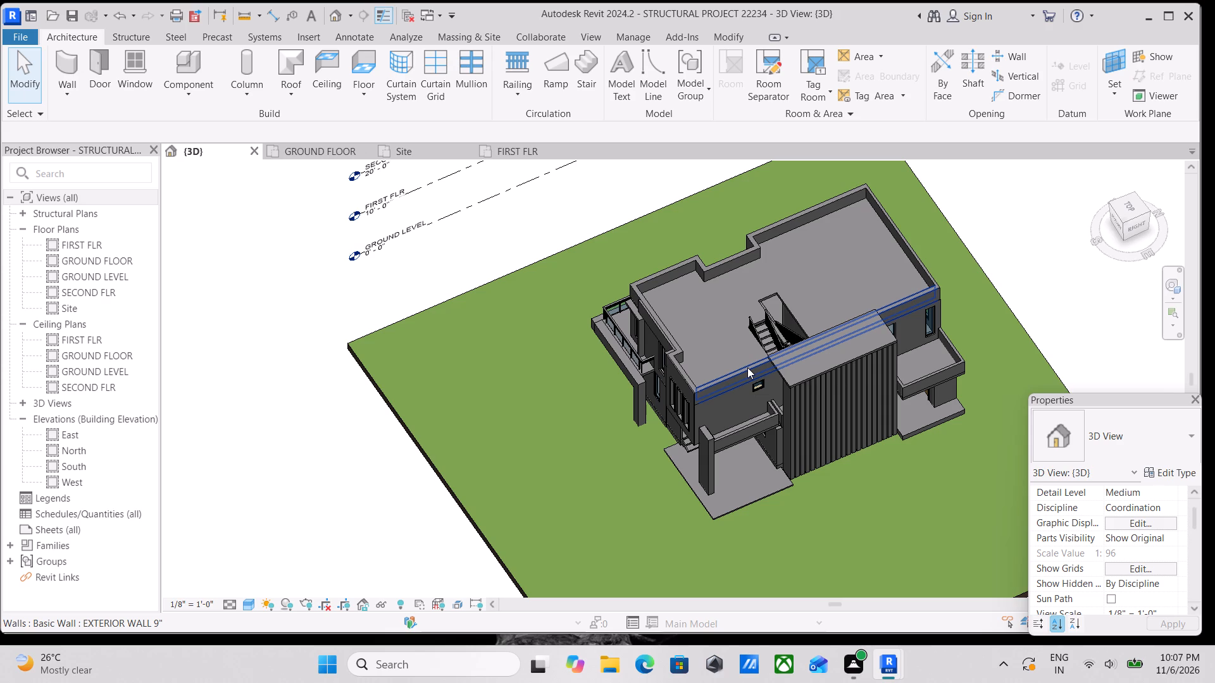
Examine the house's front and the staircase visible through the tall glazing above the balcony.
scroll(746, 369, "down", 3)
scroll(755, 391, "up", 2)
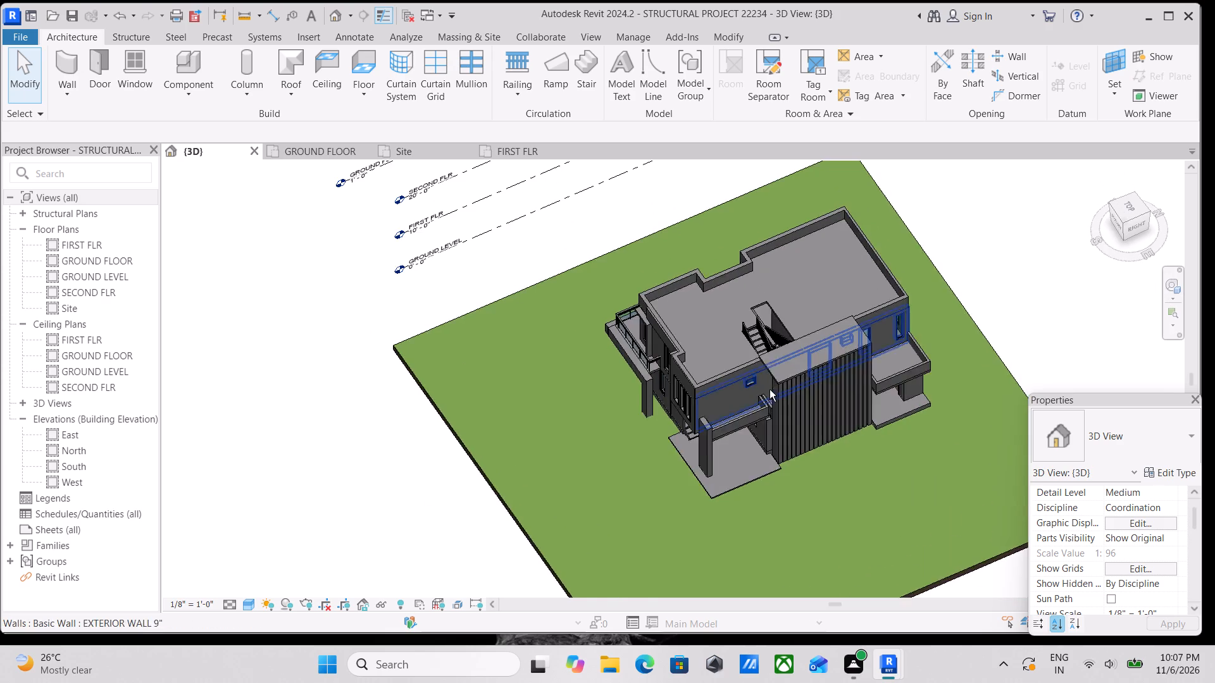
middle_click_drag(788, 381, 963, 268, "shift")
scroll(871, 389, "up", 3)
scroll(699, 403, "up", 1)
middle_click_drag(701, 401, 720, 283, "shift")
scroll(707, 327, "up", 1, "shift")
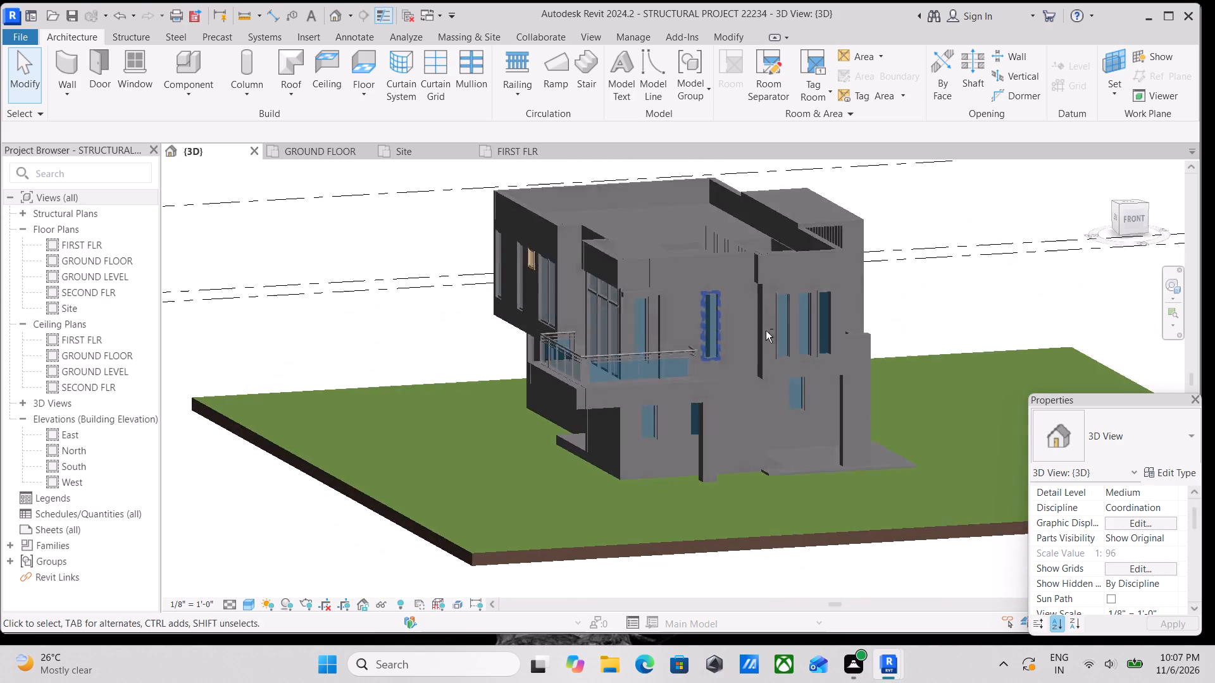
scroll(750, 359, "up", 4)
scroll(665, 329, "up", 3)
middle_click_drag(751, 341, 890, 364, "shift")
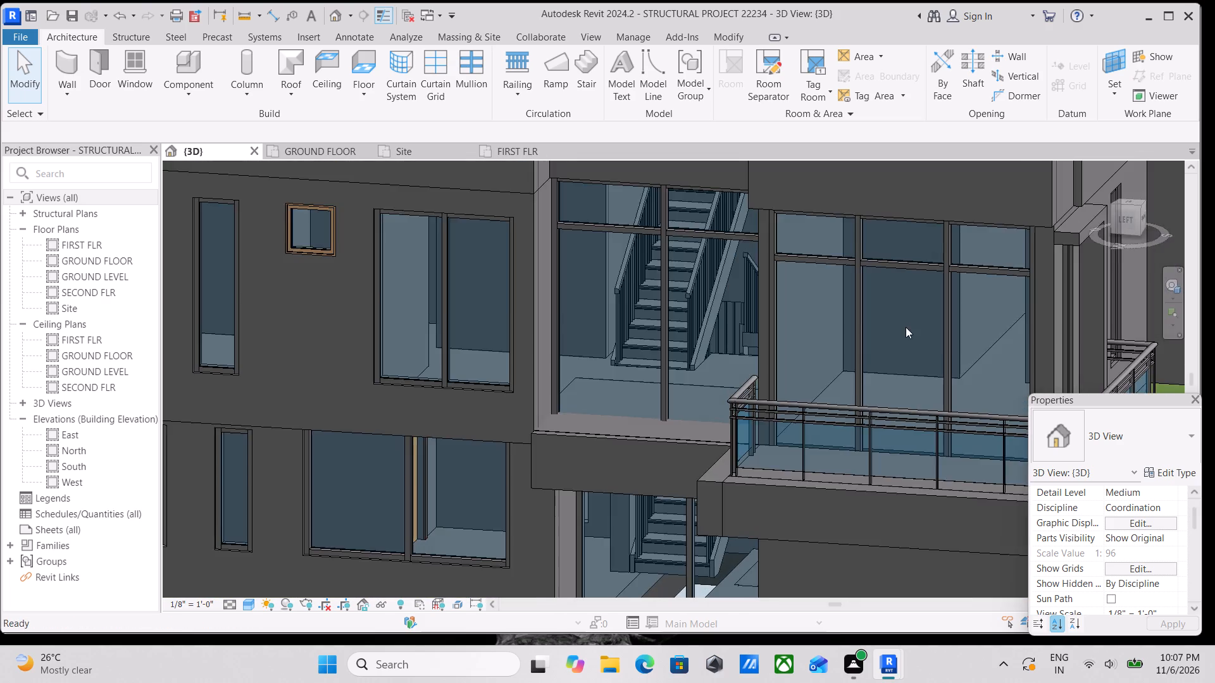
middle_click_drag(904, 327, 649, 299)
middle_click_drag(646, 321, 651, 386)
middle_click_drag(538, 335, 560, 376)
scroll(544, 364, "up", 1)
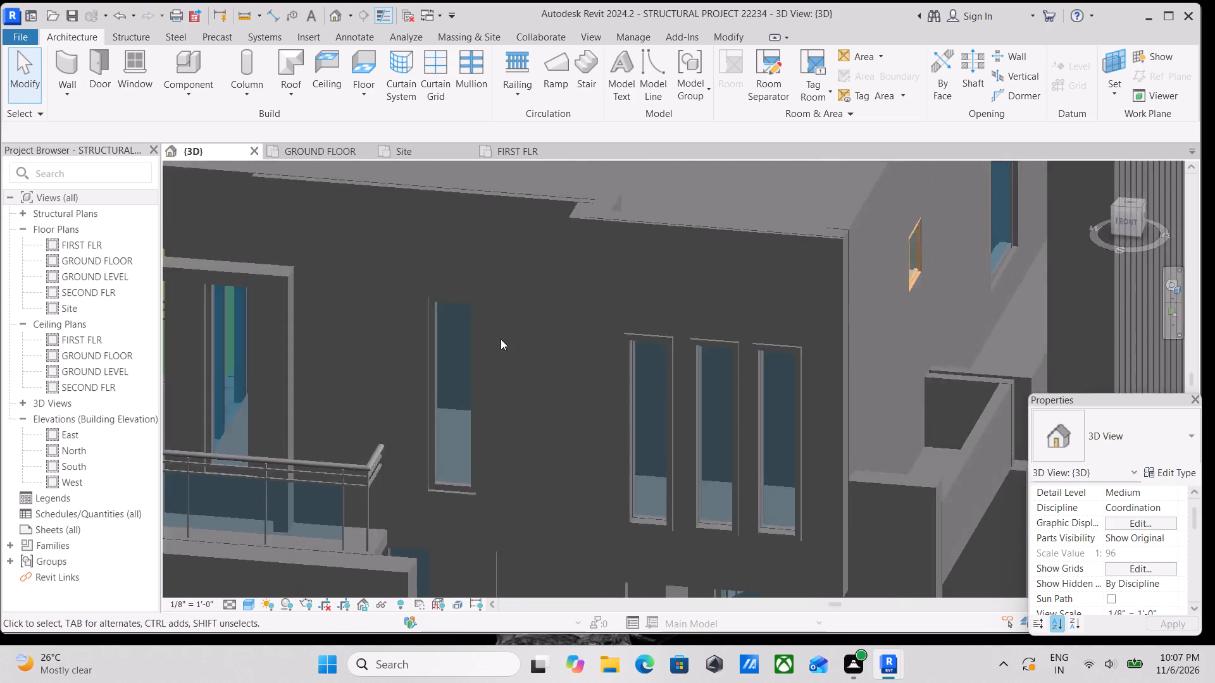
Examine the windows, glazed walls and balcony railing along the front and left facades.
scroll(501, 339, "up", 2)
middle_click_drag(478, 325, 503, 269)
middle_click_drag(810, 340, 941, 337)
scroll(941, 342, "down", 2, "shift")
middle_click_drag(916, 335, 988, 286)
middle_click_drag(938, 313, 1099, 346, "shift")
middle_click_drag(909, 355, 766, 237)
middle_click_drag(989, 400, 985, 396, "shift")
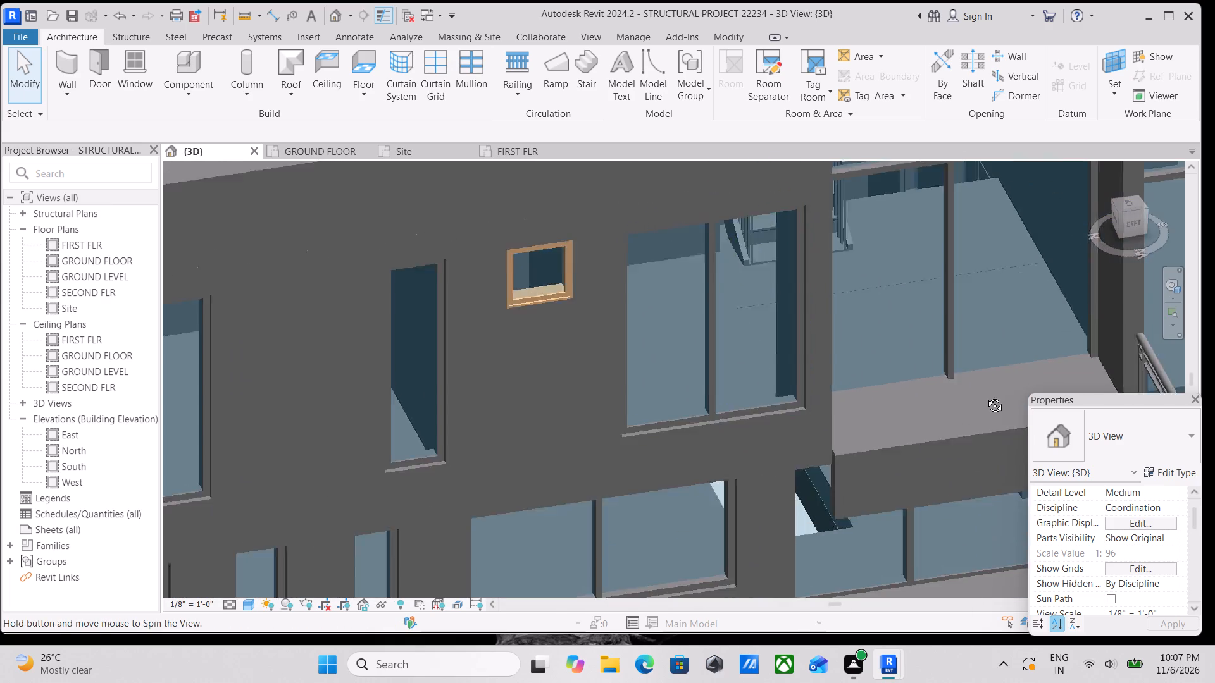
middle_click_drag(985, 396, 854, 312, "shift")
middle_click_drag(862, 354, 840, 273)
scroll(856, 282, "down", 3)
middle_click_drag(861, 293, 931, 322, "shift")
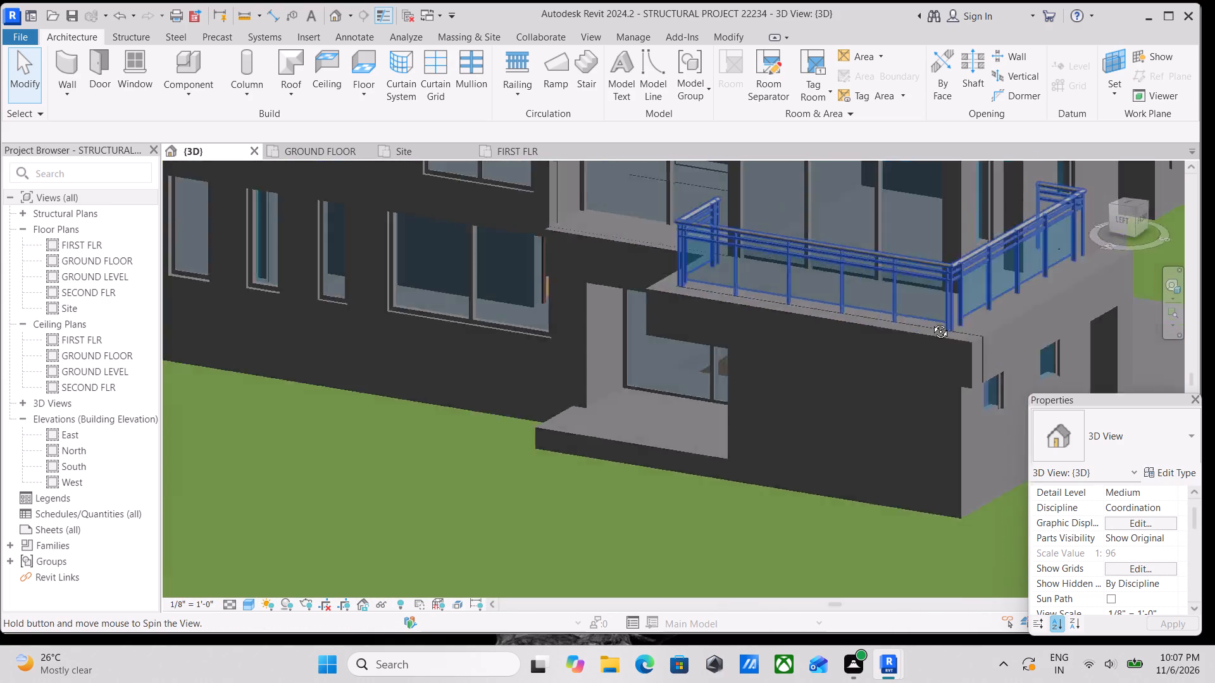
middle_click_drag(931, 322, 1099, 373, "shift")
Examine the front facade with the balcony and entrance porch, and the whole house on its site.
middle_click_drag(890, 293, 464, 321)
middle_click_drag(606, 316, 298, 387)
middle_click_drag(675, 318, 692, 383, "shift")
middle_click_drag(669, 305, 651, 189, "shift")
middle_click_drag(685, 338, 373, 334)
scroll(532, 297, "down", 2)
middle_click_drag(532, 297, 670, 290)
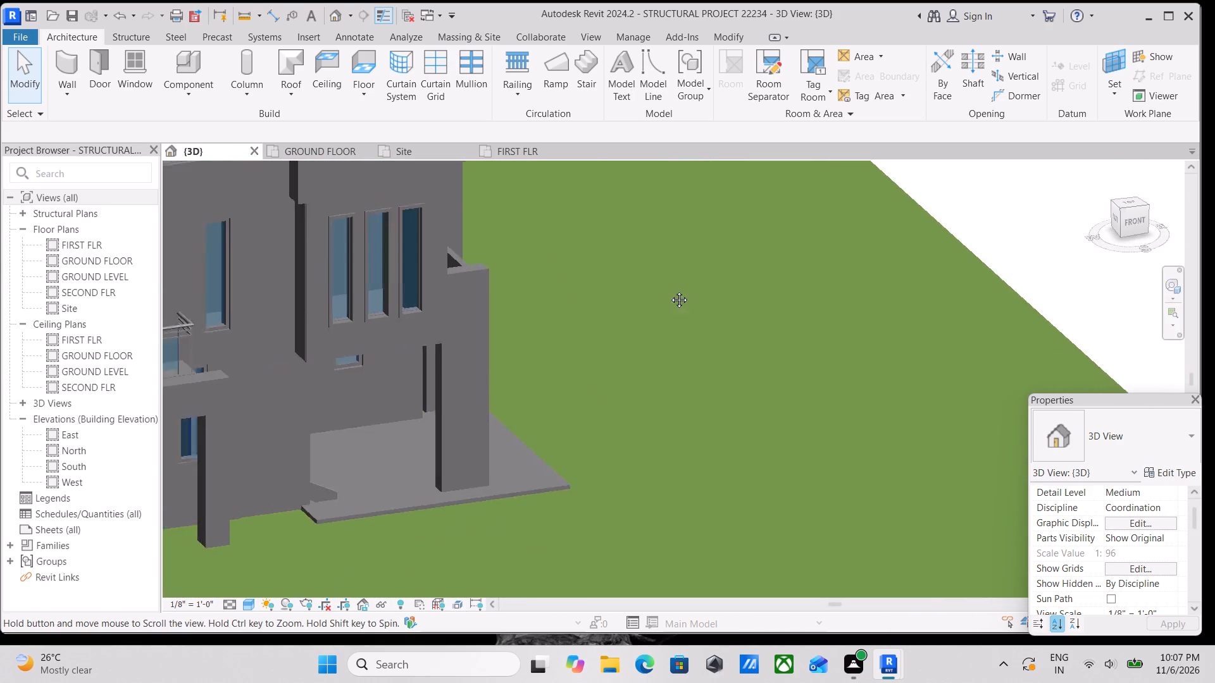
middle_click_drag(670, 290, 842, 309)
scroll(661, 345, "down", 3)
middle_click_drag(661, 345, 869, 355)
middle_click_drag(833, 360, 802, 378)
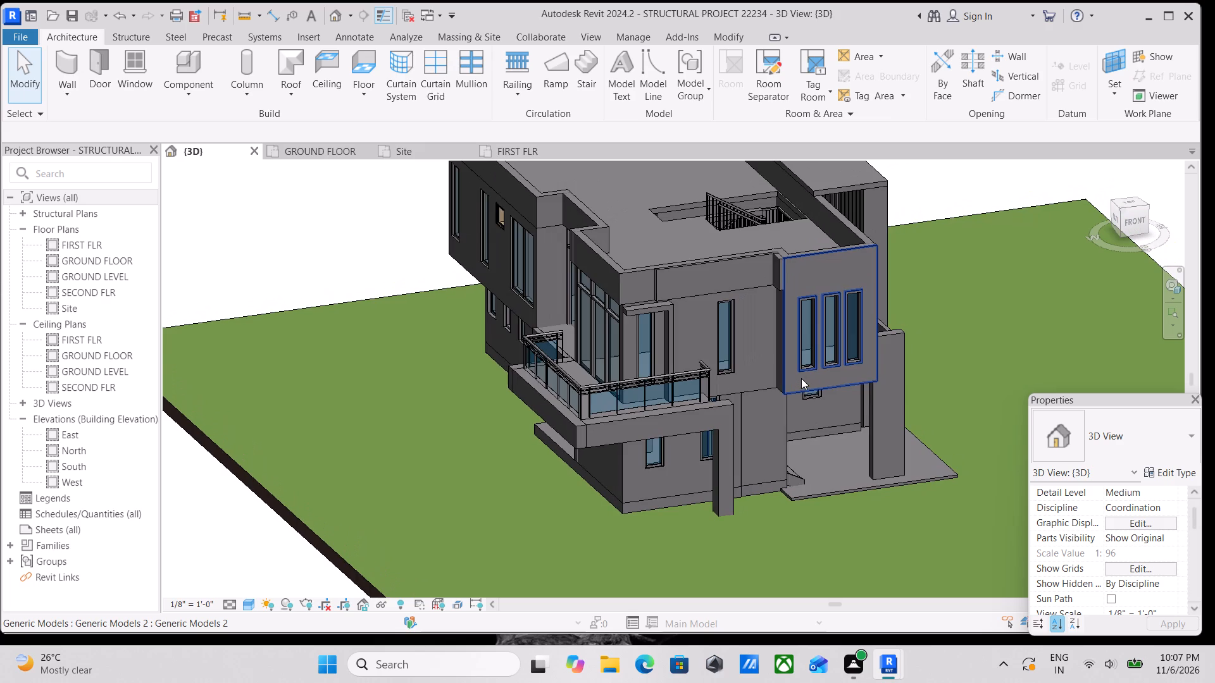
scroll(801, 378, "down", 2)
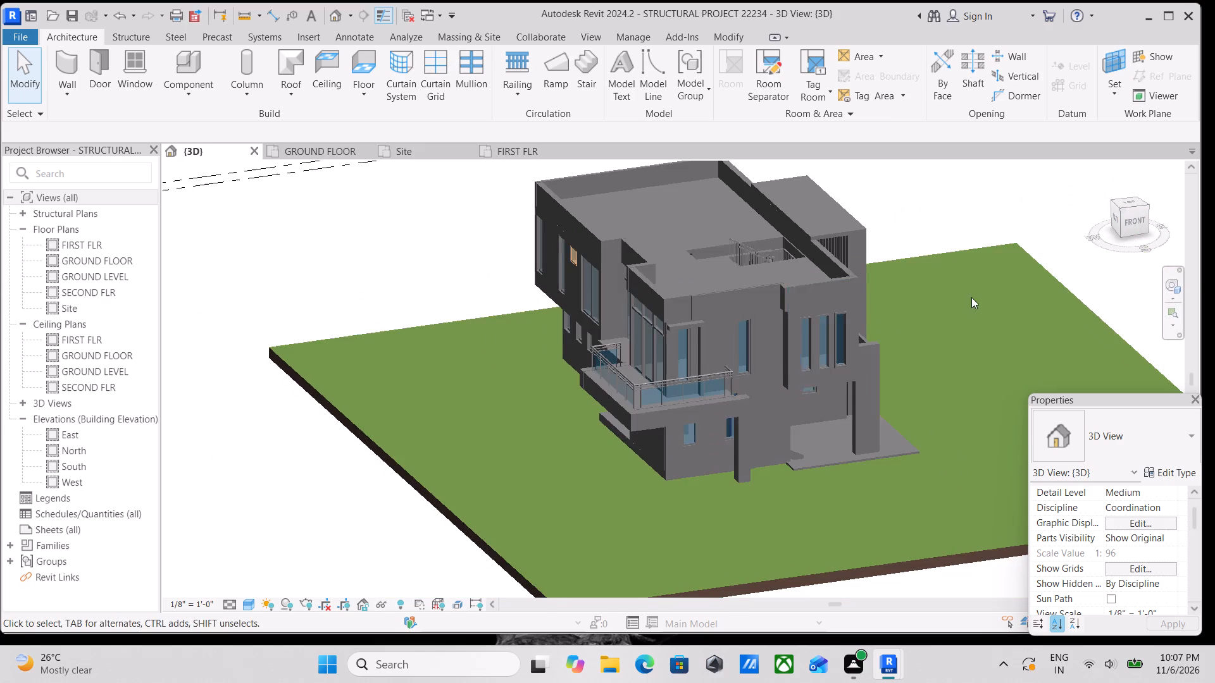
Examine the roof layout and stair opening of the house in the top view.
left_click(1129, 200)
scroll(613, 341, "up", 4)
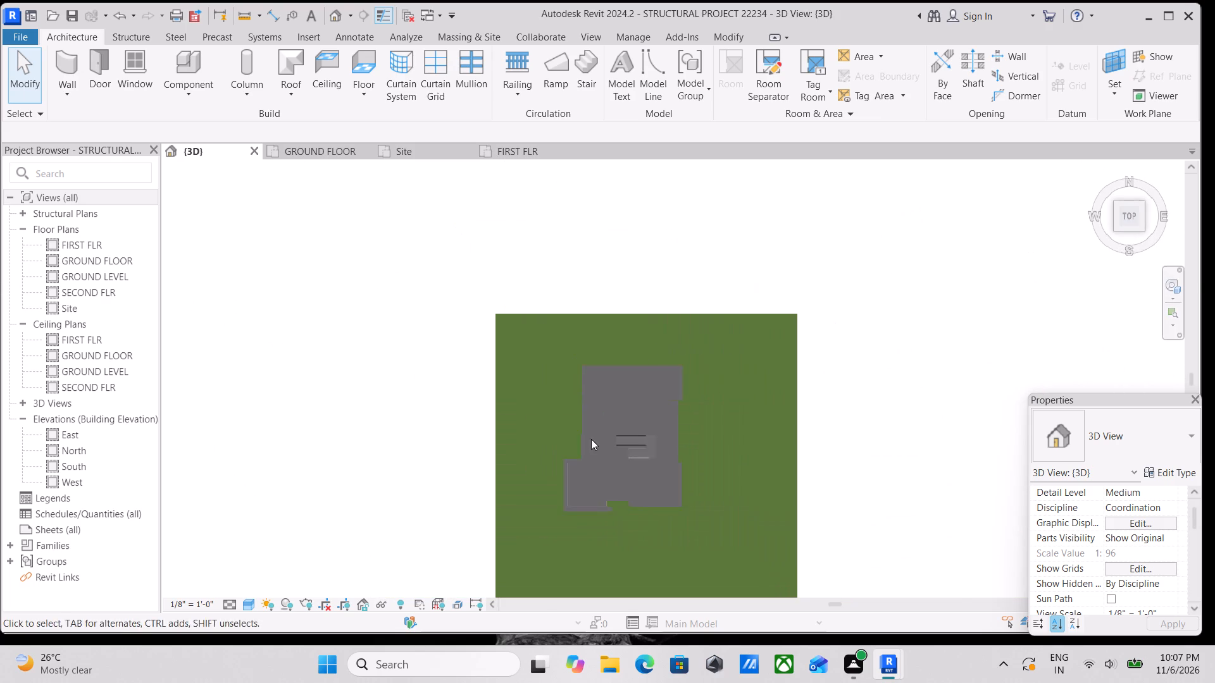
scroll(589, 440, "up", 4)
middle_click_drag(600, 433, 742, 370)
scroll(744, 368, "up", 1)
scroll(779, 421, "down", 1)
middle_click_drag(778, 424, 756, 382)
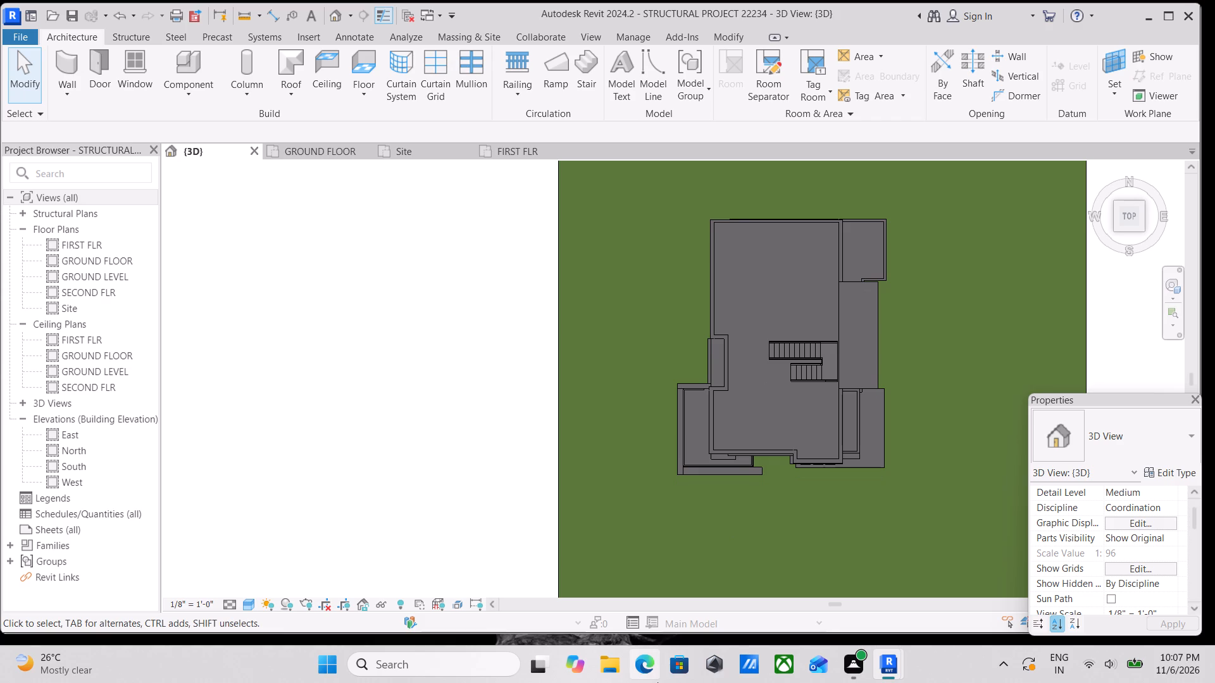
scroll(680, 436, "down", 3)
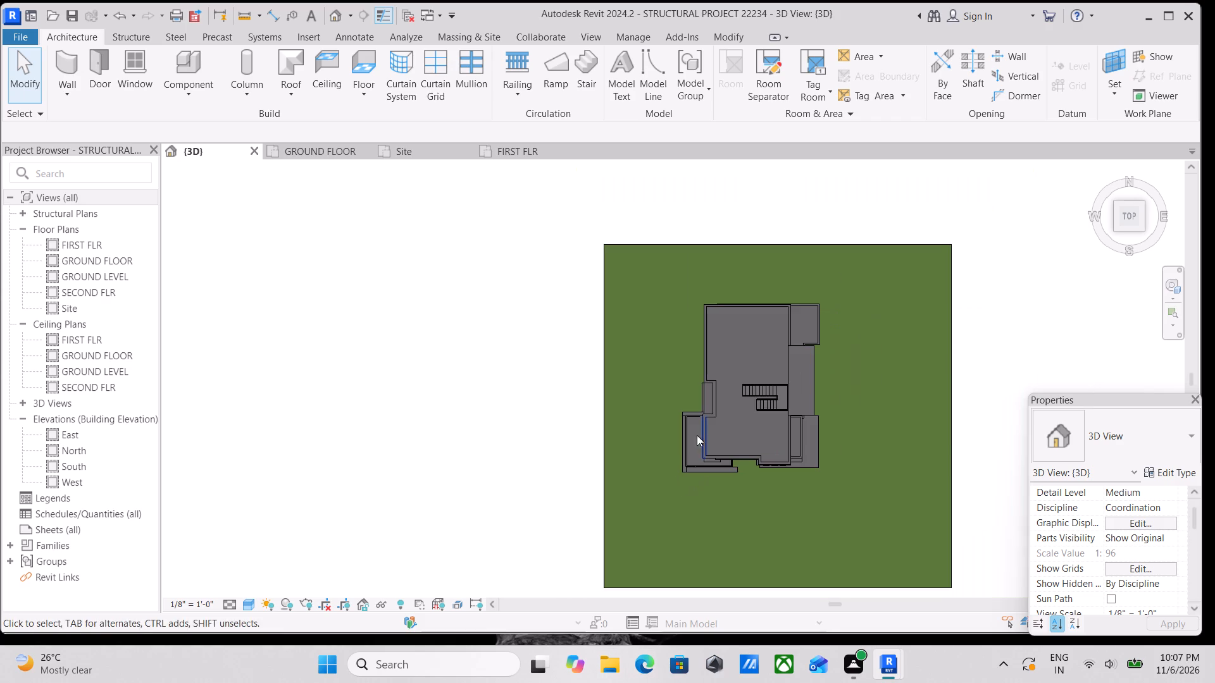
Examine the house from the front, then its balcony and the windows along the left facade.
middle_click_drag(697, 435, 765, 232)
middle_click_drag(797, 371, 806, 225, "shift")
scroll(850, 347, "up", 4)
middle_click_drag(829, 334, 823, 327, "shift")
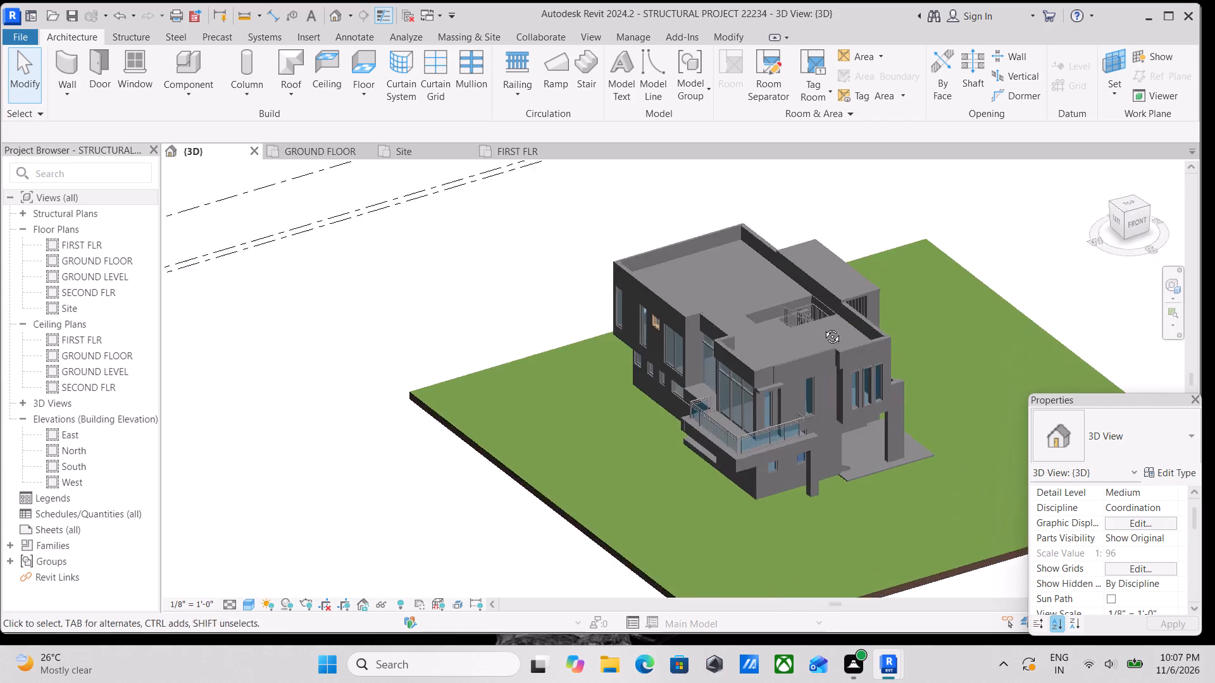
middle_click_drag(823, 327, 754, 226, "shift")
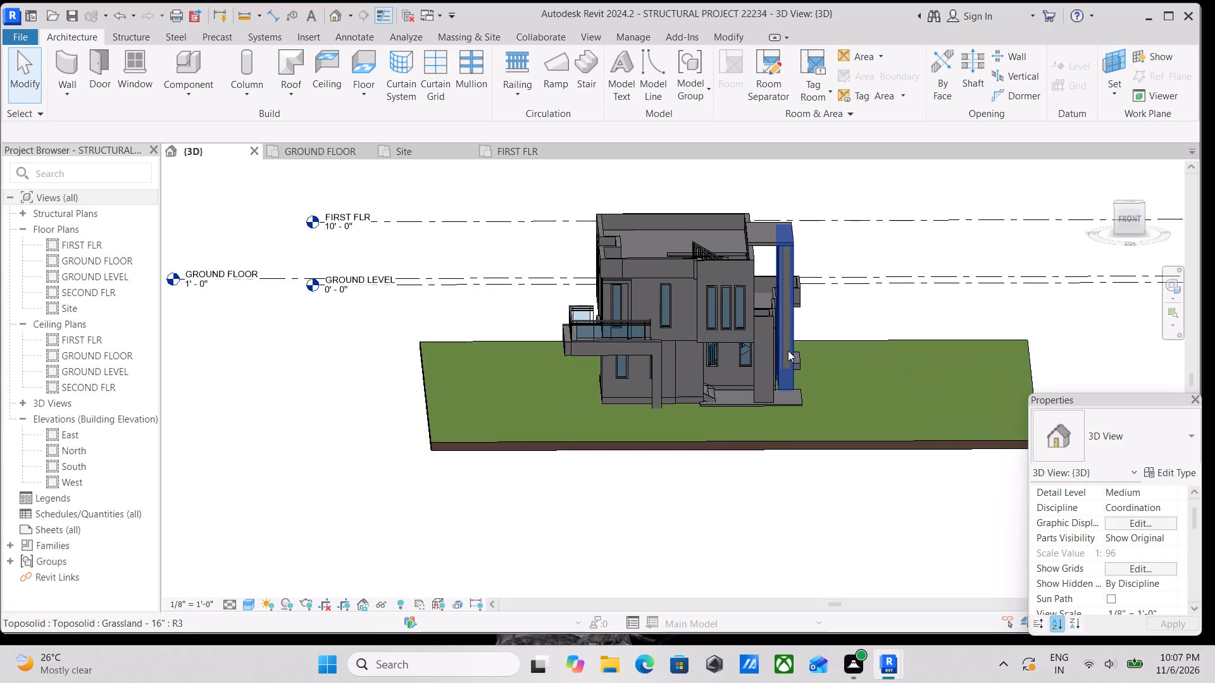
scroll(768, 353, "up", 3)
scroll(661, 340, "up", 3)
scroll(599, 300, "up", 2)
scroll(565, 295, "down", 1, "shift")
middle_click_drag(614, 335, 646, 362, "shift")
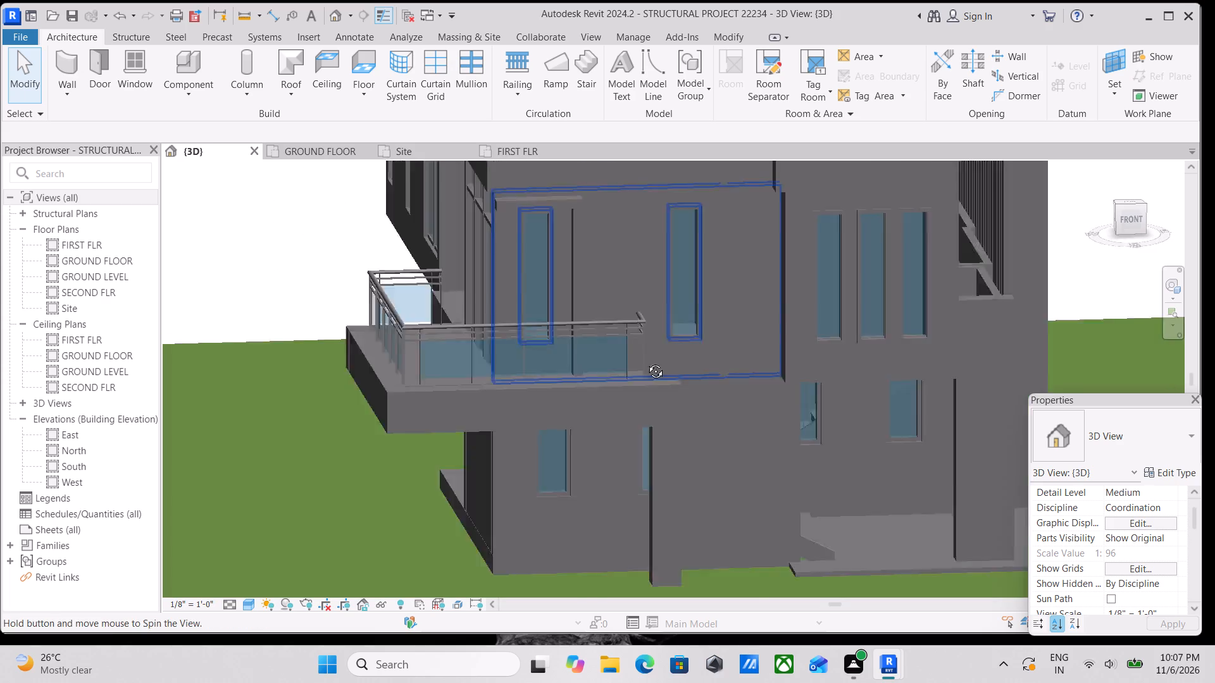
middle_click_drag(646, 362, 683, 406, "shift")
middle_click_drag(752, 390, 718, 301)
middle_click_drag(769, 355, 860, 391, "shift")
middle_click_drag(845, 378, 587, 346)
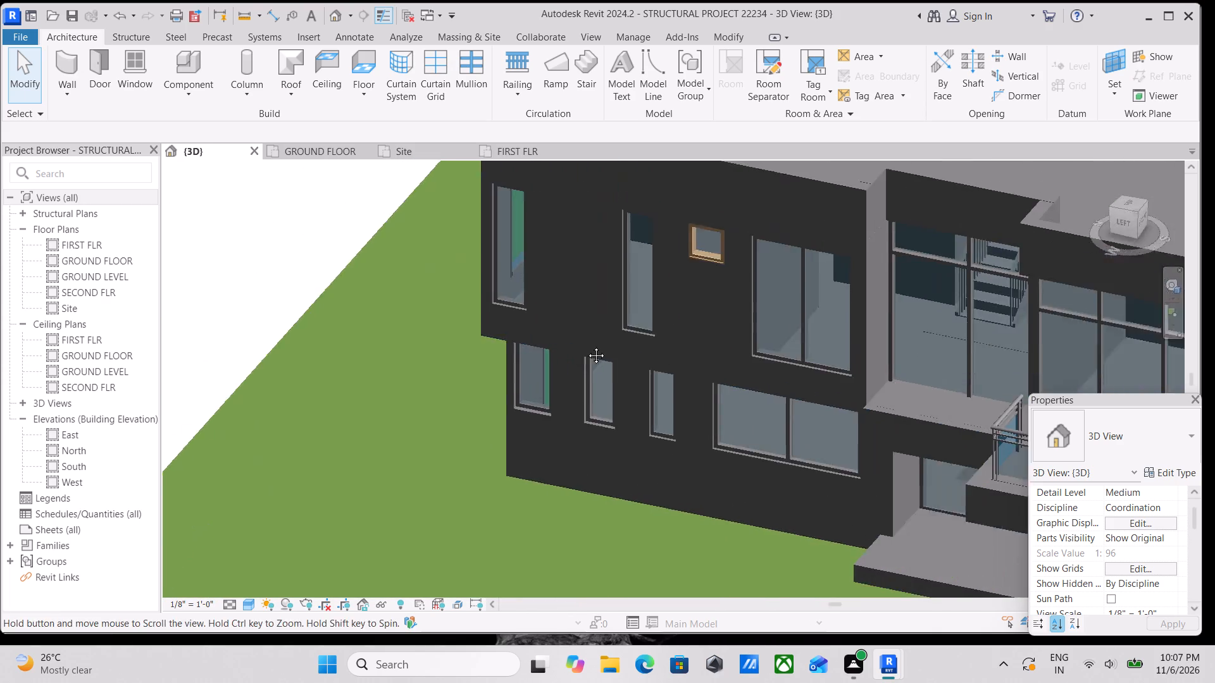
middle_click_drag(587, 346, 447, 307)
middle_click_drag(806, 354, 961, 363, "shift")
middle_click_drag(940, 350, 461, 450)
middle_click_drag(778, 339, 935, 303, "shift")
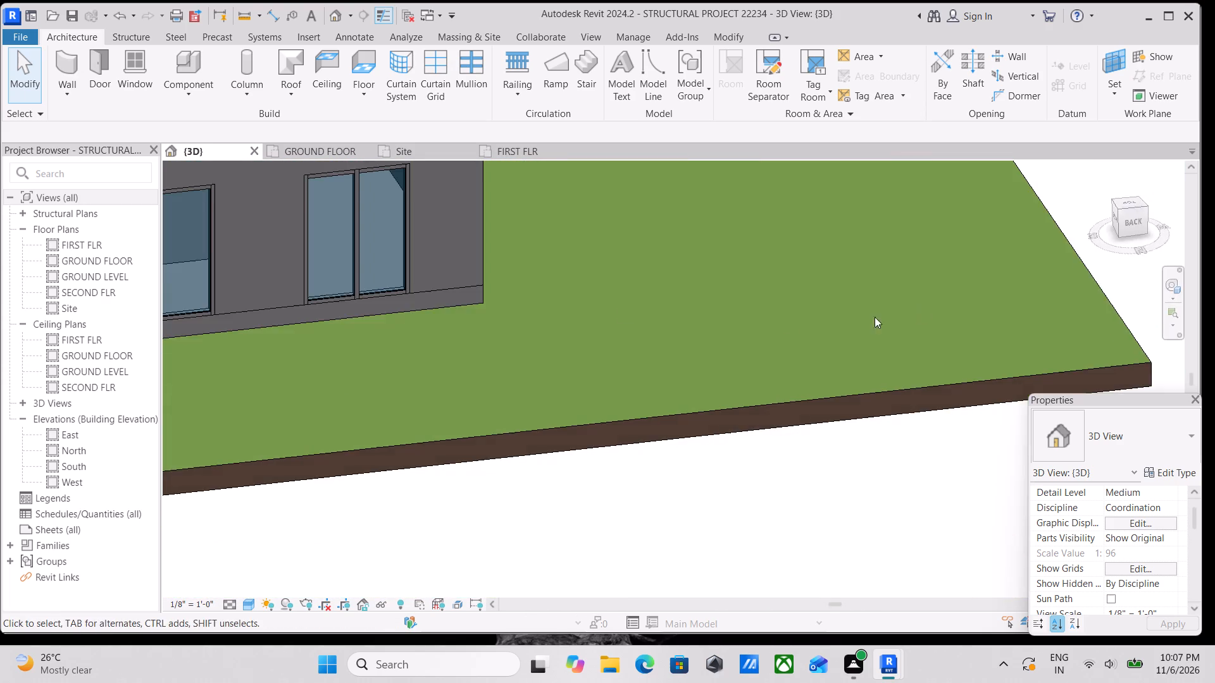
Examine the house's back facade with its windows, rear balcony and louvred stair wall on the site.
middle_click_drag(608, 304, 884, 377)
scroll(641, 316, "down", 3)
middle_click_drag(650, 321, 838, 416)
scroll(711, 356, "down", 3)
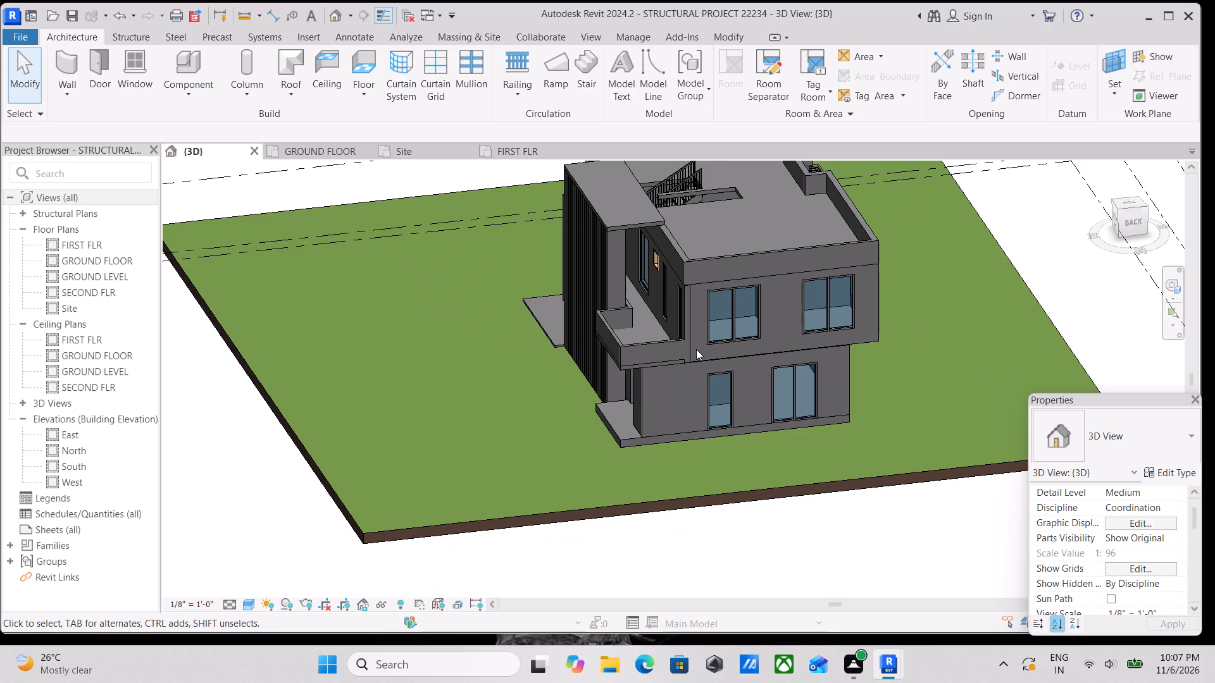
scroll(697, 364, "down", 2)
scroll(702, 377, "up", 2)
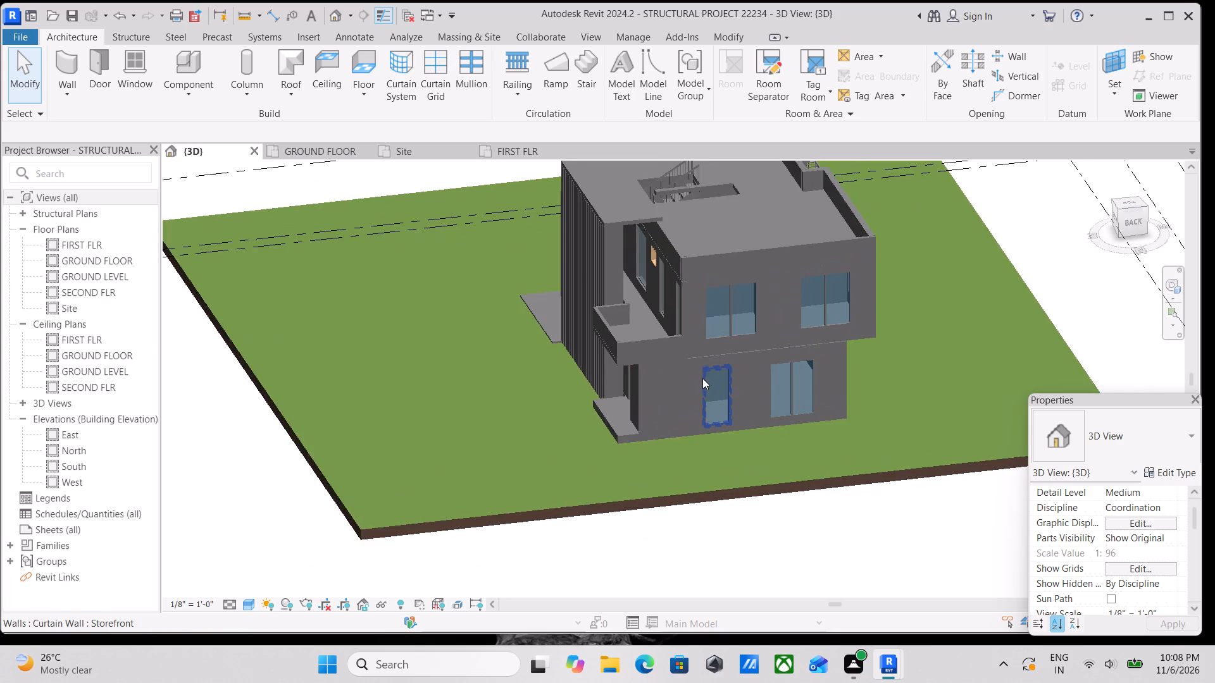
scroll(702, 378, "up", 3)
scroll(661, 346, "up", 3)
Examine the front facade with its balcony and slim windows, the entrance porch, and the louvred stair wall.
middle_click_drag(668, 347, 835, 331, "shift")
middle_click_drag(669, 360, 1033, 287)
middle_click_drag(886, 391, 1069, 474, "shift")
middle_click_drag(961, 429, 987, 345)
middle_click_drag(871, 462, 892, 342, "shift")
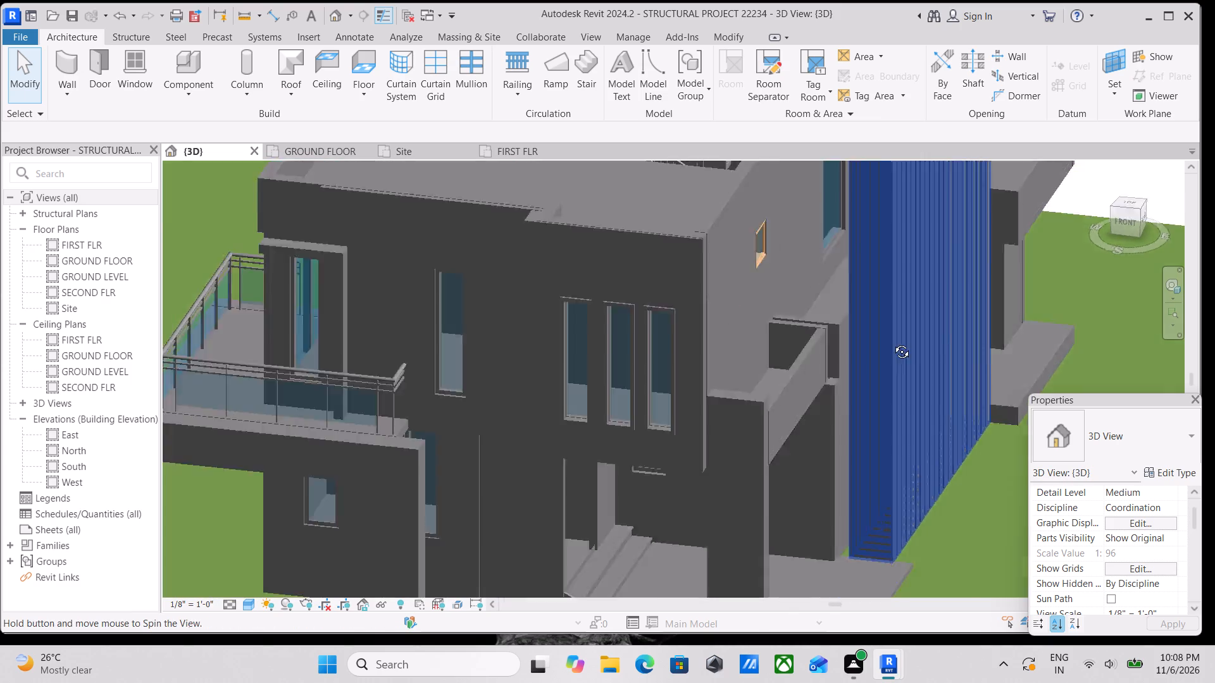
middle_click_drag(892, 342, 913, 273, "shift")
middle_click_drag(897, 327, 824, 428, "shift")
middle_click_drag(835, 422, 983, 365)
middle_click_drag(893, 419, 873, 440, "shift")
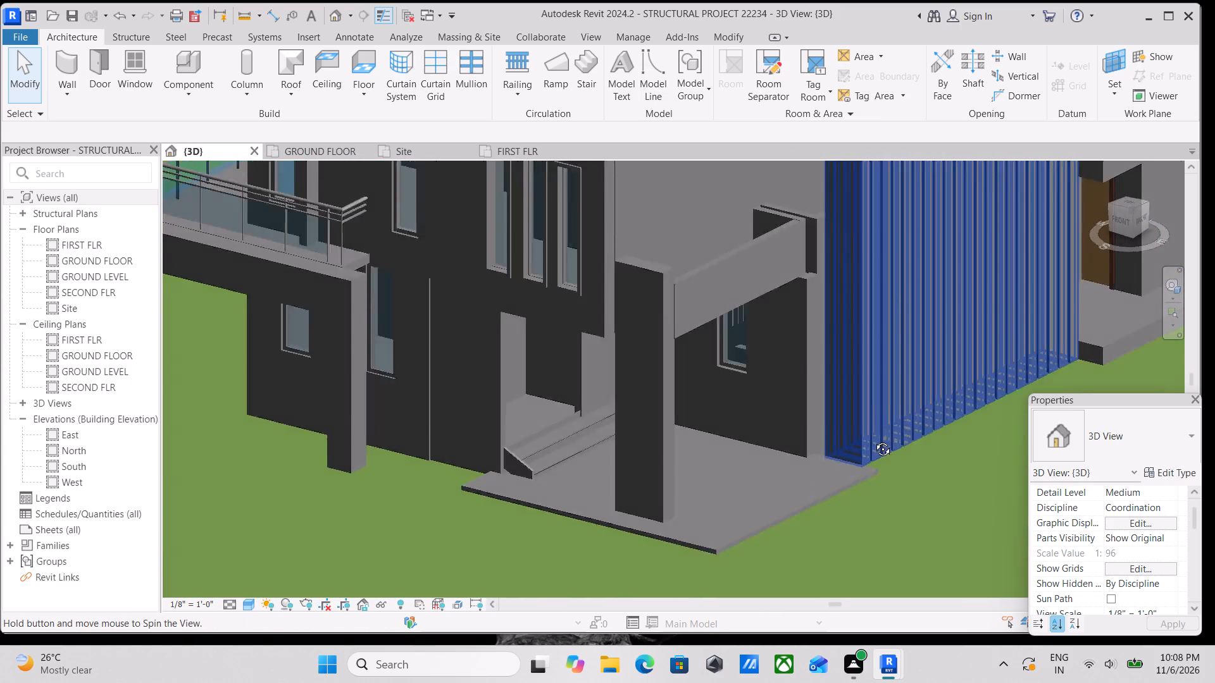
middle_click_drag(873, 440, 834, 477, "shift")
middle_click_drag(821, 482, 1079, 410)
Examine the entrance porch up close, with its steps, front door and supporting columns.
scroll(1081, 407, "down", 3)
scroll(1004, 392, "down", 5)
middle_click_drag(1003, 390, 977, 427)
middle_click_drag(857, 364, 823, 401)
scroll(823, 401, "up", 8)
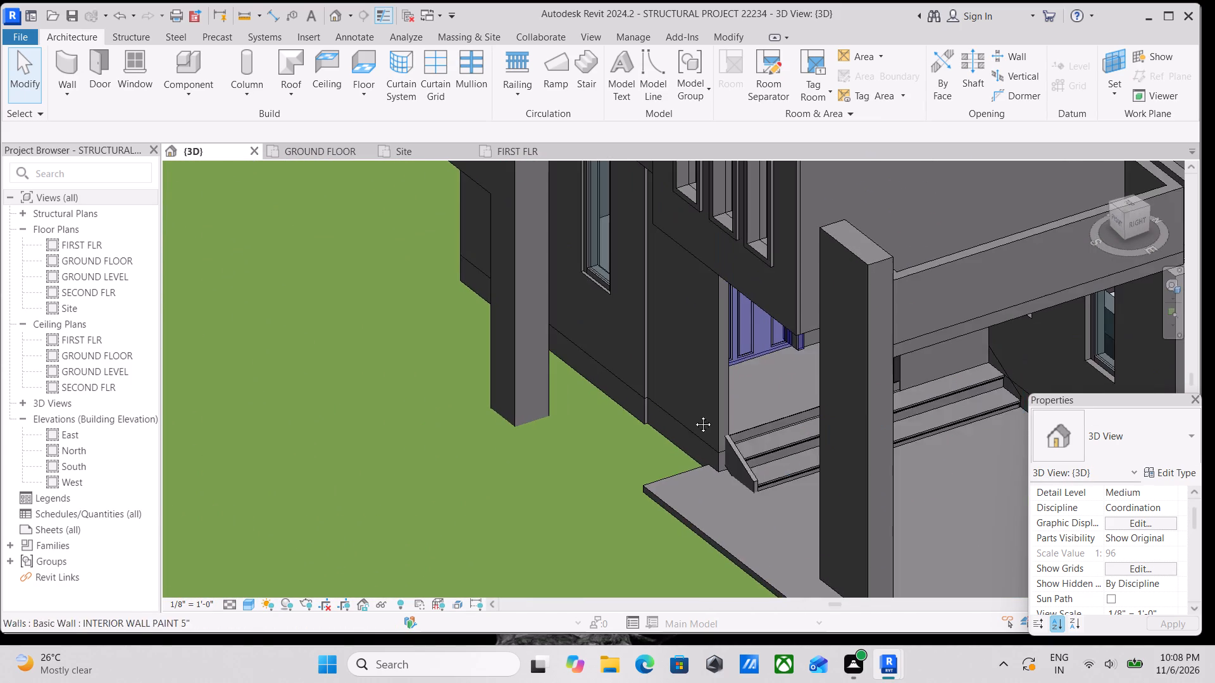
middle_click(694, 415)
scroll(729, 424, "up", 3)
middle_click_drag(764, 441, 726, 428)
scroll(724, 428, "up", 3)
scroll(739, 427, "down", 12)
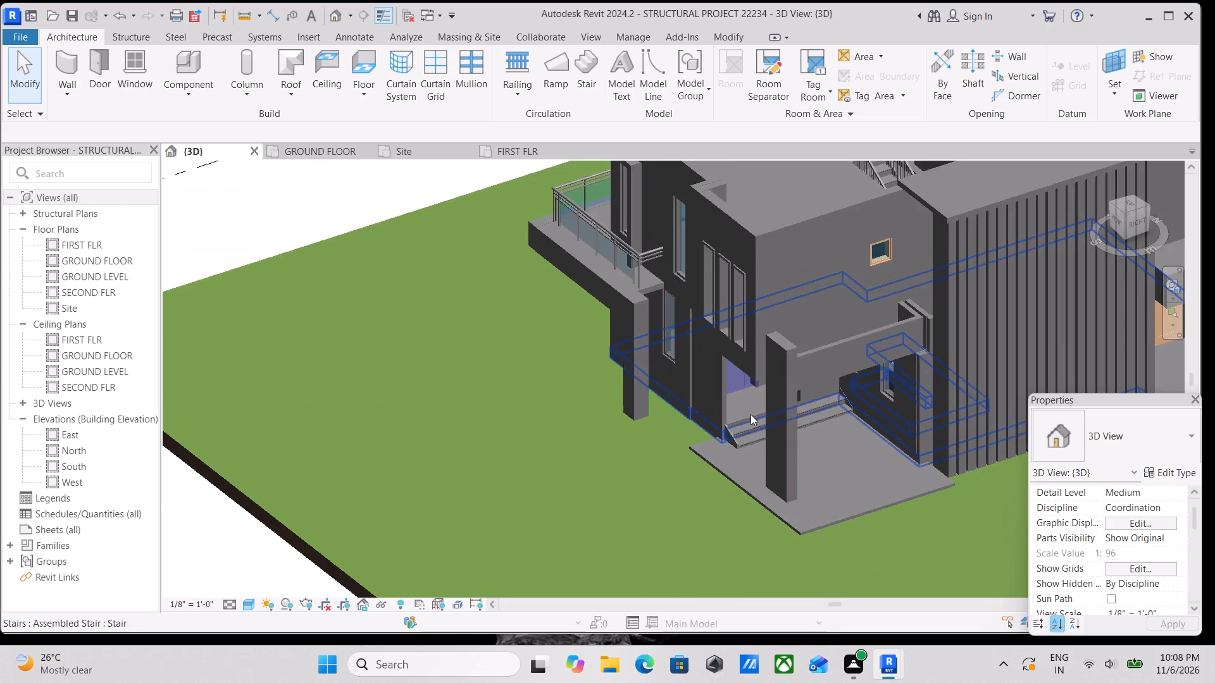
scroll(751, 413, "down", 2)
Examine the roof and the staircase opening from above, along with the house's placement on the site.
middle_click_drag(752, 415, 793, 477, "shift")
middle_click_drag(682, 348, 731, 456)
middle_click_drag(856, 352, 738, 371)
scroll(765, 379, "up", 1)
middle_click_drag(797, 396, 914, 505, "shift")
middle_click_drag(922, 385, 527, 305)
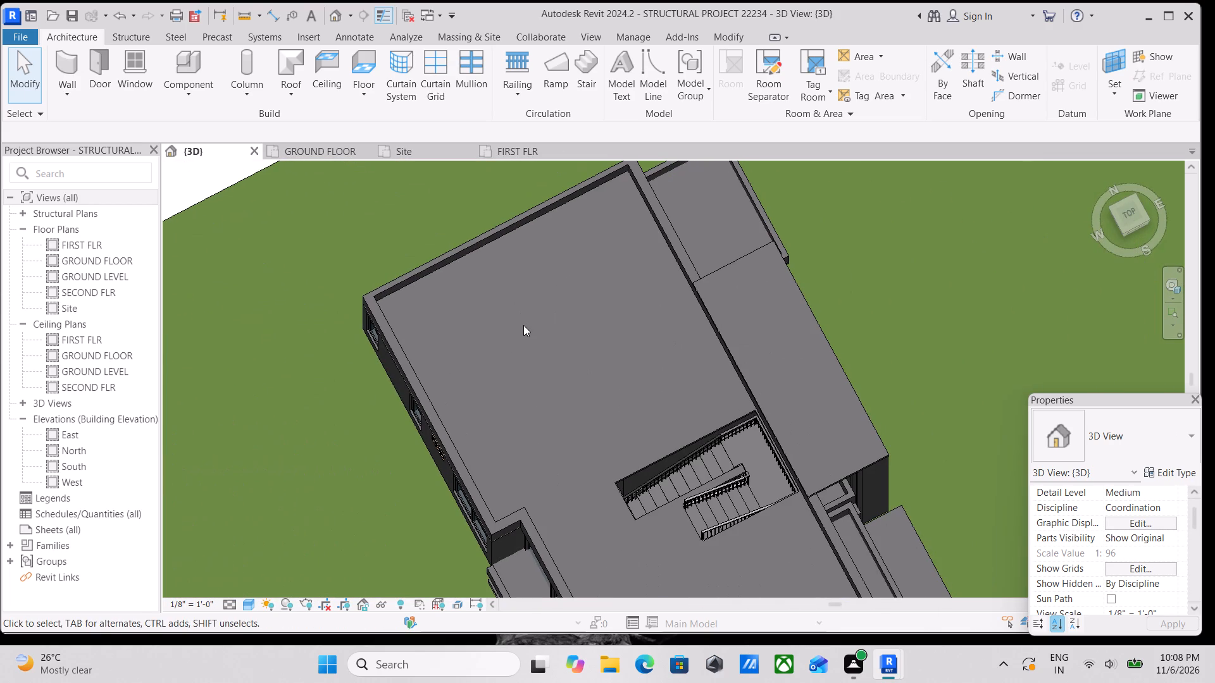
scroll(526, 319, "down", 2)
middle_click_drag(528, 298, 531, 219)
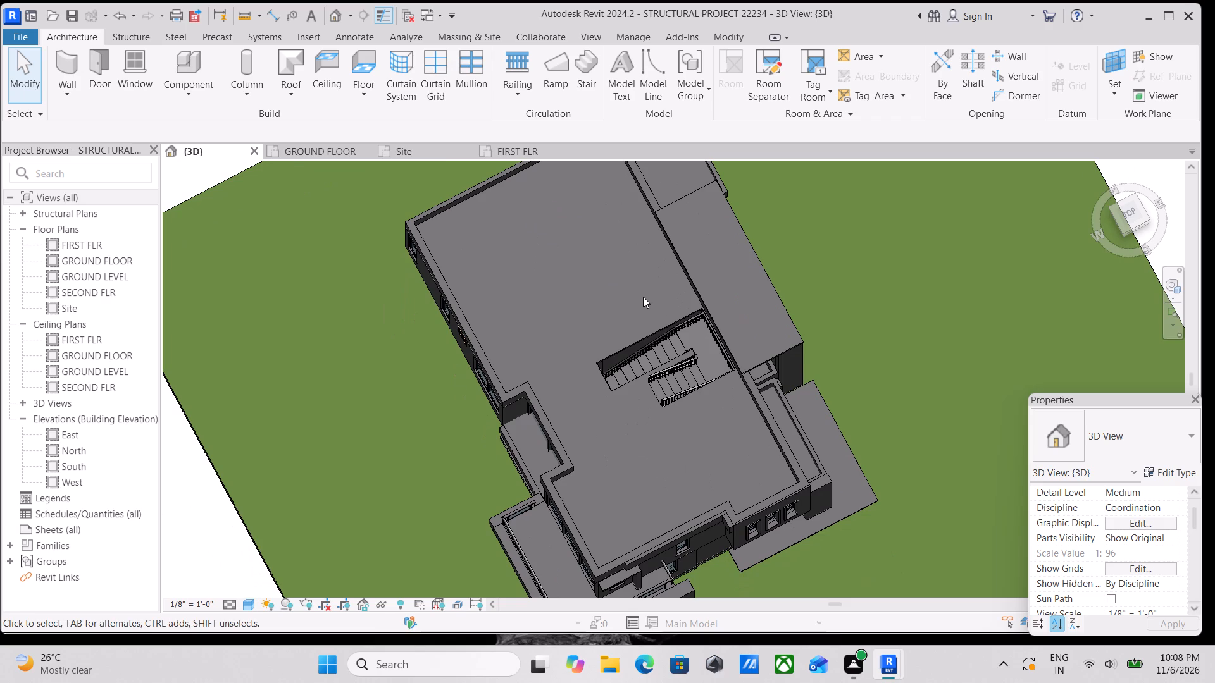
scroll(664, 341, "down", 2)
middle_click_drag(683, 355, 585, 249, "shift")
middle_click_drag(659, 344, 530, 231, "shift")
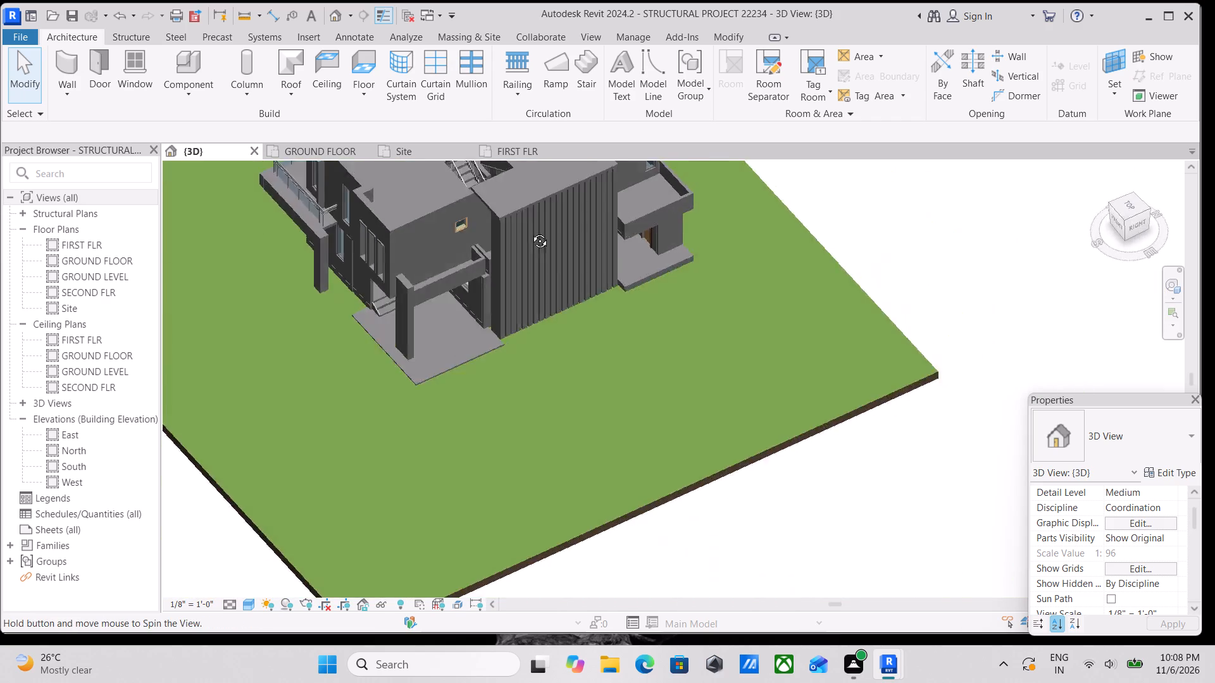
Examine the back facade's windows and the ground-floor windows and stair glazing along the left facade.
middle_click_drag(530, 231, 521, 211, "shift")
middle_click_drag(570, 247, 445, 308)
middle_click_drag(716, 379, 584, 376, "shift")
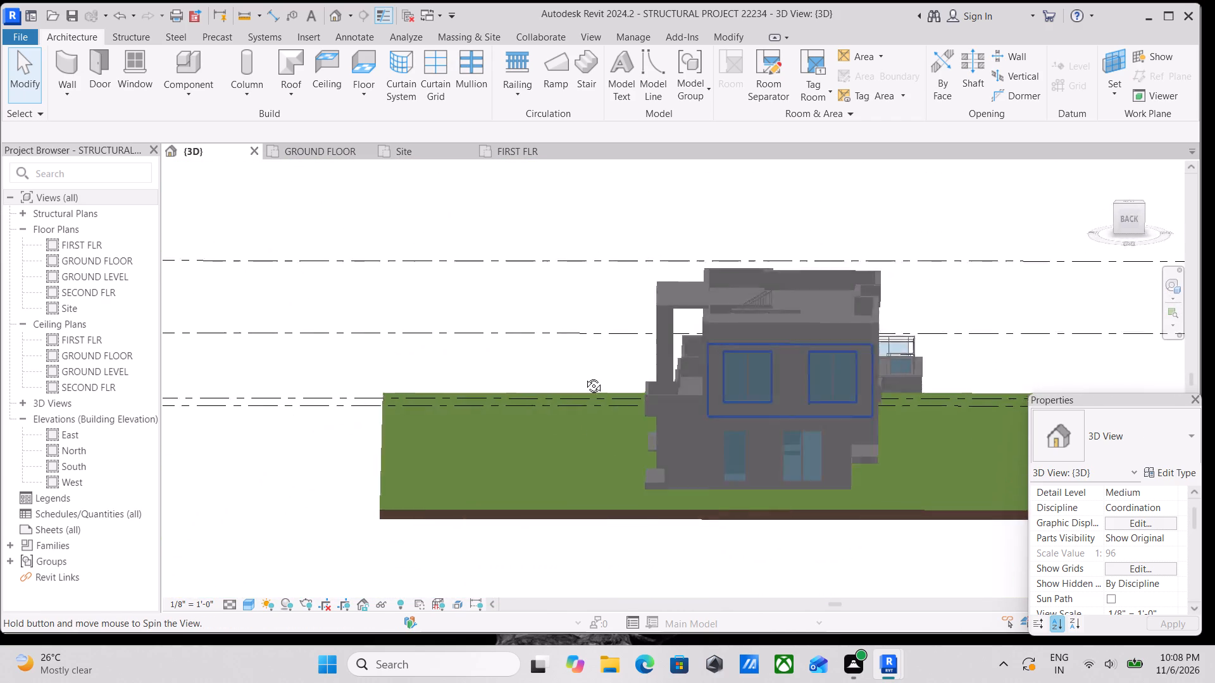
middle_click_drag(584, 376, 509, 400, "shift")
scroll(654, 424, "up", 3)
middle_click_drag(906, 483, 769, 440)
scroll(769, 440, "up", 3)
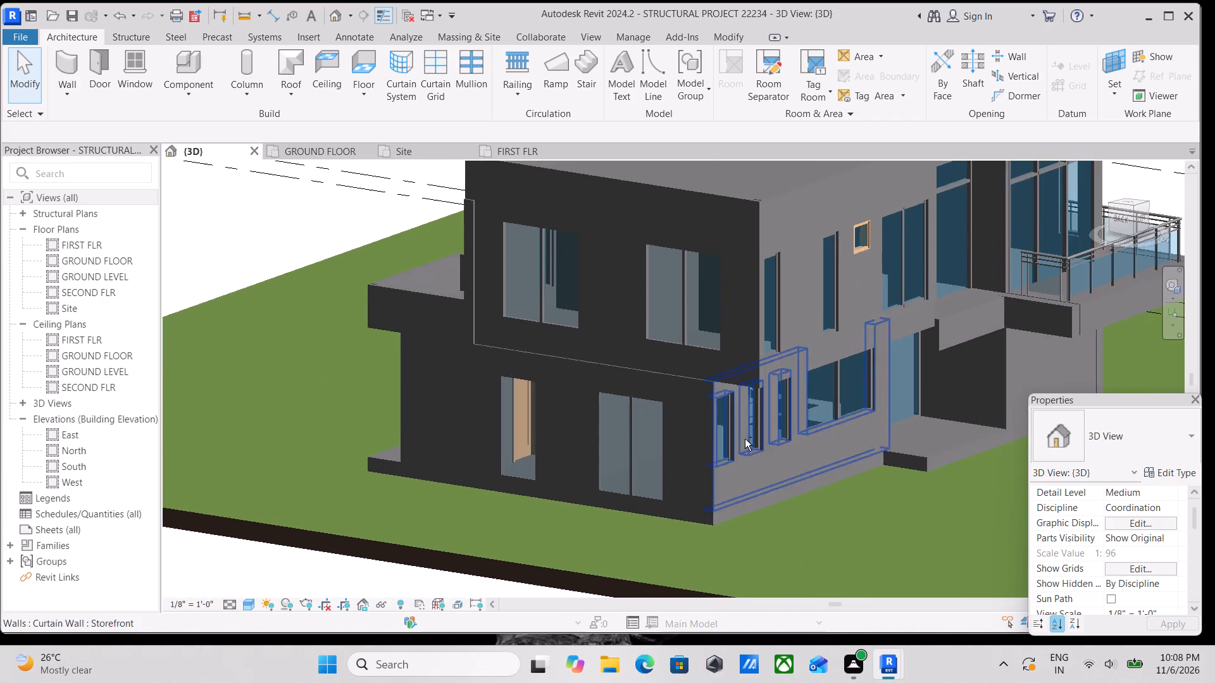
scroll(690, 451, "up", 4)
middle_click_drag(776, 453, 630, 399)
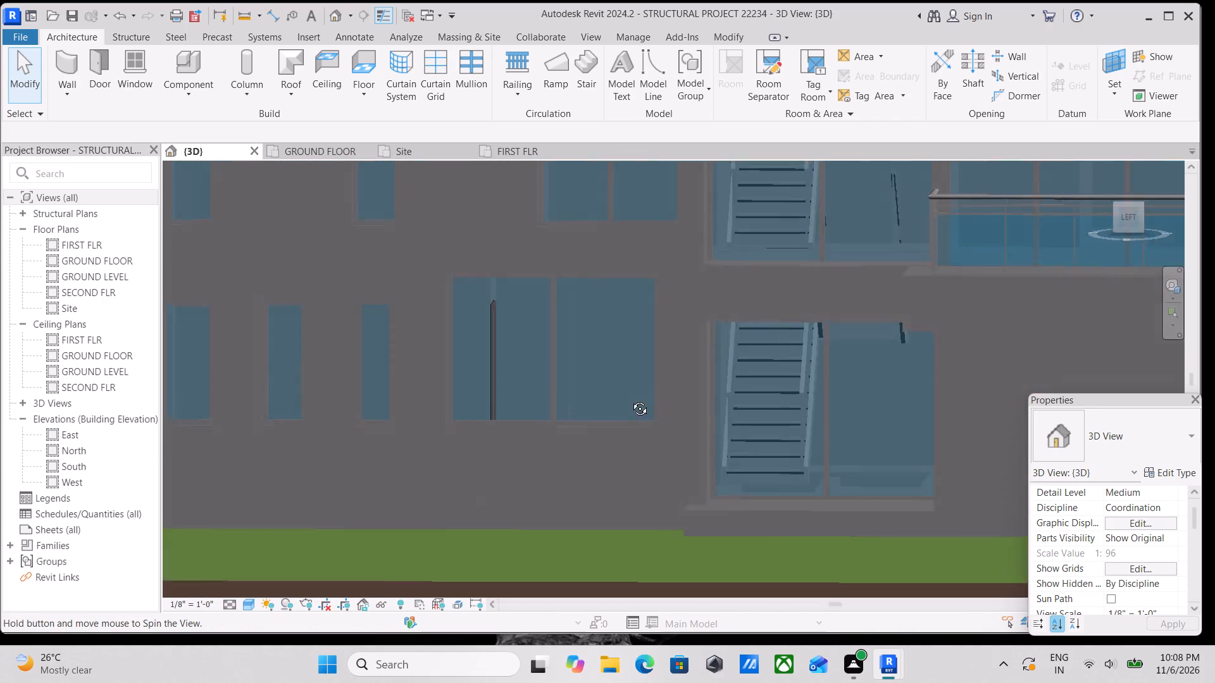
middle_click_drag(630, 399, 621, 429)
Examine the left facade's upper windows, the double-height glazing and the corner balcony with its glass railing.
scroll(678, 410, "down", 2)
middle_click_drag(687, 408, 839, 376)
middle_click_drag(837, 408, 785, 500, "shift")
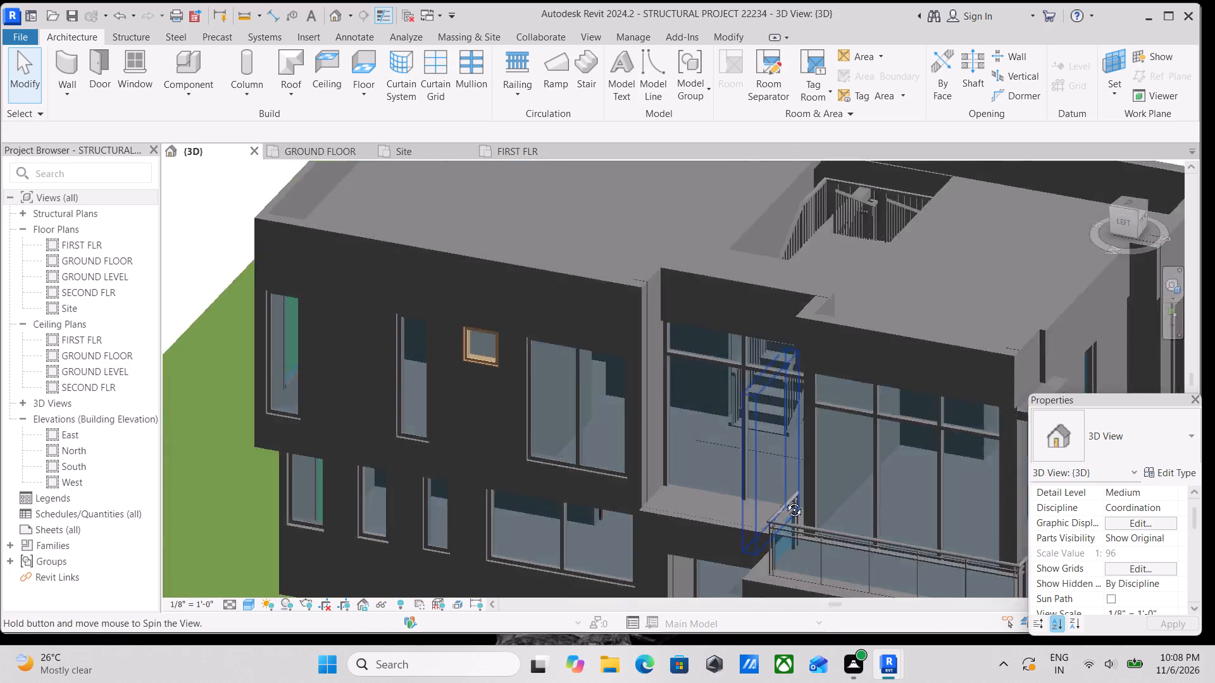
middle_click_drag(785, 500, 756, 505, "shift")
middle_click_drag(768, 460, 819, 320)
scroll(866, 323, "down", 2)
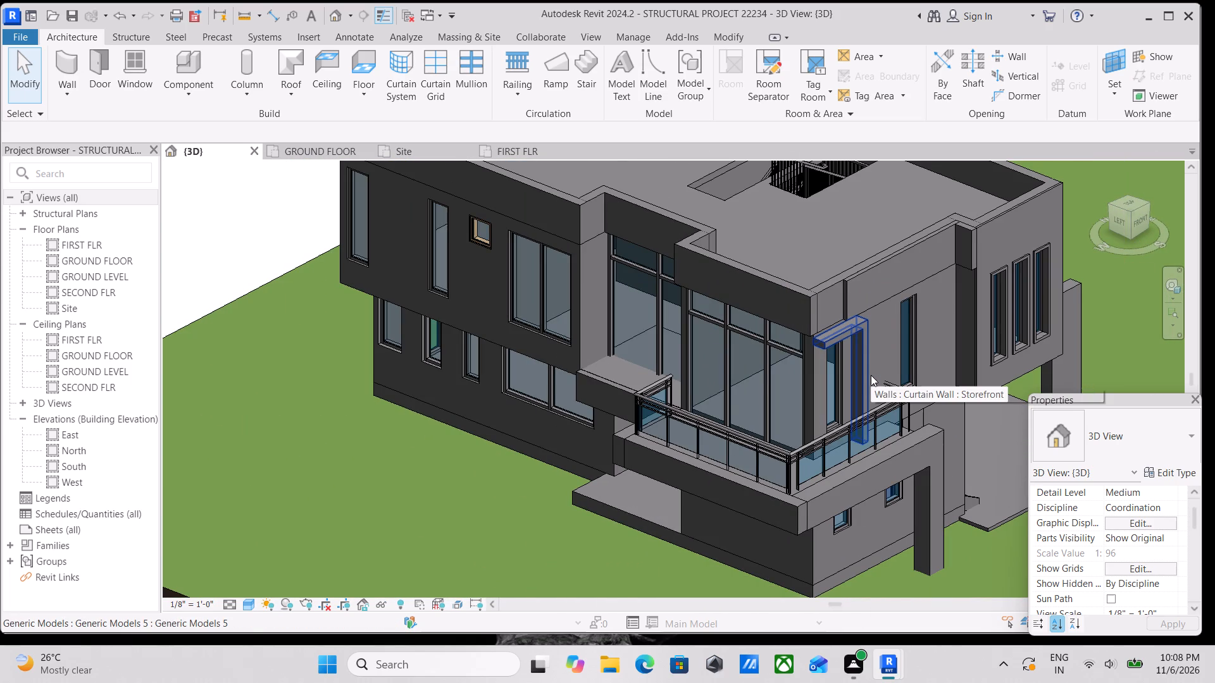
scroll(834, 372, "up", 3)
scroll(789, 368, "down", 4)
middle_click_drag(799, 364, 569, 400)
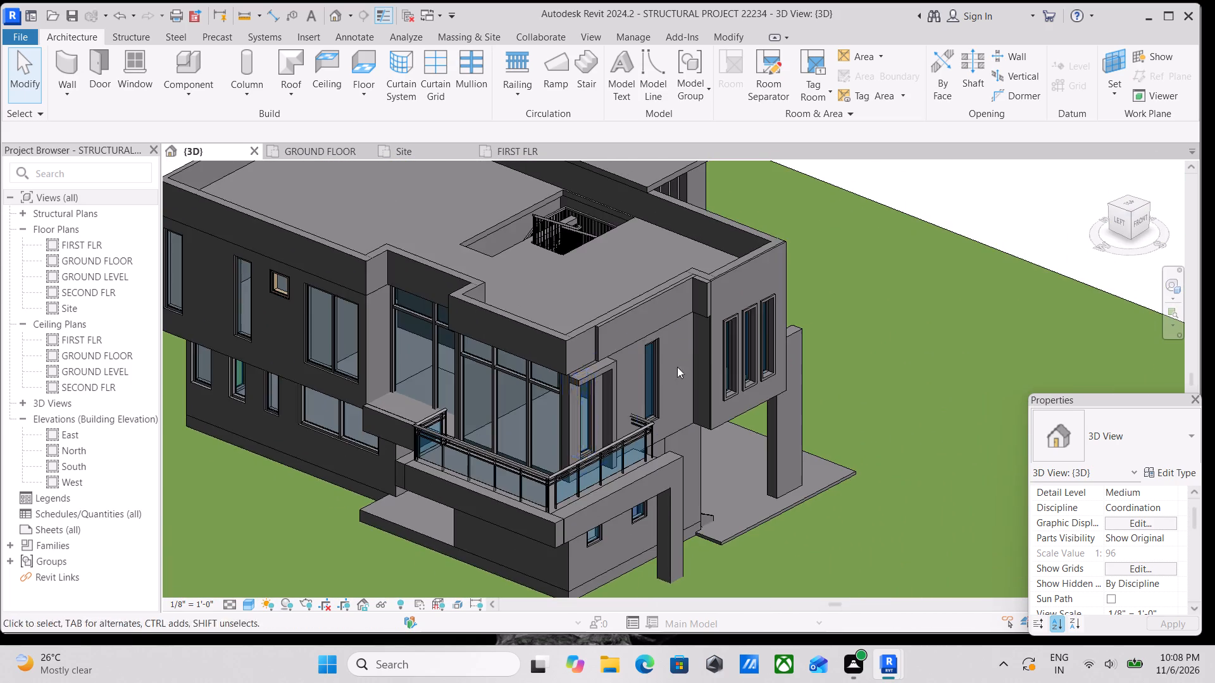
Edit the stair shaft opening's sketch, moving its landing-end boundary line inward to 2'-9" from the inner boundary, and finish the sketch.
middle_click_drag(697, 343, 859, 515)
scroll(821, 454, "up", 4)
middle_click_drag(750, 419, 806, 511)
scroll(806, 511, "up", 1)
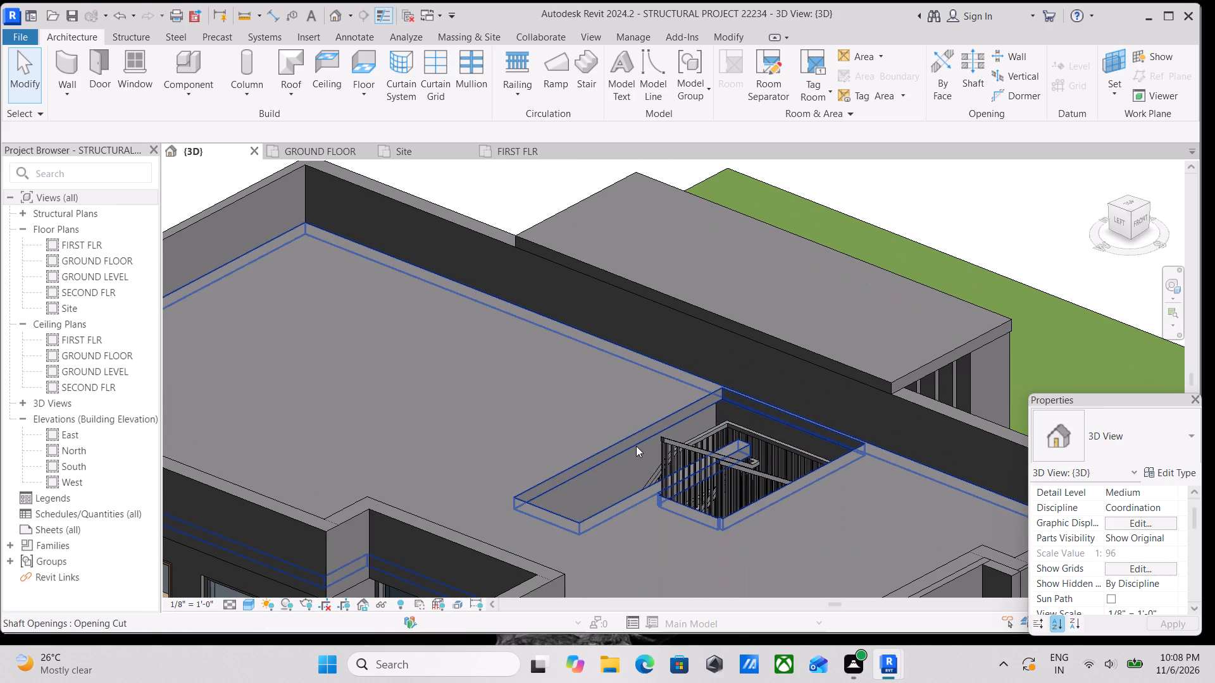
left_click(640, 449)
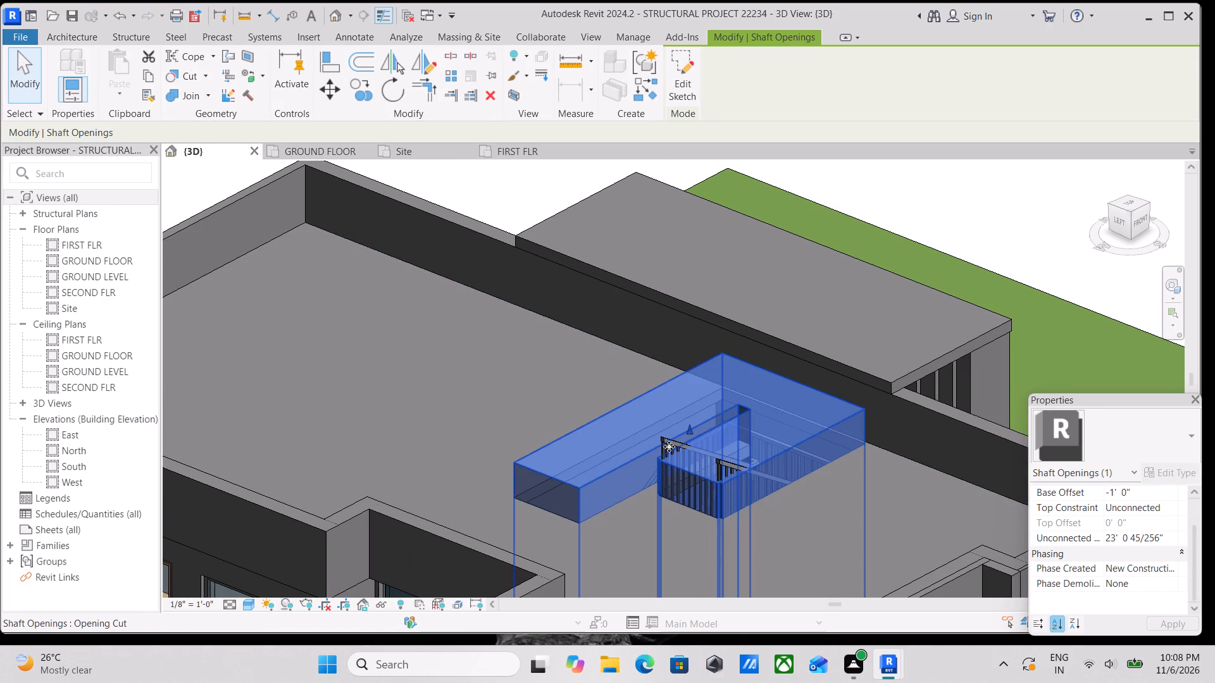
scroll(725, 440, "down", 2)
middle_click_drag(769, 442, 876, 558, "shift")
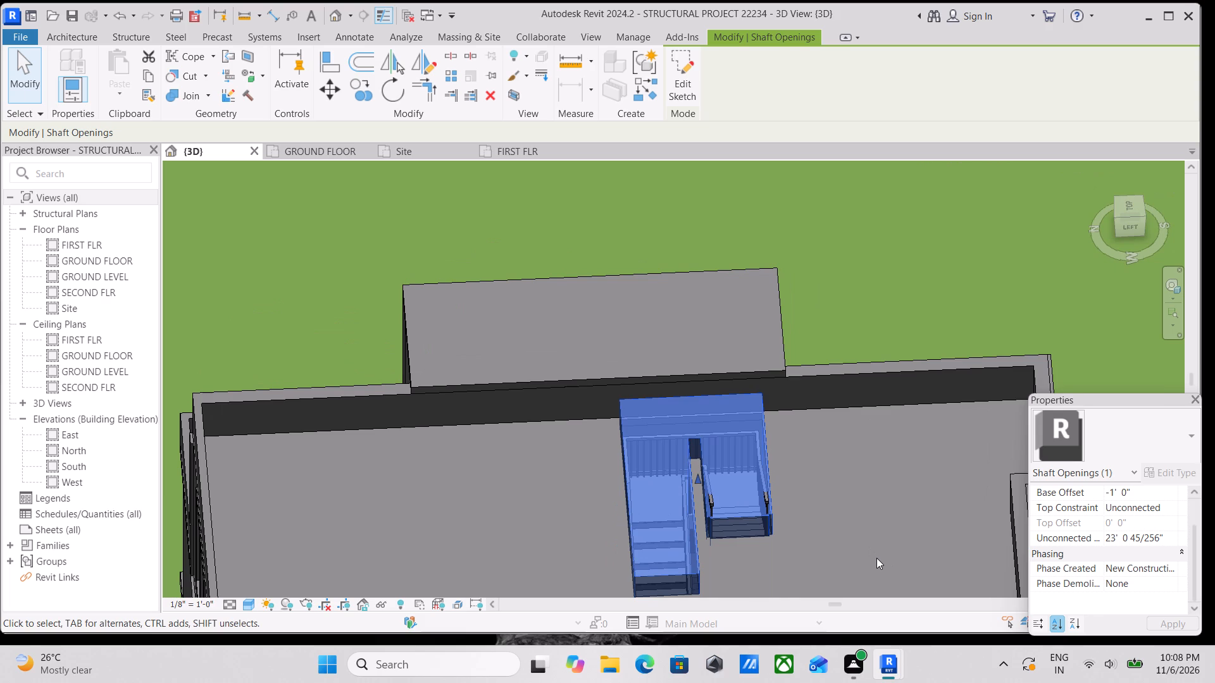
scroll(868, 552, "down", 3)
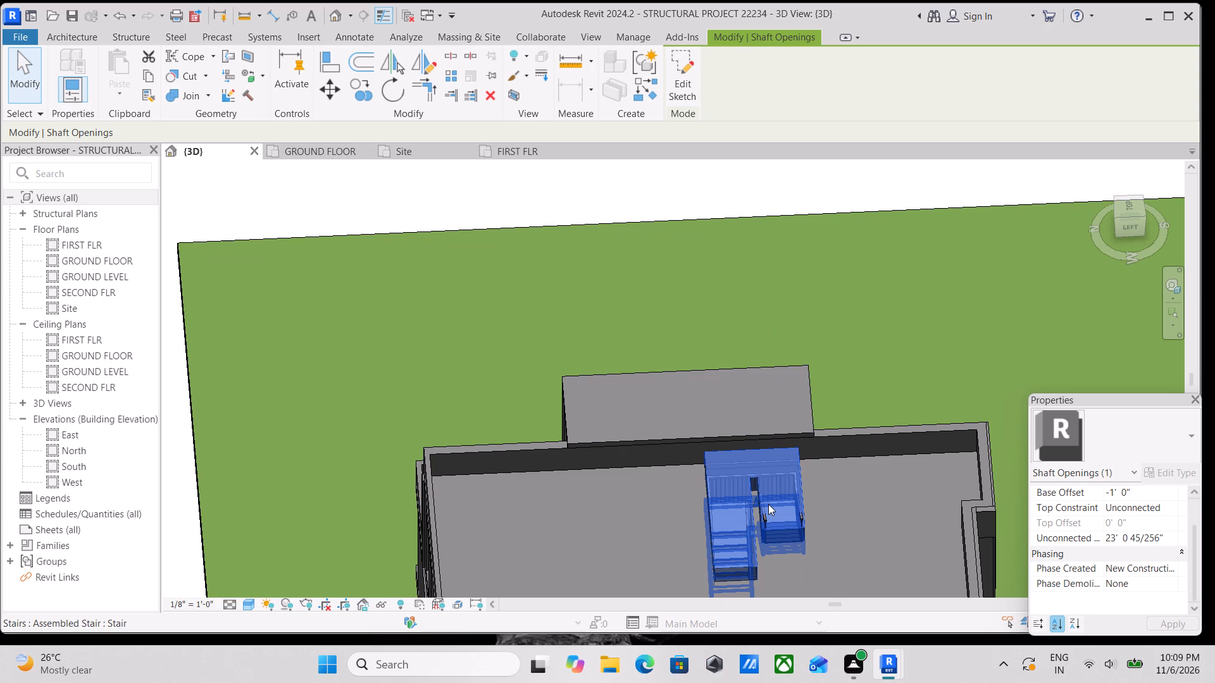
left_click(682, 68)
left_click(1134, 206)
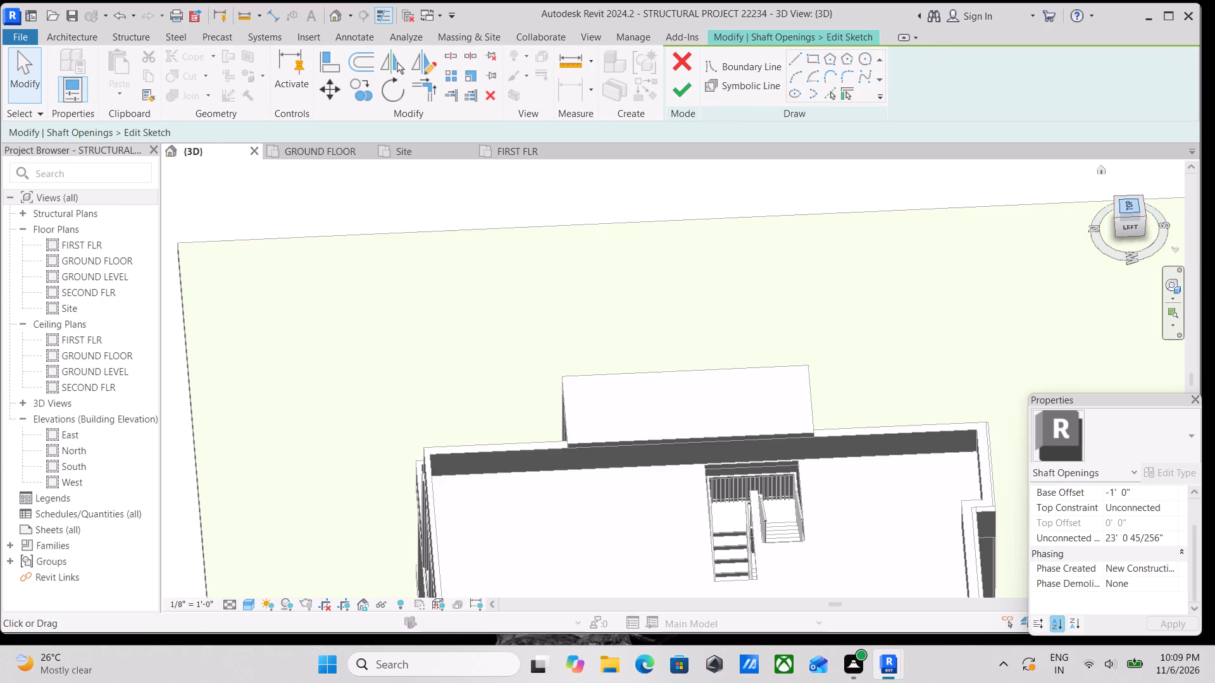
scroll(712, 504, "up", 4)
scroll(744, 431, "up", 11)
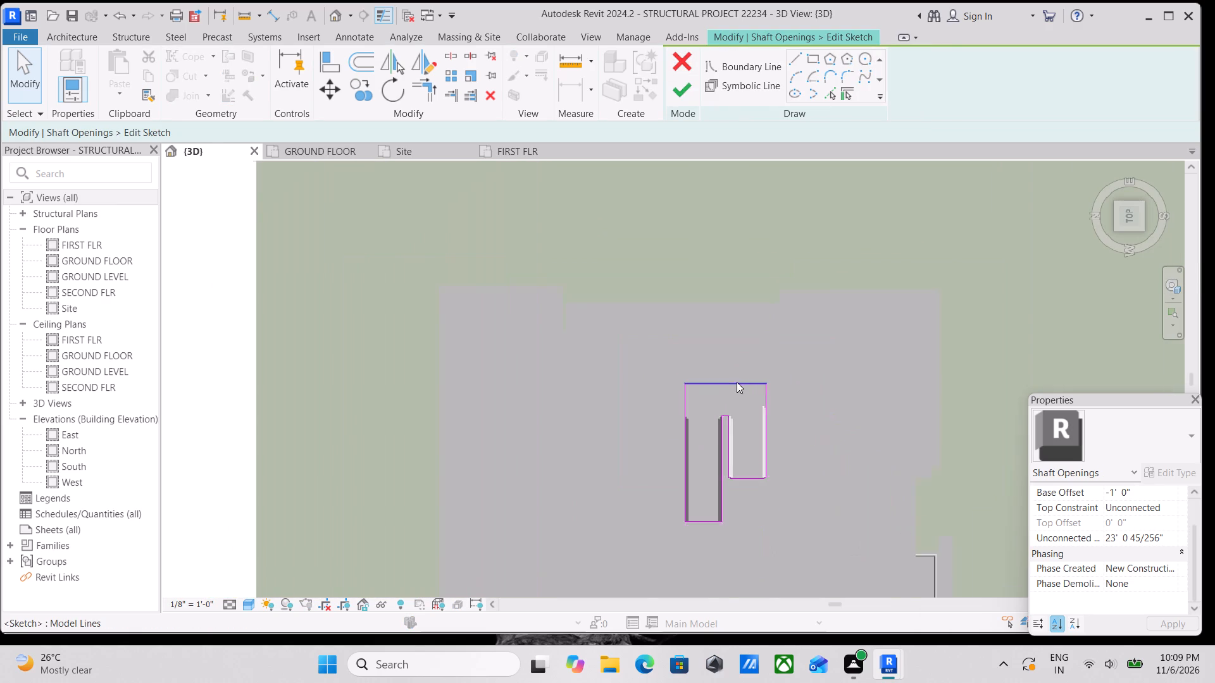
scroll(737, 382, "up", 6)
left_click(729, 381)
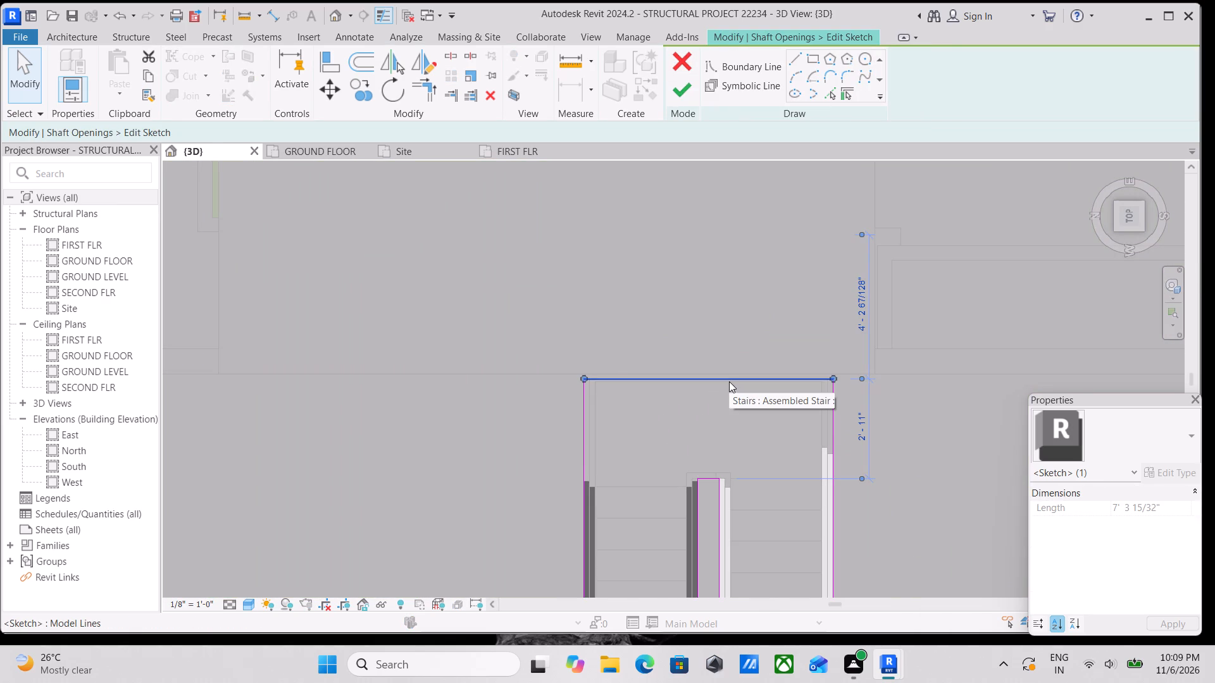
key("Down")
key("Down")
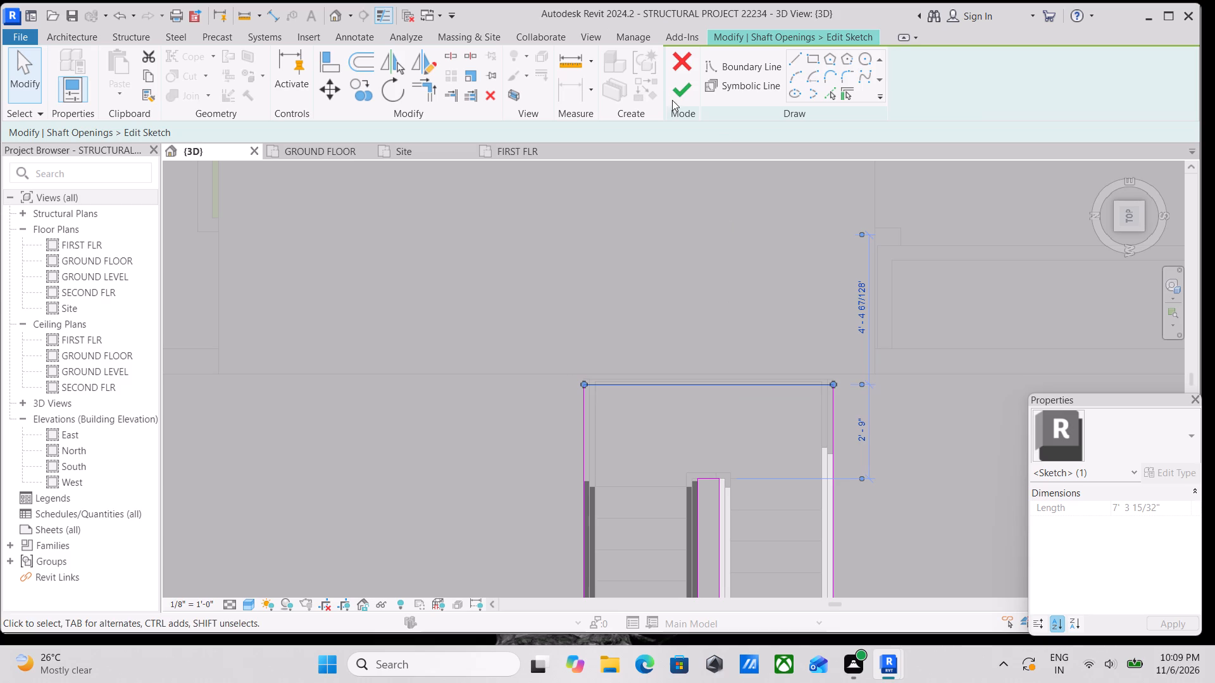
left_click(673, 92)
scroll(682, 272, "down", 3)
scroll(695, 344, "down", 2)
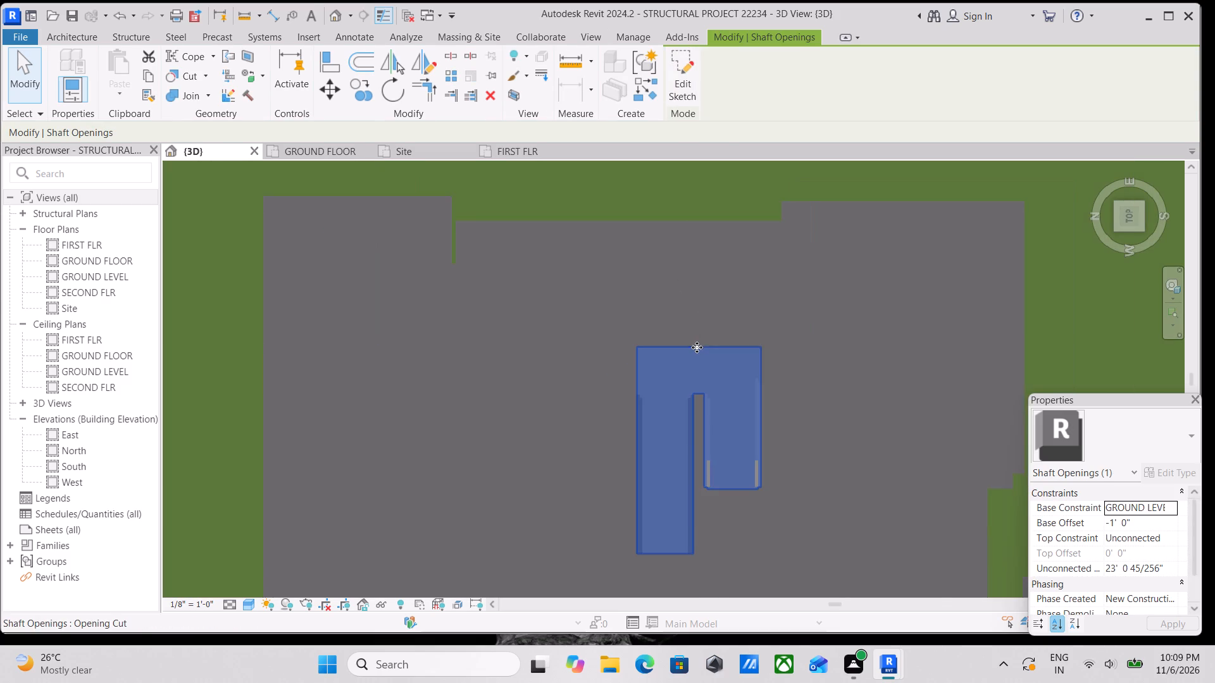
scroll(697, 347, "down", 3)
key("Escape")
Examine the edited stair opening in the roof slab, its edge along the parapet, and the stair railings inside.
scroll(704, 381, "down", 6)
middle_click_drag(706, 407, 829, 226, "shift")
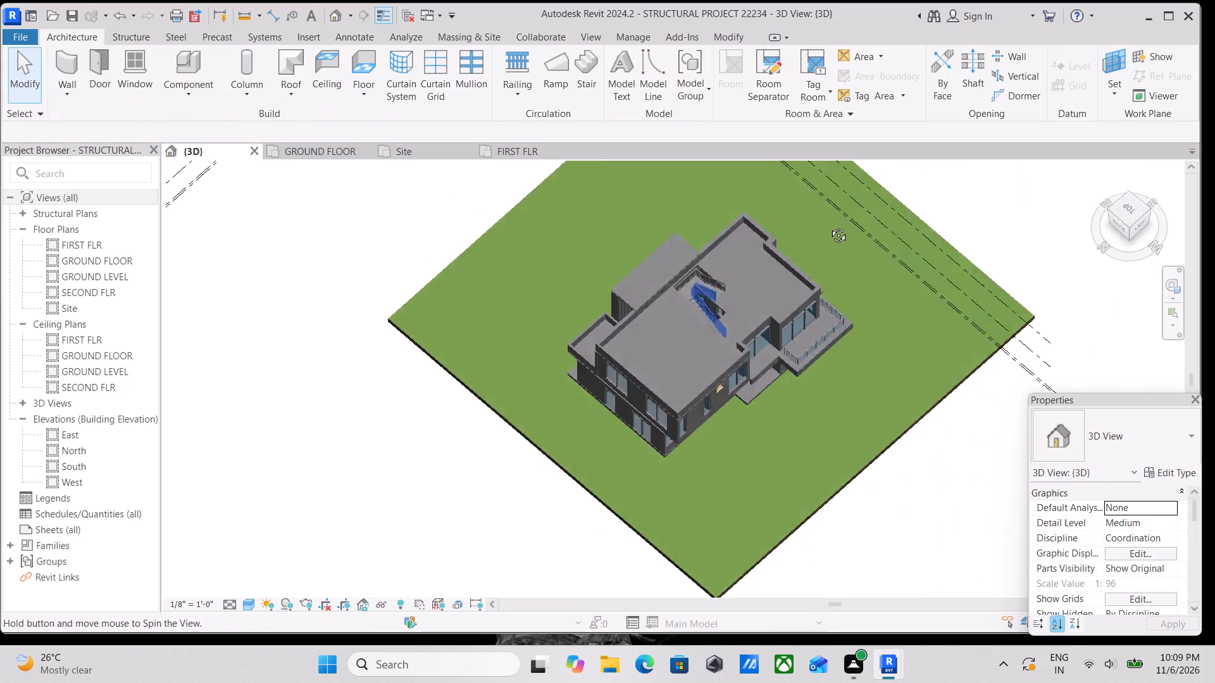
middle_click_drag(829, 226, 840, 216, "shift")
middle_click_drag(789, 319, 932, 219, "shift")
middle_click_drag(671, 318, 721, 370)
scroll(670, 341, "up", 2, "shift")
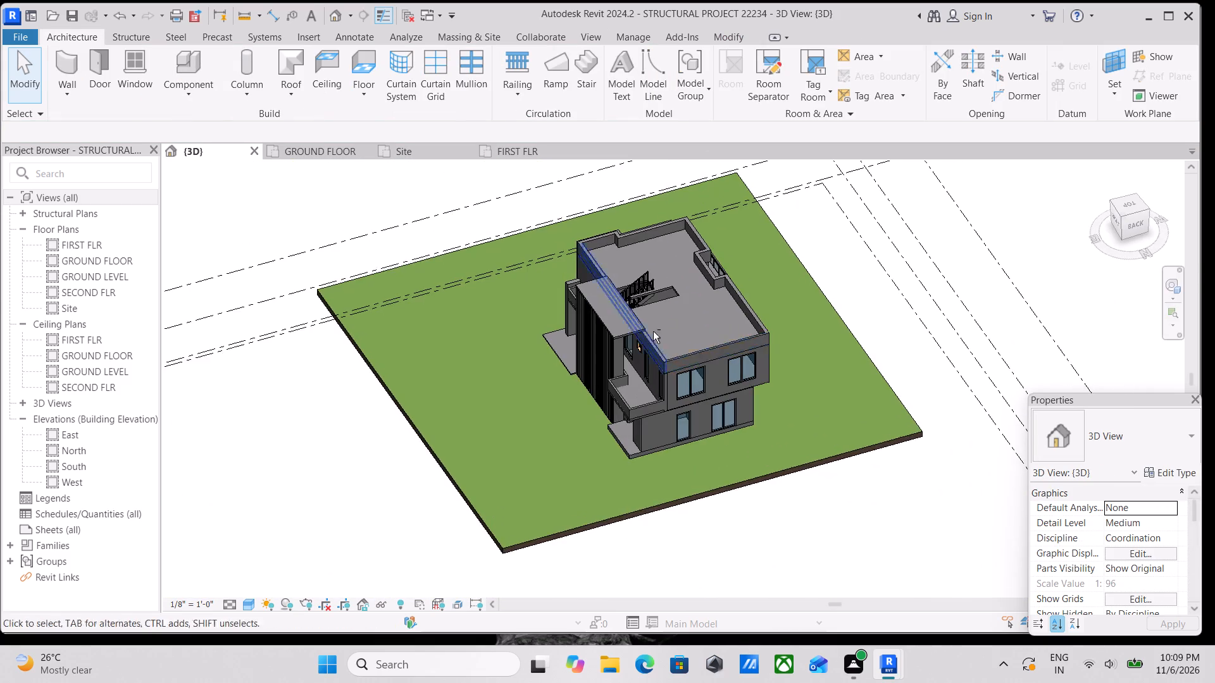
middle_click(645, 327, "shift")
scroll(653, 331, "up", 1, "shift")
middle_click_drag(689, 344, 721, 479)
scroll(720, 479, "up", 3)
scroll(660, 428, "up", 3)
middle_click_drag(669, 418, 606, 448, "shift")
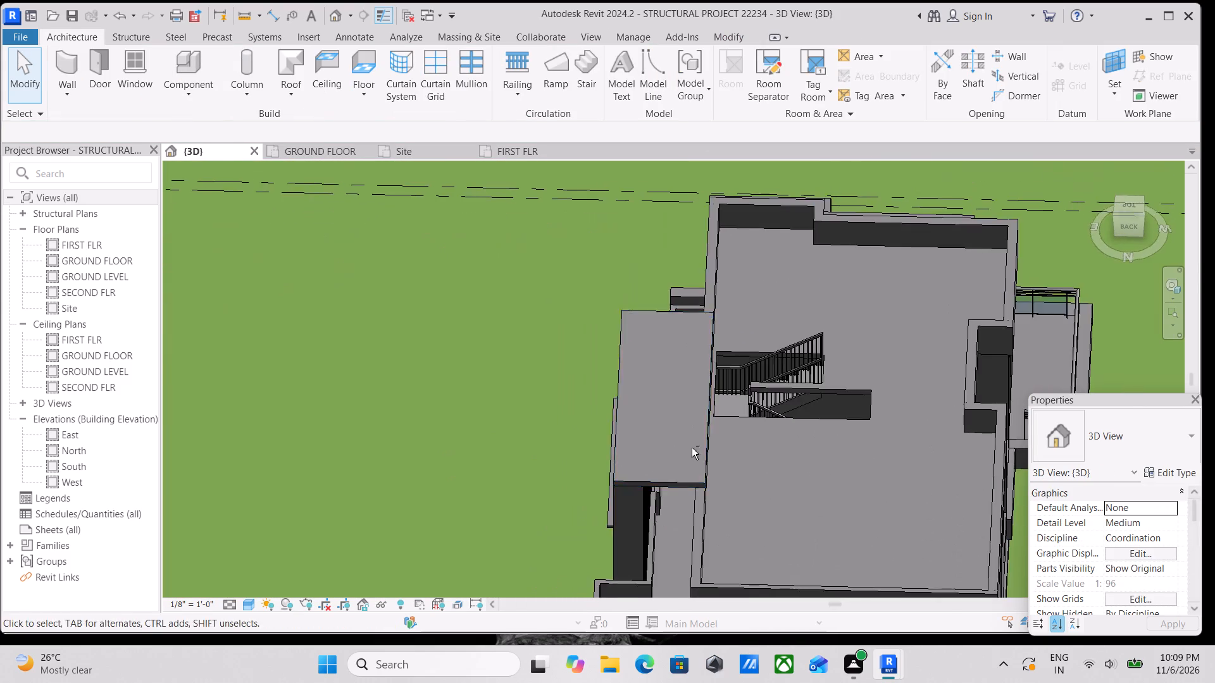
middle_click_drag(770, 448, 676, 490)
middle_click_drag(652, 448, 603, 445, "shift")
scroll(718, 452, "up", 7)
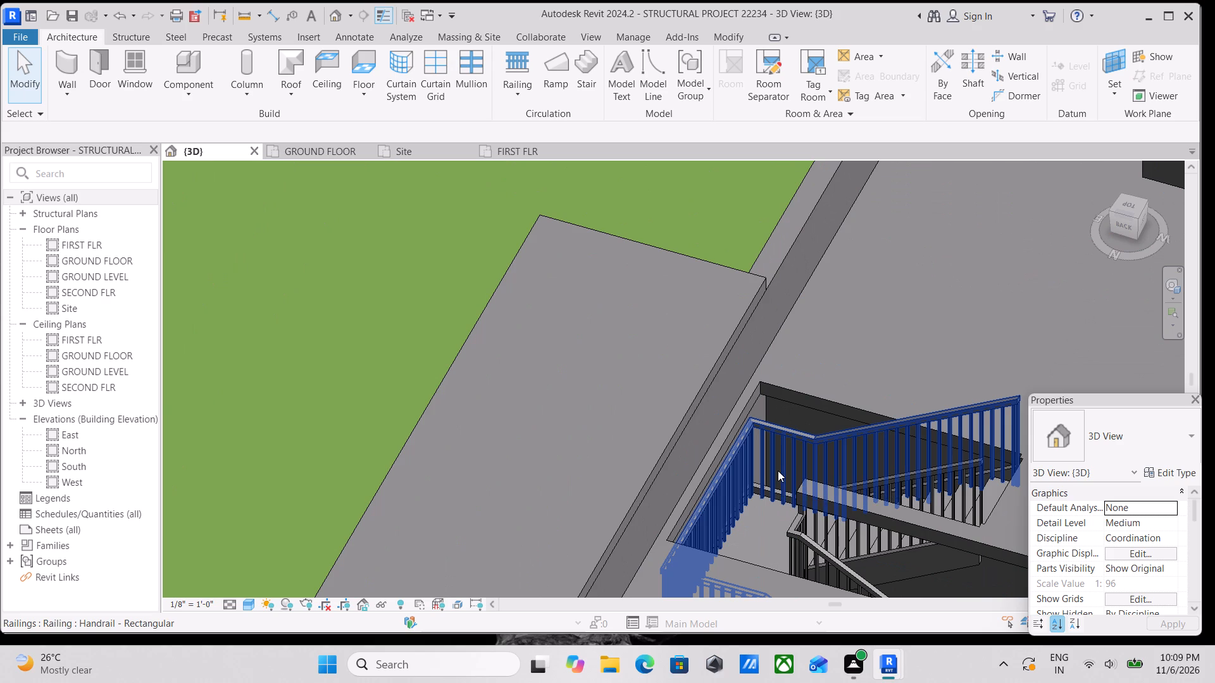
scroll(778, 471, "up", 1)
scroll(799, 474, "down", 5)
middle_click_drag(806, 450, 729, 348)
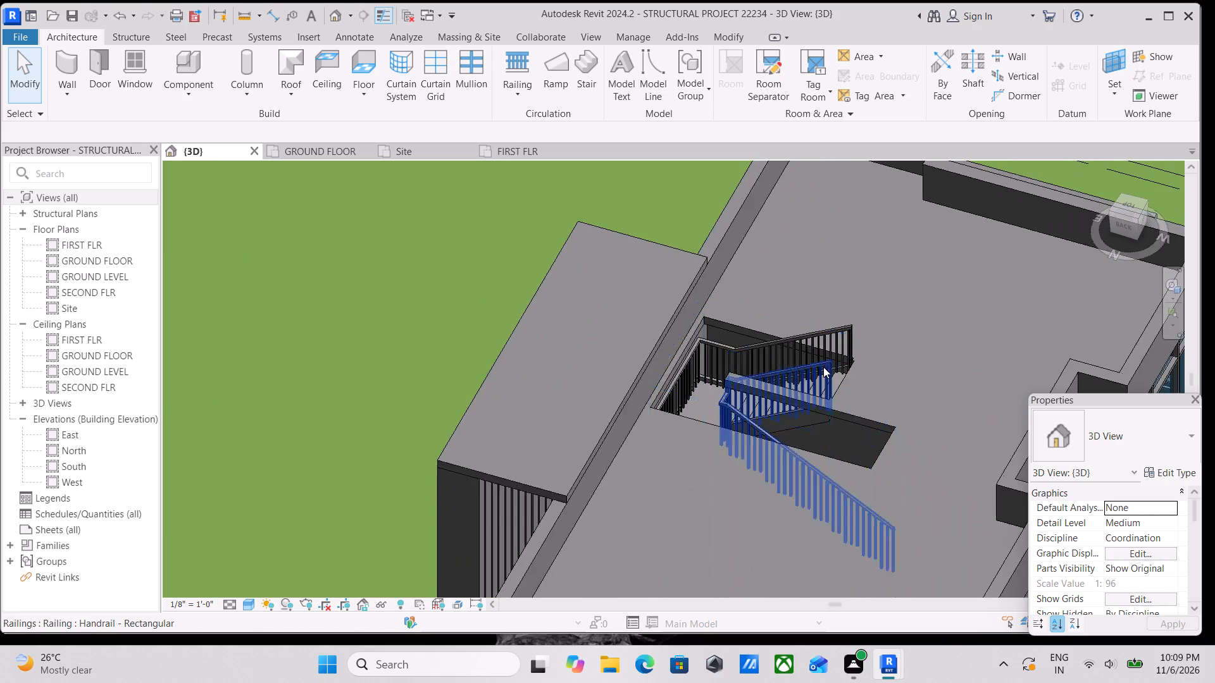
scroll(827, 371, "down", 4)
middle_click_drag(828, 372, 786, 323)
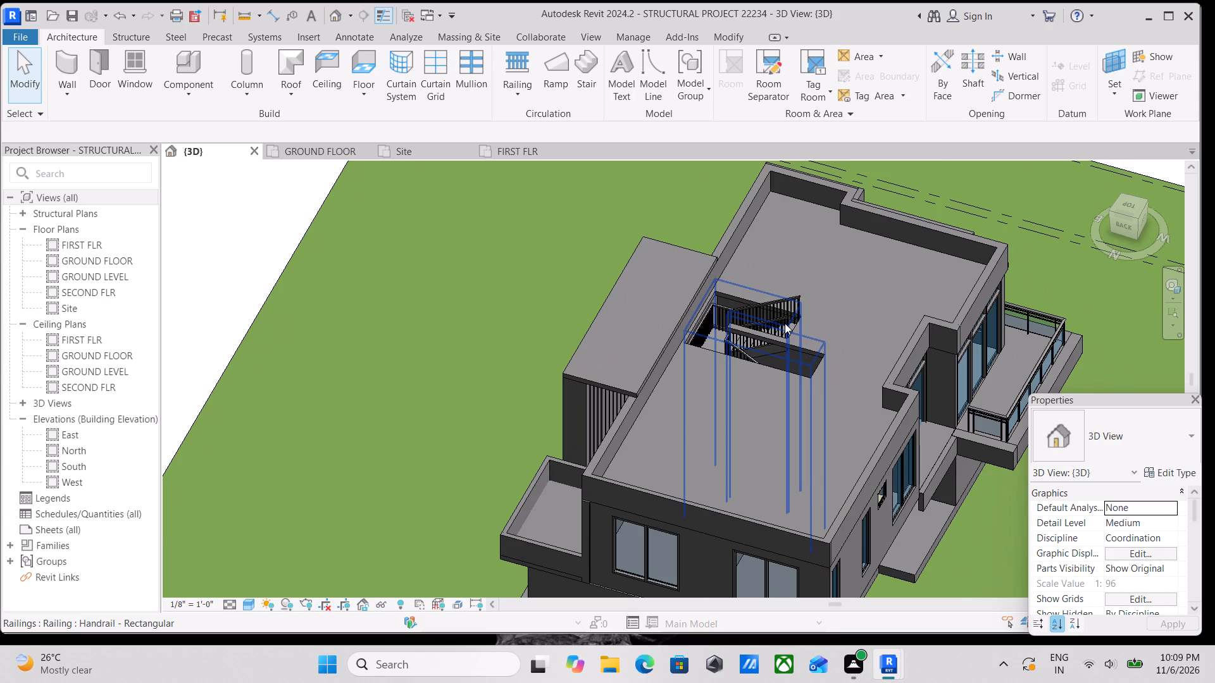
Examine the house's exterior from the front and entrance side around to the louvred stair wall and rear balcony.
scroll(809, 380, "down", 3)
middle_click_drag(823, 391, 1044, 246, "shift")
middle_click_drag(776, 392, 985, 254)
middle_click_drag(591, 396, 801, 458)
scroll(777, 472, "up", 2)
middle_click_drag(785, 483, 887, 381, "shift")
middle_click_drag(869, 399, 697, 492)
middle_click_drag(749, 462, 676, 482)
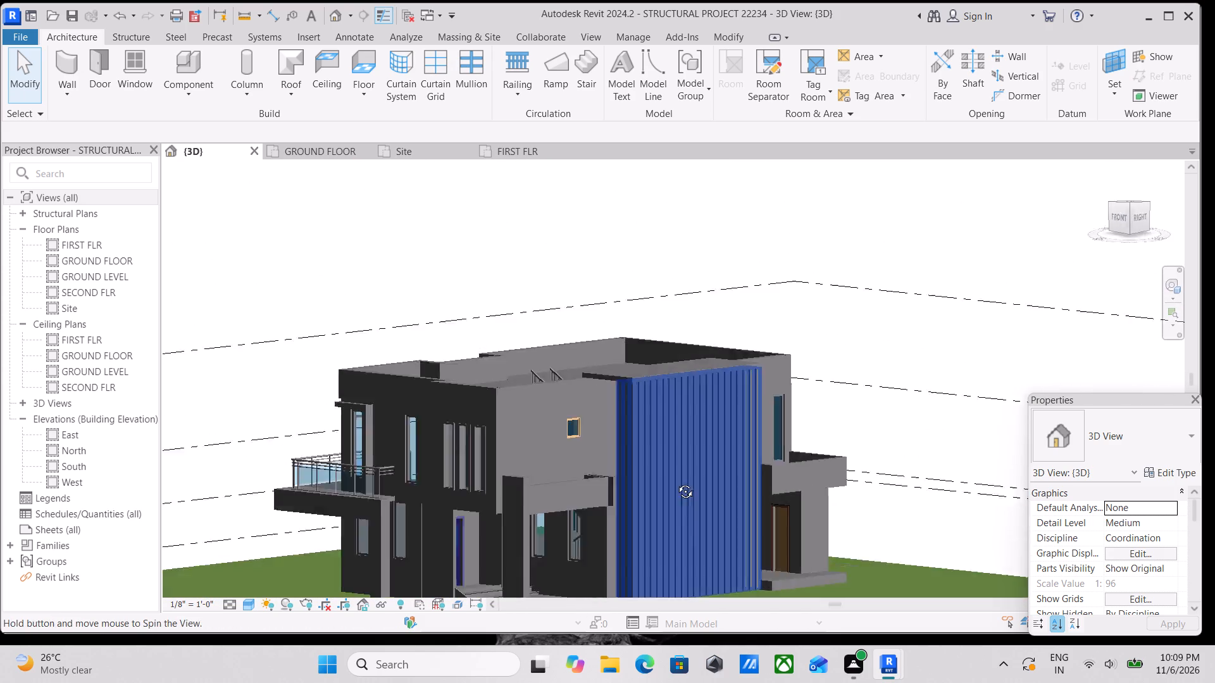
middle_click_drag(676, 482, 486, 474)
middle_click_drag(659, 455, 613, 463)
scroll(782, 450, "up", 4)
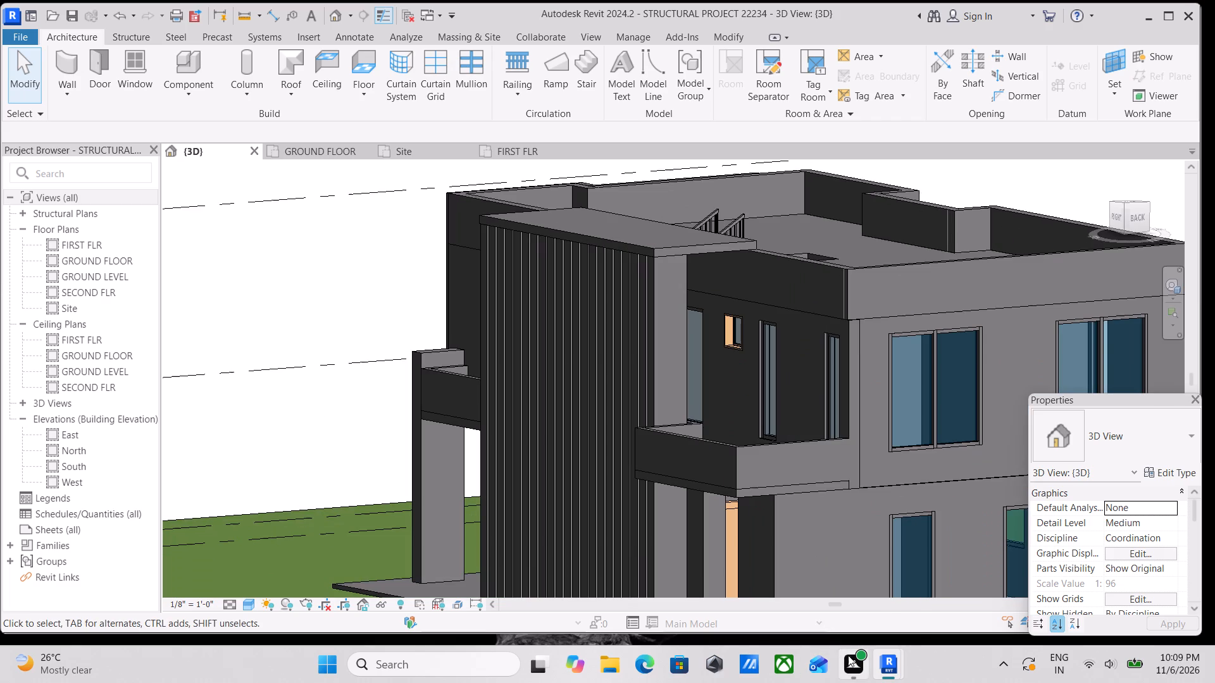
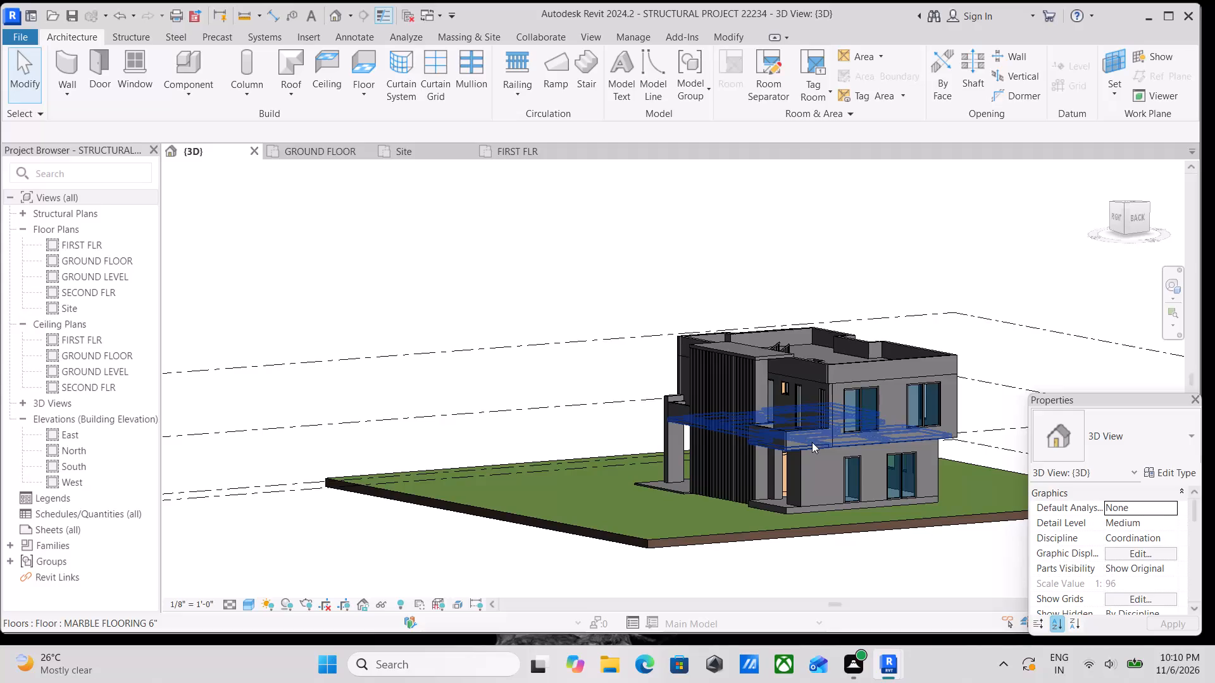
Examine the house's exterior all round, including the rear facade, glazed corner balcony, louvred stair wall and roof opening.
scroll(791, 464, "up", 4)
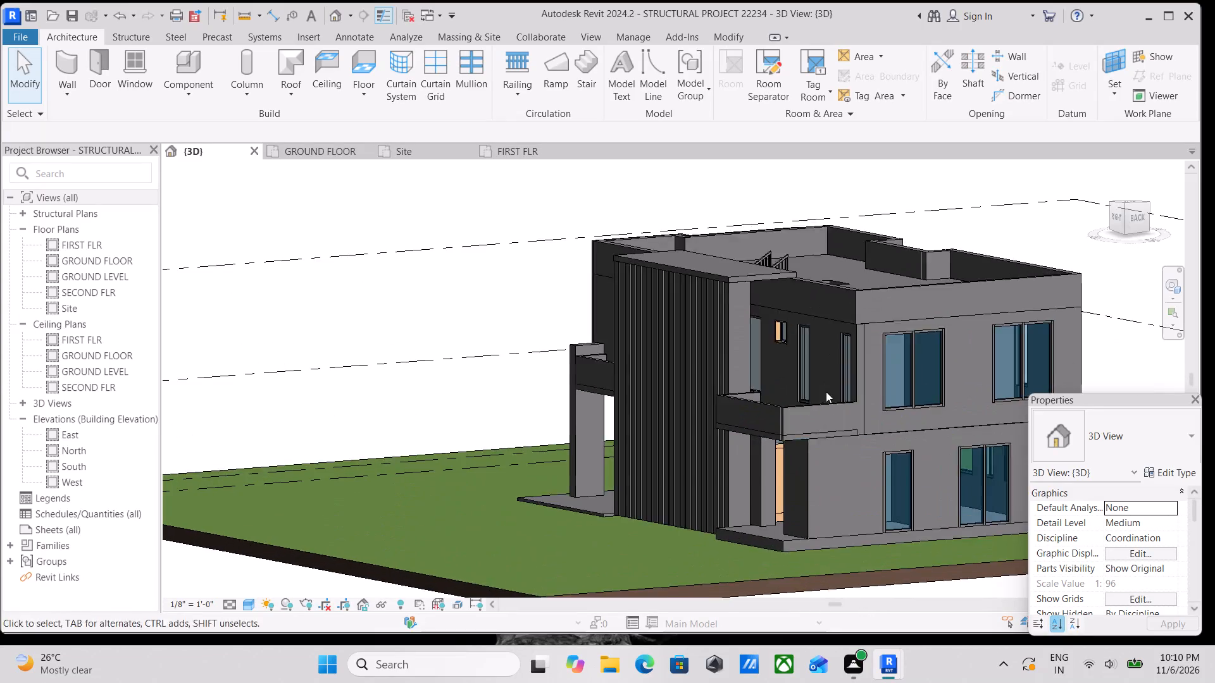
middle_click_drag(826, 391, 639, 403)
middle_click_drag(656, 389, 802, 513, "shift")
middle_click_drag(607, 409, 419, 370, "shift")
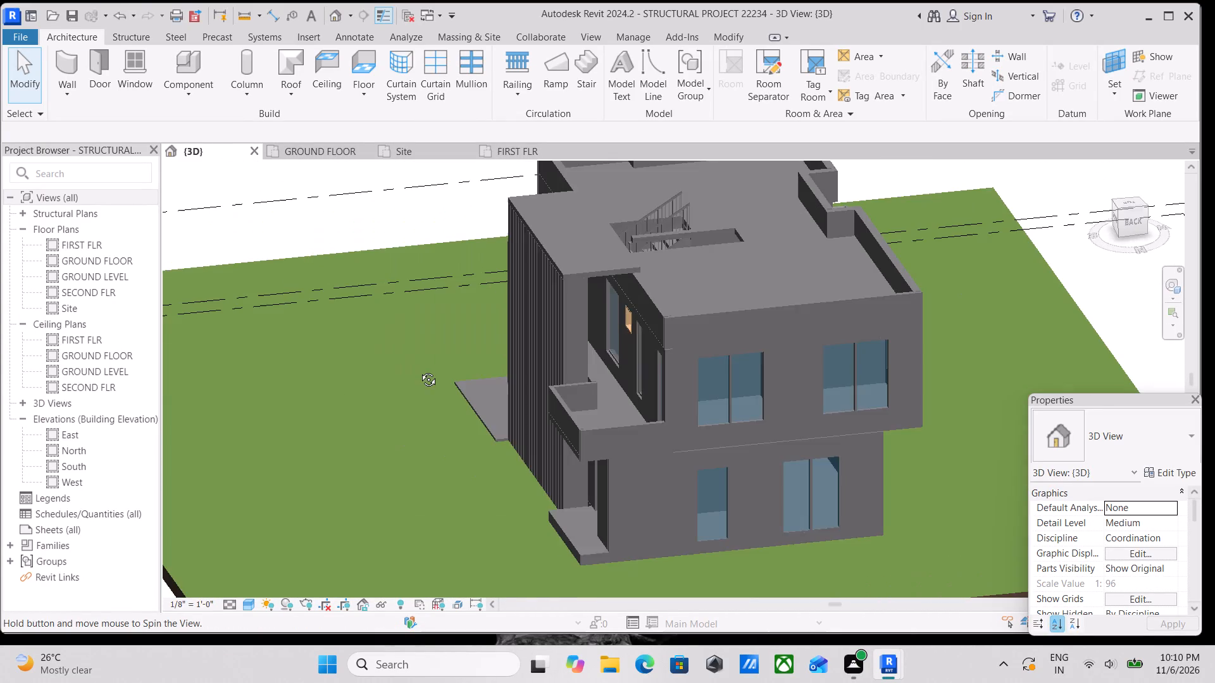
middle_click_drag(419, 370, 420, 370, "shift")
middle_click_drag(626, 399, 558, 338, "shift")
middle_click_drag(965, 455, 695, 438, "shift")
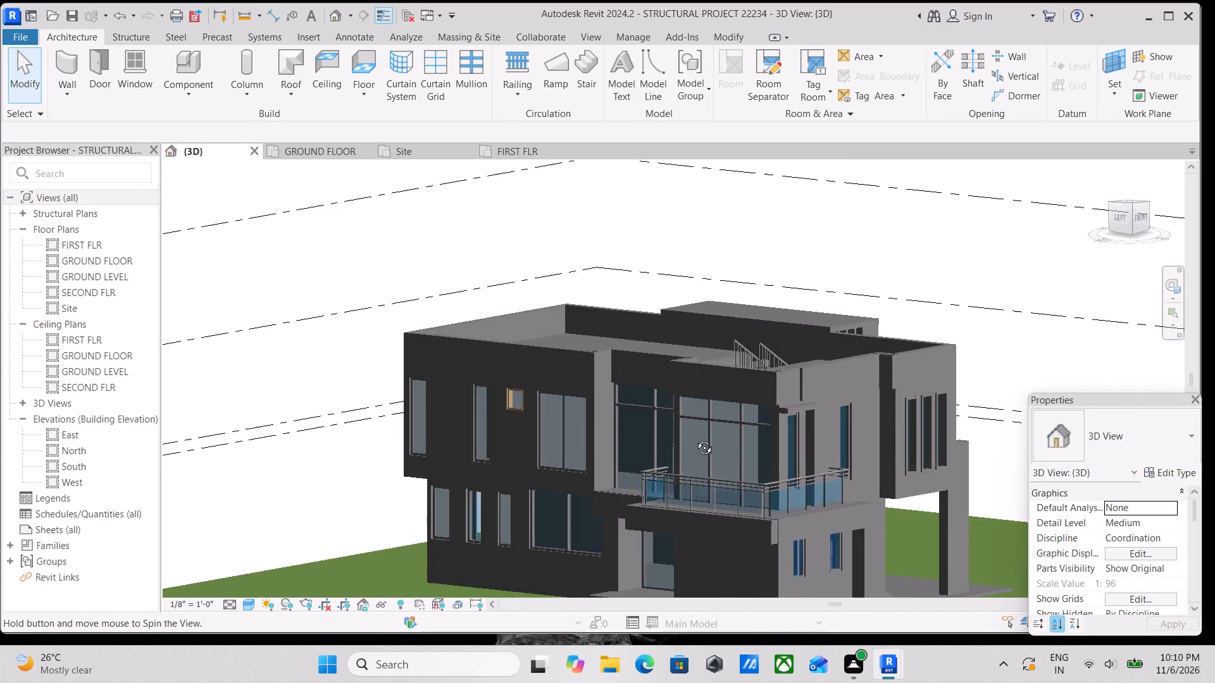
middle_click_drag(695, 438, 950, 440, "shift")
middle_click_drag(914, 479, 1009, 446, "shift")
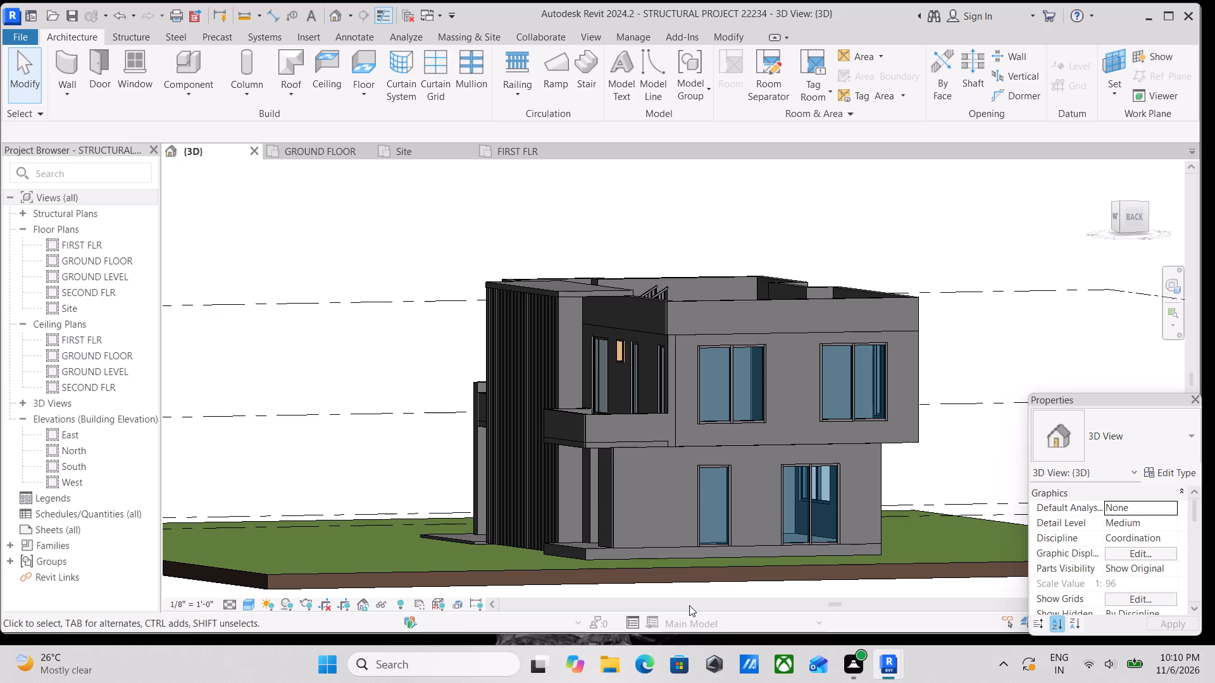
scroll(670, 614, "up", 5)
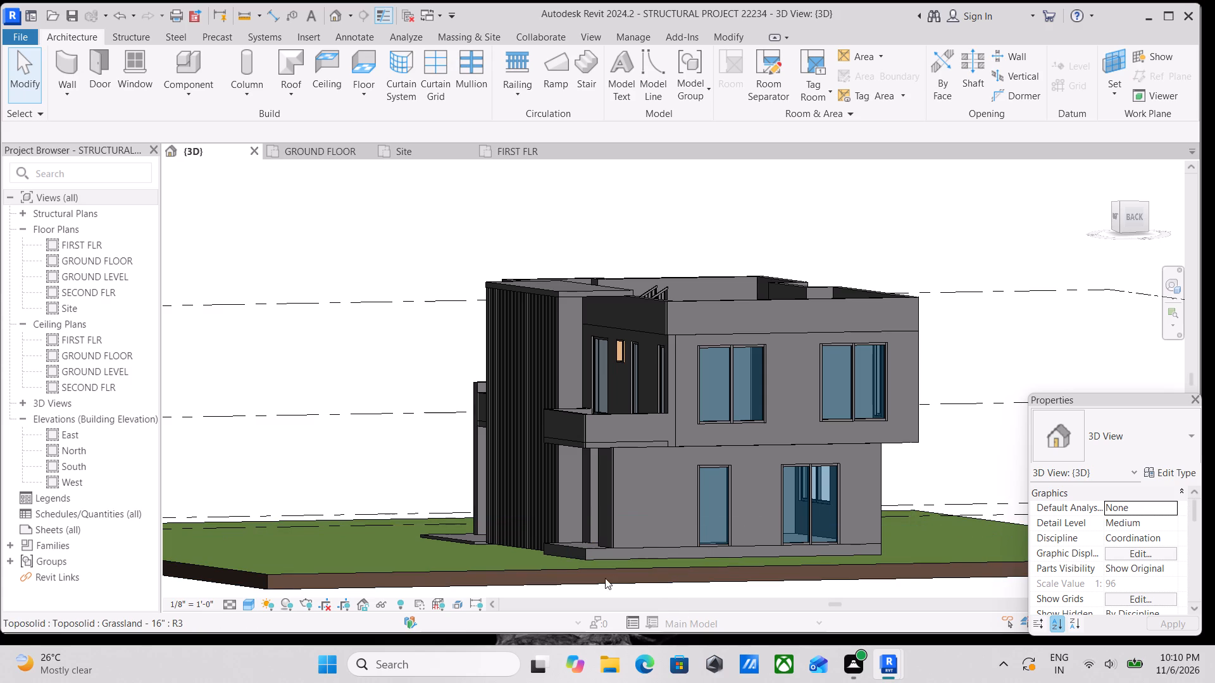
scroll(598, 575, "up", 3)
scroll(587, 567, "down", 1)
scroll(717, 536, "down", 4)
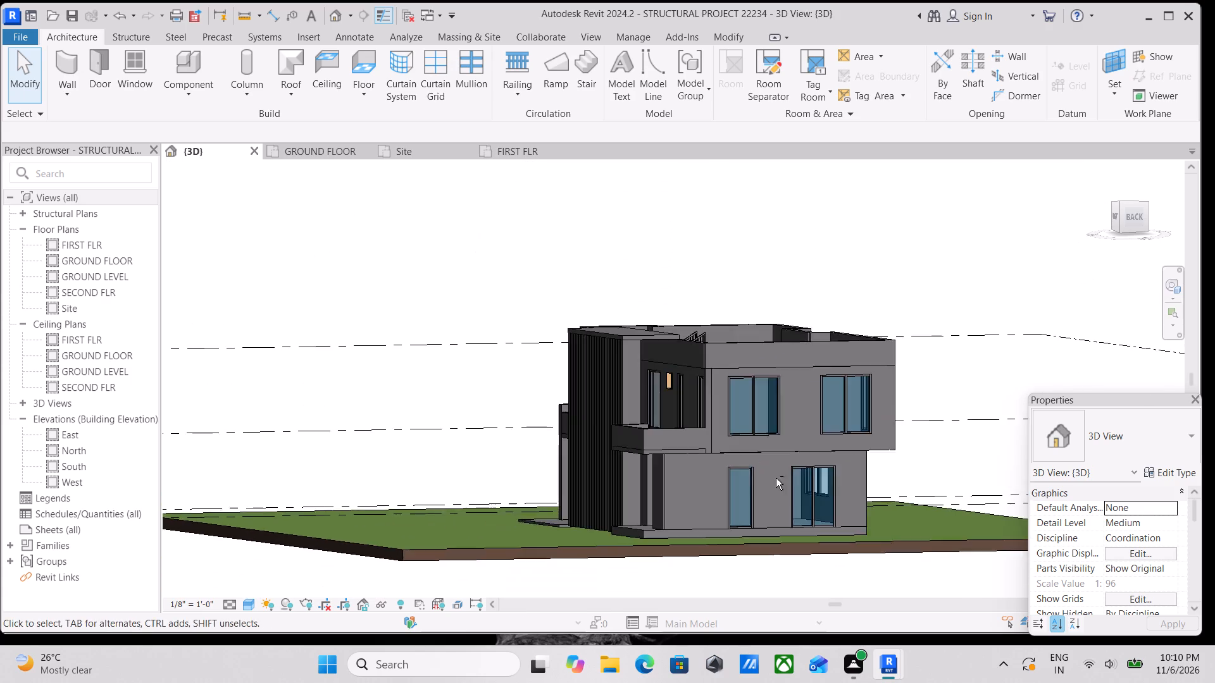
middle_click_drag(776, 478, 542, 503, "shift")
middle_click_drag(792, 508, 333, 519, "shift")
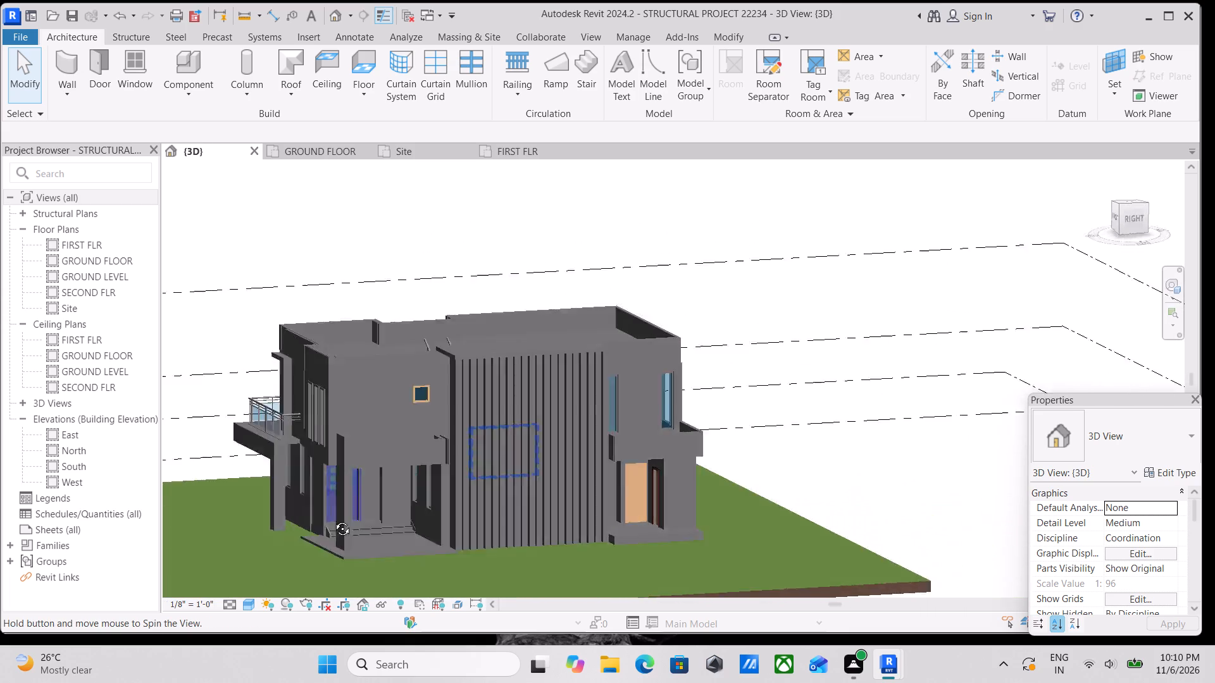
middle_click_drag(333, 519, 261, 512, "shift")
middle_click_drag(651, 464, 570, 548, "shift")
middle_click_drag(707, 490, 678, 593)
Examine the rear corner up close: the small upper balcony, the windows on both floors, the plinth and the louvred wall.
scroll(678, 593, "up", 3)
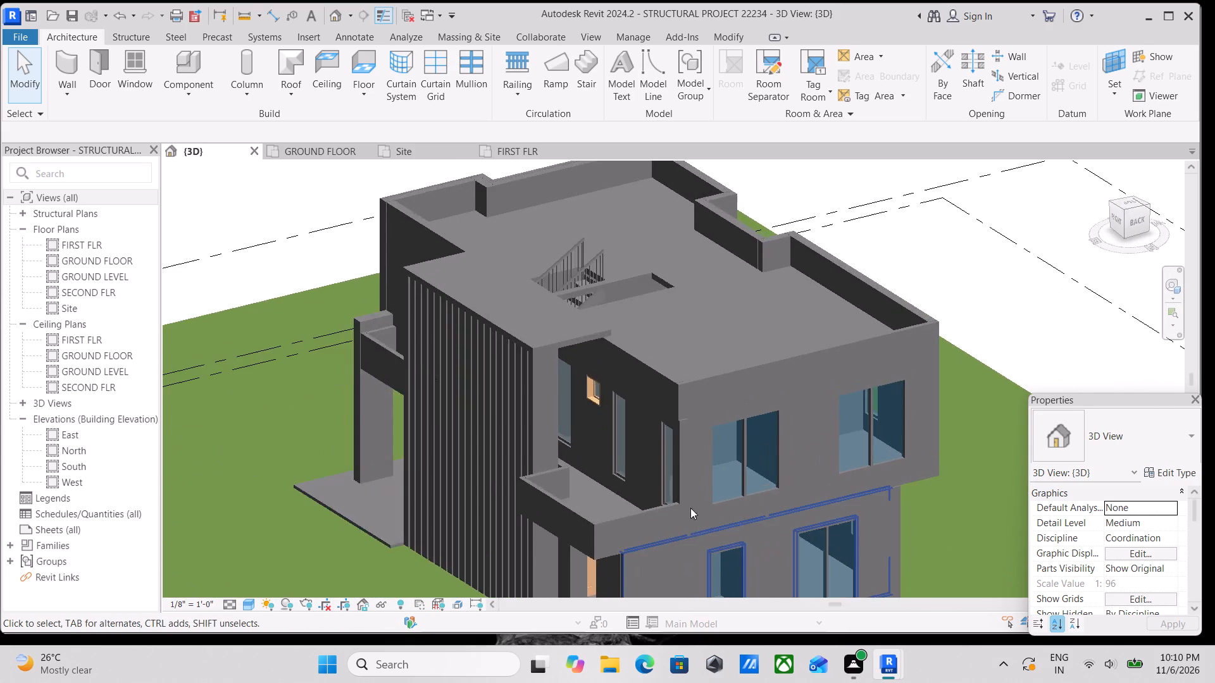
scroll(690, 486, "up", 3)
middle_click_drag(682, 497, 661, 478, "shift")
scroll(764, 488, "down", 1)
middle_click_drag(764, 488, 792, 452)
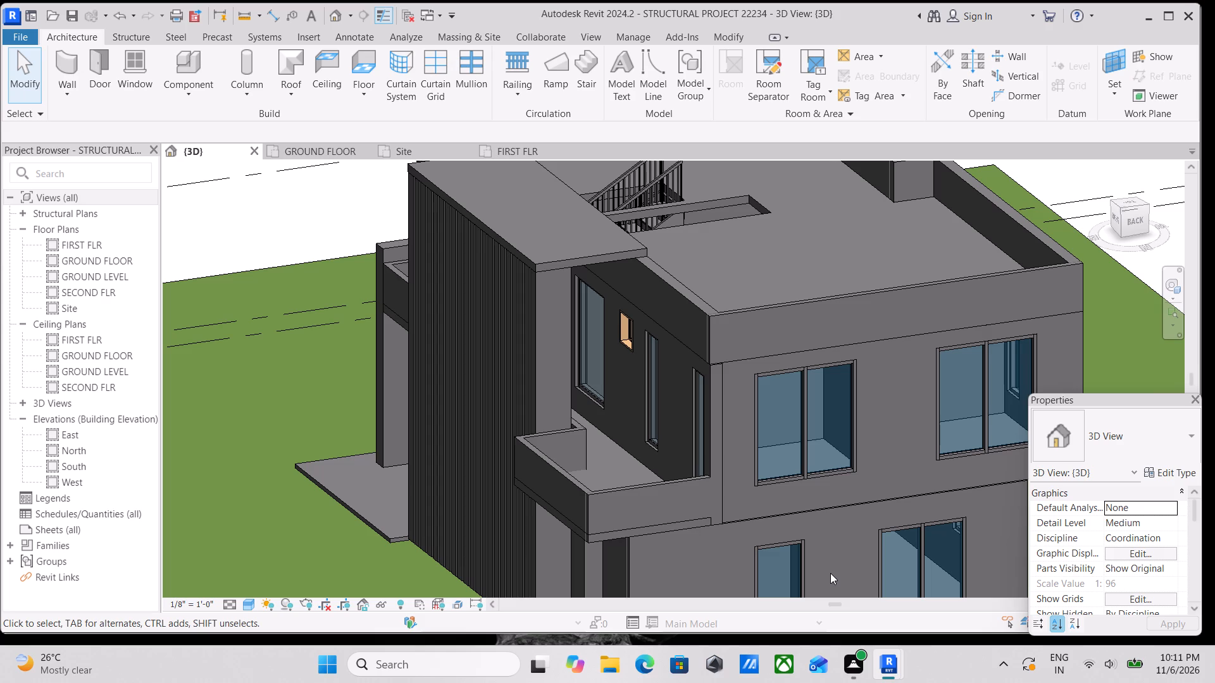
scroll(785, 565, "down", 3)
middle_click_drag(763, 486, 865, 415)
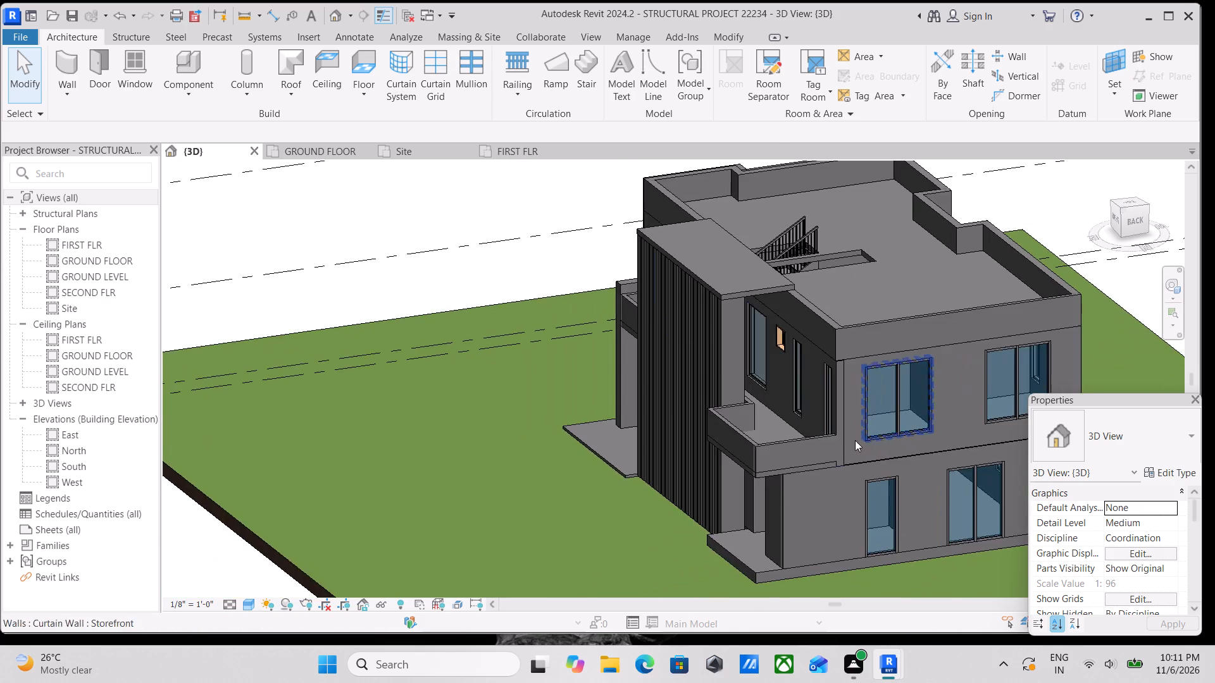
scroll(786, 503, "up", 7)
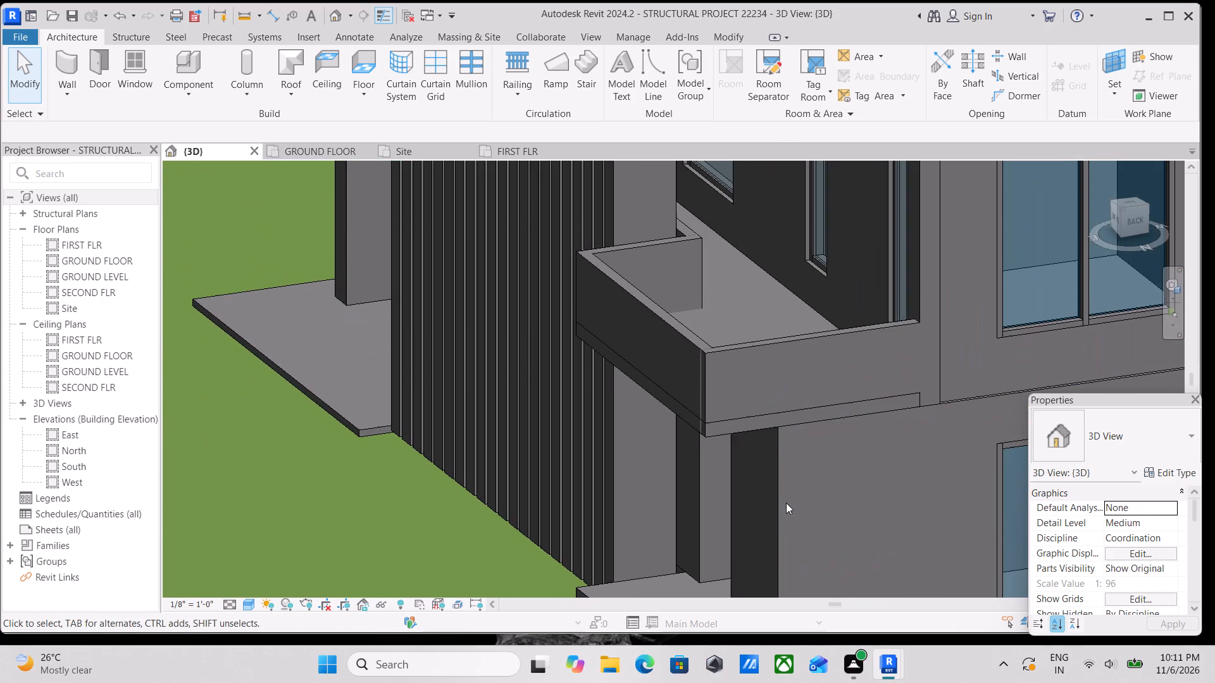
scroll(786, 503, "up", 4)
scroll(791, 498, "down", 8)
middle_click_drag(828, 460, 916, 410)
scroll(867, 436, "down", 4)
middle_click_drag(866, 436, 620, 434)
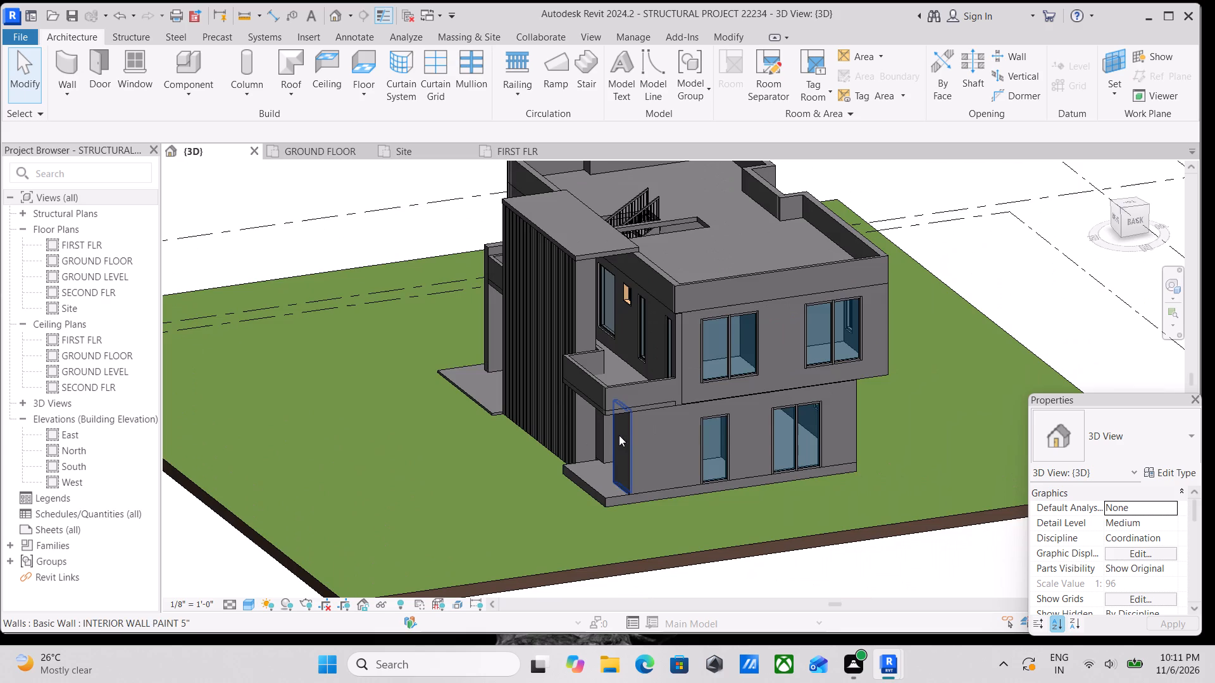
middle_click_drag(851, 431, 666, 431)
scroll(642, 495, "up", 4)
middle_click_drag(595, 479, 776, 474)
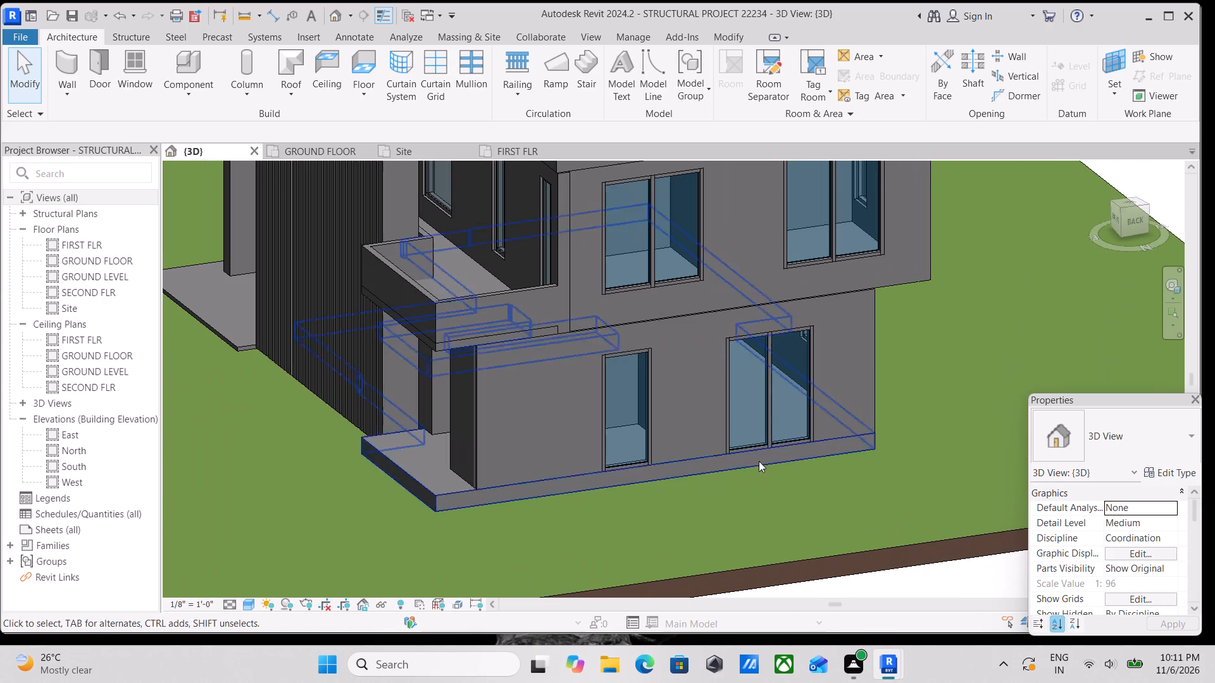
scroll(713, 443, "up", 4)
middle_click_drag(713, 443, 802, 457)
scroll(776, 458, "down", 1)
scroll(802, 457, "up", 1)
scroll(773, 438, "down", 4)
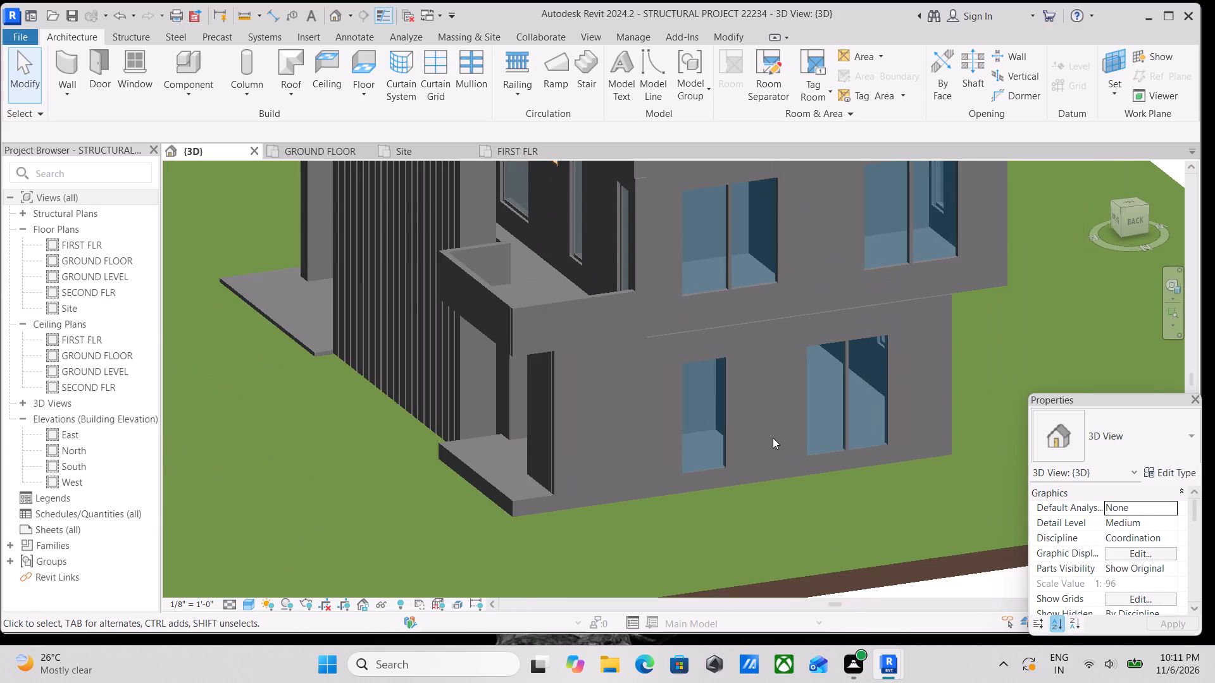
scroll(773, 438, "down", 8)
middle_click_drag(754, 431, 960, 462)
scroll(960, 462, "down", 1)
scroll(861, 428, "up", 1)
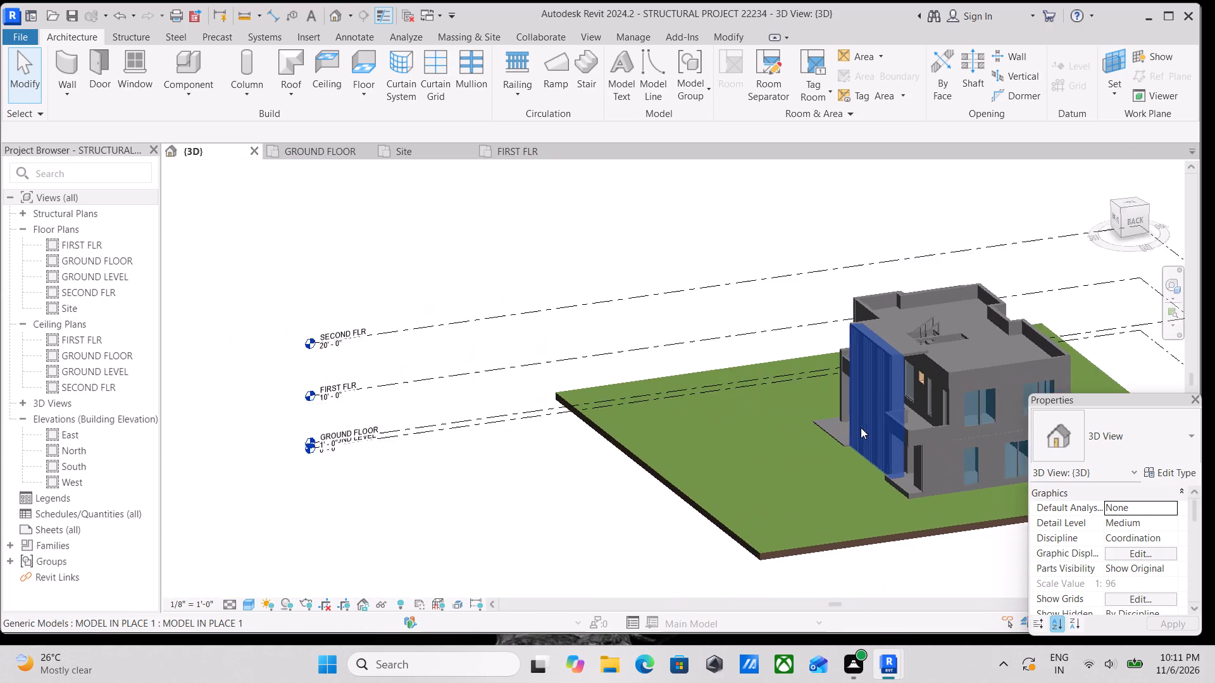
scroll(861, 428, "up", 2)
middle_click_drag(878, 430, 711, 466)
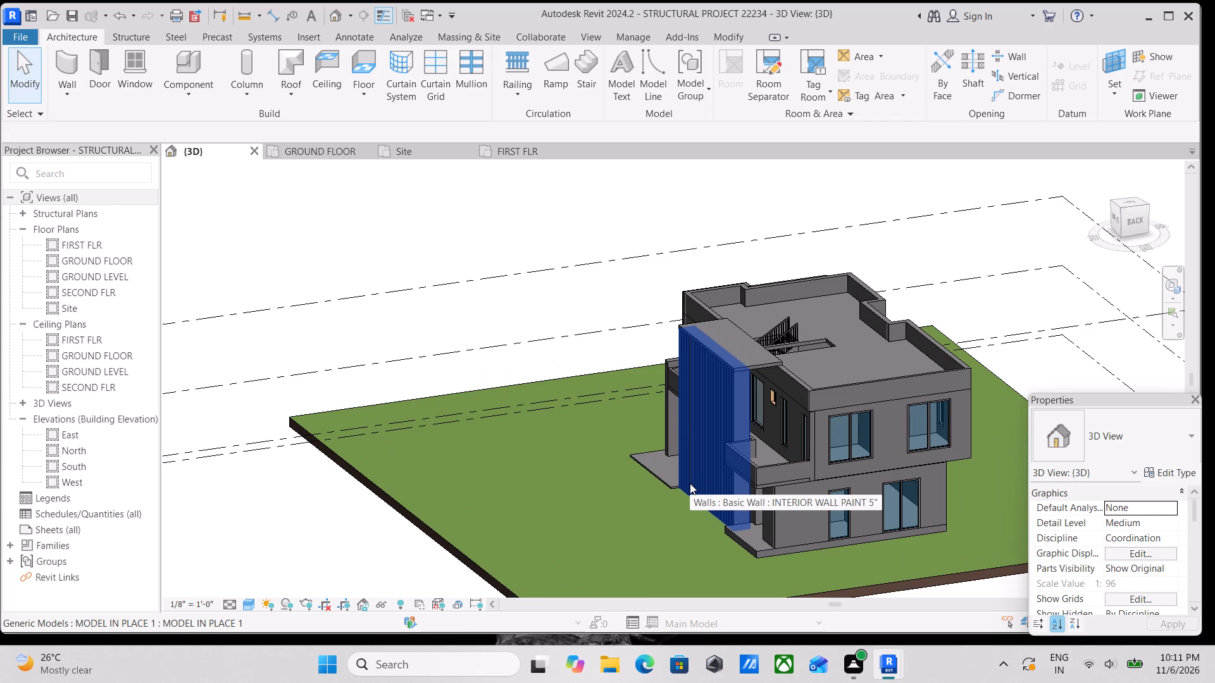
scroll(763, 464, "up", 3)
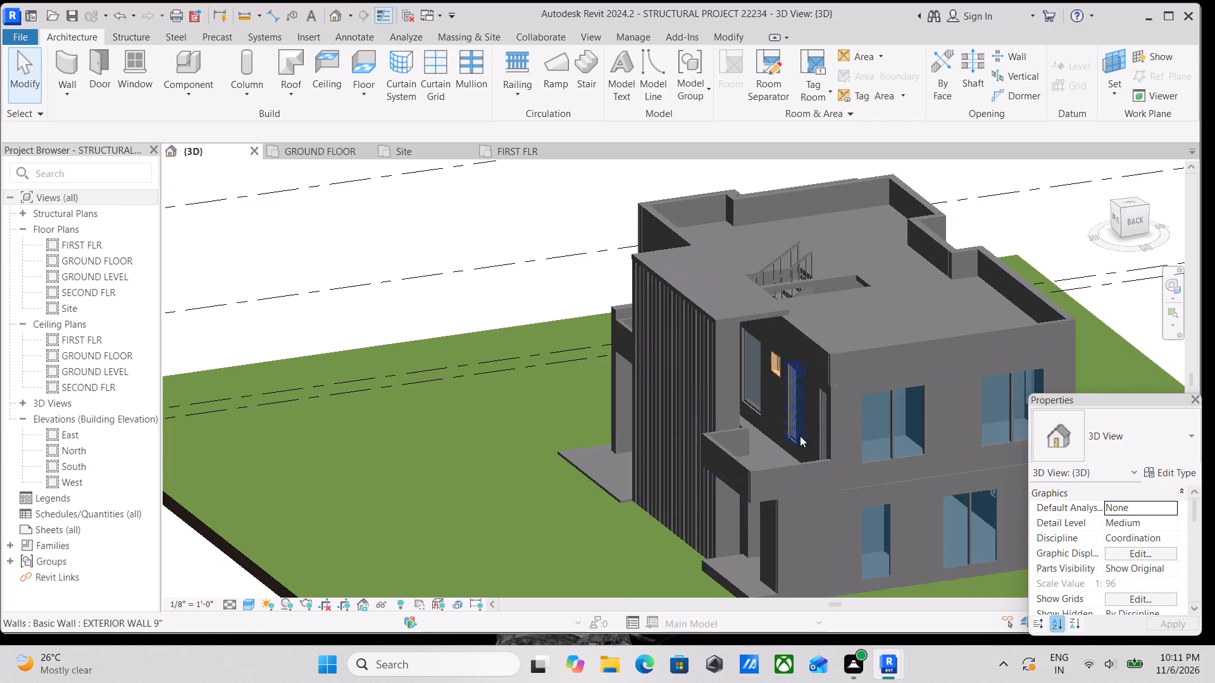
scroll(882, 462, "up", 2)
scroll(882, 463, "down", 3)
In the exact front view, select the in-place louvred stair screen and stretch its house-side shape handle slightly outward.
middle_click_drag(885, 446, 828, 414, "shift")
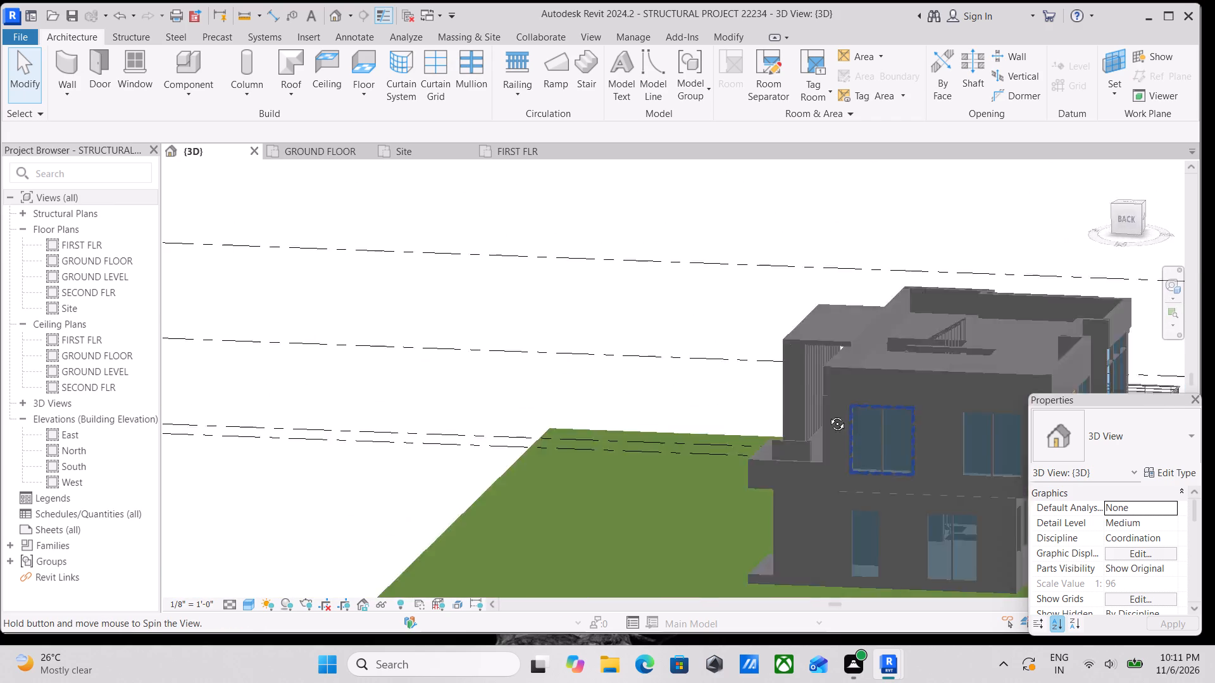
middle_click_drag(828, 414, 1068, 481, "shift")
middle_click_drag(795, 465, 976, 450, "shift")
middle_click_drag(880, 502, 906, 402)
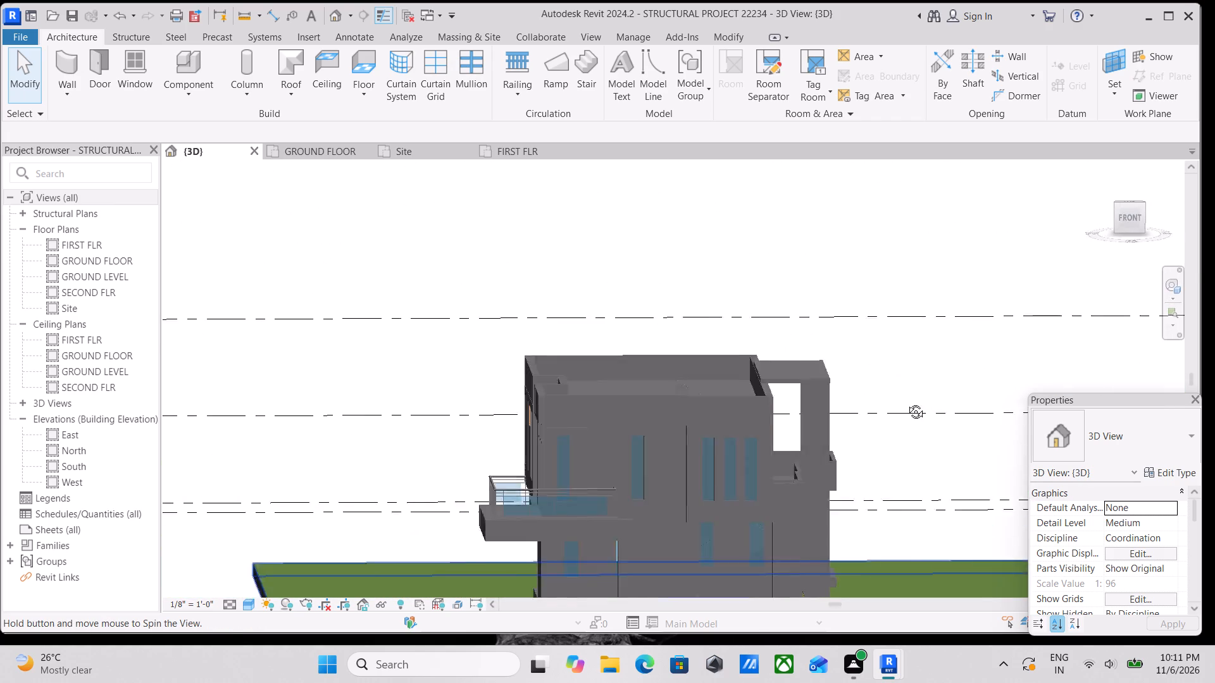
middle_click_drag(906, 402, 883, 435)
left_click(790, 452)
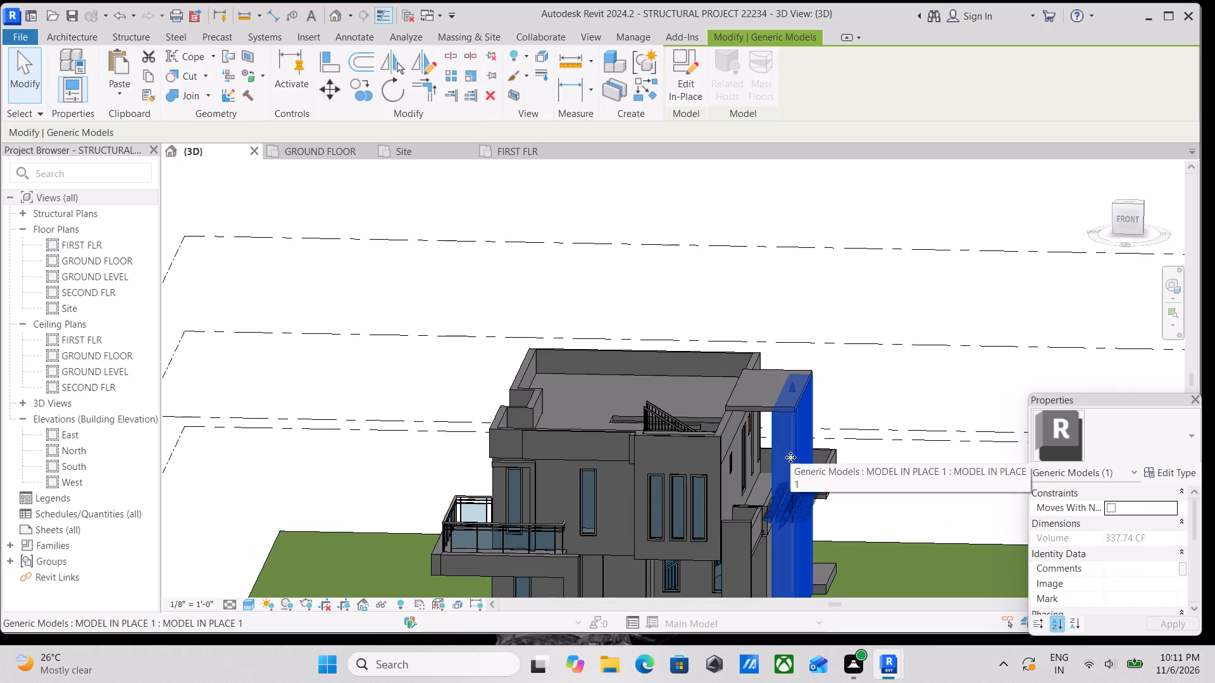
middle_click_drag(784, 473, 798, 414, "shift")
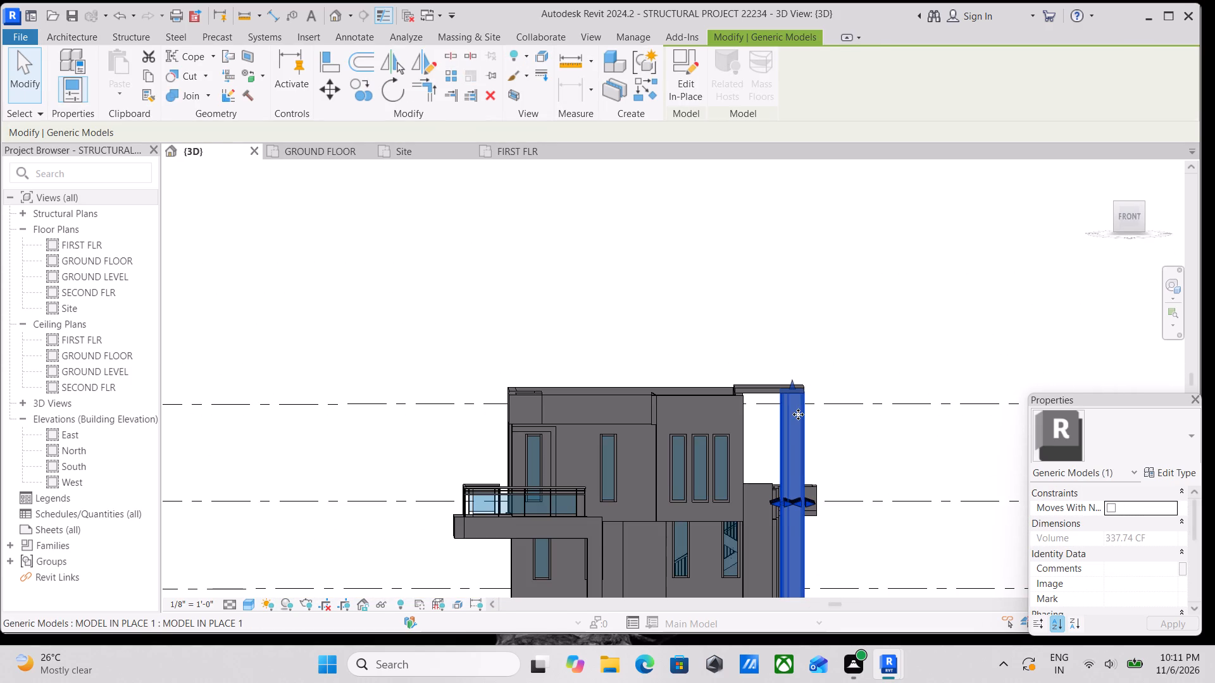
left_click(1134, 219)
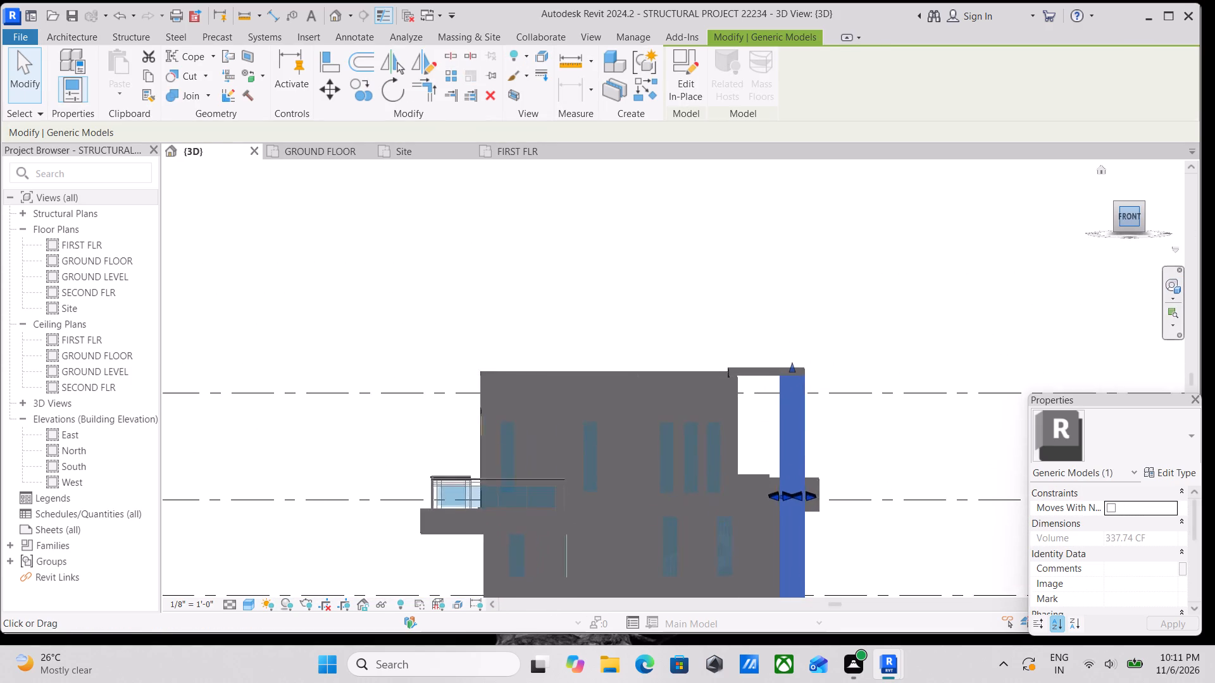
scroll(765, 477, "up", 2)
scroll(652, 399, "up", 7)
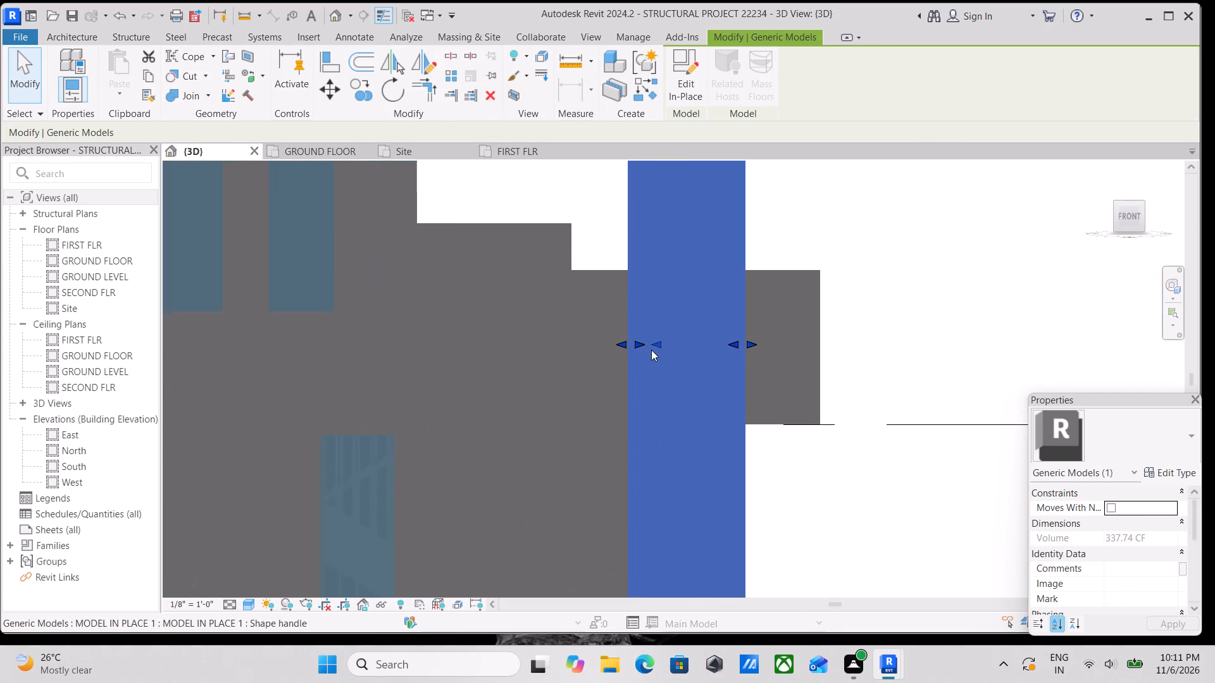
scroll(651, 350, "up", 7)
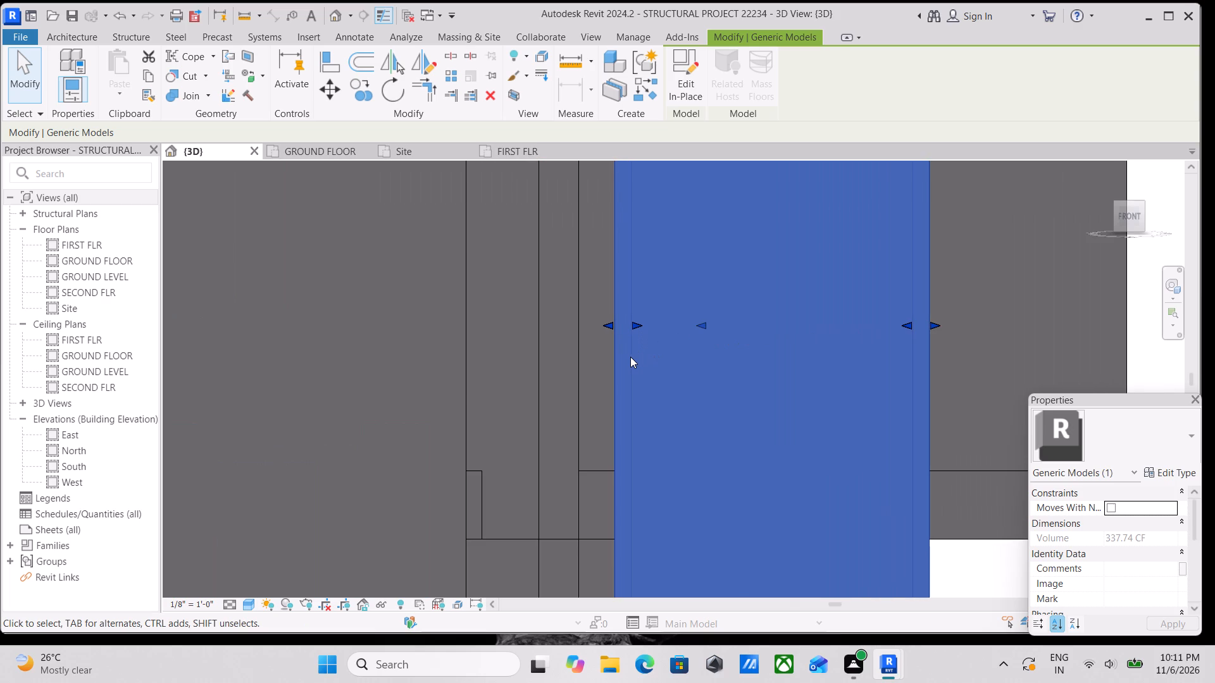
scroll(630, 357, "down", 10)
left_click_drag(635, 344, 655, 345)
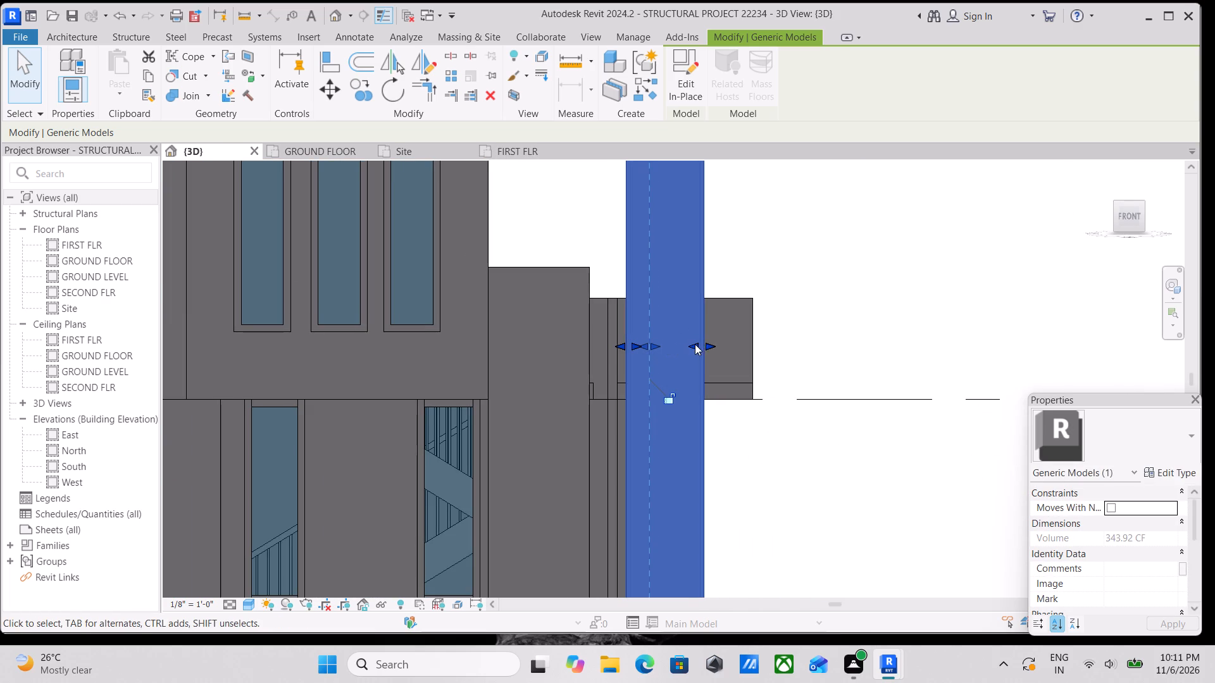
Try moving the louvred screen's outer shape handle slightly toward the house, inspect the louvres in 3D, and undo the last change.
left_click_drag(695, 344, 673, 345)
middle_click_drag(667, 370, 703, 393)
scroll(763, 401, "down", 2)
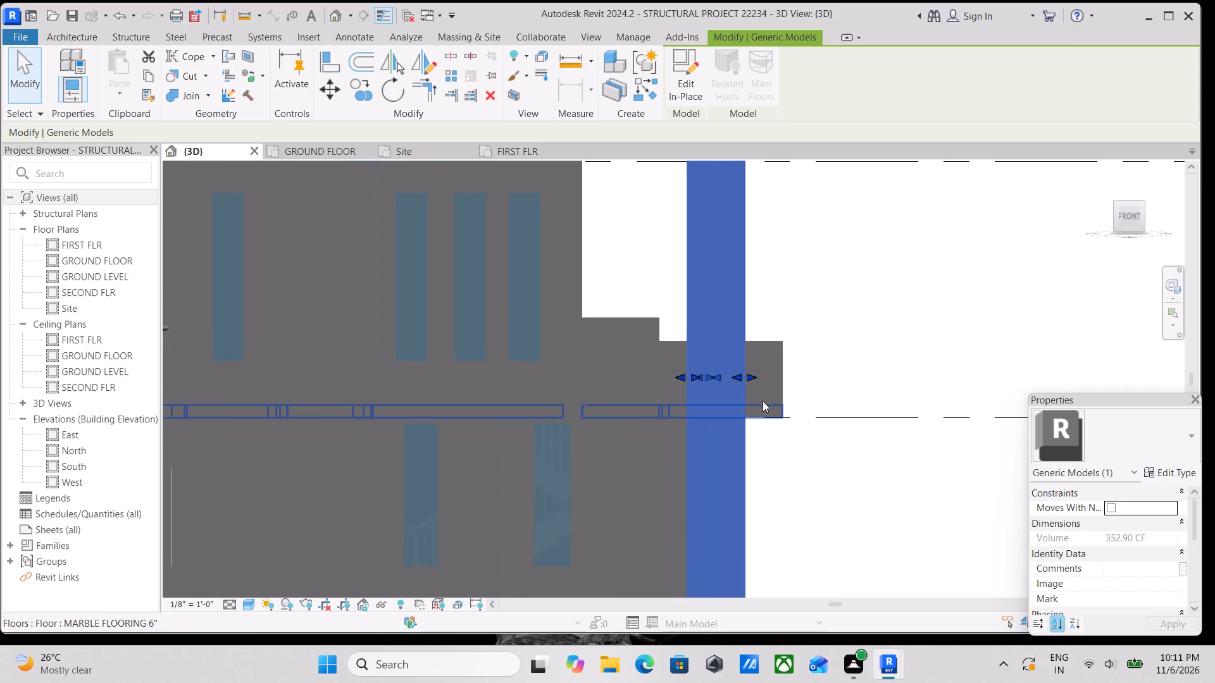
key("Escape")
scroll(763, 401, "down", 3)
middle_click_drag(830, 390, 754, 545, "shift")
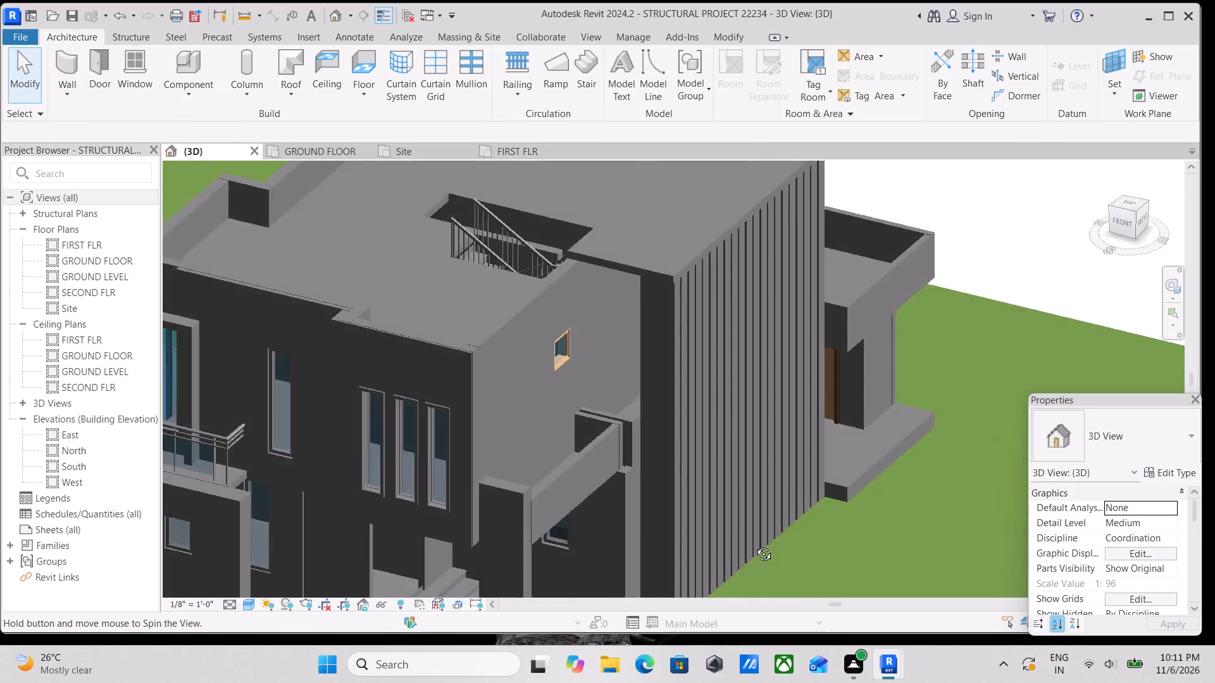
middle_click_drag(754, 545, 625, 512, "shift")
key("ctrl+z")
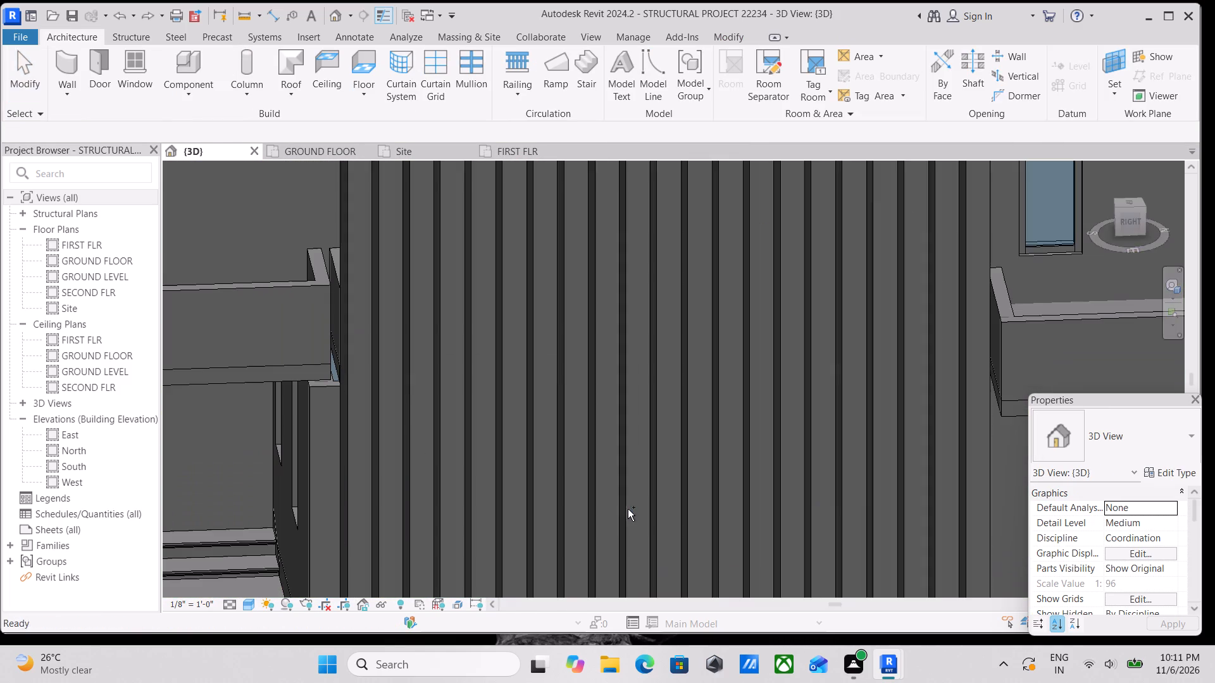
Examine the louvred wall, the roof stair opening, the double-height glazing and the corner balcony with its glass railing.
scroll(628, 509, "down", 5)
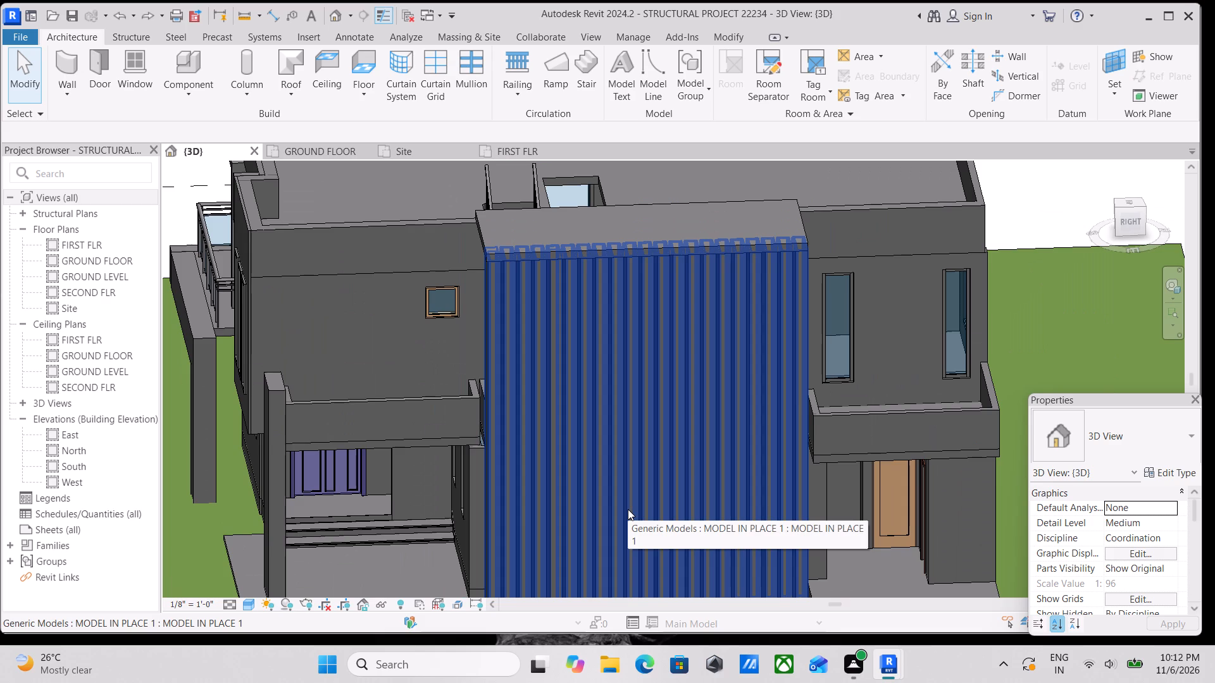
scroll(628, 509, "down", 8)
middle_click_drag(629, 509, 852, 467)
scroll(846, 472, "up", 3)
scroll(692, 469, "up", 3)
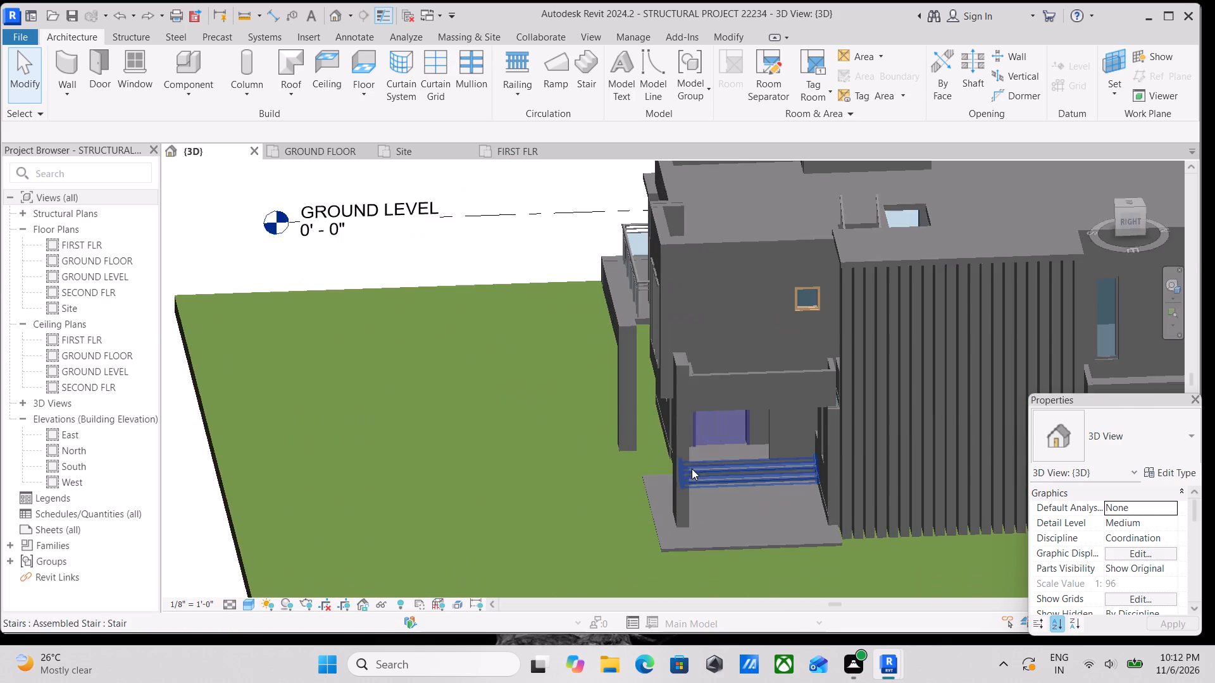
scroll(744, 436, "up", 1)
middle_click_drag(744, 436, 1083, 530)
middle_click_drag(995, 508, 867, 316)
scroll(790, 462, "up", 3, "shift")
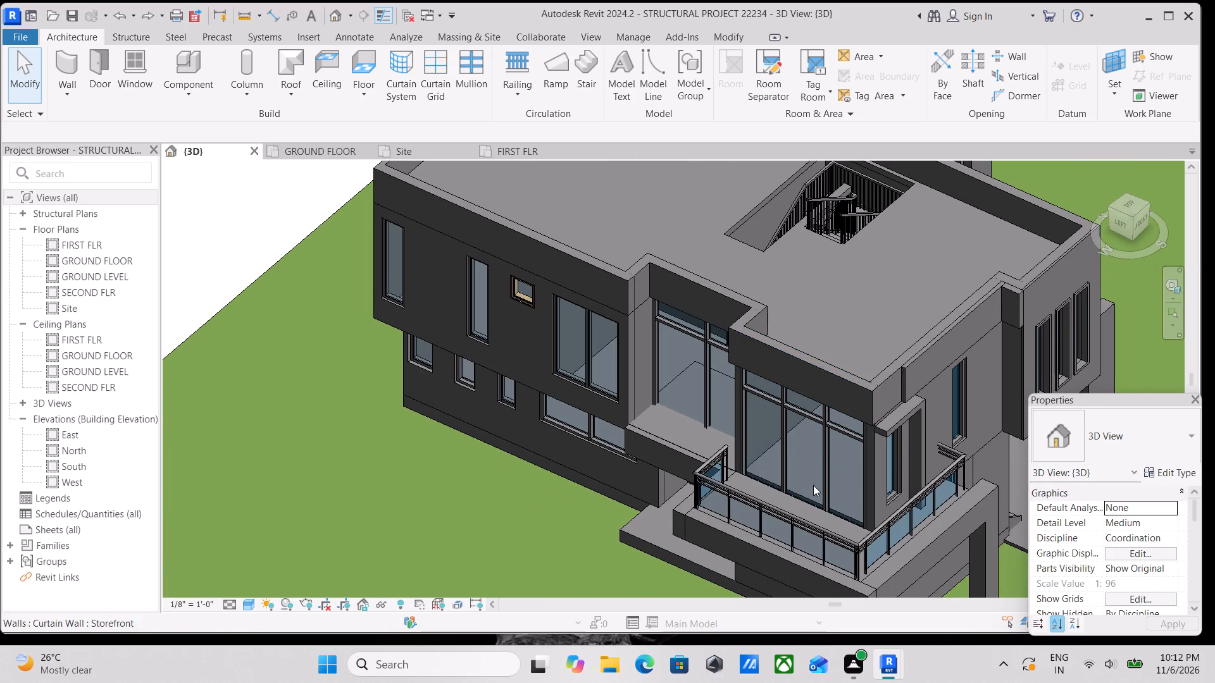
middle_click_drag(813, 485, 676, 354)
middle_click_drag(744, 371, 882, 245, "shift")
middle_click_drag(839, 301, 829, 508)
middle_click_drag(794, 459, 493, 360, "shift")
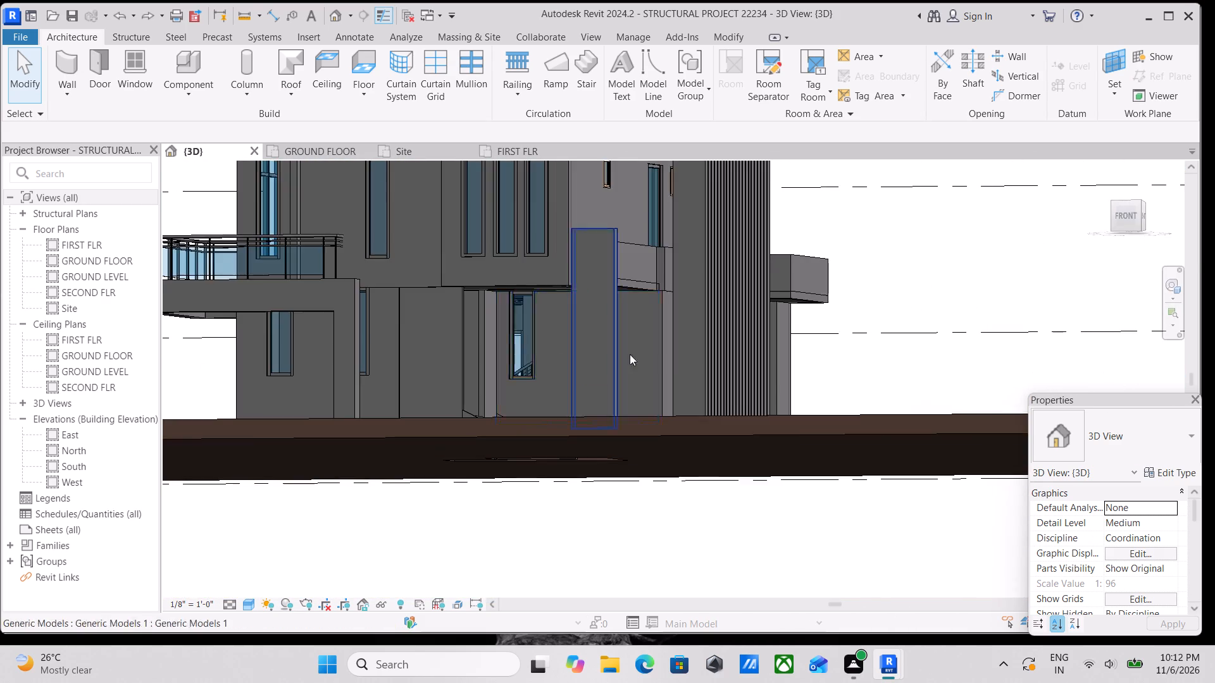
Examine the entrance porch with its column, beam and steps, the narrow front windows and the adjoining louvred wall.
middle_click_drag(659, 362, 720, 452)
middle_click_drag(719, 449, 483, 493, "shift")
middle_click_drag(770, 421, 900, 536)
scroll(831, 500, "up", 1)
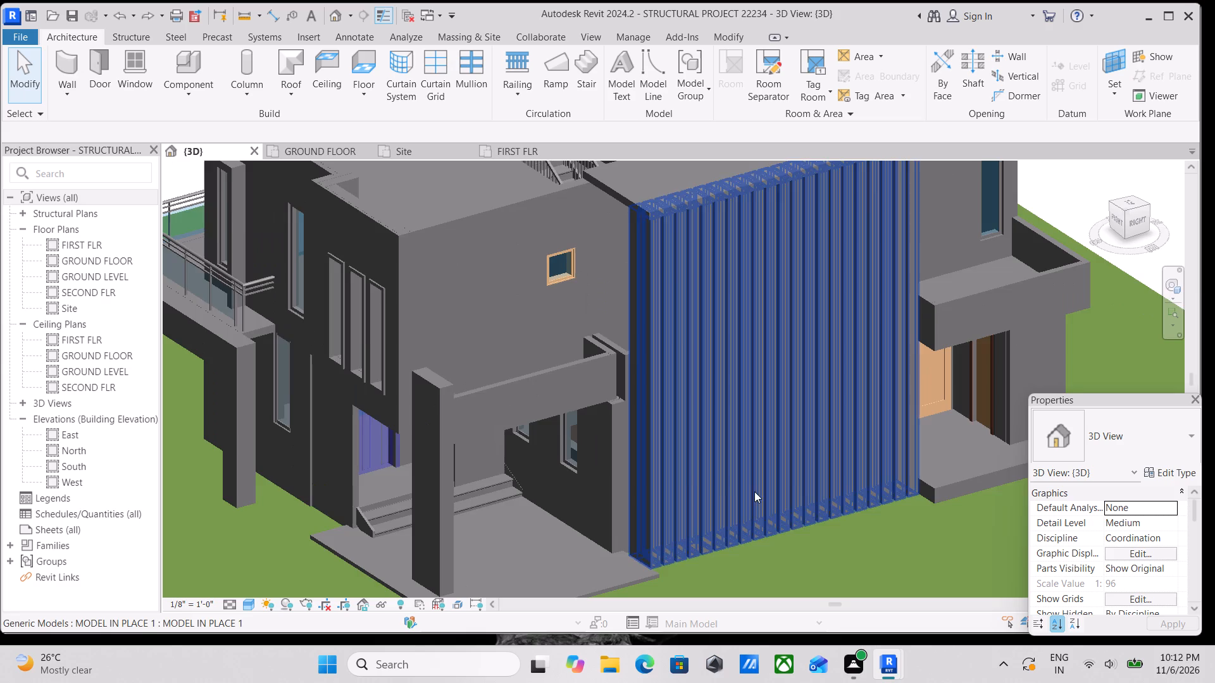
middle_click_drag(389, 391, 477, 451)
scroll(477, 451, "up", 1)
middle_click_drag(637, 472, 661, 451, "shift")
middle_click_drag(655, 498, 702, 448)
scroll(702, 448, "up", 1)
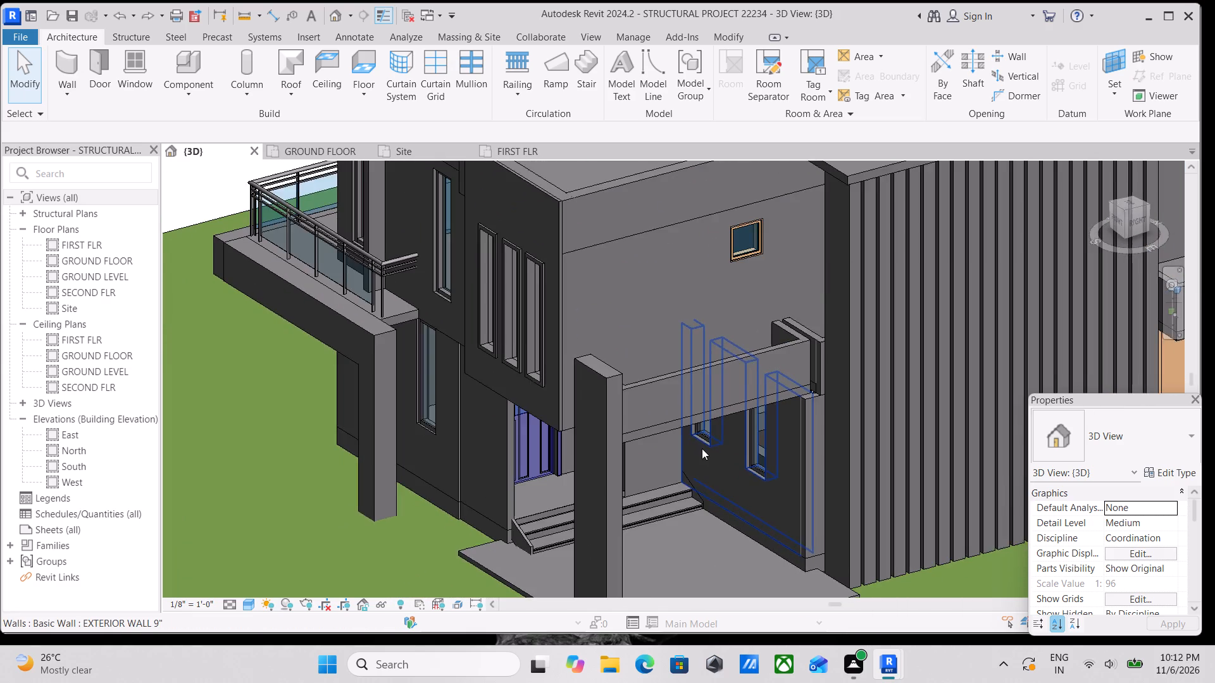
scroll(726, 465, "up", 3)
scroll(630, 409, "down", 3)
middle_click_drag(631, 410, 759, 458)
scroll(722, 443, "down", 4)
middle_click_drag(745, 492, 761, 513)
scroll(761, 513, "up", 1)
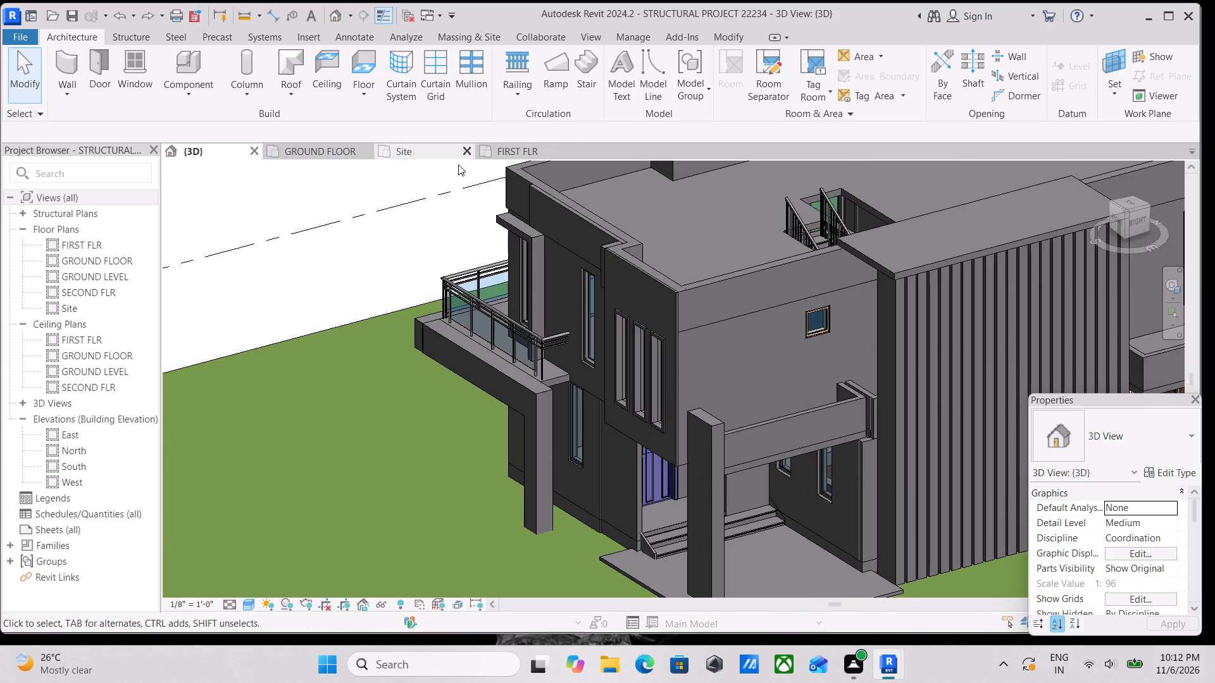
In the GROUND FLOOR plan, select all the room tags and temporarily hide them.
left_click(295, 151)
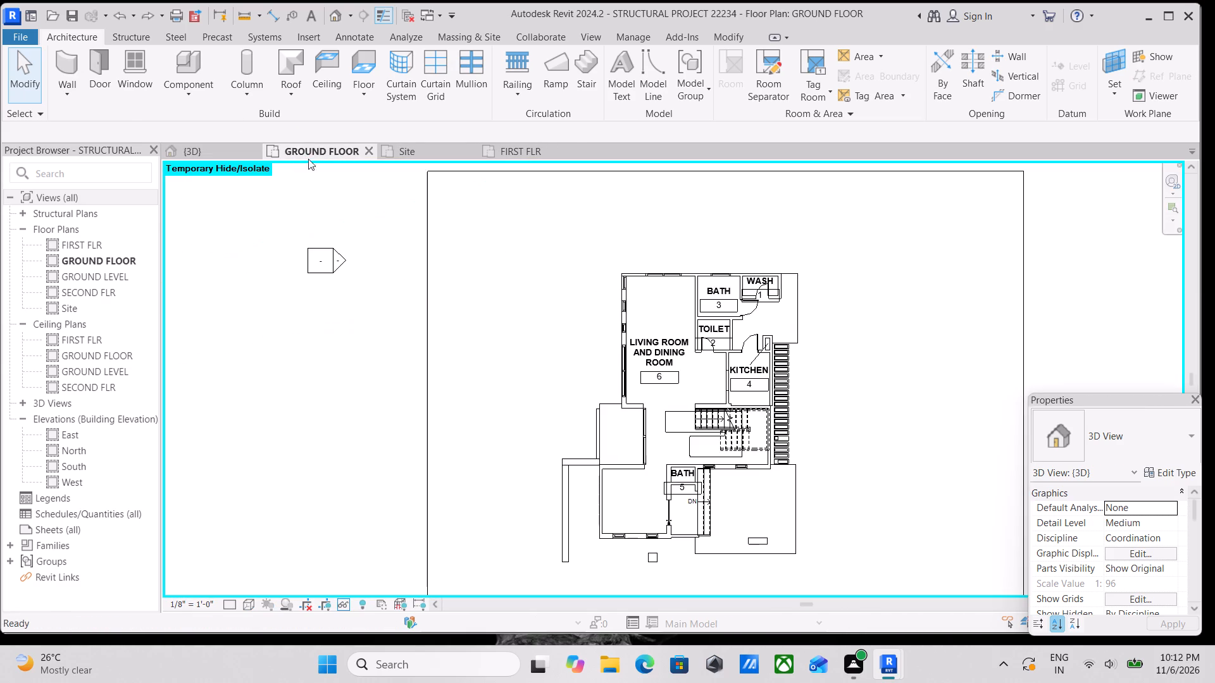
scroll(658, 320, "down", 1)
scroll(687, 421, "up", 7)
middle_click_drag(609, 300, 631, 393)
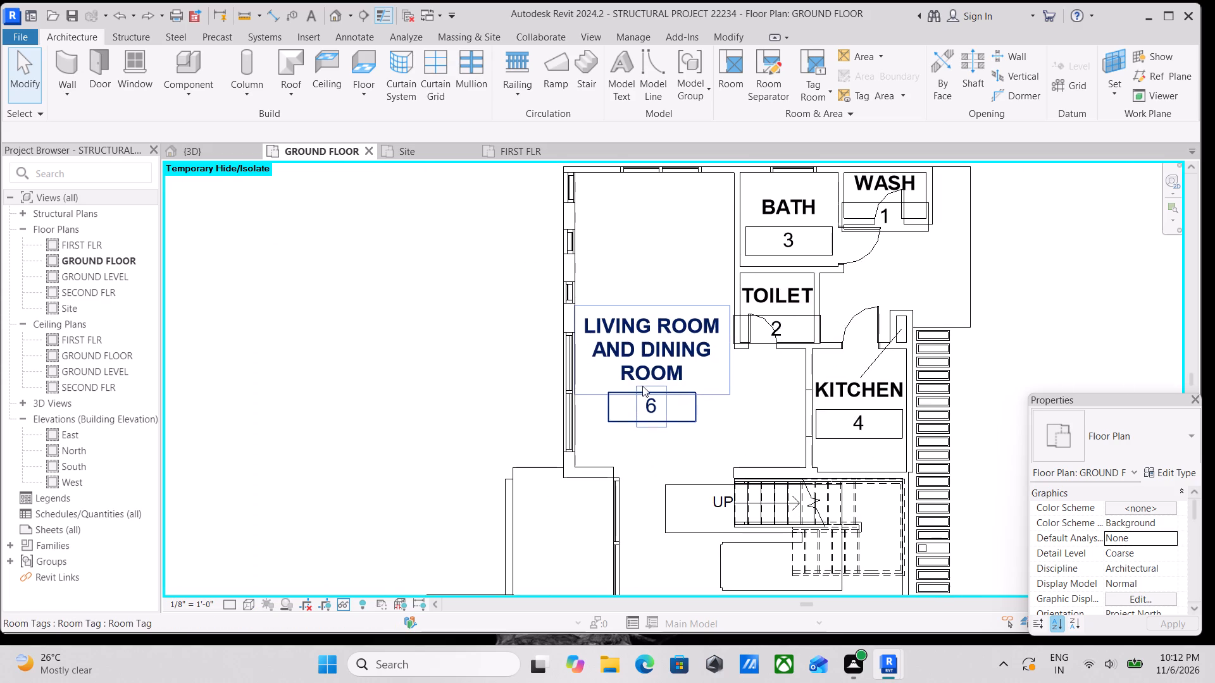
left_click(682, 321)
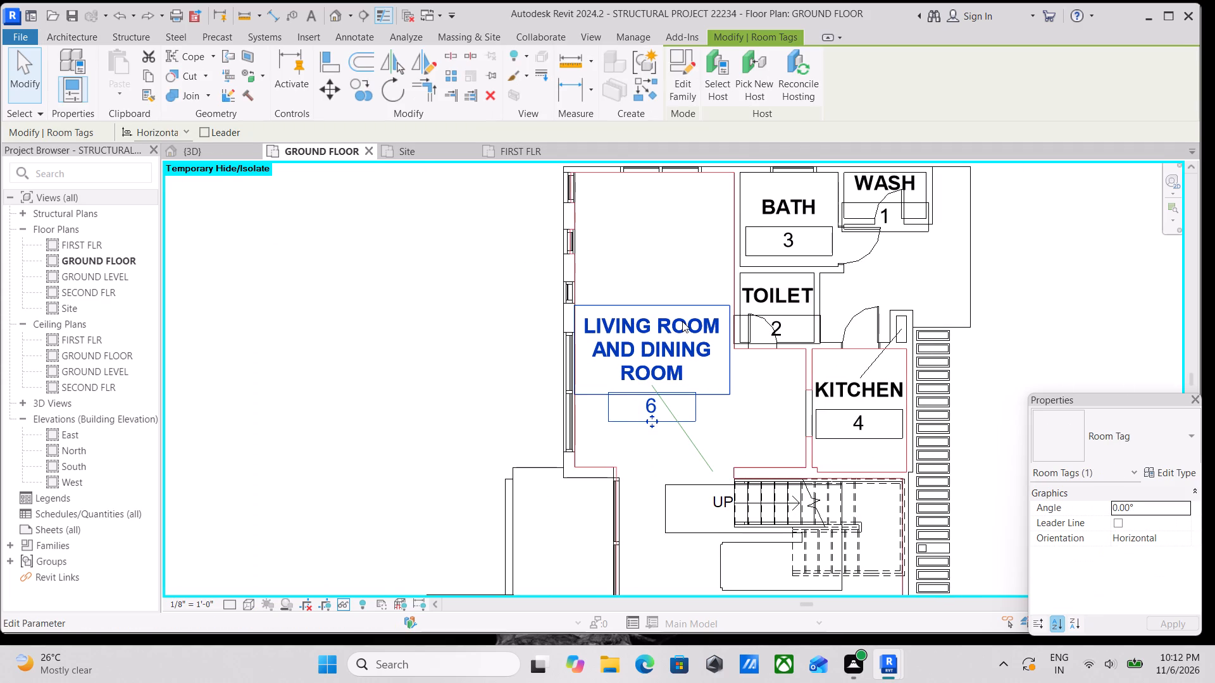
type("SA")
type("HH")
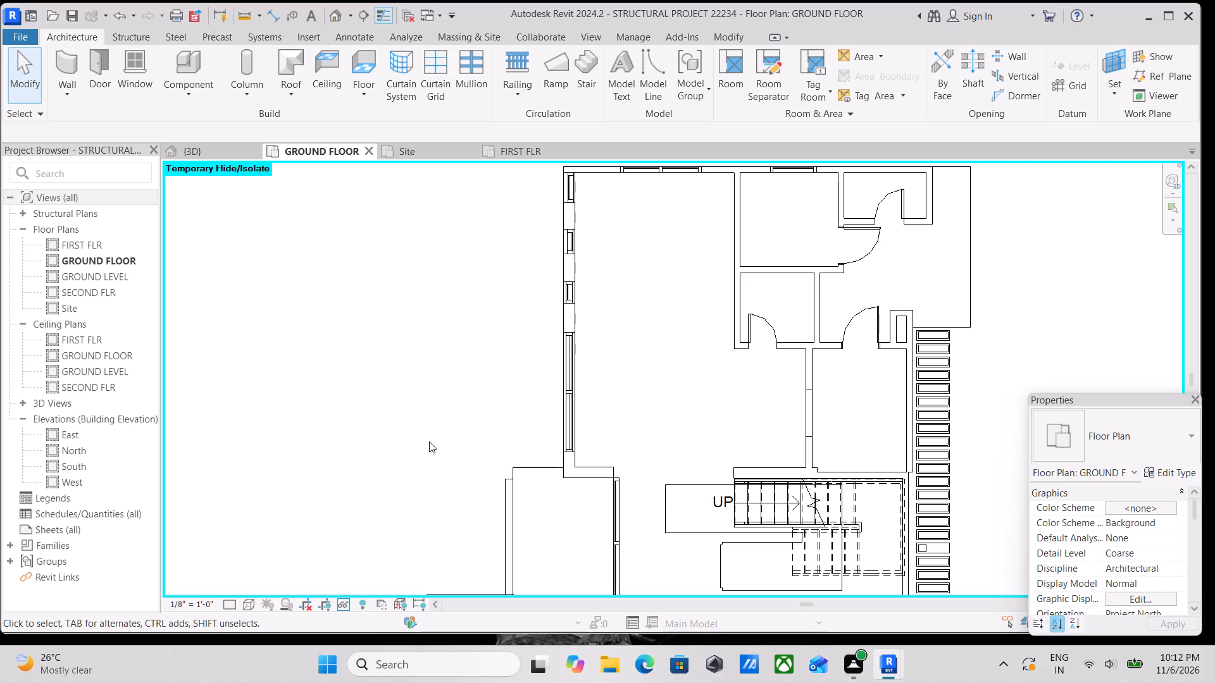
Examine the ground-floor living and dining room, its window wall and the adjoining stair area.
scroll(475, 378, "up", 2)
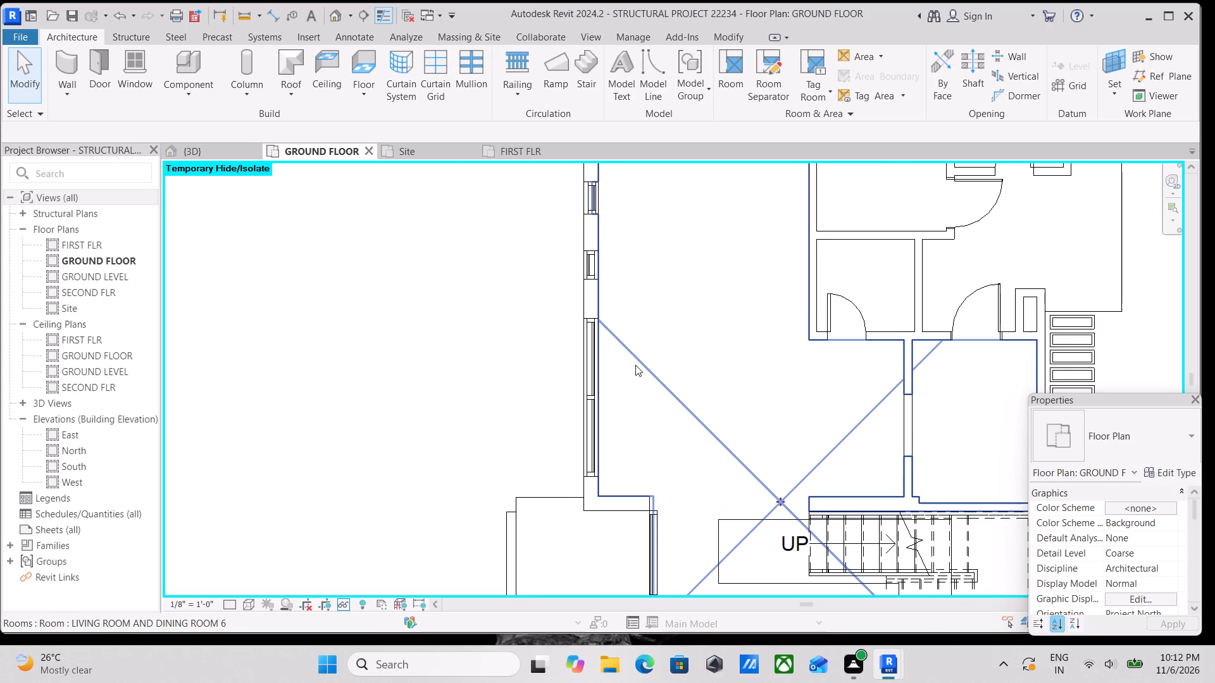
scroll(676, 372, "up", 1)
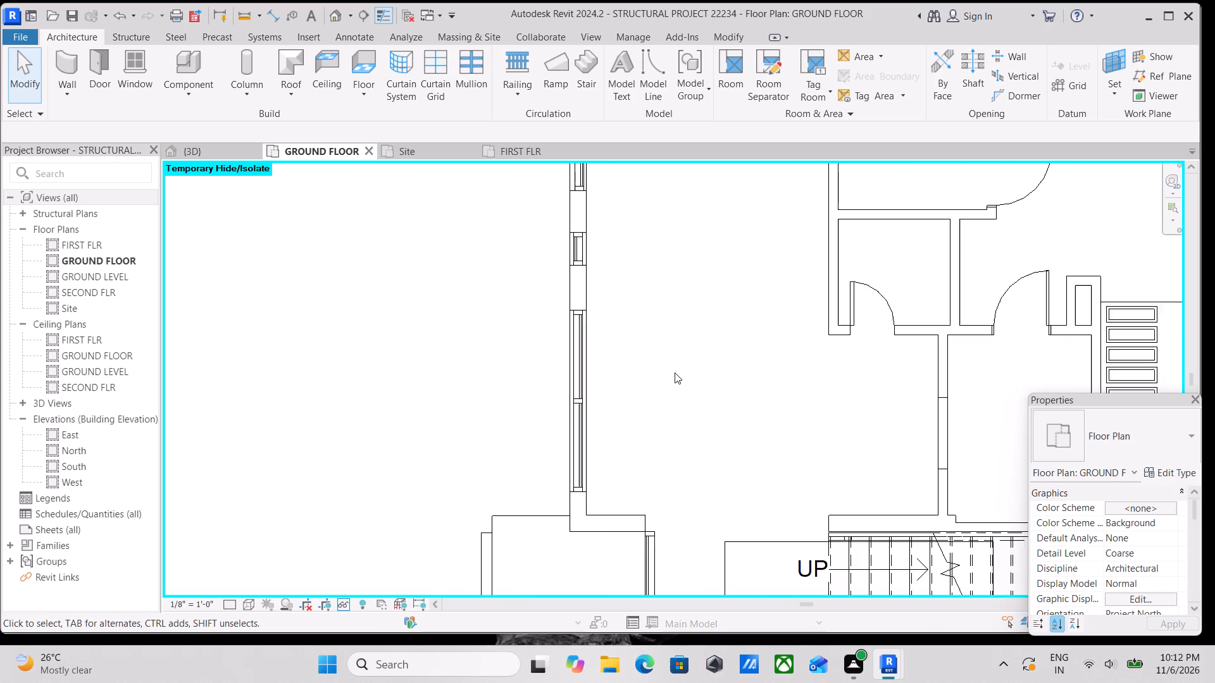
scroll(675, 372, "up", 2)
scroll(649, 339, "down", 4)
middle_click_drag(651, 341, 656, 445)
scroll(657, 444, "up", 1)
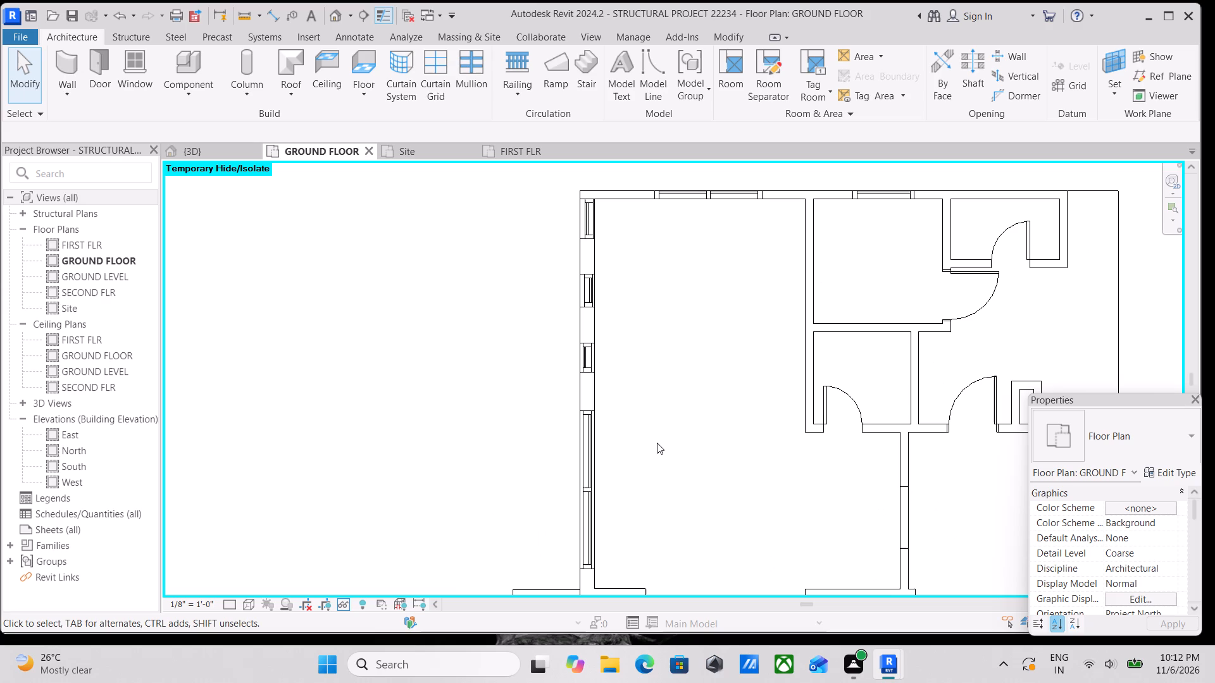
scroll(521, 356, "down", 2)
scroll(594, 325, "up", 1)
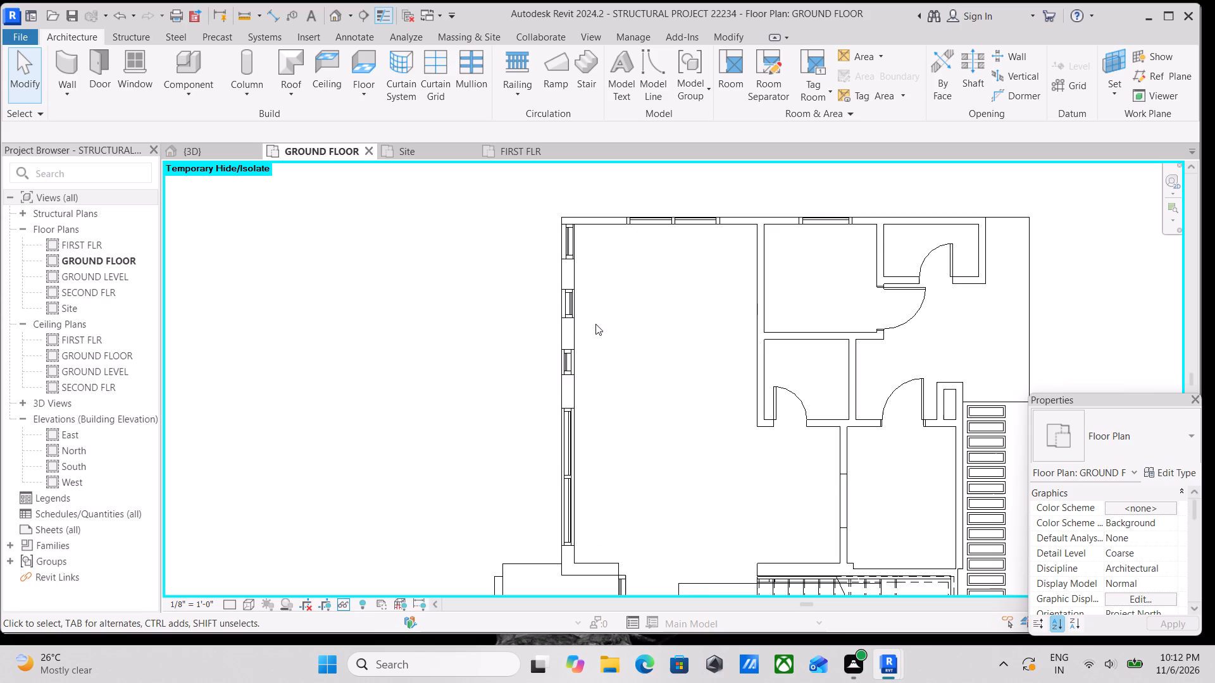
middle_click_drag(601, 316, 518, 206)
scroll(583, 309, "up", 1)
middle_click_drag(583, 309, 575, 335)
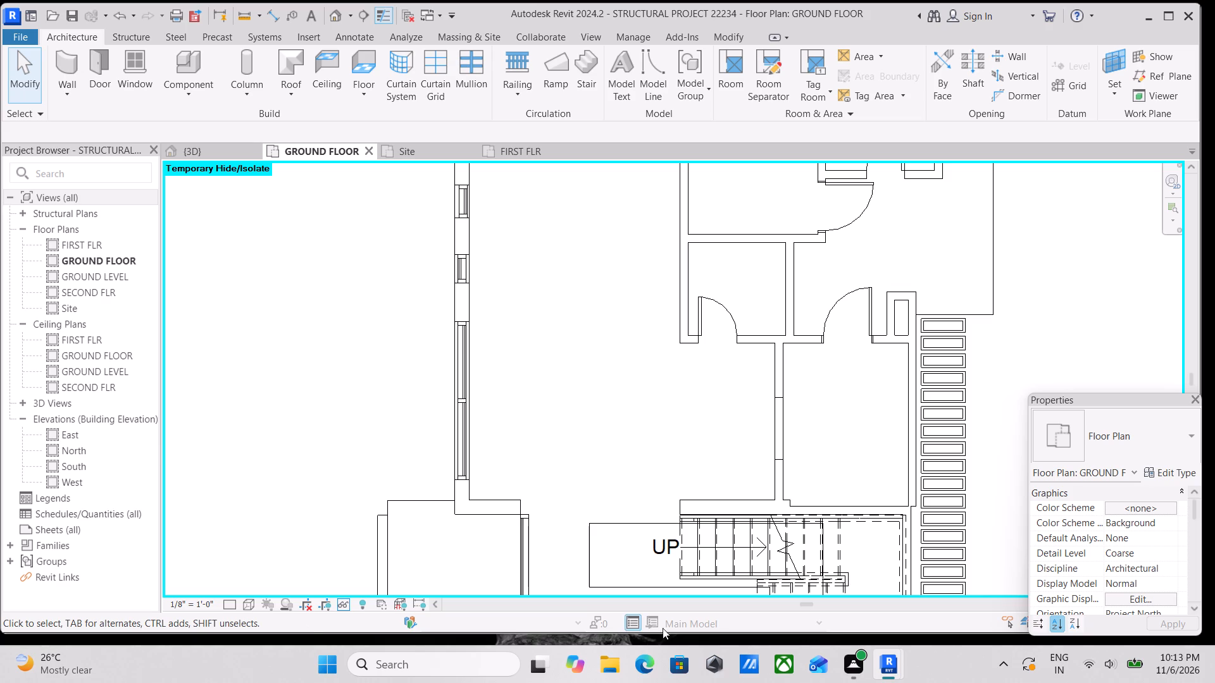
scroll(604, 659, "down", 3)
scroll(841, 579, "down", 3)
scroll(718, 513, "down", 3)
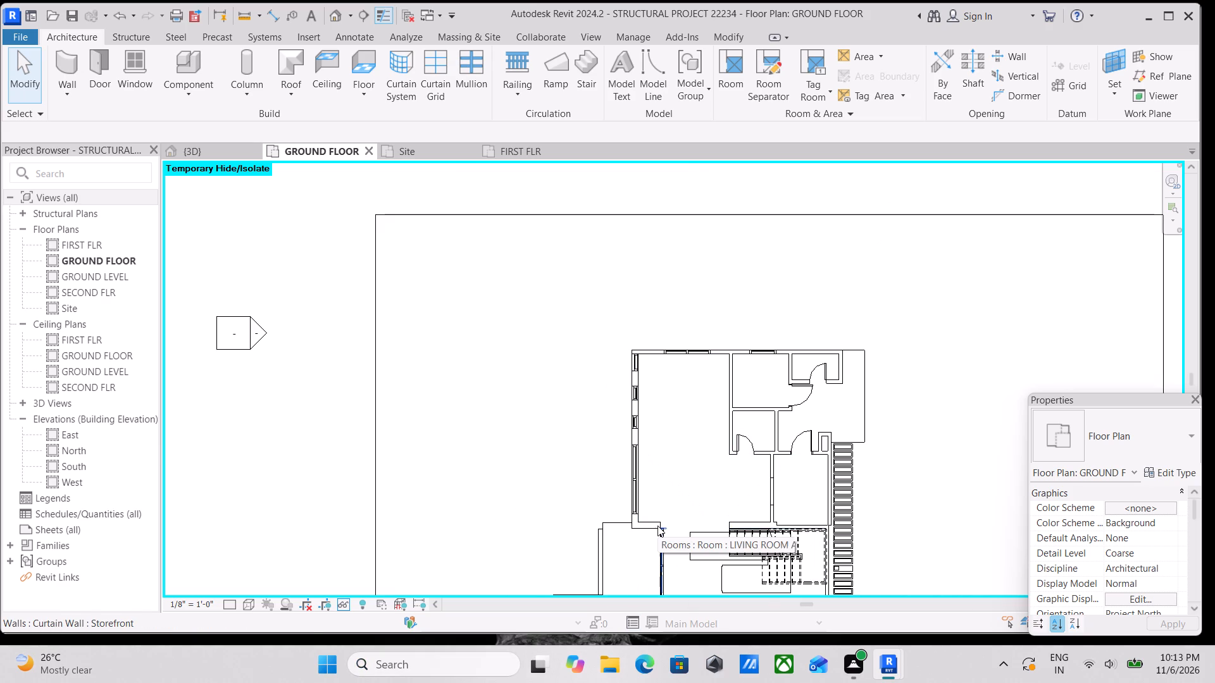
scroll(645, 462, "up", 3)
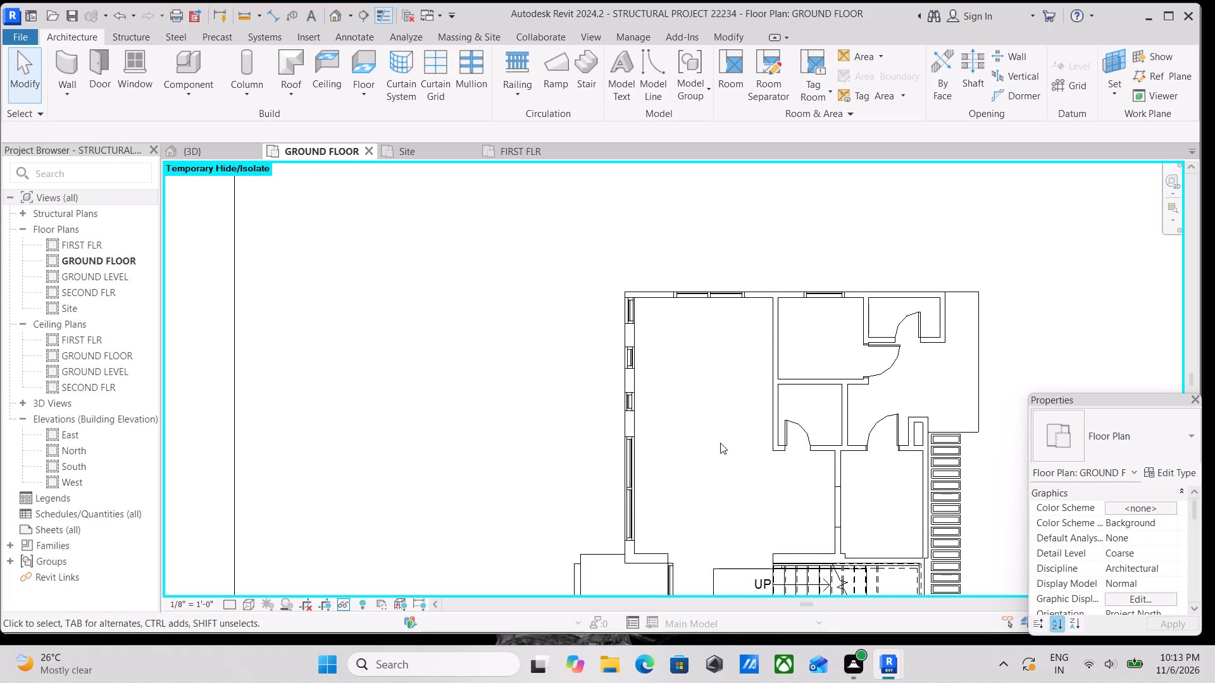
scroll(720, 439, "up", 2)
middle_click_drag(676, 412, 687, 431)
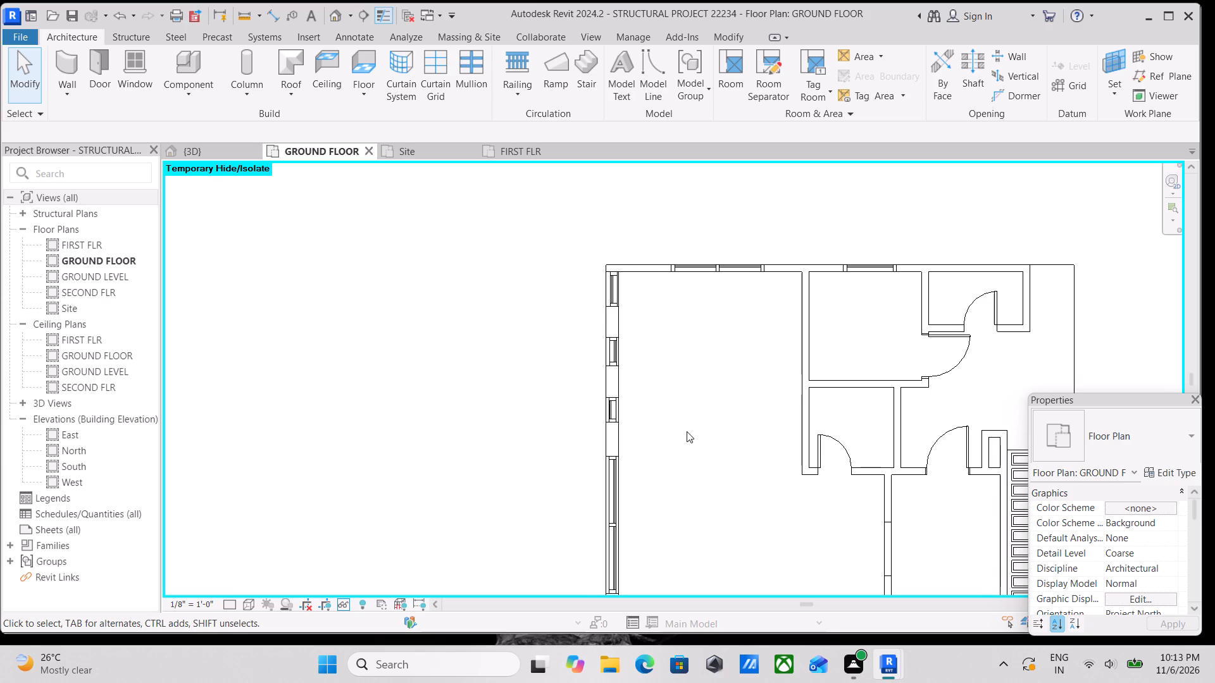
Examine the whole ground-floor layout, from the living area and stair to the kitchen, toilet, bath and wash rooms.
scroll(687, 431, "up", 3)
scroll(690, 431, "down", 1)
middle_click_drag(693, 428, 559, 423)
scroll(526, 418, "down", 2)
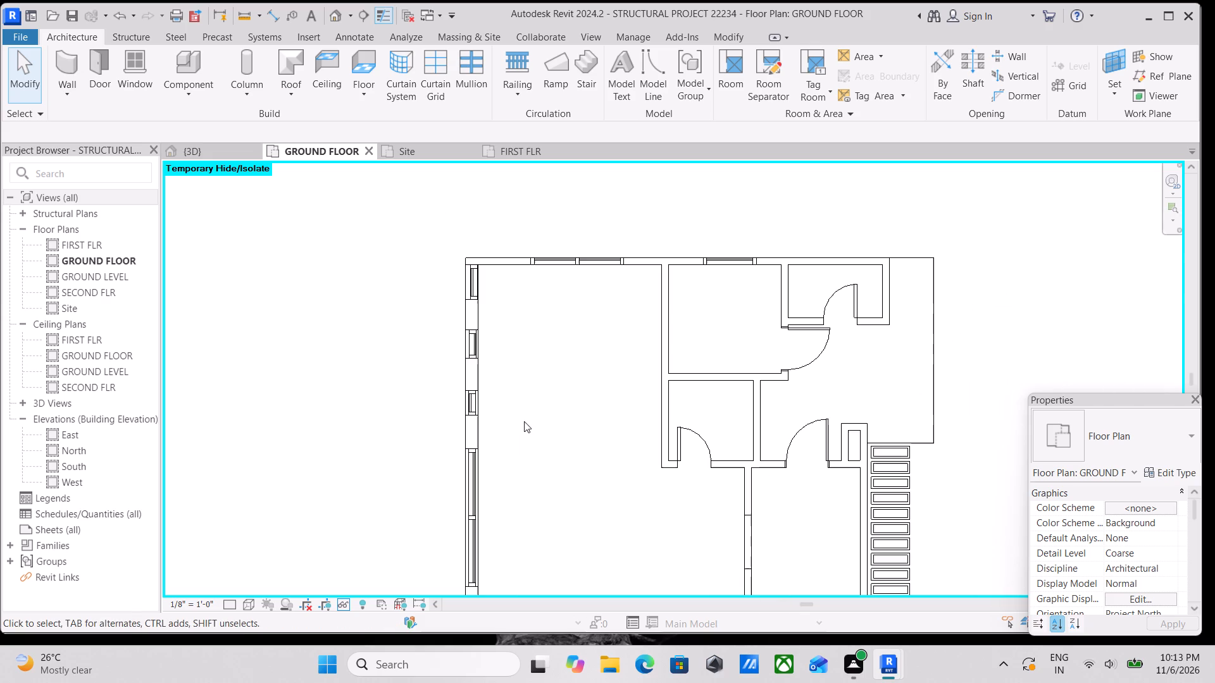
middle_click_drag(537, 436, 547, 354)
scroll(597, 402, "down", 2)
middle_click_drag(597, 402, 582, 348)
scroll(559, 406, "up", 3)
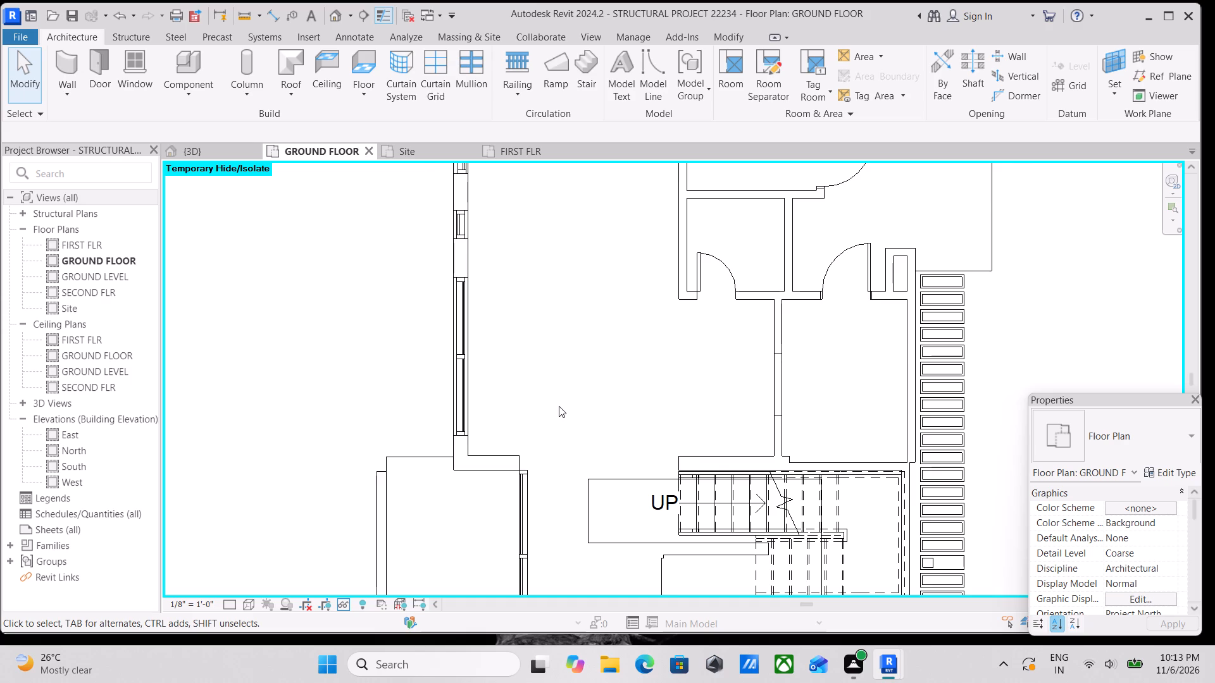
scroll(559, 406, "up", 3)
scroll(570, 398, "down", 6)
middle_click_drag(592, 375, 616, 471)
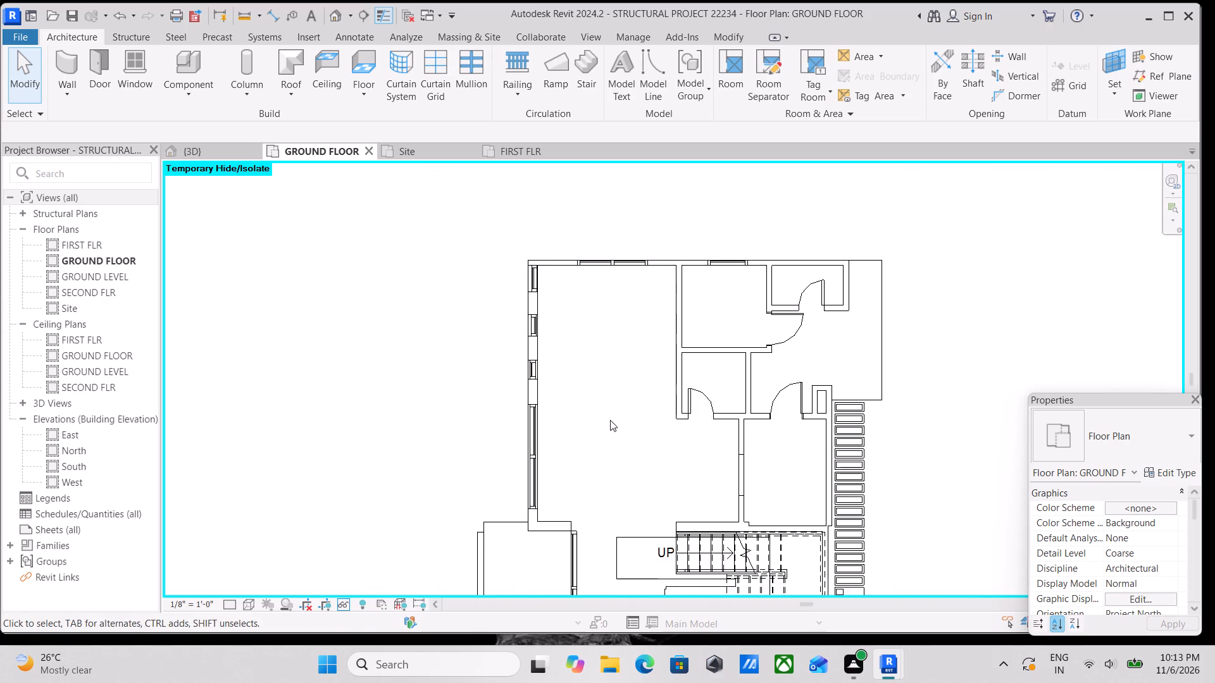
scroll(610, 420, "down", 1)
middle_click_drag(611, 421, 626, 482)
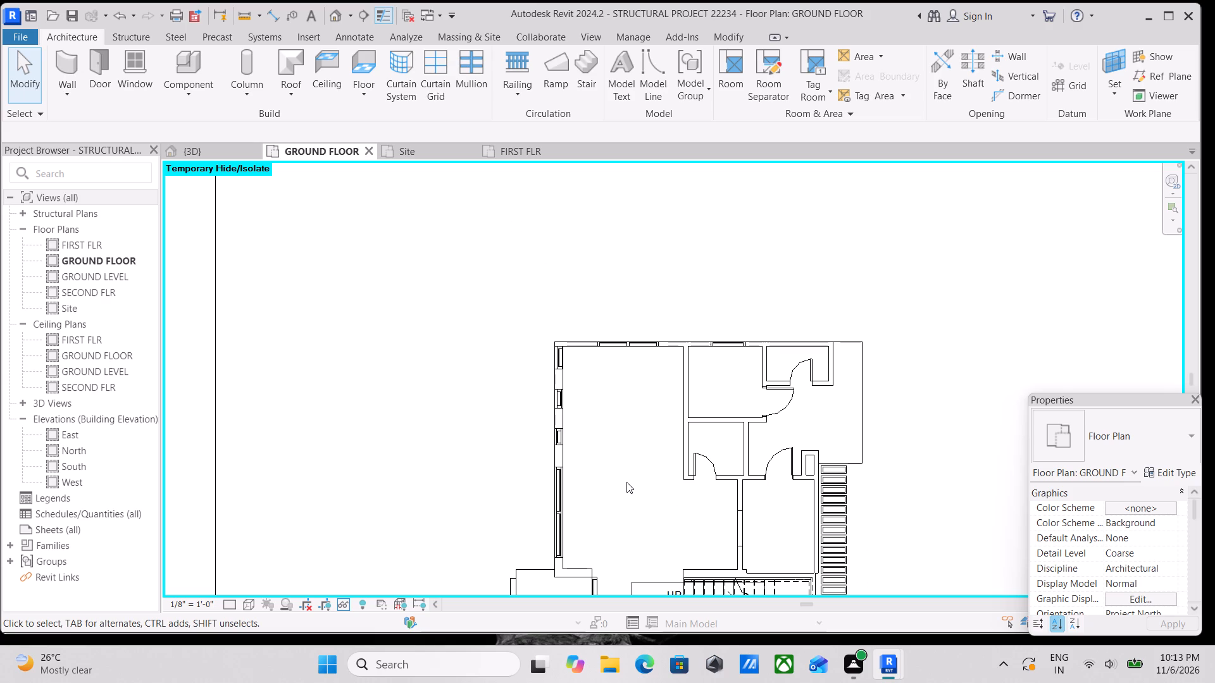
scroll(642, 418, "down", 2)
middle_click_drag(642, 418, 663, 334)
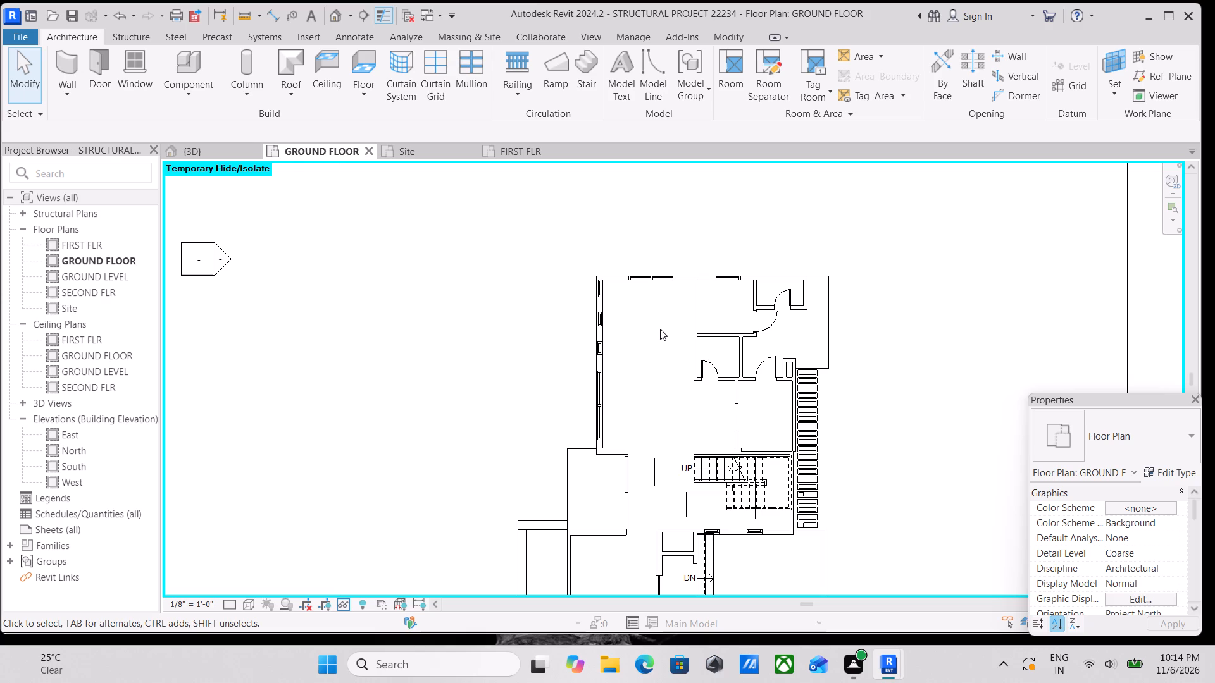
scroll(651, 281, "up", 3)
scroll(639, 334, "up", 2)
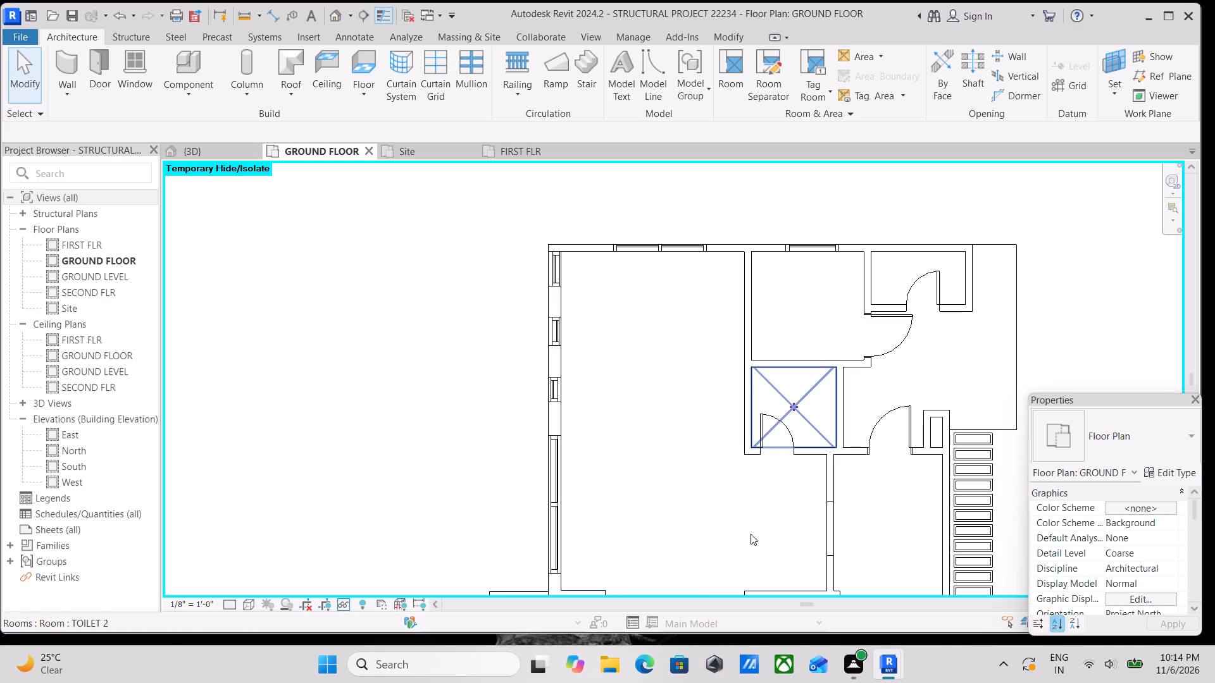
scroll(676, 328, "up", 2)
middle_click_drag(697, 362, 564, 382)
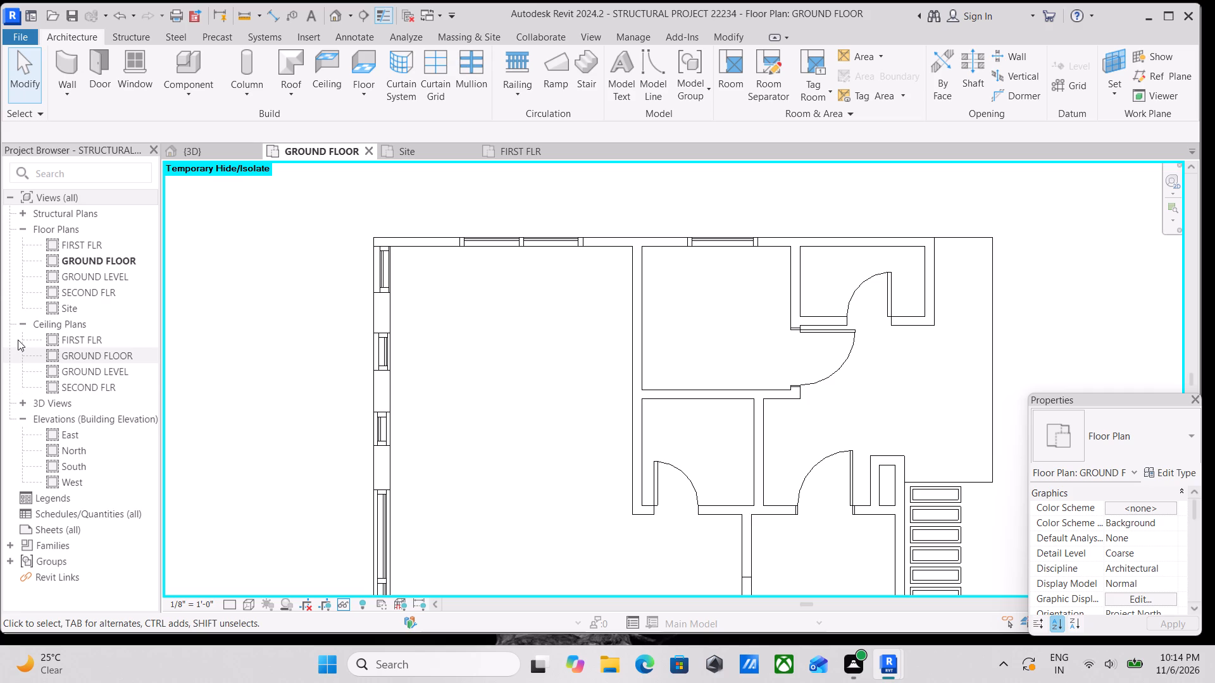
scroll(170, 269, "up", 3)
scroll(215, 262, "down", 5)
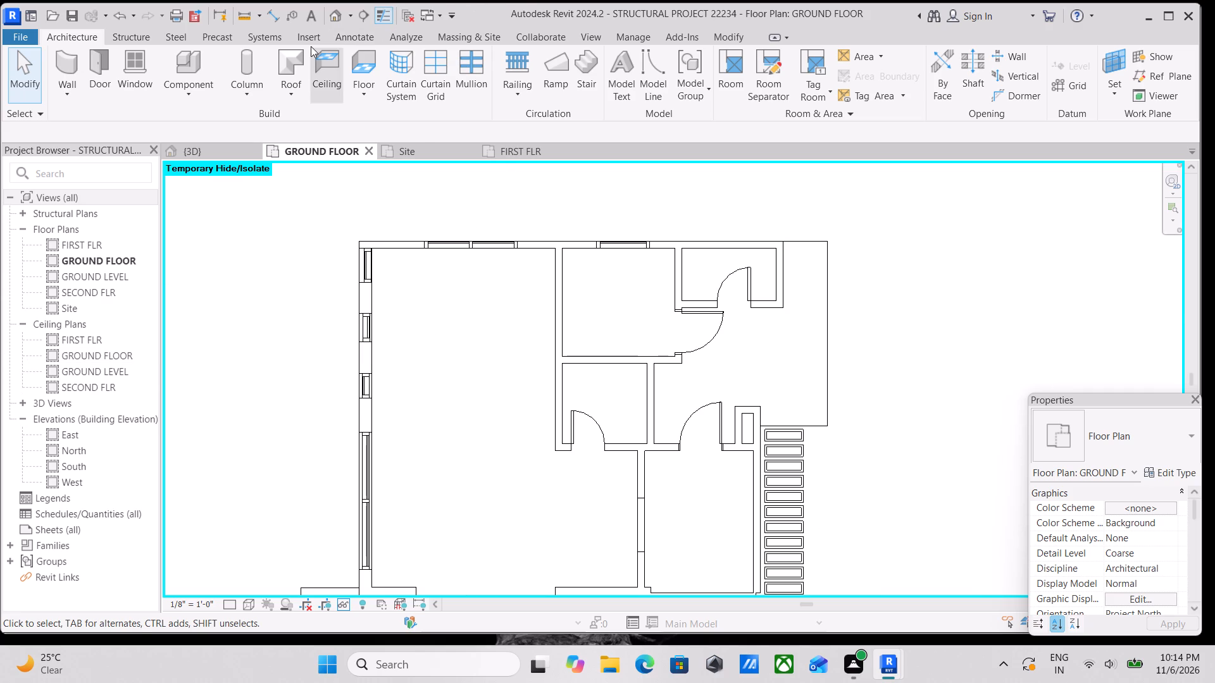
Open Load Family and browse the US library folders for a family to load.
left_click(310, 35)
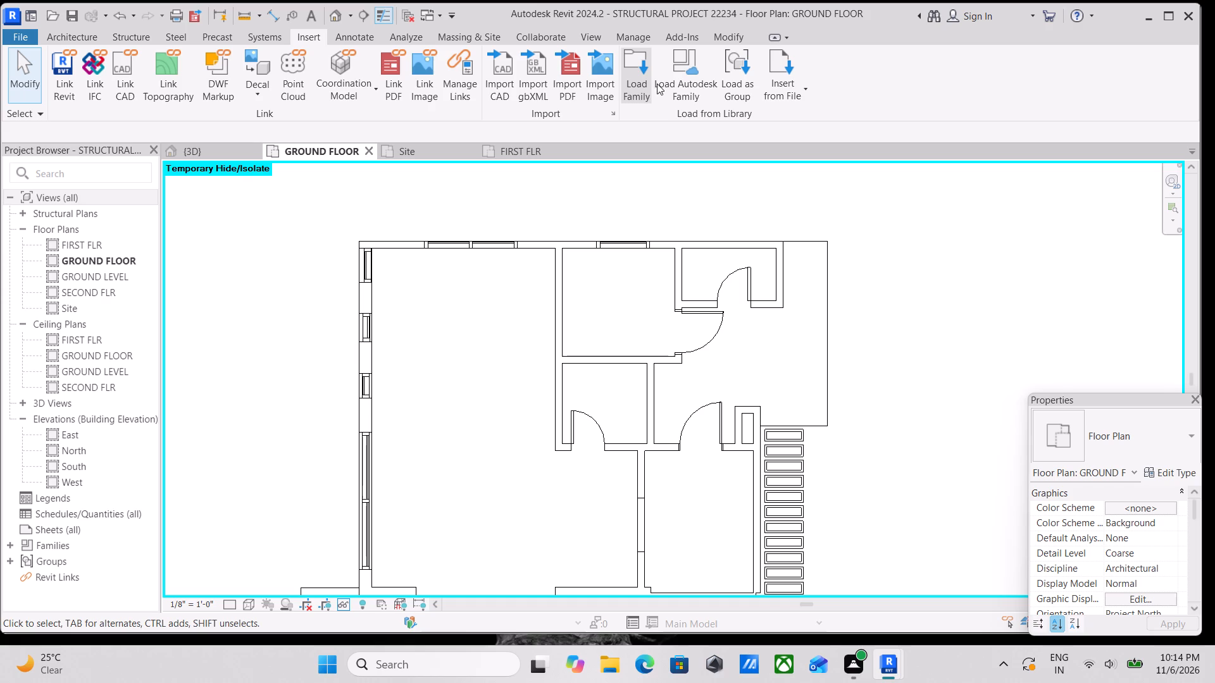
left_click(637, 75)
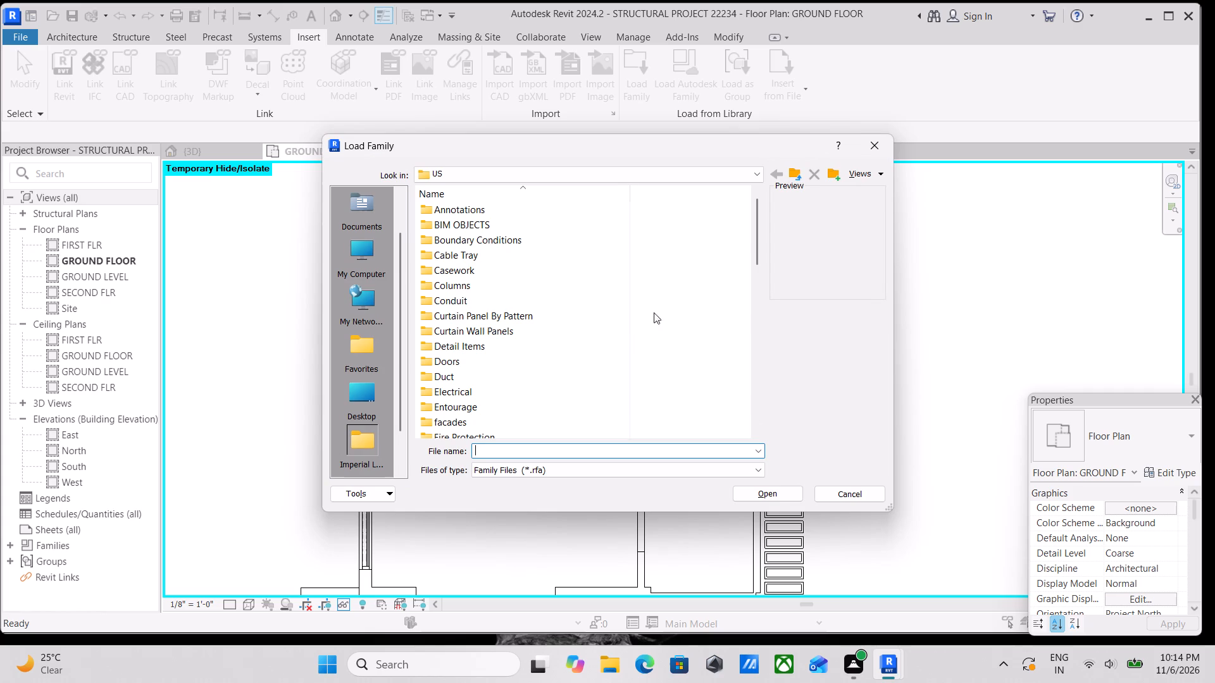
scroll(466, 254, "down", 1)
scroll(378, 230, "up", 5)
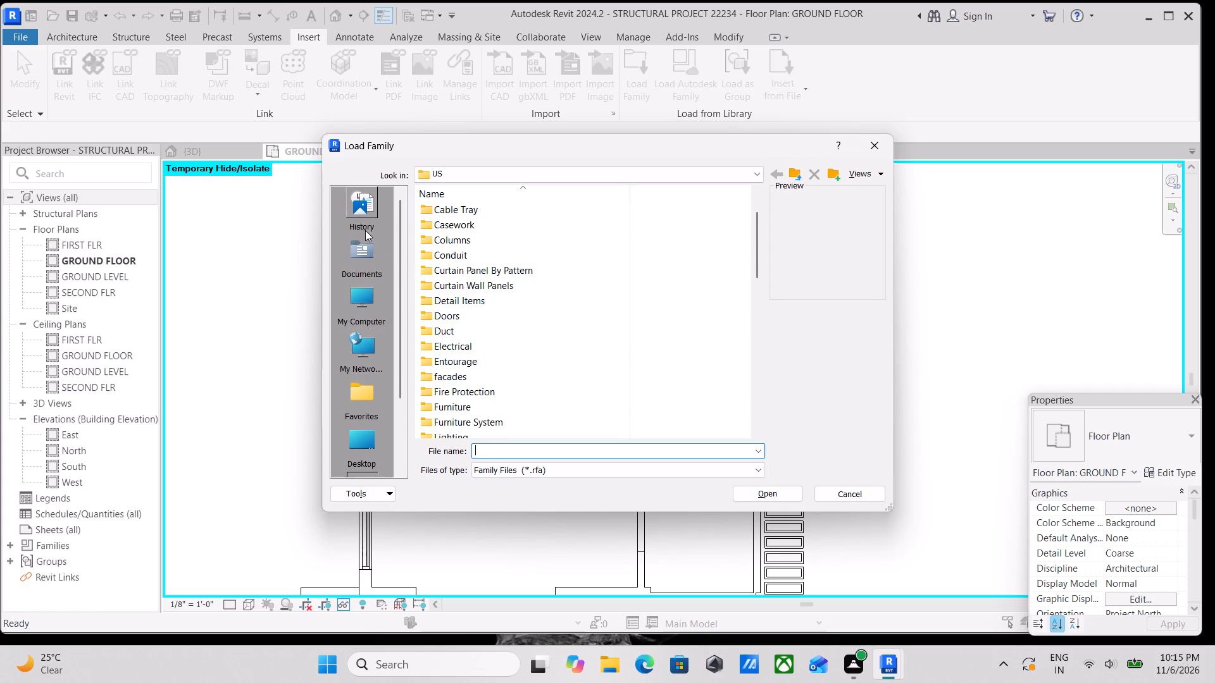
scroll(359, 235, "down", 4)
scroll(353, 213, "up", 7)
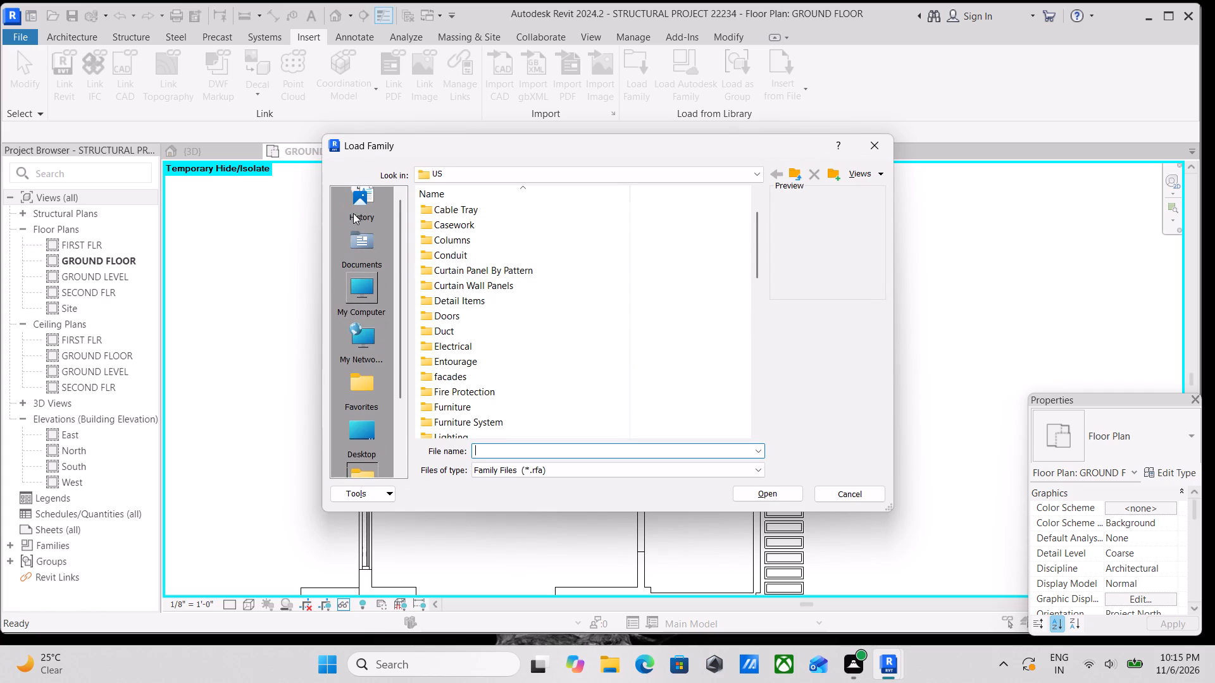
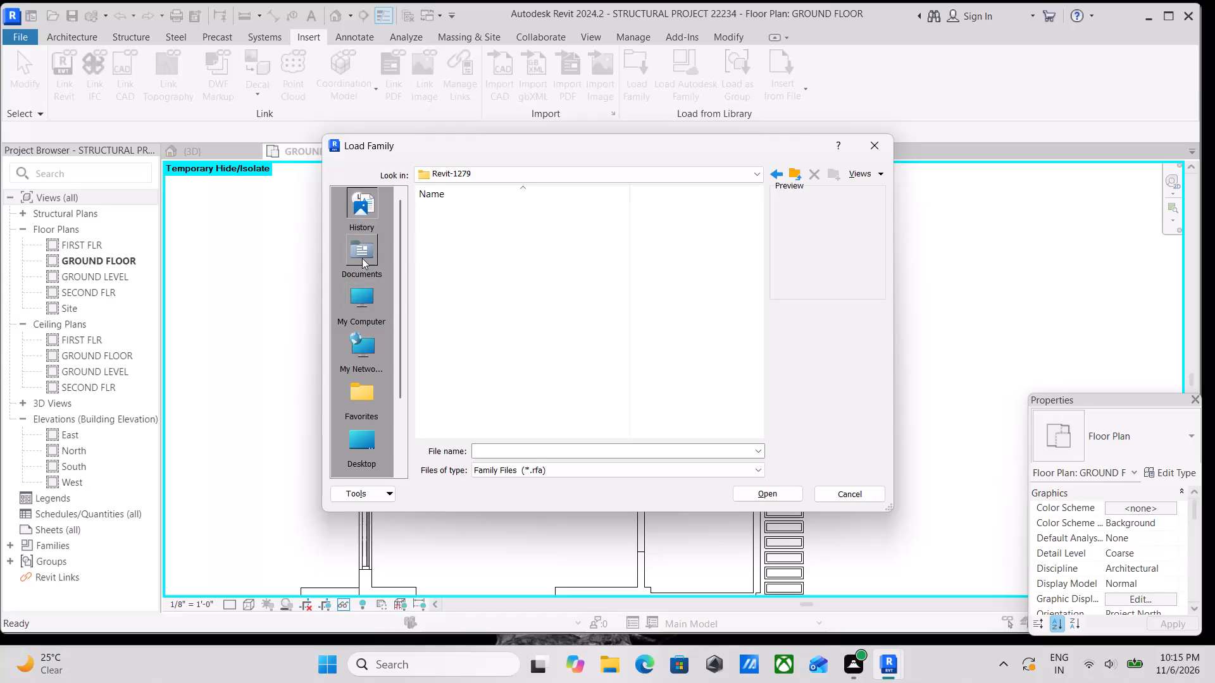
In Load Family, open the cars folder inside the nested SHUBHAM CITY folders in Documents.
double_click(361, 252)
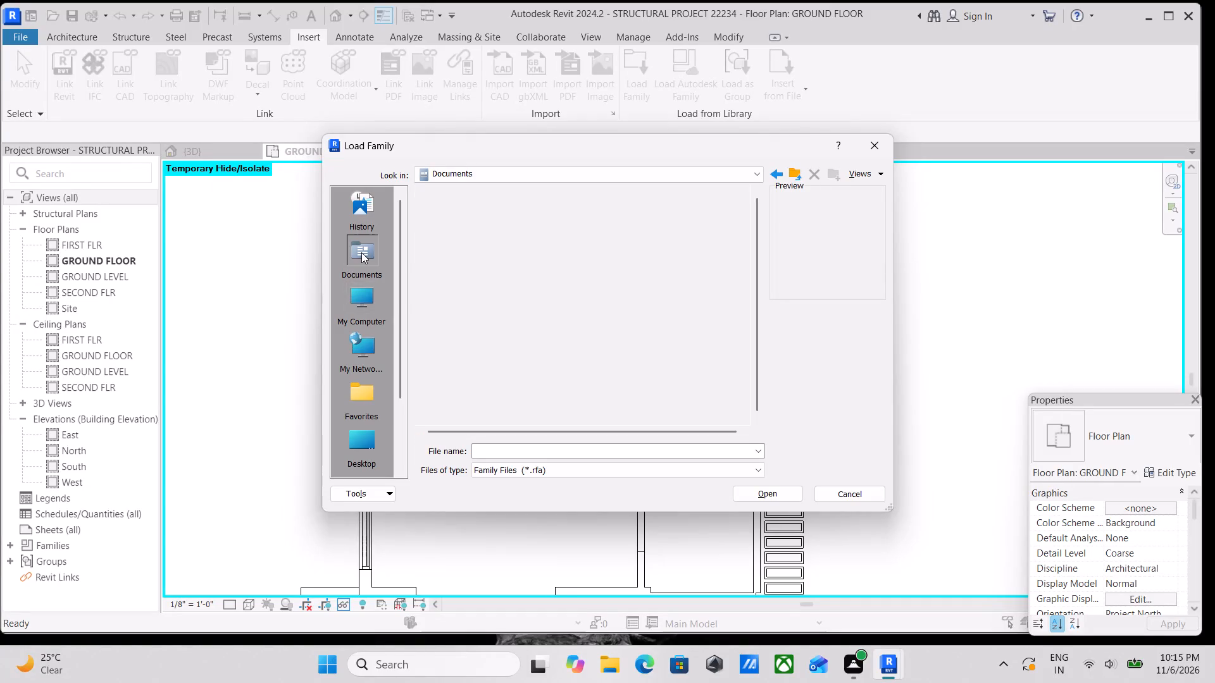
scroll(437, 304, "down", 1)
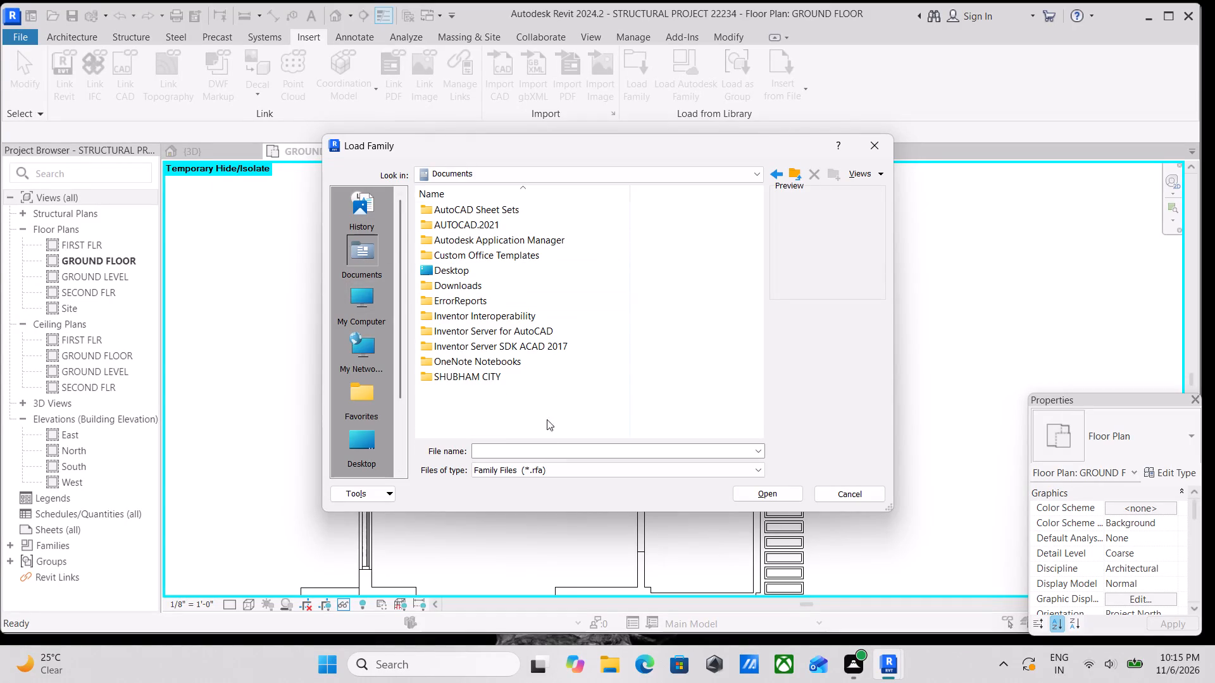
double_click(494, 378)
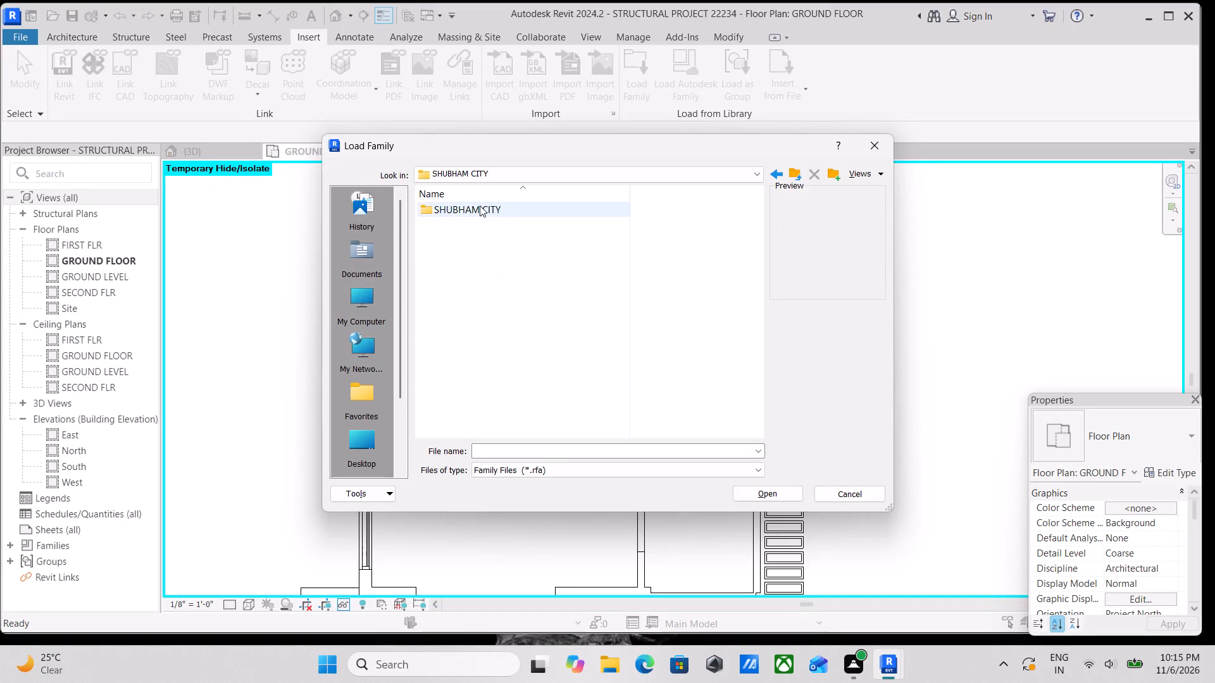
double_click(480, 206)
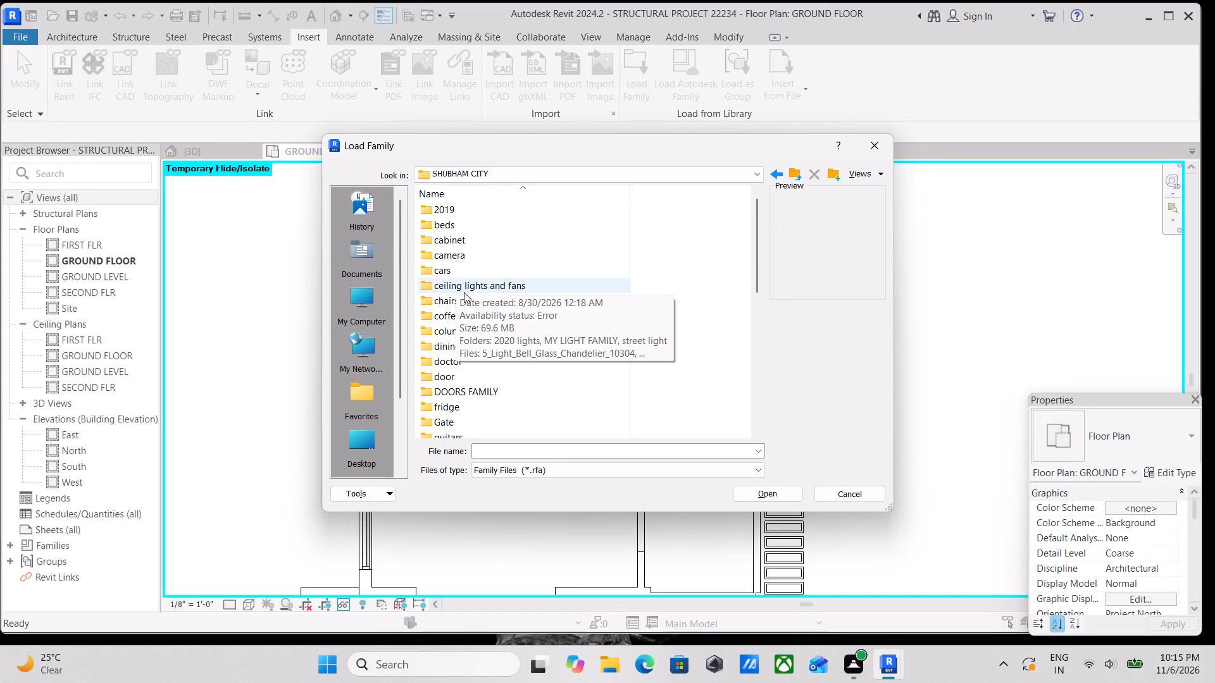
double_click(454, 268)
Preview the car families in the cars folder to compare candidates such as Honda Jazz, McLaren and Mercedes.
left_click(462, 261)
left_click(482, 293)
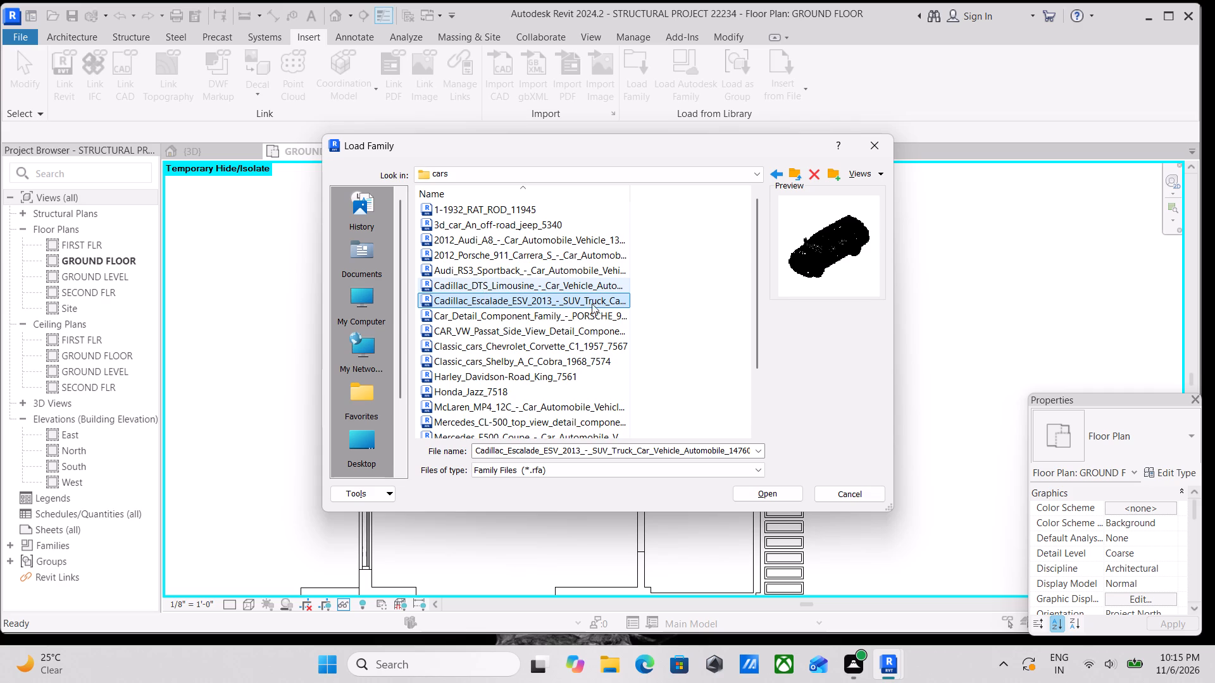
scroll(476, 294, "down", 4)
left_click(480, 294)
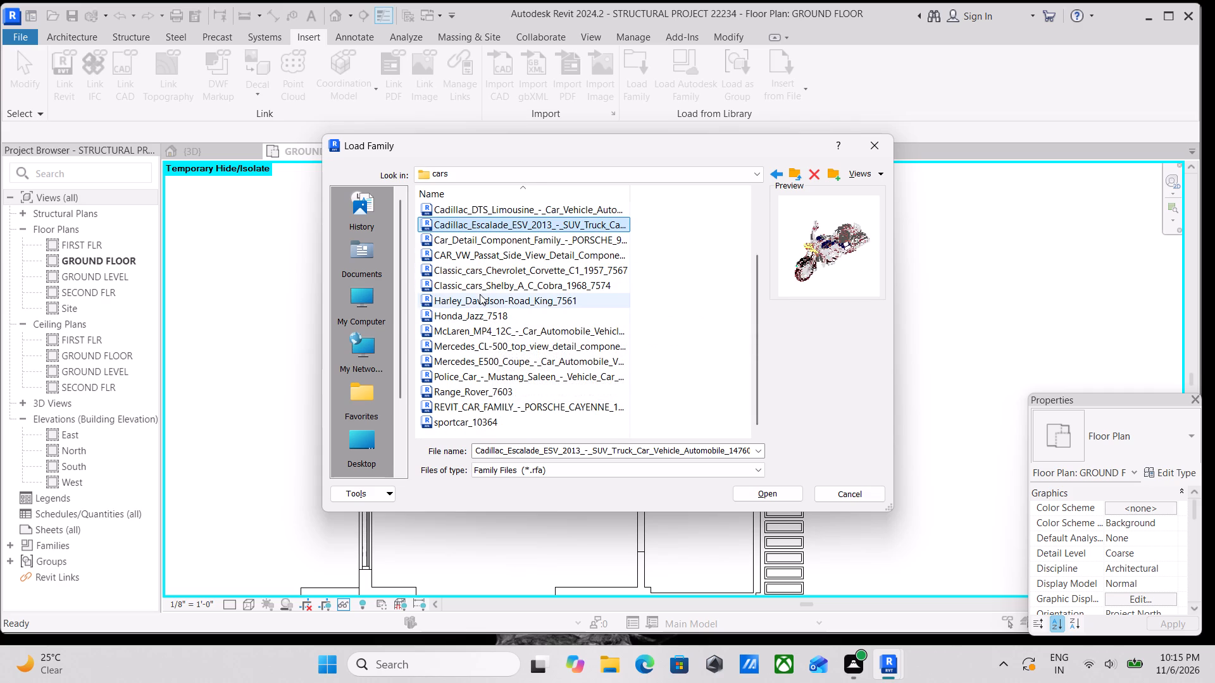
left_click(479, 292)
left_click(488, 312)
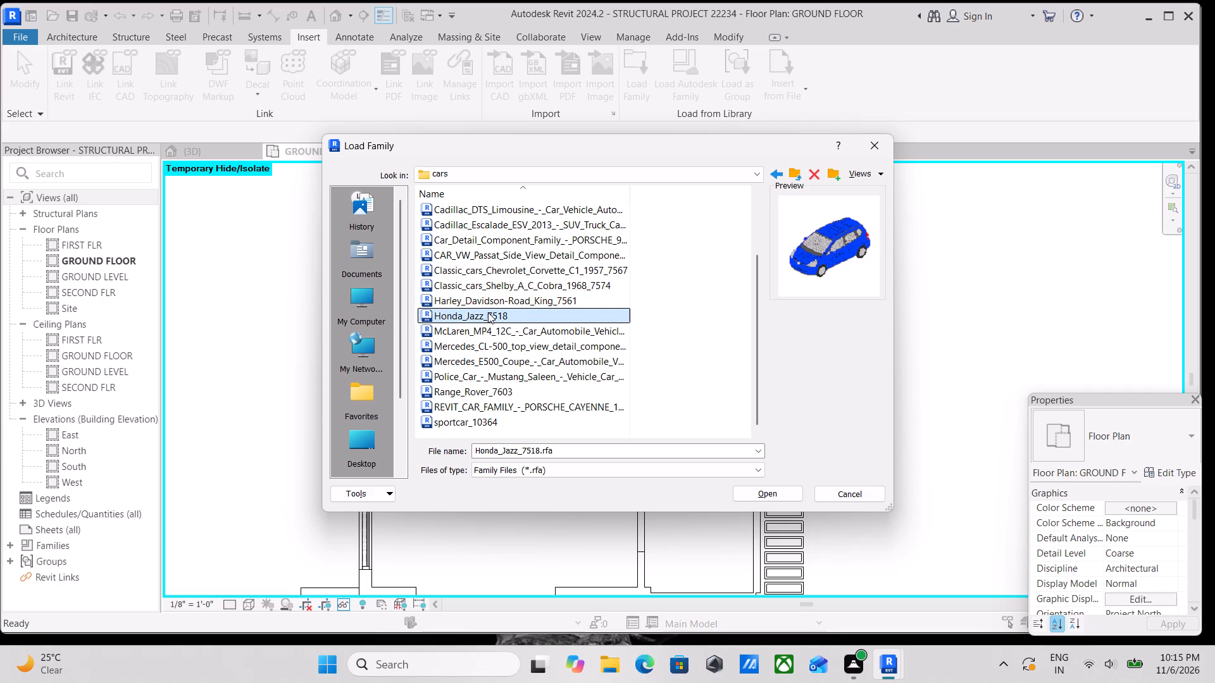
left_click(490, 280)
left_click(502, 256)
scroll(512, 249, "down", 2)
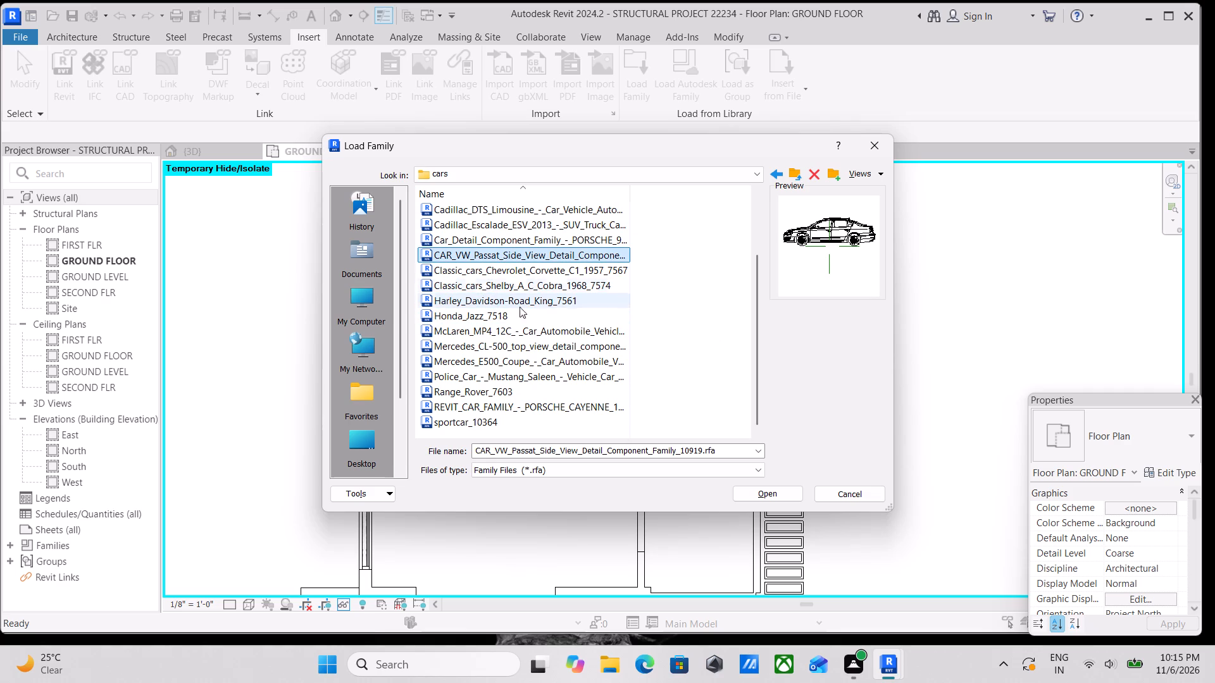
left_click(523, 372)
left_click(536, 333)
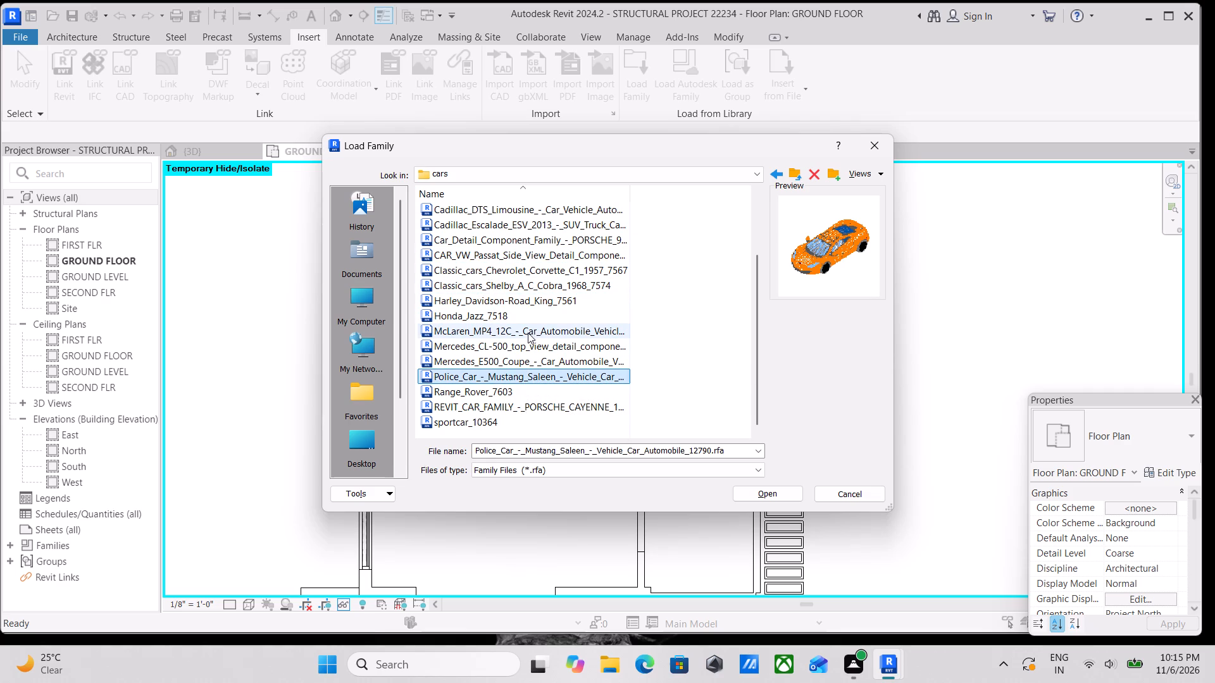
left_click(526, 345)
scroll(523, 358, "down", 1)
left_click(523, 358)
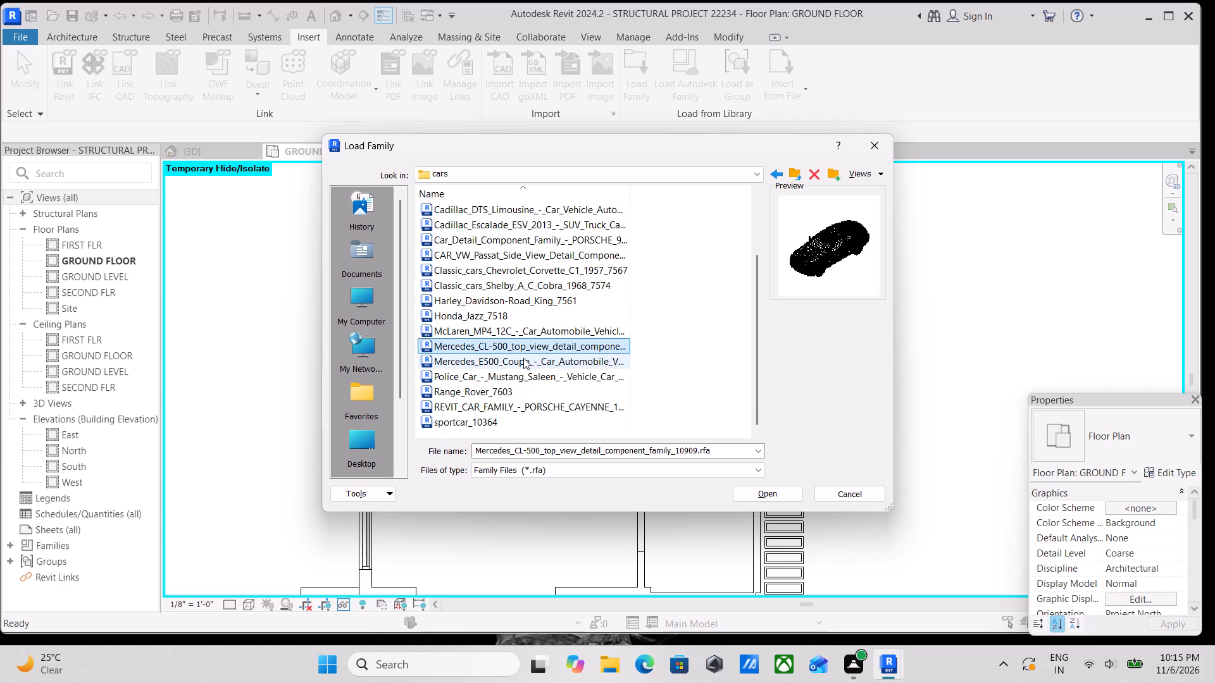
scroll(628, 390, "down", 3)
Load the REVIT_CAR_FAMILY_-_PORSCHE_CAYENNE_11960 family into the project.
left_click(460, 405)
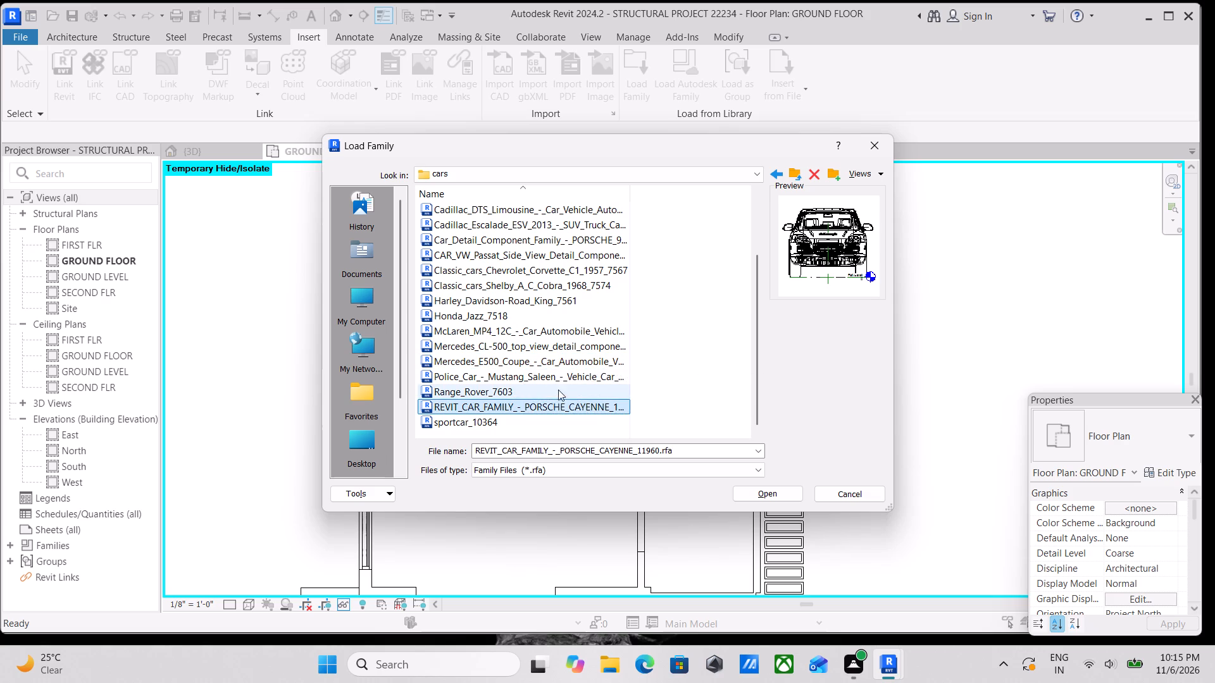
left_click(485, 390)
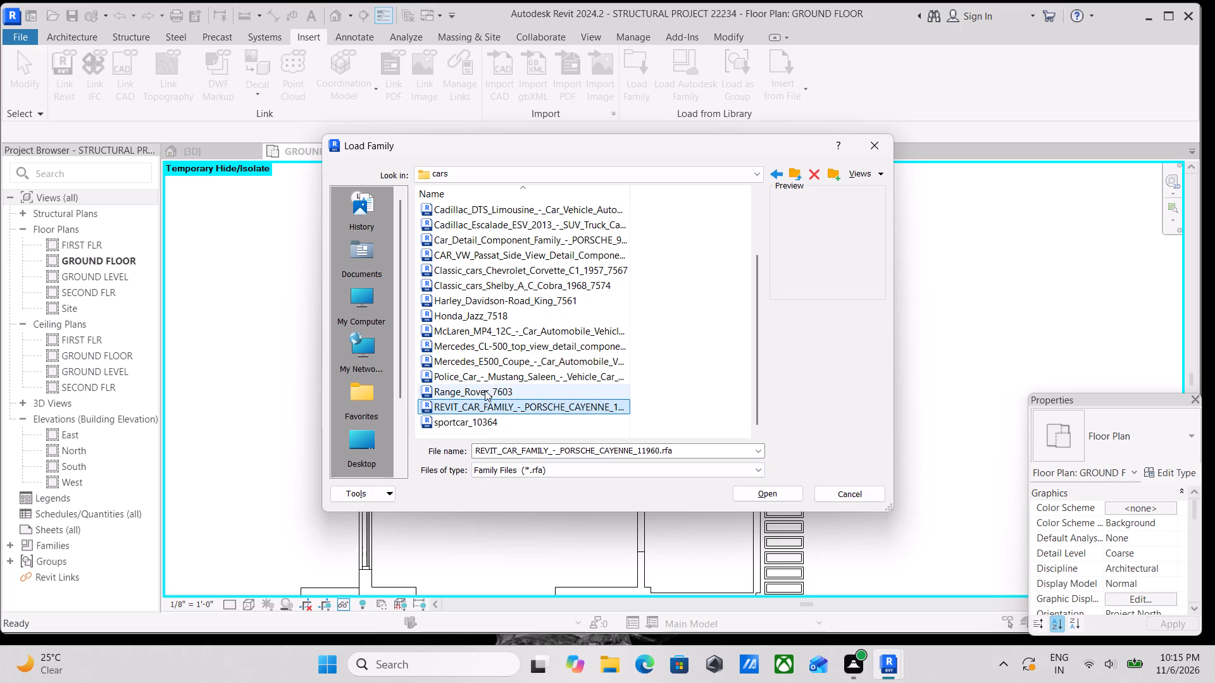
left_click(597, 409)
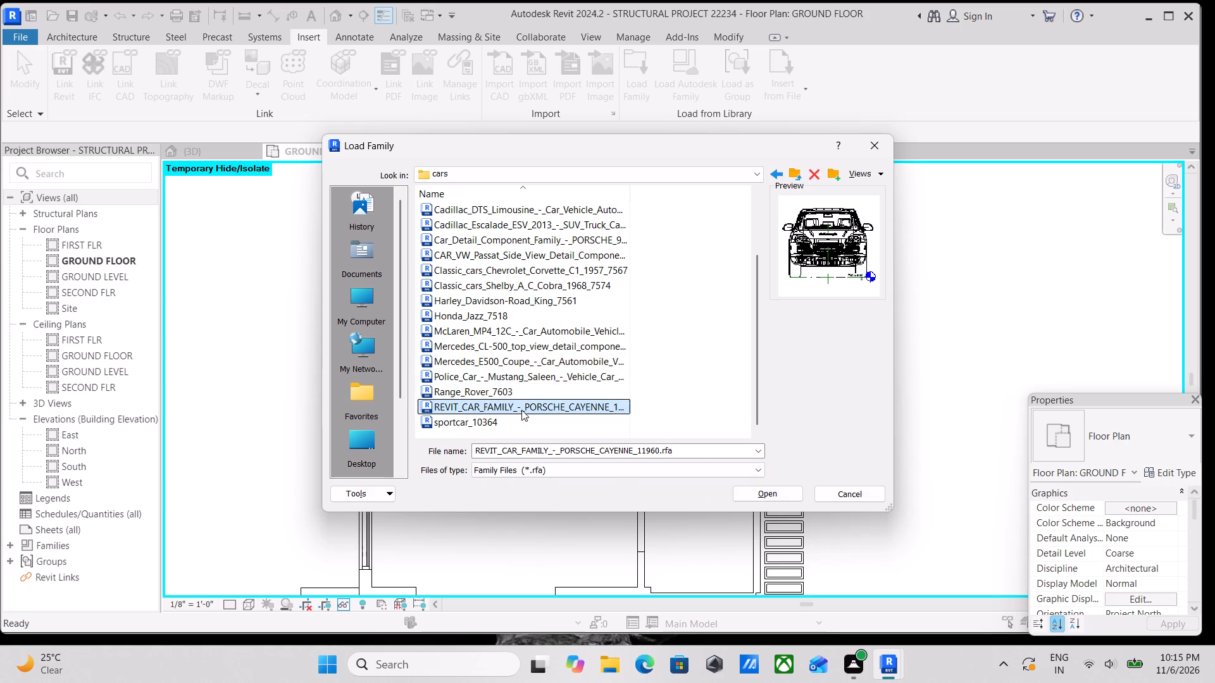
left_click(770, 495)
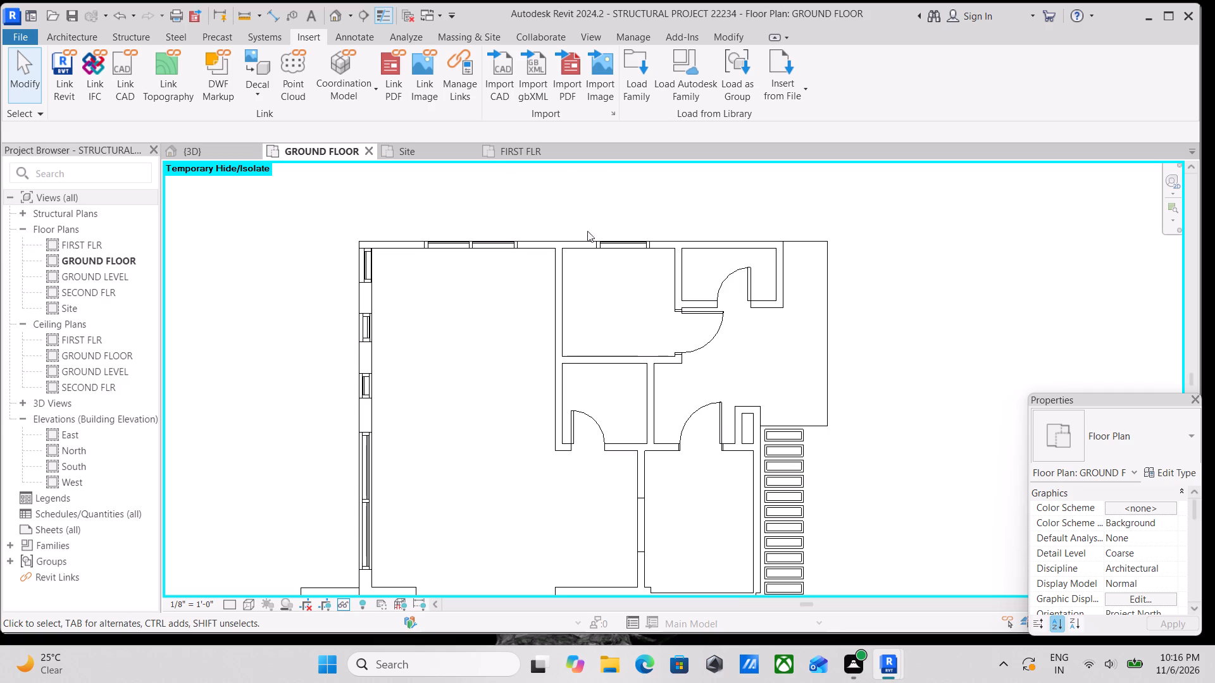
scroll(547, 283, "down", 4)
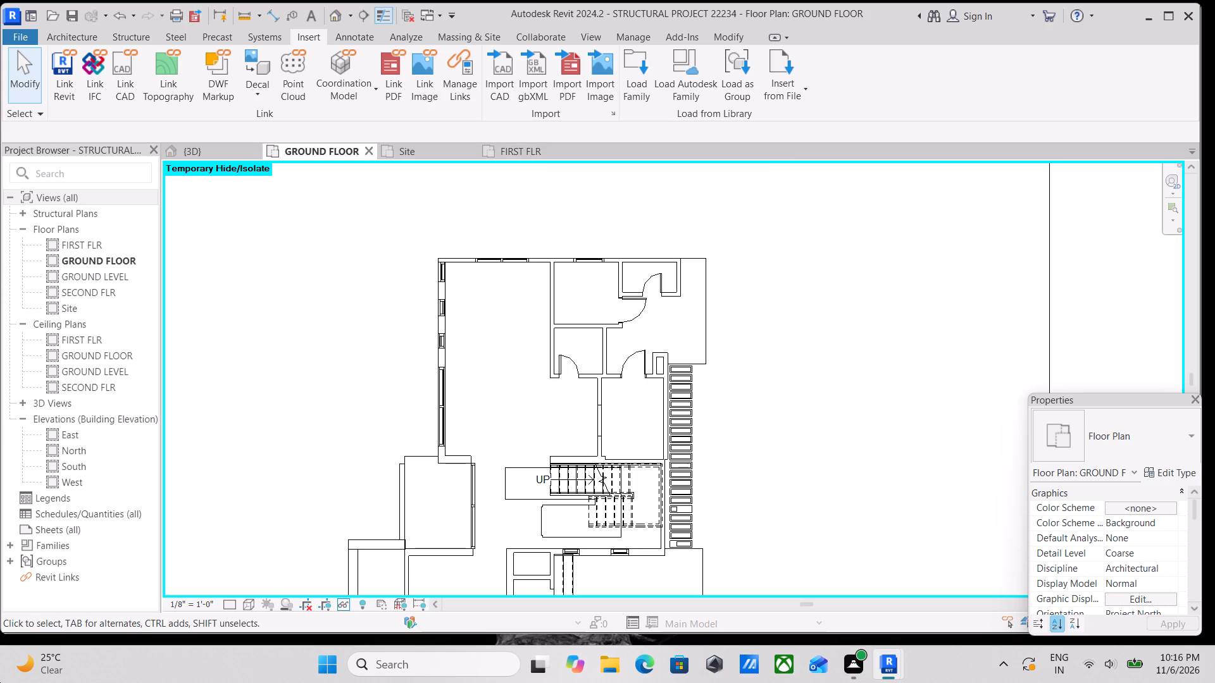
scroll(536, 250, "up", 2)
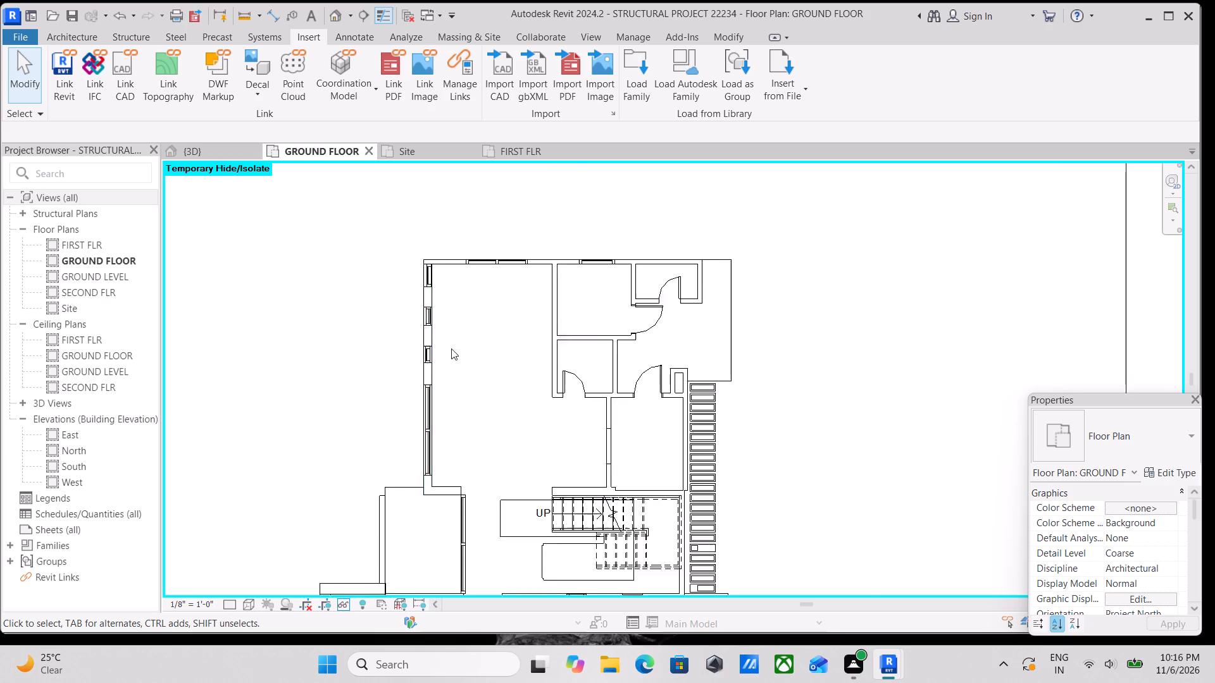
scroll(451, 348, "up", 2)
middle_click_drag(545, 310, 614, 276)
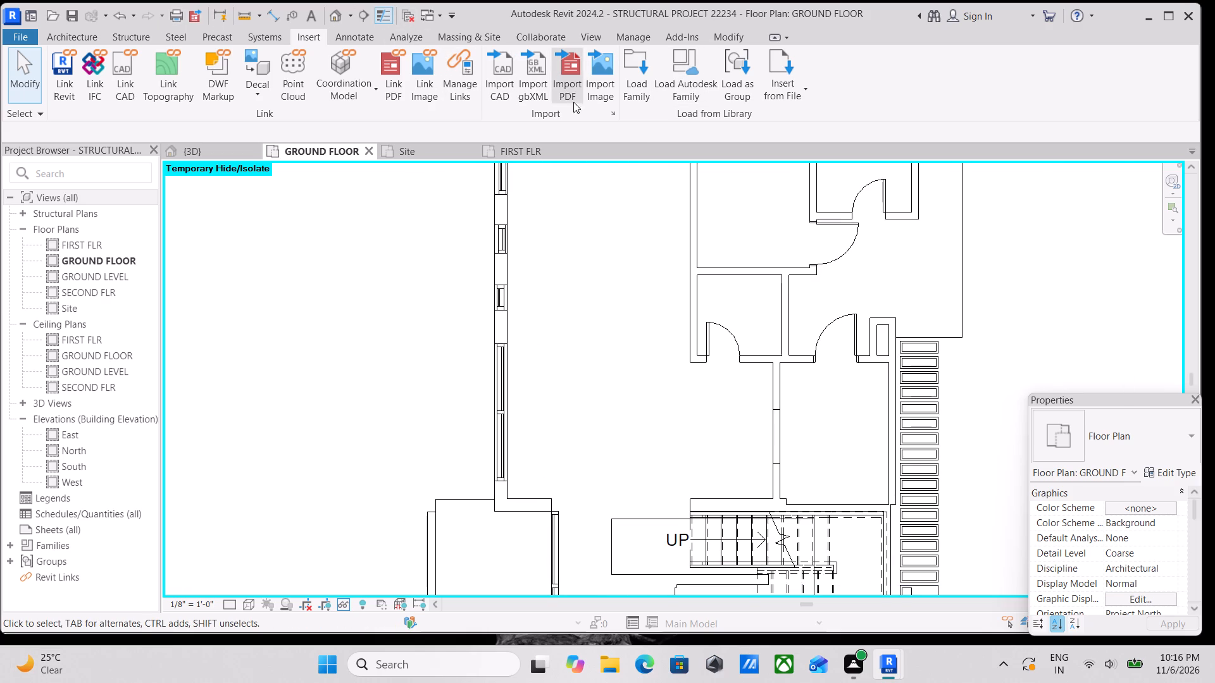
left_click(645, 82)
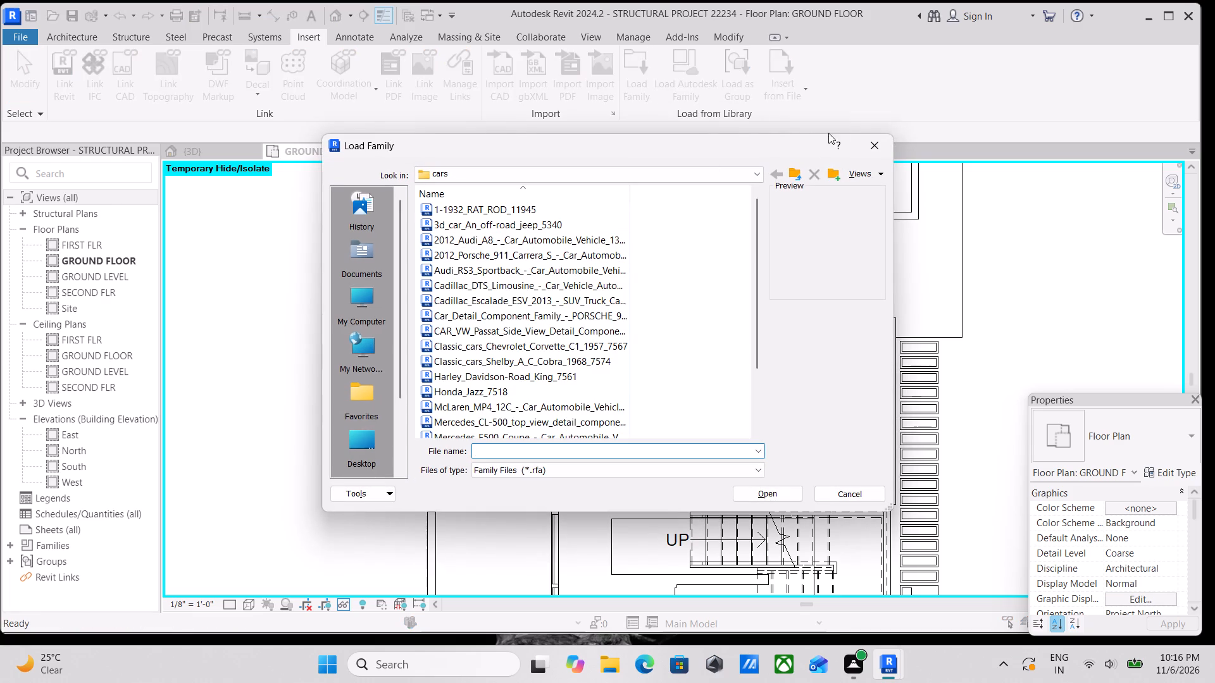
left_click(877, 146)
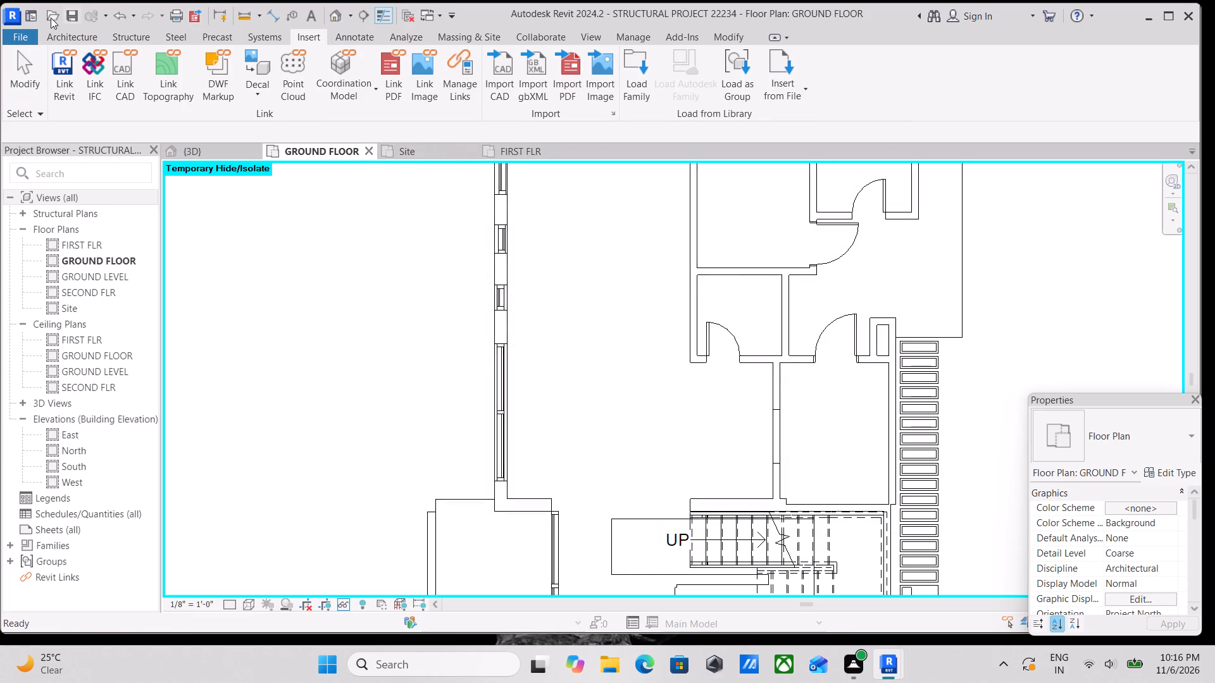
Place a Porsche Cayenne component on the veranda floor beside the DN steps, rotated with its front facing the house.
left_click(60, 34)
left_click(77, 39)
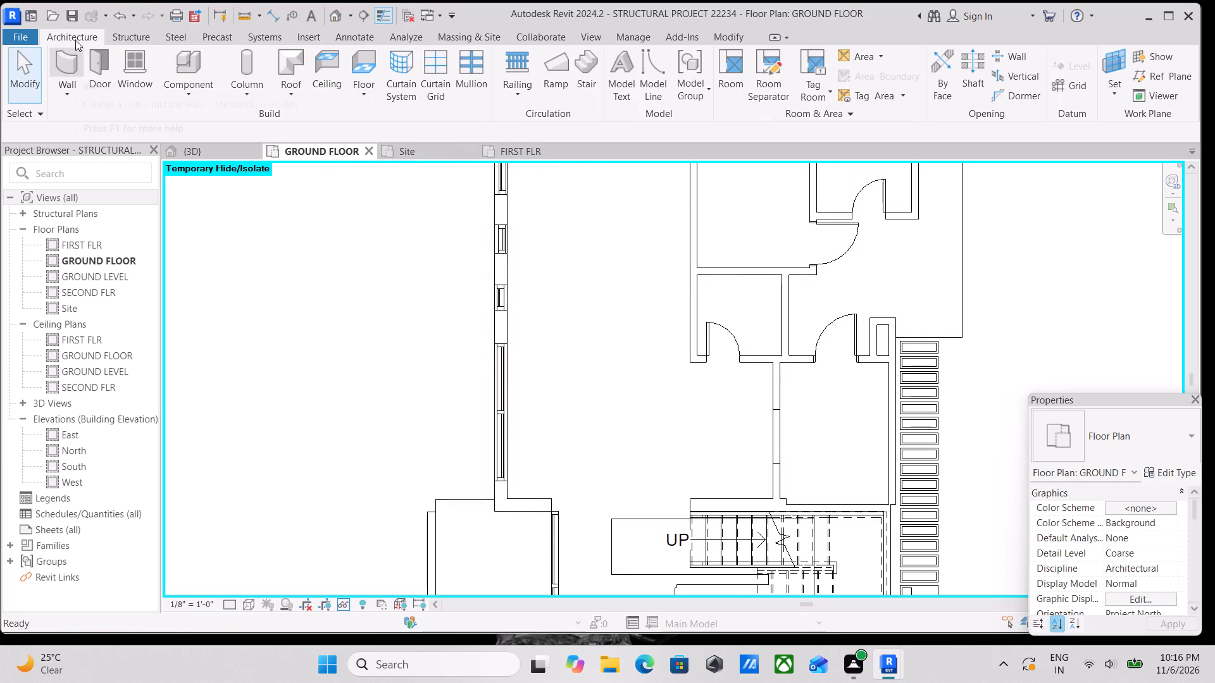
left_click(189, 101)
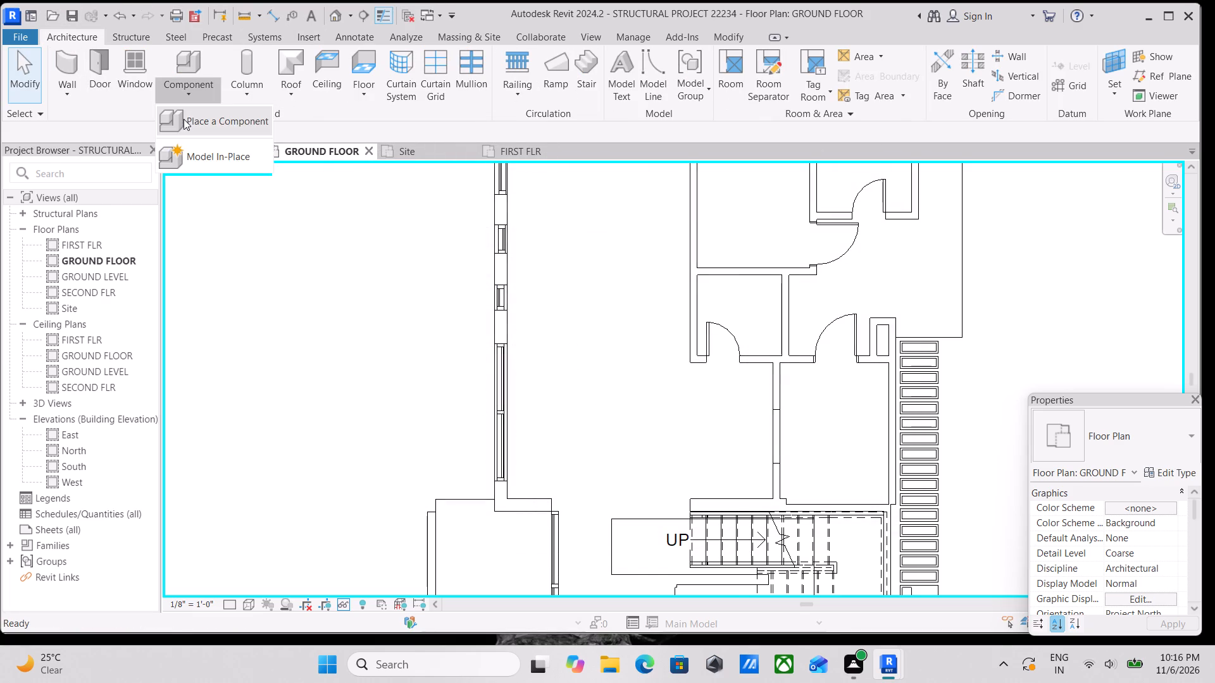
left_click(184, 121)
left_click(729, 192)
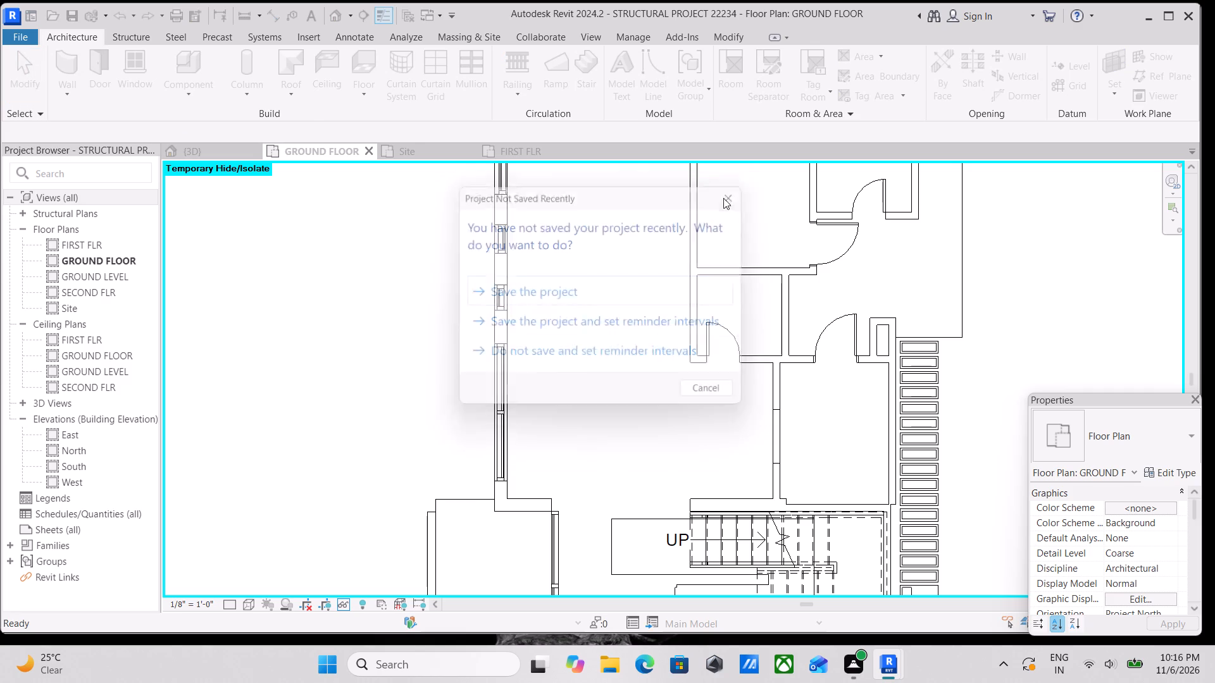
scroll(532, 311, "down", 5)
middle_click_drag(561, 306, 702, 197)
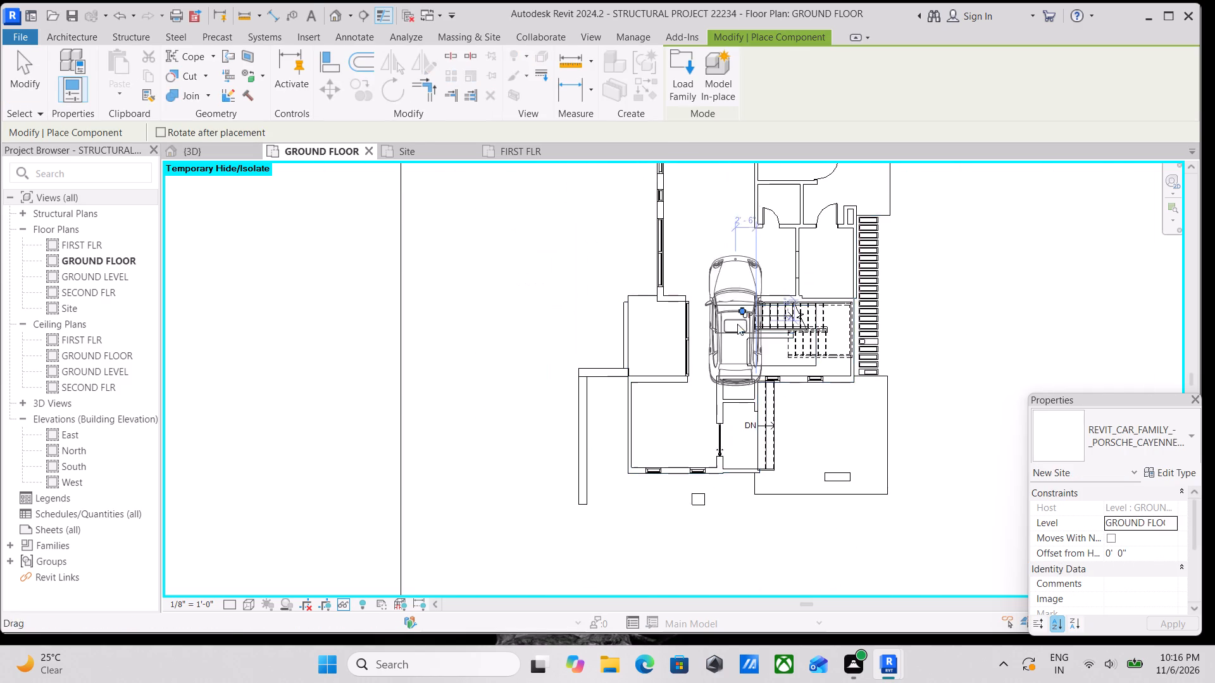
scroll(737, 324, "down", 3)
middle_click_drag(737, 310, 747, 264)
scroll(764, 350, "down", 4)
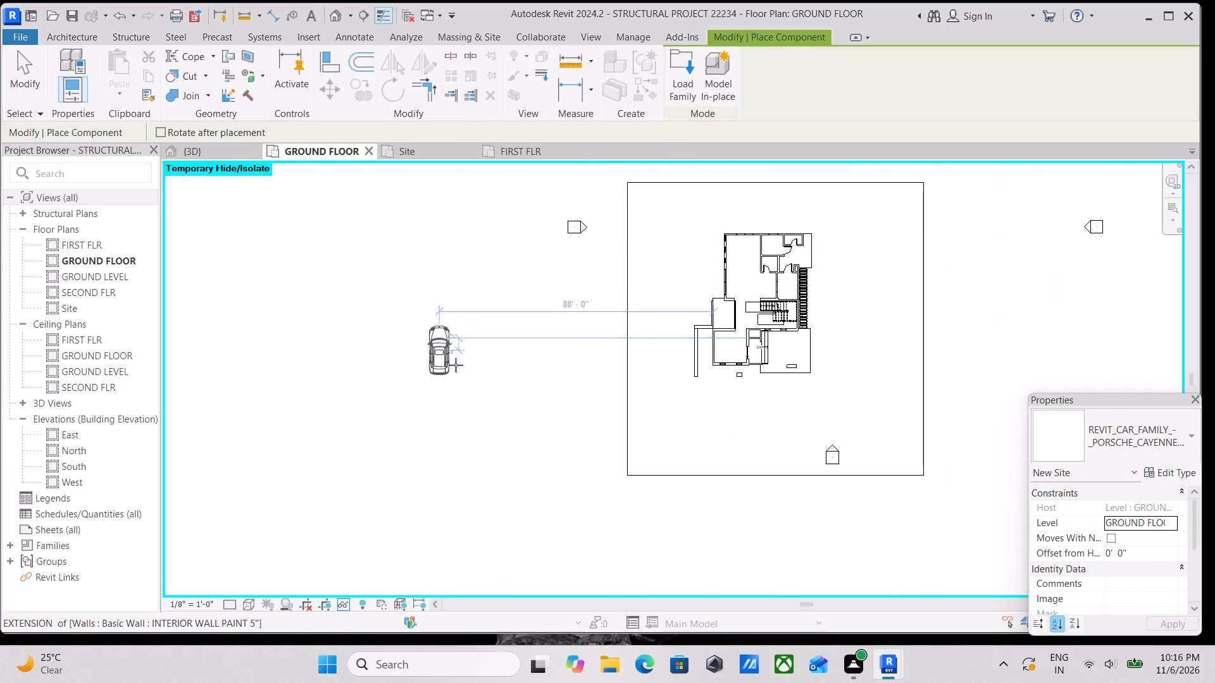
scroll(708, 490, "up", 3)
scroll(692, 381, "up", 4)
scroll(700, 398, "down", 3)
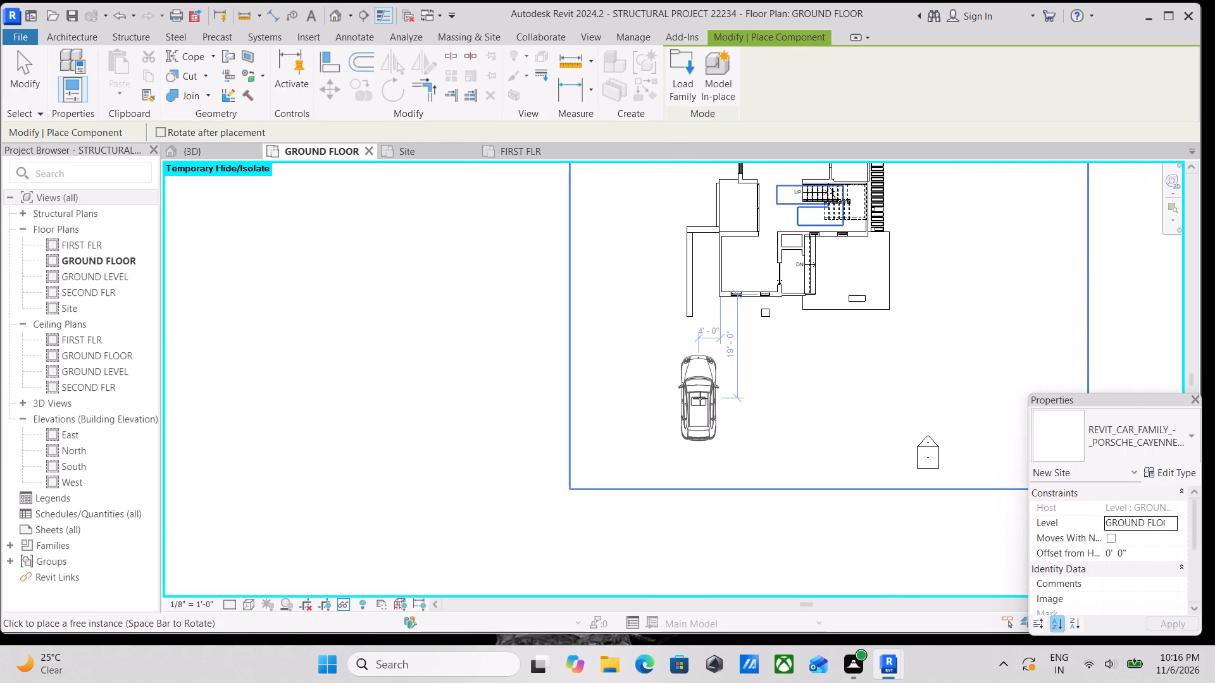
key("space")
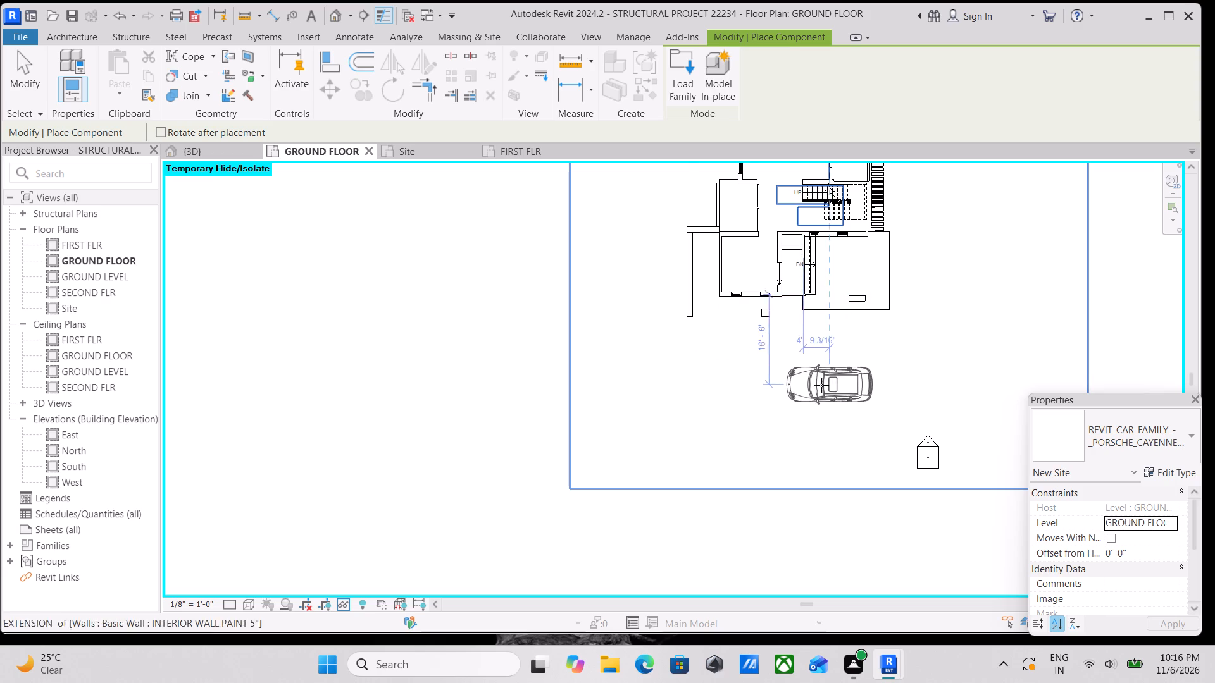
scroll(817, 386, "up", 2)
key("space")
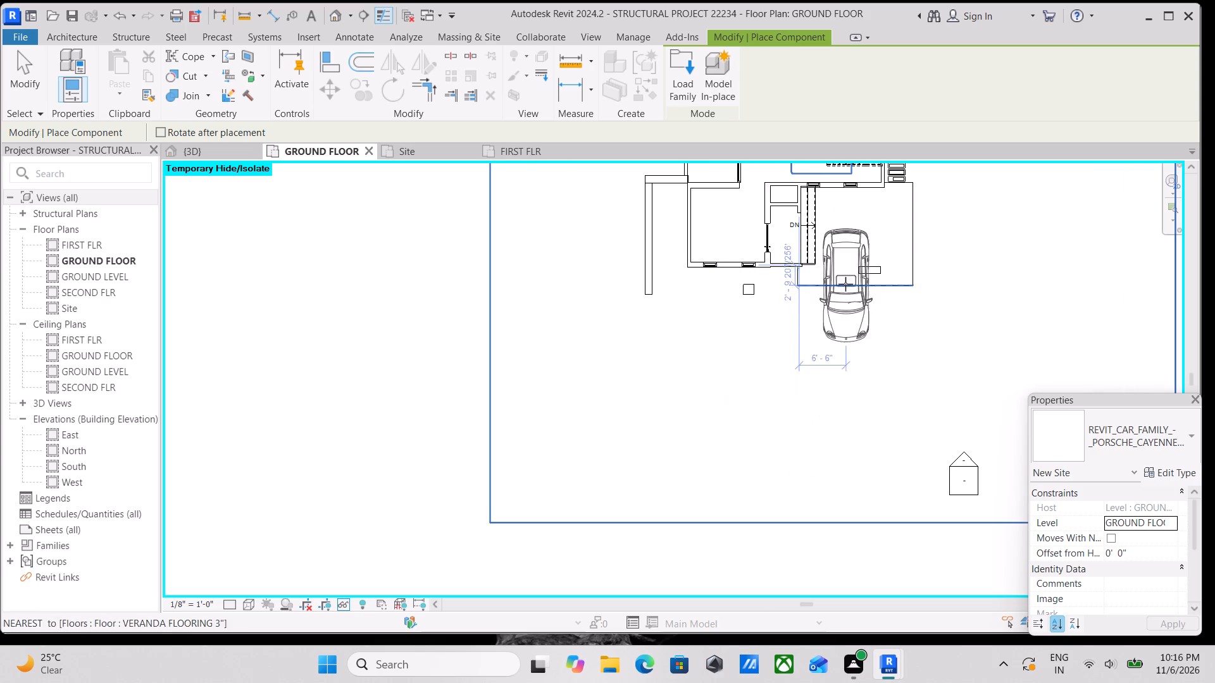
key("space")
key("space")
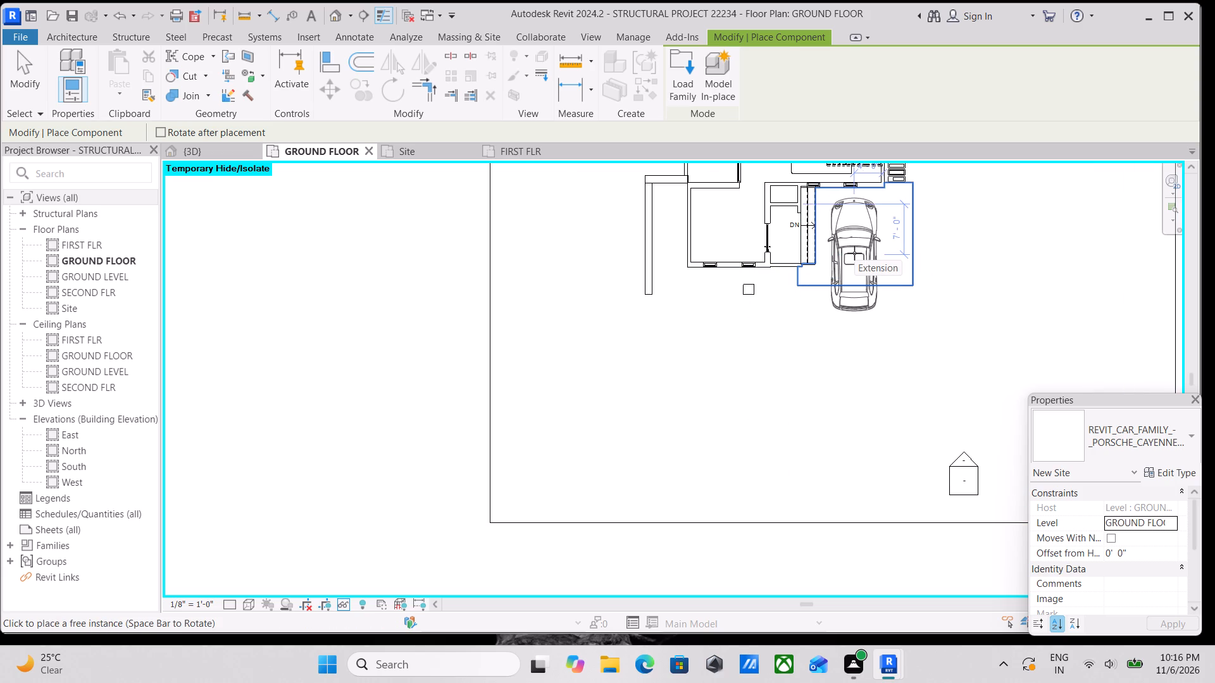
left_click(854, 253)
Place a second Porsche Cayenne, rotated sideways, on the front plot about 27' from the house's front wall.
scroll(818, 339, "down", 1)
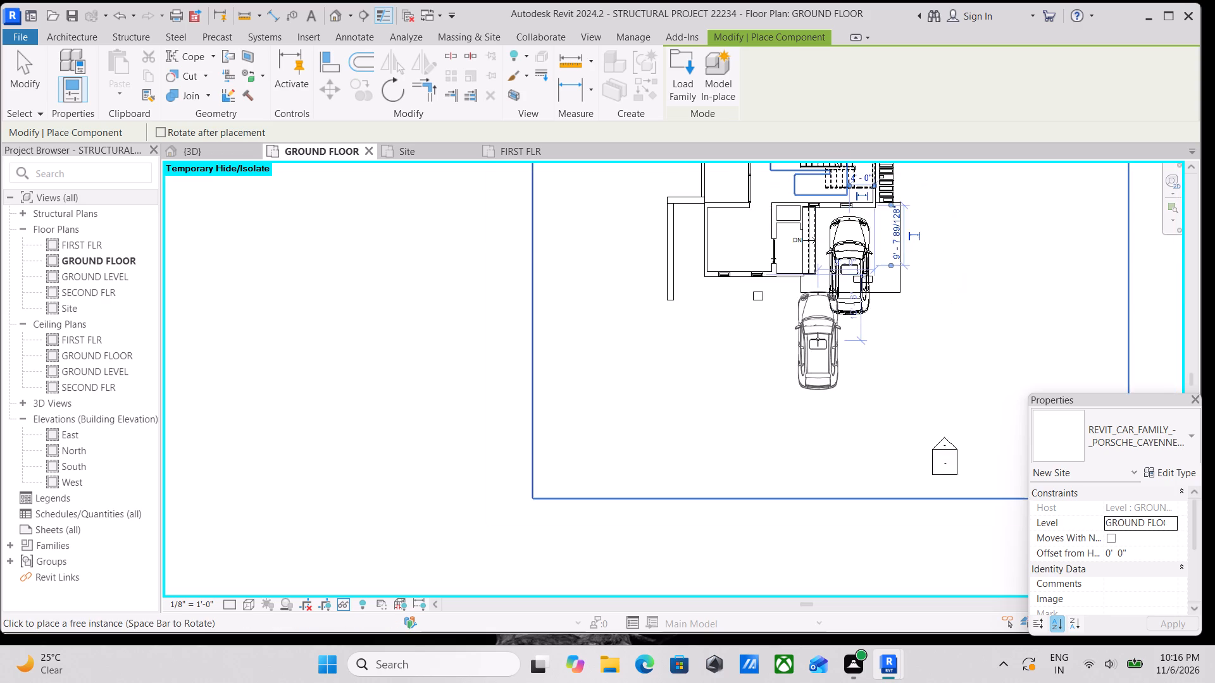
middle_click_drag(817, 339, 801, 414)
scroll(505, 376, "down", 1)
middle_click_drag(519, 377, 520, 331)
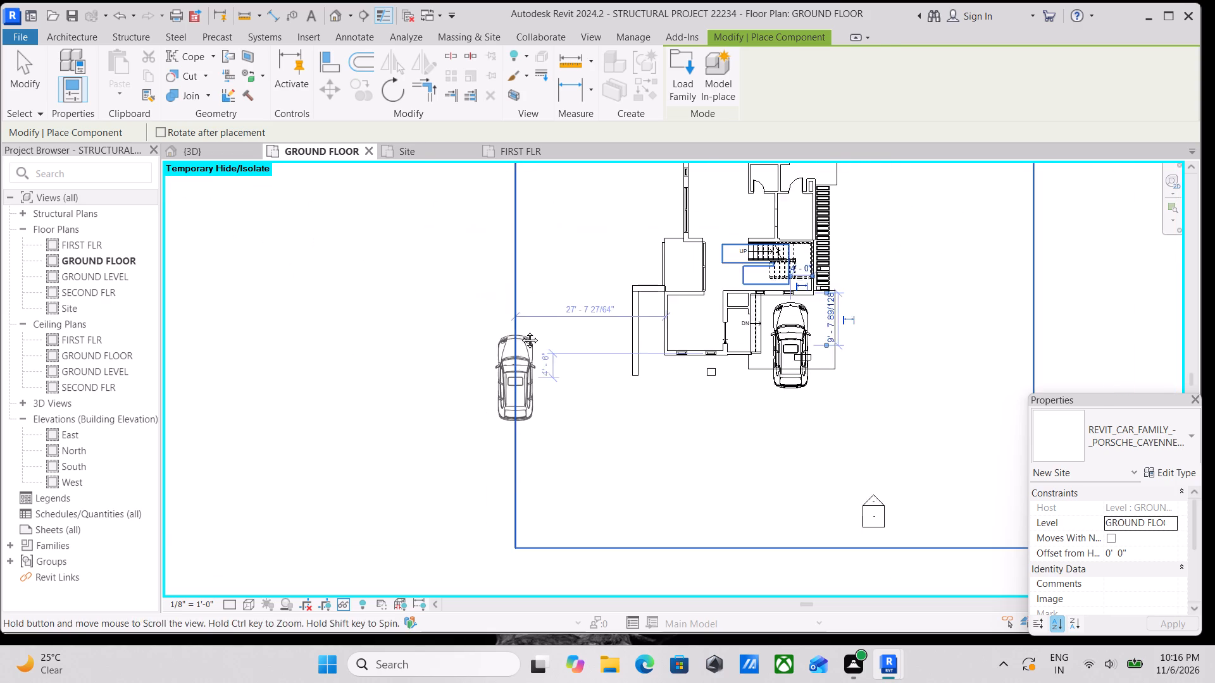
middle_click_drag(520, 331, 524, 312)
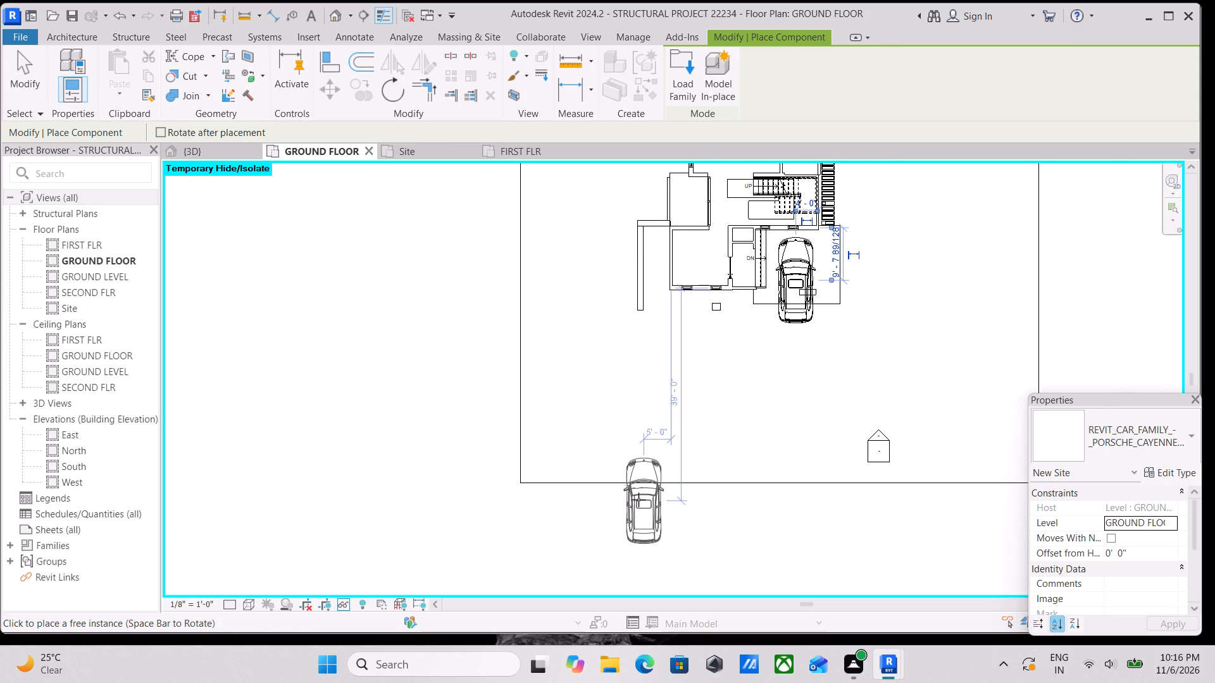
key("space")
left_click(634, 436)
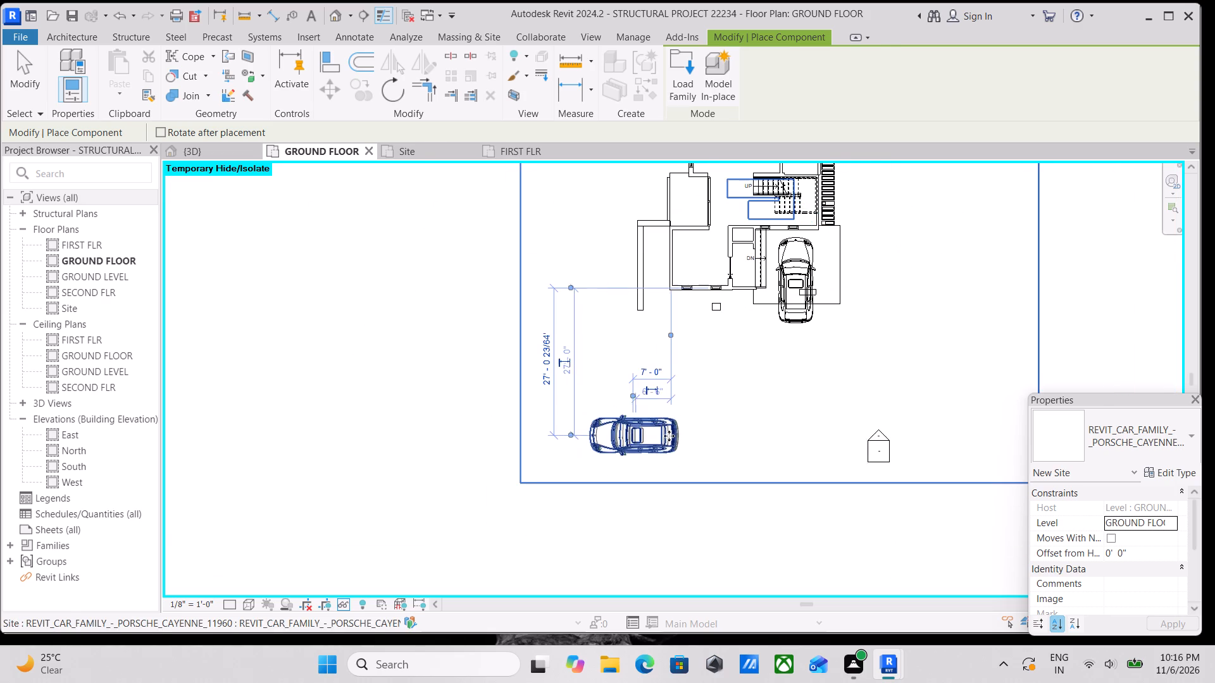
key("Escape")
key("Escape")
key("Escape")
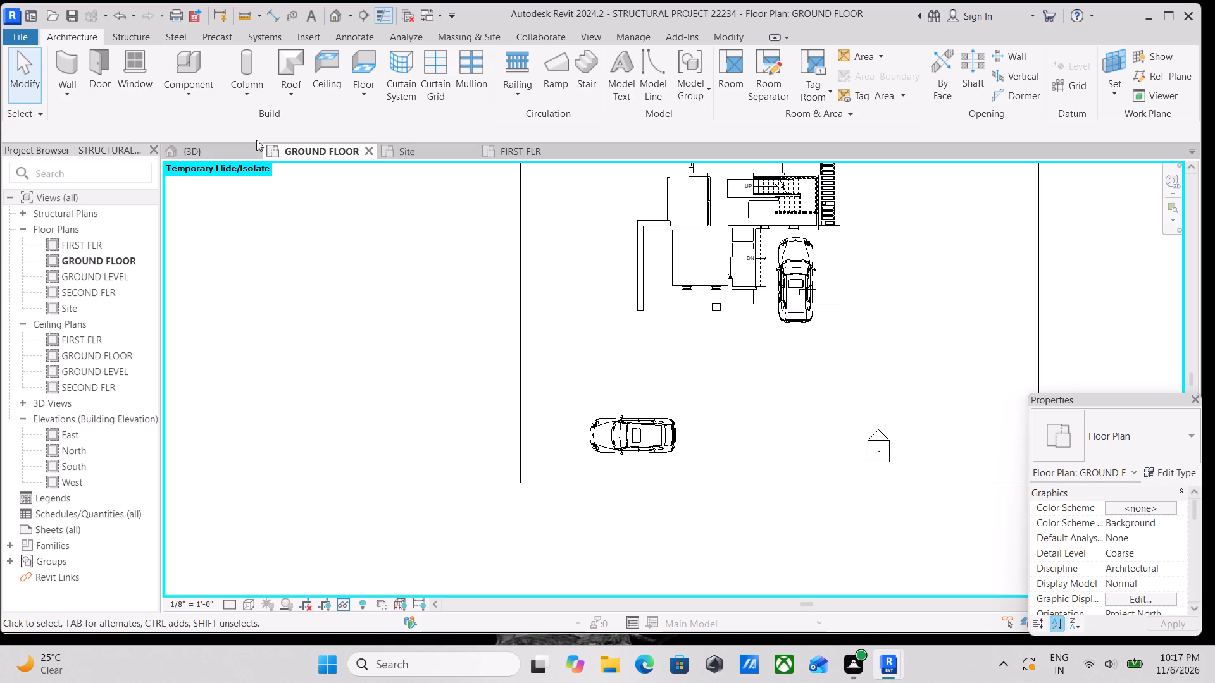
Examine the veranda and front plot in the {3D} view to check the placed cars.
left_click(221, 153)
scroll(630, 372, "down", 2)
middle_click_drag(713, 379, 713, 318)
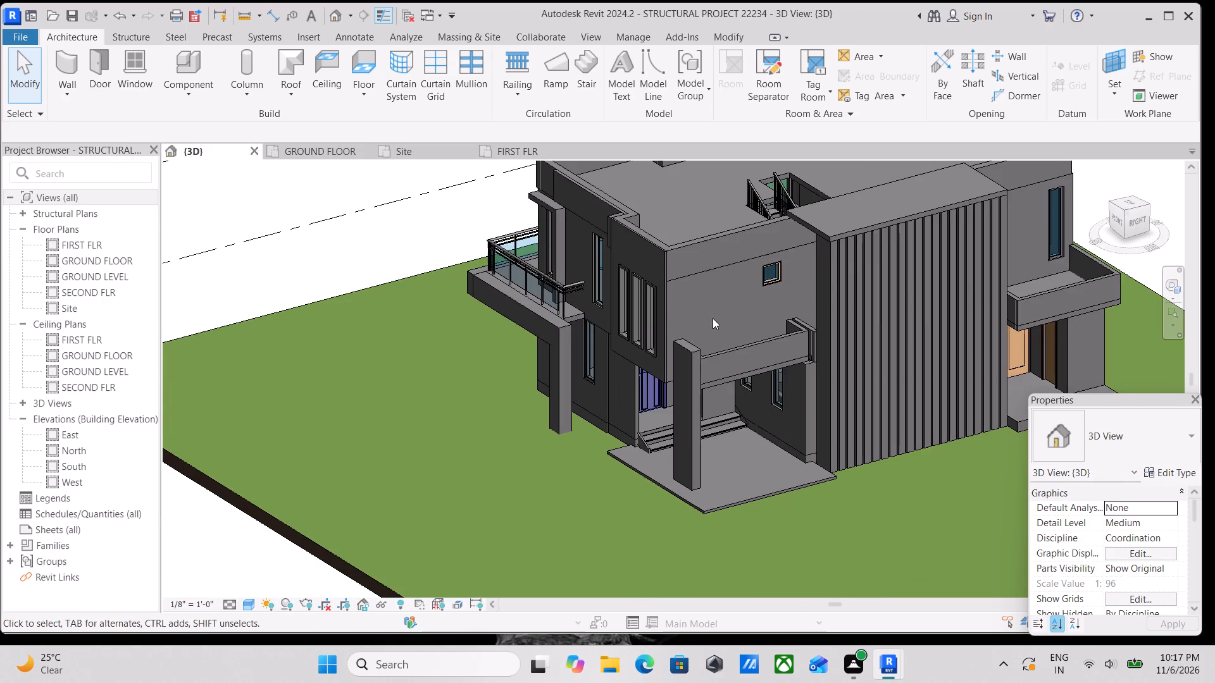
scroll(722, 340, "down", 3)
scroll(795, 375, "down", 2)
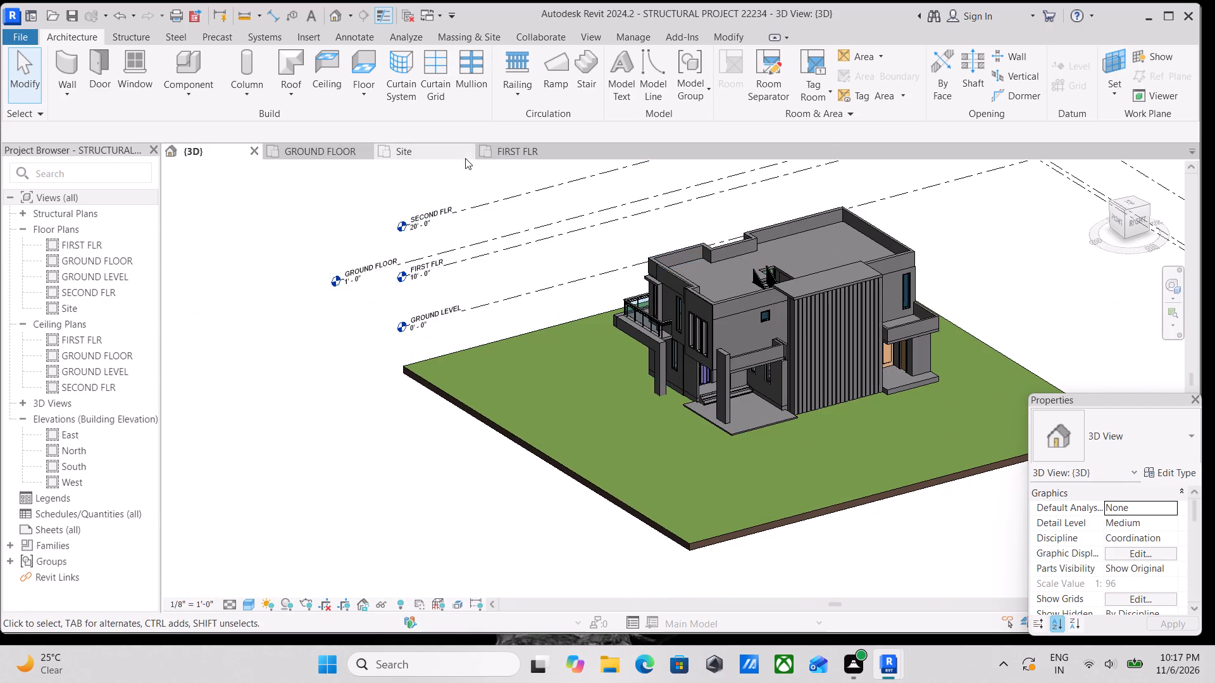
Turn on all model categories in the GROUND FLOOR plan's Visibility/Graphic Overrides and apply them.
left_click(290, 145)
left_click(637, 438)
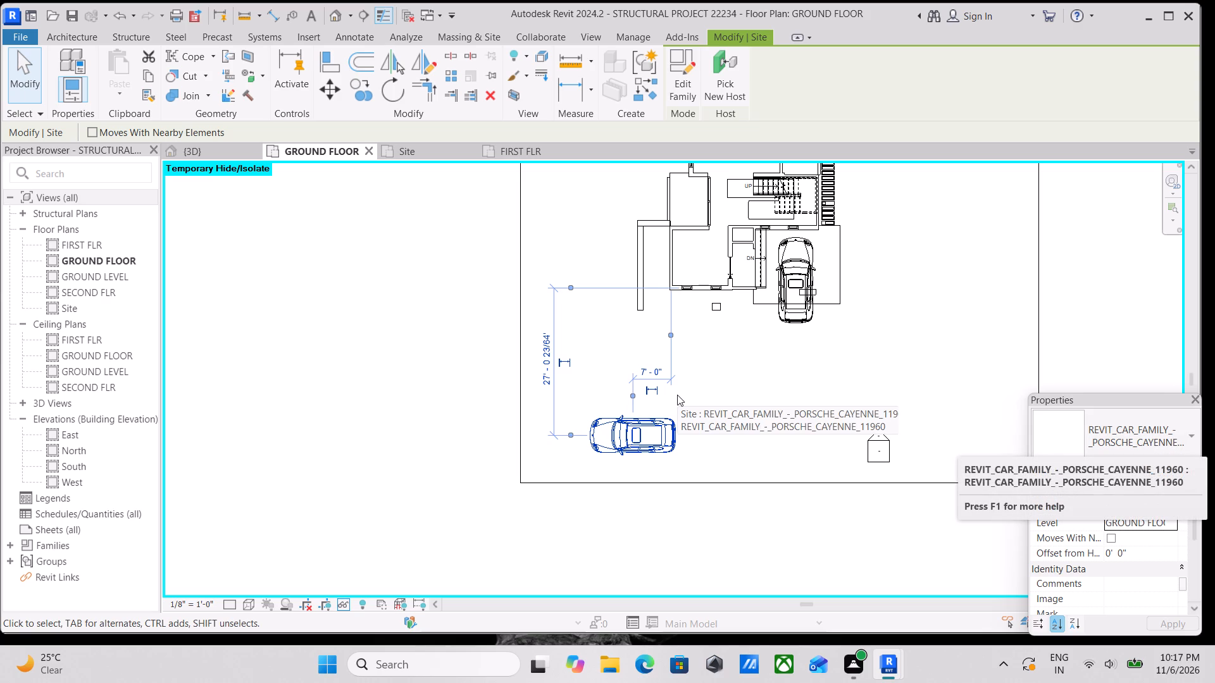
type("VV")
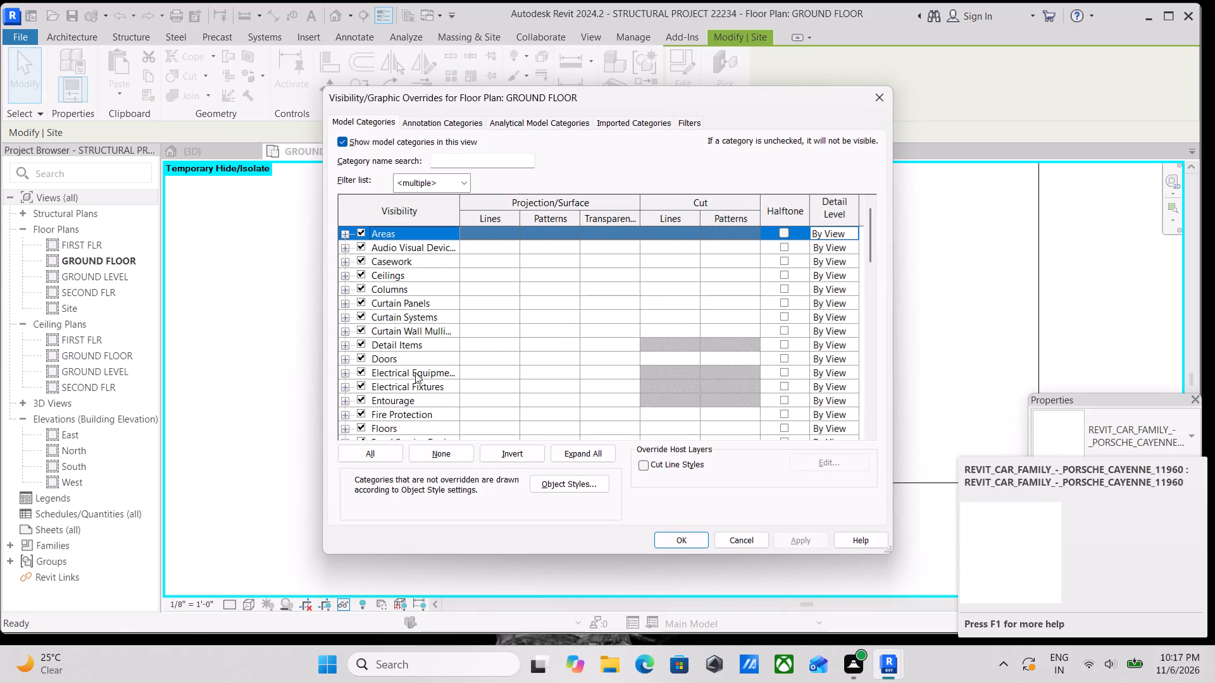
left_click(371, 451)
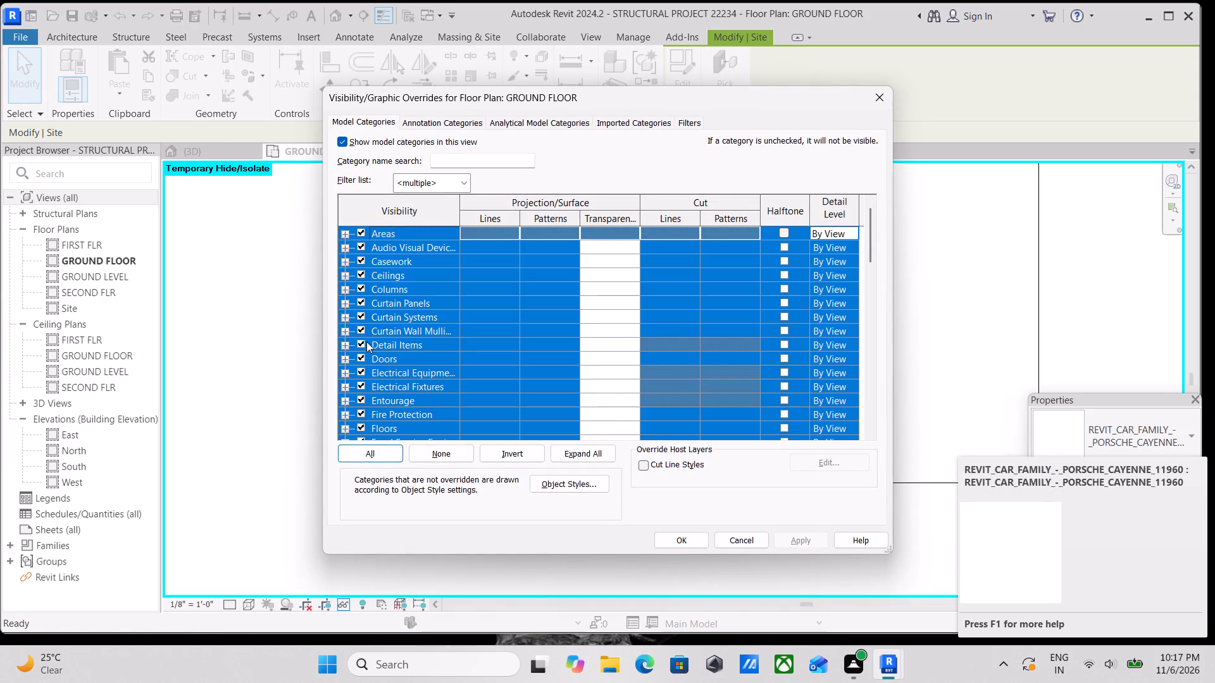
left_click(363, 340)
left_click(363, 342)
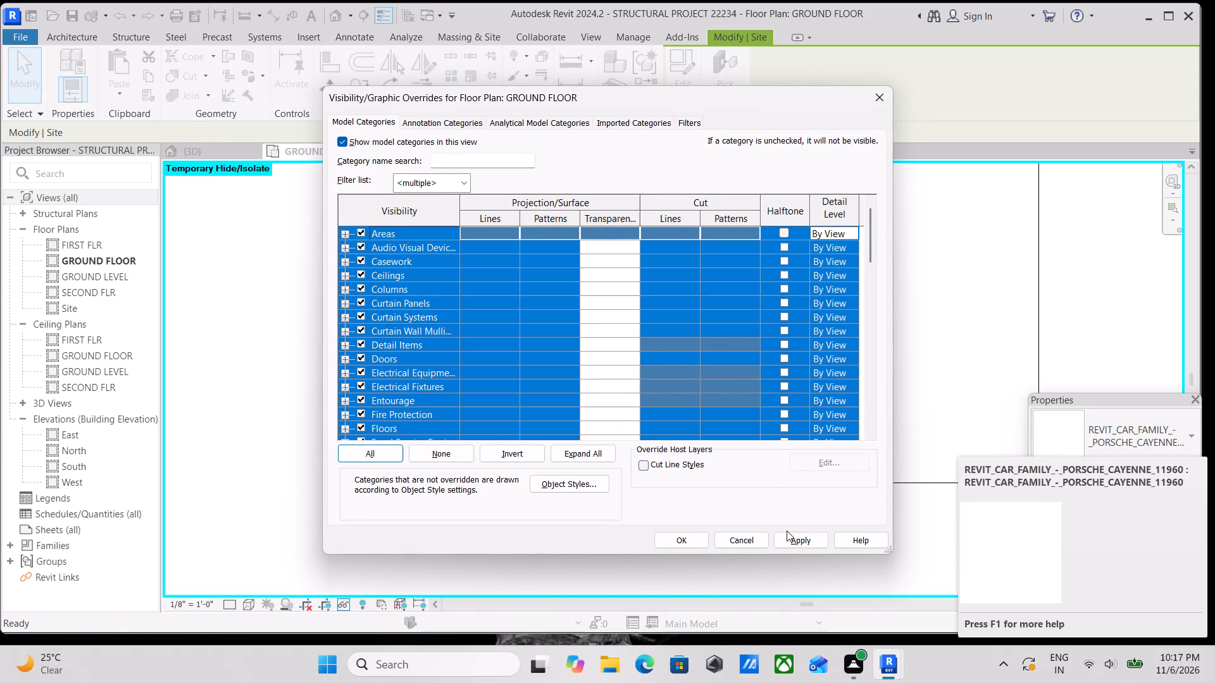
left_click(795, 538)
left_click(657, 540)
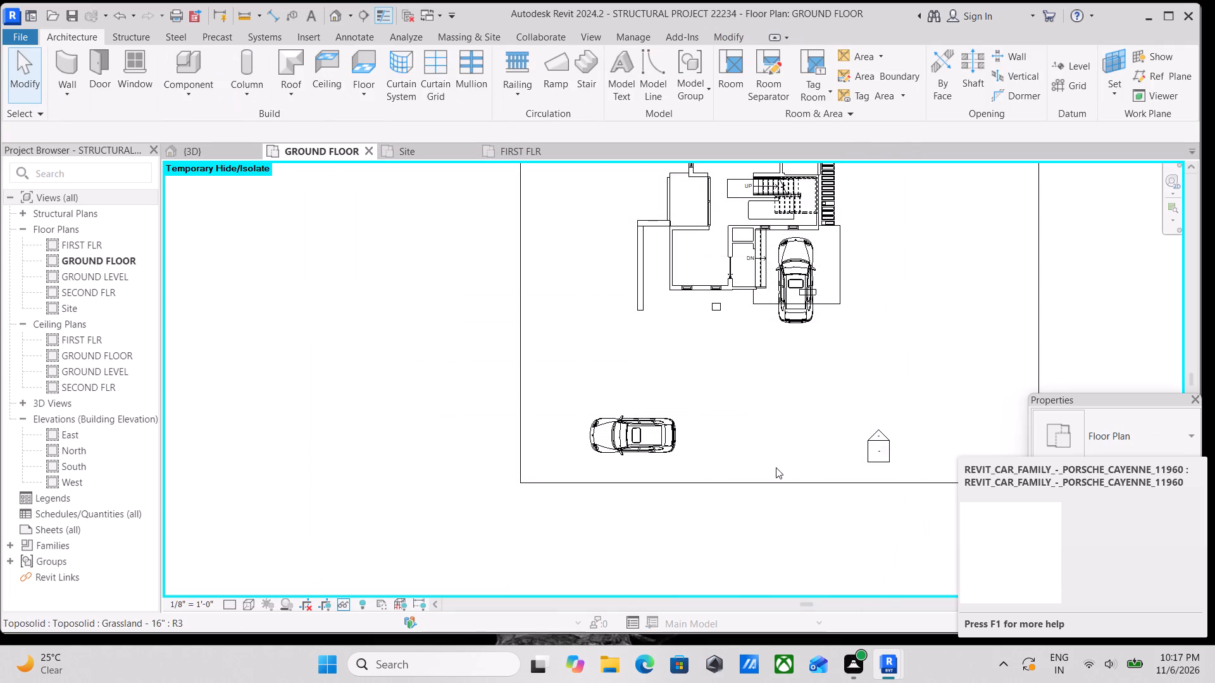
Delete both Porsche Cayenne cars in the GROUND FLOOR plan, on the veranda floor and on the front plot.
left_click(189, 145)
left_click(392, 147)
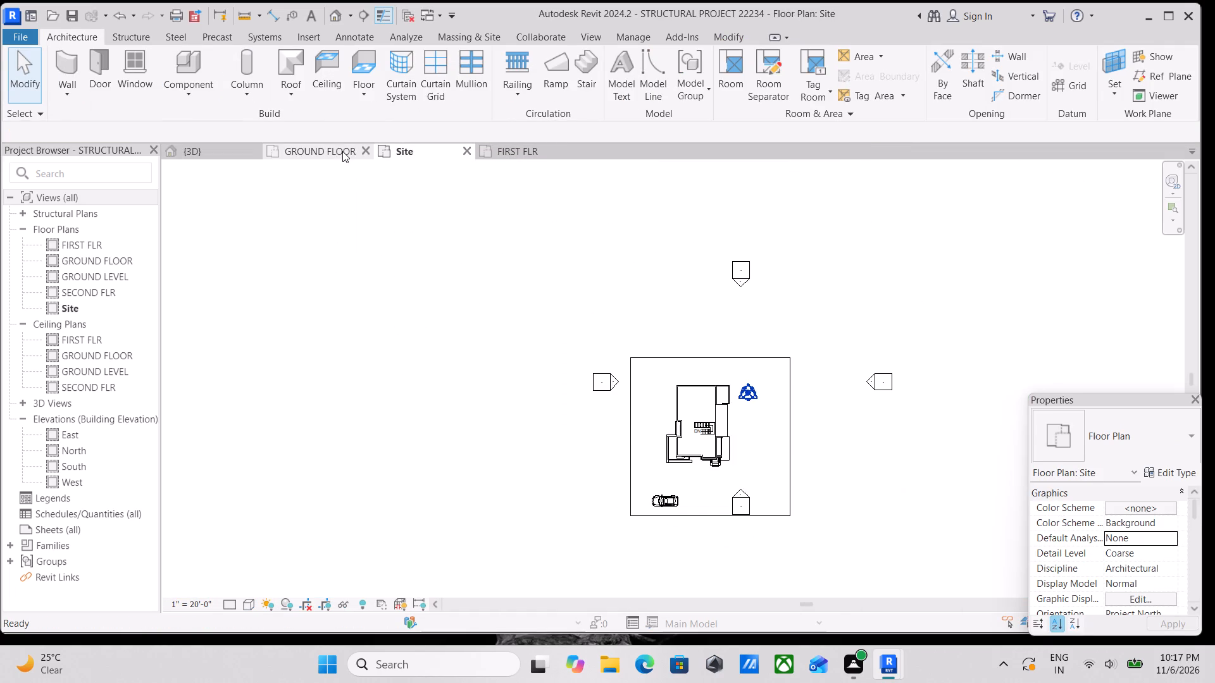
left_click(332, 150)
scroll(646, 199, "up", 3)
scroll(850, 331, "up", 1)
middle_click_drag(857, 314, 796, 242)
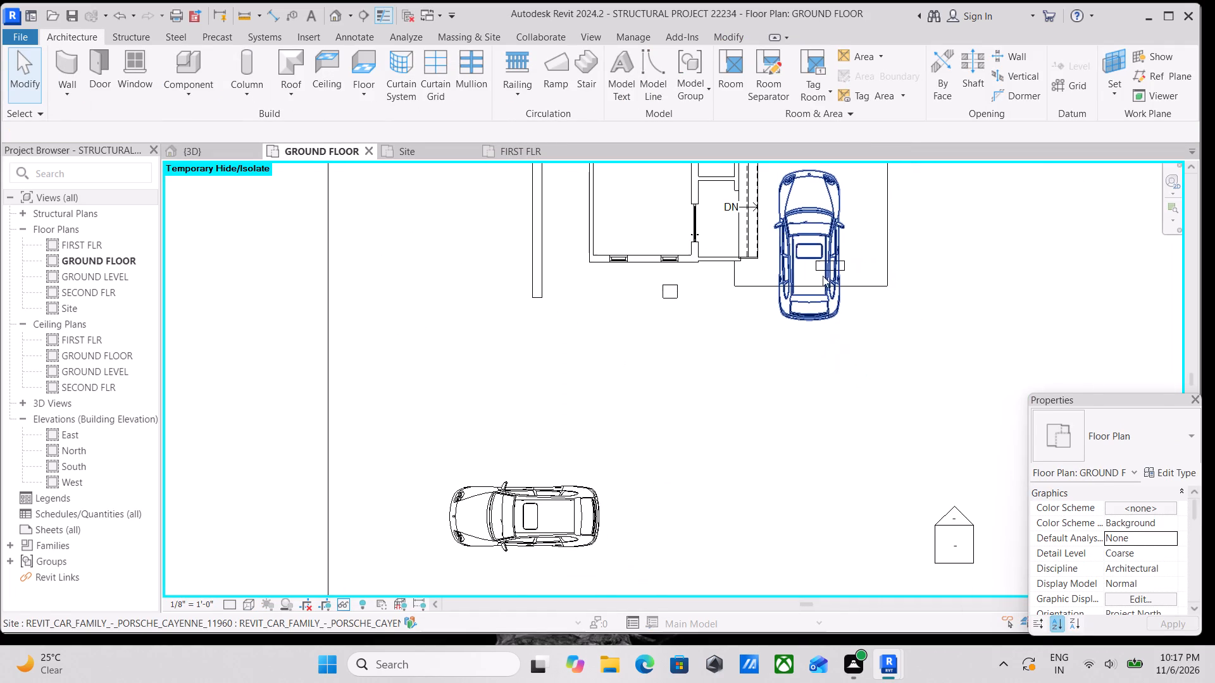
left_click(810, 300)
right_click(810, 300)
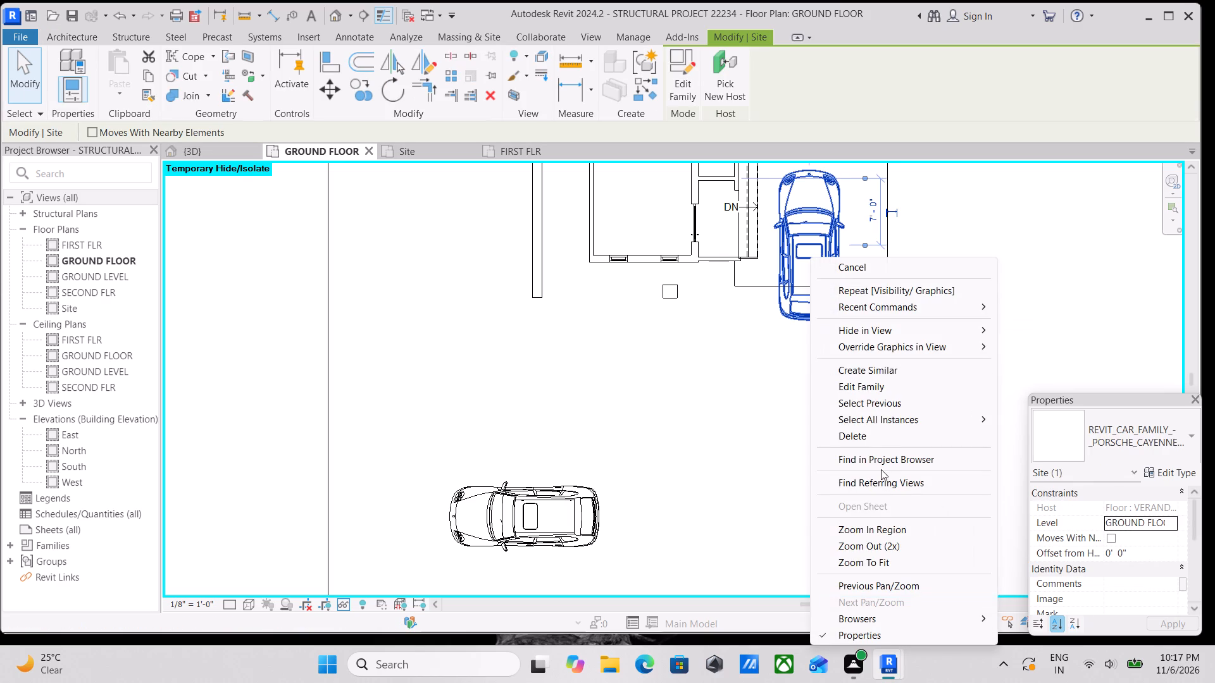
left_click(875, 431)
left_click(534, 493)
right_click(535, 493)
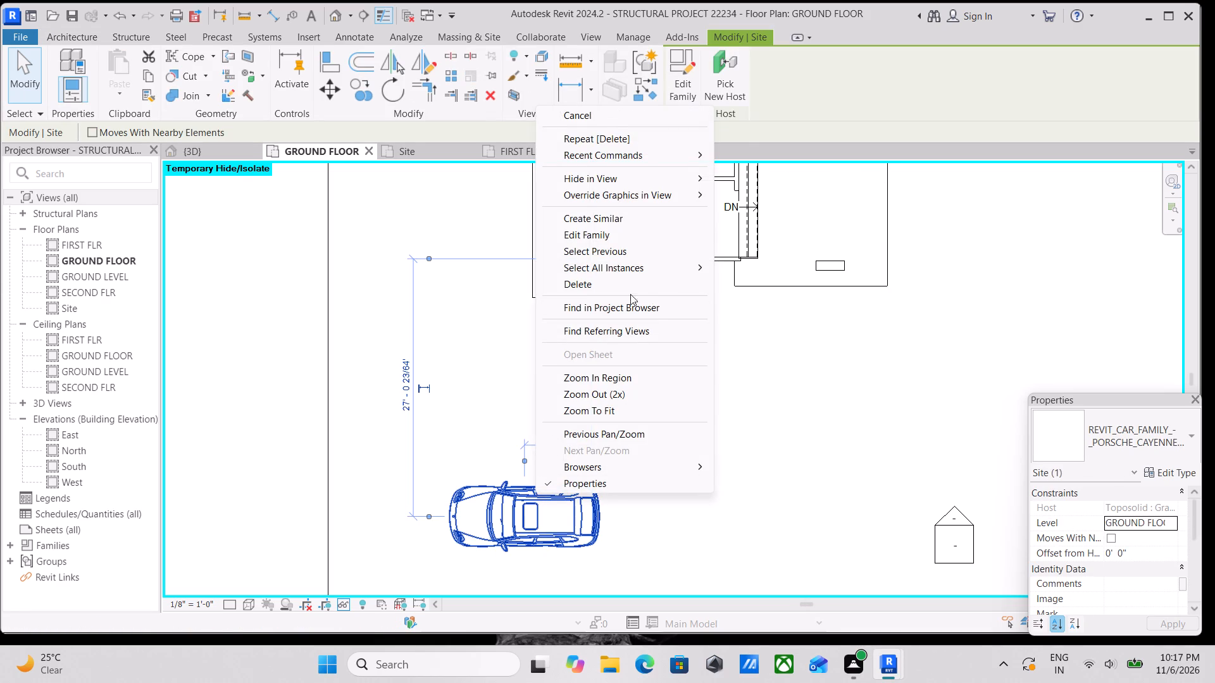
left_click(578, 280)
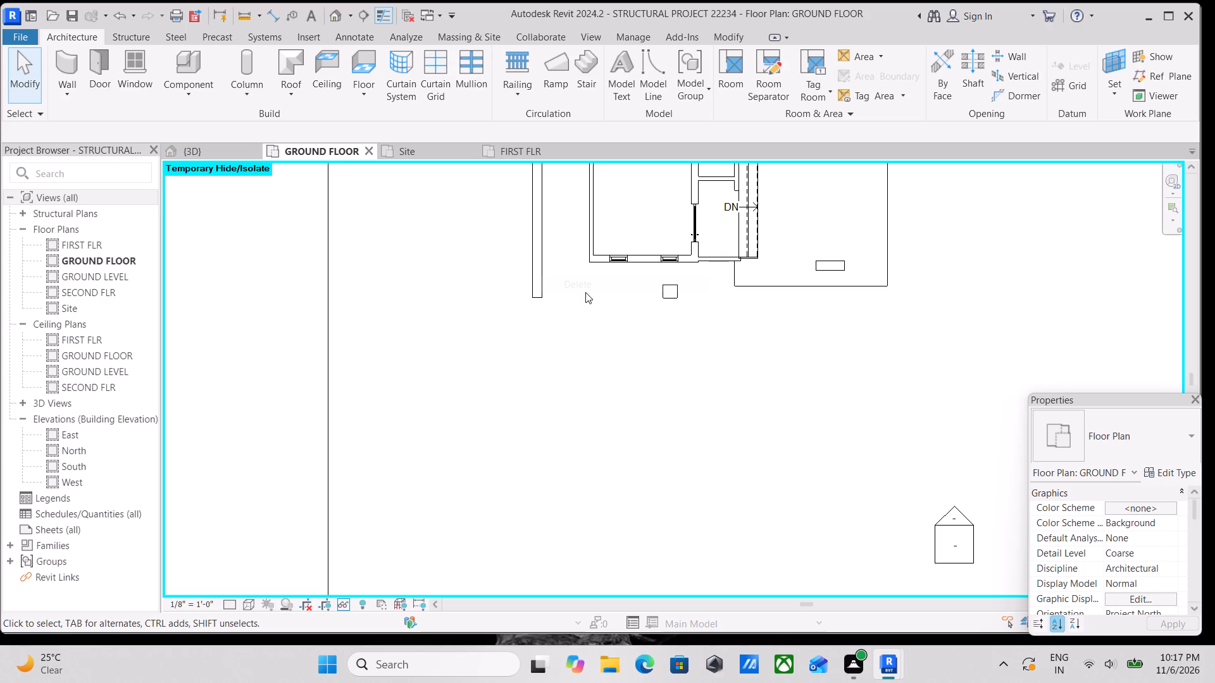
Examine the veranda area in the GROUND FLOOR plan and the house and plot in the {3D} view.
scroll(585, 297, "up", 3)
scroll(585, 297, "down", 3)
middle_click_drag(585, 297, 564, 354)
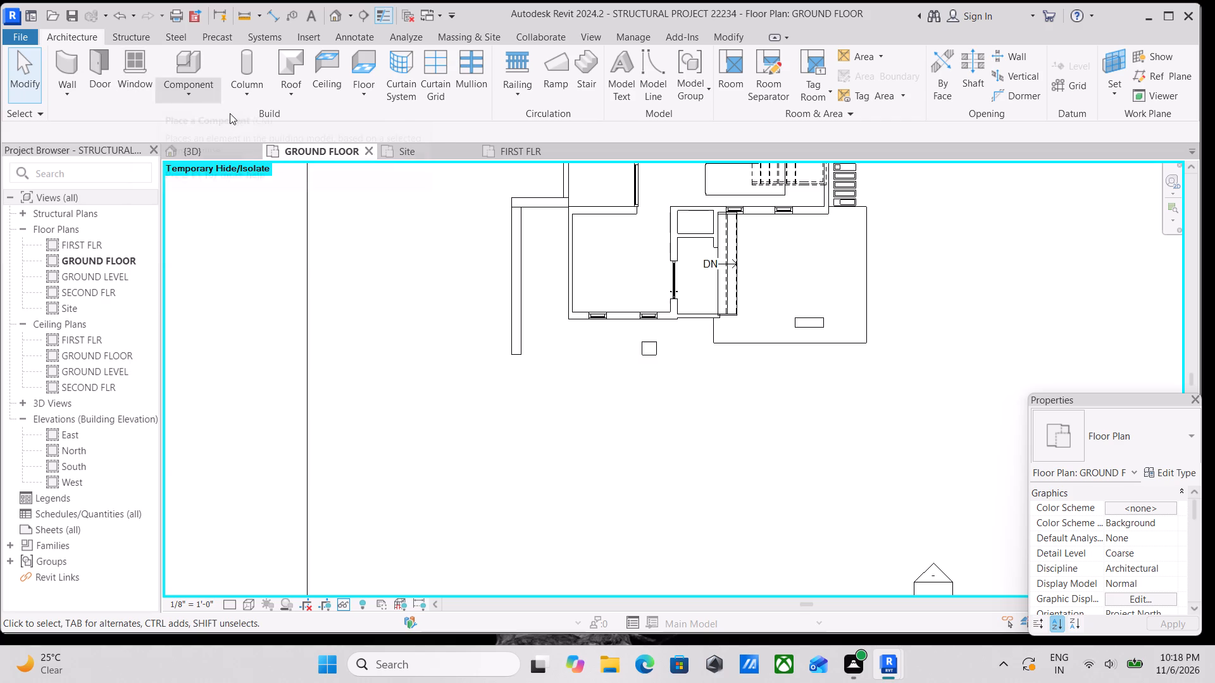
scroll(844, 410, "up", 1)
middle_click_drag(797, 397, 784, 481)
scroll(783, 483, "up", 1)
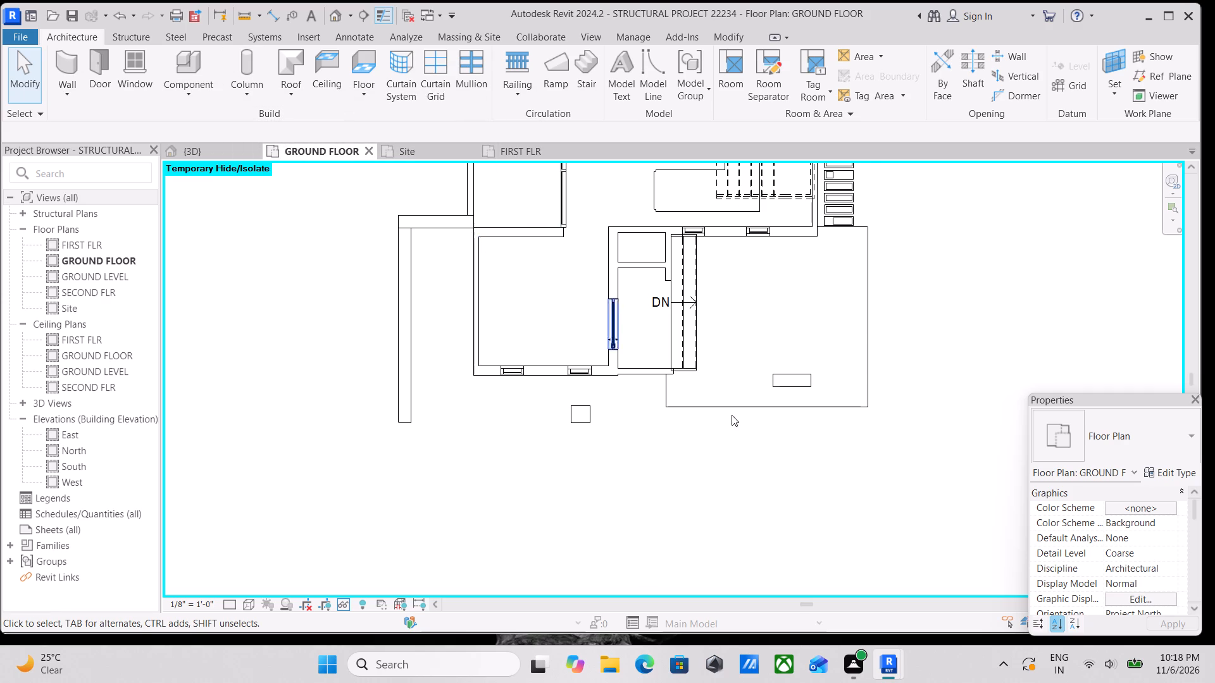
scroll(857, 483, "up", 2)
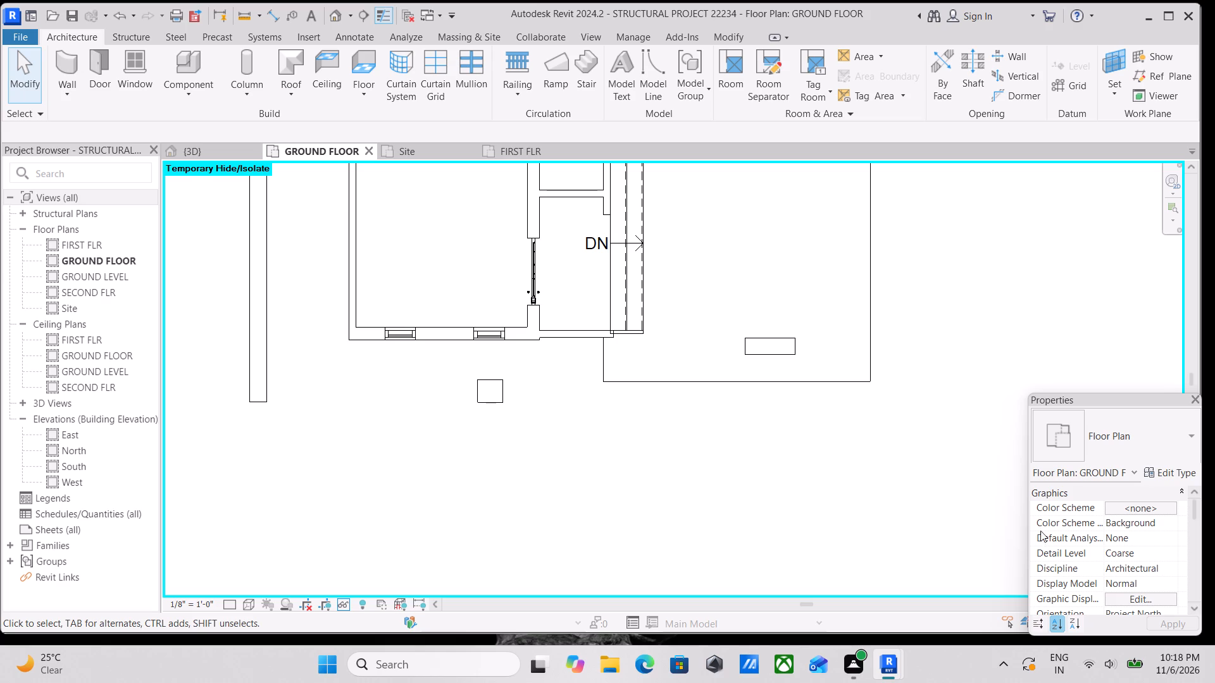
scroll(680, 434, "down", 3)
left_click(193, 151)
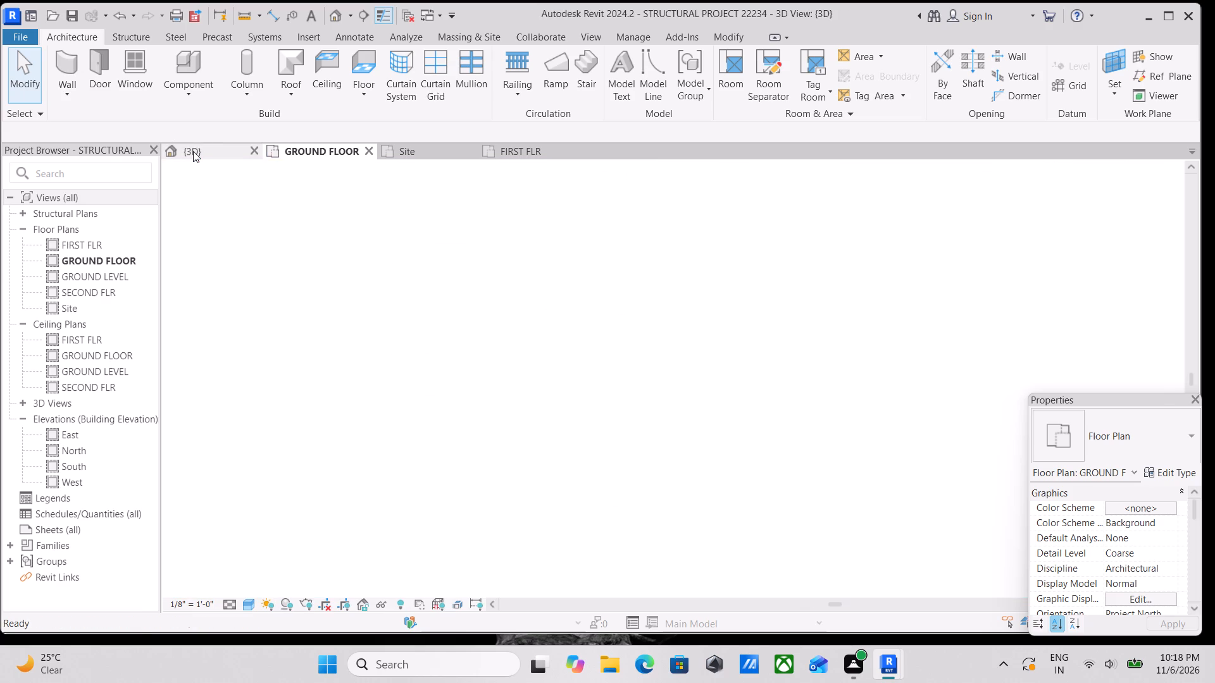
scroll(830, 462, "down", 4)
middle_click_drag(797, 449, 960, 543, "shift")
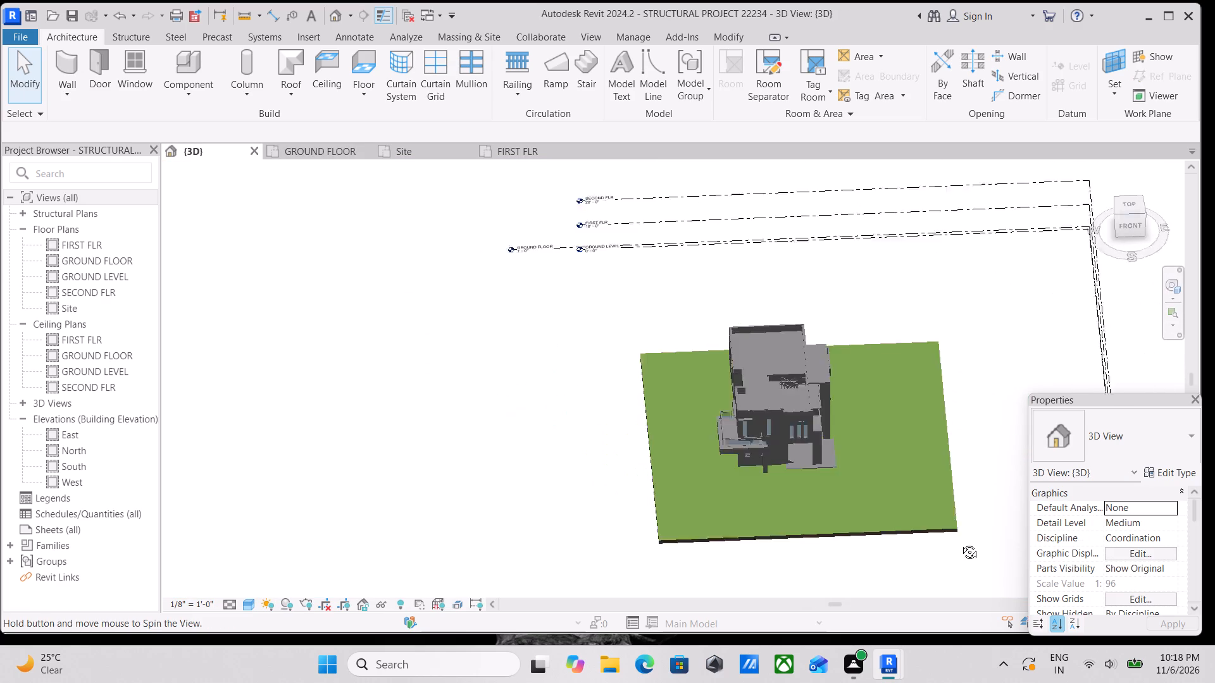
middle_click_drag(960, 543, 962, 544, "shift")
middle_click_drag(896, 494, 939, 555, "shift")
scroll(425, 38, "up", 2)
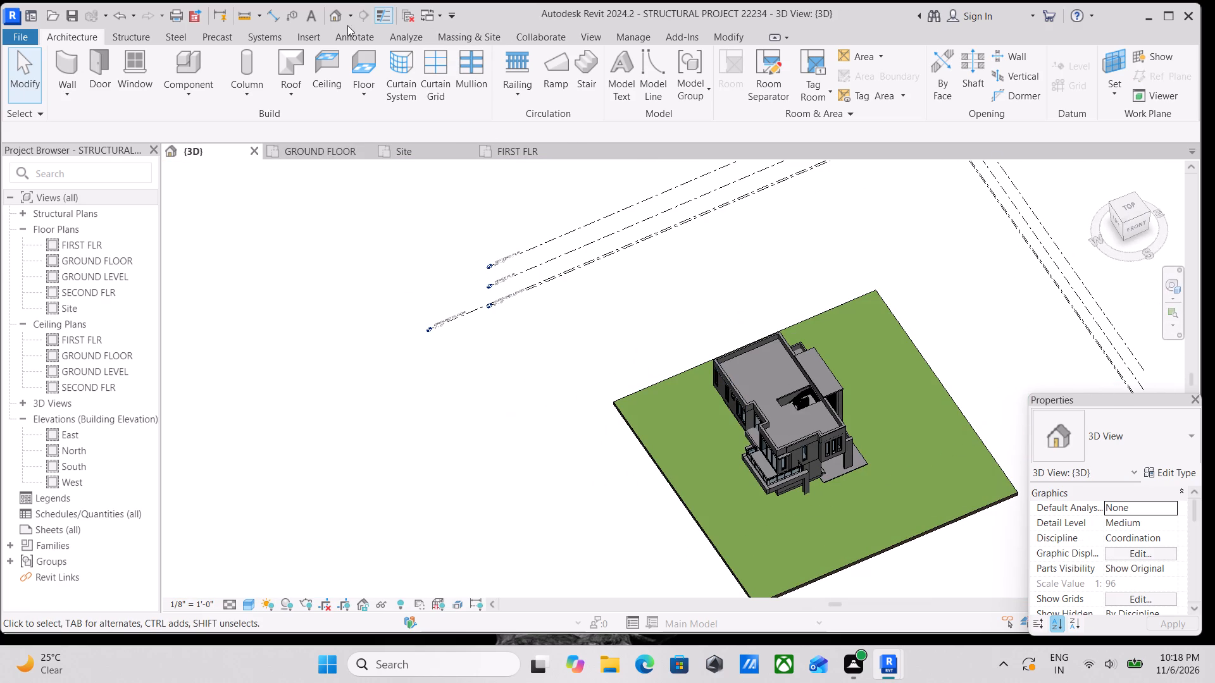
Load the 3d_car_An_off-road_jeep_5340 family from the cars folder into the project.
left_click(314, 31)
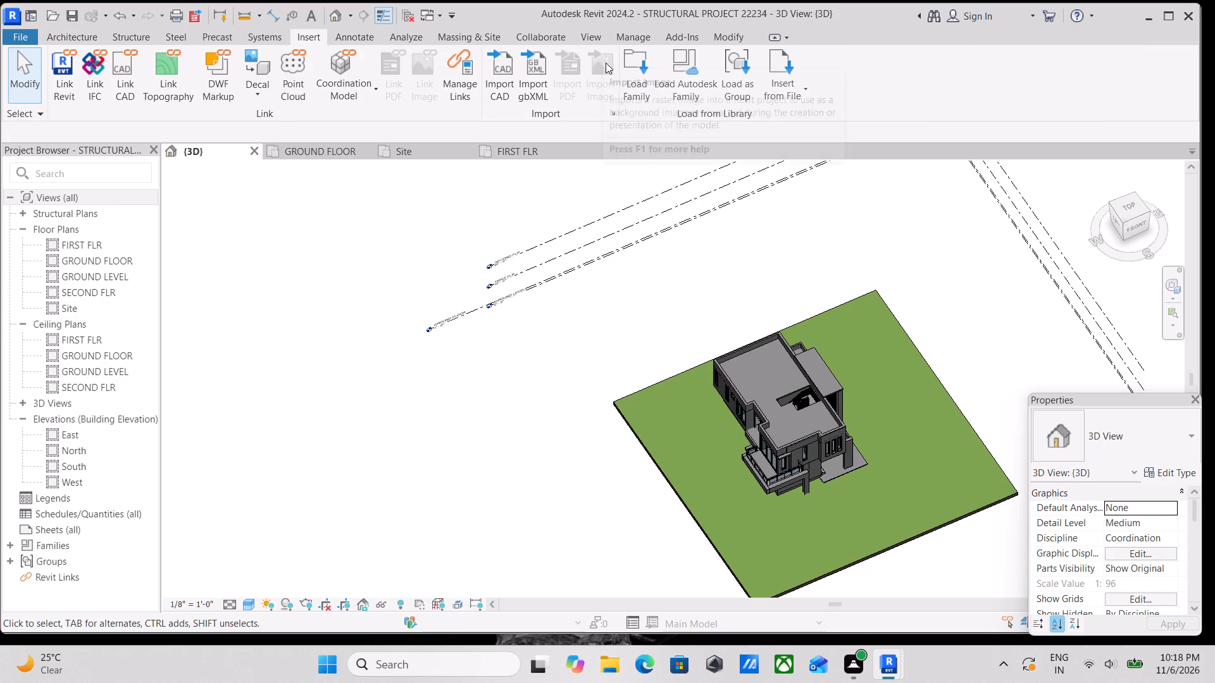
left_click(639, 73)
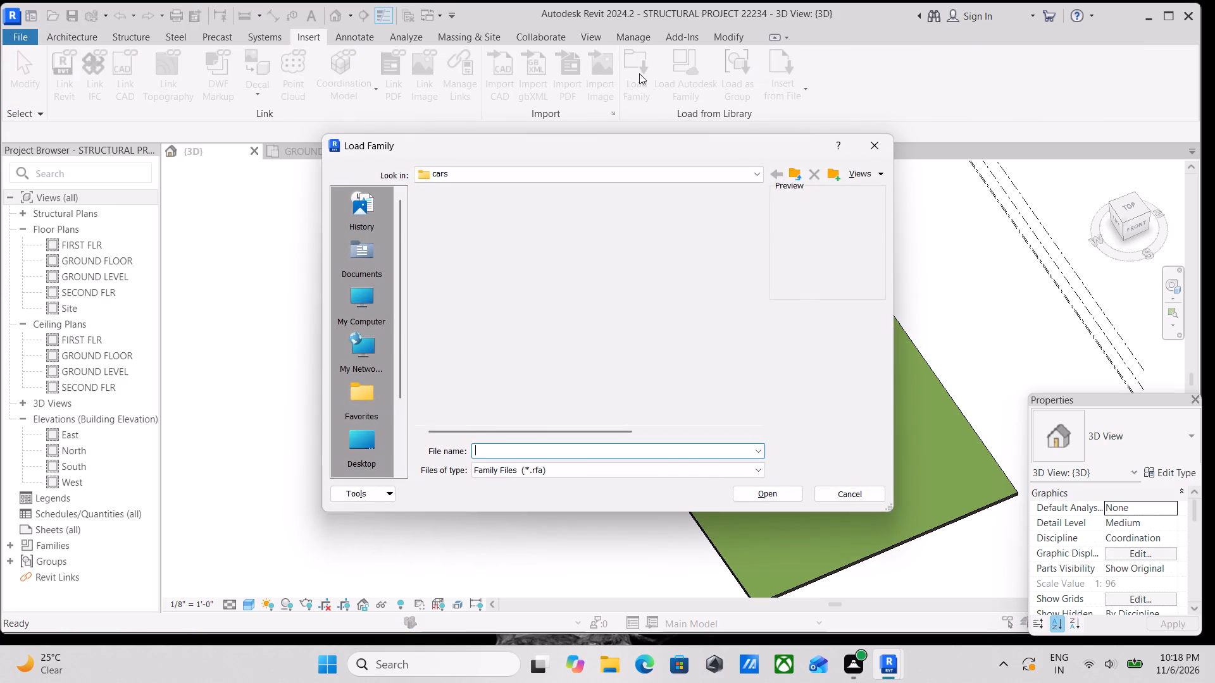
left_click(462, 222)
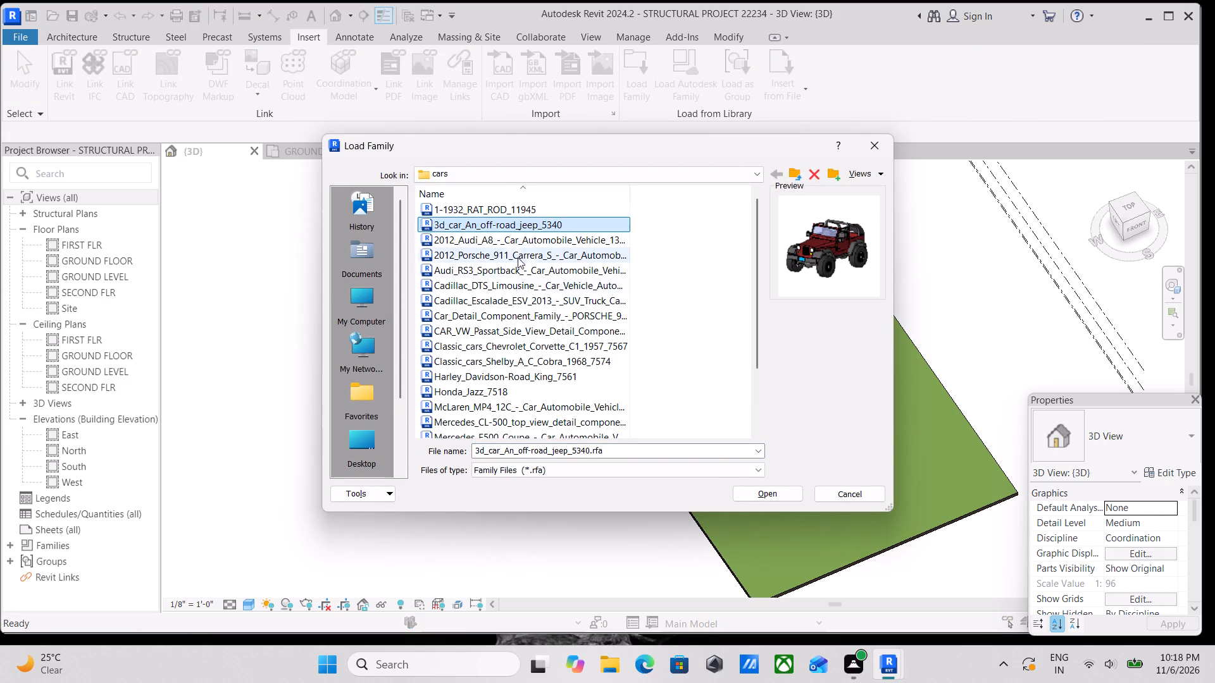
left_click(489, 305)
left_click(493, 276)
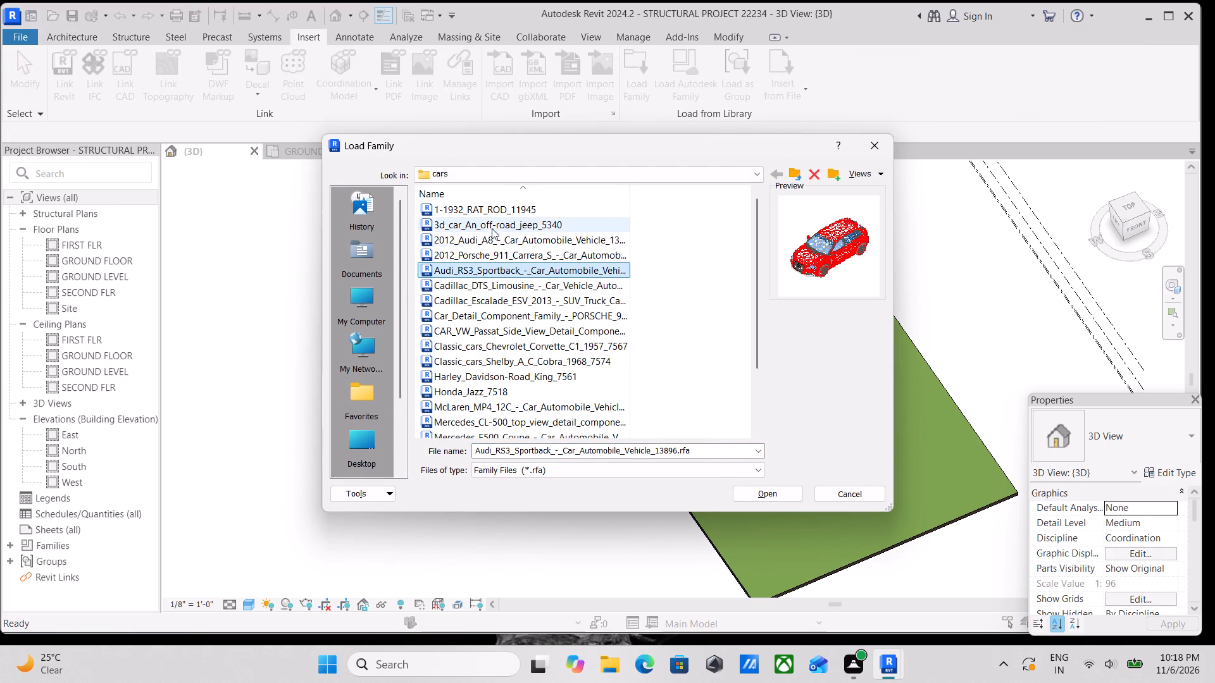
left_click(489, 225)
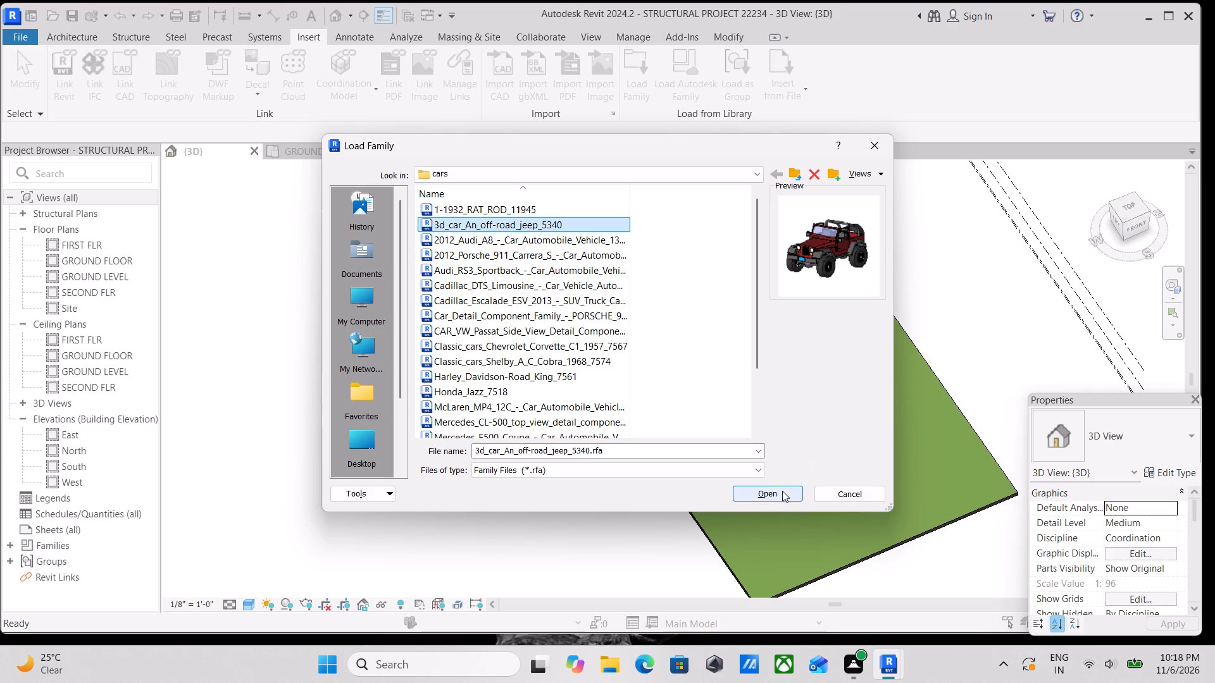
left_click(780, 493)
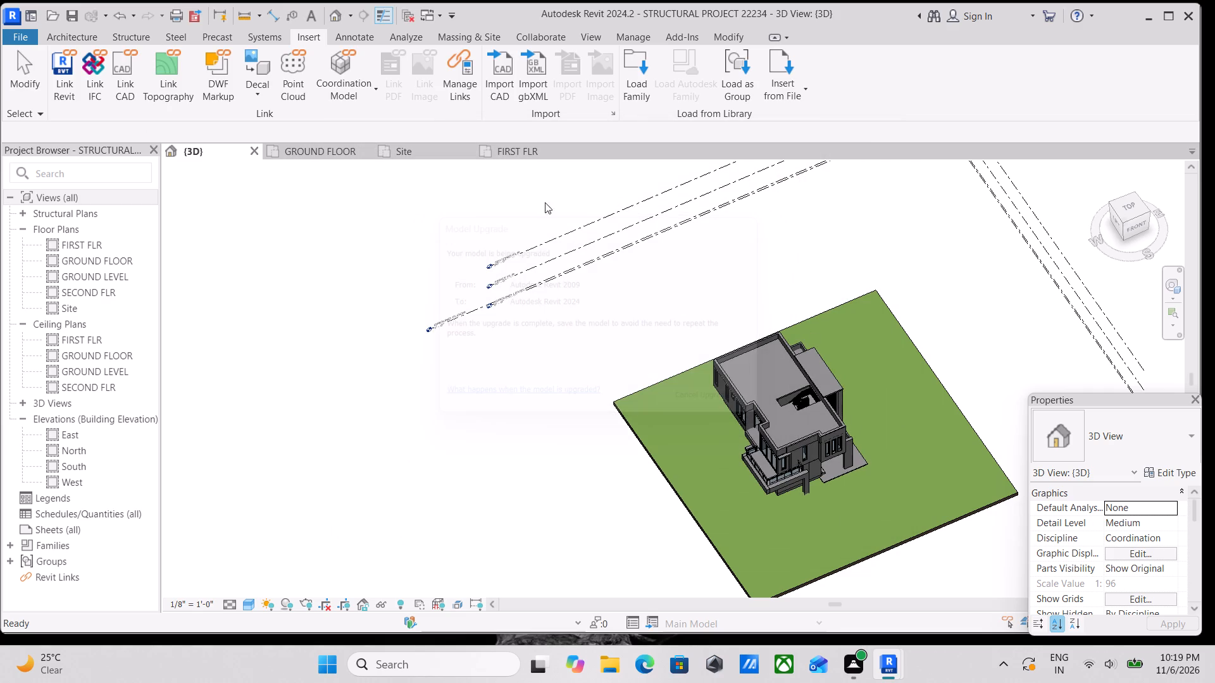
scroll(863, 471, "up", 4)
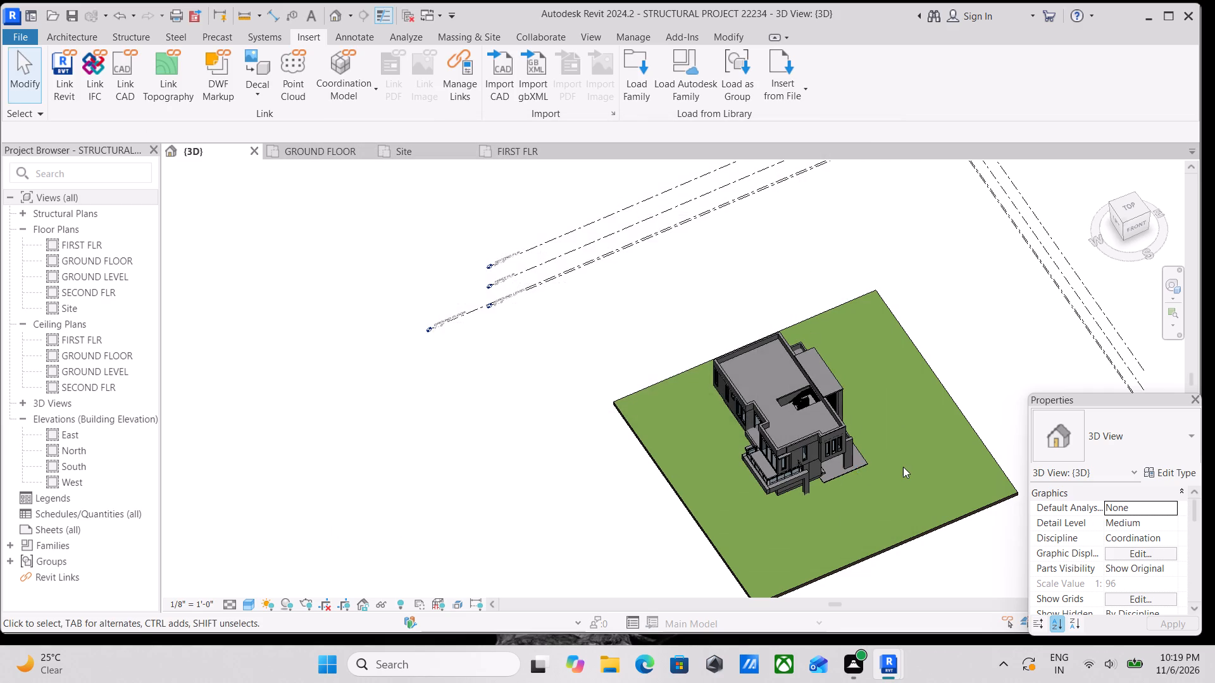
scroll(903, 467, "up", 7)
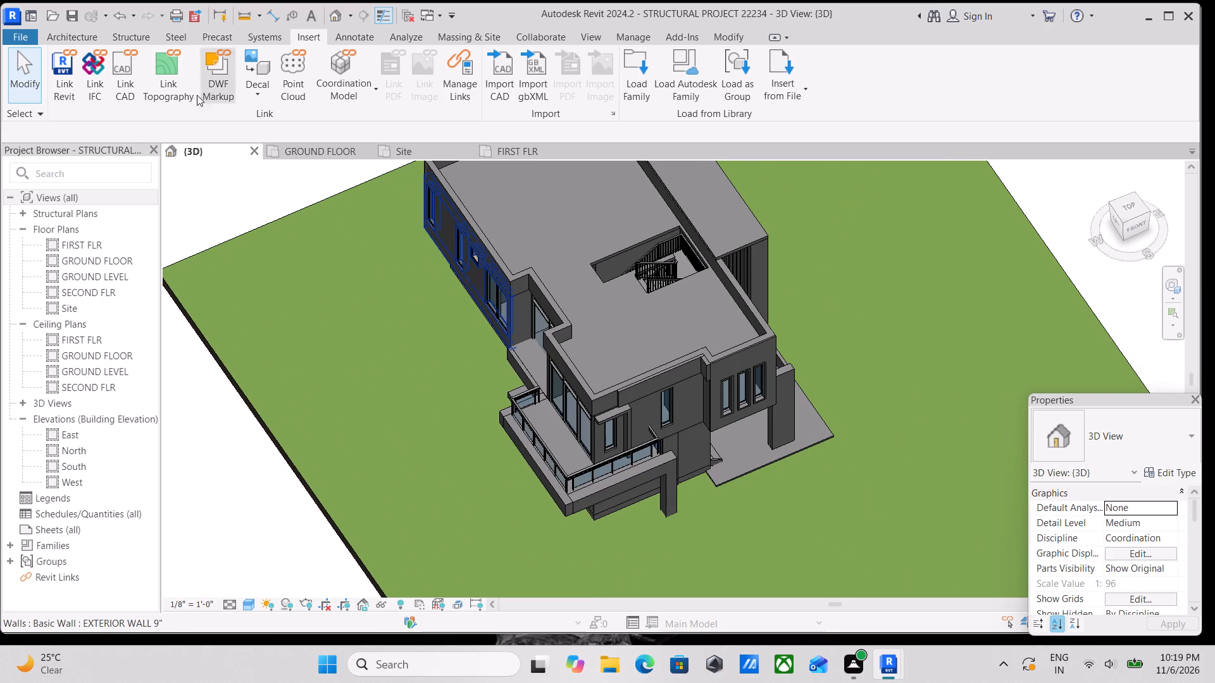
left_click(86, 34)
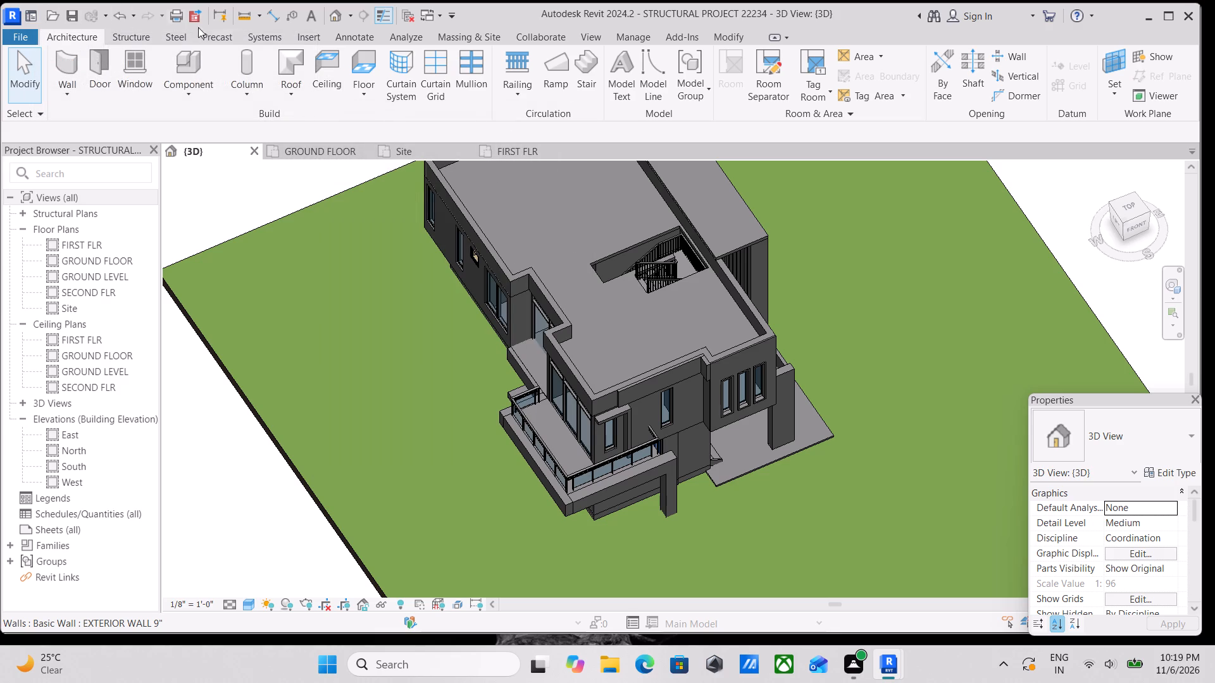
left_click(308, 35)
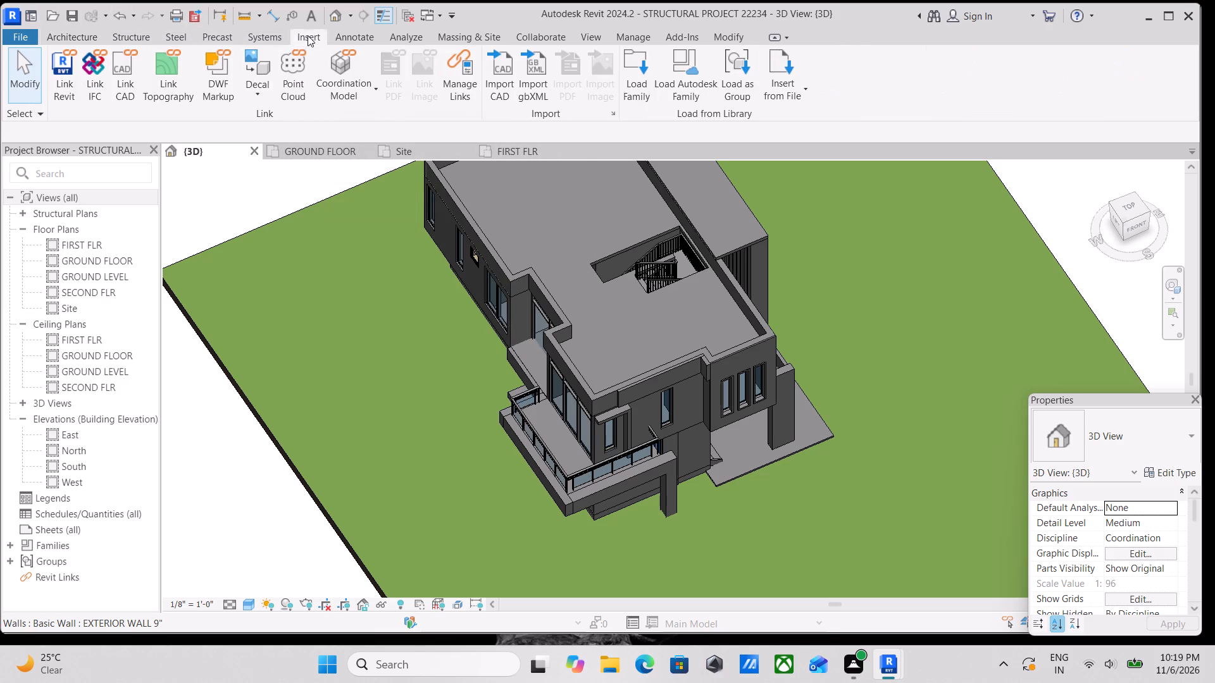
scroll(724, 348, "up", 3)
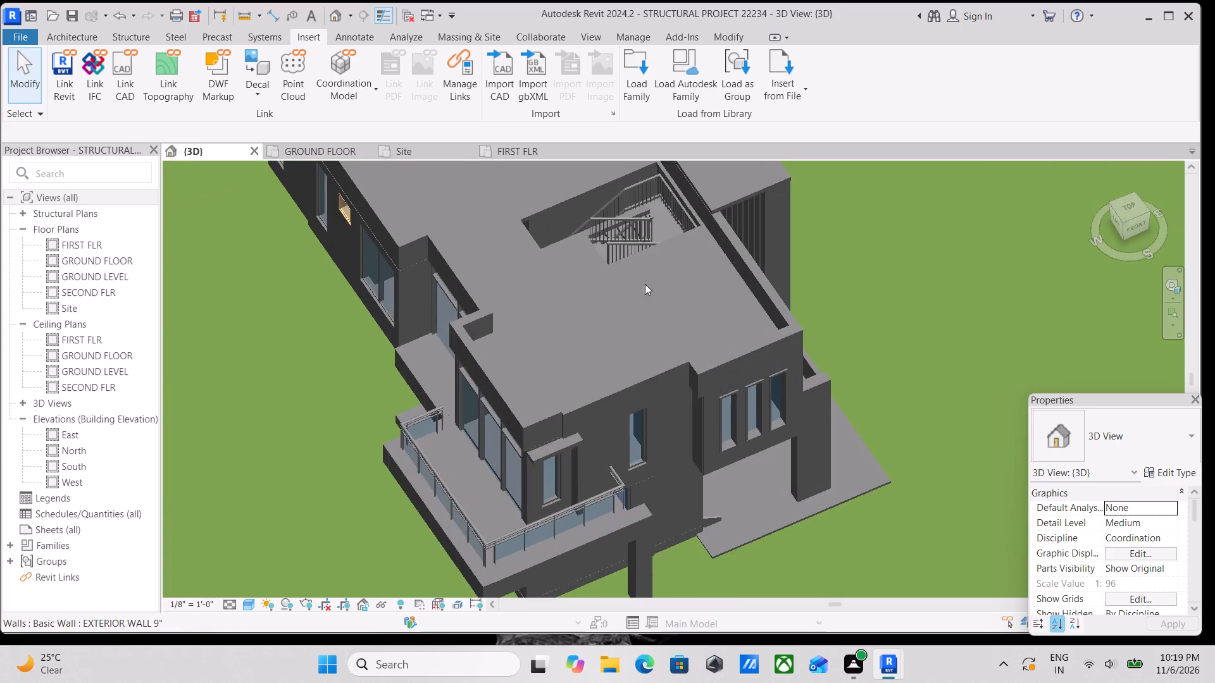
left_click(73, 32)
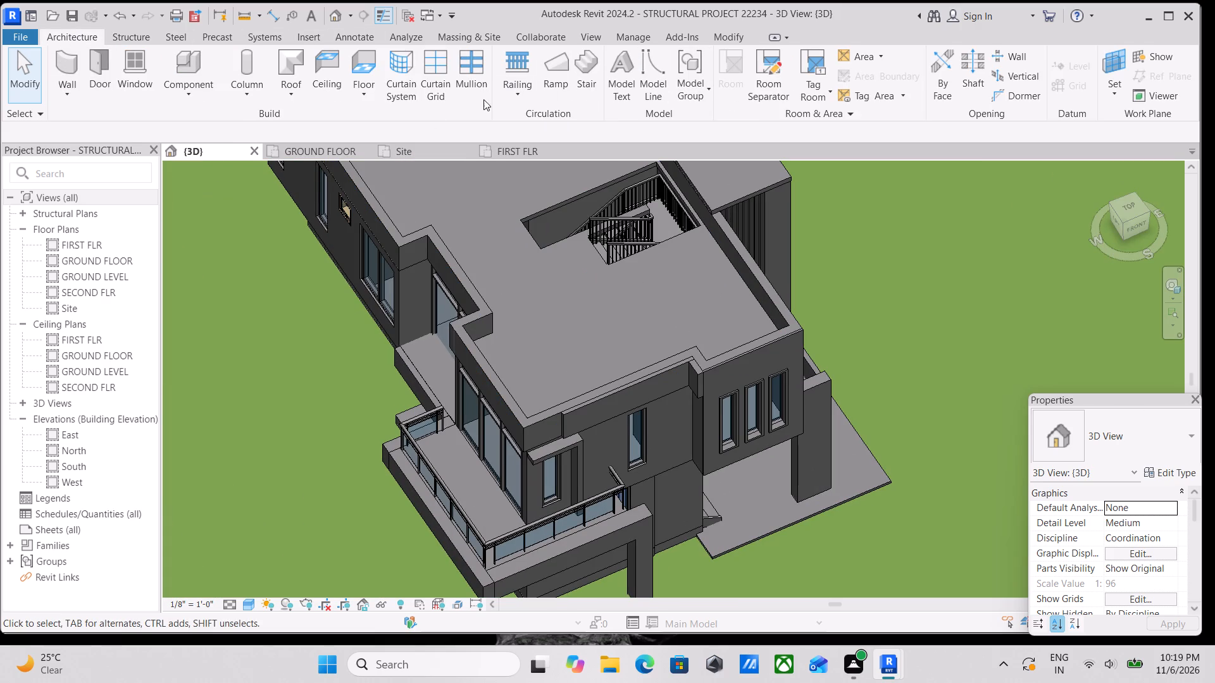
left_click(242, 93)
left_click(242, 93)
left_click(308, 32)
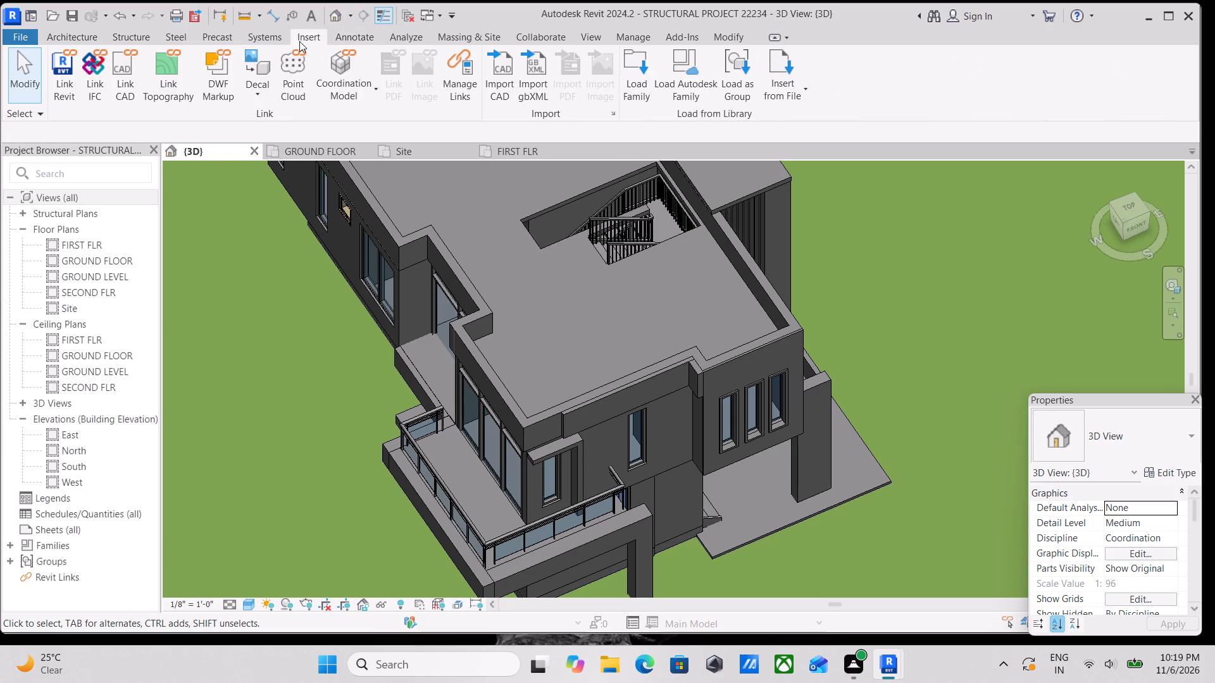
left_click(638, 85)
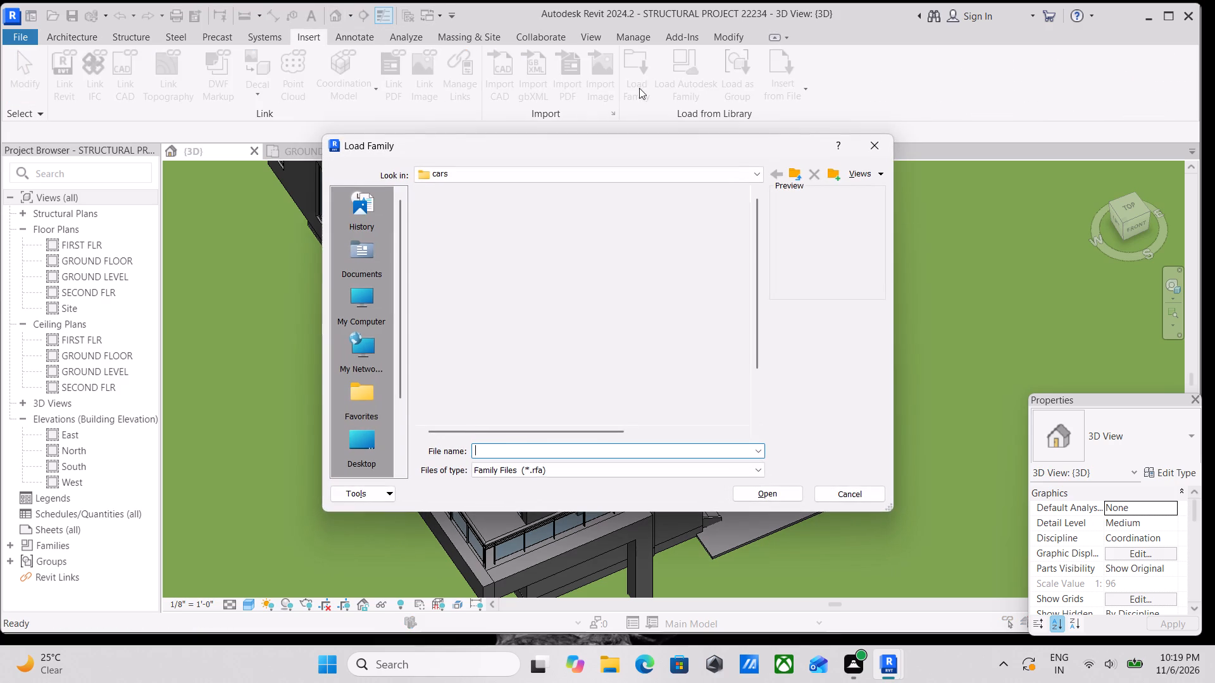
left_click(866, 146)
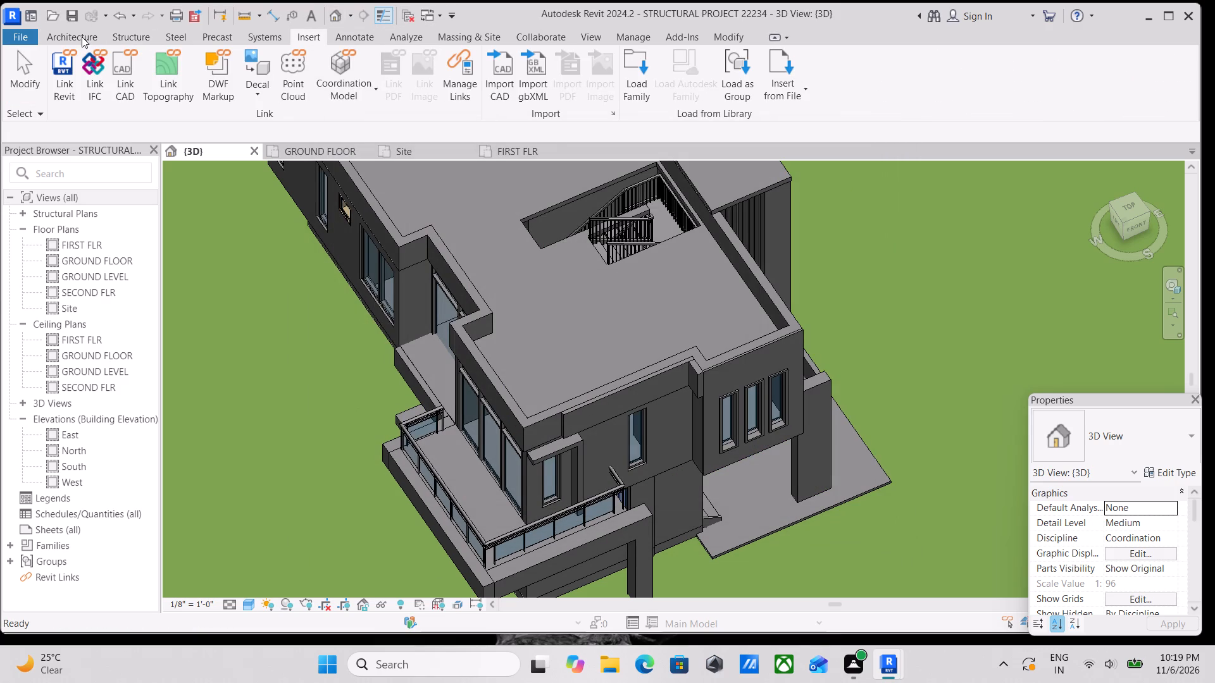
Place a 3d_car_An_off-road_jeep_5340 component on the lawn beside the veranda floor in the {3D} view.
left_click(82, 37)
left_click(189, 92)
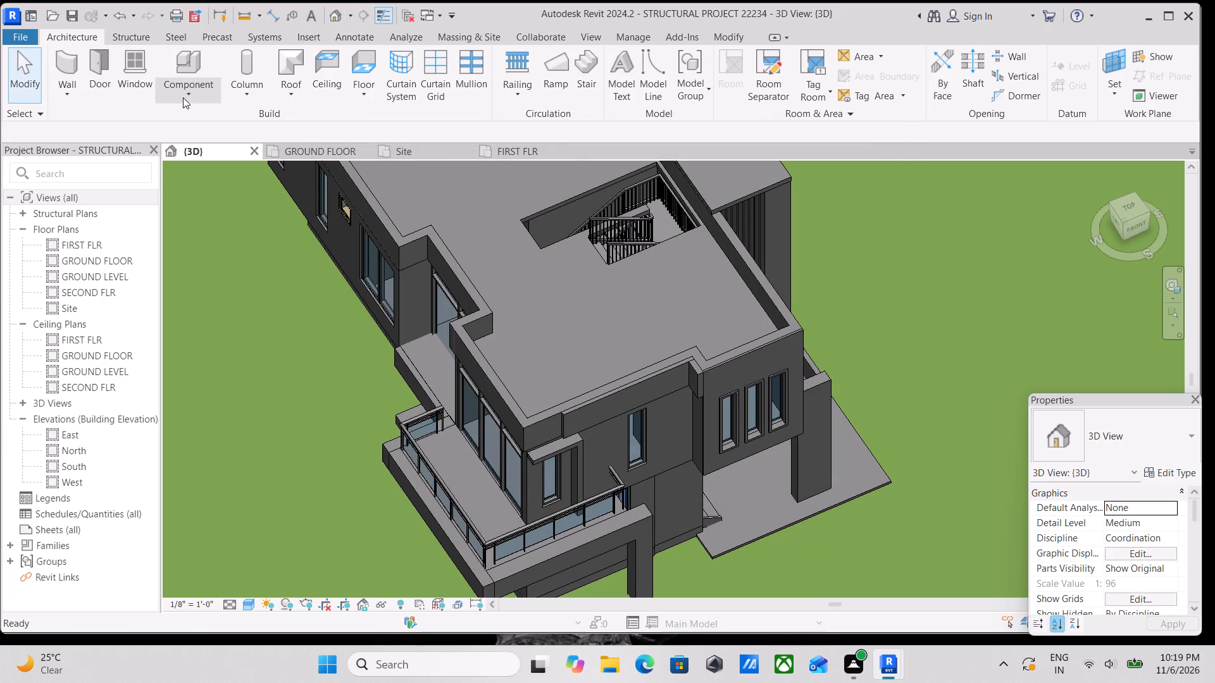
left_click(187, 115)
scroll(508, 298, "down", 4)
middle_click_drag(507, 282, 505, 176)
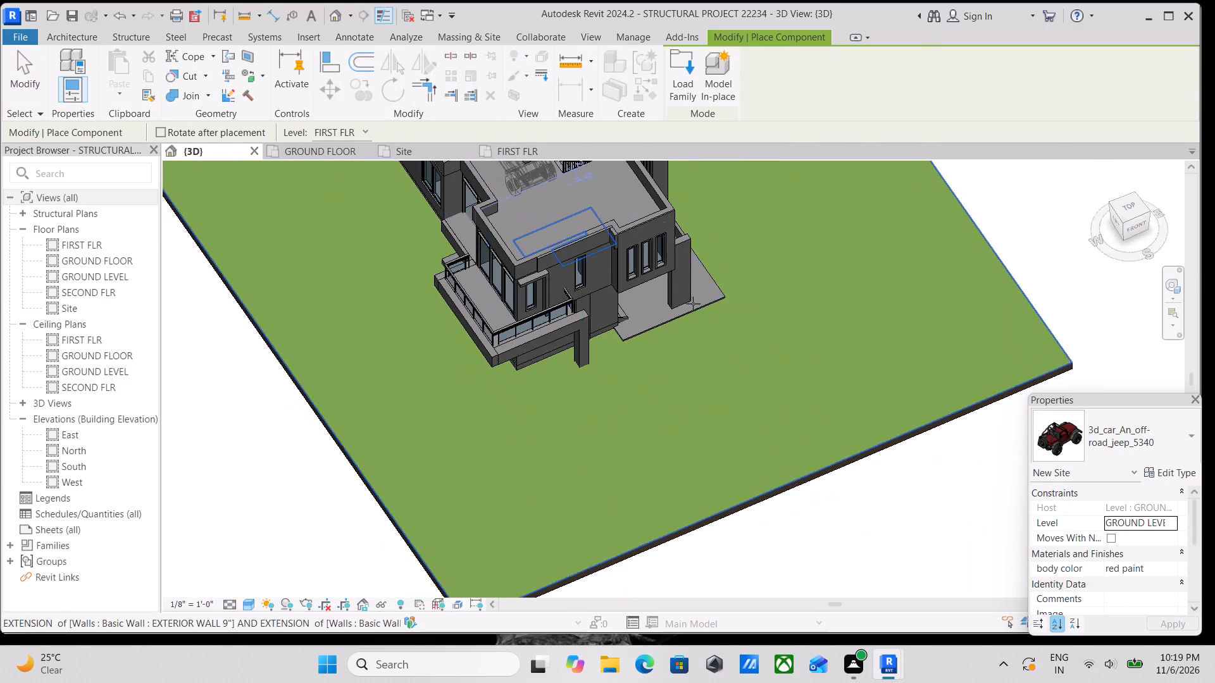
scroll(849, 367, "up", 8)
scroll(782, 354, "down", 2)
middle_click_drag(782, 354, 792, 385)
left_click(768, 367)
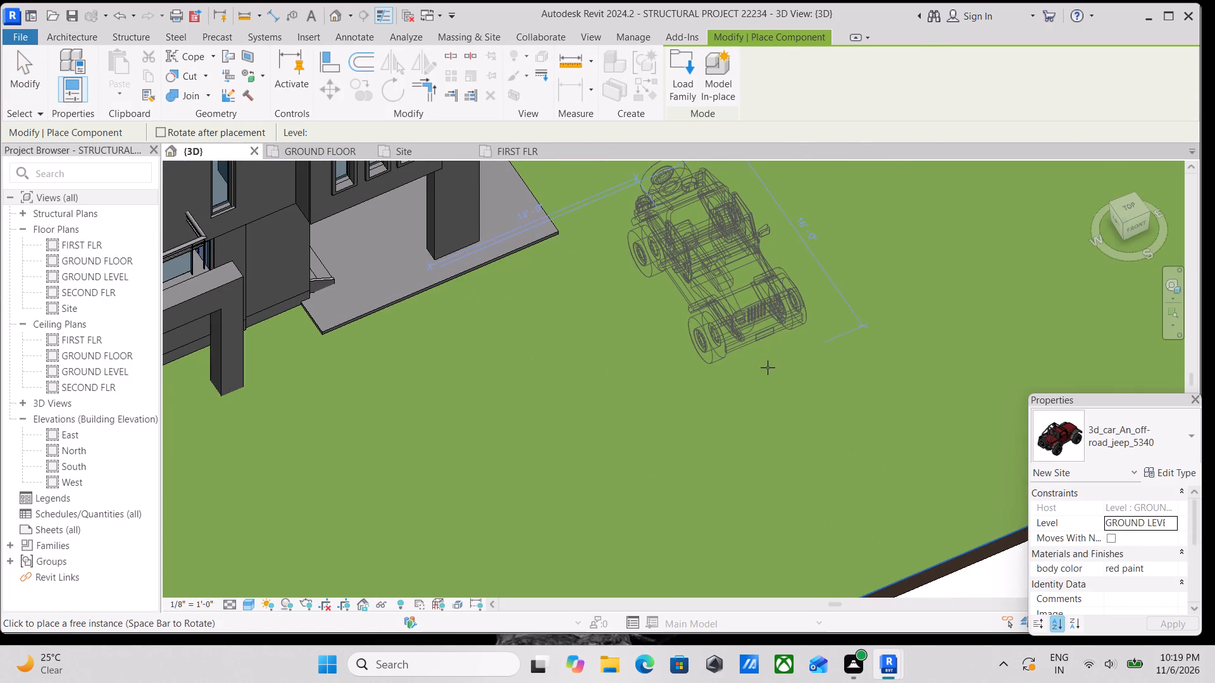
Place a second off-road jeep on the lawn farther back, alongside the house's ribbed side wall.
scroll(840, 294, "down", 2)
middle_click_drag(841, 299, 876, 305)
scroll(876, 305, "up", 1)
scroll(875, 301, "down", 1)
middle_click_drag(875, 301, 833, 410)
scroll(850, 321, "down", 2)
middle_click_drag(850, 321, 838, 471)
left_click(714, 331)
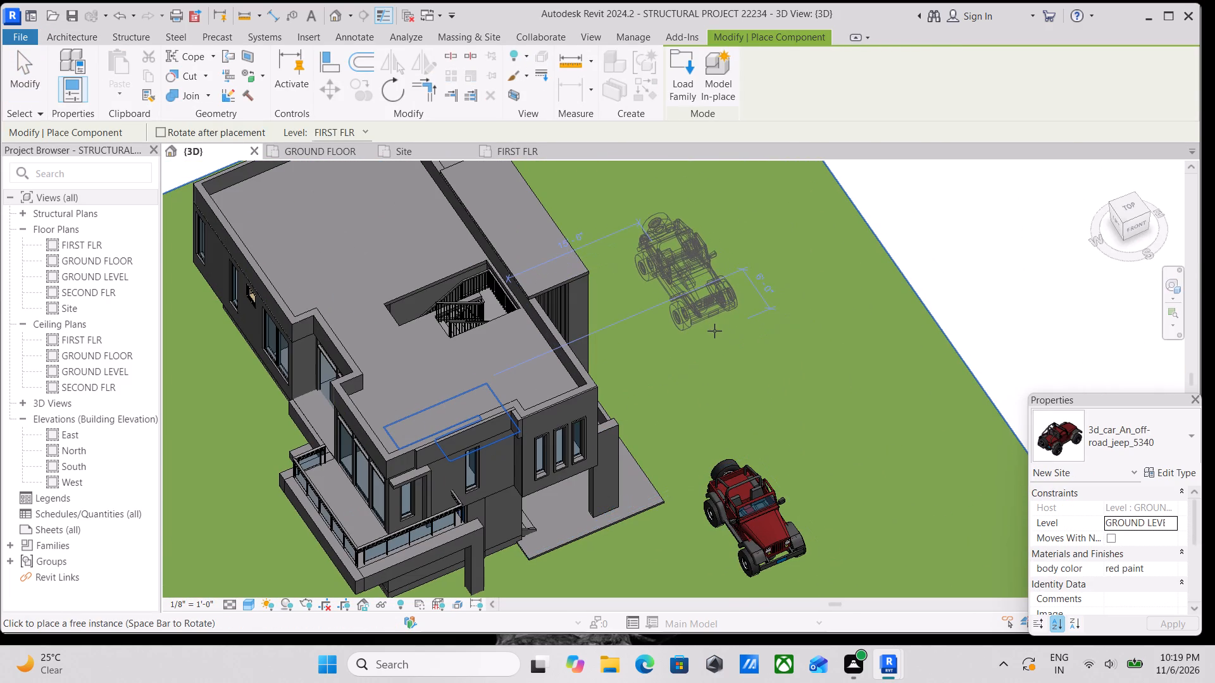
scroll(788, 338, "up", 2)
key("Escape")
scroll(752, 331, "down", 3)
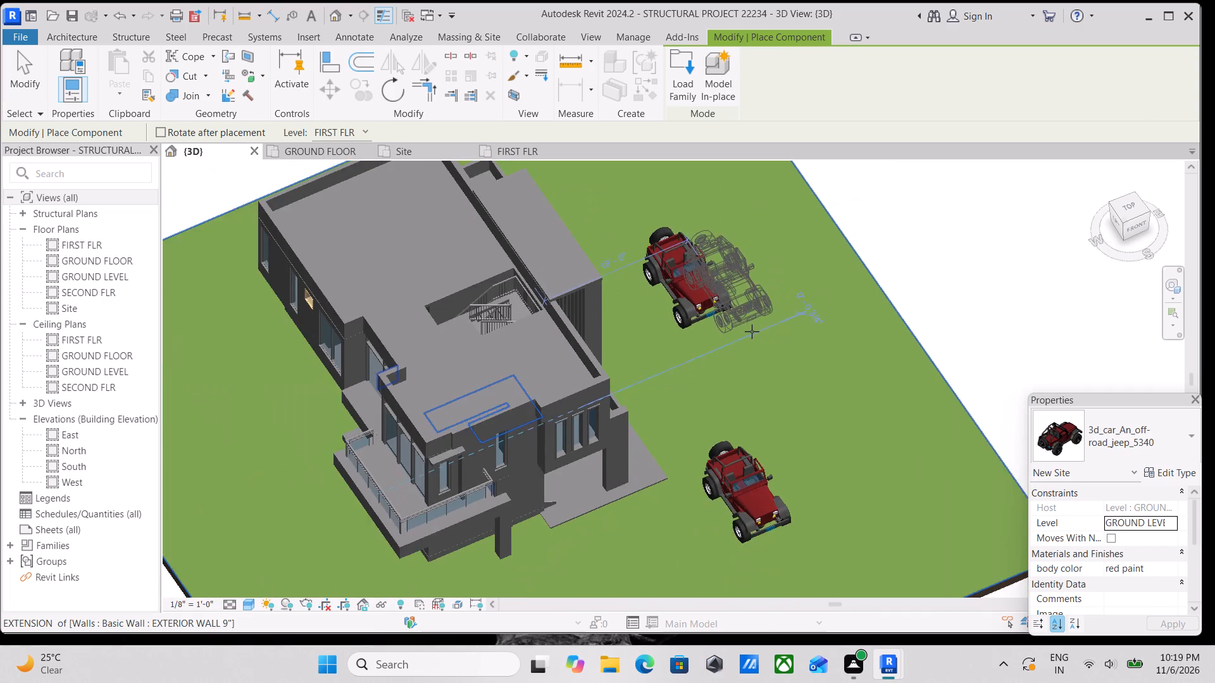
key("Escape")
Nudge the jeep near the veranda sideways, away from the house, to about 14'-4" from the veranda column.
scroll(752, 331, "down", 3)
middle_click_drag(752, 331, 759, 413)
middle_click_drag(754, 409, 733, 293)
middle_click_drag(663, 393, 731, 329)
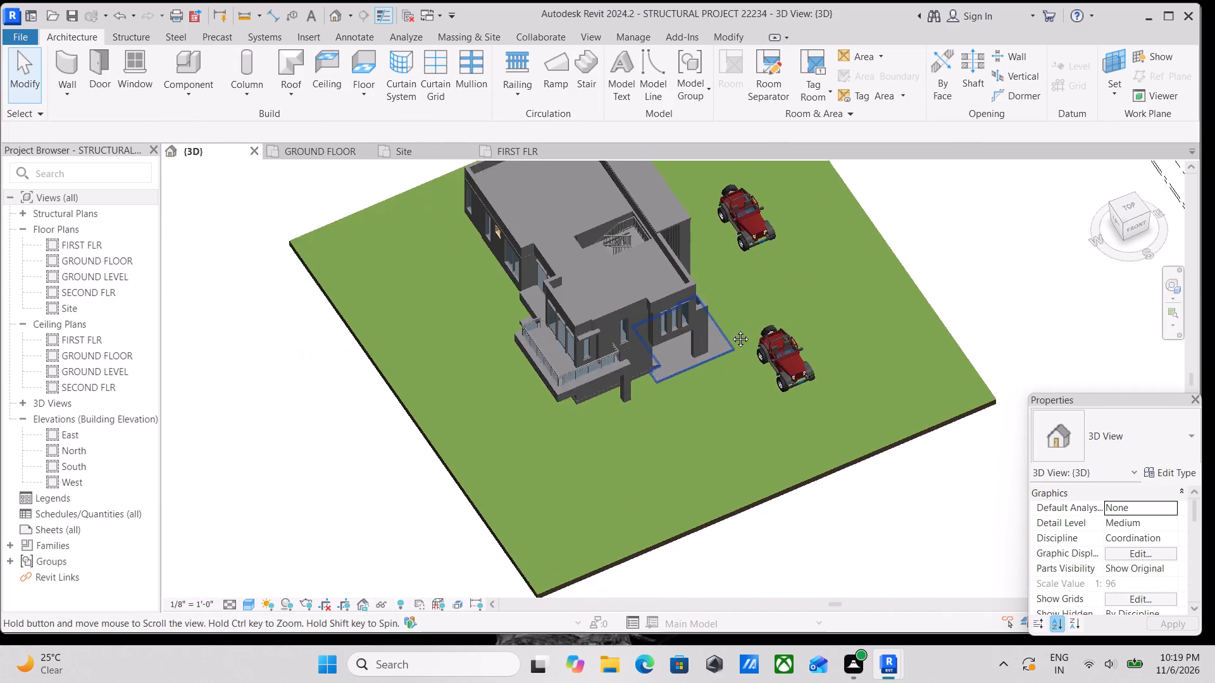
middle_click_drag(731, 329, 731, 329)
left_click(807, 344)
scroll(809, 343, "up", 3)
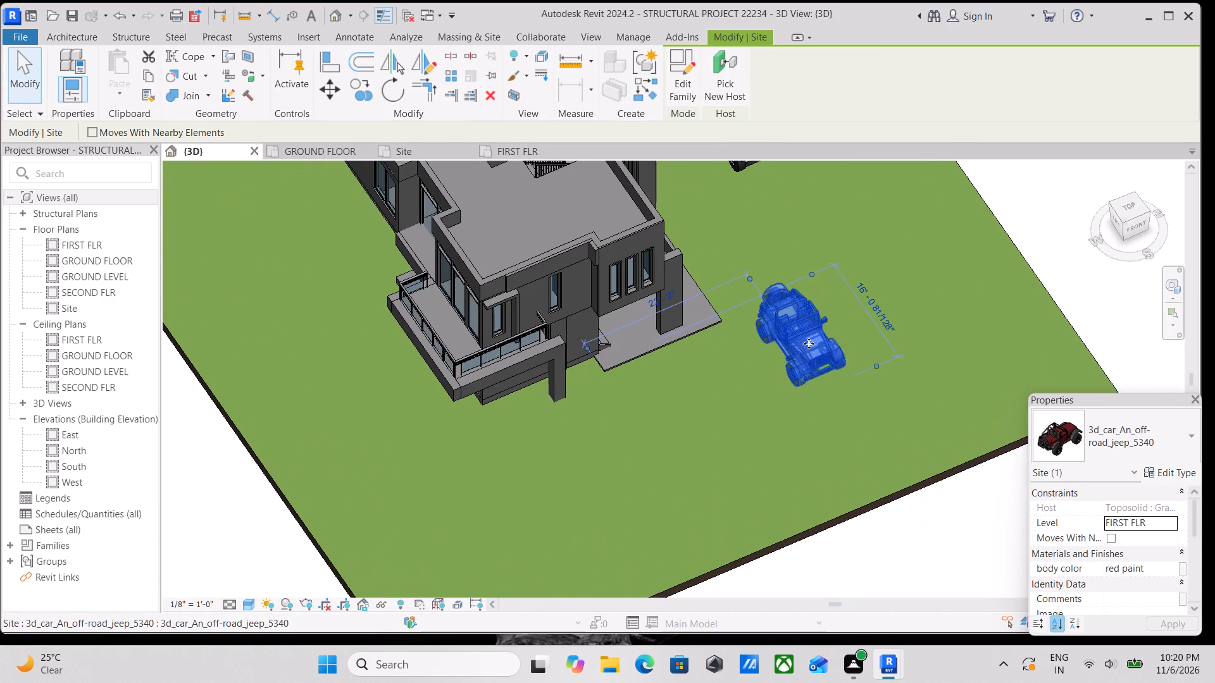
key("Right")
key("Right")
key("Right")
key("Right")
key("Right")
key("Right")
key("Right")
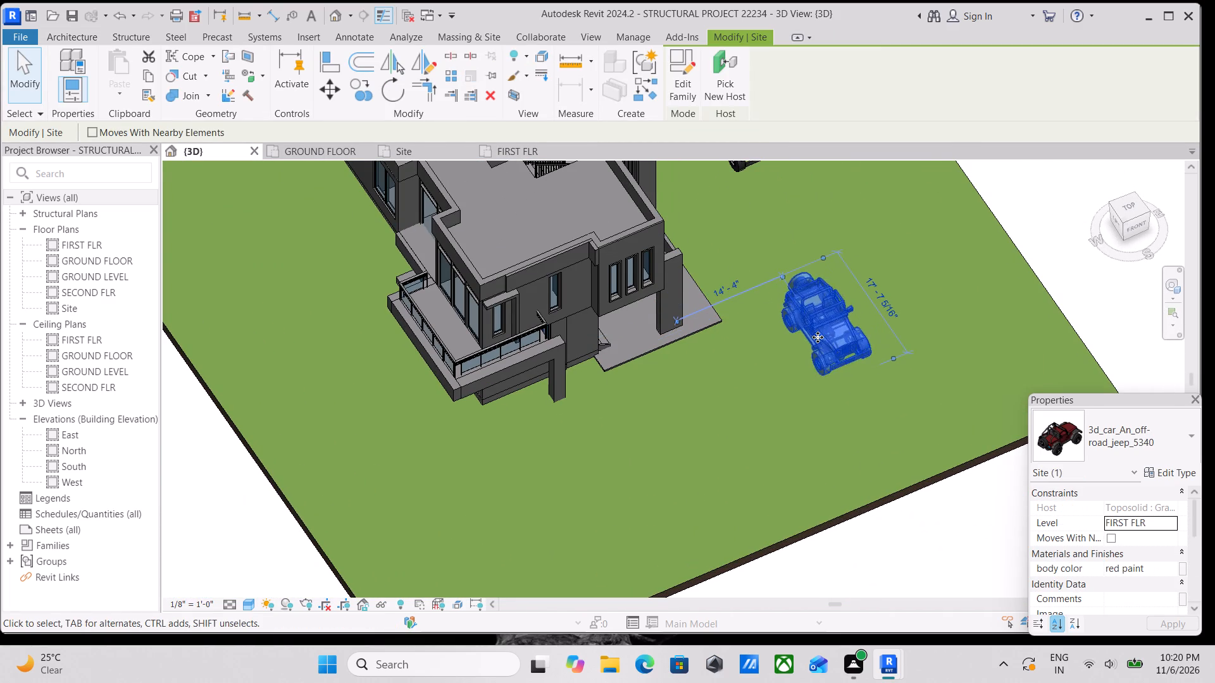
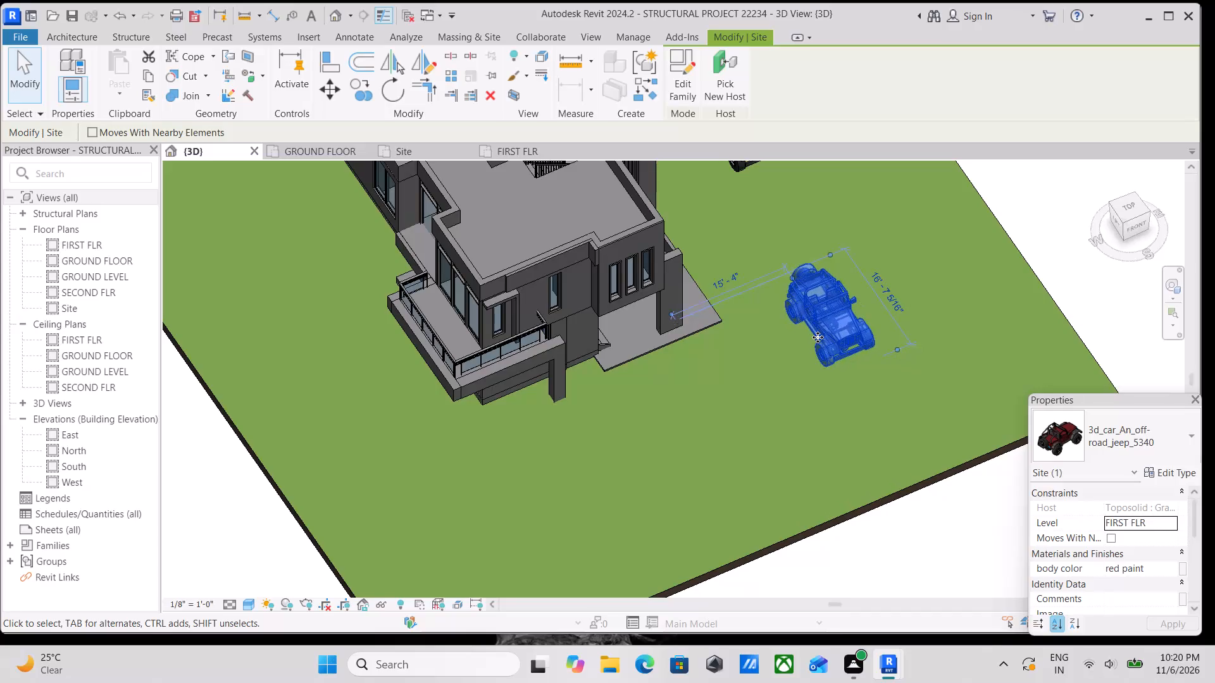
Nudge the jeep near the veranda sideways, away from the house, to about 15'-10" from the veranda column.
key("Right")
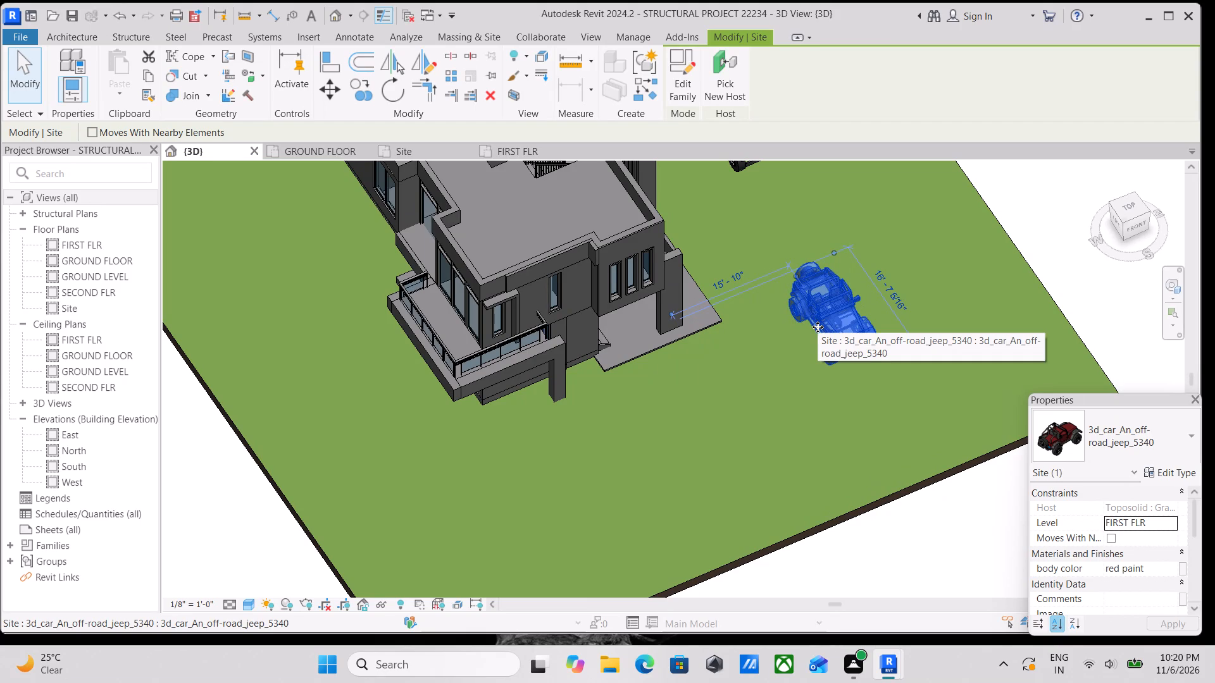
Examine how both off-road jeeps sit on the lawn relative to the house and plot edges from several angles.
scroll(818, 327, "up", 1)
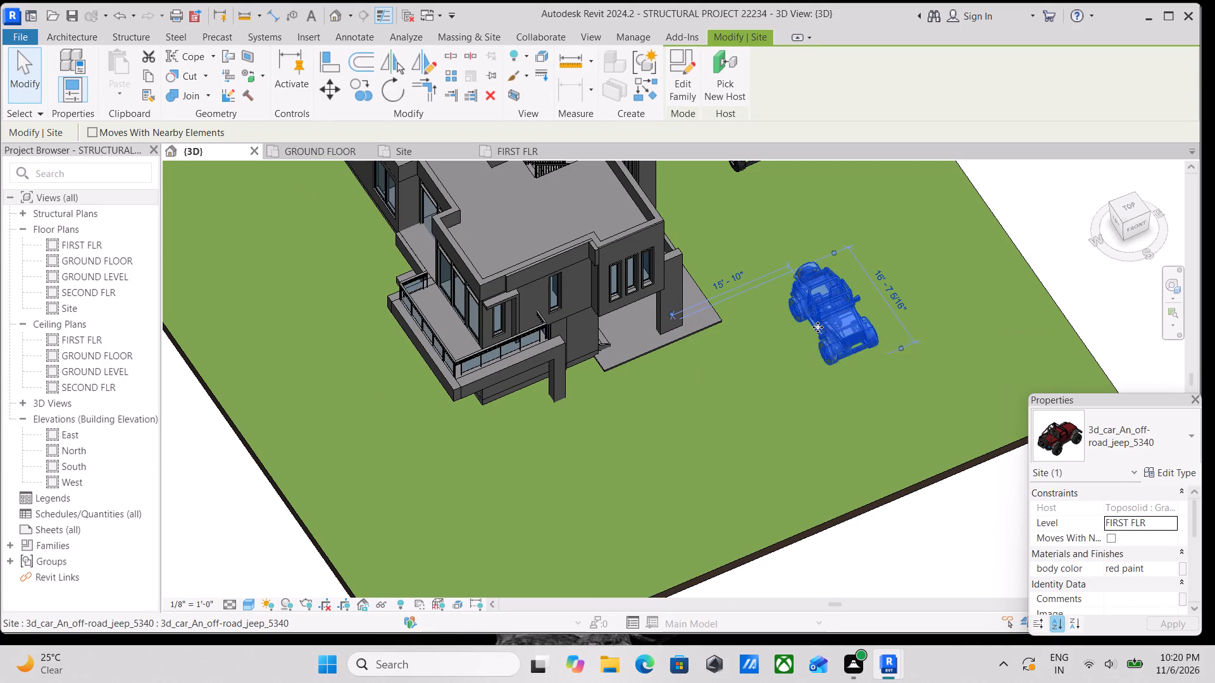
scroll(818, 327, "up", 1)
scroll(816, 326, "down", 2)
middle_click_drag(816, 326, 820, 364)
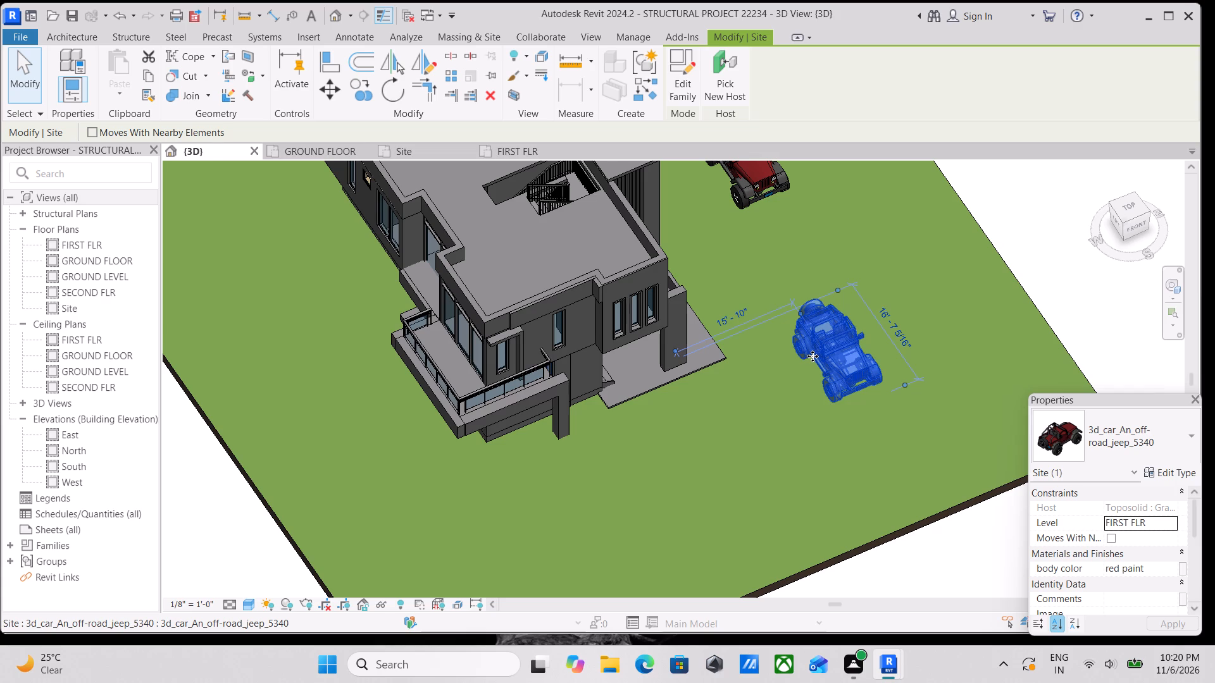
scroll(795, 353, "up", 2)
scroll(766, 353, "down", 2)
middle_click_drag(766, 353, 766, 375)
scroll(727, 266, "down", 1)
middle_click_drag(726, 265, 733, 354)
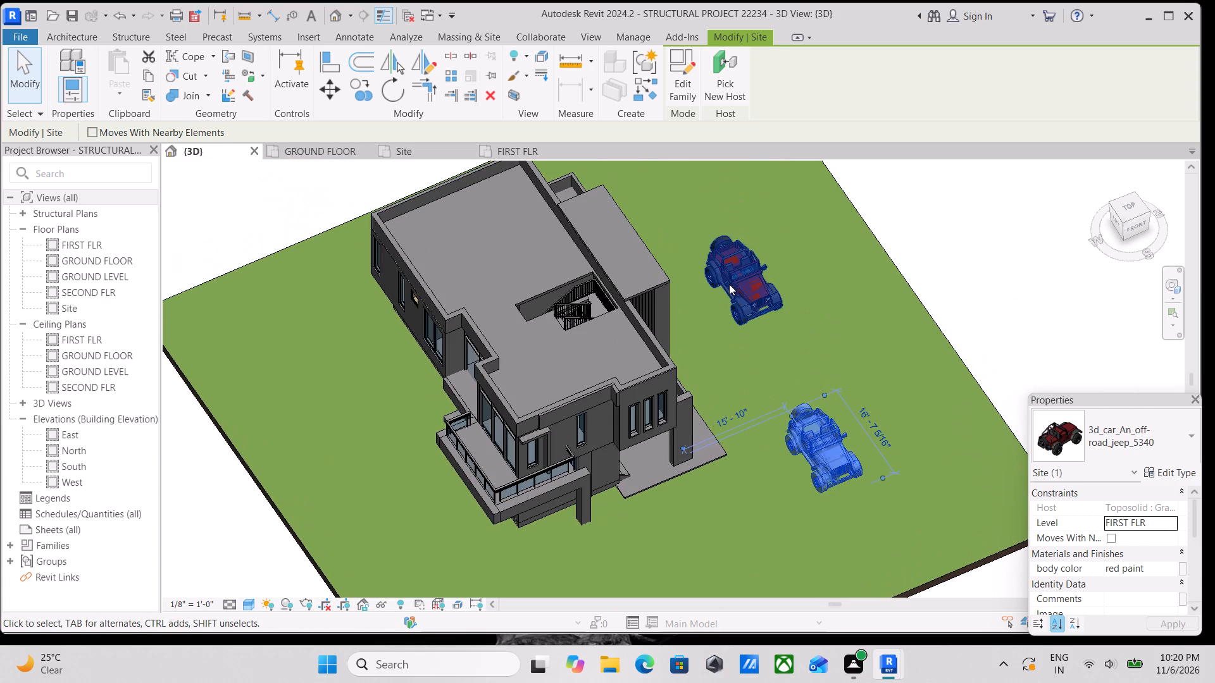
left_click(729, 280)
scroll(749, 330, "up", 3)
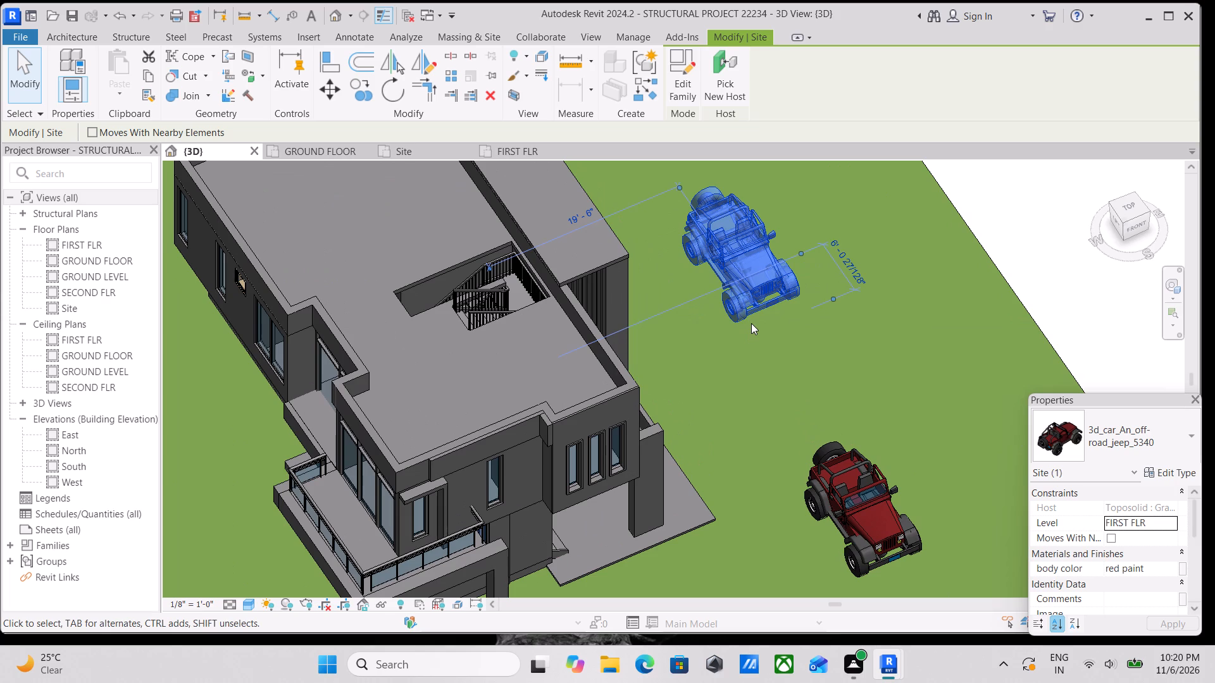
scroll(751, 323, "up", 3)
middle_click_drag(756, 323, 793, 271)
scroll(805, 359, "down", 1)
middle_click_drag(804, 357, 804, 359)
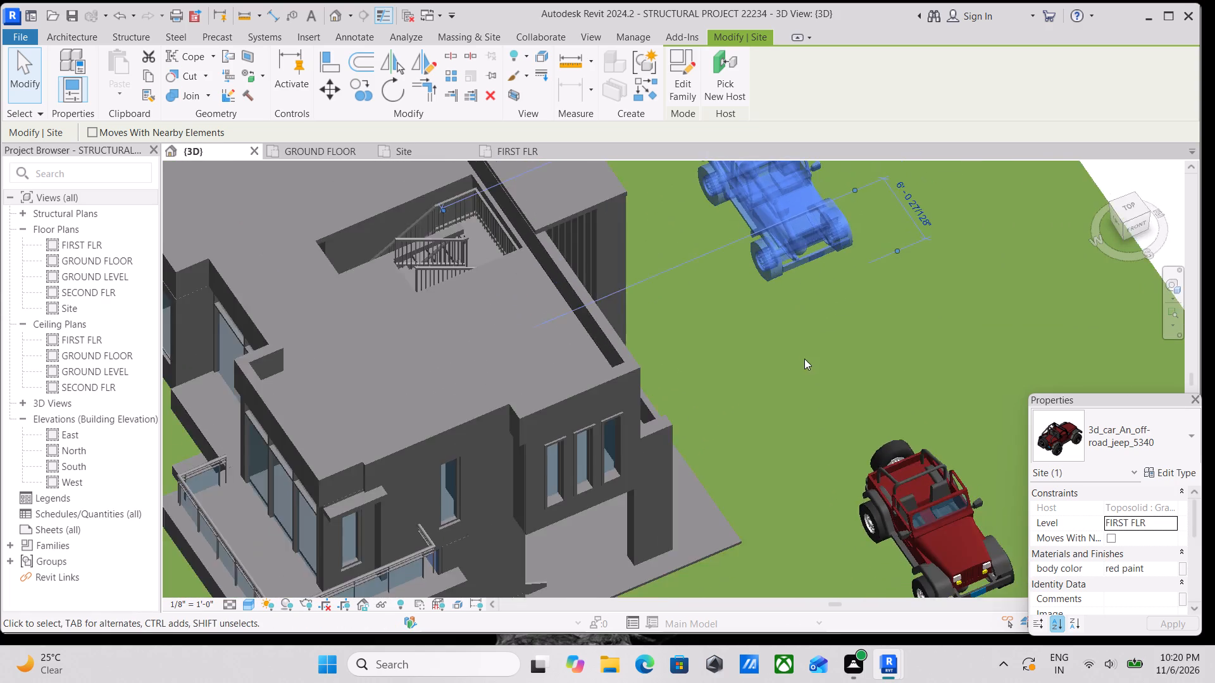
middle_click_drag(804, 359, 802, 235)
middle_click_drag(875, 353, 619, 248, "shift")
middle_click_drag(729, 280, 831, 400)
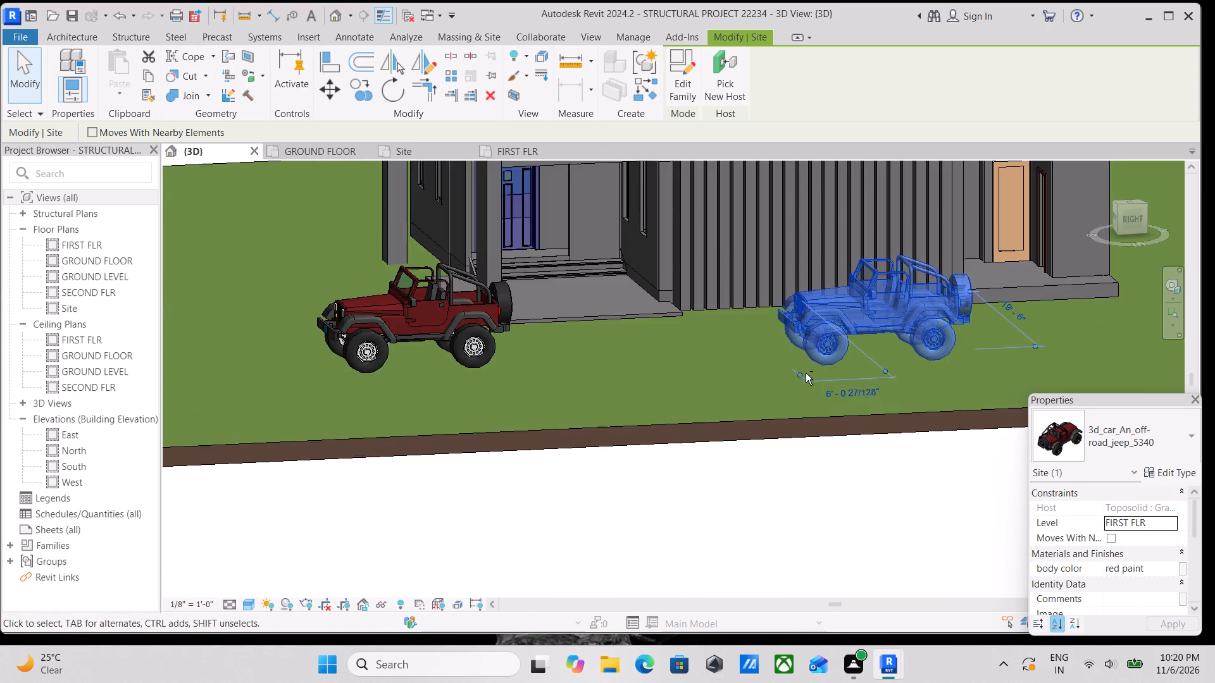
middle_click_drag(792, 361, 869, 400, "shift")
key("Escape")
scroll(835, 386, "down", 3)
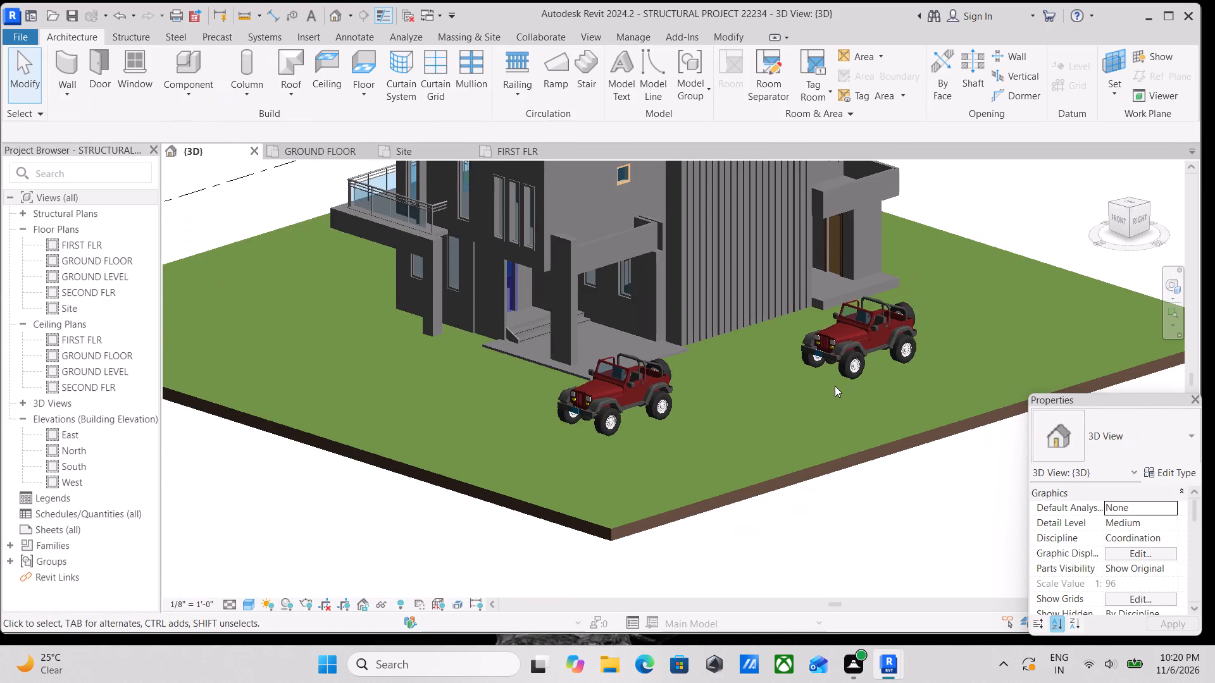
scroll(835, 386, "down", 2)
middle_click_drag(795, 377, 902, 446, "shift")
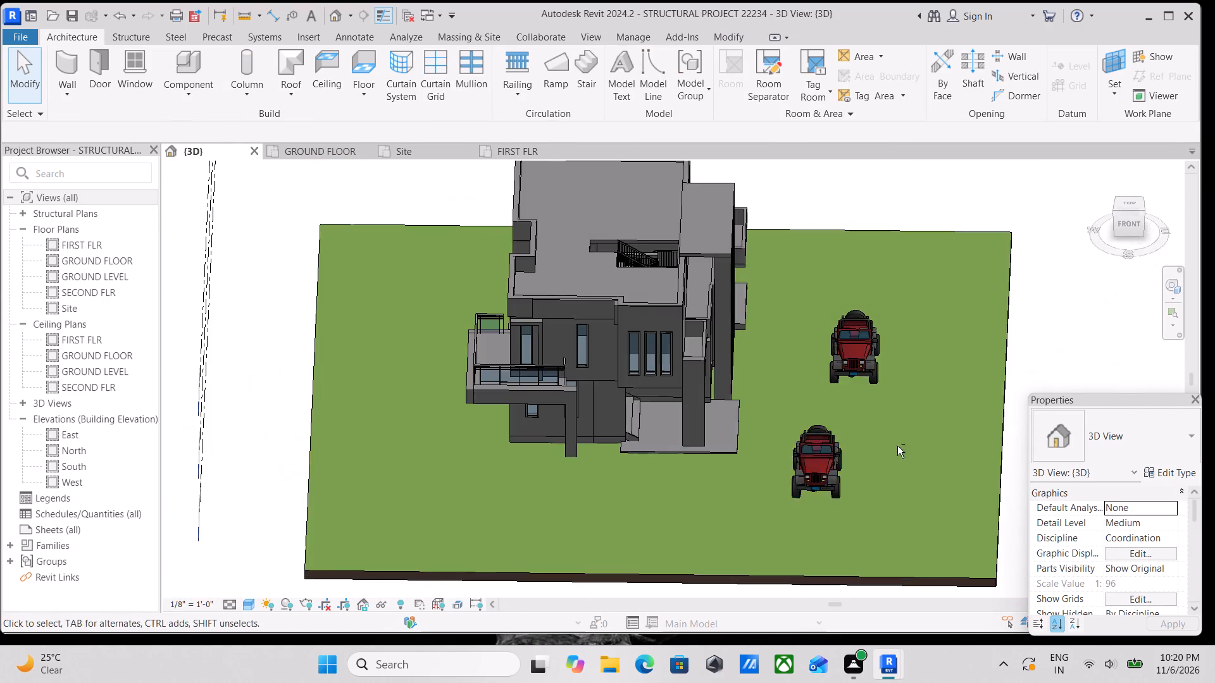
middle_click_drag(815, 433, 902, 436, "shift")
scroll(906, 409, "down", 1)
middle_click_drag(906, 403, 890, 318)
middle_click_drag(950, 357, 942, 374, "shift")
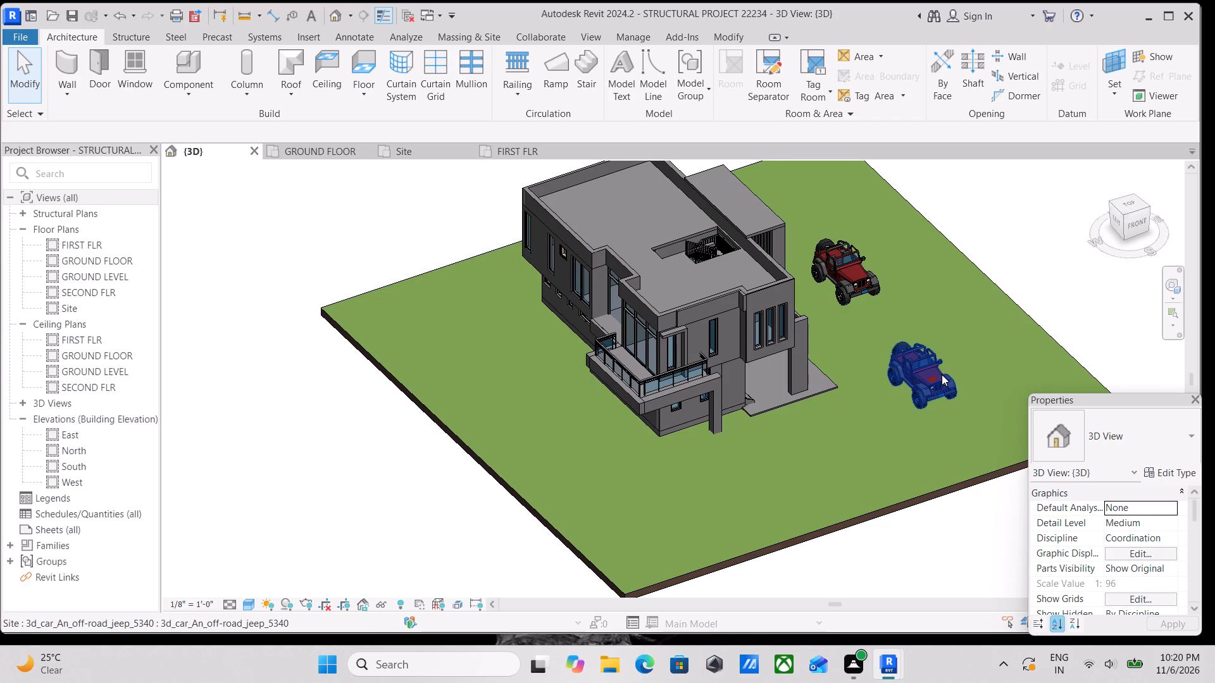
middle_click_drag(916, 373, 882, 434, "shift")
scroll(894, 355, "down", 1)
middle_click_drag(904, 323, 888, 445, "shift")
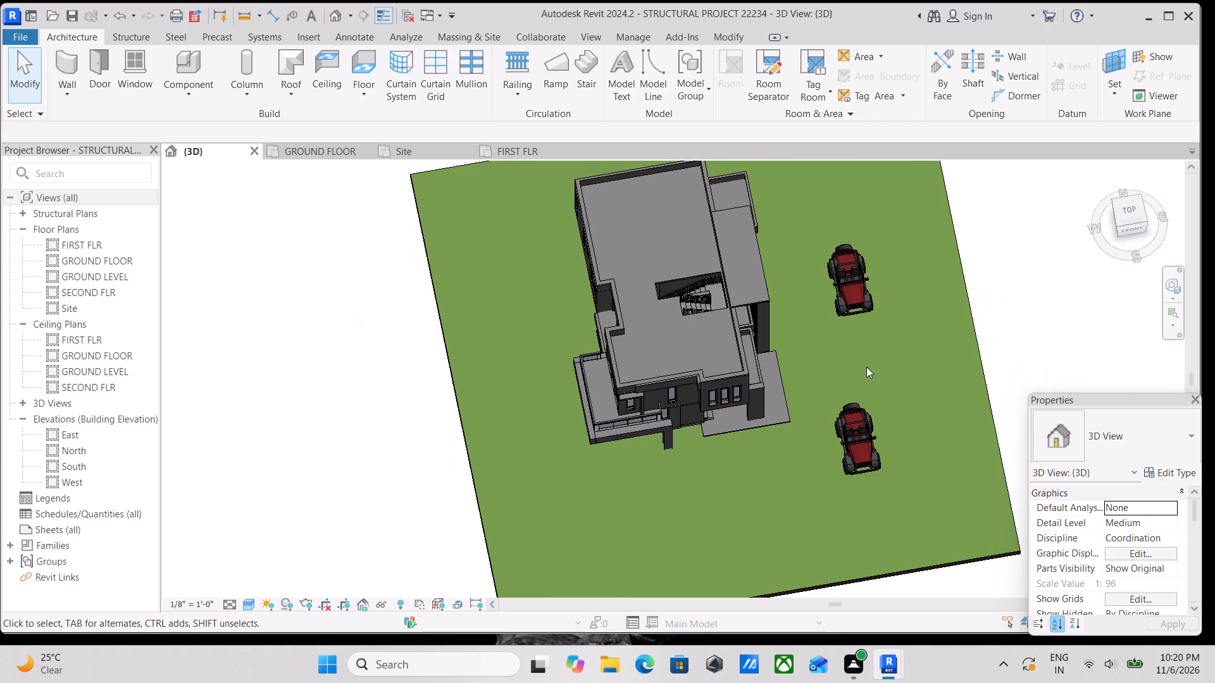
Nudge the rear jeep beside the ribbed side wall sideways, away from the house, toward the plot's side edge.
left_click(856, 278)
key("Right")
key("Right")
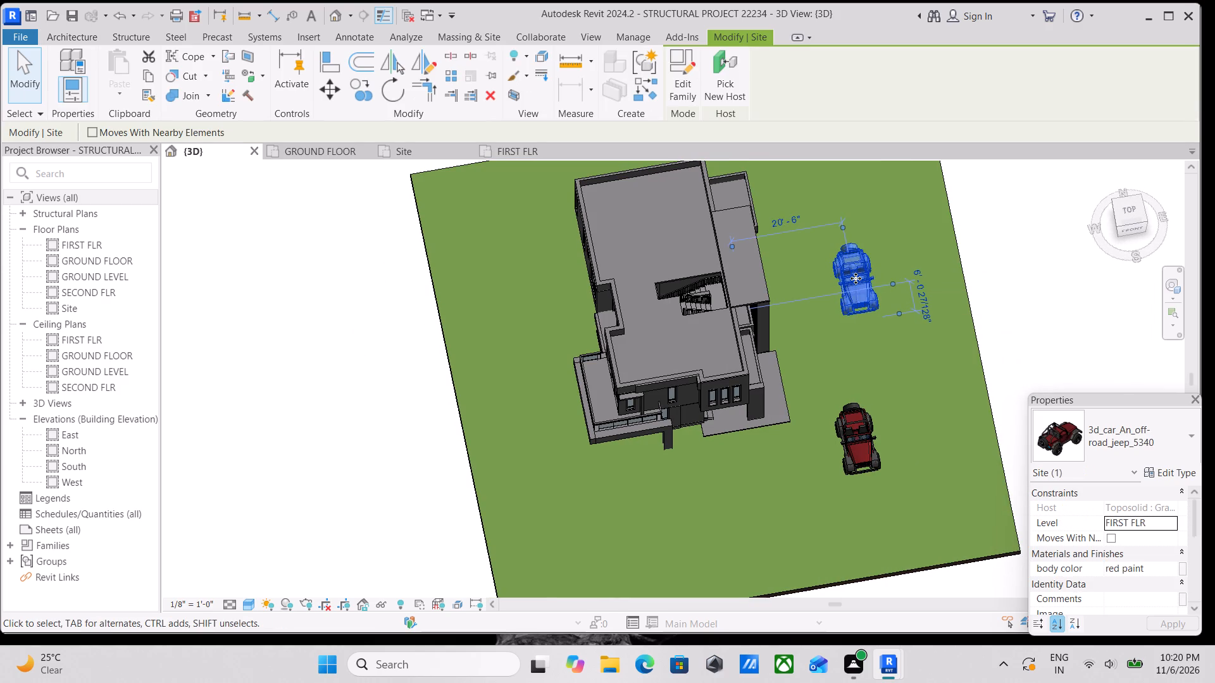
key("Right")
key("Right")
key("Right")
key("Right")
key("Right")
key("Right")
key("Right")
key("Right")
key("Right")
key("Right")
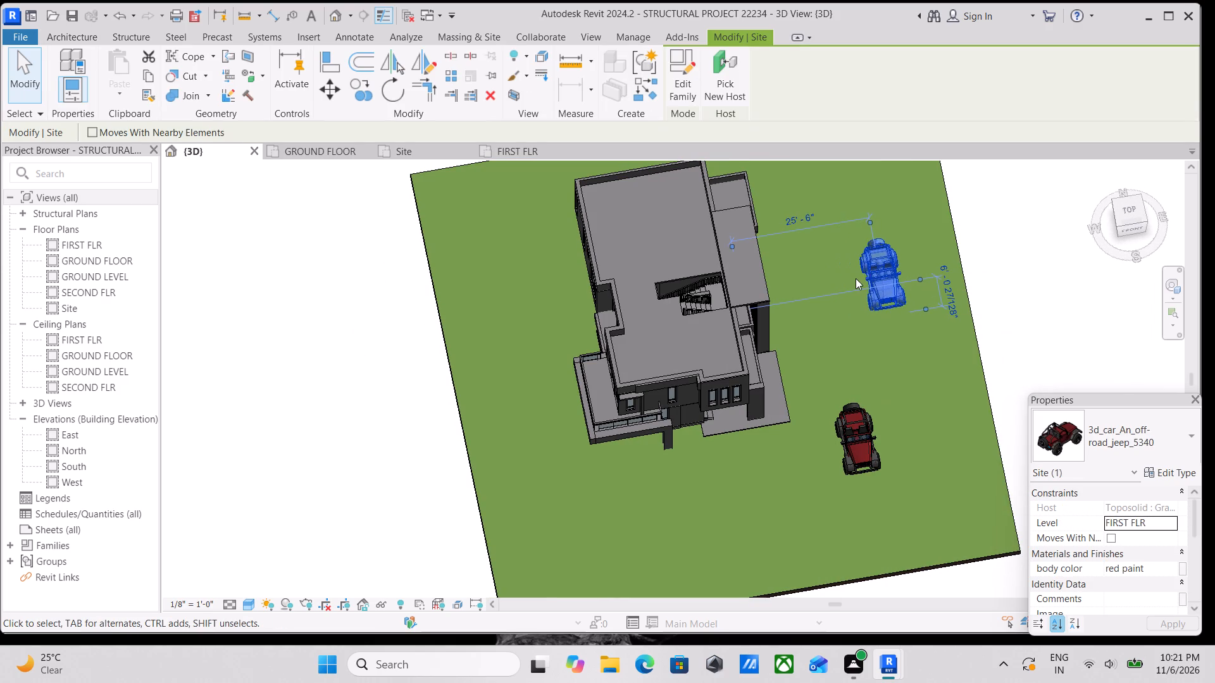
key("Right")
key("Right")
key("Right")
Nudge the jeep near the veranda sideways, away from the house, to about 28'-10" from the veranda column.
left_click(867, 437)
key("Right")
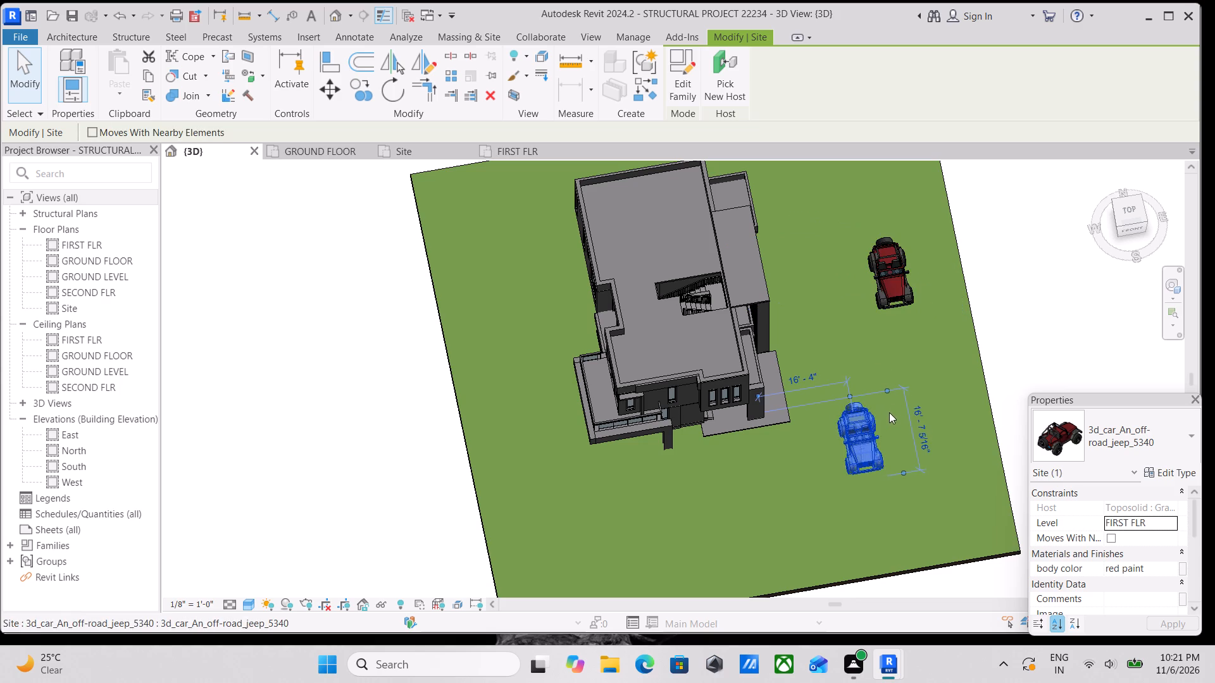
key("Right")
key("Right")
key("Right")
key("Right")
key("Right")
key("Right")
key("Right")
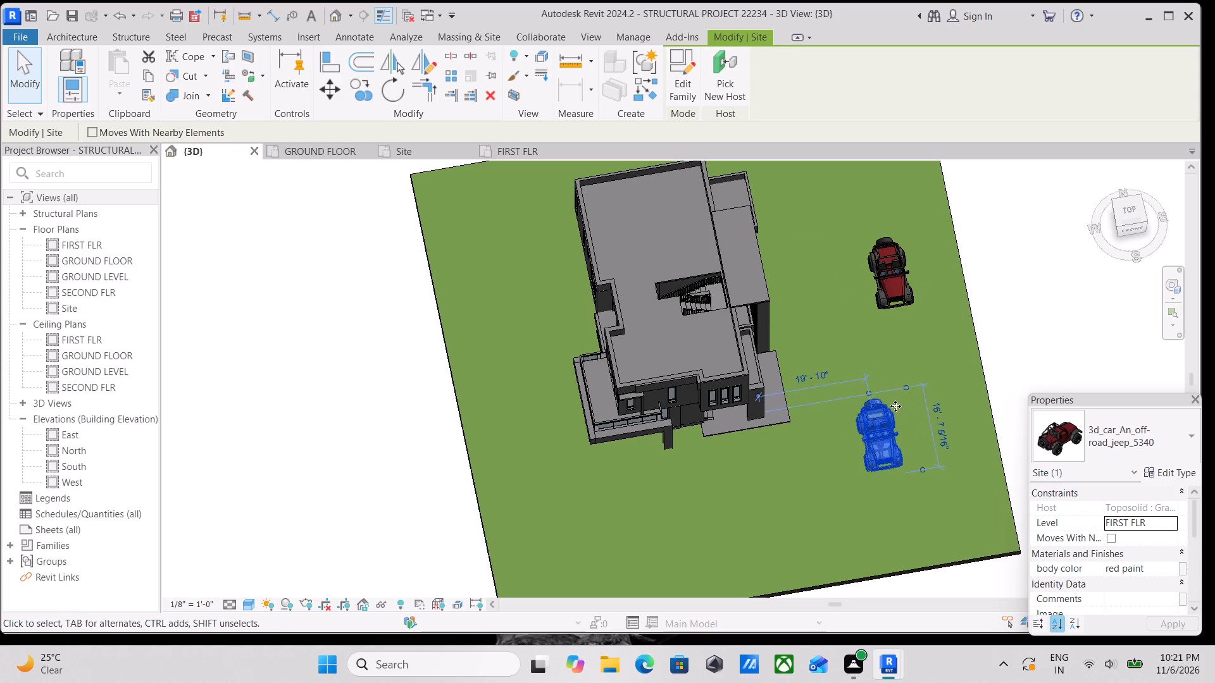
key("Right")
key("Right")
key("Right")
key("Right")
key("Right")
key("Right")
key("Right")
key("Right")
key("Right")
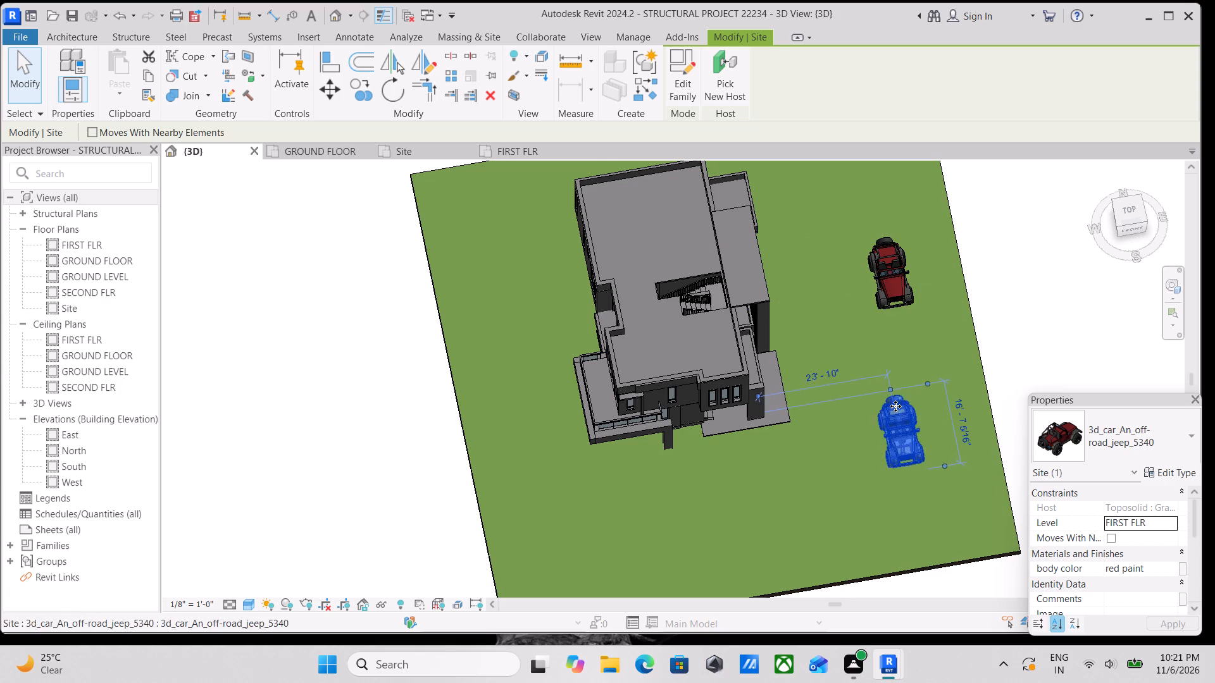
key("Right")
key("Right")
key("Right")
key("Right")
key("Right")
key("Right")
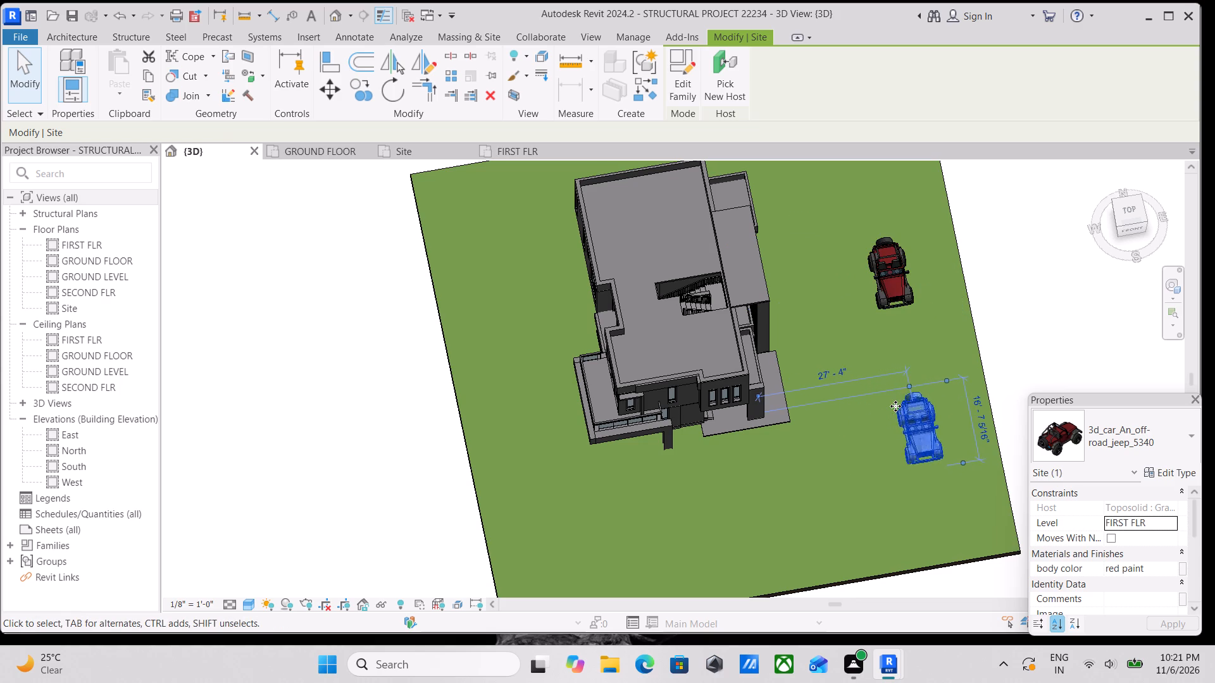
key("Right")
key("Right")
key("Right")
scroll(772, 348, "down", 2)
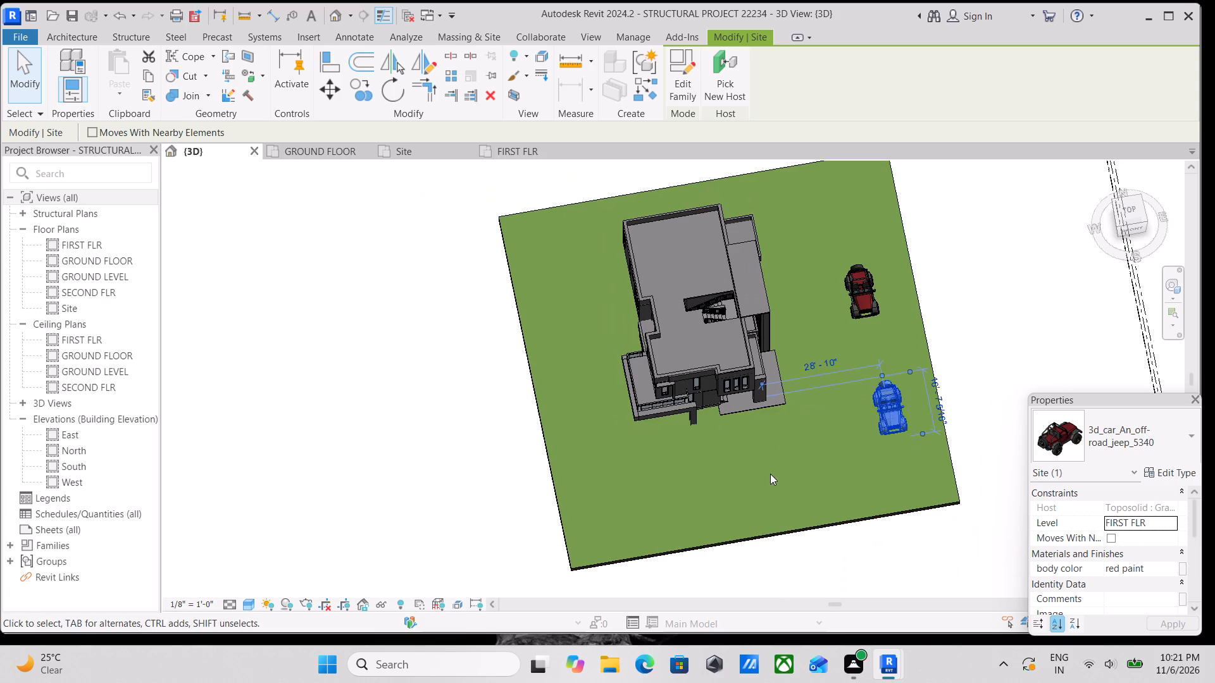
key("Escape")
Examine the house exterior, balcony, veranda and surrounding lawn with the repositioned jeeps from several angles.
scroll(753, 443, "down", 2)
scroll(754, 448, "up", 2)
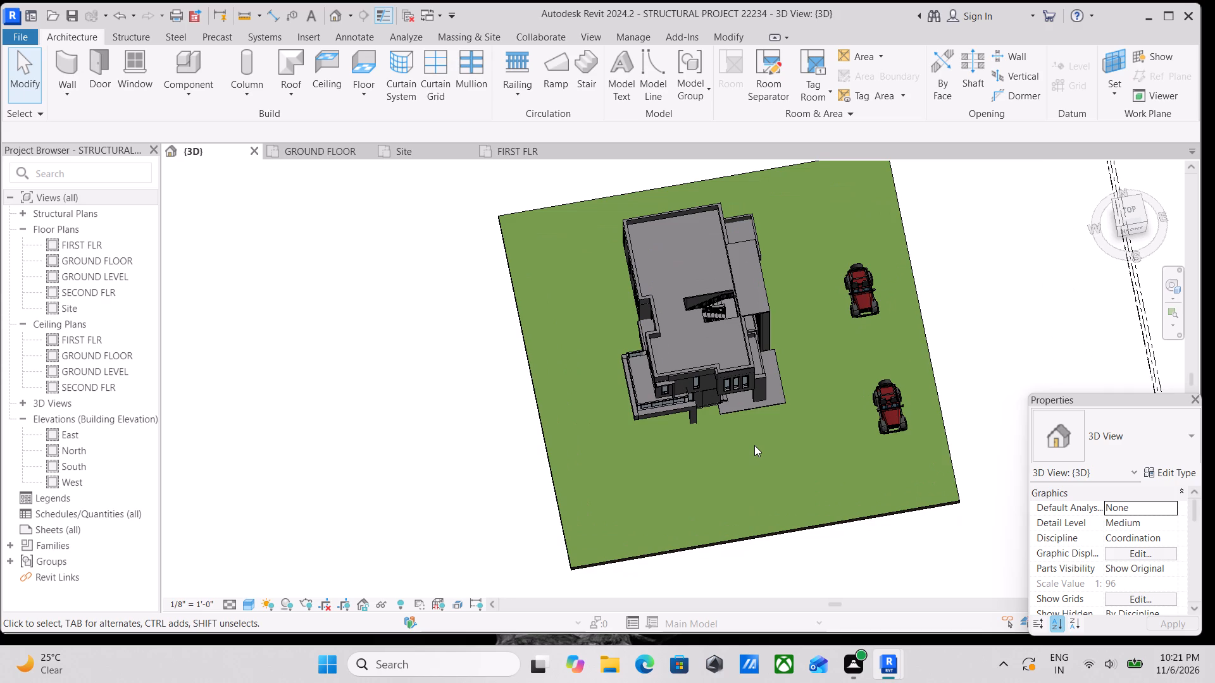
scroll(754, 445, "up", 1)
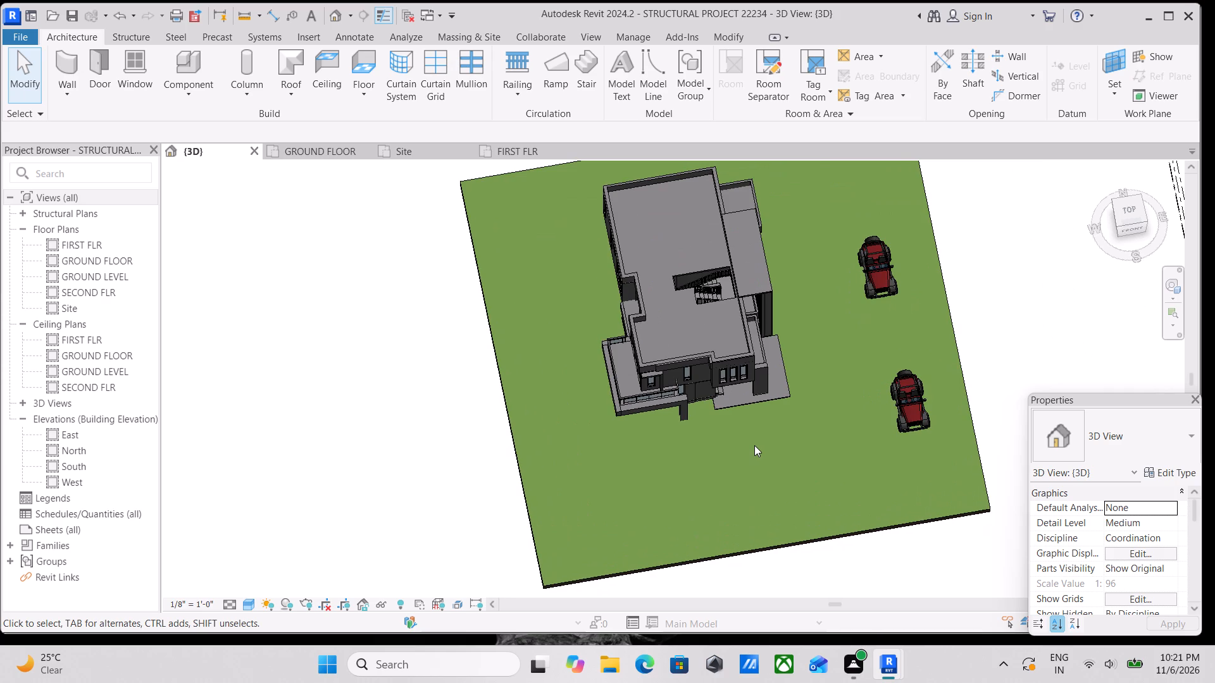
scroll(754, 445, "up", 8)
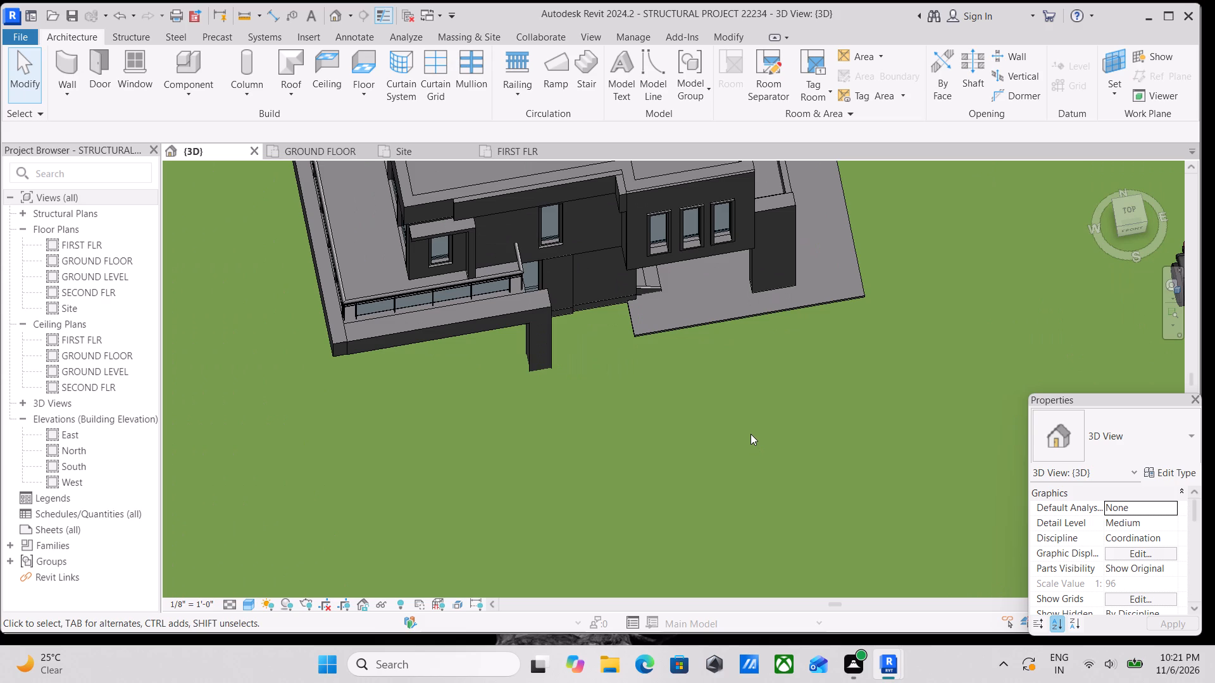
scroll(748, 464, "up", 3)
scroll(747, 454, "down", 2)
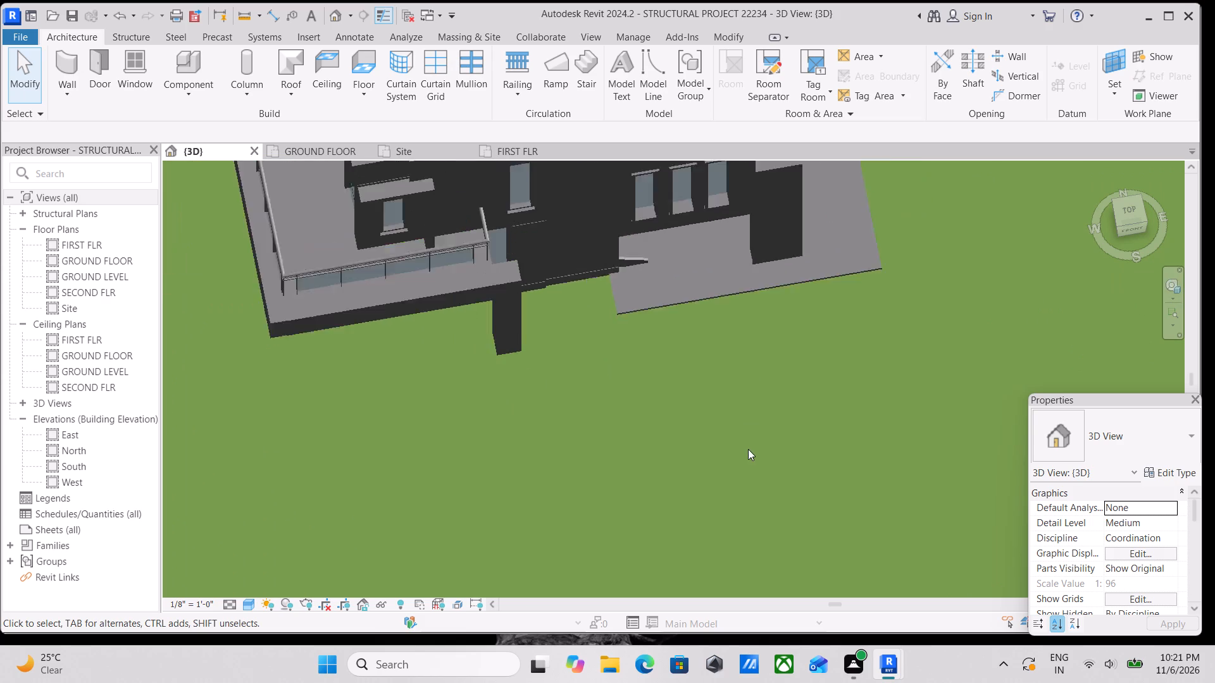
scroll(748, 449, "down", 1)
middle_click_drag(763, 417, 787, 371)
middle_click_drag(798, 385, 817, 212, "shift")
middle_click_drag(816, 273, 921, 264)
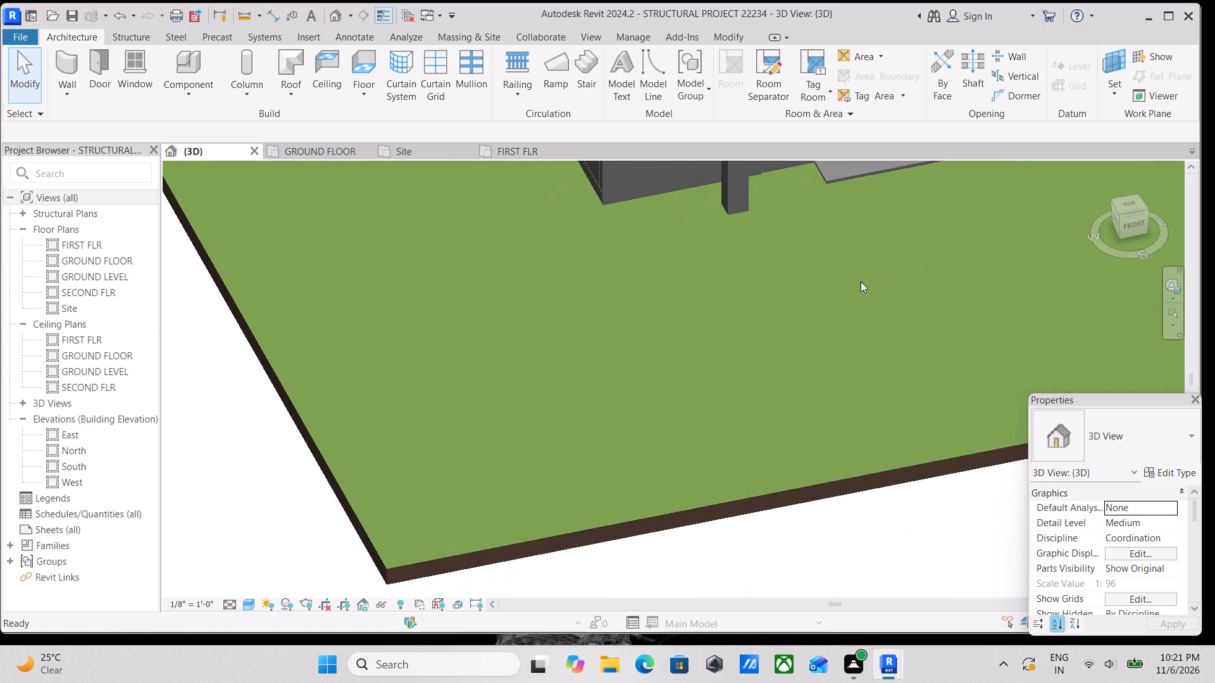
scroll(861, 281, "down", 2)
middle_click_drag(861, 281, 728, 551)
middle_click_drag(823, 446, 813, 347, "shift")
middle_click_drag(765, 374, 861, 452)
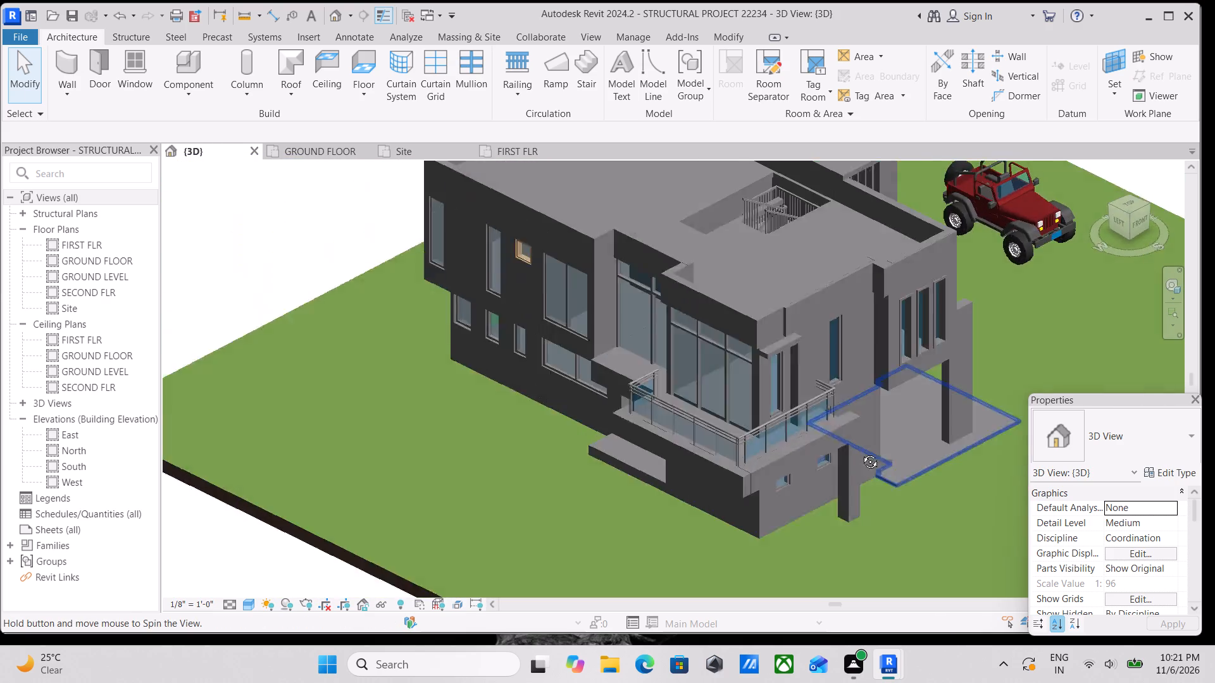
middle_click_drag(861, 452, 692, 357)
middle_click_drag(694, 358, 885, 455)
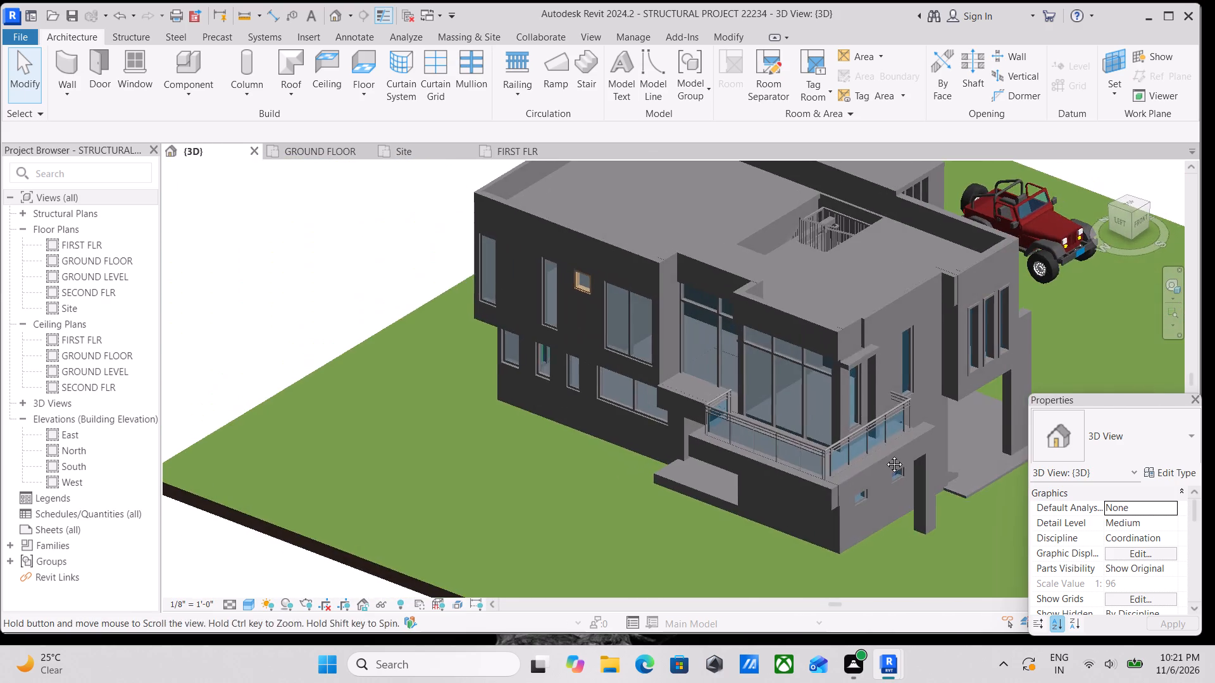
middle_click_drag(885, 455, 676, 375)
middle_click_drag(694, 379, 664, 412)
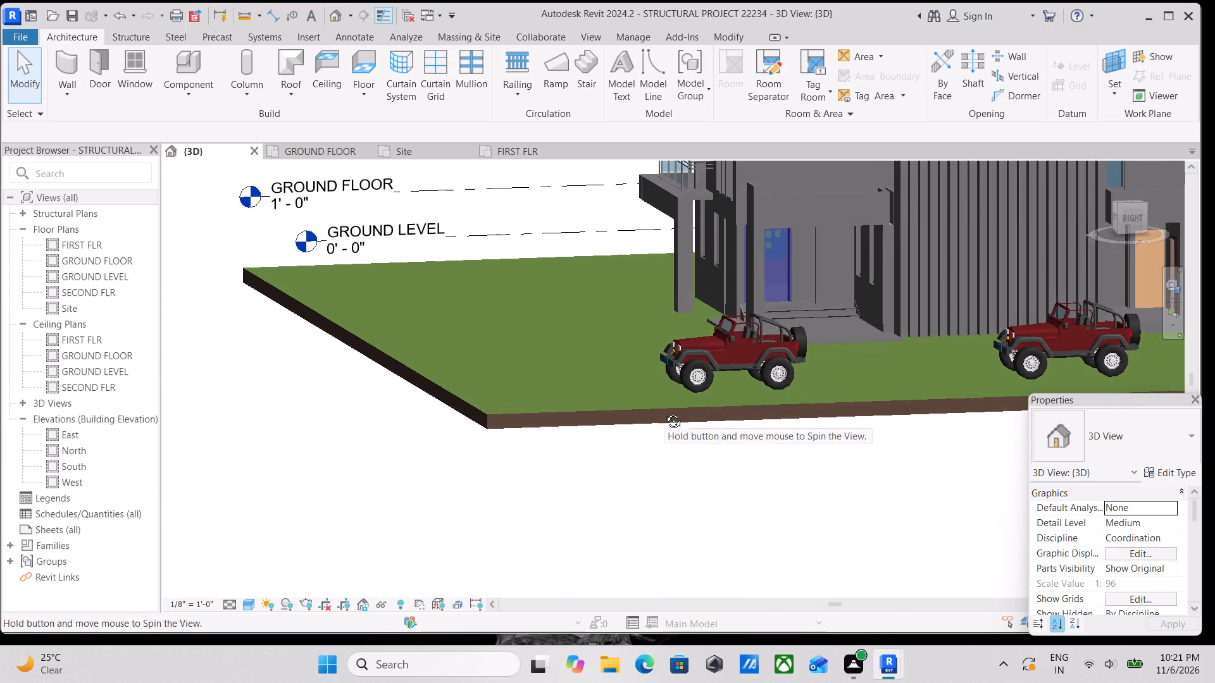
middle_click_drag(664, 412, 915, 502)
middle_click_drag(913, 500, 806, 474)
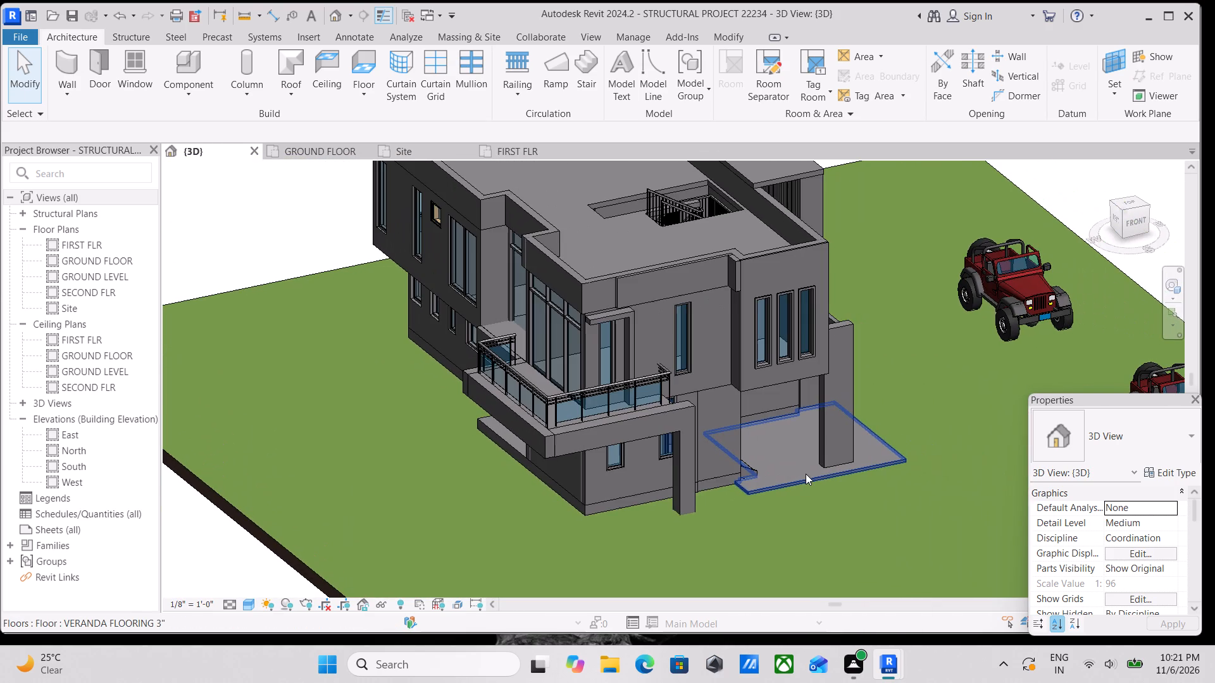
scroll(806, 474, "down", 3)
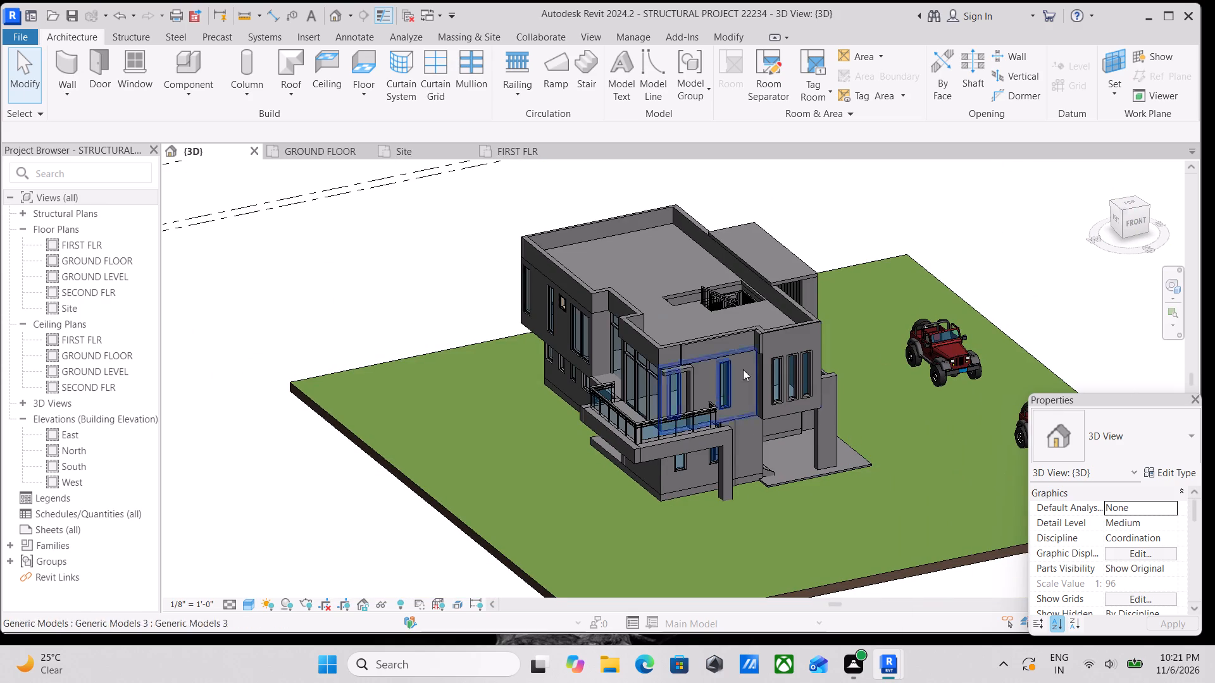
middle_click_drag(718, 370, 688, 367)
scroll(490, 350, "up", 3)
middle_click_drag(575, 328, 554, 417)
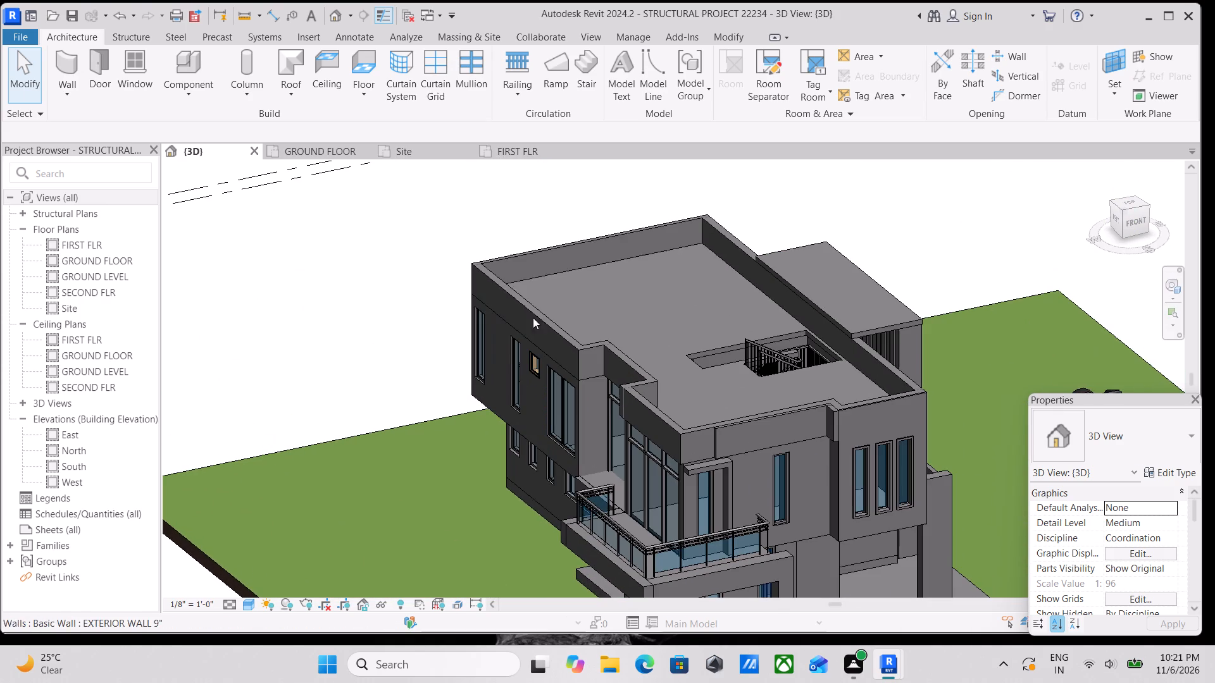
scroll(686, 407, "up", 2)
scroll(595, 407, "up", 1)
middle_click_drag(595, 407, 625, 251)
scroll(626, 407, "down", 1)
middle_click_drag(626, 407, 625, 372)
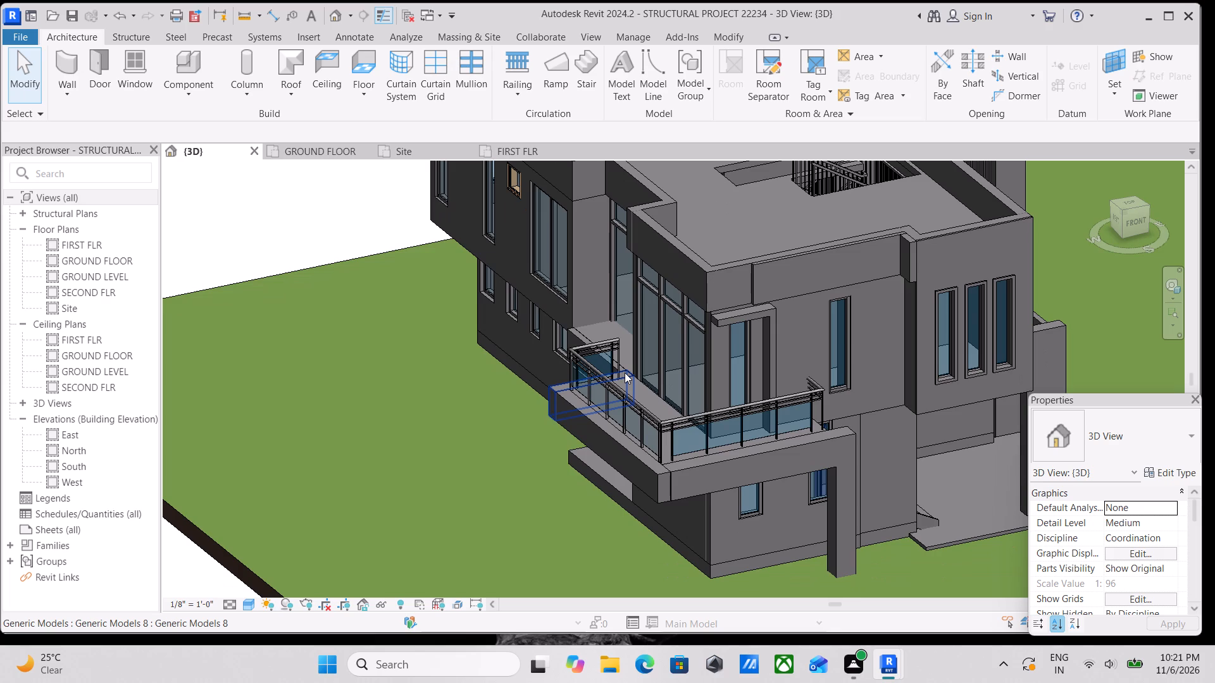
scroll(742, 403, "down", 4)
middle_click_drag(781, 430, 733, 361)
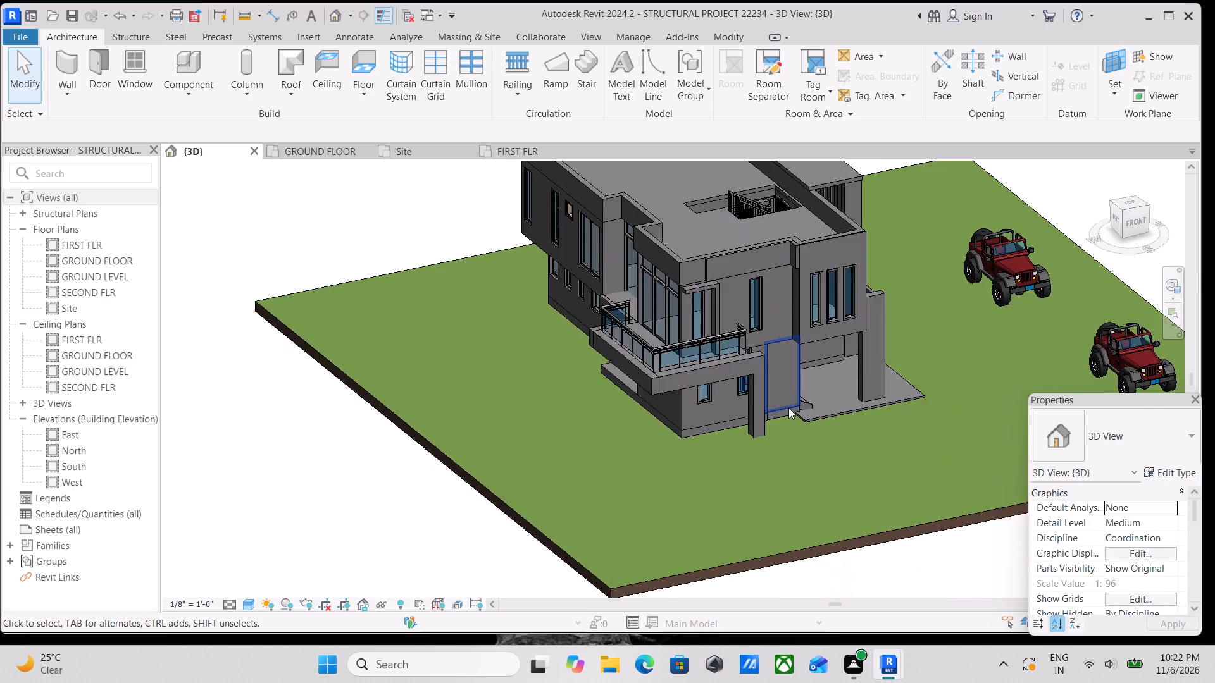
scroll(791, 420, "down", 2)
middle_click_drag(795, 440, 799, 465)
scroll(799, 465, "down", 1)
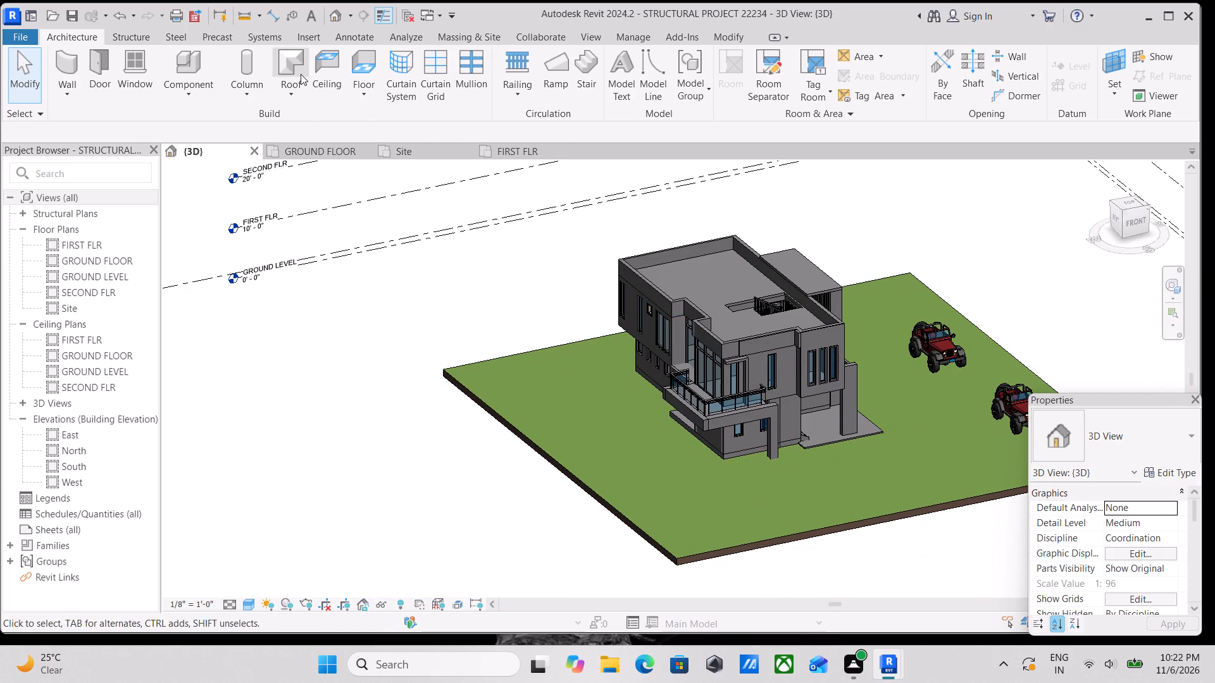
Open a Split Face boundary sketch on the top face of the grassland toposolid.
scroll(594, 415, "up", 1)
middle_click_drag(594, 415, 516, 418)
scroll(899, 315, "up", 2)
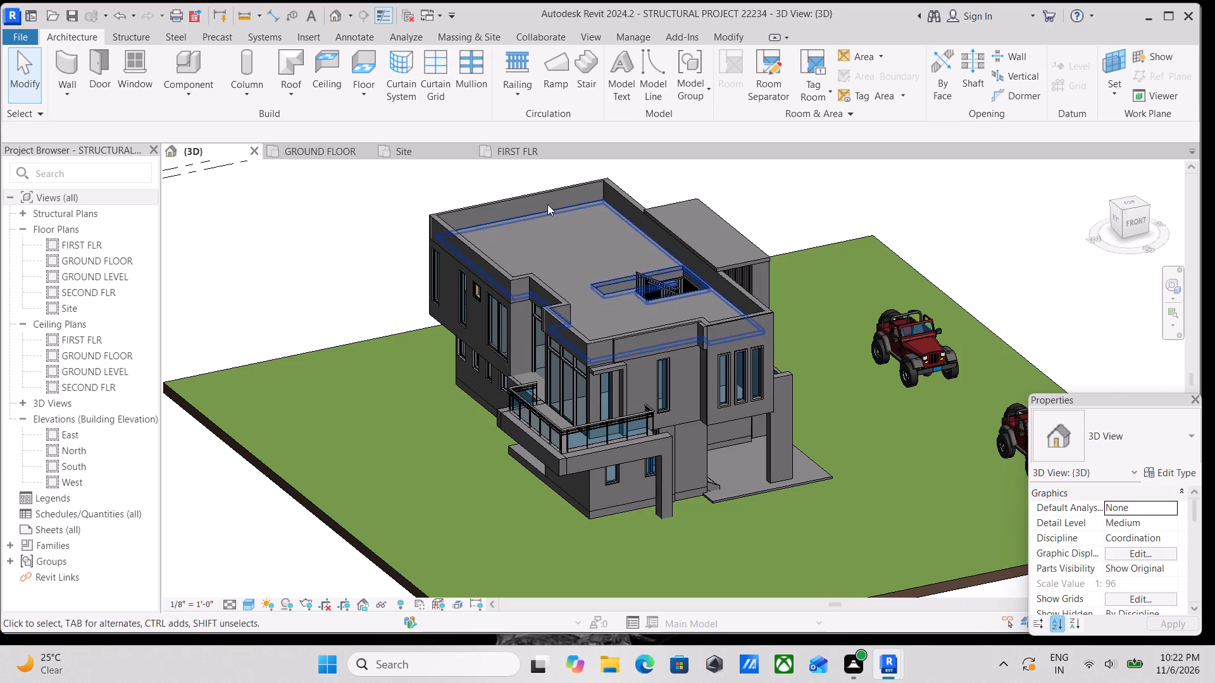
scroll(545, 242, "up", 2)
middle_click_drag(468, 355, 602, 252)
middle_click_drag(505, 464, 590, 343)
key("s")
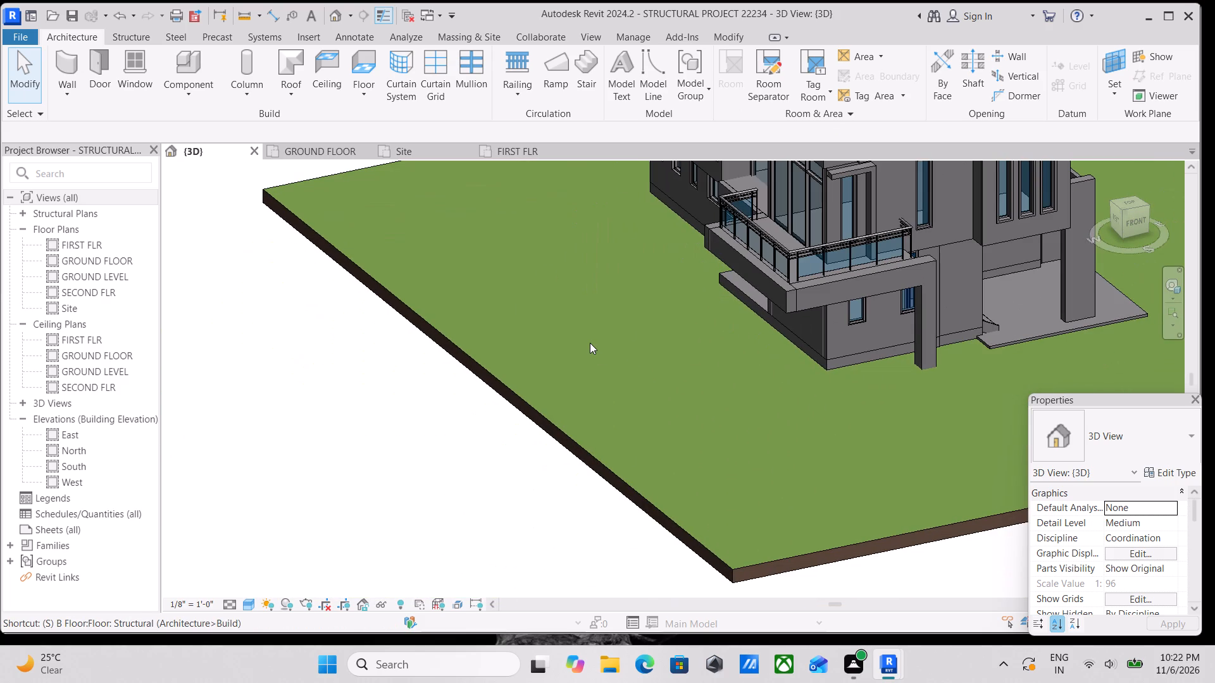
key("f")
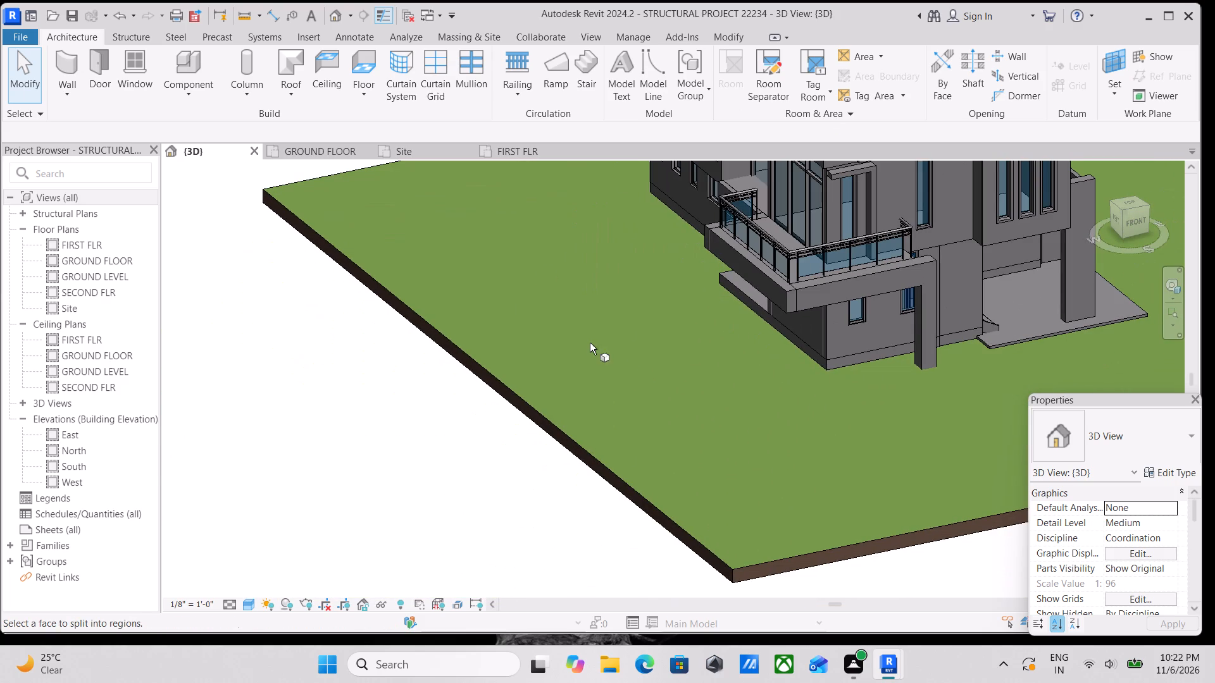
scroll(709, 383, "down", 3)
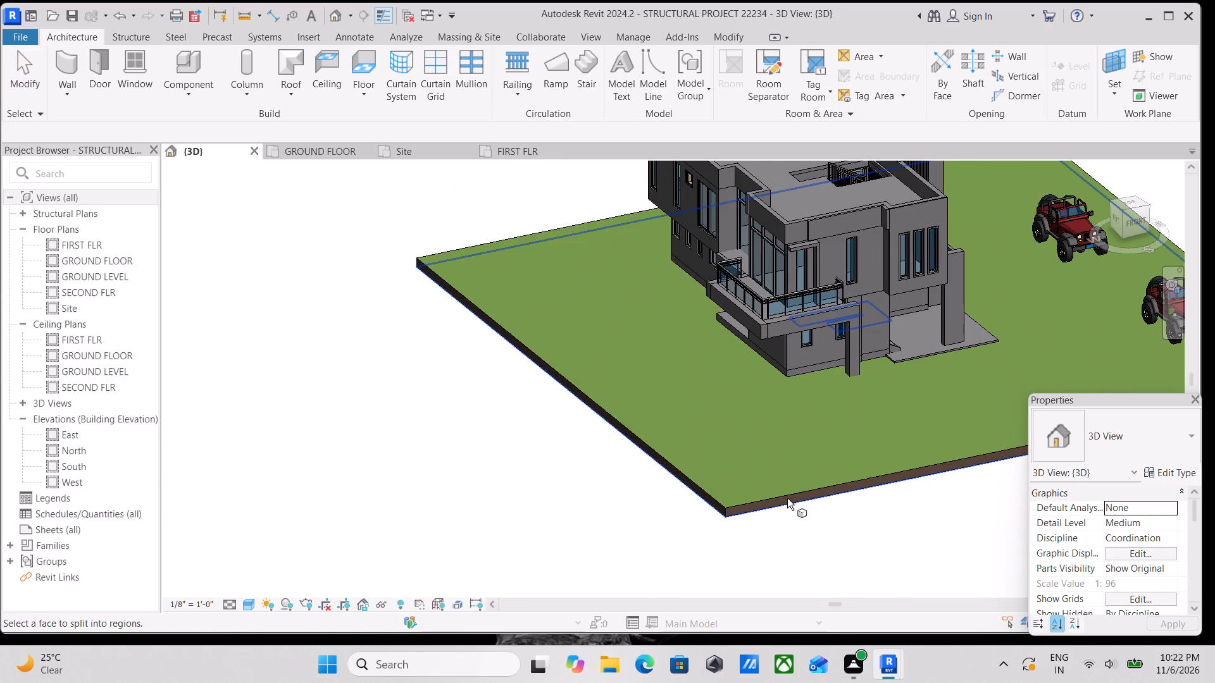
scroll(717, 509, "up", 6)
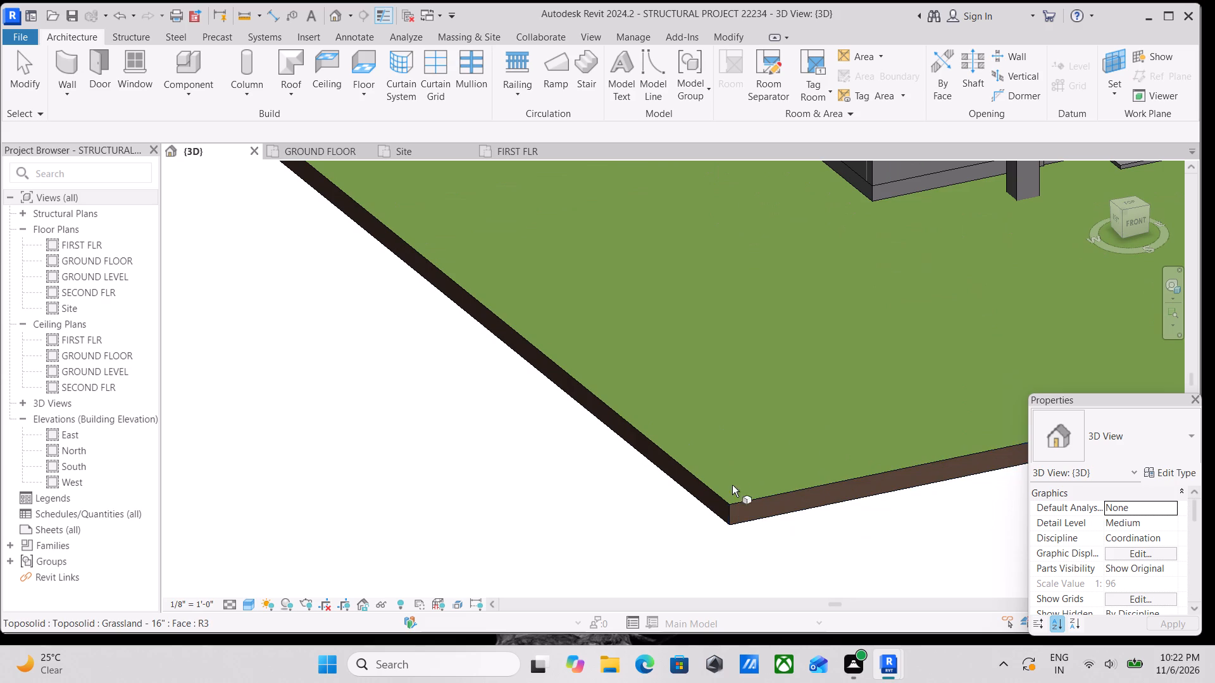
left_click(711, 488)
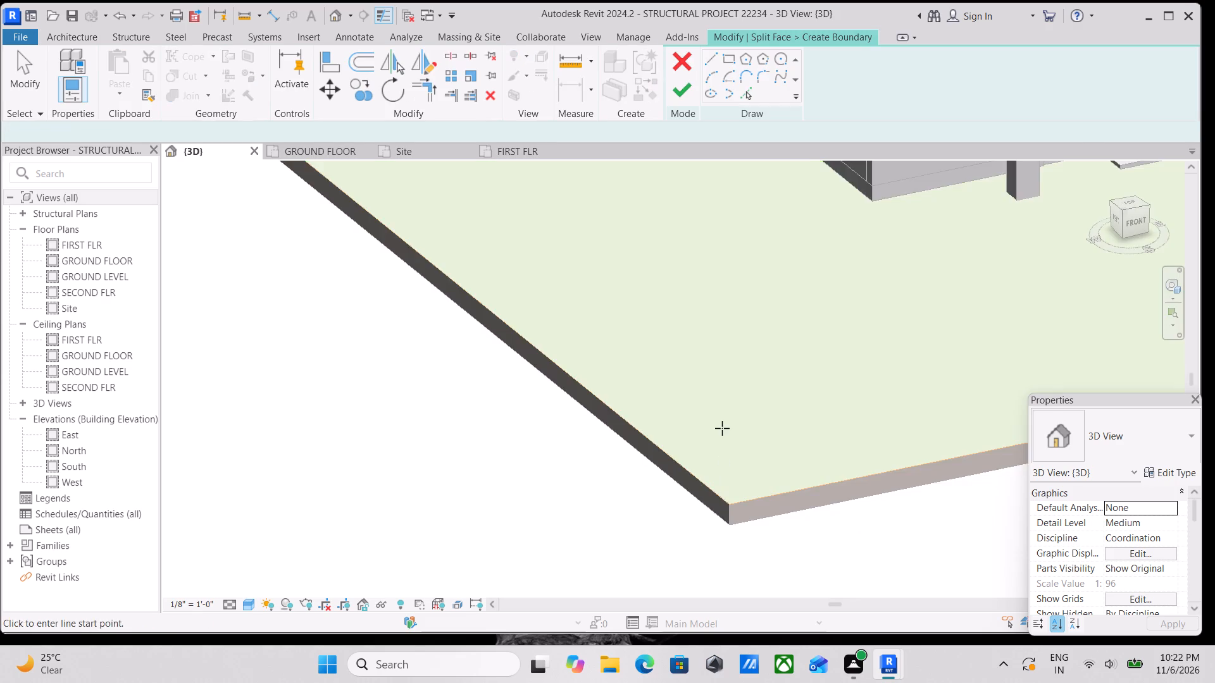
Sketch a square of about 8'-6" per side on the lawn between the house and the jeeps, working from the top view.
scroll(722, 428, "down", 2)
middle_click_drag(722, 428, 690, 572)
scroll(690, 572, "up", 1)
scroll(686, 440, "down", 2)
middle_click_drag(697, 436, 651, 558, "shift")
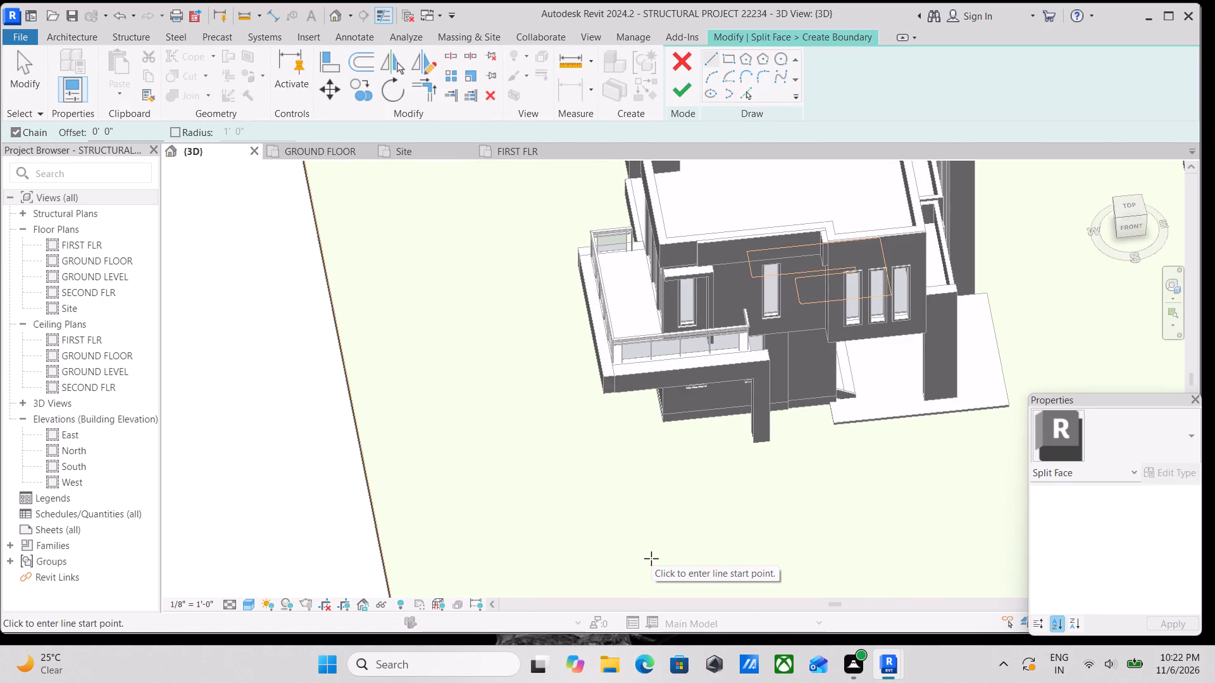
scroll(647, 499, "up", 2)
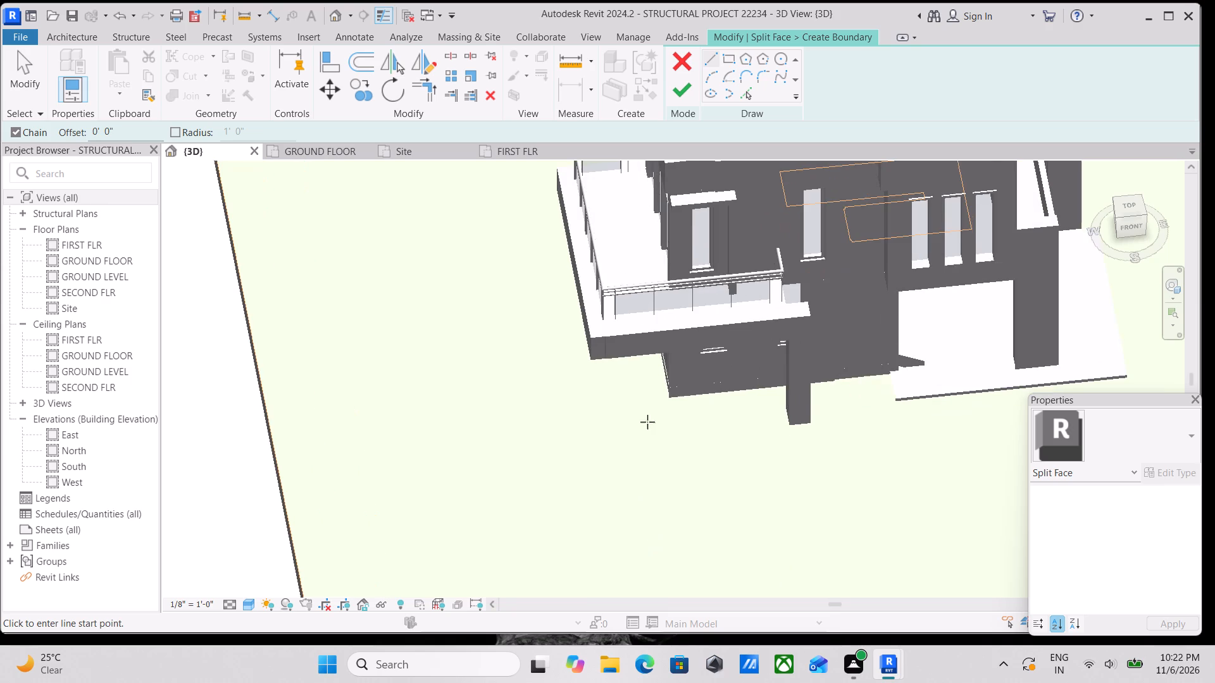
left_click(1136, 203)
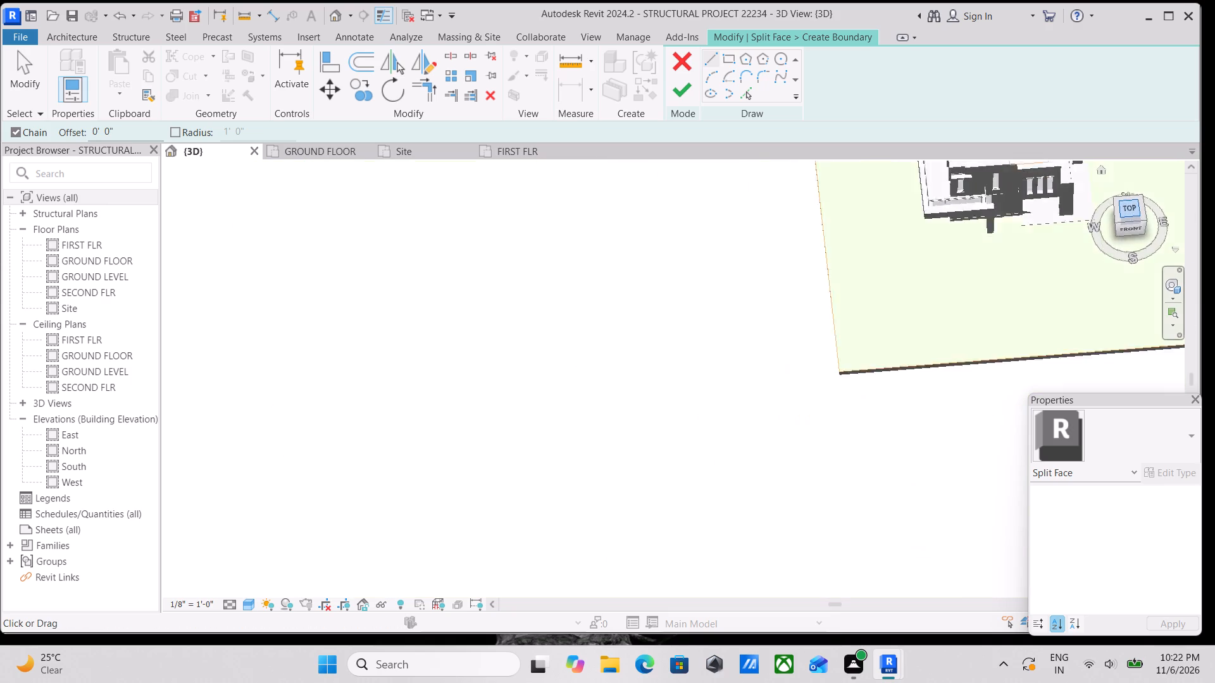
scroll(1062, 239, "up", 3)
scroll(730, 532, "up", 5)
middle_click_drag(706, 491, 756, 423)
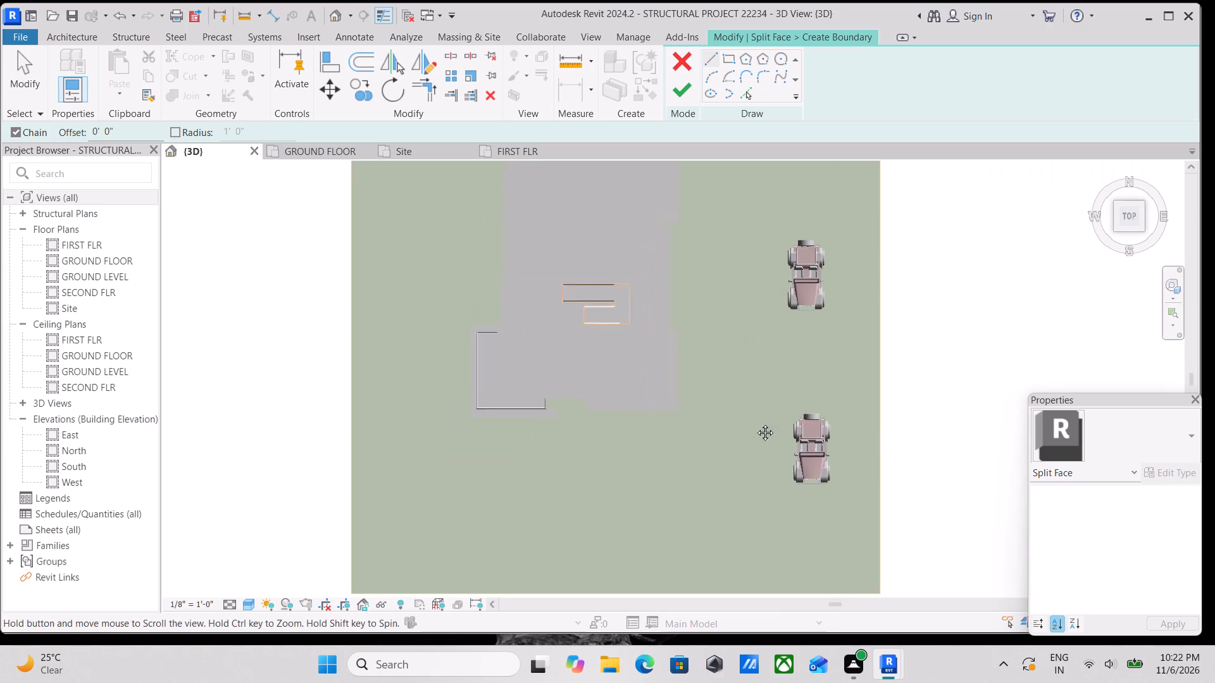
middle_click_drag(756, 423, 758, 410)
scroll(730, 302, "up", 8)
left_click(728, 295)
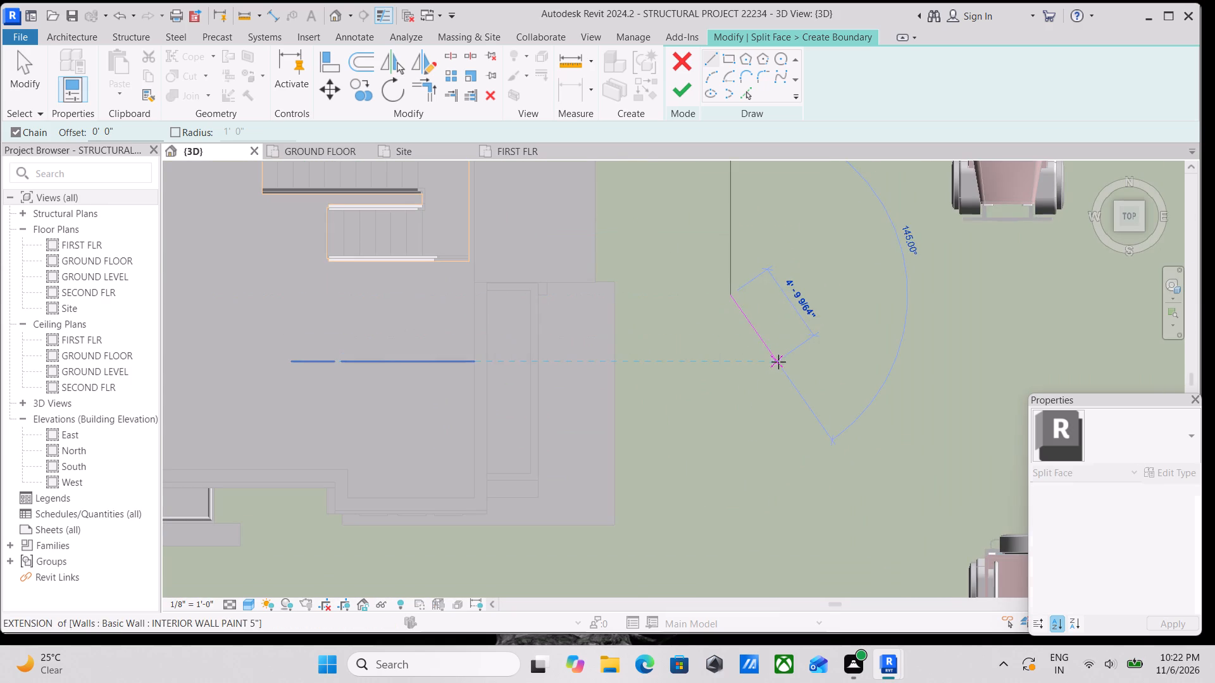
key("Escape")
left_click(732, 51)
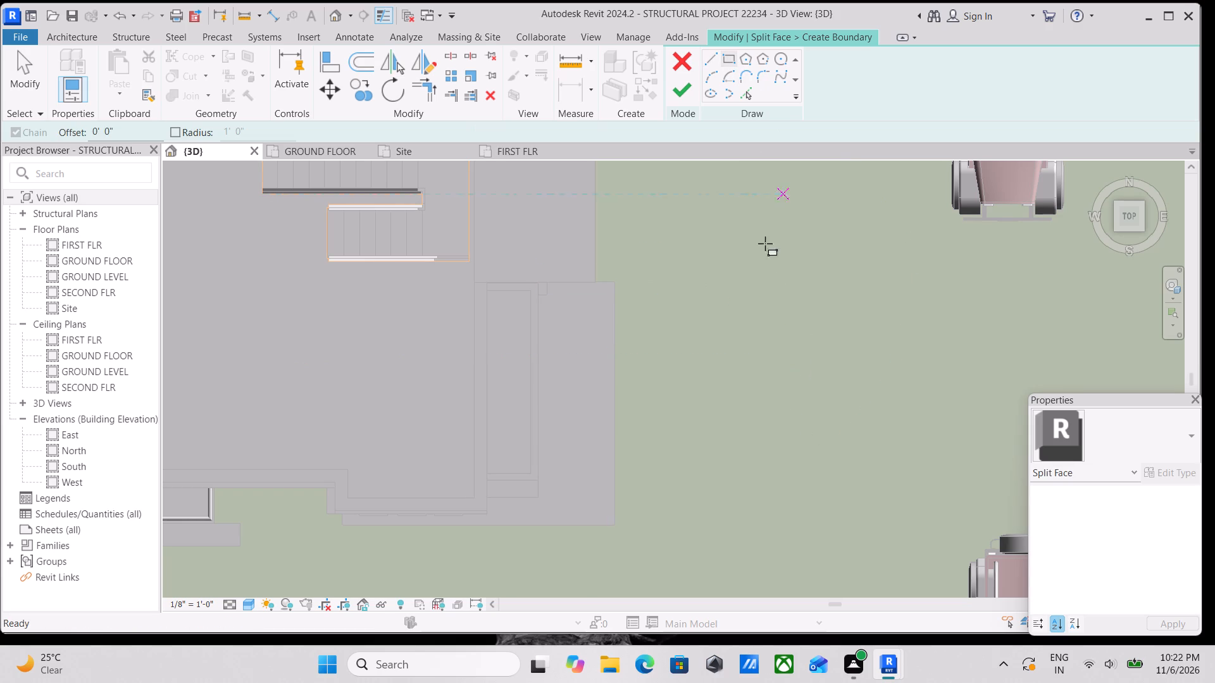
left_click(726, 258)
left_click(871, 402)
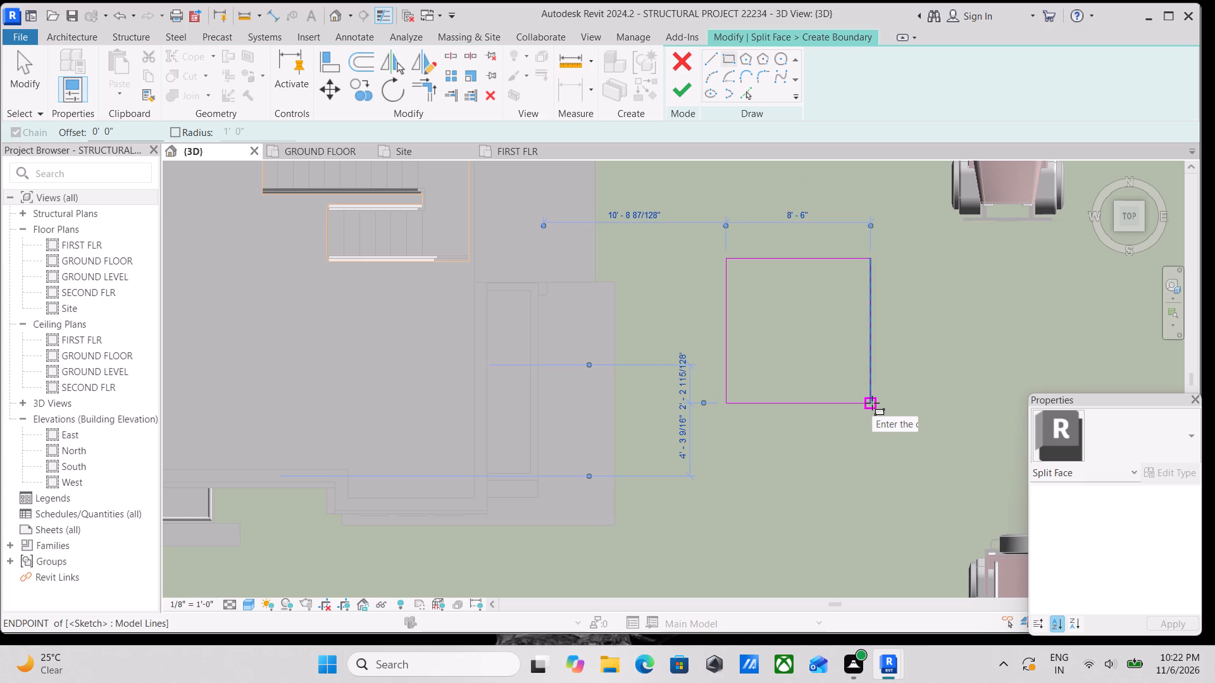
Examine the sketched square's position and spacing relative to the house and the jeep.
scroll(792, 308, "up", 3)
middle_click_drag(757, 299, 764, 360)
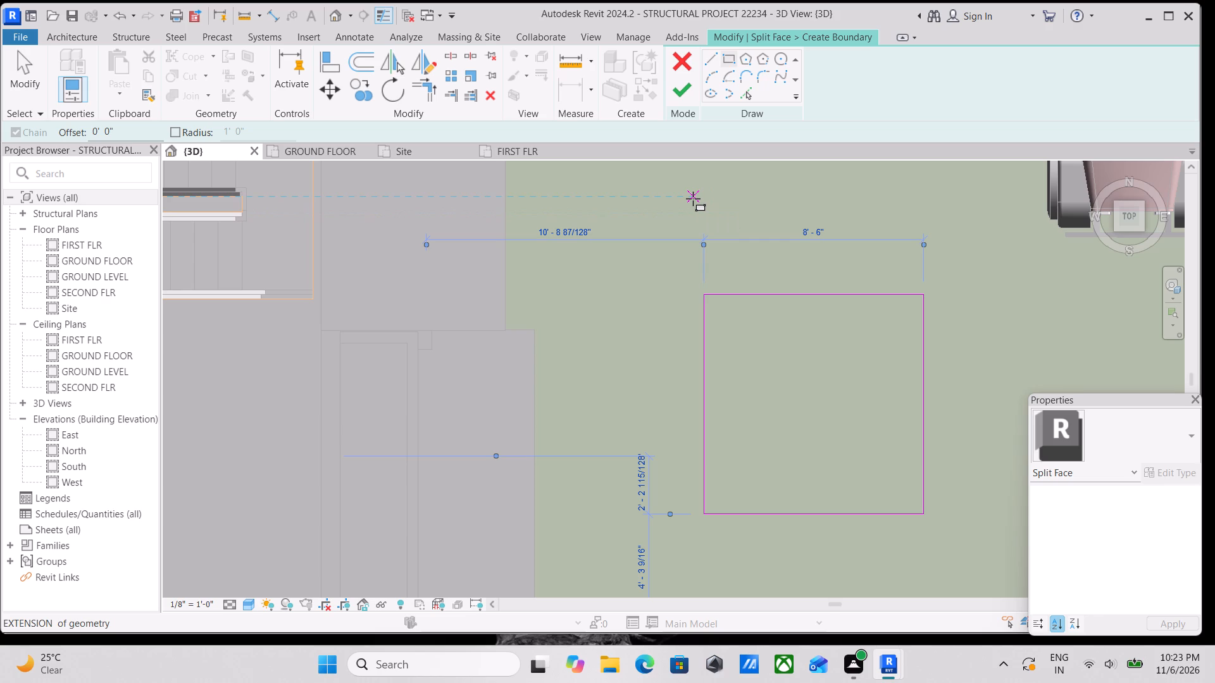
scroll(1050, 336, "up", 1)
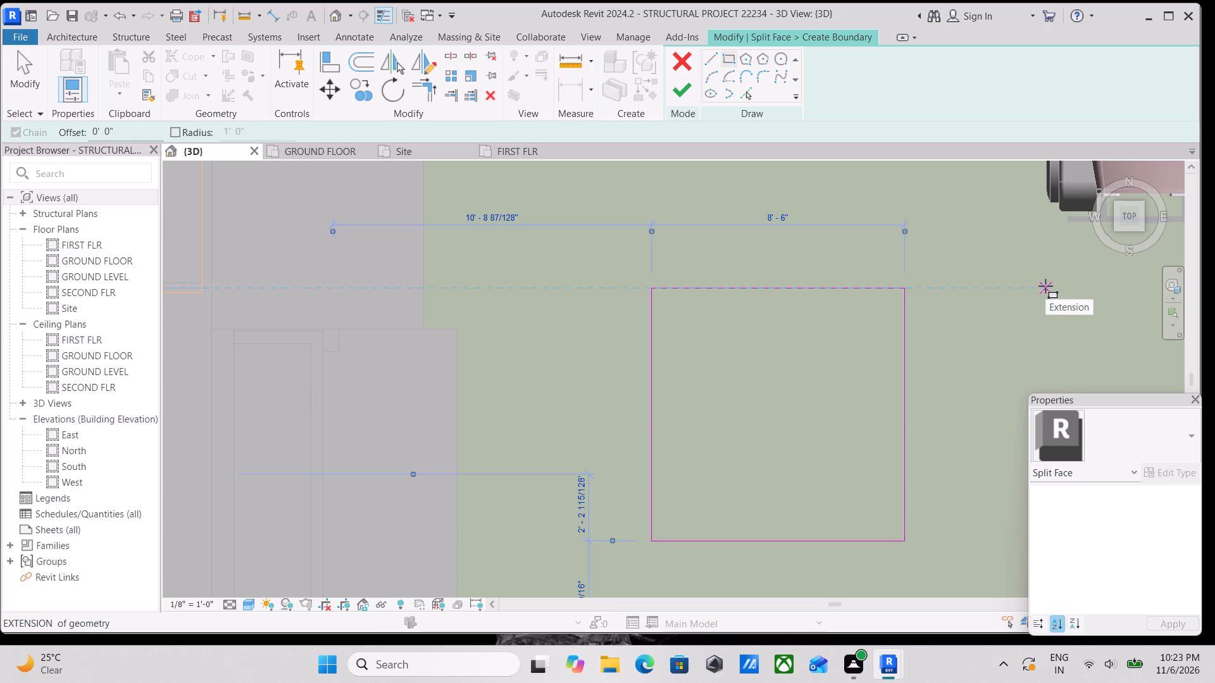
scroll(1052, 304, "down", 2)
middle_click_drag(964, 303, 812, 280)
scroll(604, 264, "up", 2)
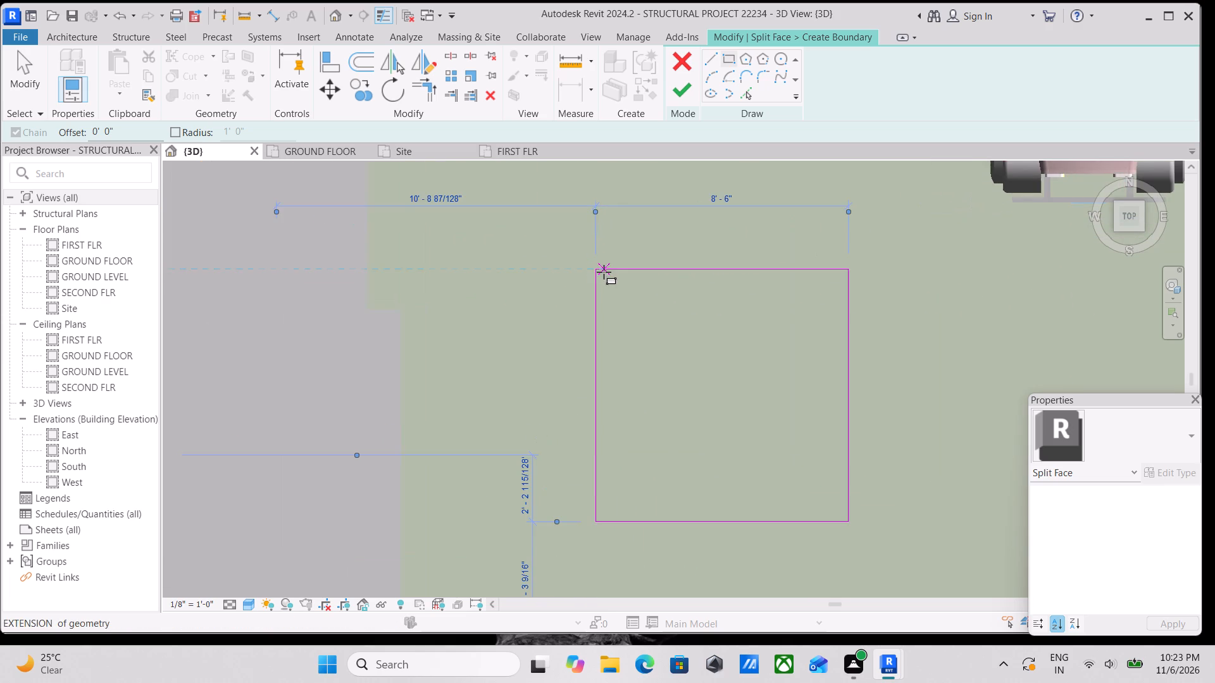
scroll(606, 271, "up", 1)
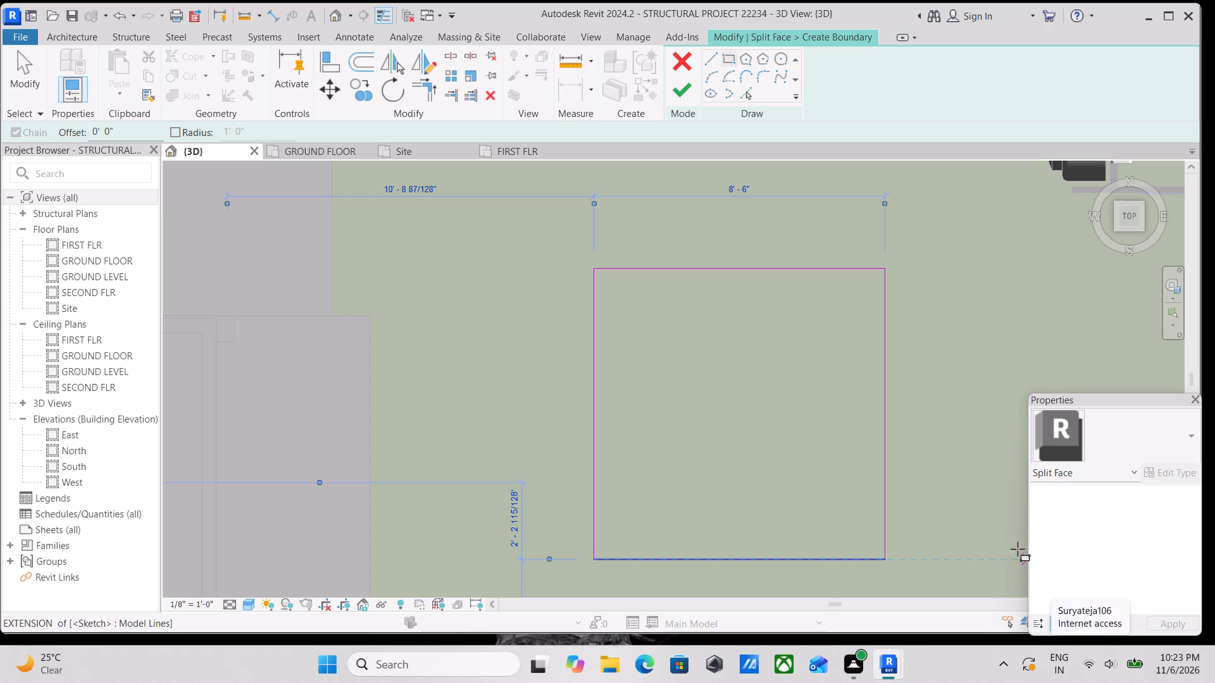
scroll(942, 581, "up", 2)
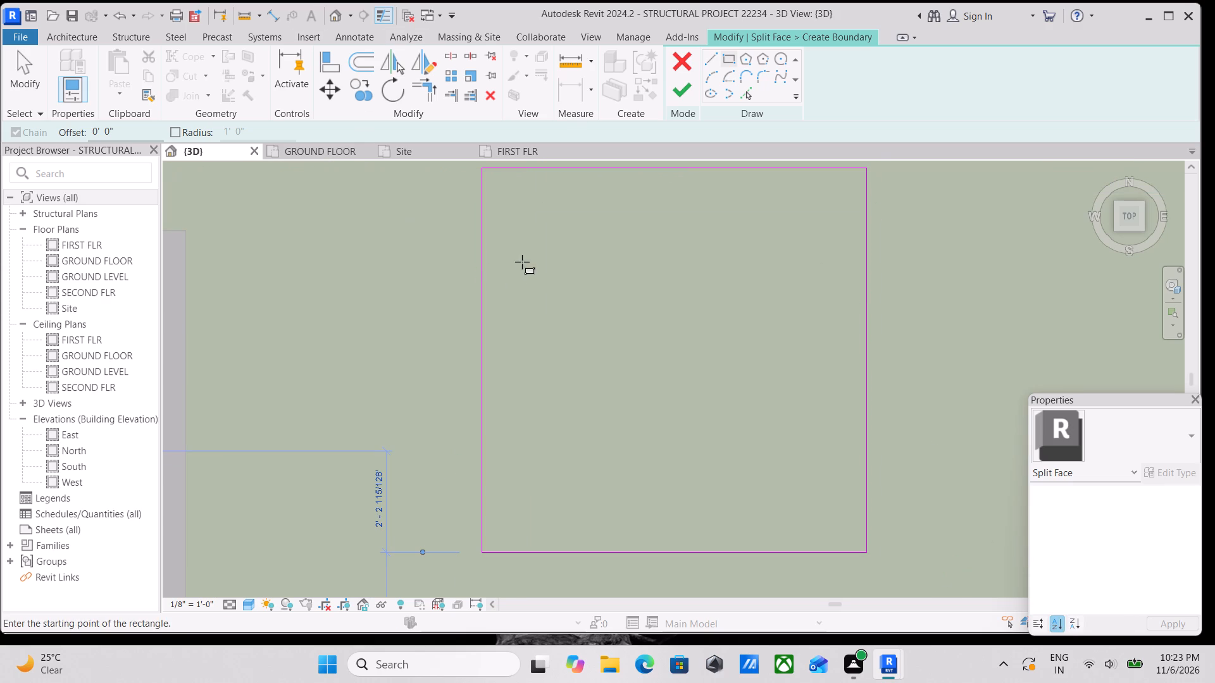
middle_click_drag(522, 262, 535, 342)
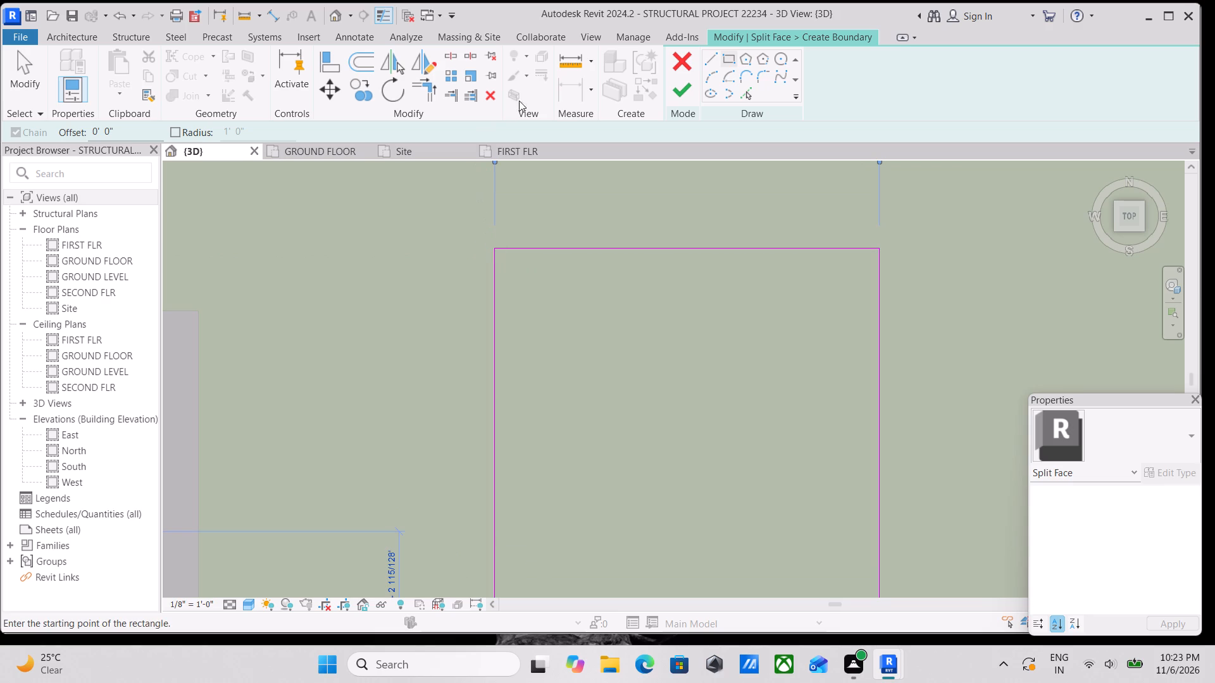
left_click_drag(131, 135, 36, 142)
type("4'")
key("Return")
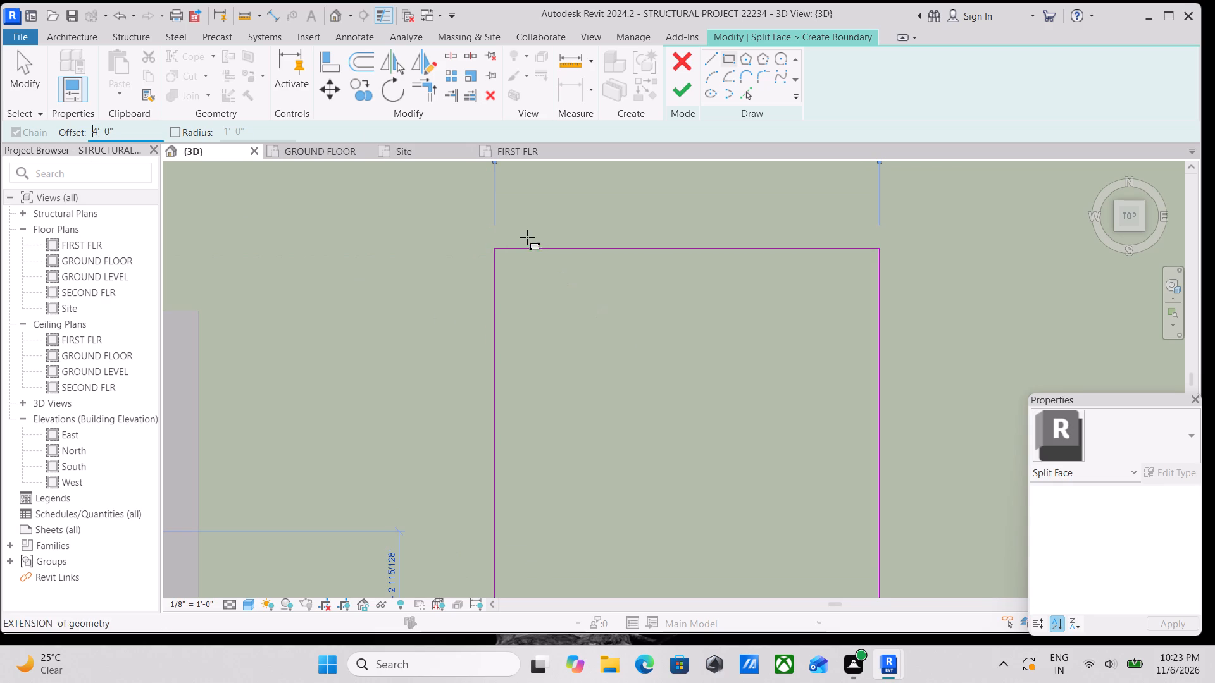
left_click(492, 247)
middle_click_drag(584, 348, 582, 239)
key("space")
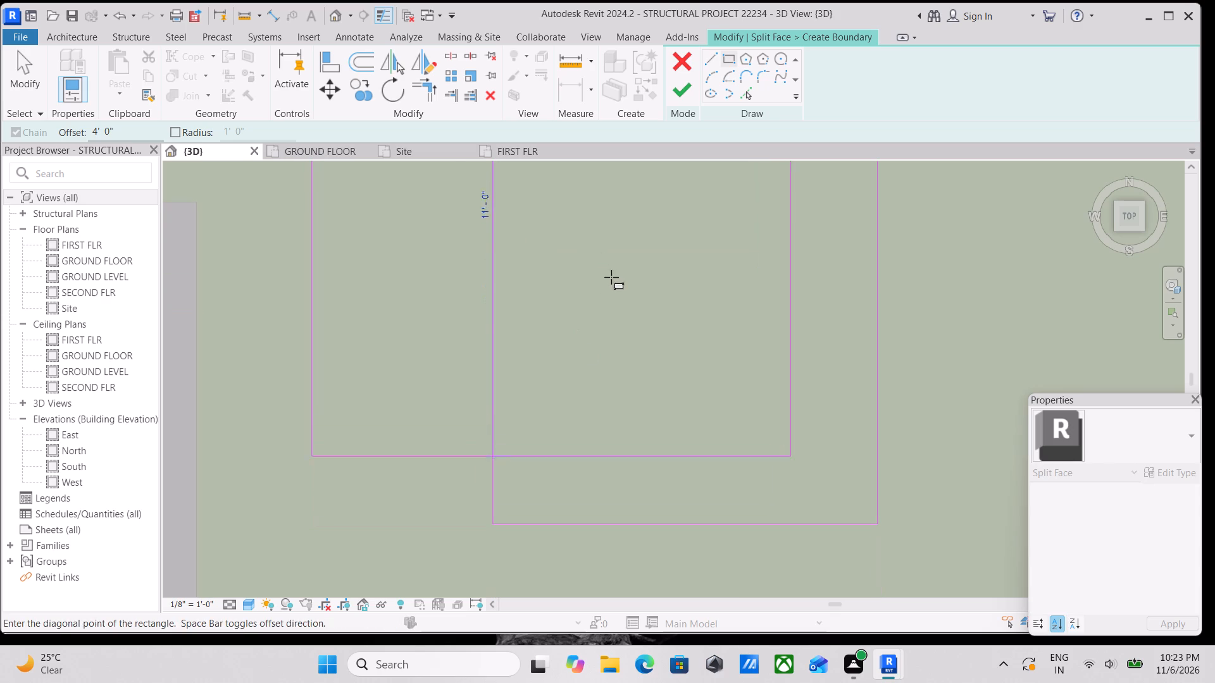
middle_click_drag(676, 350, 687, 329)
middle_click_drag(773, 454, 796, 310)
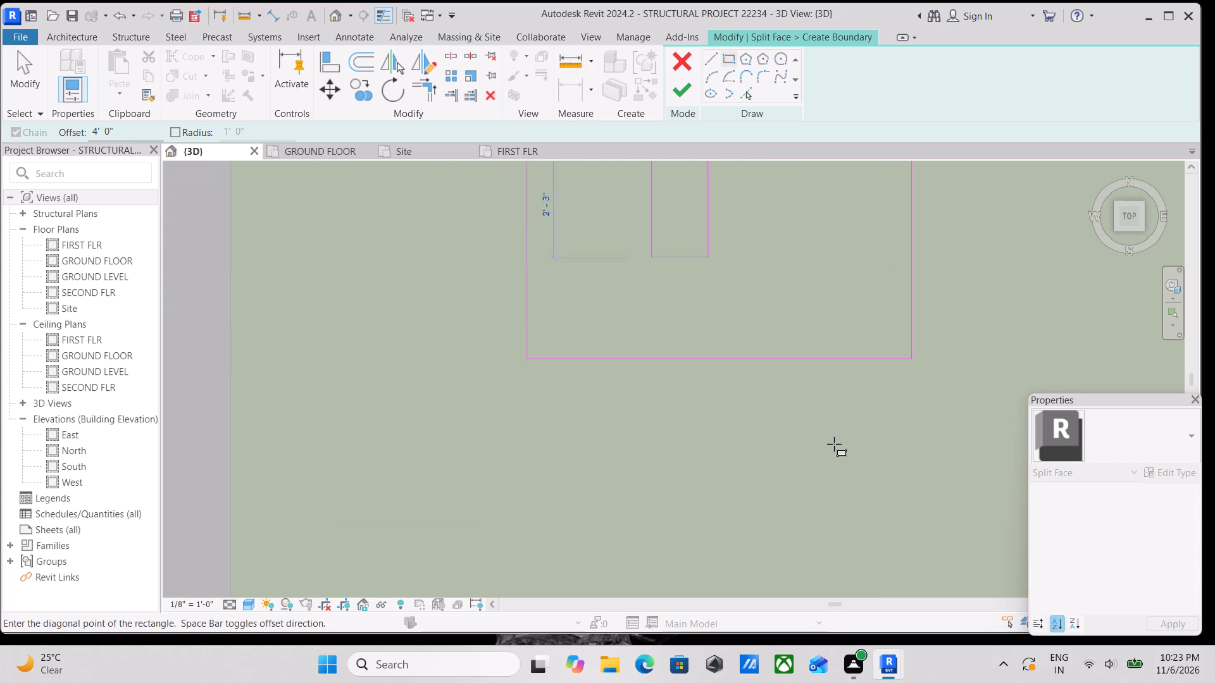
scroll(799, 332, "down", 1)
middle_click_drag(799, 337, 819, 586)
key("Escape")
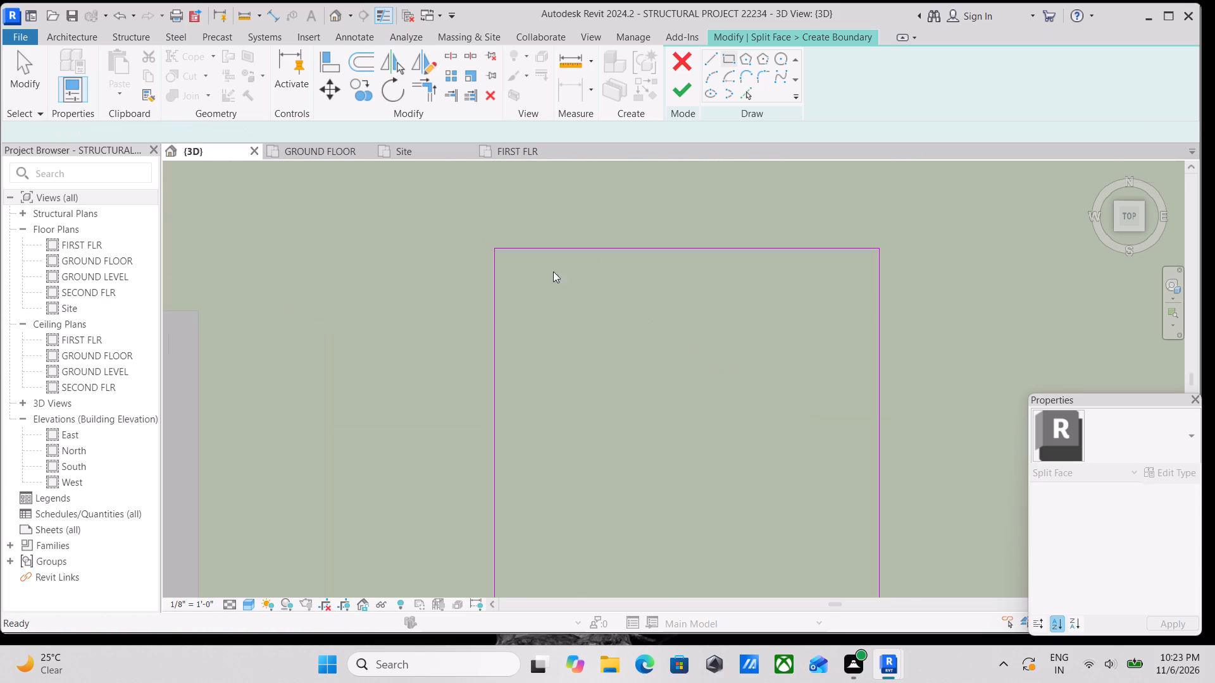
Draw a second square around the first one with the Rectangle tool, offset 2' outward from its corners.
left_click_drag(128, 131, 75, 137)
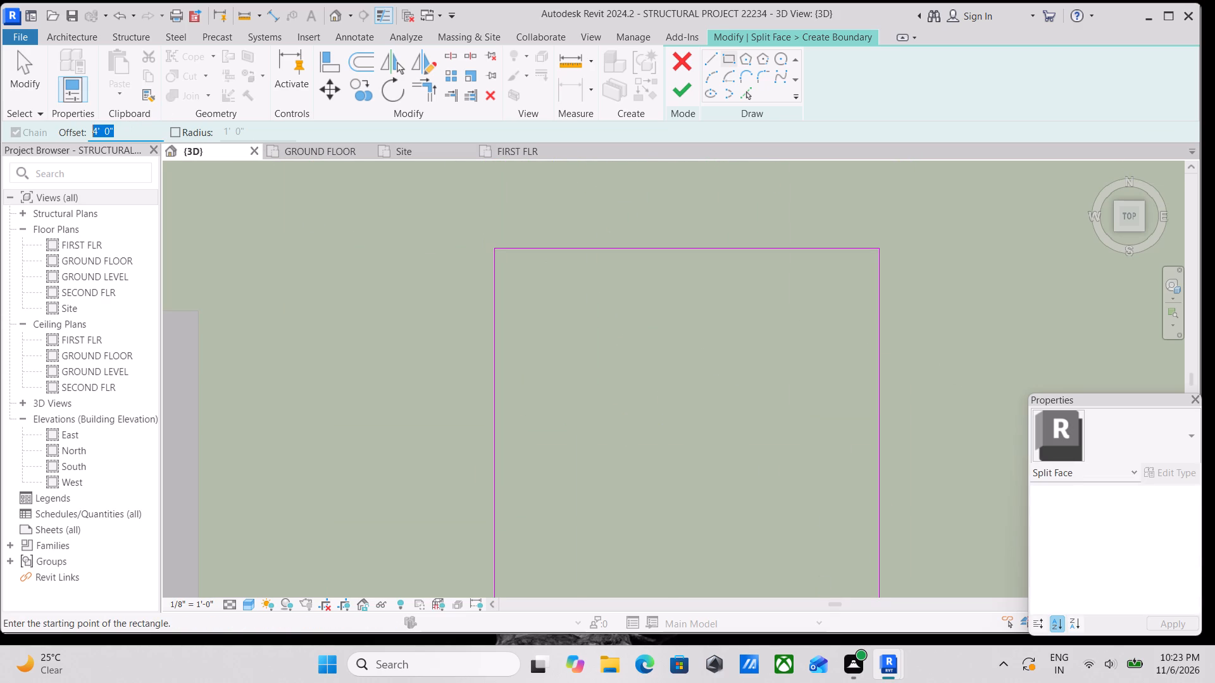
left_click_drag(75, 137, 60, 138)
type("2'")
key("Return")
scroll(559, 354, "down", 2)
middle_click_drag(564, 347, 551, 279)
left_click(498, 207)
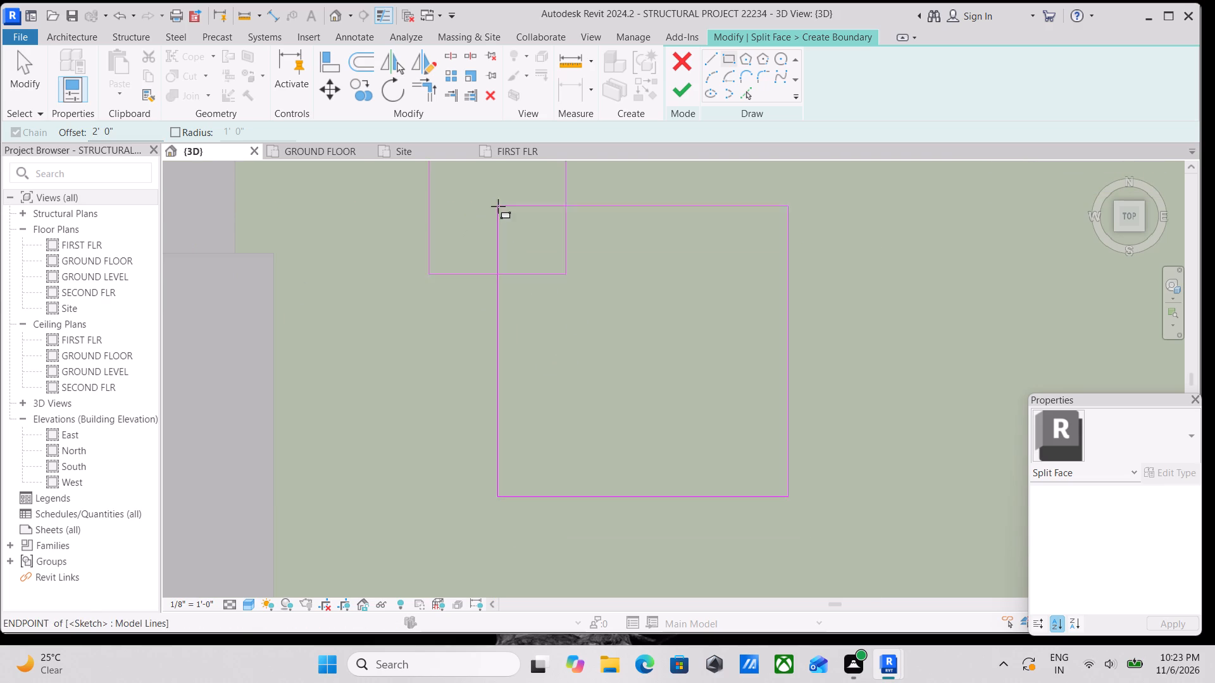
middle_click_drag(607, 311, 593, 261)
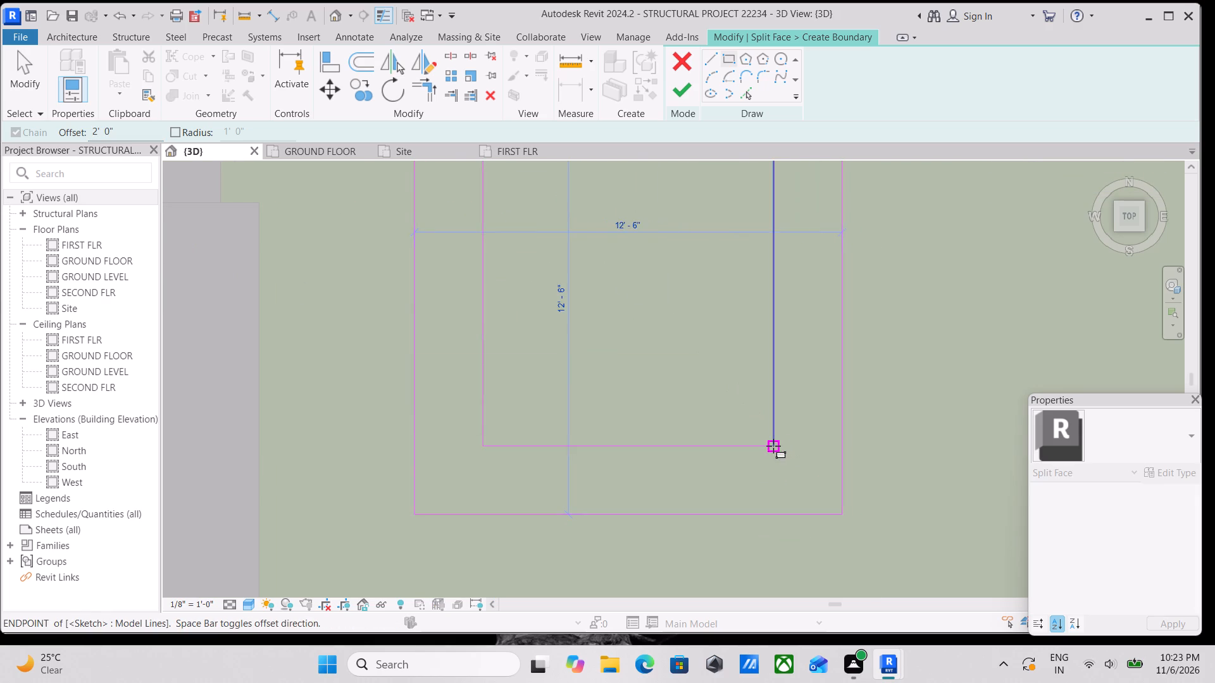
left_click(773, 446)
scroll(683, 346, "down", 3)
middle_click_drag(683, 346, 717, 453)
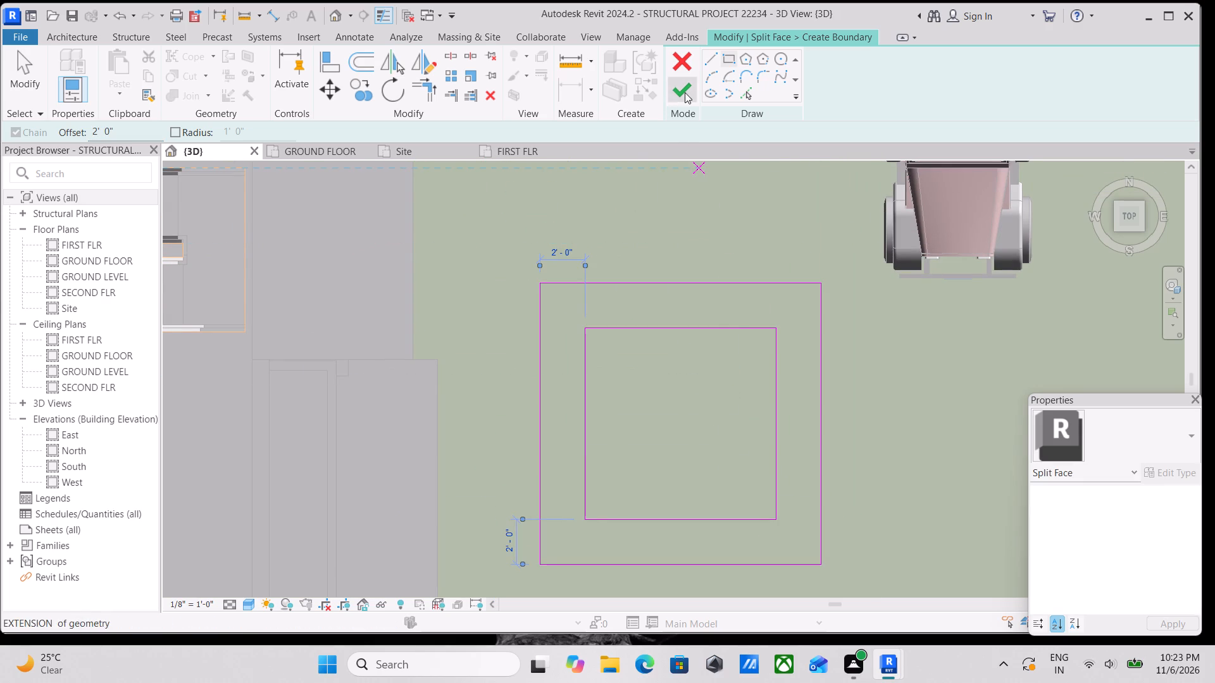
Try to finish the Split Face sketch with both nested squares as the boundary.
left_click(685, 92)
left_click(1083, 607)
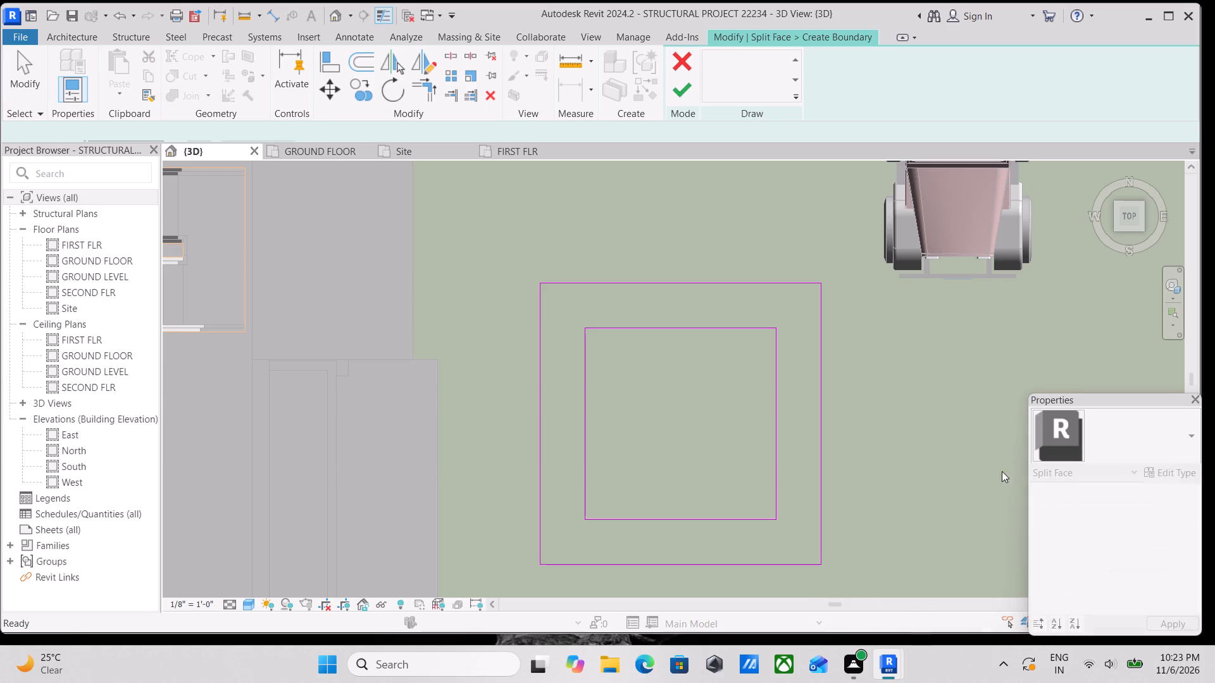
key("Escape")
Delete all four sides of the inner square from the Split Face sketch, keeping the outer square.
left_click(699, 326)
right_click(699, 326)
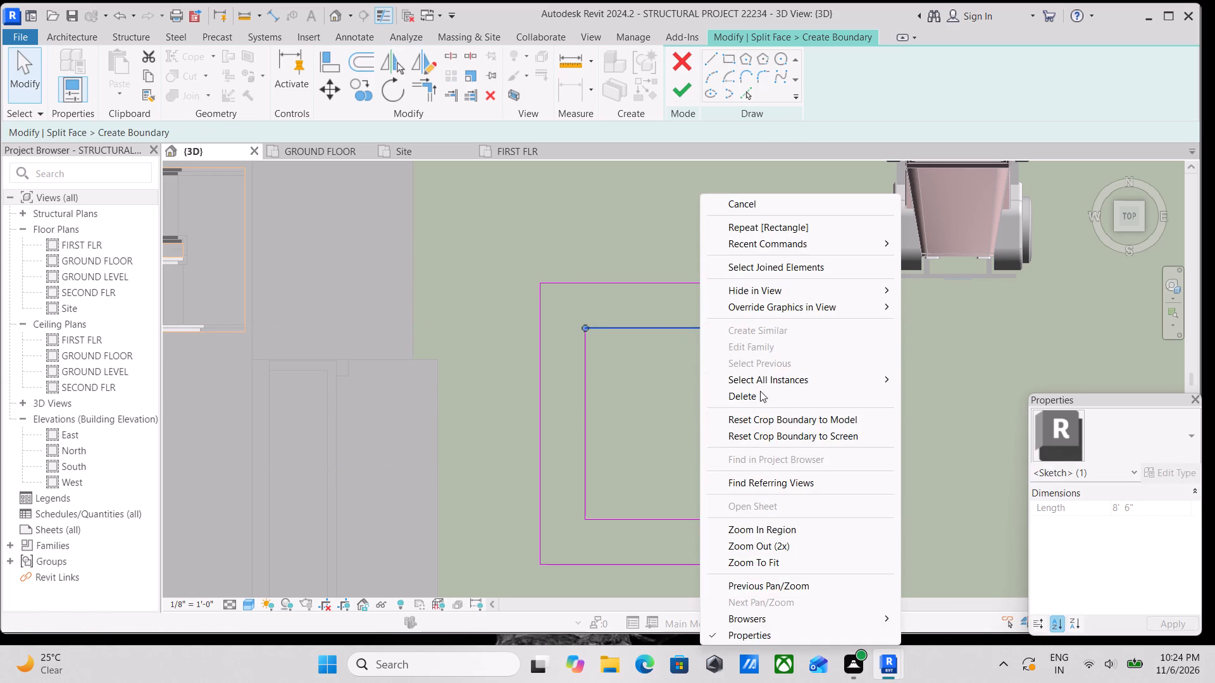
left_click(760, 391)
left_click(581, 419)
right_click(583, 418)
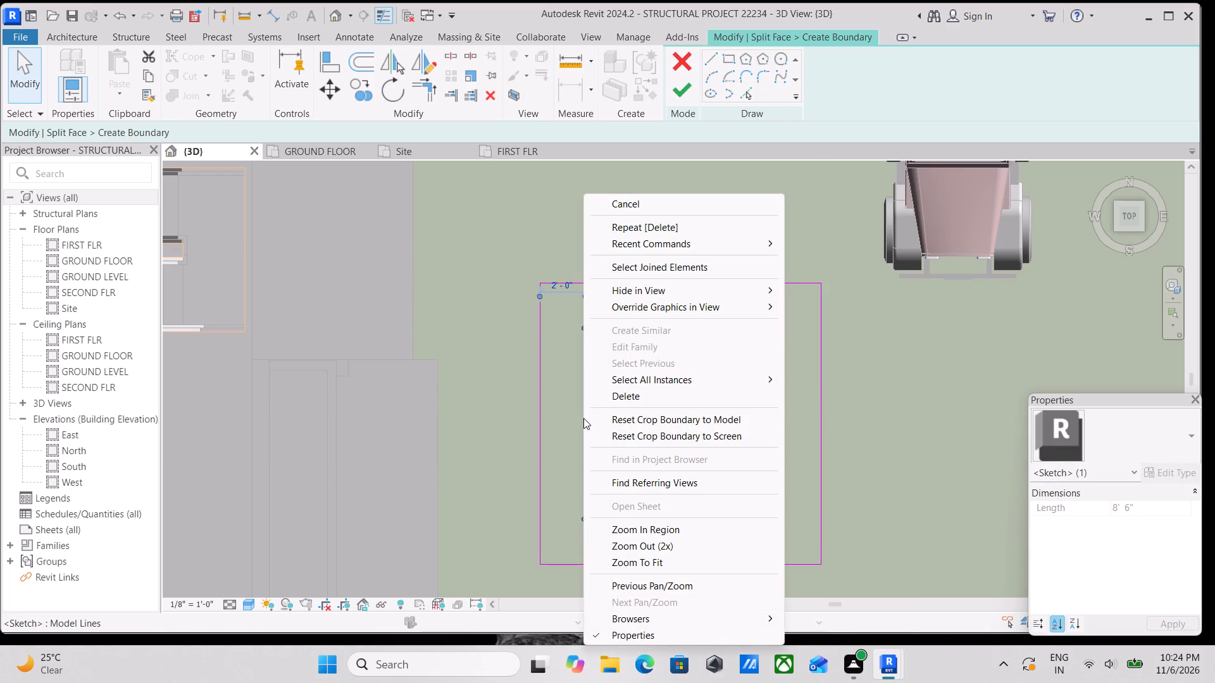
left_click(652, 396)
middle_click_drag(652, 396, 671, 343)
left_click(716, 466)
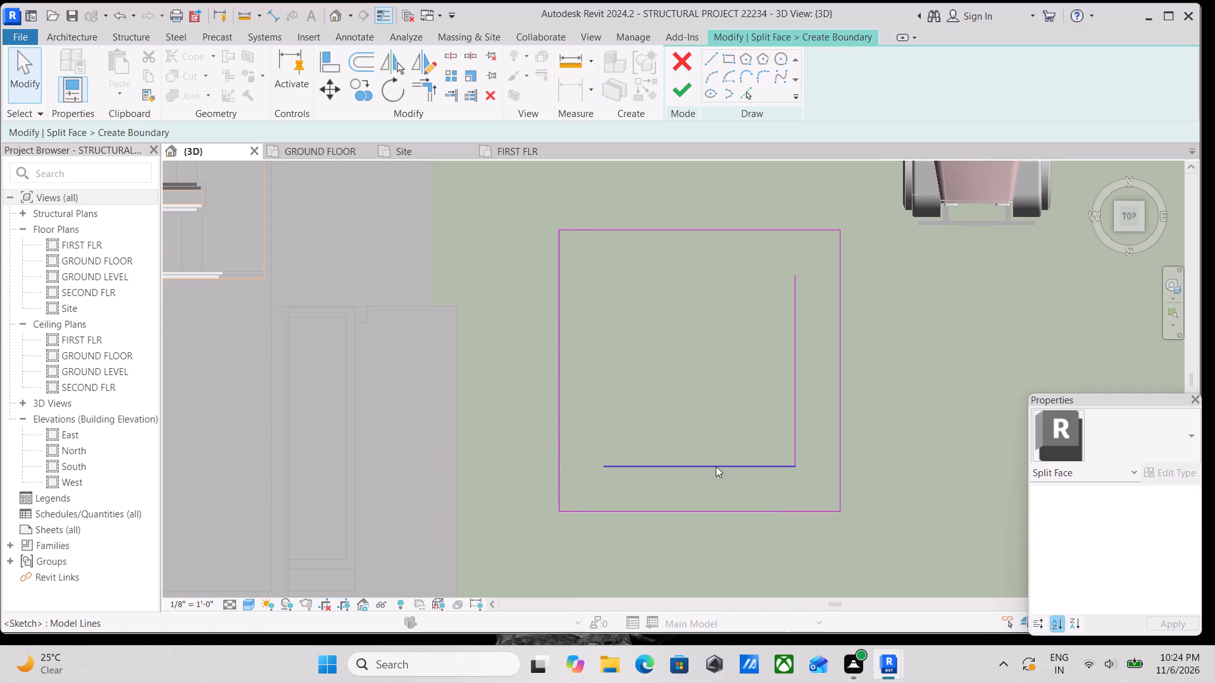
right_click(716, 466)
left_click(762, 216)
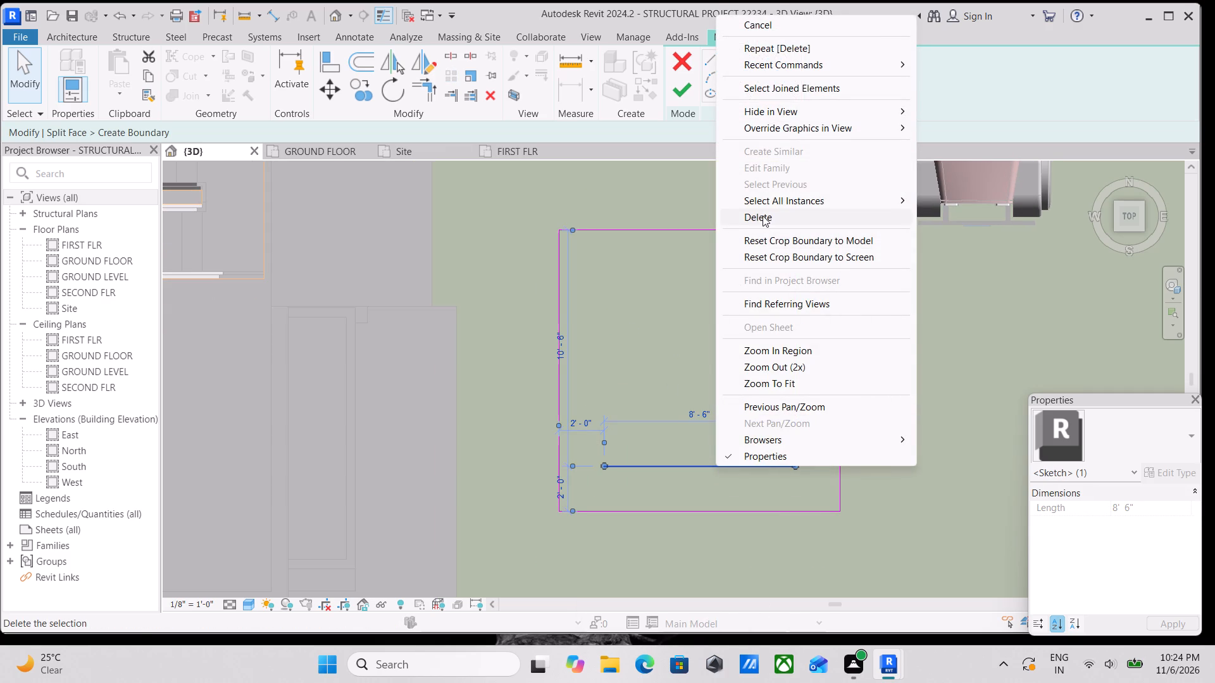
left_click(790, 349)
right_click(792, 348)
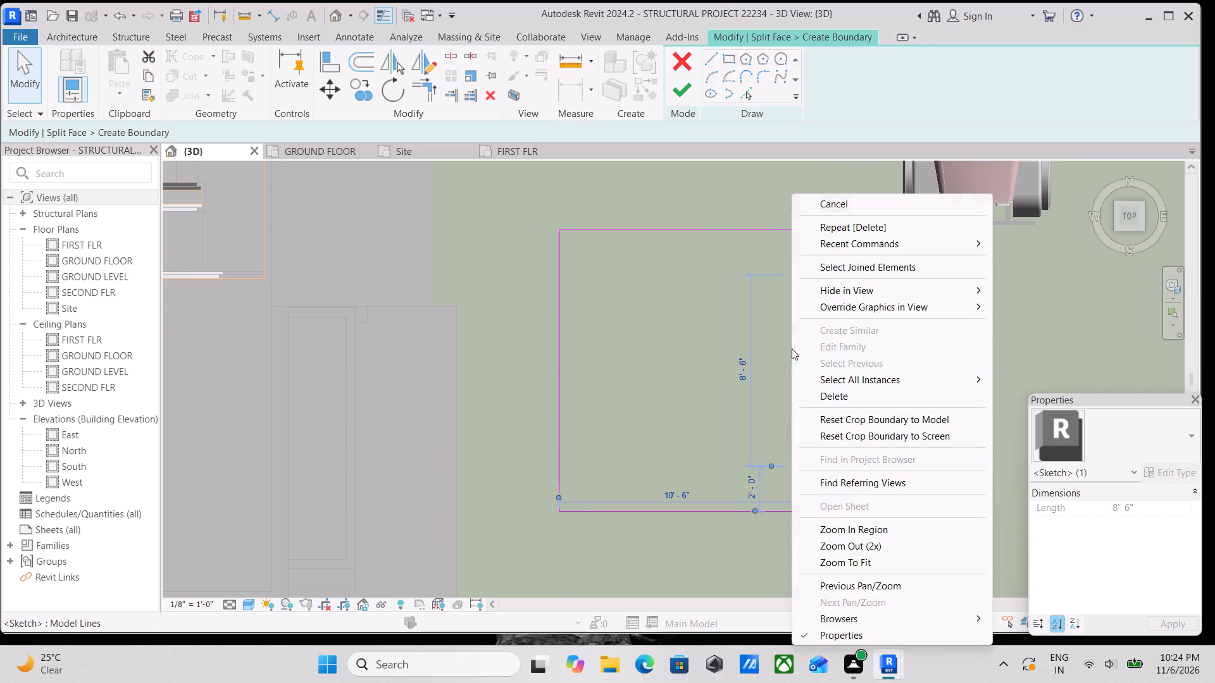
left_click(818, 390)
Finish the Split Face sketch with only the outer square as the boundary on the lawn.
scroll(703, 303, "down", 1)
scroll(703, 303, "up", 1)
scroll(703, 303, "down", 1)
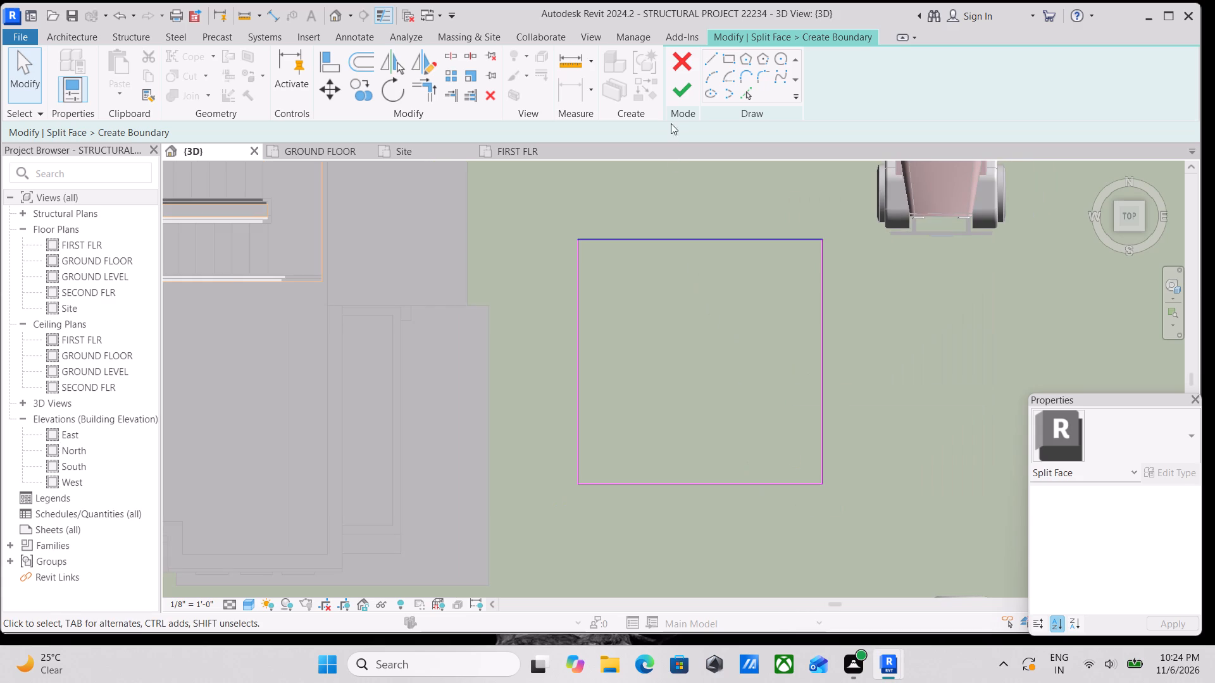
left_click(687, 83)
Examine the split square region on the lawn and its placement between the house and the jeeps in 3D.
scroll(710, 307, "down", 1)
middle_click(710, 307)
scroll(710, 307, "down", 1)
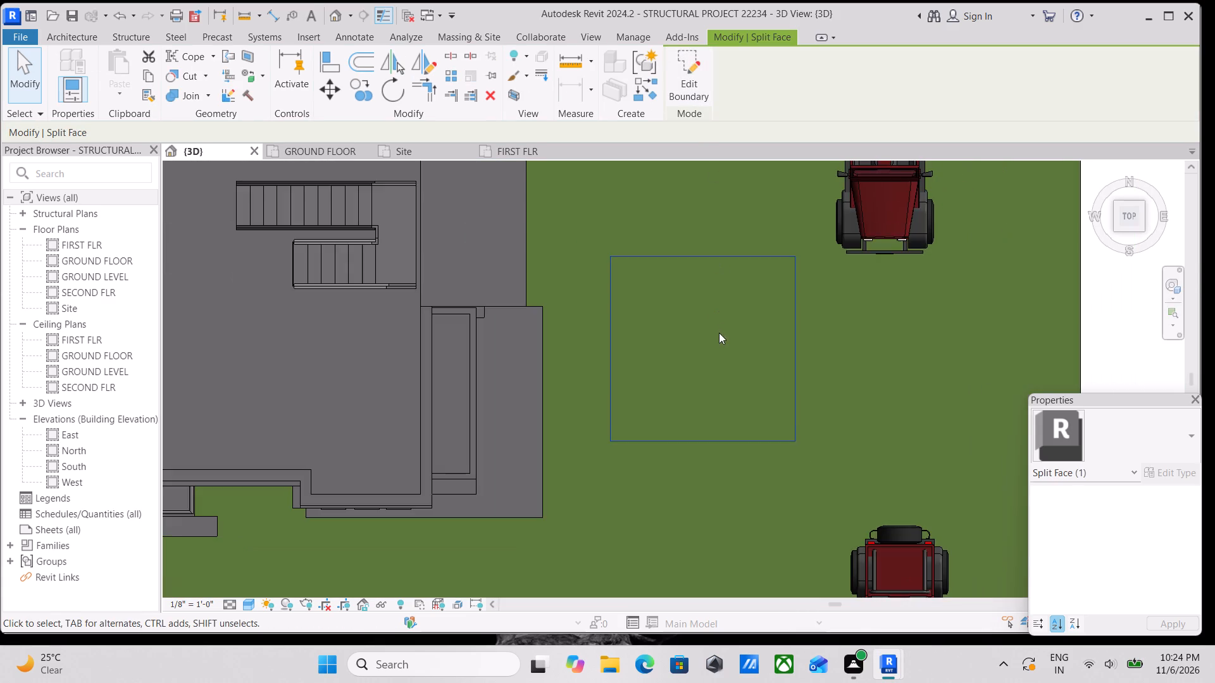
scroll(716, 376, "down", 1)
middle_click_drag(725, 407, 657, 121, "shift")
middle_click_drag(682, 336, 549, 292, "shift")
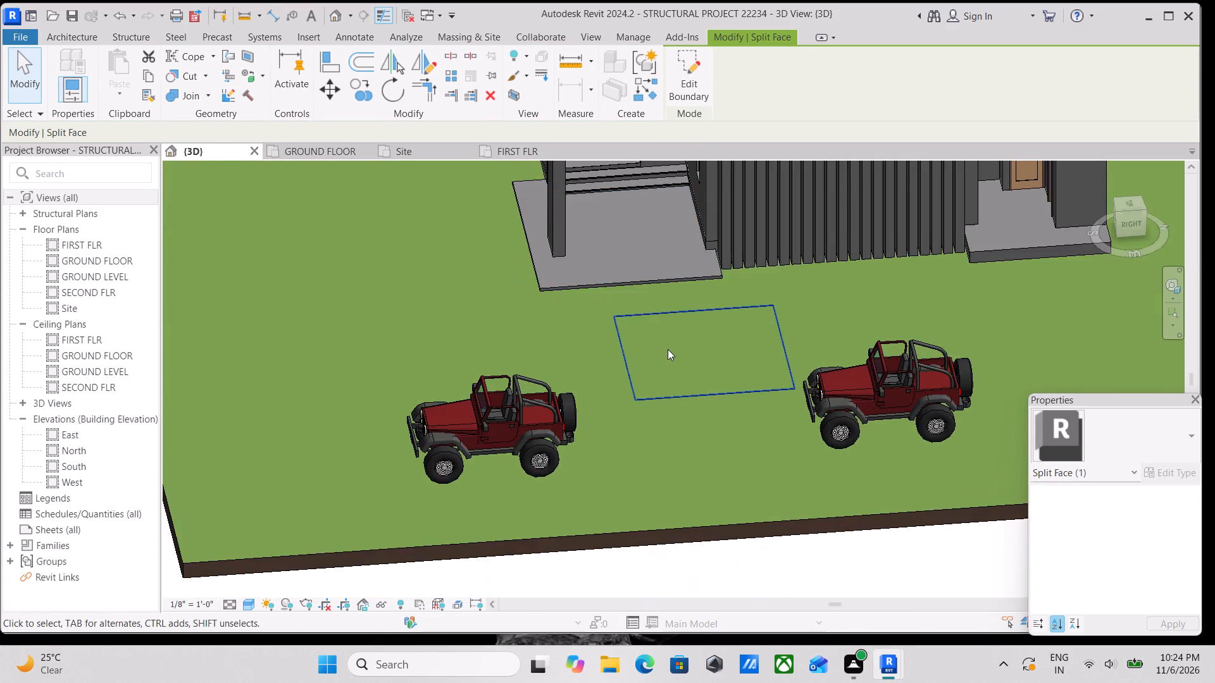
scroll(672, 357, "up", 2)
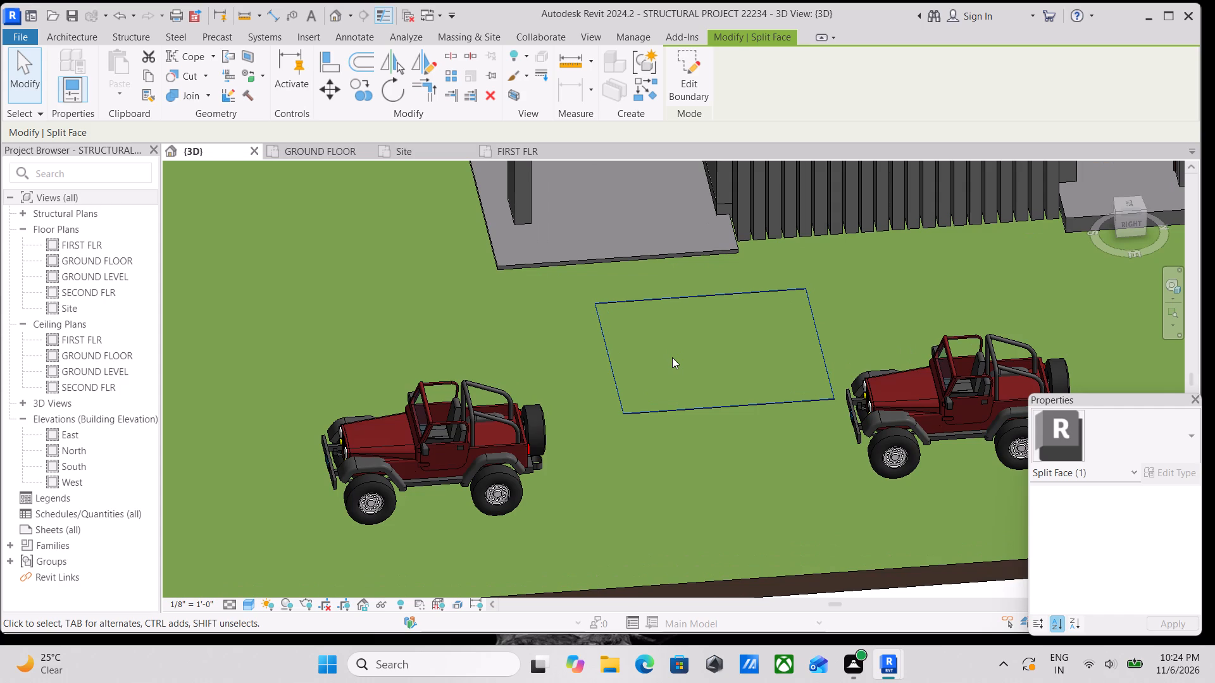
scroll(655, 367, "up", 1)
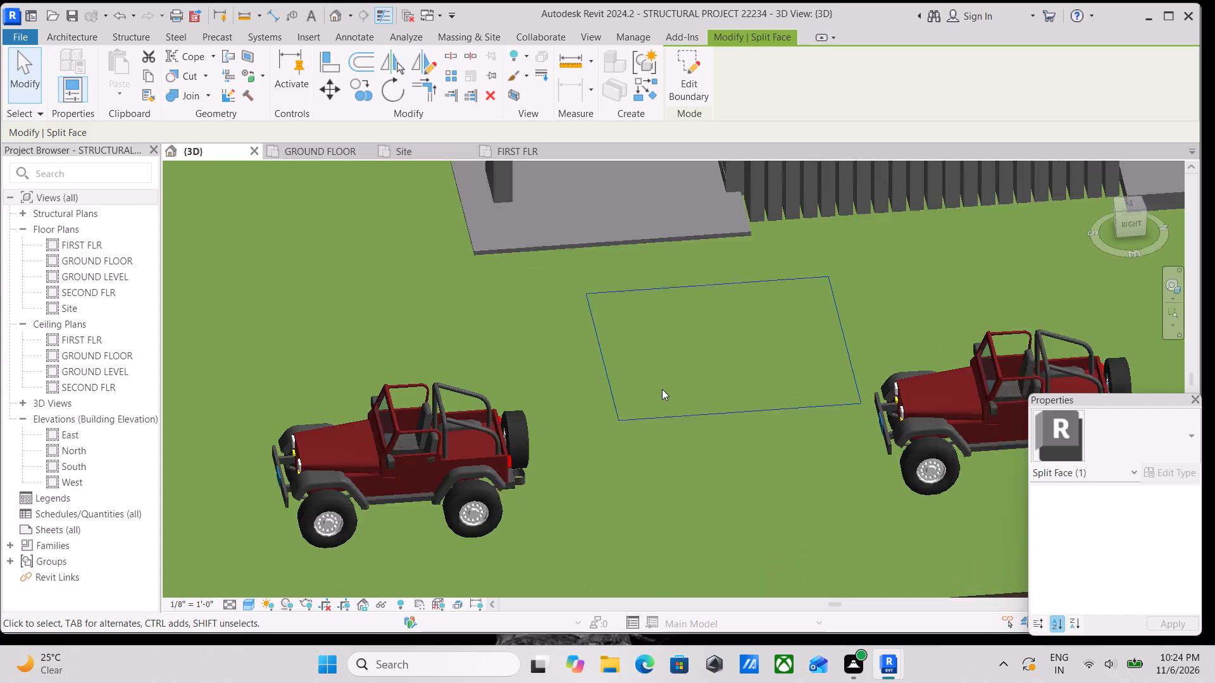
scroll(662, 389, "up", 2)
middle_click_drag(651, 377, 624, 443)
scroll(635, 422, "up", 1)
scroll(518, 325, "down", 2)
middle_click_drag(519, 378, 507, 378)
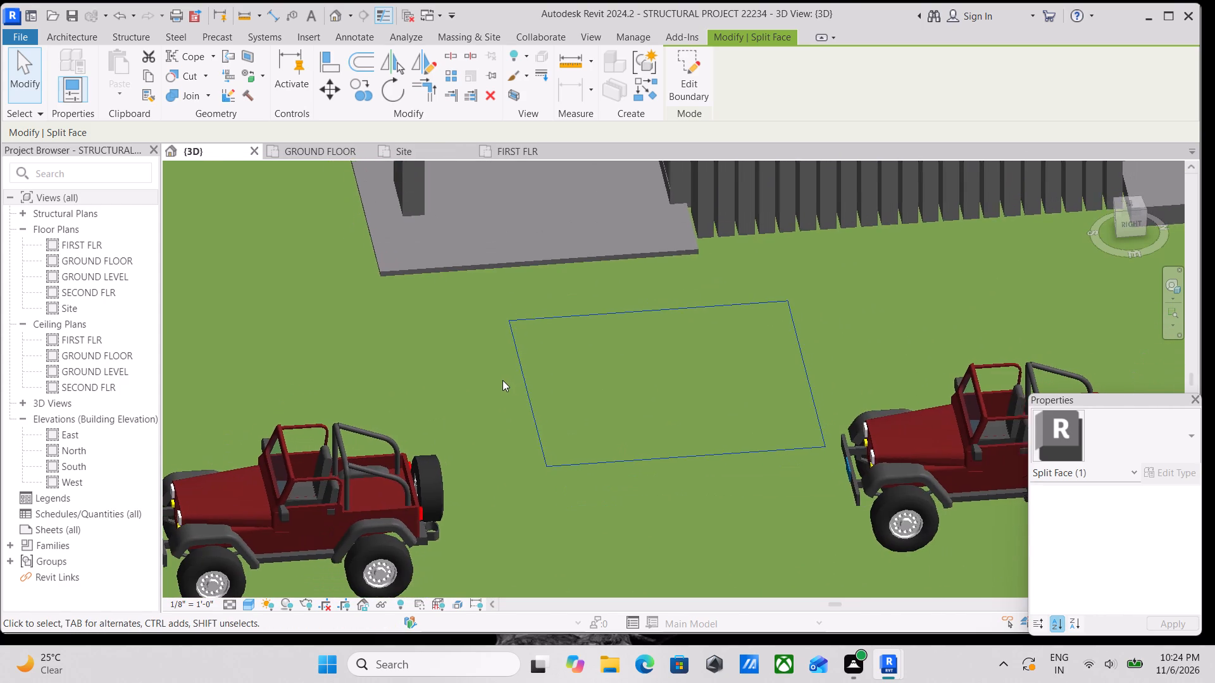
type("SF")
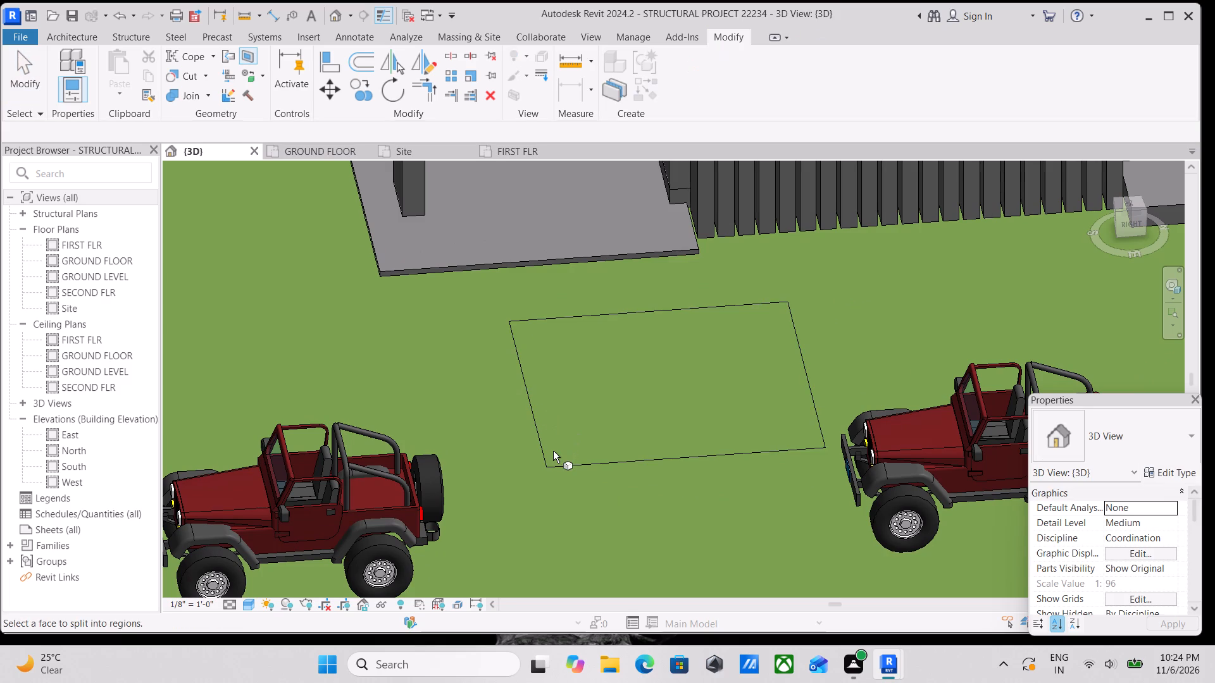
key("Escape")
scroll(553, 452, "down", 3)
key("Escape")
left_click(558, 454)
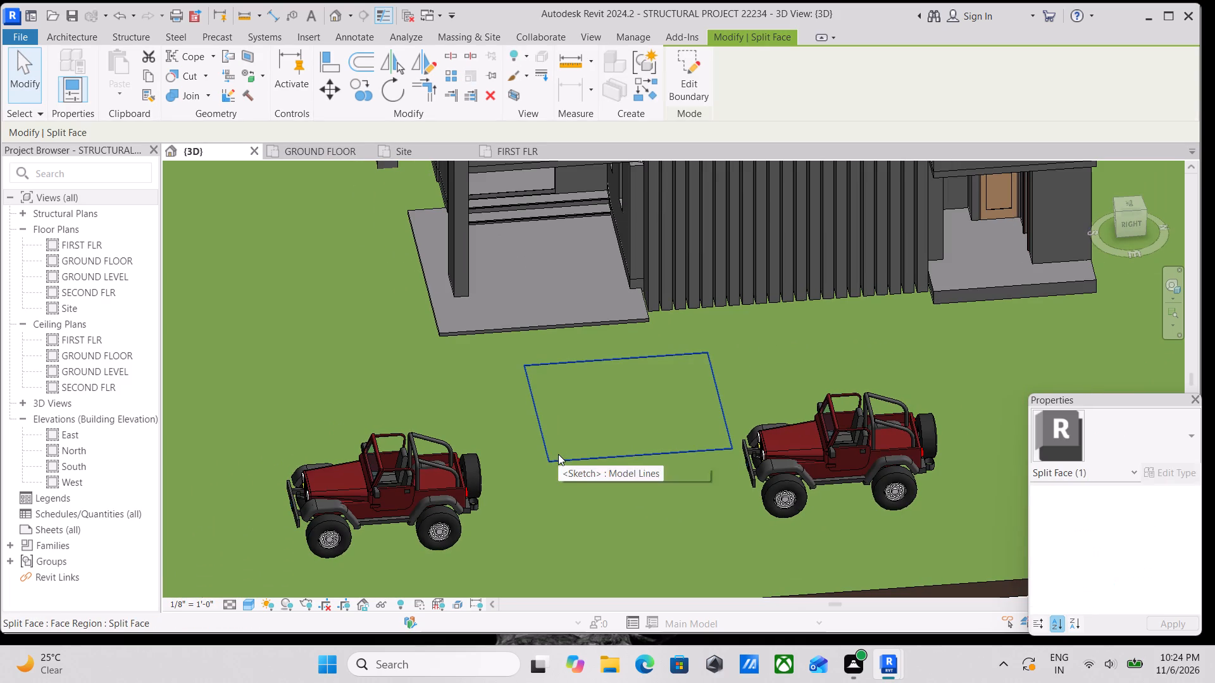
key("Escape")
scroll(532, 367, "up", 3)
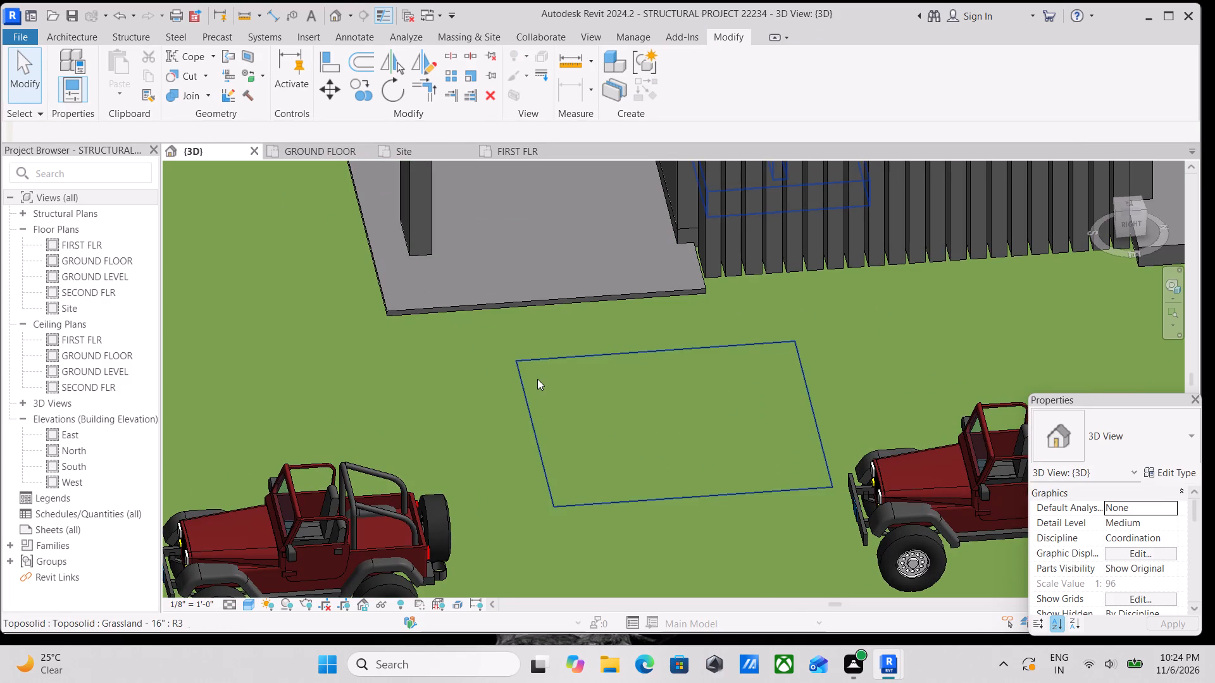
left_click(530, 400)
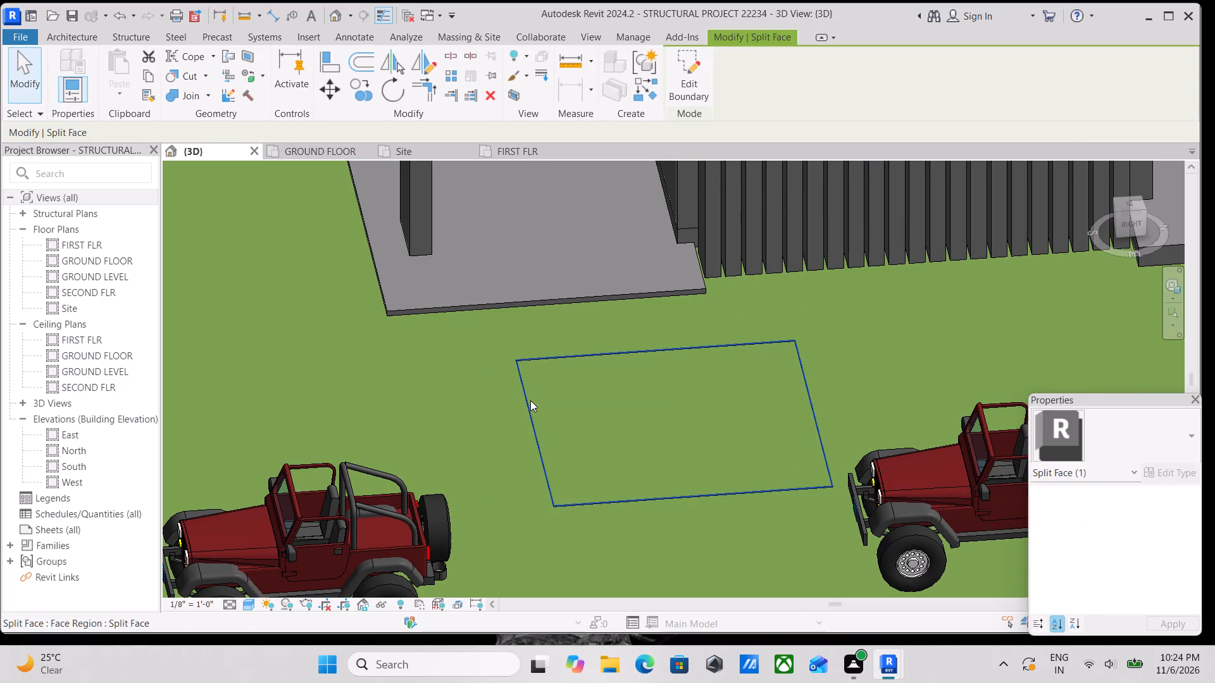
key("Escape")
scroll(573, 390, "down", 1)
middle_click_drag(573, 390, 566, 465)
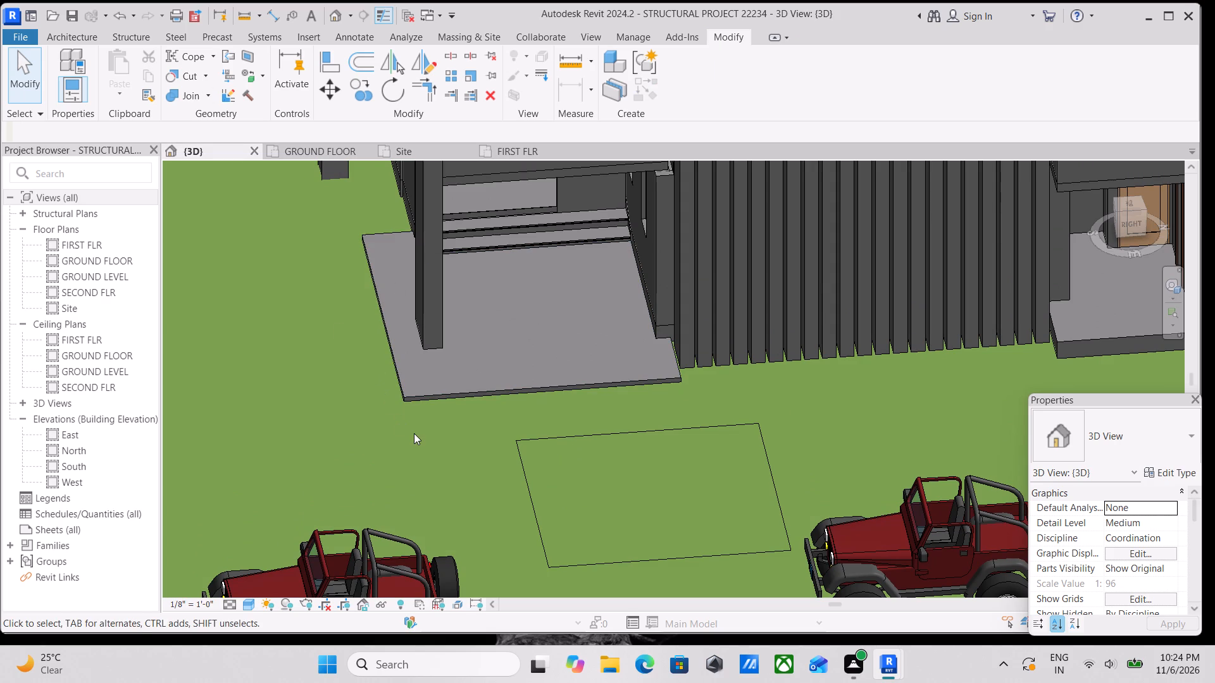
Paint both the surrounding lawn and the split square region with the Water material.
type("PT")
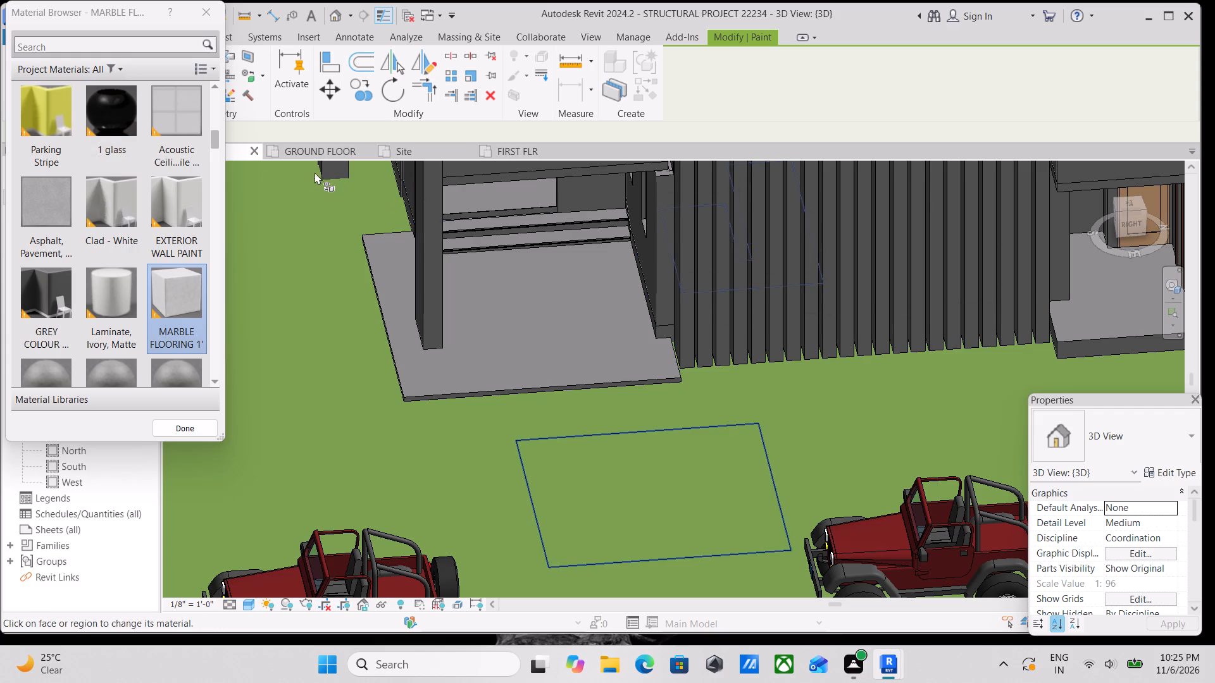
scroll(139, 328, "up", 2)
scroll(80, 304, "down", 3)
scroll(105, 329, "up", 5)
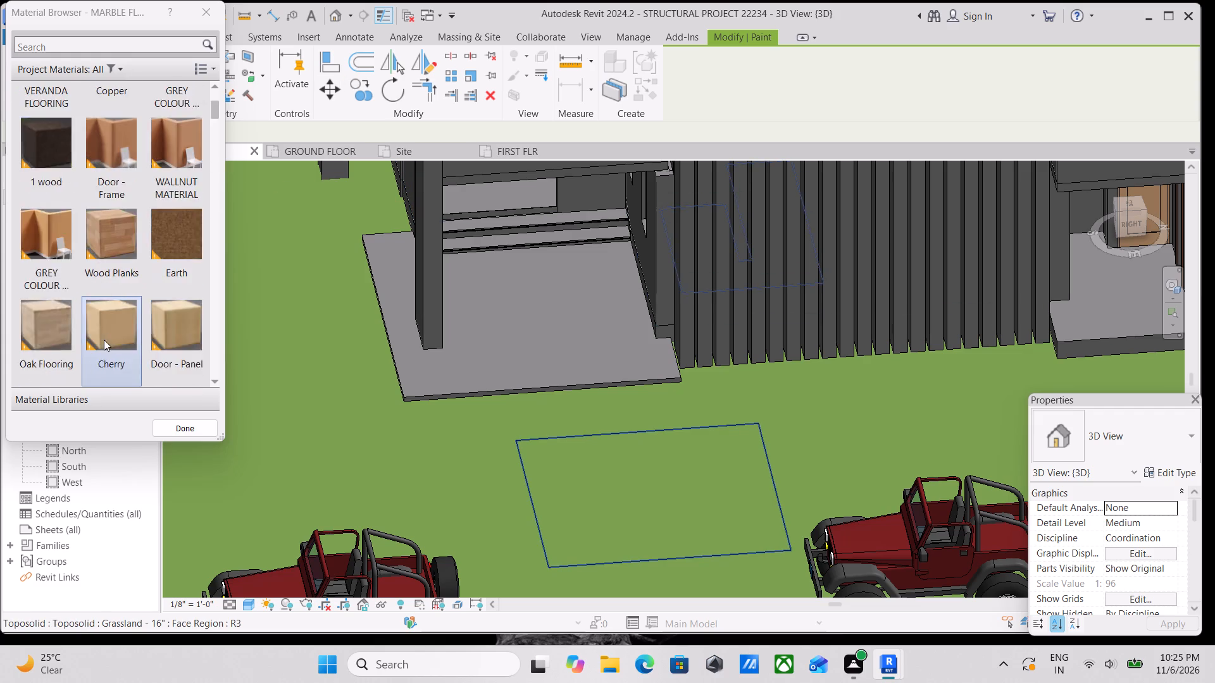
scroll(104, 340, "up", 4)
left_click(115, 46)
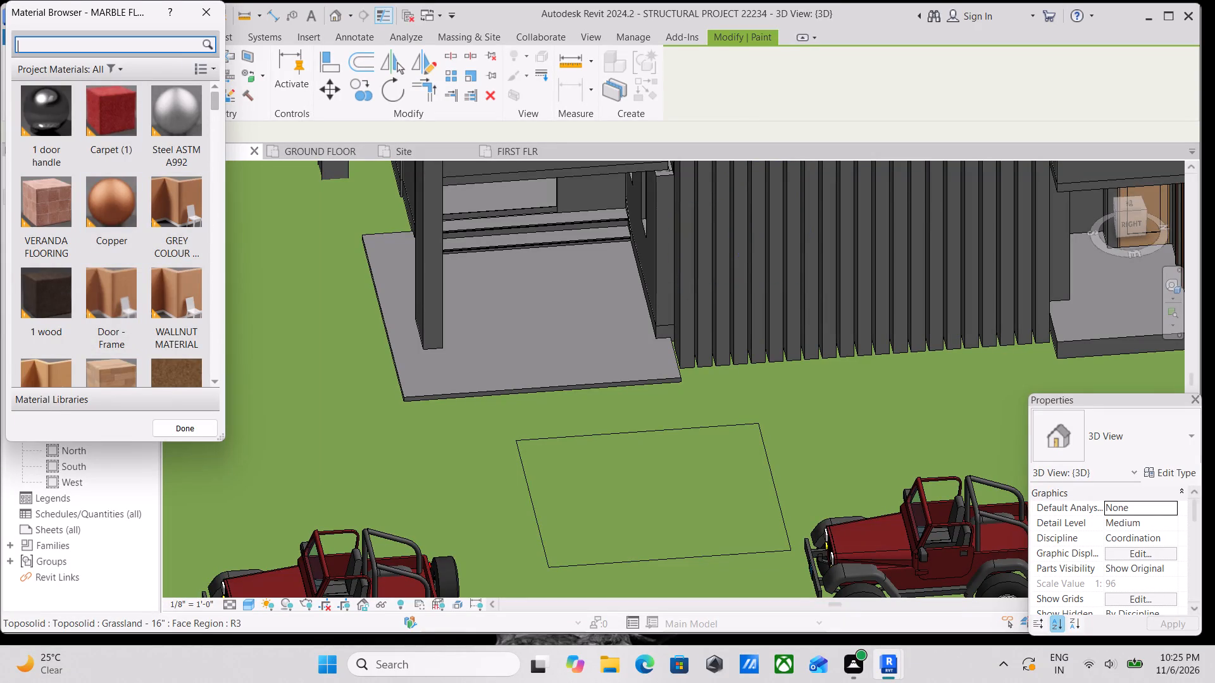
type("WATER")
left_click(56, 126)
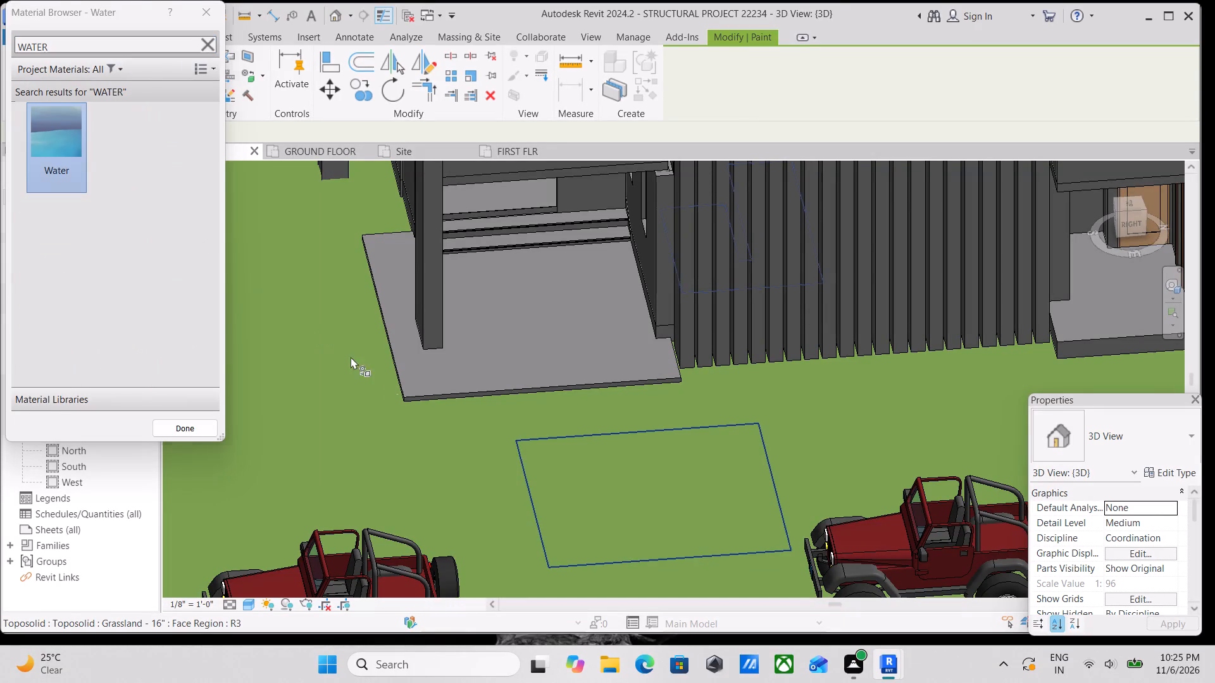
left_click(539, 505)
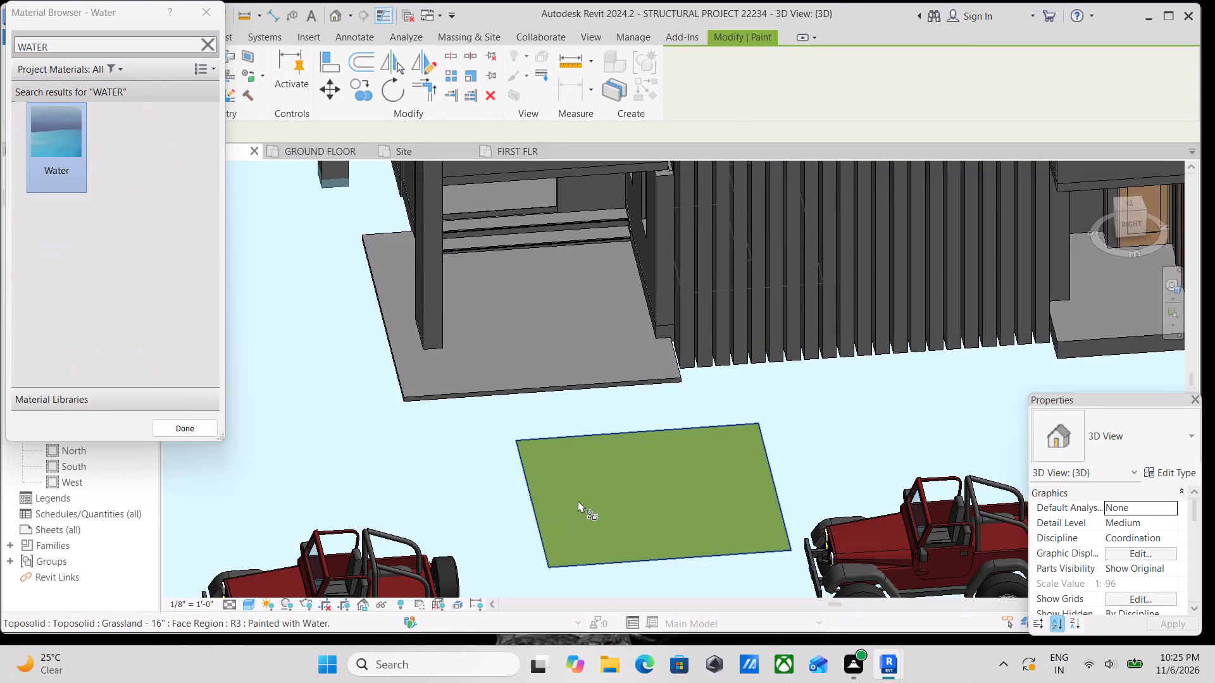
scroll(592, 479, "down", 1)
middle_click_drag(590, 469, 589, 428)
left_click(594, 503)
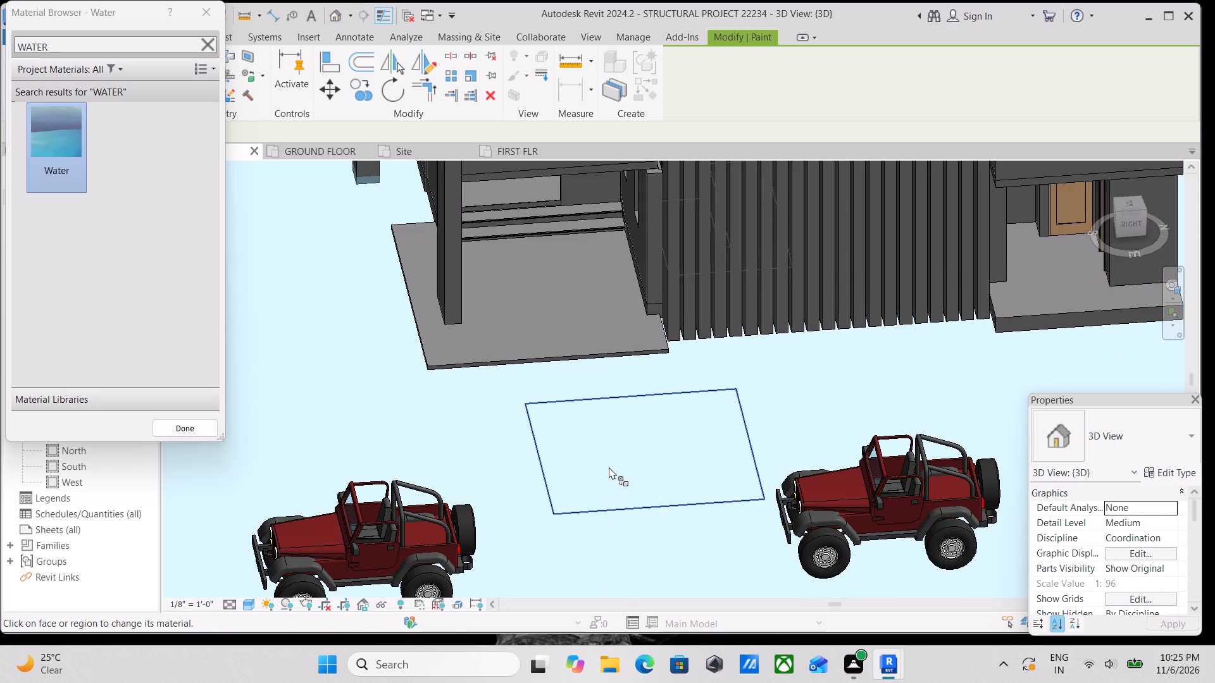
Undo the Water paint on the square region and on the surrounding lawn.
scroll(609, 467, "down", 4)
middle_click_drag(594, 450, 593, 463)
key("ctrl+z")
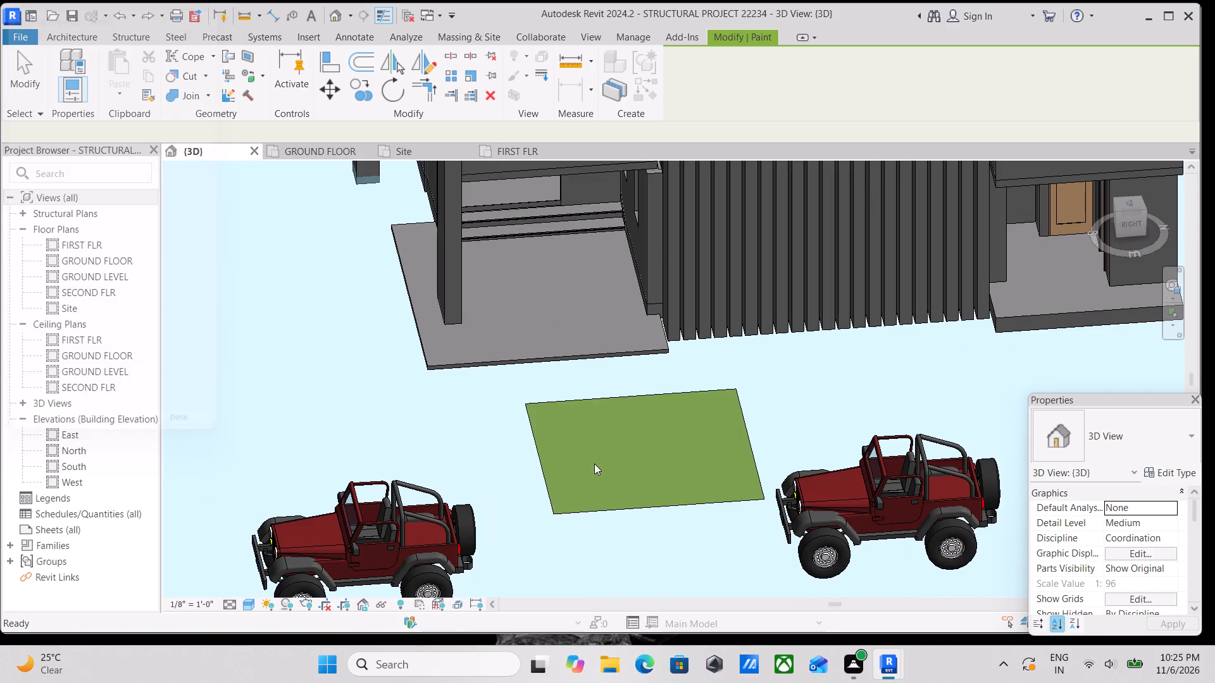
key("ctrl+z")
Paint only the split square region between the house and the jeeps with the Water material.
scroll(594, 464, "down", 2)
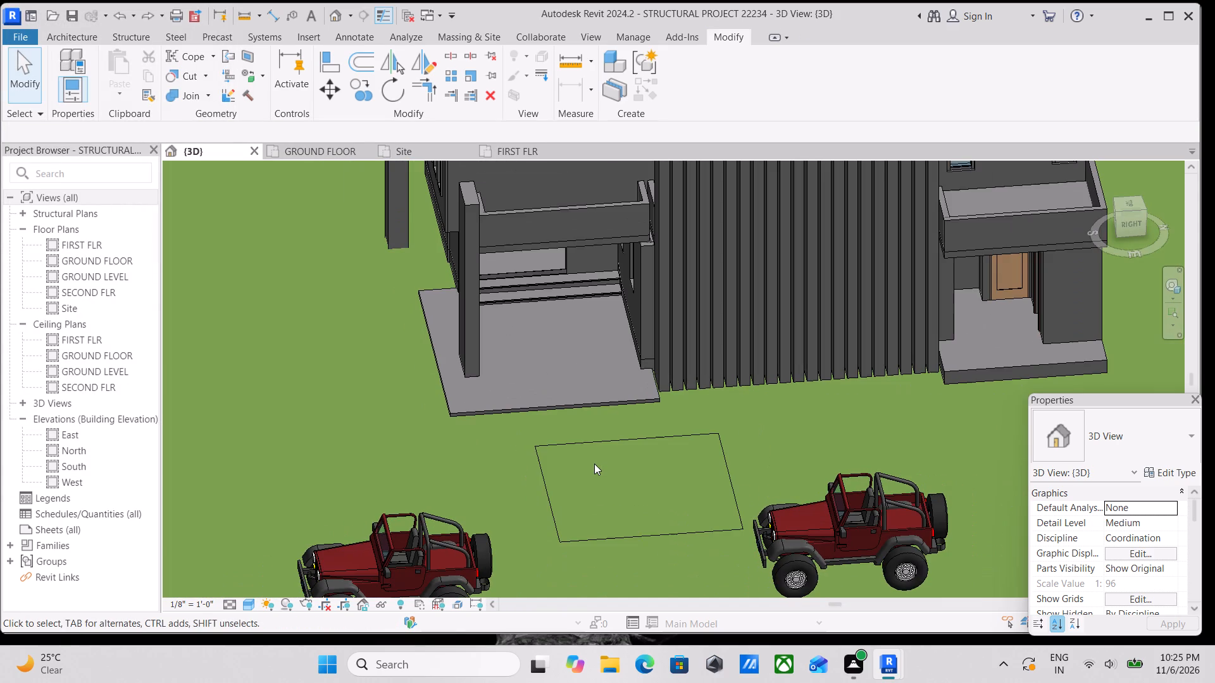
type("PT")
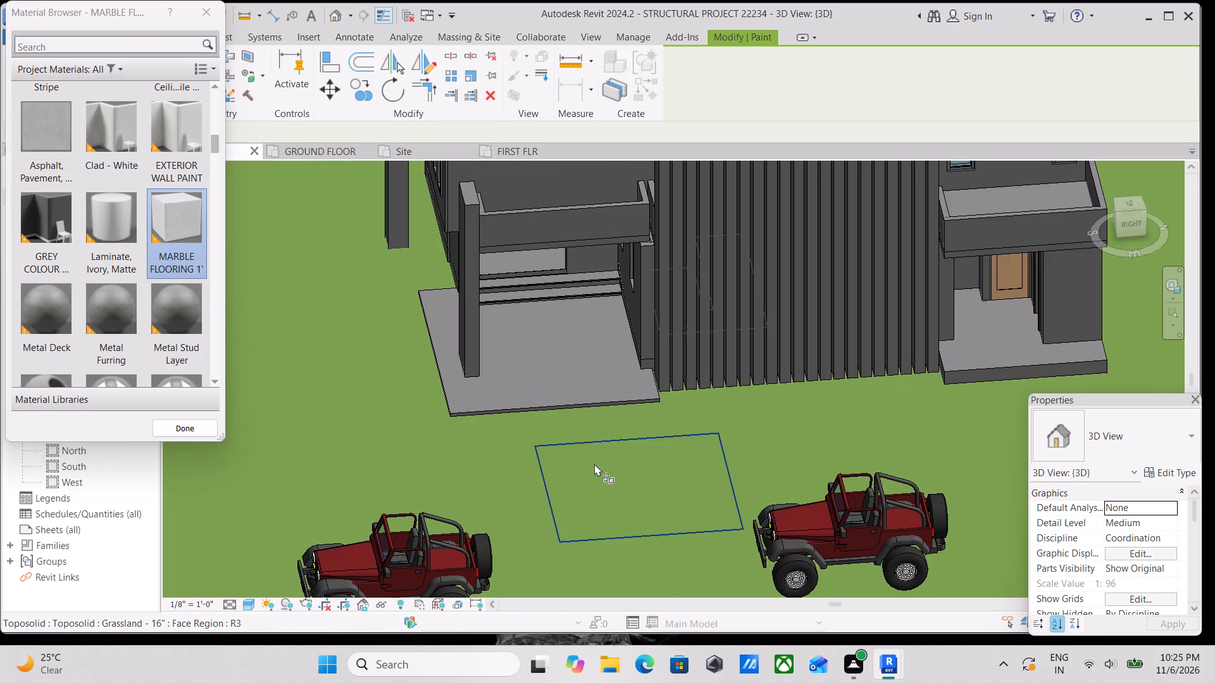
scroll(594, 464, "down", 2)
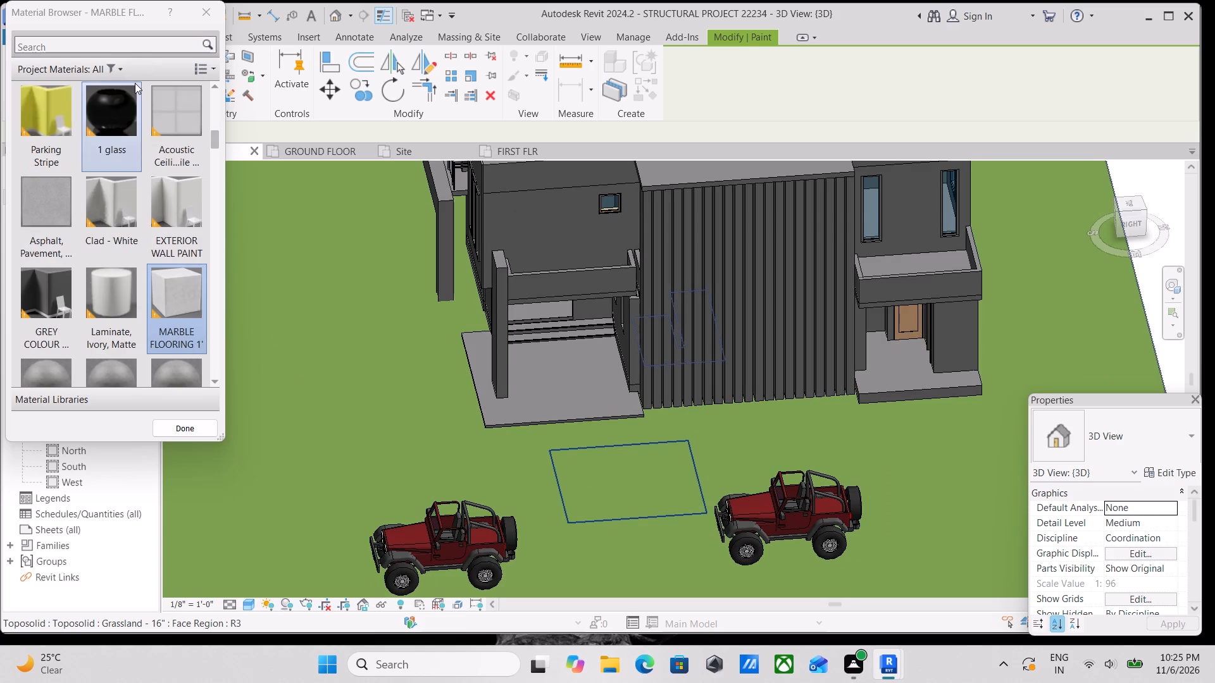
left_click(101, 44)
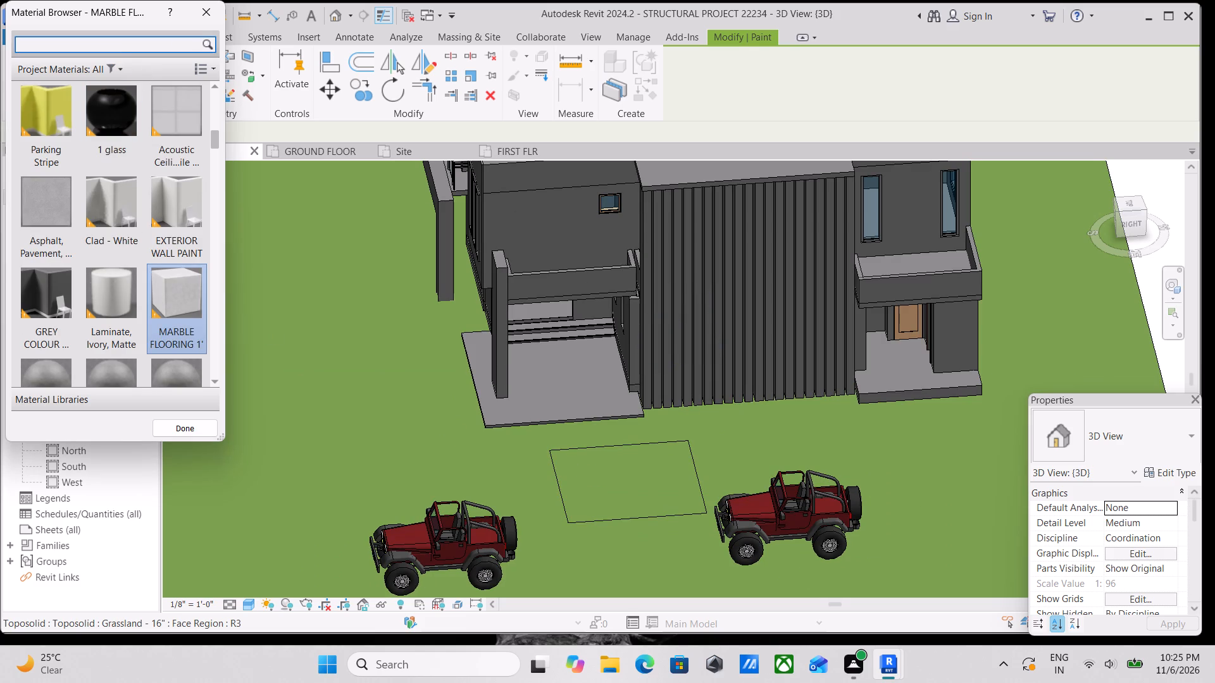
type("WA")
type("TER")
left_click(68, 120)
scroll(592, 507, "up", 6)
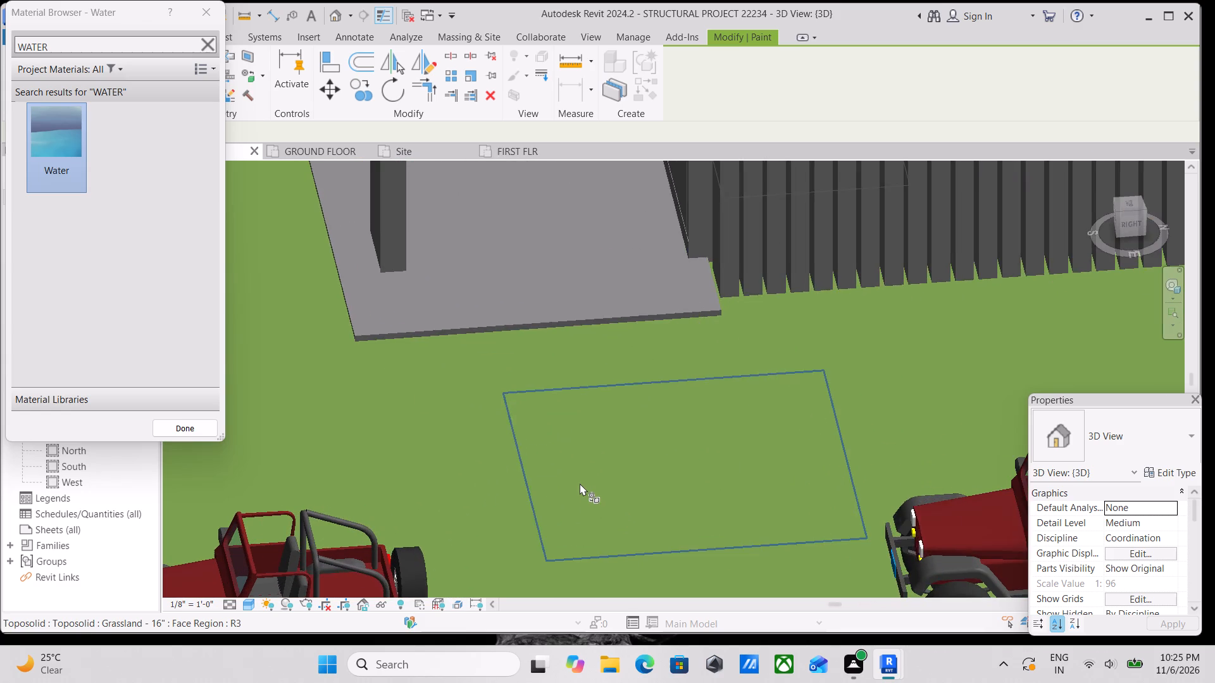
left_click(580, 483)
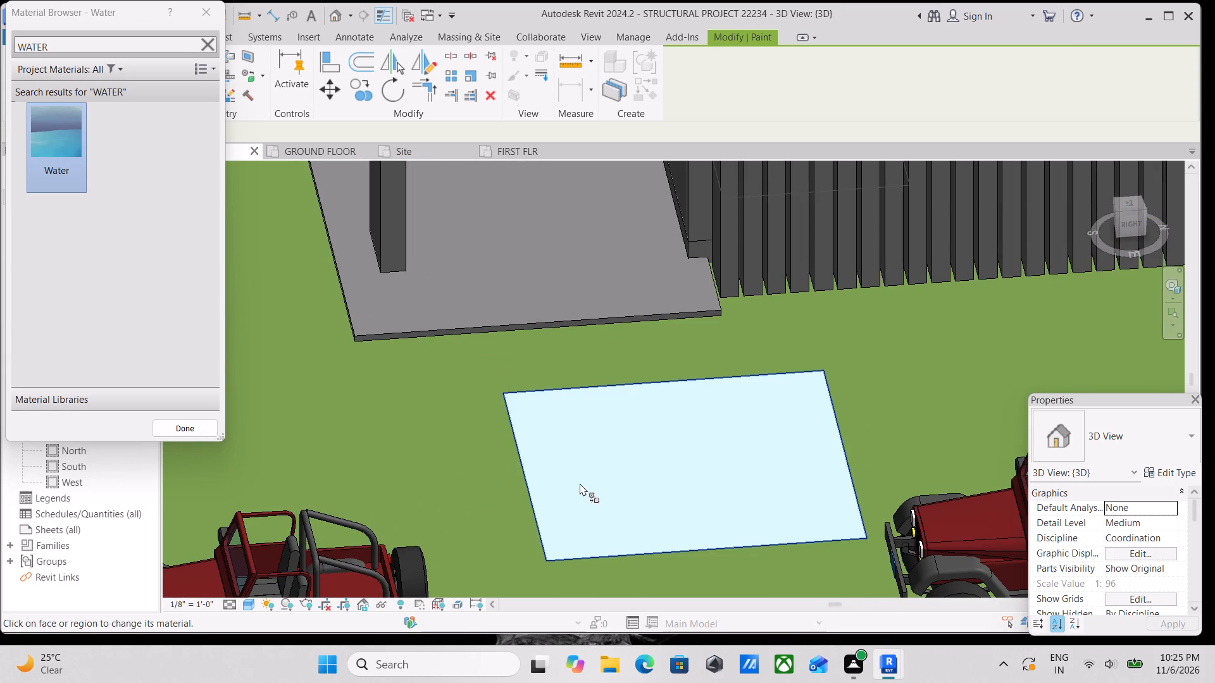
left_click(196, 7)
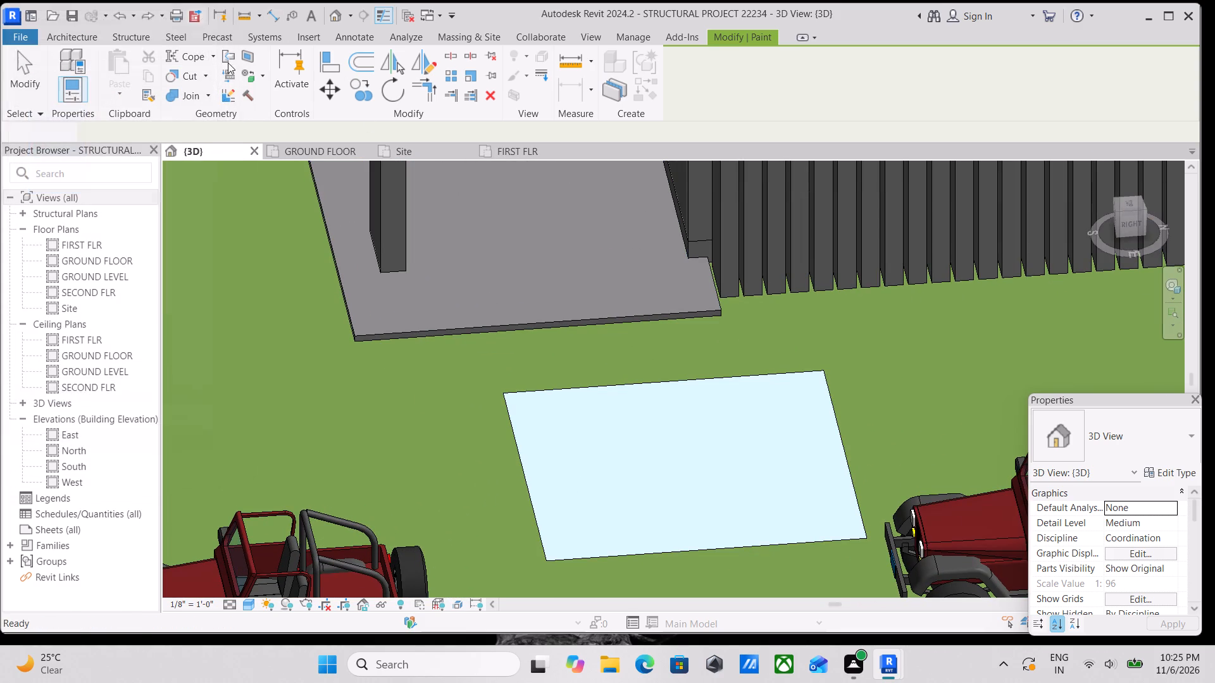
scroll(525, 333, "down", 3)
scroll(585, 388, "down", 4)
key("Escape")
Examine the water-painted square beside the house and jeeps from several 3D angles.
scroll(714, 383, "down", 3)
scroll(633, 395, "up", 2)
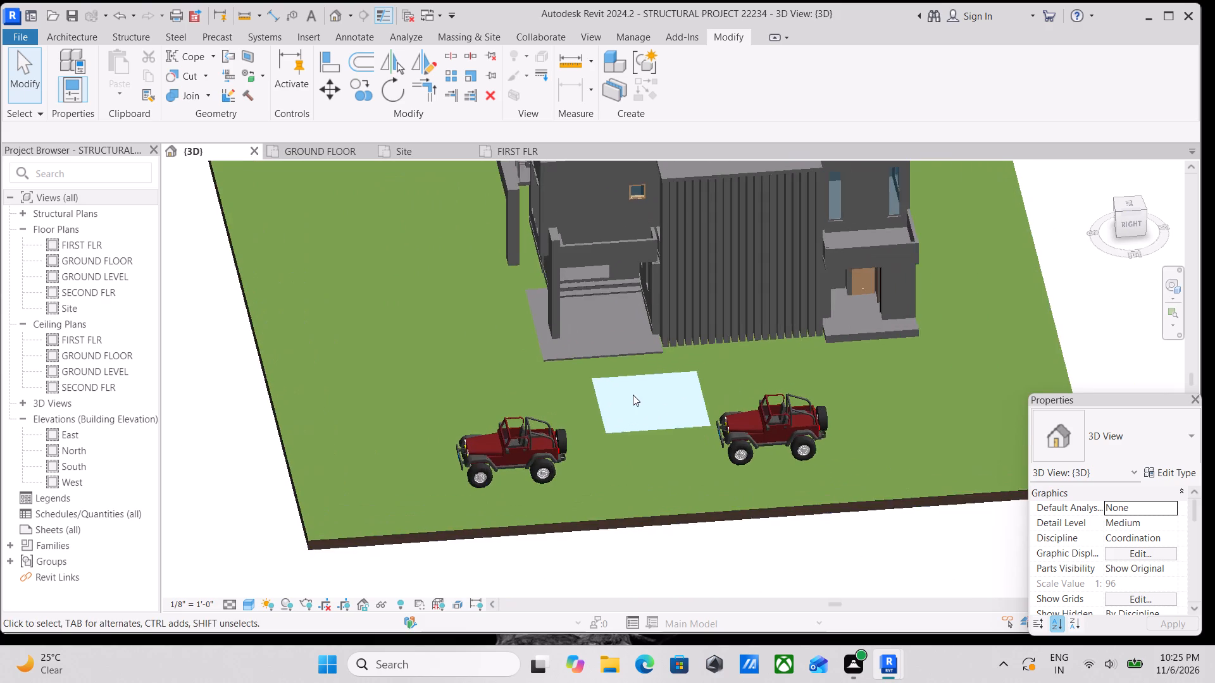
middle_click_drag(594, 364, 809, 311, "shift")
middle_click_drag(647, 381, 659, 409, "shift")
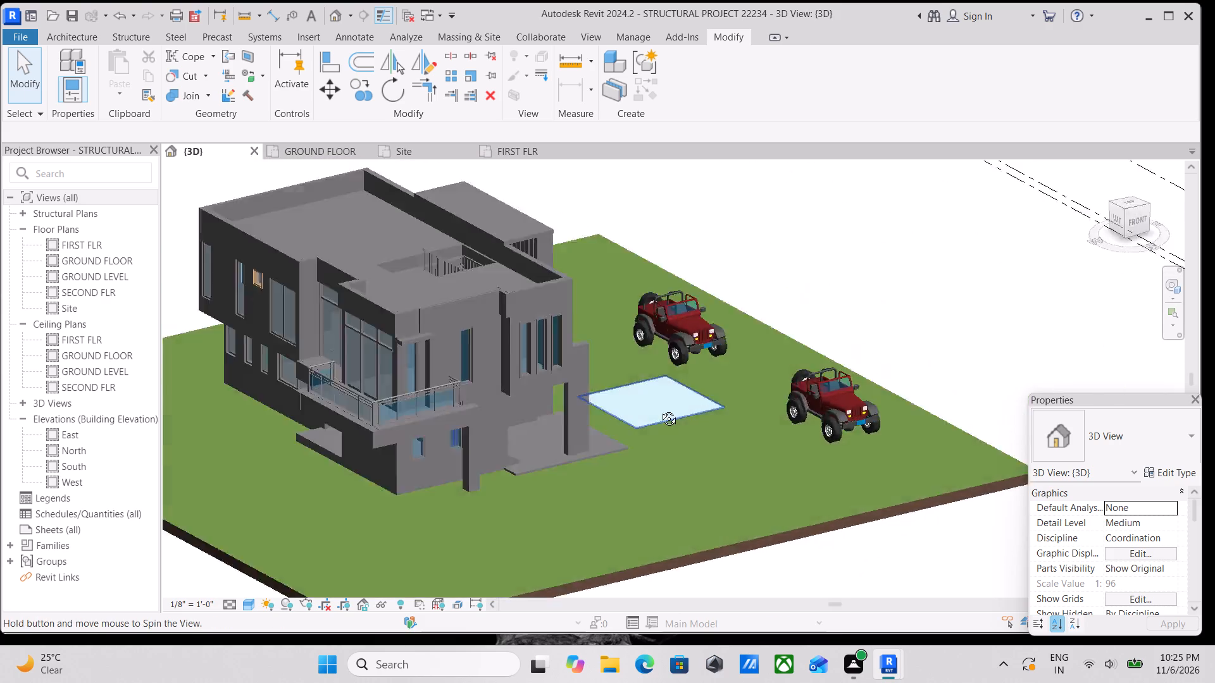
middle_click_drag(659, 409, 469, 472, "shift")
scroll(539, 458, "up", 2)
middle_click_drag(636, 417, 811, 395)
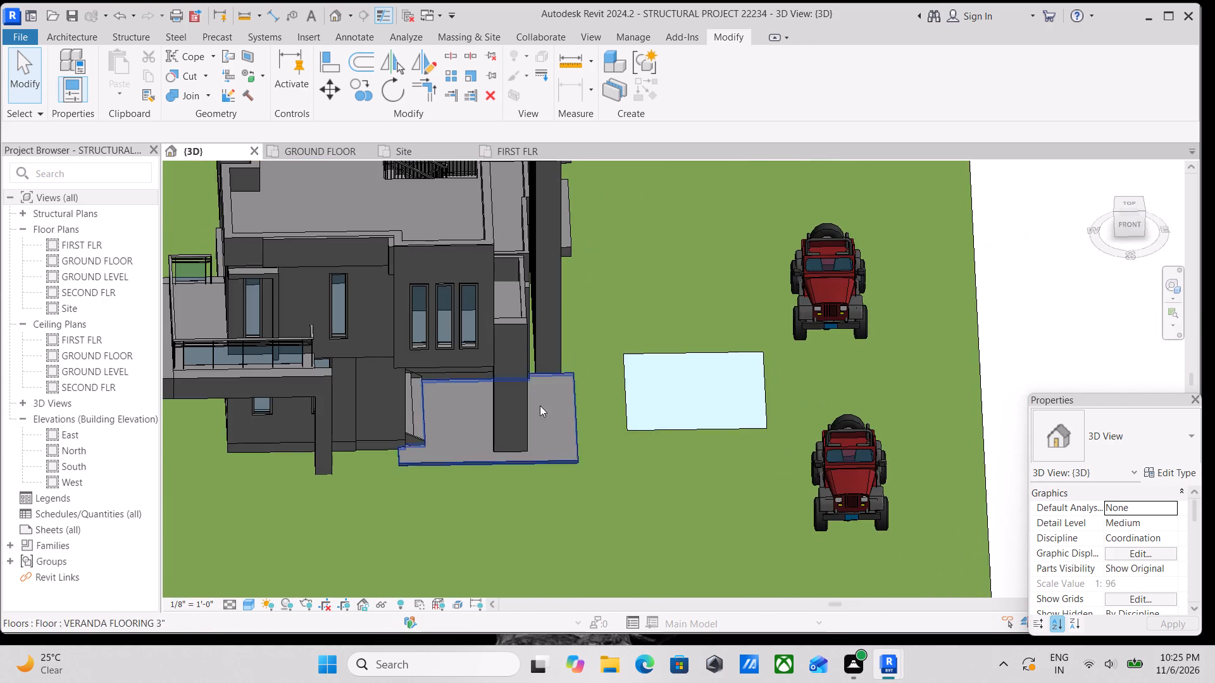
middle_click_drag(552, 406, 766, 309)
scroll(746, 390, "up", 4)
scroll(740, 365, "down", 1)
middle_click_drag(740, 365, 539, 357)
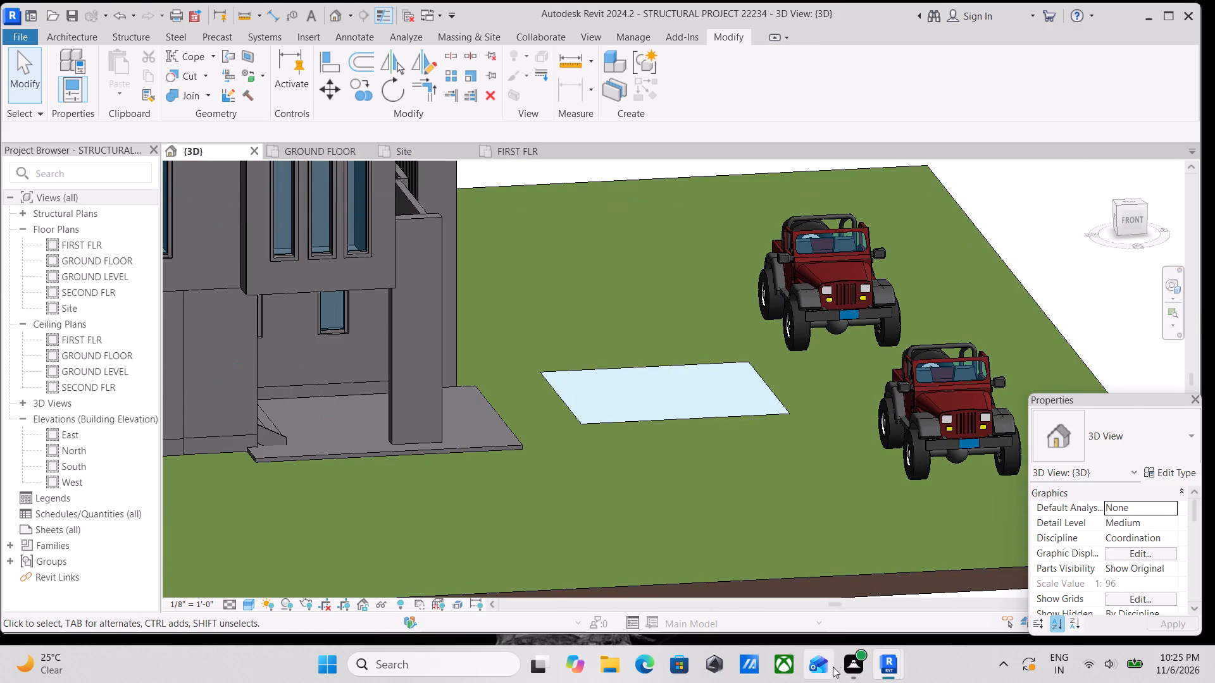
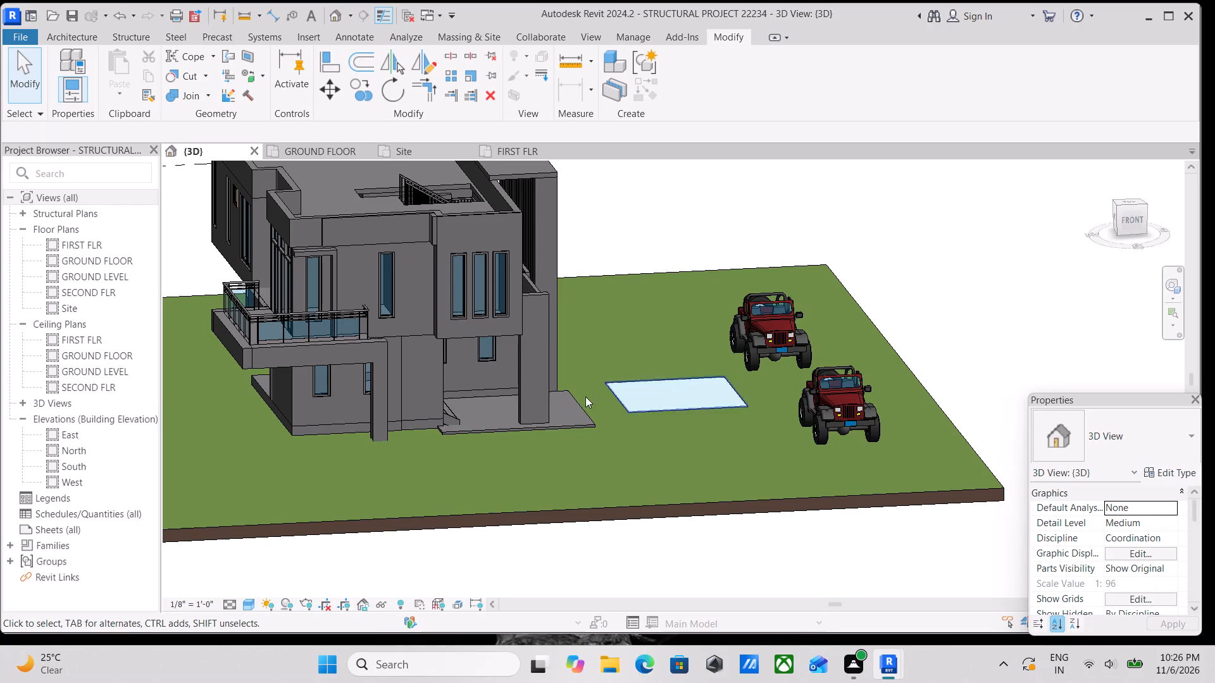
Examine the house, the water-painted square and the jeeps from several 3D angles.
scroll(534, 380, "down", 2)
middle_click_drag(626, 363, 471, 445, "shift")
middle_click_drag(629, 369, 747, 376)
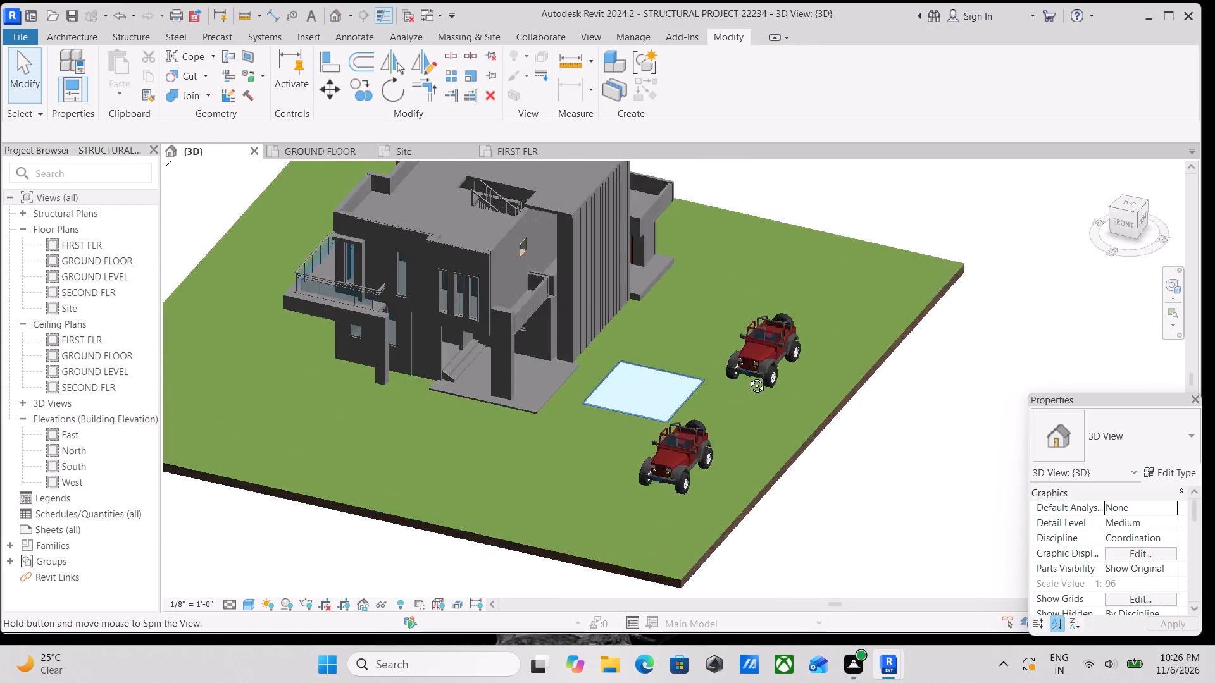
middle_click_drag(747, 376, 806, 371)
scroll(801, 371, "up", 2, "shift")
middle_click_drag(675, 368, 963, 375)
middle_click_drag(856, 369, 709, 215, "shift")
middle_click_drag(803, 292, 825, 305, "shift")
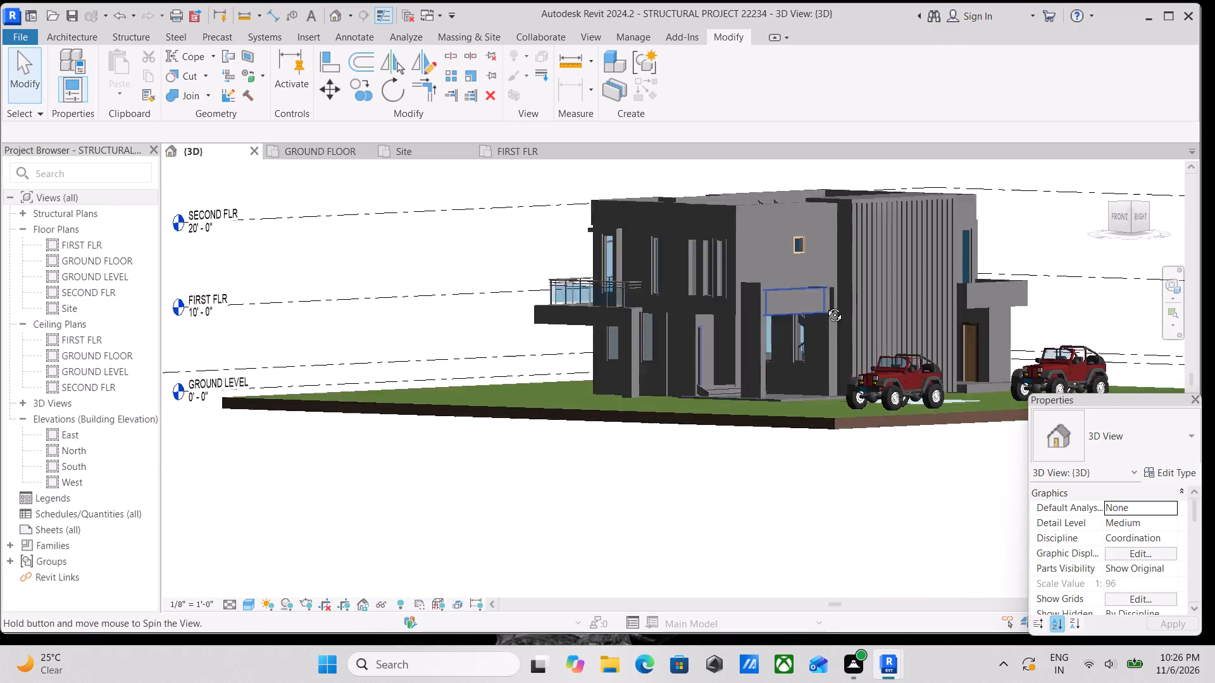
middle_click_drag(825, 305, 924, 357, "shift")
scroll(919, 349, "up", 1)
middle_click_drag(835, 279, 908, 288, "shift")
middle_click_drag(877, 322, 813, 481, "shift")
scroll(1118, 324, "up", 1)
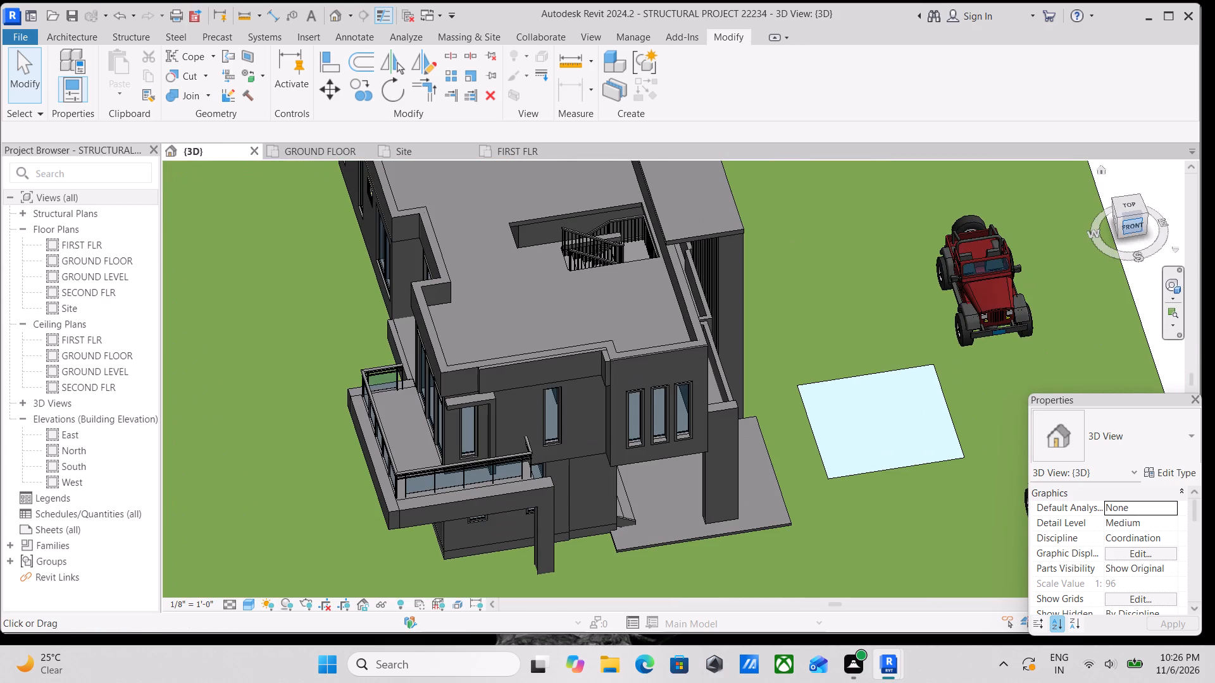
Orient the 3D view to face the Front of the house.
left_click(1134, 229)
scroll(772, 340, "up", 3)
scroll(706, 417, "up", 5)
scroll(630, 420, "up", 4)
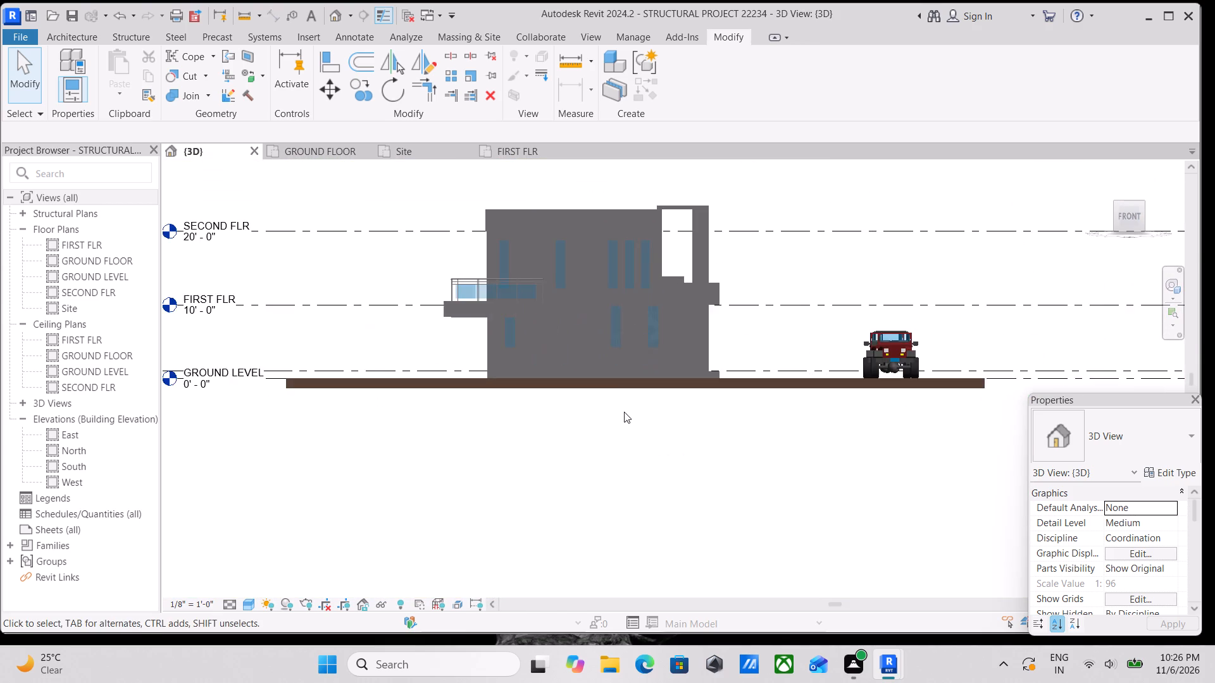
scroll(611, 352, "up", 1)
middle_click_drag(657, 398, 757, 493)
Set the 3D view's visual style to Realistic.
left_click(249, 610)
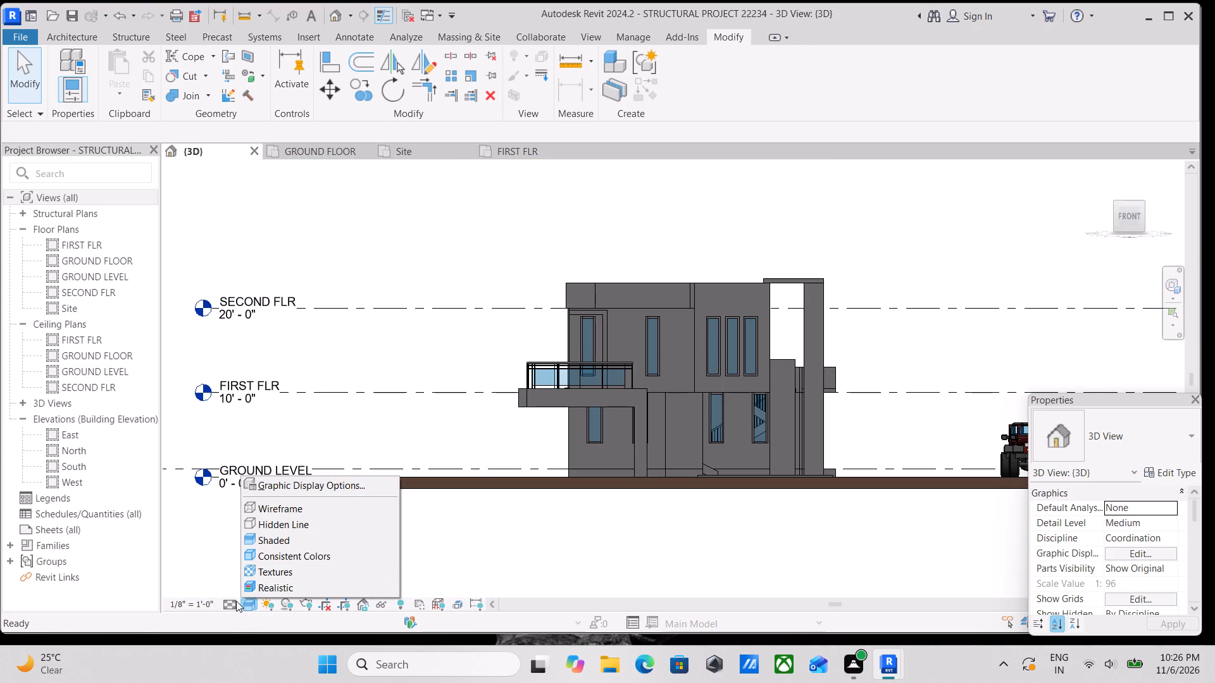
left_click(235, 601)
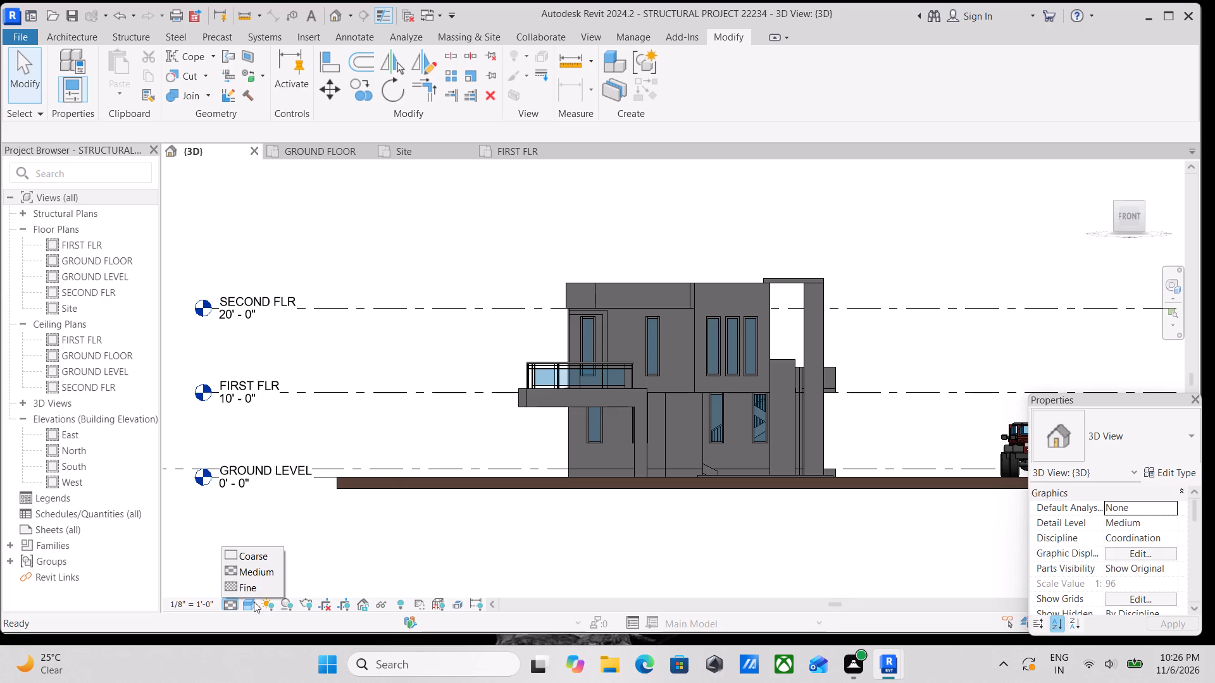
left_click(253, 601)
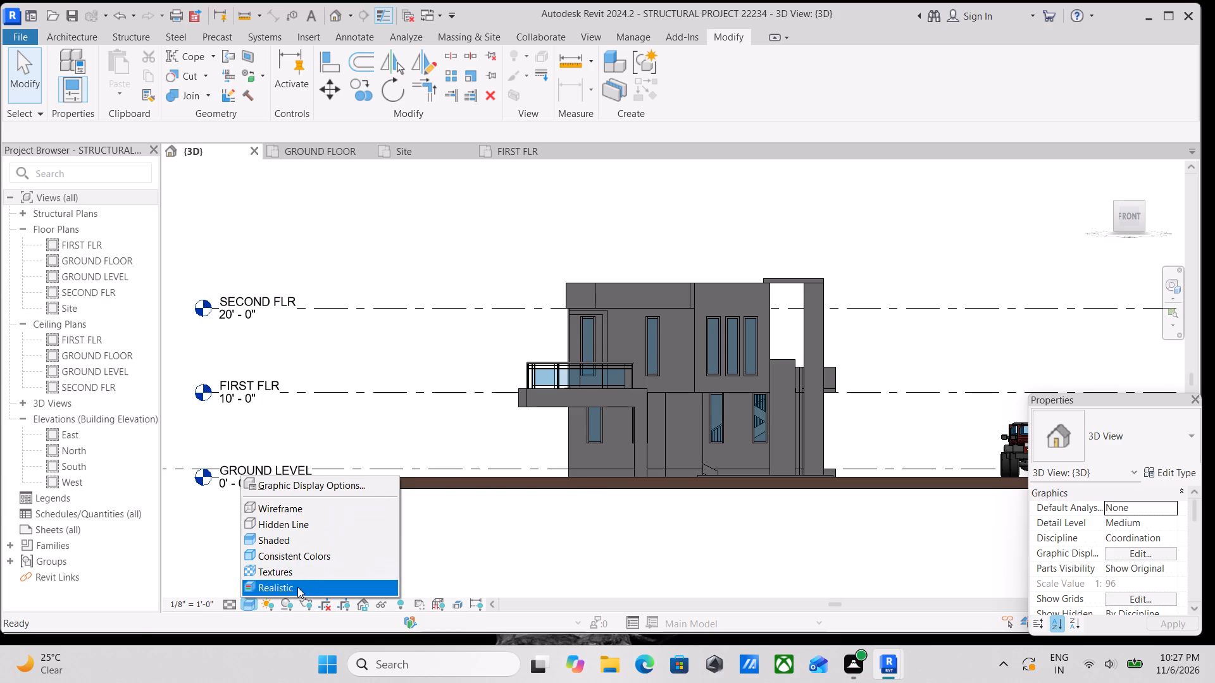
left_click(297, 587)
scroll(766, 406, "up", 3)
middle_click_drag(709, 408, 746, 403)
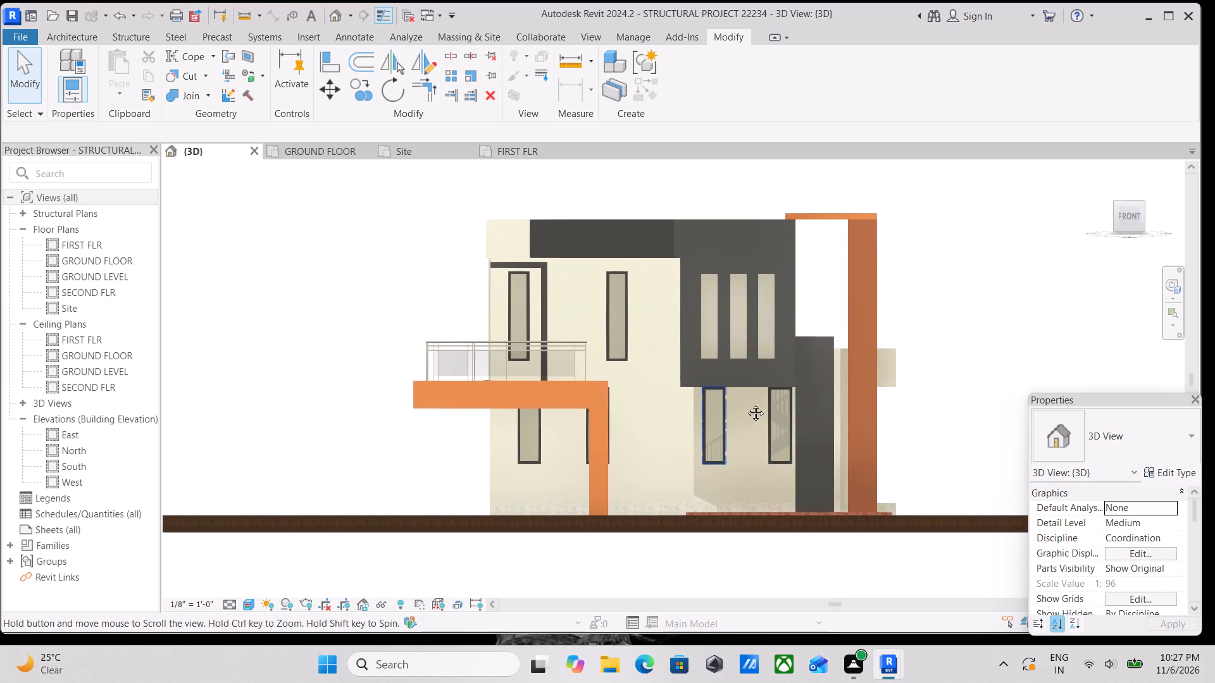
middle_click_drag(746, 403, 753, 403)
Set the 3D view's background to Sky in the Graphic Display Options and apply it.
left_click(252, 605)
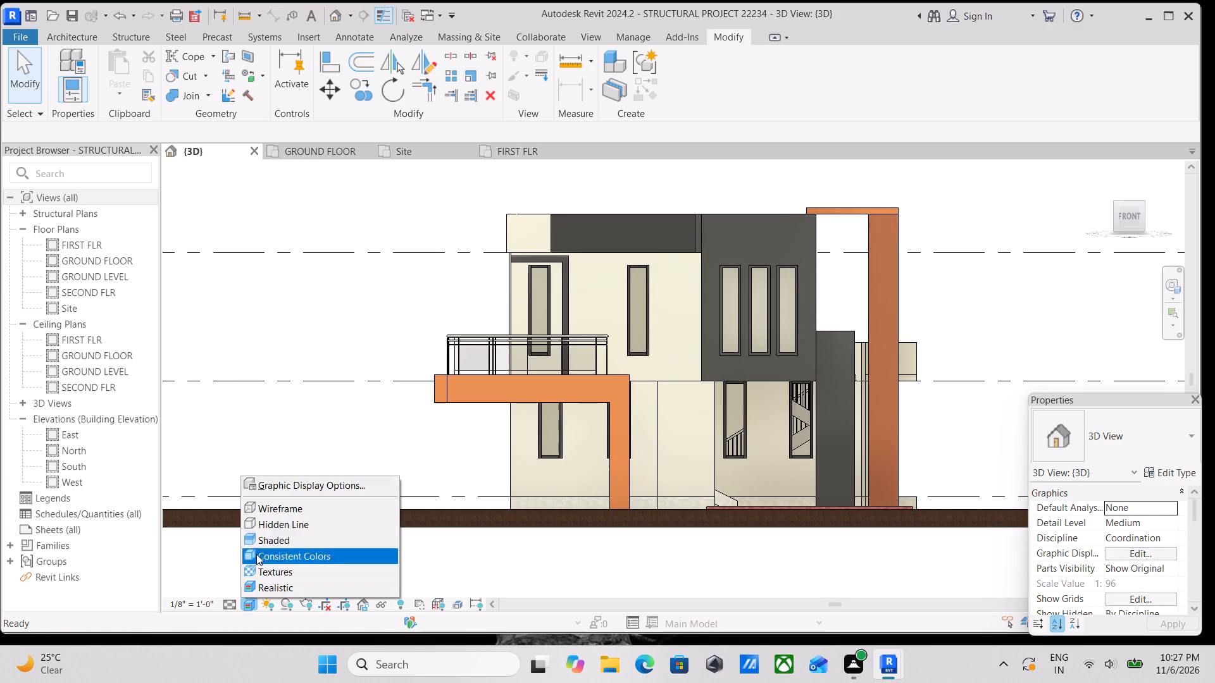
left_click(297, 484)
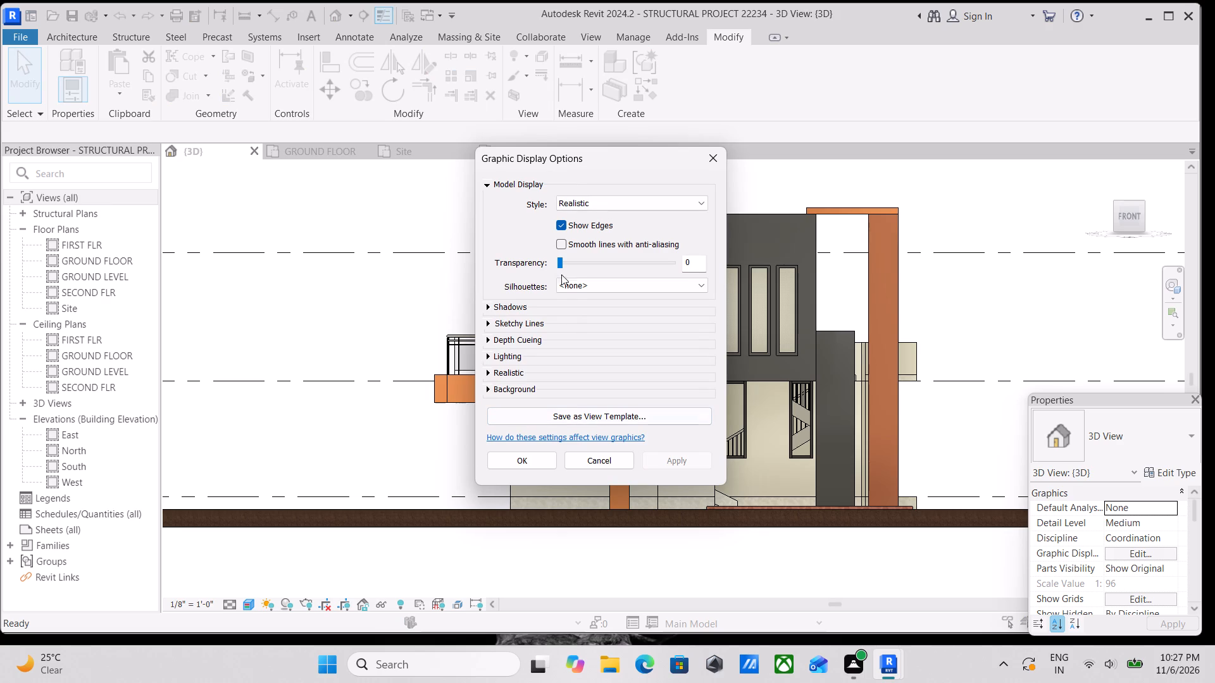
left_click(623, 201)
left_click(623, 201)
left_click(488, 374)
left_click(488, 374)
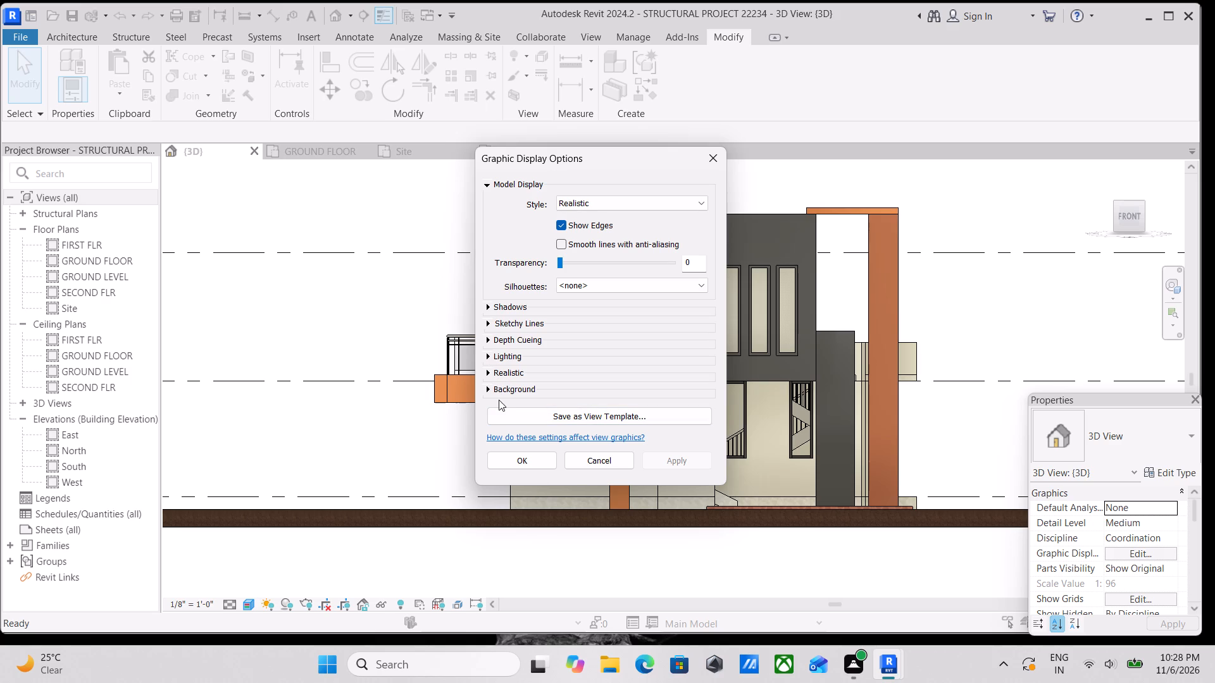
left_click(489, 385)
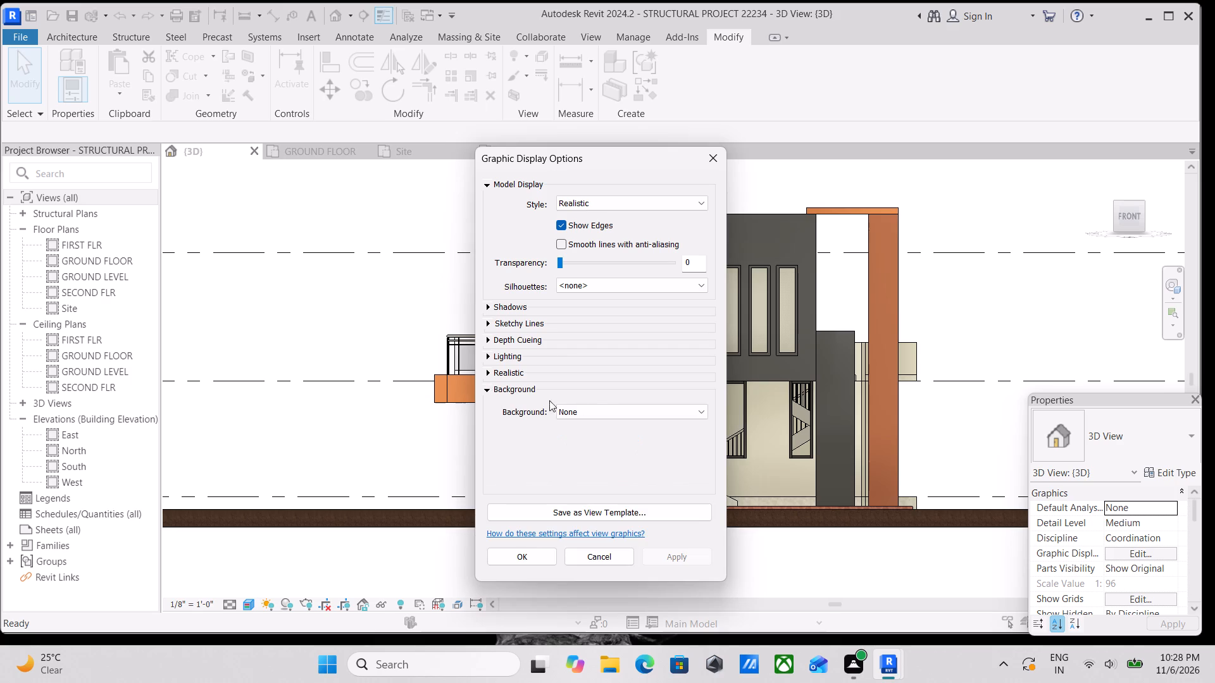
left_click(608, 408)
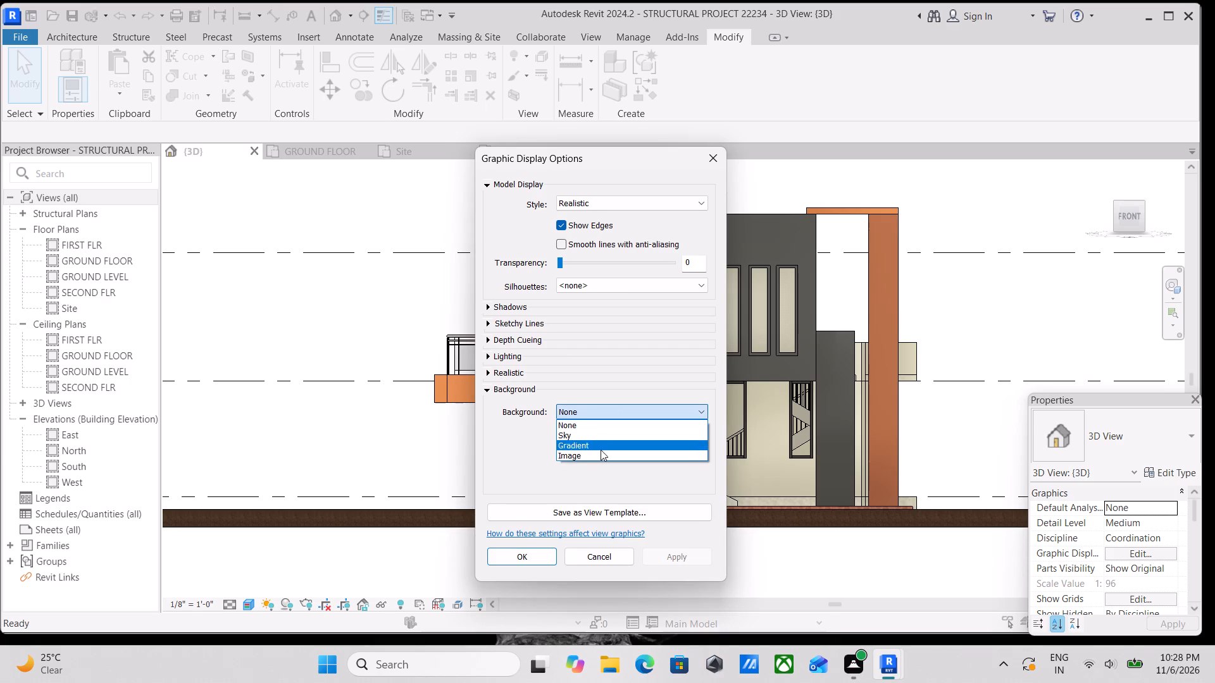
left_click(599, 455)
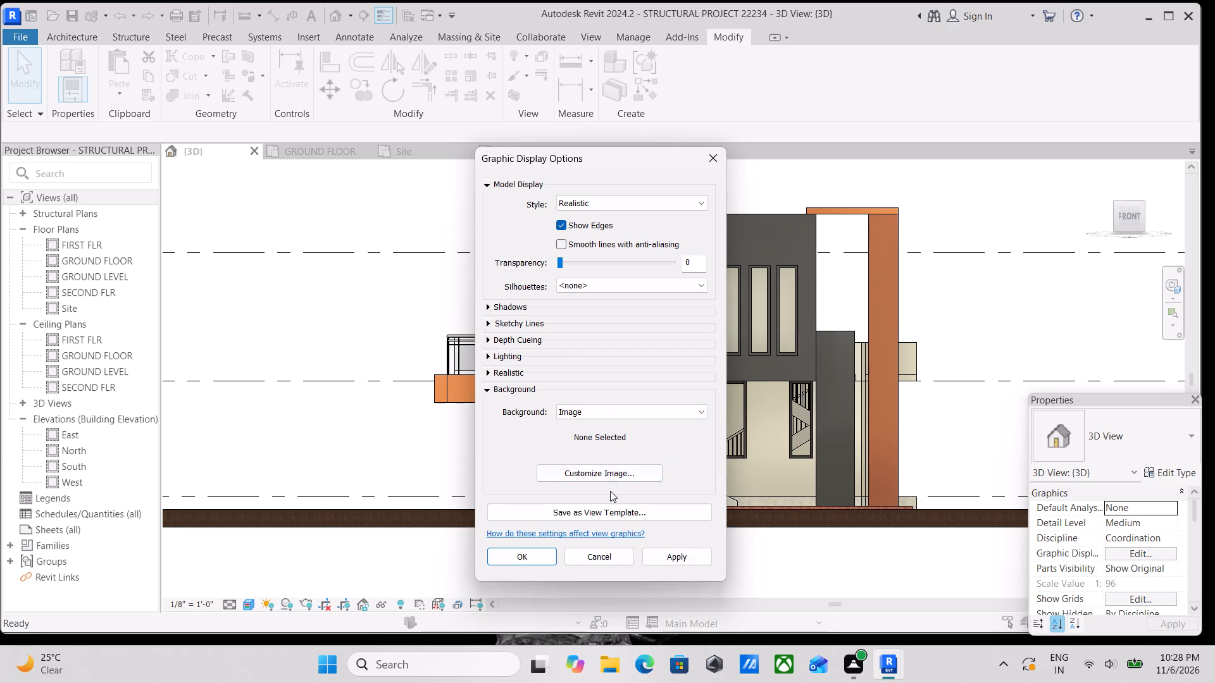
left_click(609, 410)
left_click(604, 434)
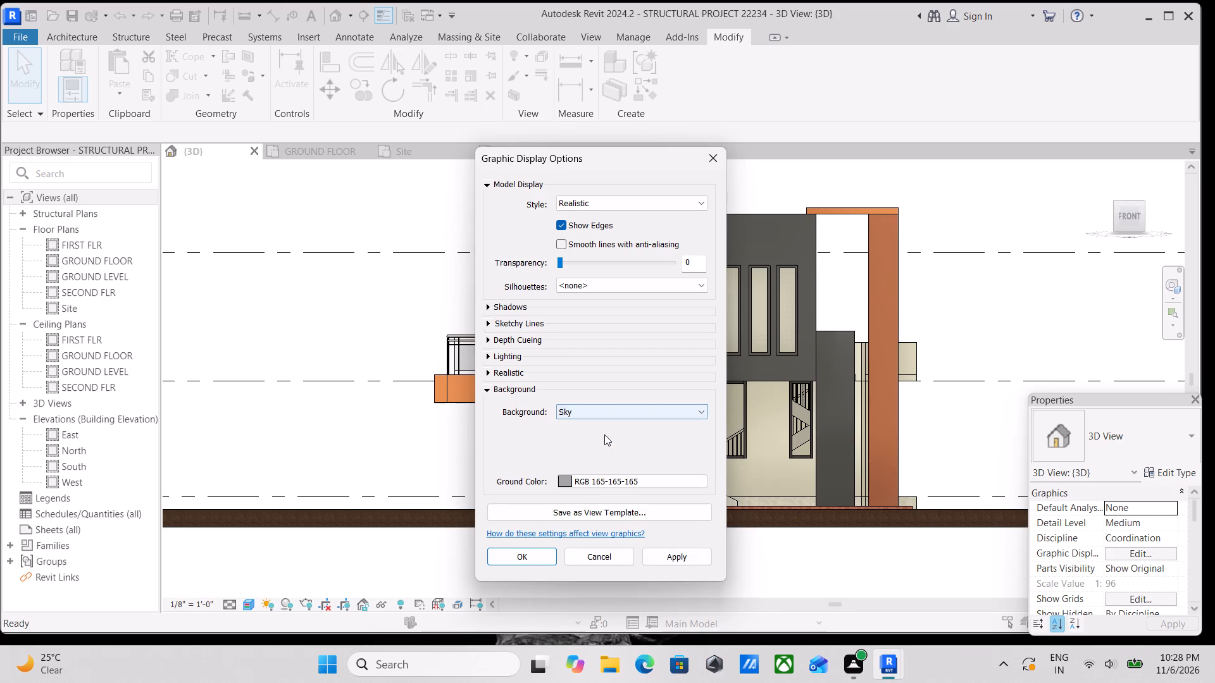
left_click(680, 553)
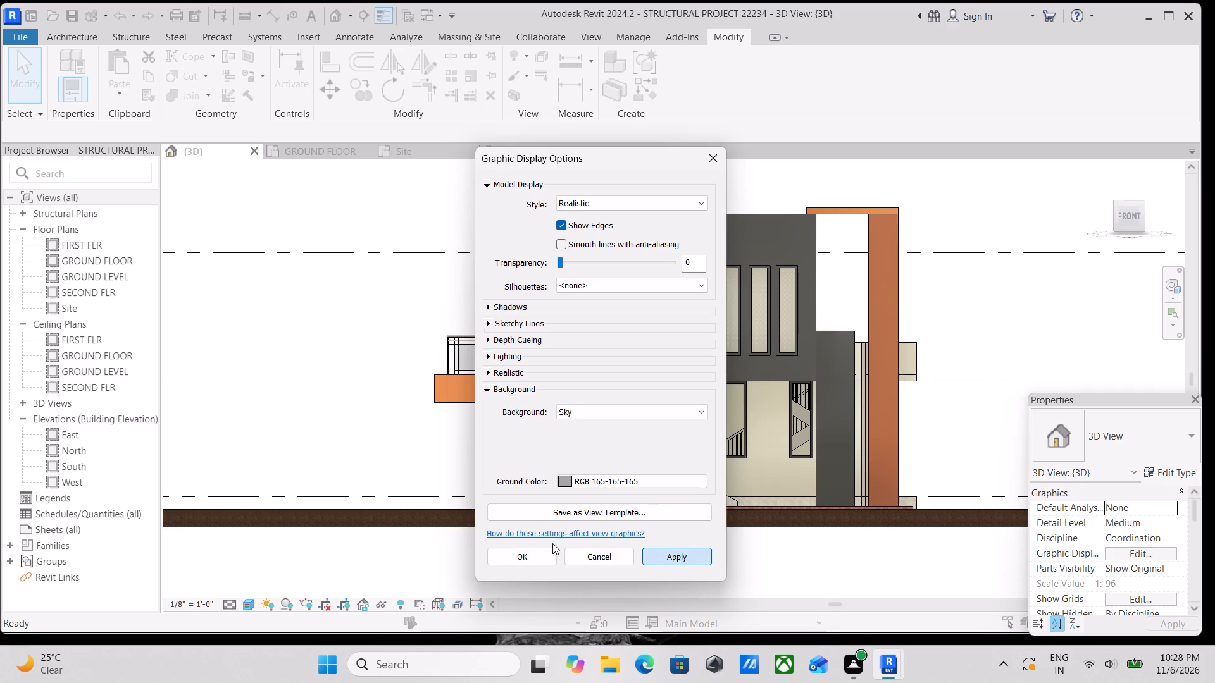
left_click(515, 555)
Enable region rendering and resize the render region to frame the house, with sky above the roof and the jeep left out.
scroll(762, 313, "up", 2)
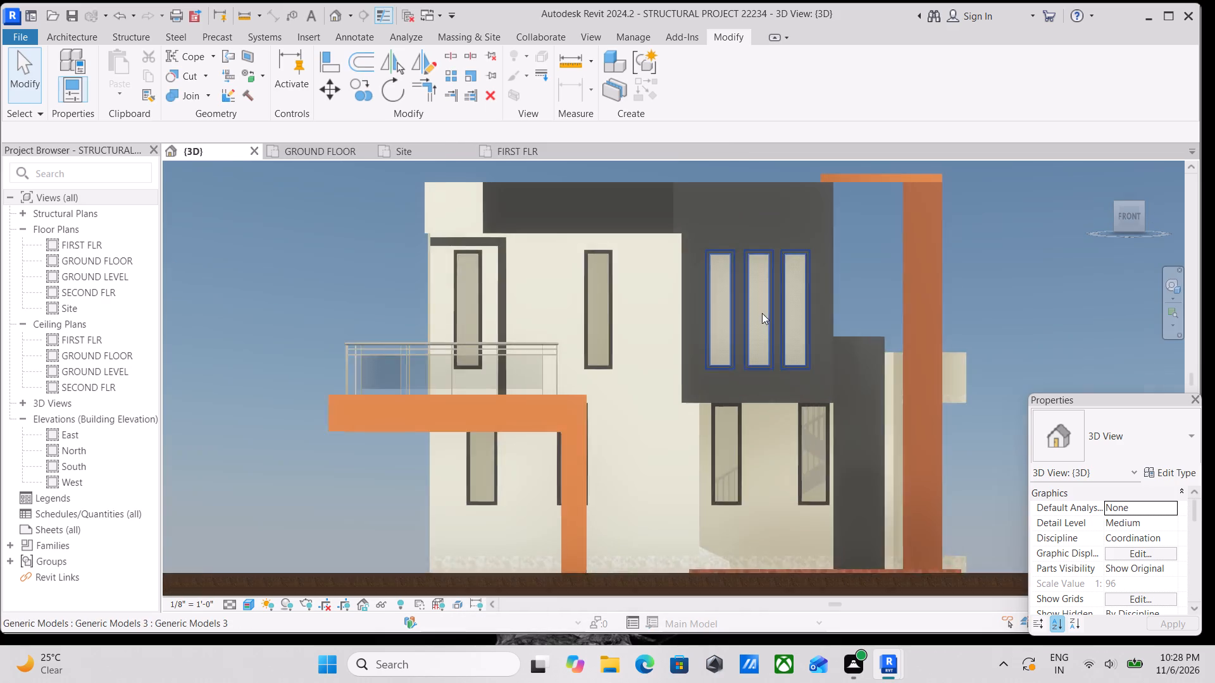
scroll(762, 313, "down", 1)
middle_click_drag(759, 319, 685, 386)
scroll(685, 388, "down", 3)
middle_click(685, 388)
type("RR")
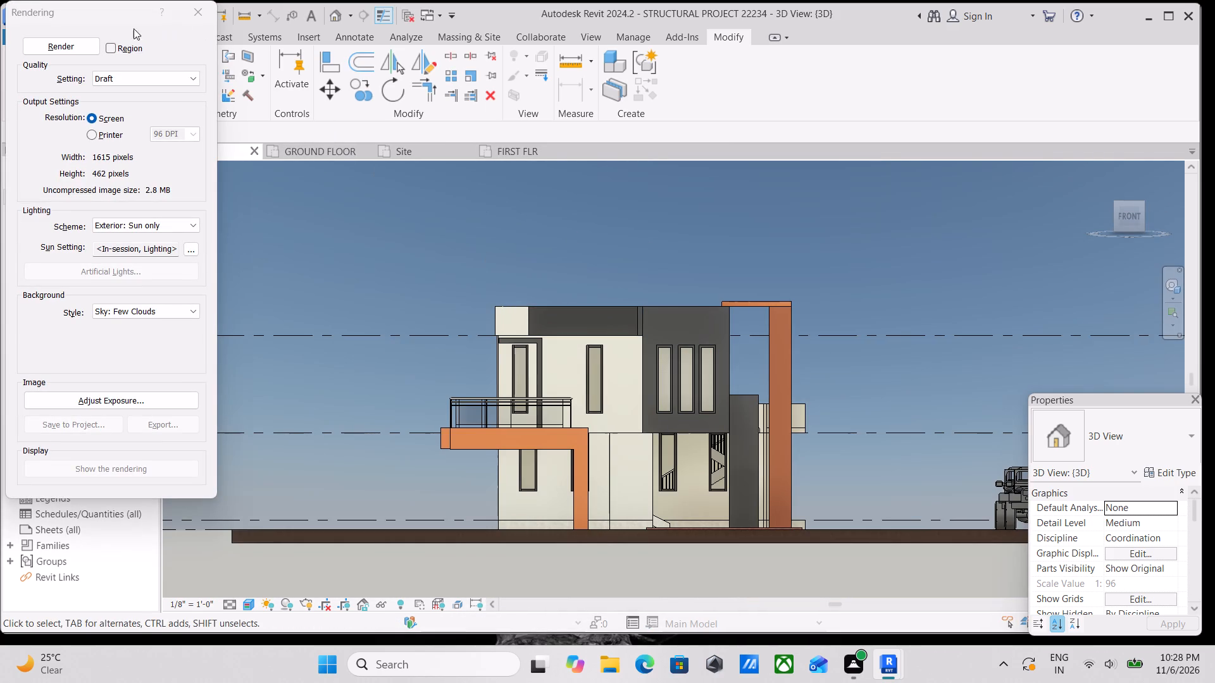
left_click(108, 51)
scroll(429, 242, "down", 2)
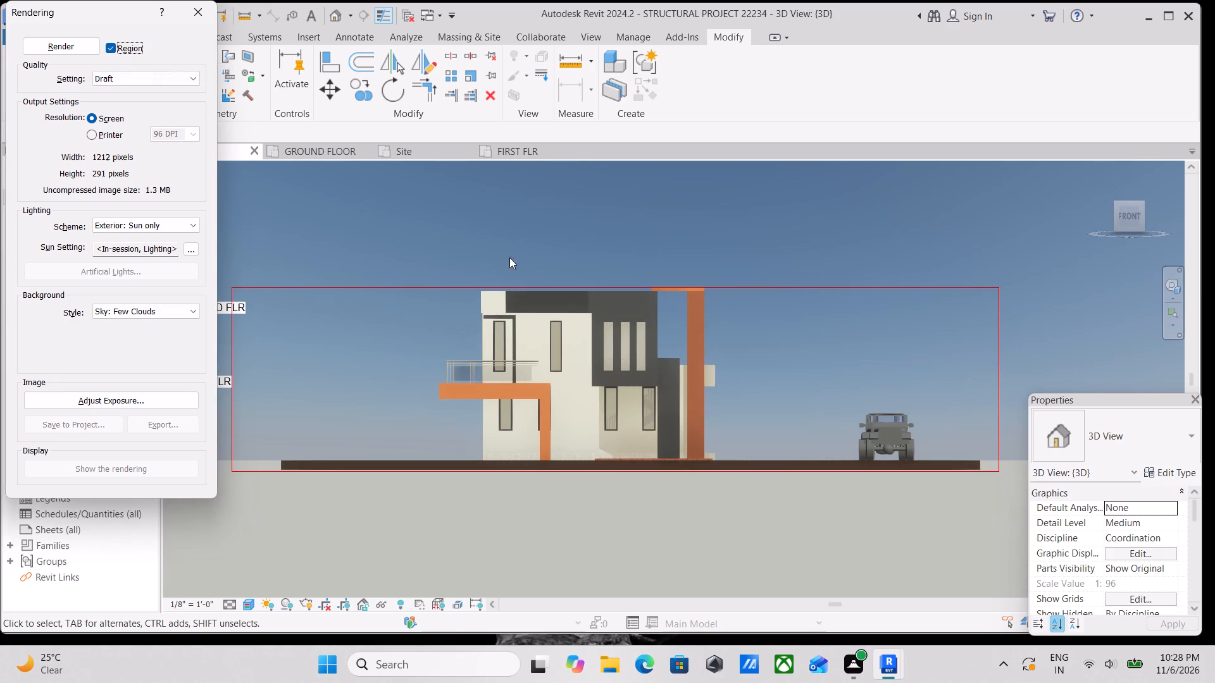
middle_click_drag(759, 301, 811, 280)
scroll(816, 280, "down", 1)
middle_click_drag(816, 280, 874, 259)
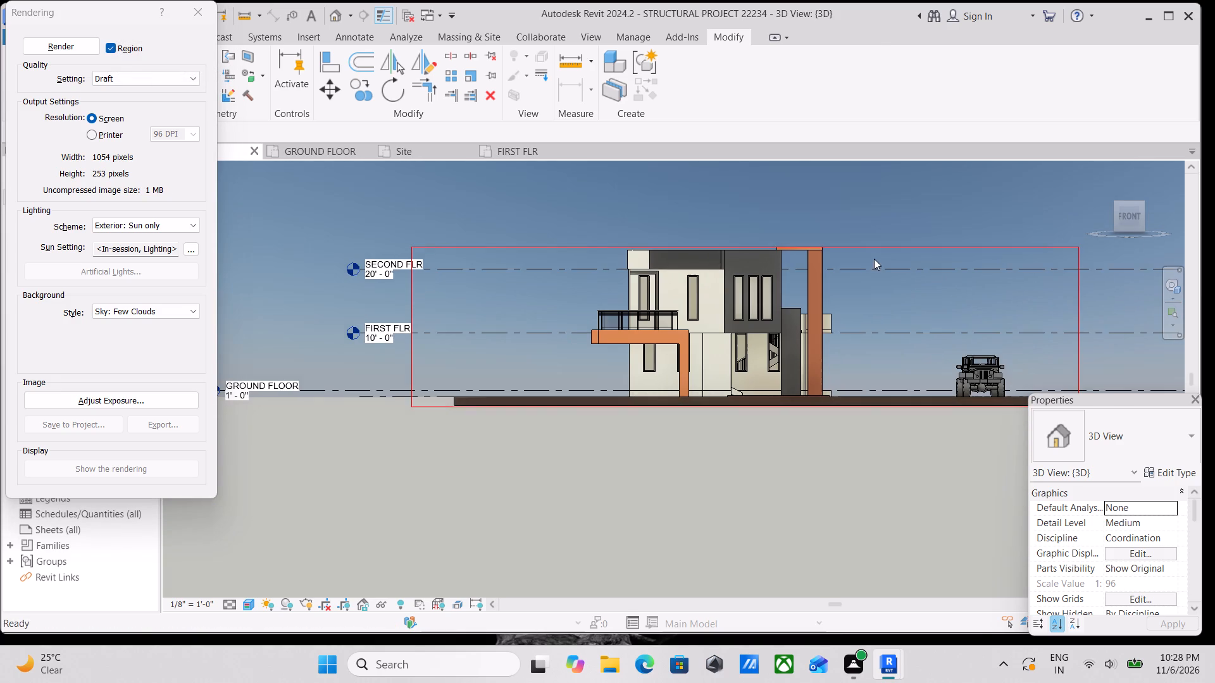
left_click(852, 249)
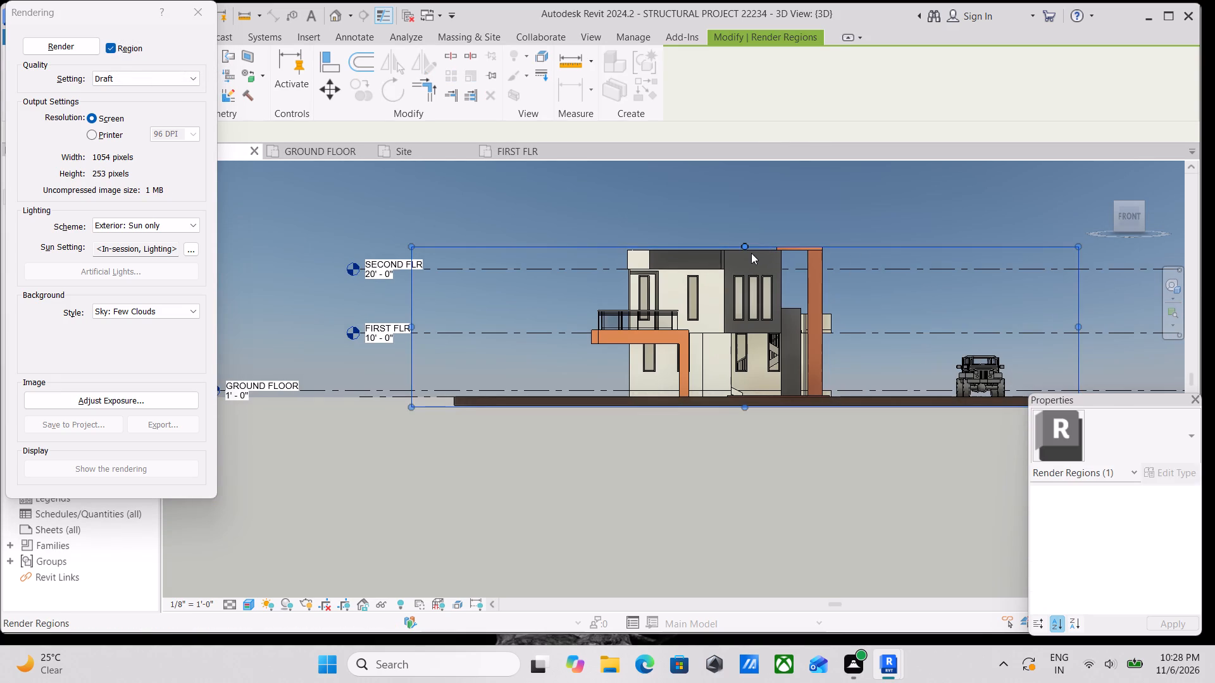
left_click_drag(744, 245, 734, 200)
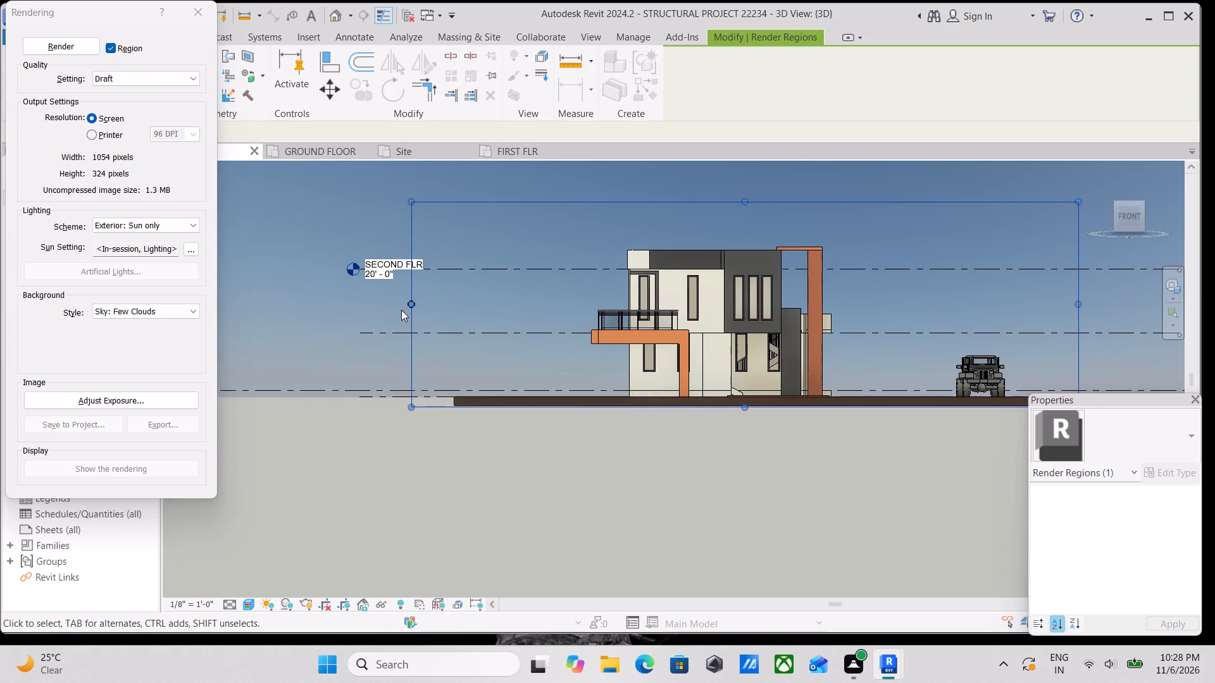
left_click_drag(412, 300, 566, 298)
left_click_drag(1076, 304, 1014, 305)
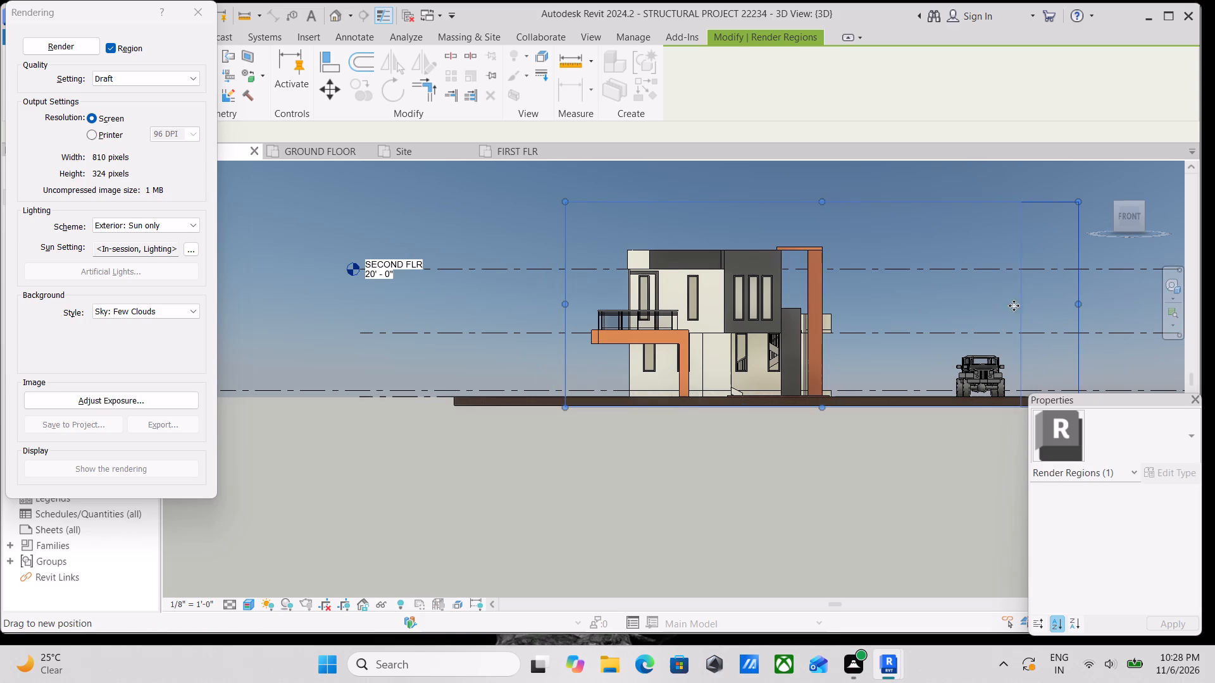
left_click_drag(1014, 305, 867, 316)
middle_click_drag(924, 316, 947, 348)
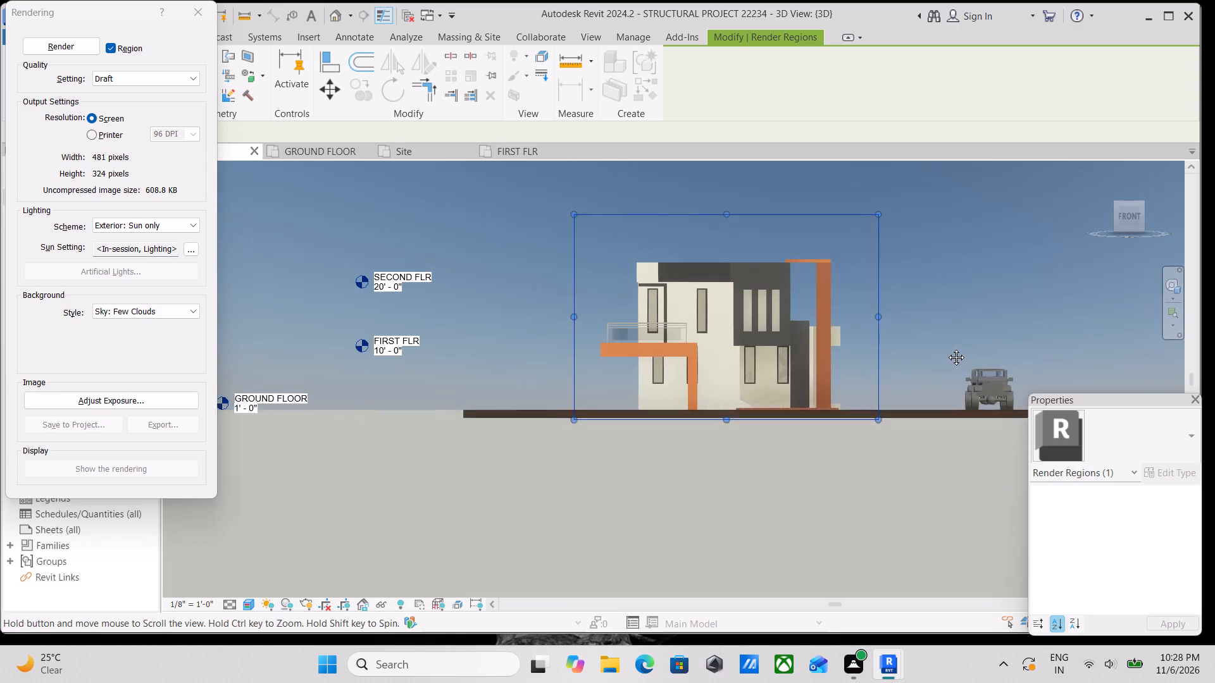
middle_click_drag(947, 348, 957, 365)
scroll(776, 392, "up", 3)
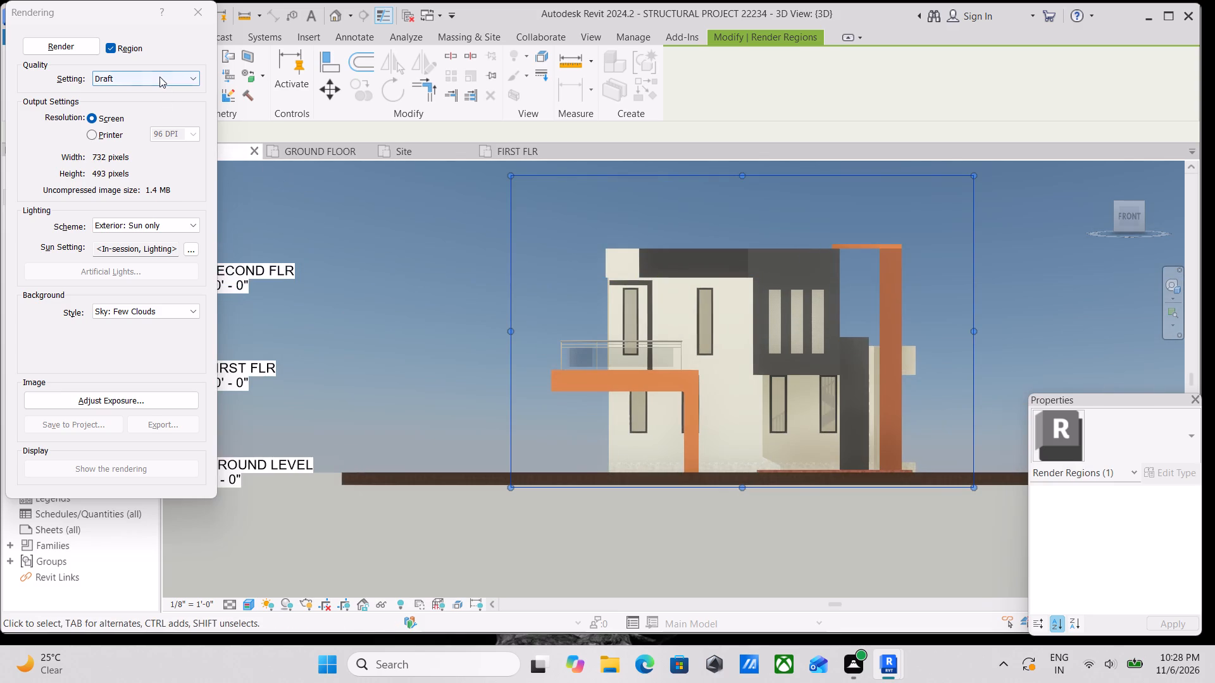
Set the render quality to High and render the front-view region.
left_click(159, 76)
left_click(150, 110)
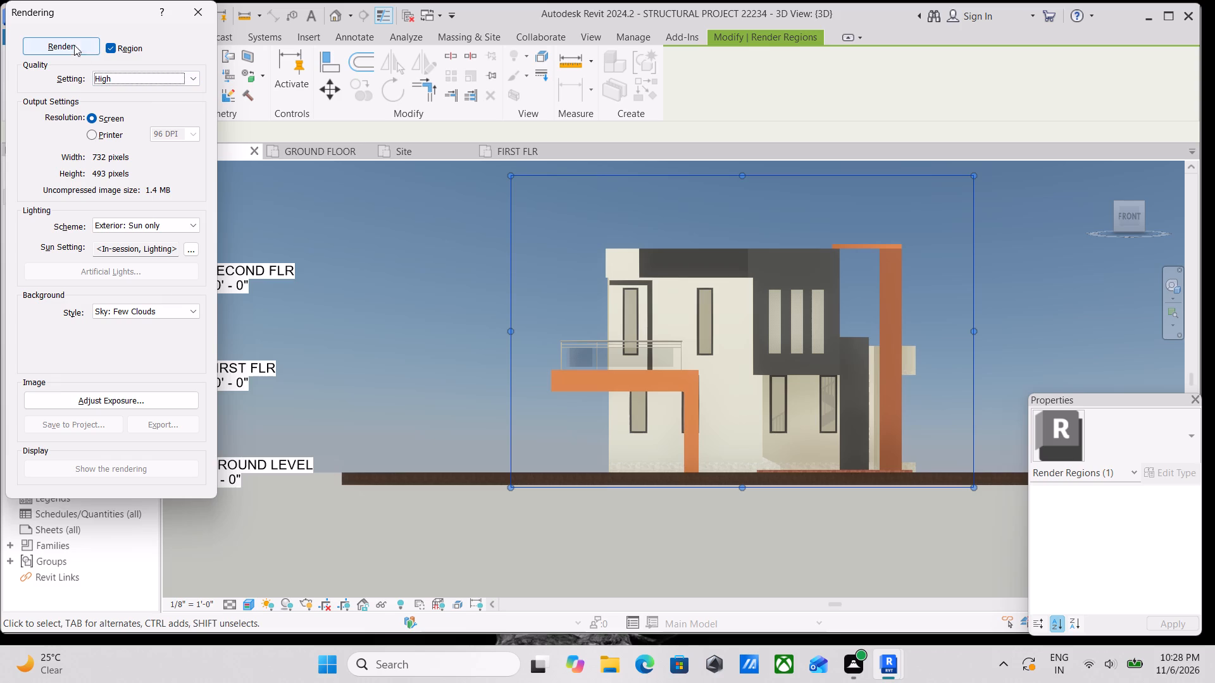
left_click(73, 41)
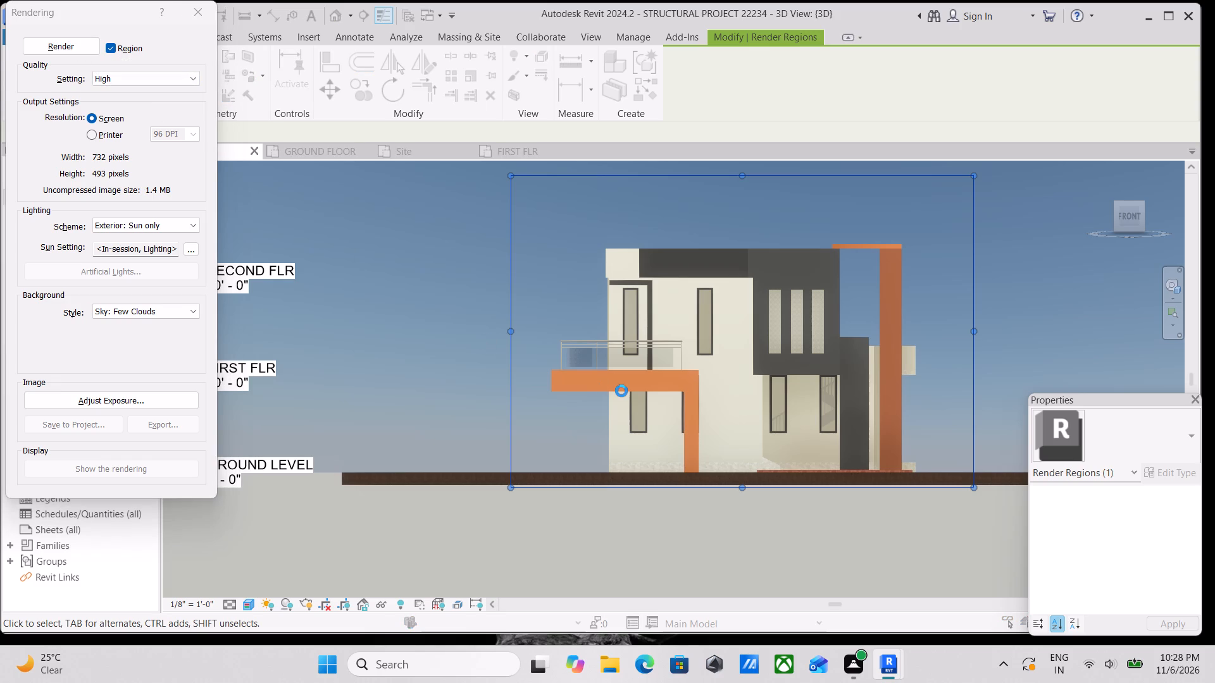
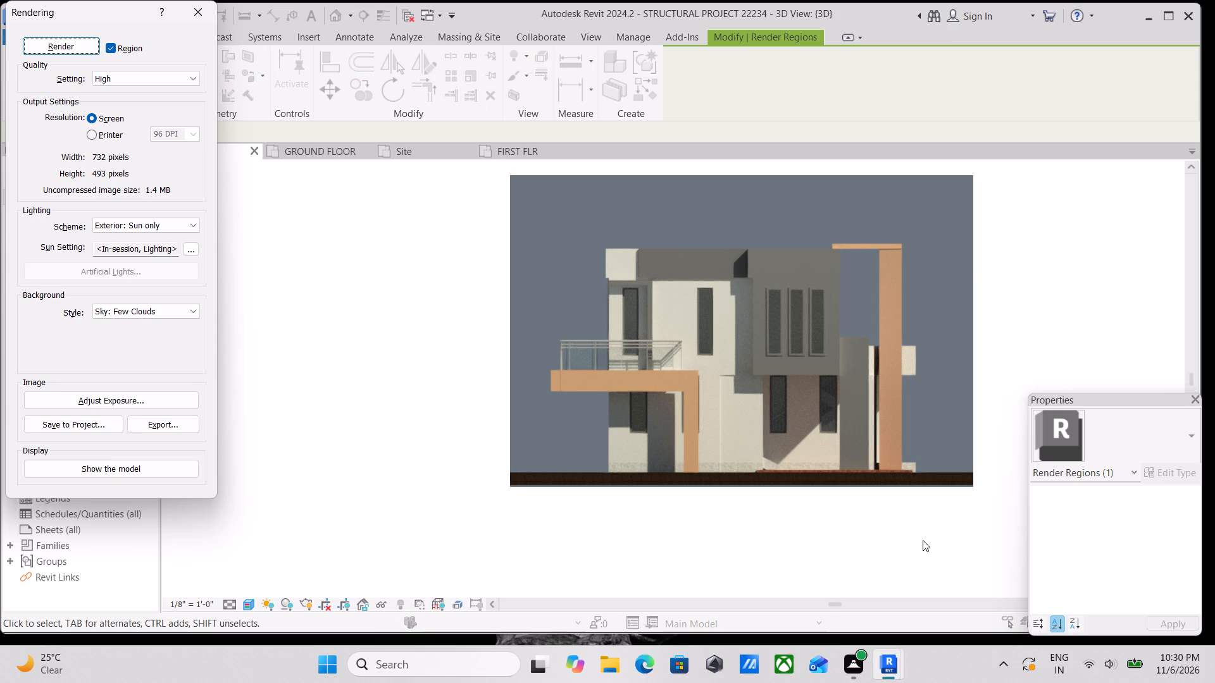
Capture a screen snip of the whole rendered front view of the house and close the rendering settings.
key("shift+super+s")
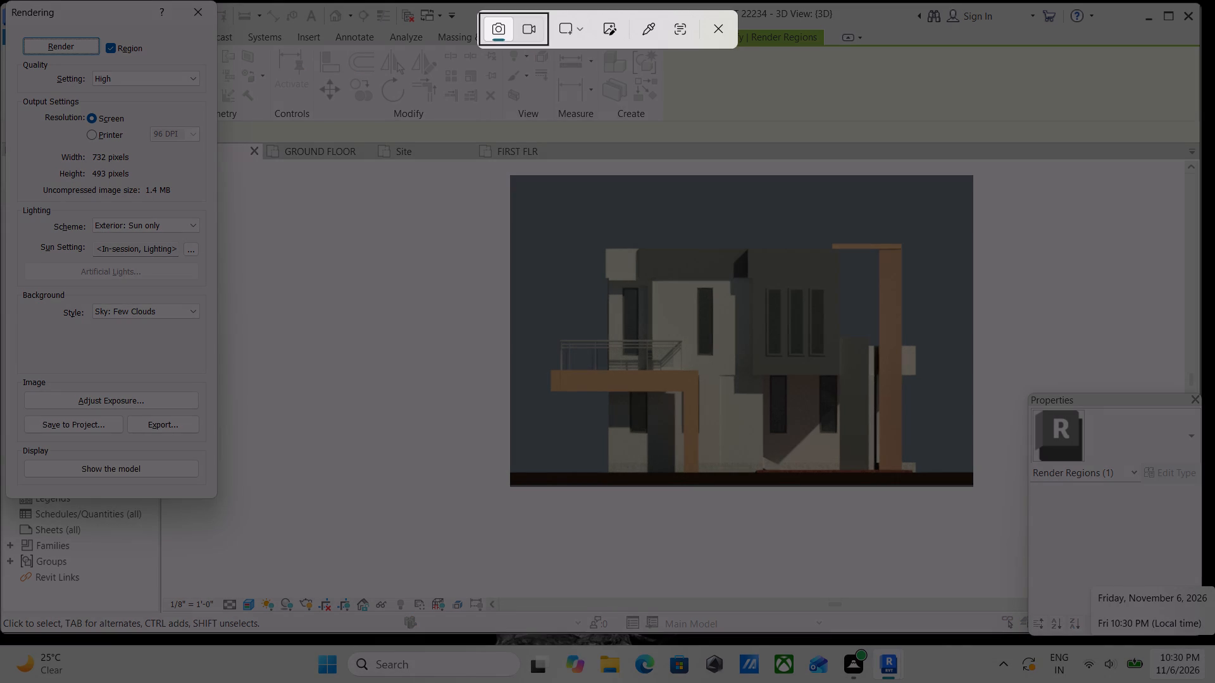
left_click_drag(499, 171, 869, 479)
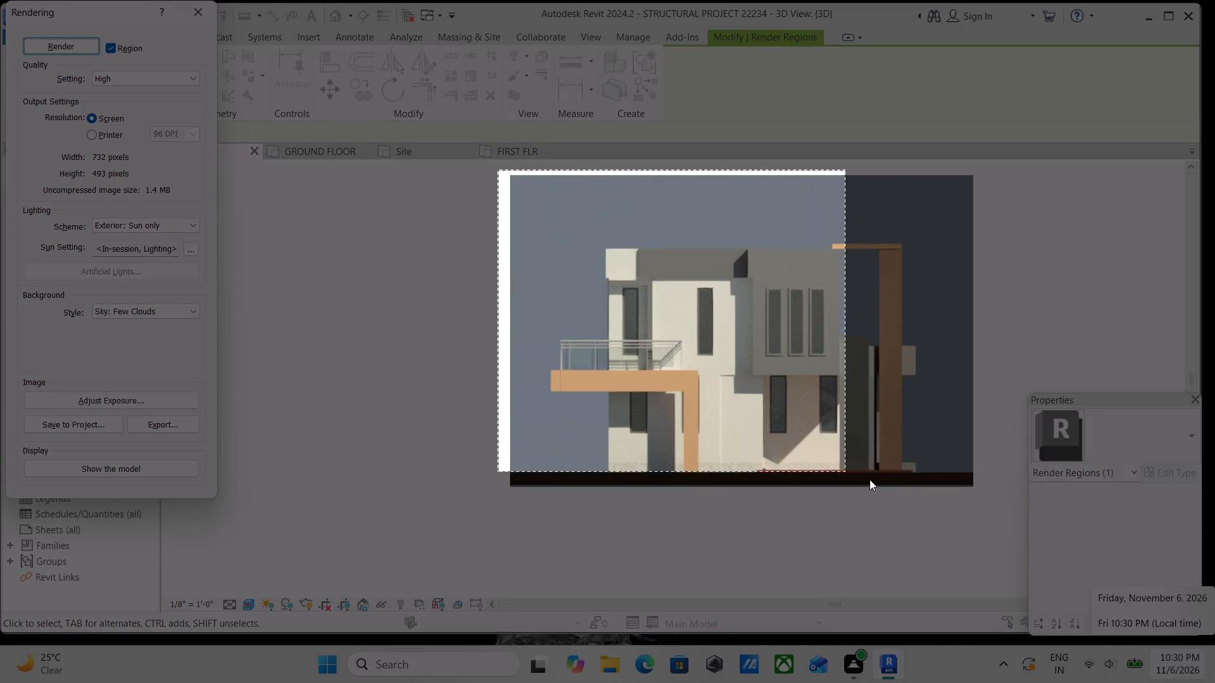
left_click_drag(869, 479, 991, 491)
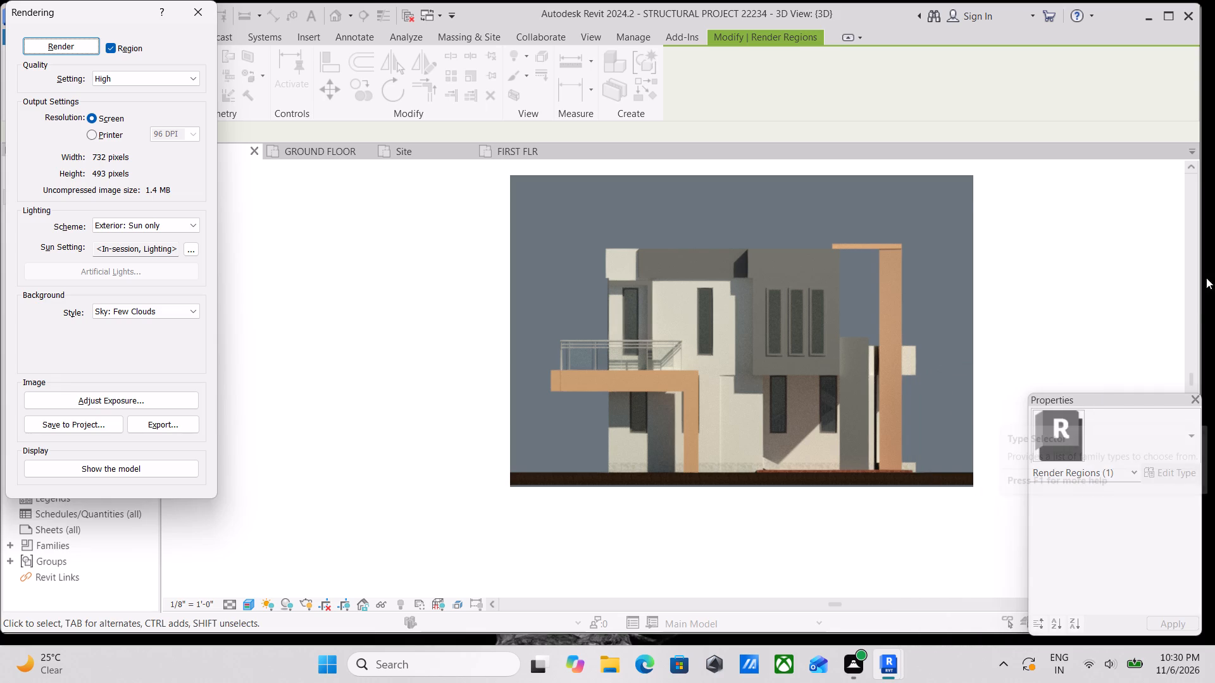
left_click(201, 6)
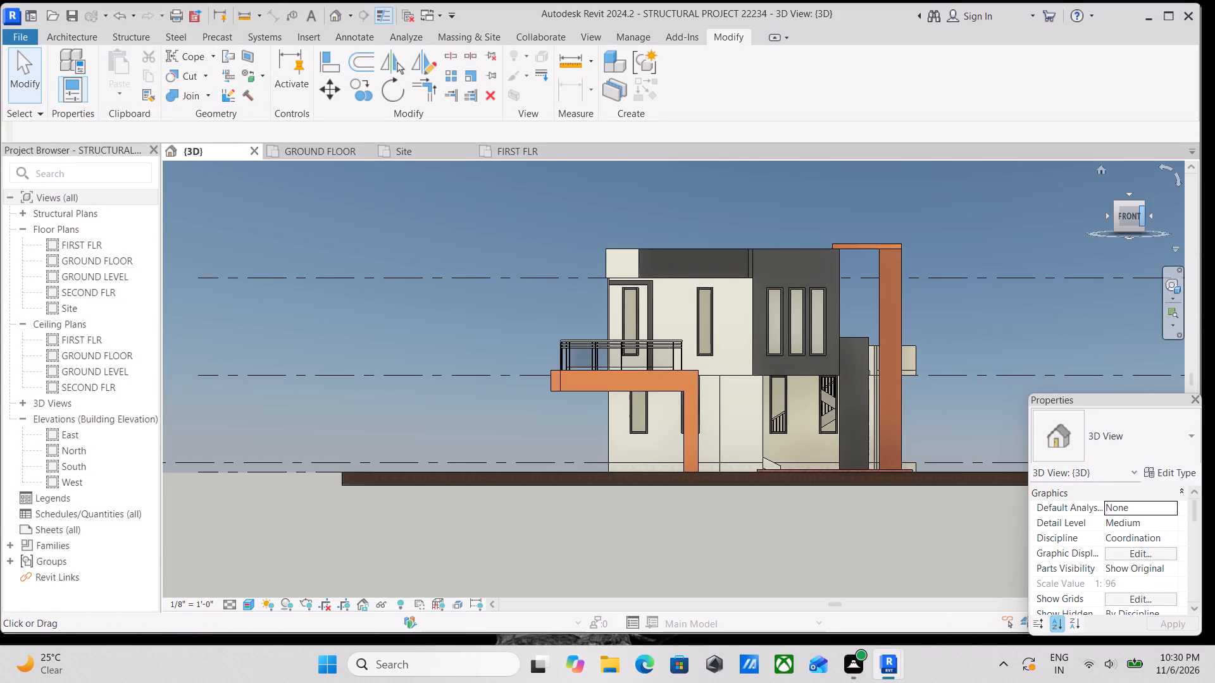
Orient the 3D view to the edge between Front and Right, framing the house with both jeeps.
left_click(1142, 217)
scroll(785, 384, "up", 6)
scroll(542, 391, "up", 2)
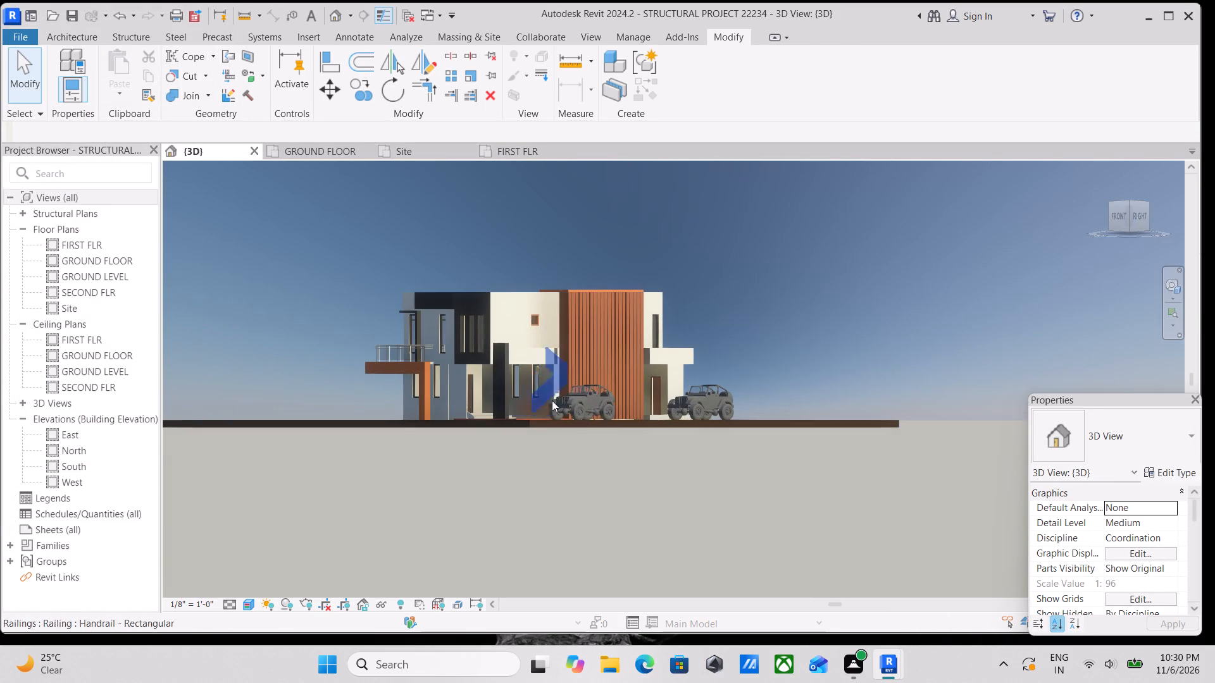
left_click(602, 407)
scroll(602, 407, "up", 3)
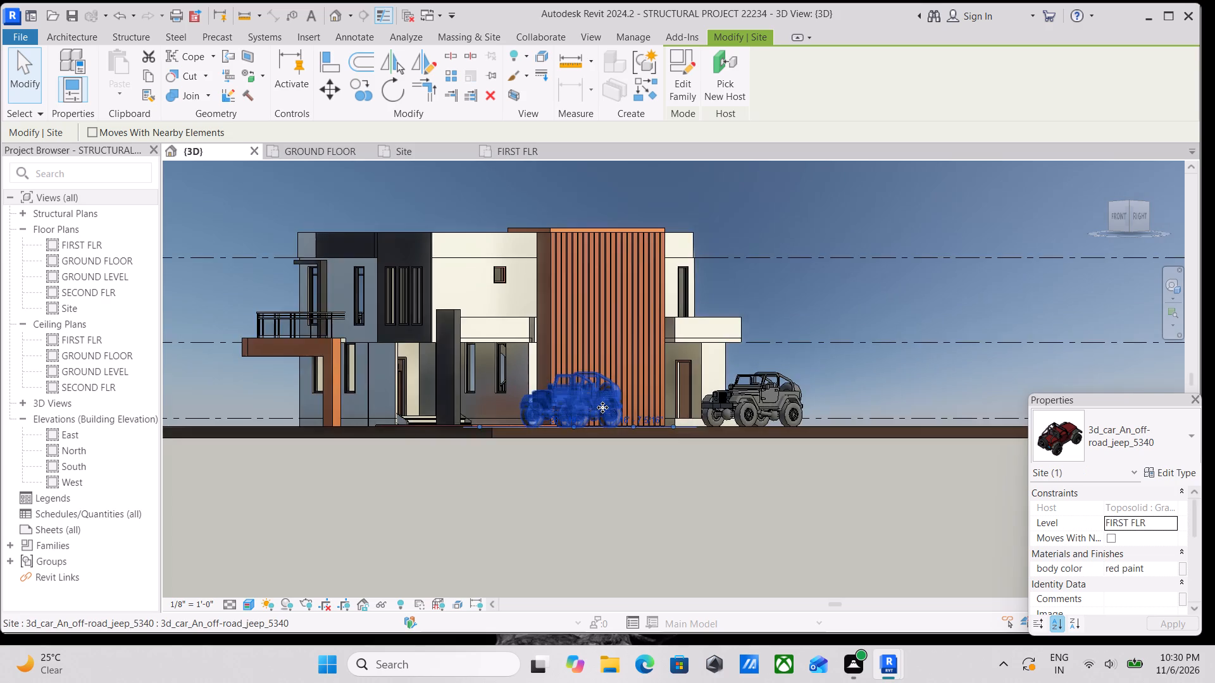
scroll(602, 407, "up", 3)
middle_click_drag(840, 441, 1214, 551)
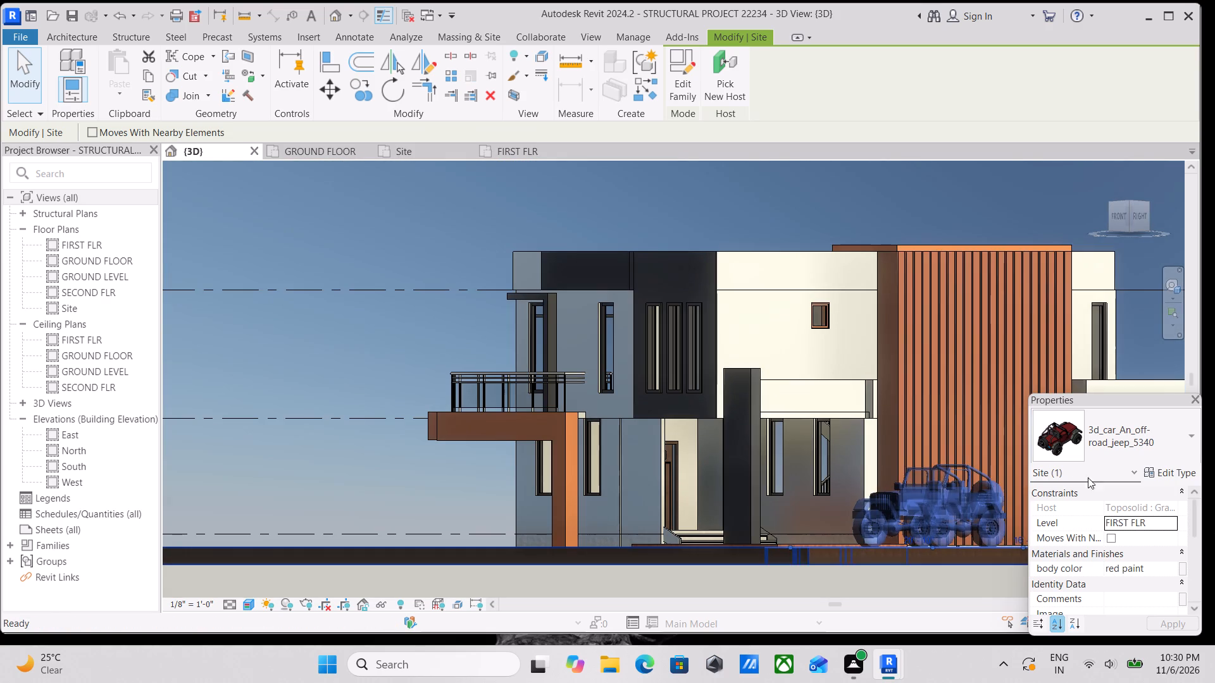
middle_click_drag(1081, 475, 914, 433)
scroll(914, 429, "down", 2)
middle_click_drag(902, 424, 766, 395)
key("Escape")
middle_click_drag(742, 406, 645, 386)
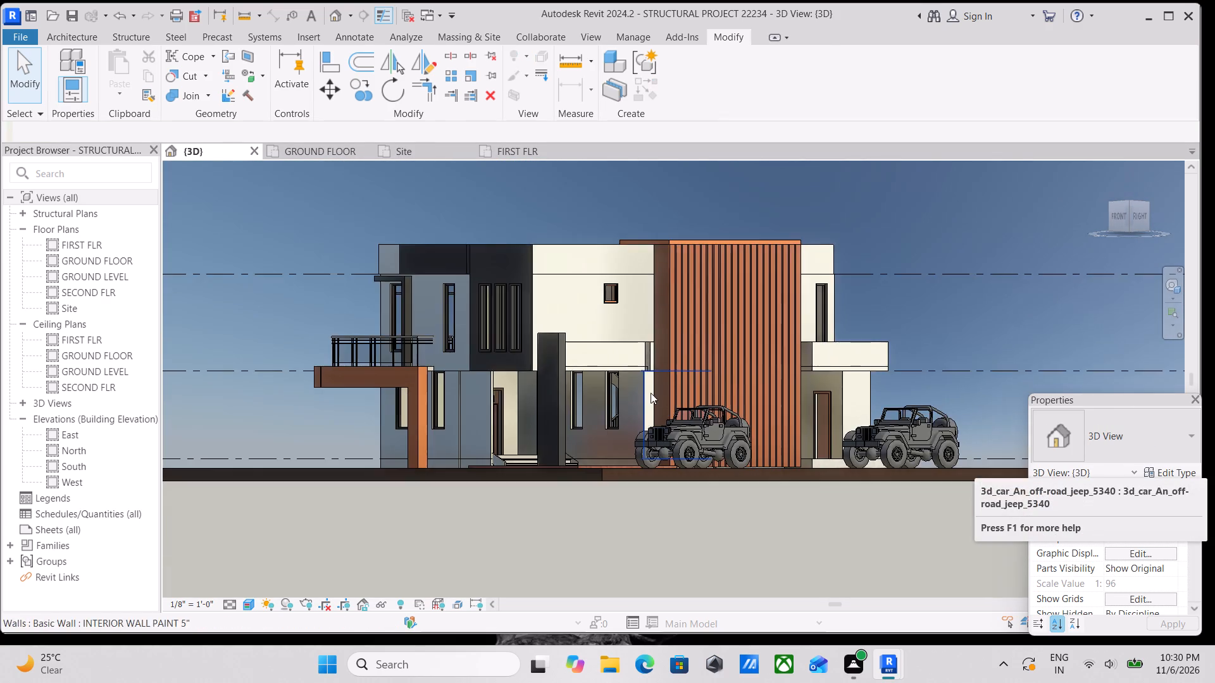
middle_click_drag(651, 393, 676, 422)
Reopen the rendering settings and extend the render region to enclose the balcony, whole house, both jeeps and the ground strip beneath.
type("RR")
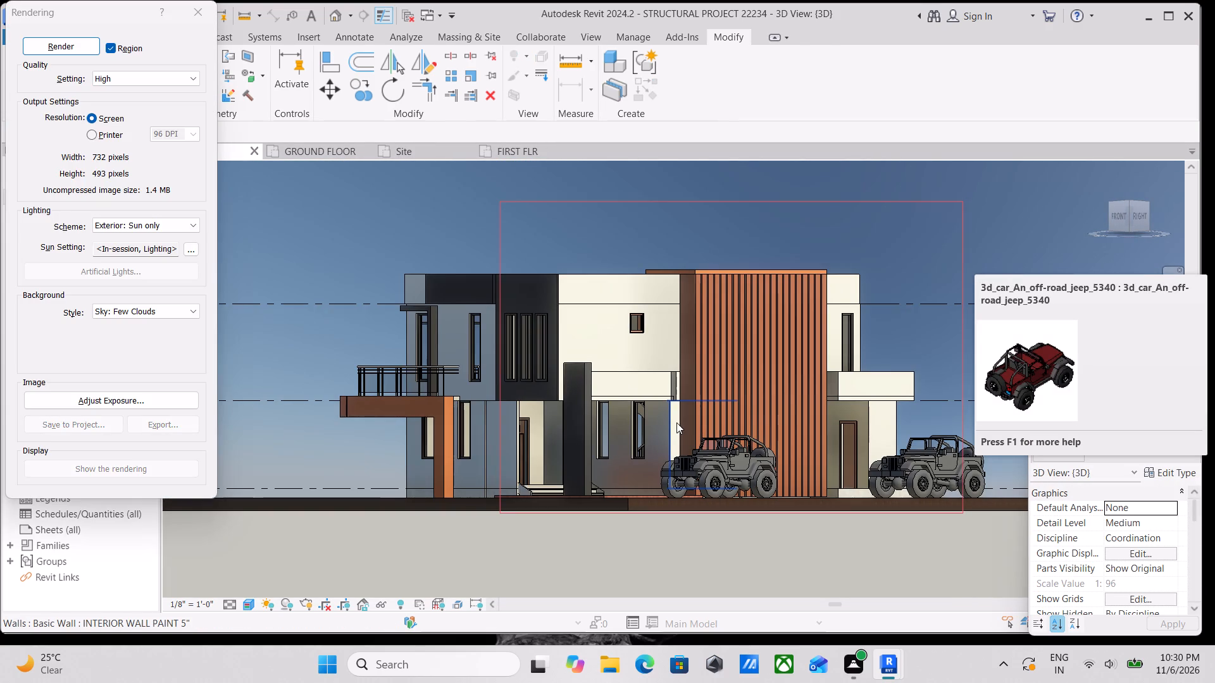
scroll(664, 429, "down", 3)
middle_click_drag(676, 418, 750, 369)
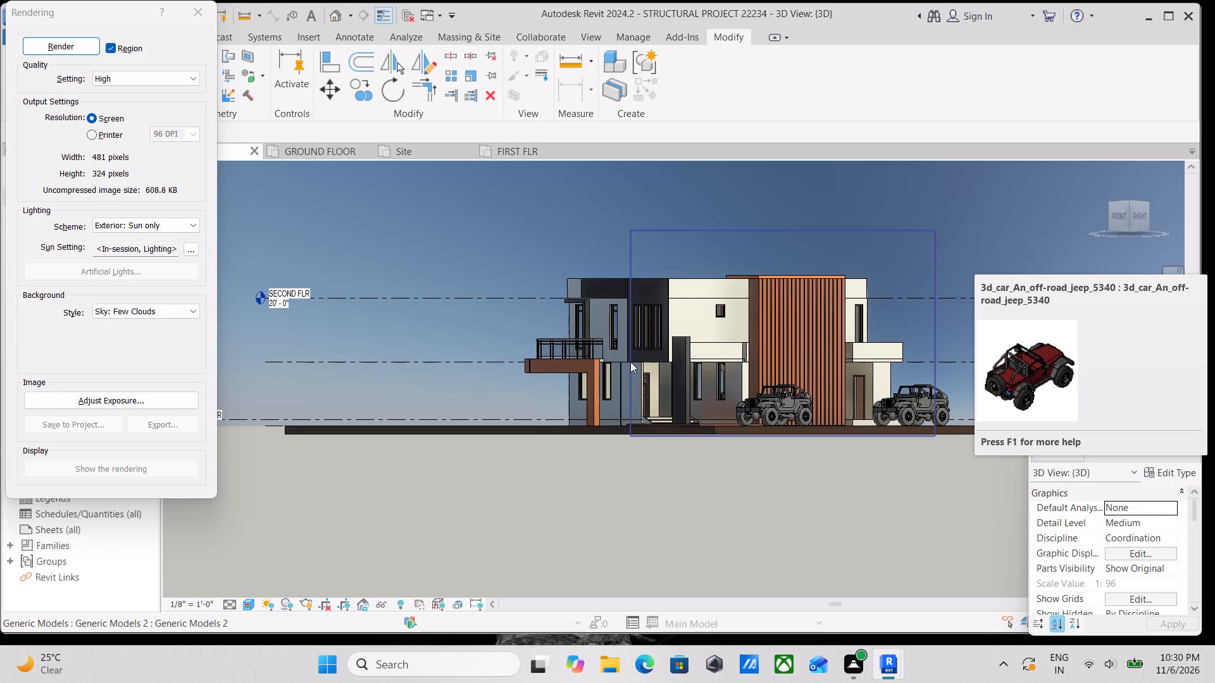
left_click(630, 362)
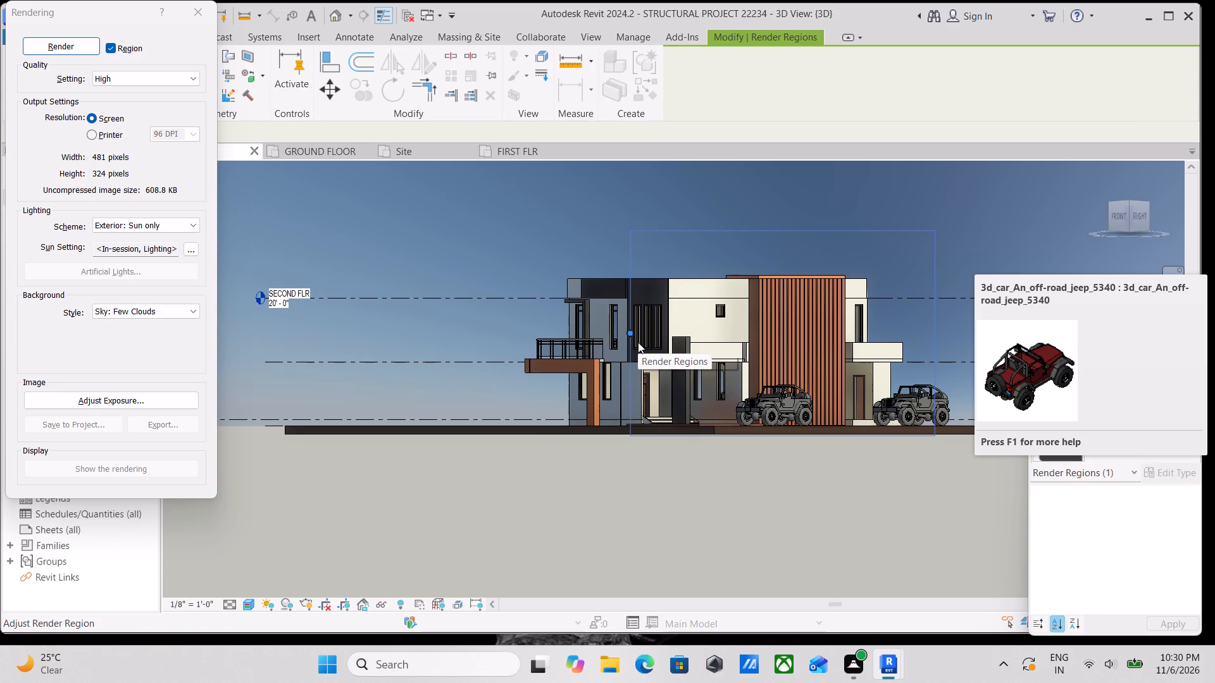
scroll(684, 300, "down", 2)
scroll(633, 354, "up", 3)
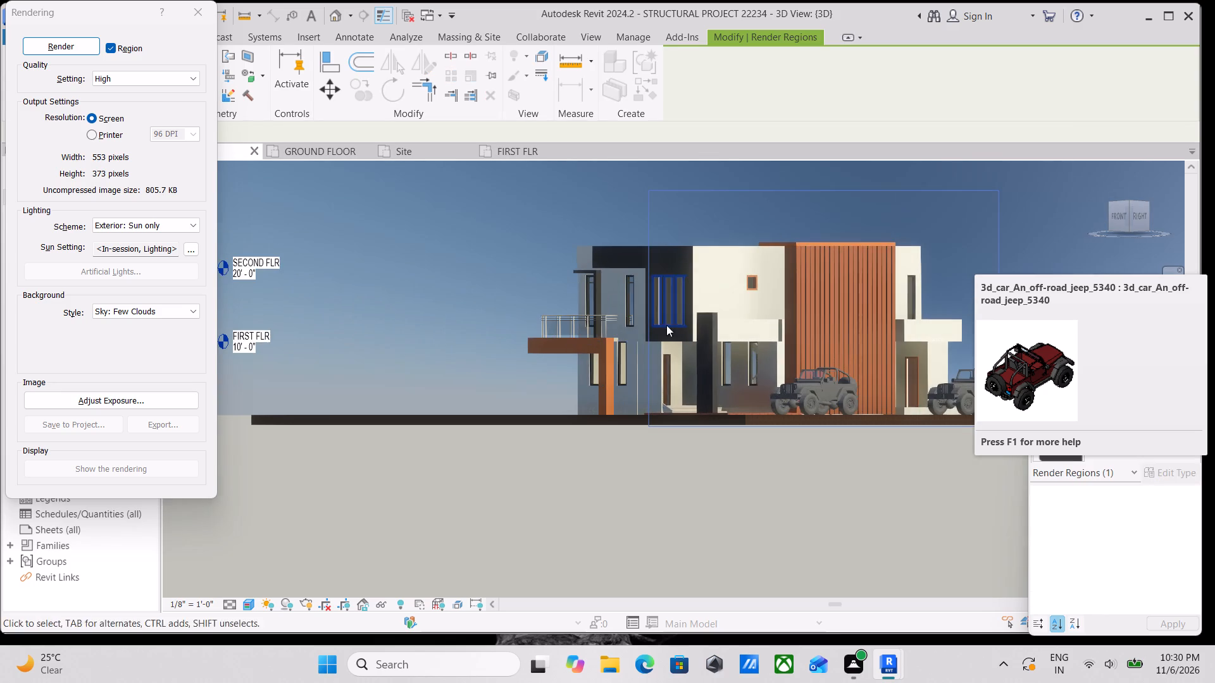
scroll(668, 317, "up", 3)
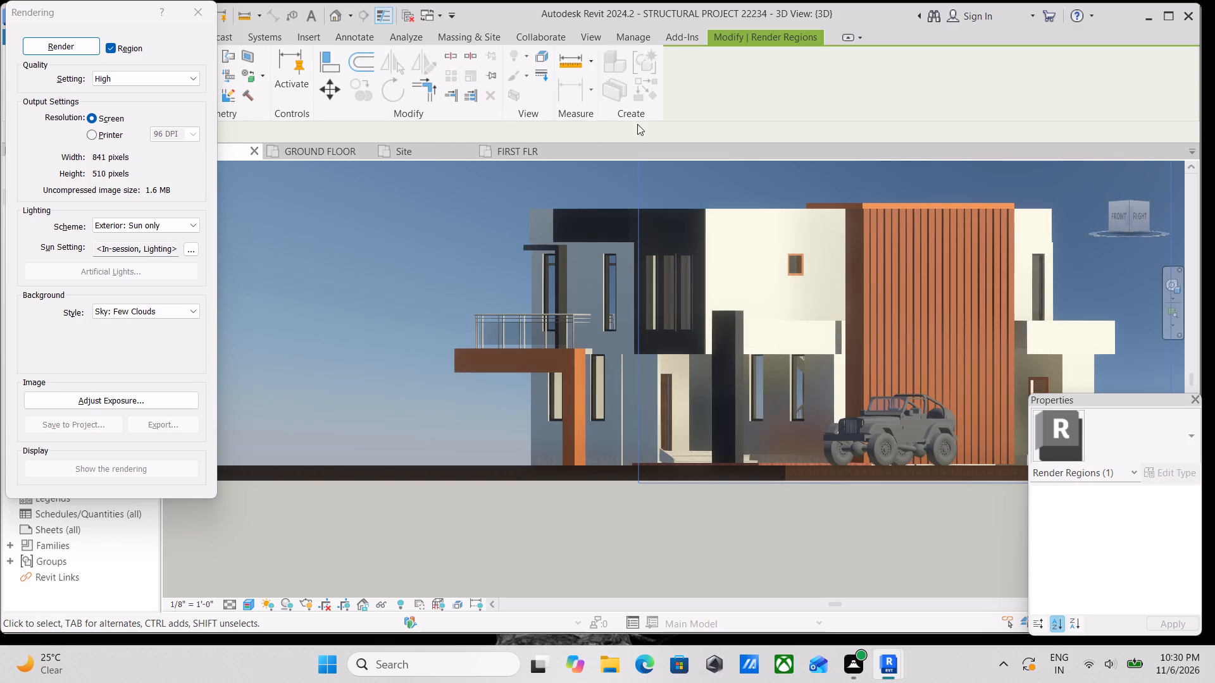
left_click_drag(639, 341, 617, 340)
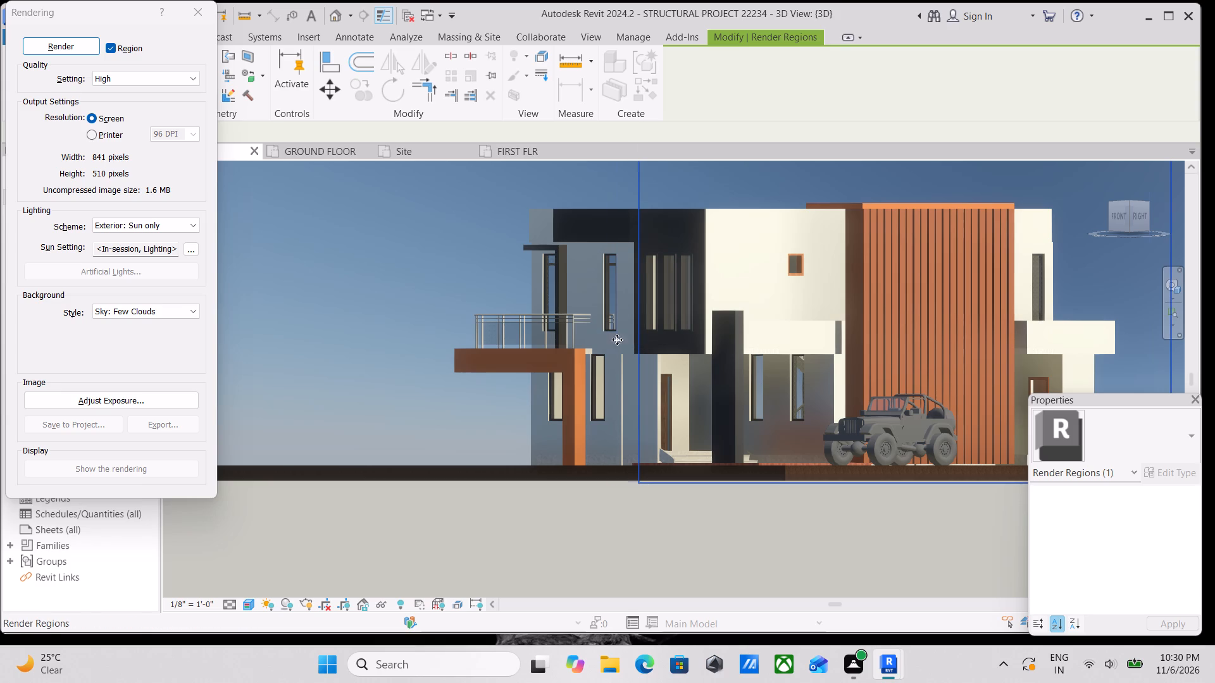
left_click_drag(617, 340, 444, 314)
scroll(651, 349, "down", 1)
middle_click_drag(649, 349, 572, 343)
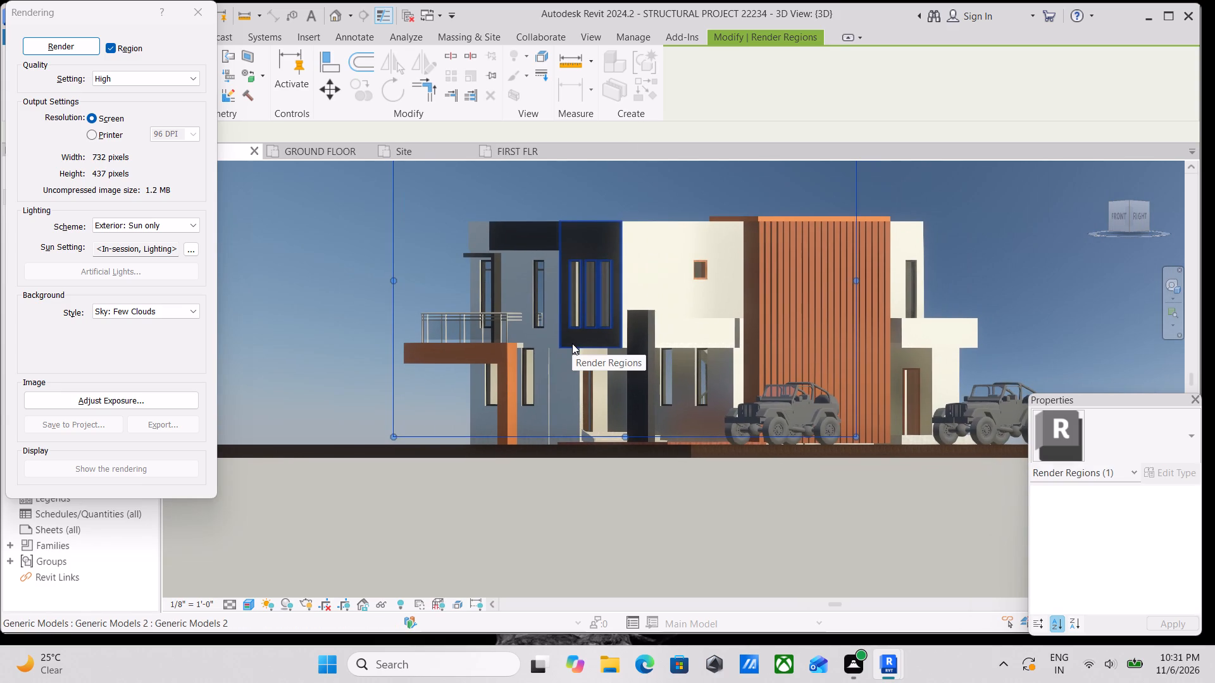
scroll(718, 336, "down", 1)
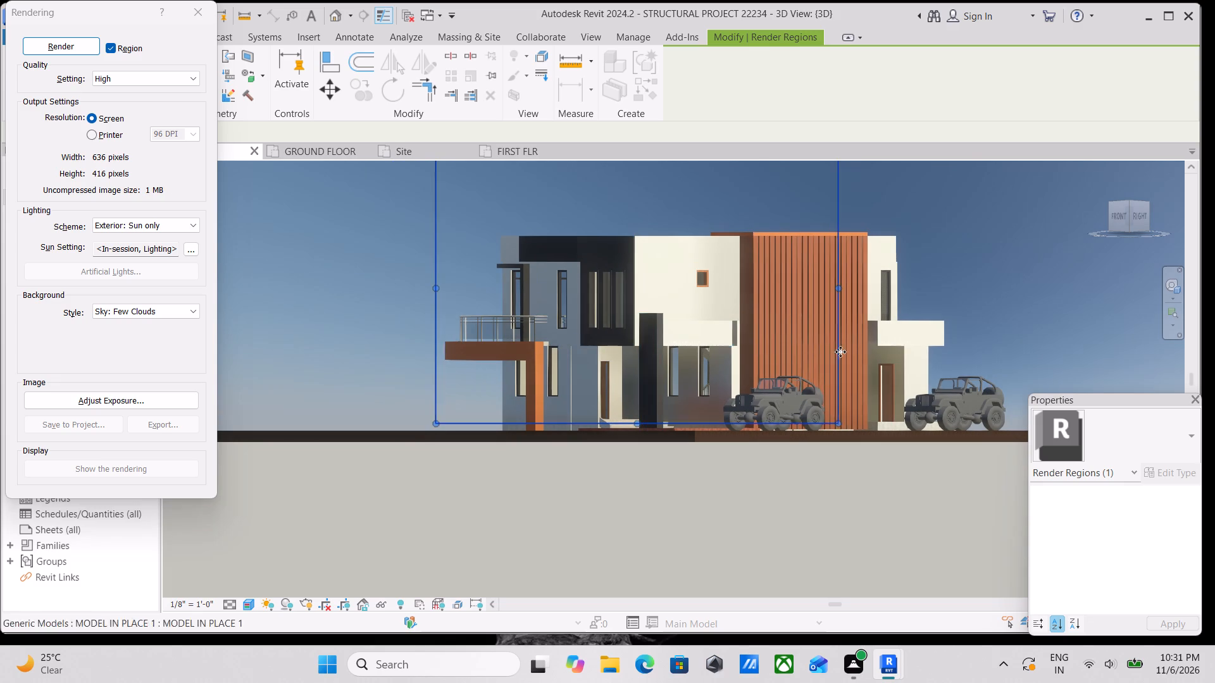
middle_click_drag(939, 341, 827, 402)
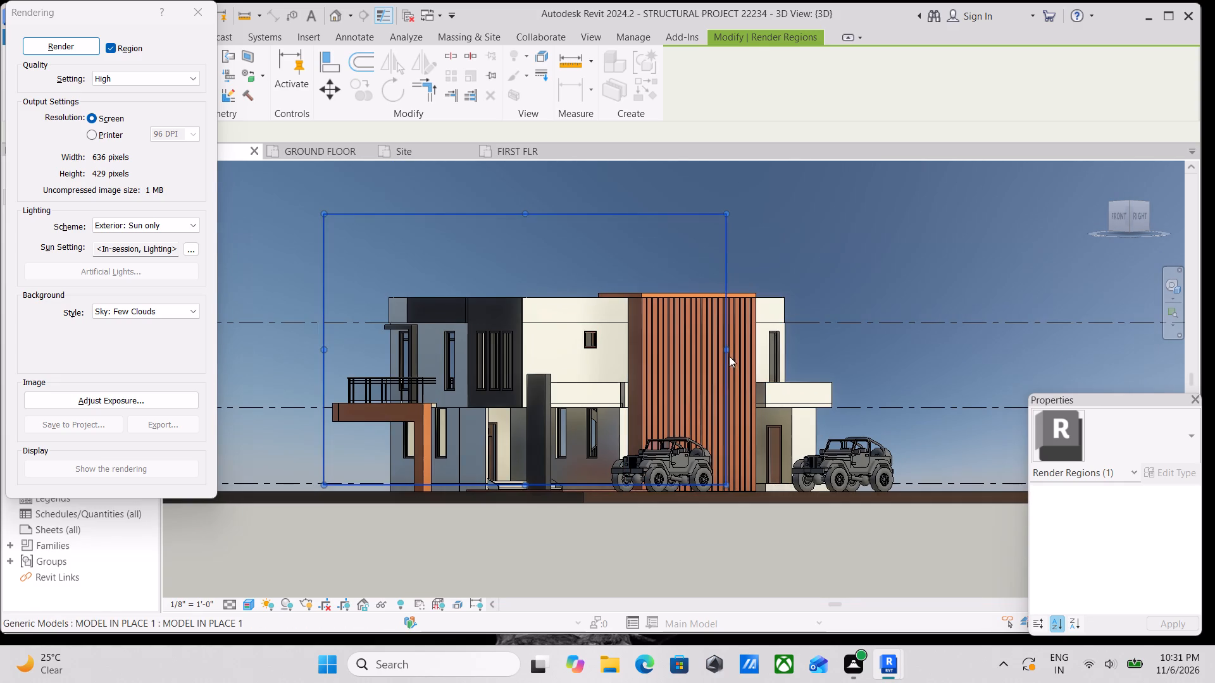
left_click_drag(726, 350, 905, 388)
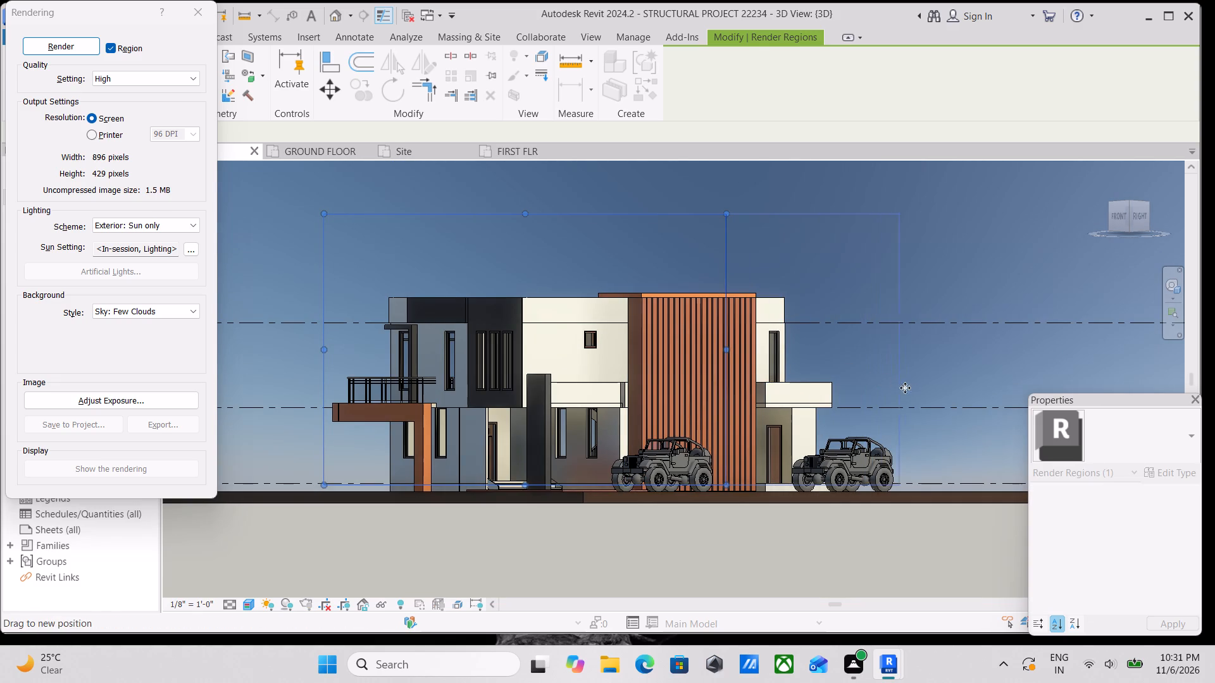
left_click_drag(905, 388, 919, 393)
scroll(595, 505, "up", 2)
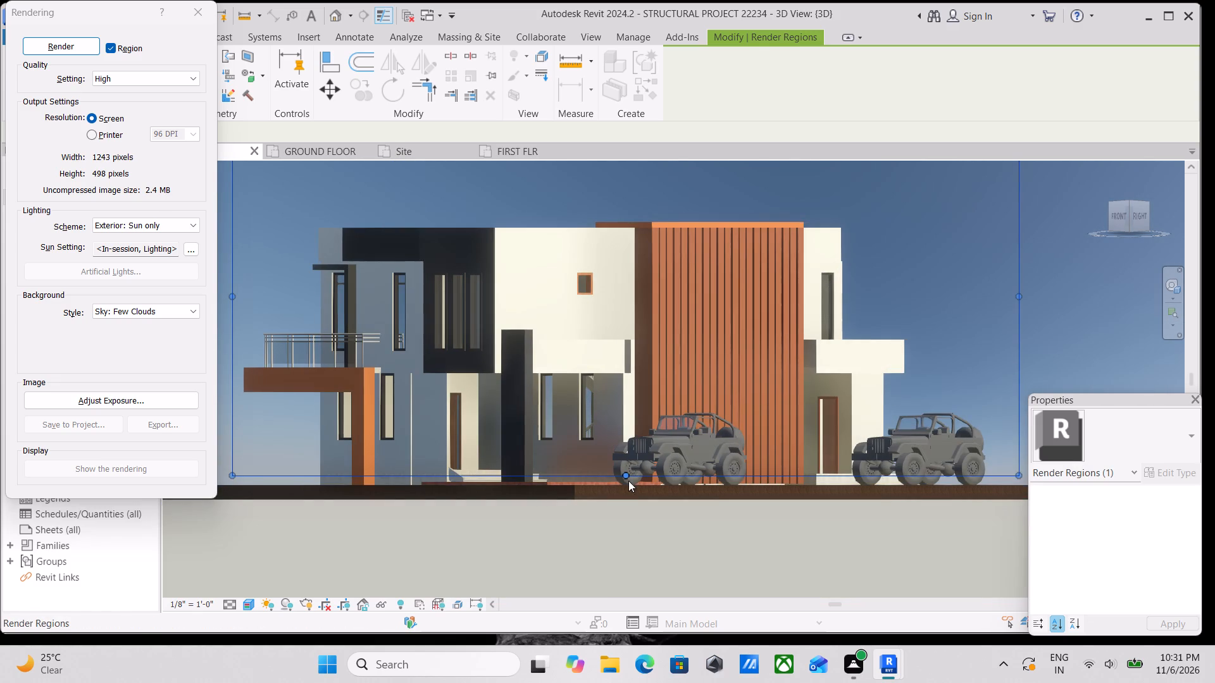
left_click_drag(622, 477, 625, 497)
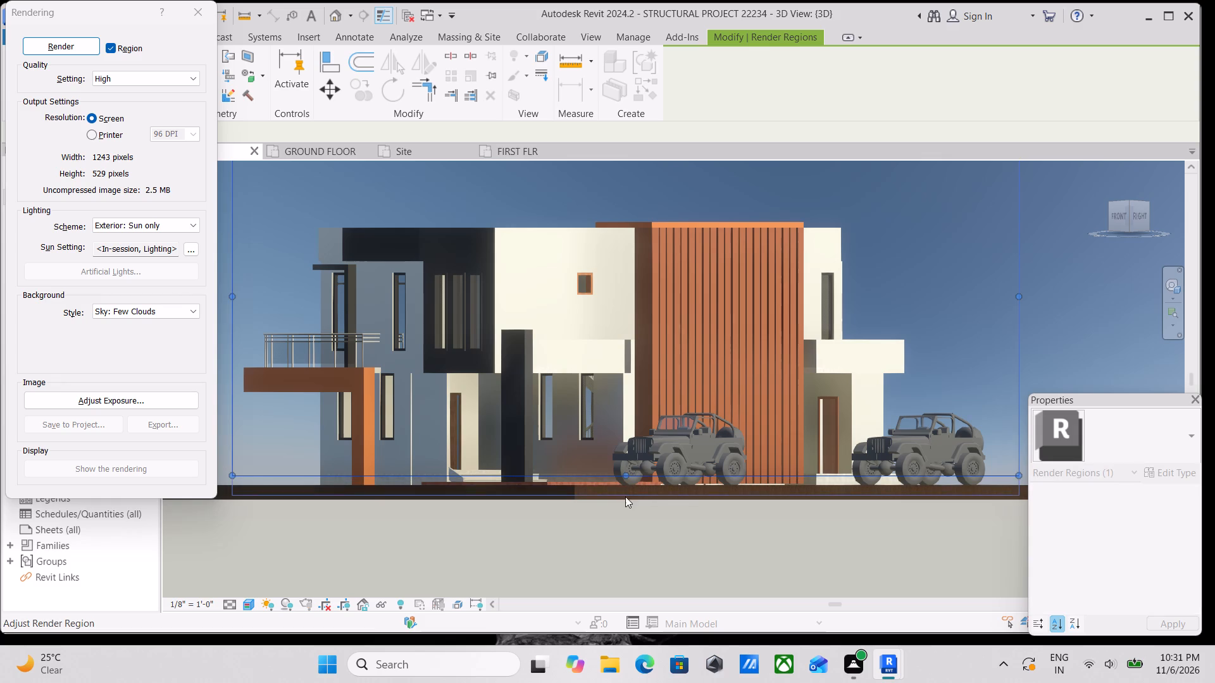
Render the resized region of the front-right view at High quality.
middle_click_drag(625, 496, 634, 563)
scroll(644, 479, "down", 3)
middle_click_drag(749, 436, 791, 418)
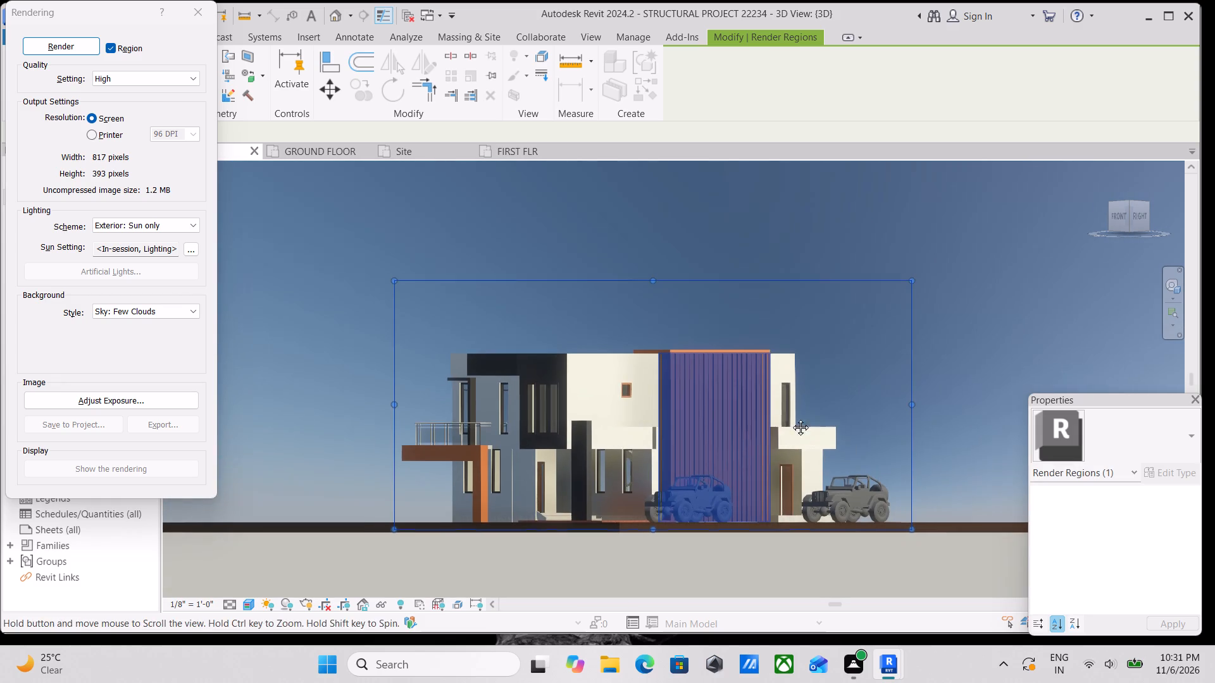
middle_click_drag(791, 418, 807, 405)
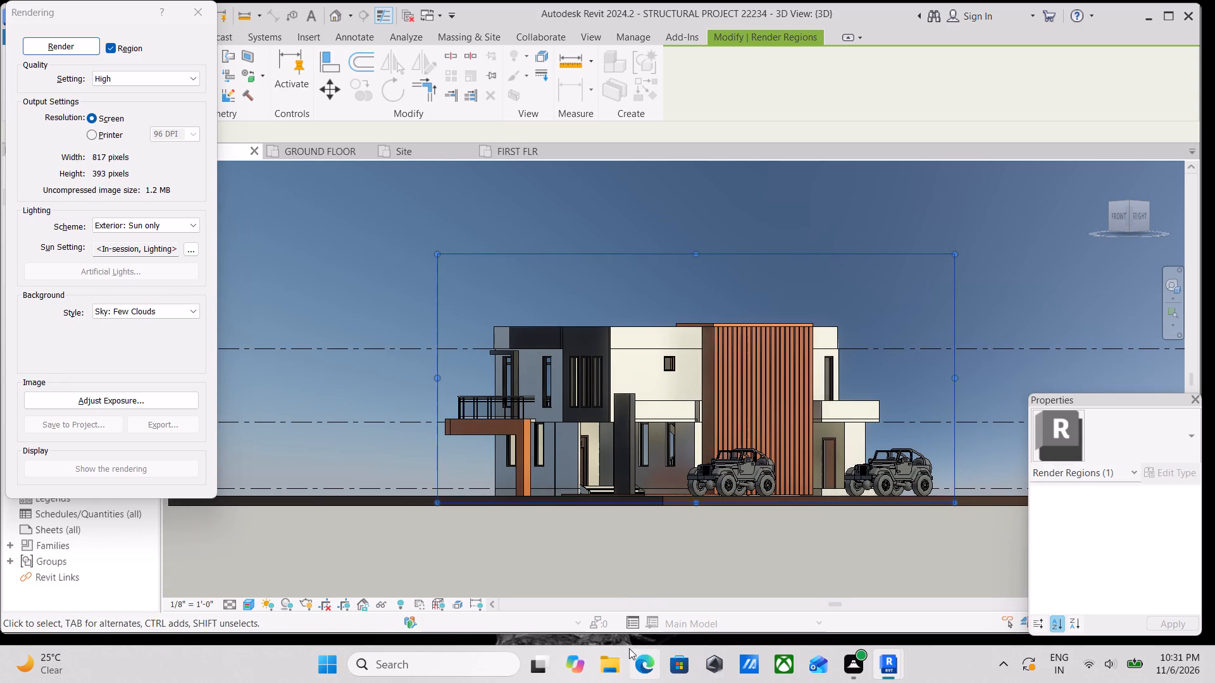
left_click(44, 40)
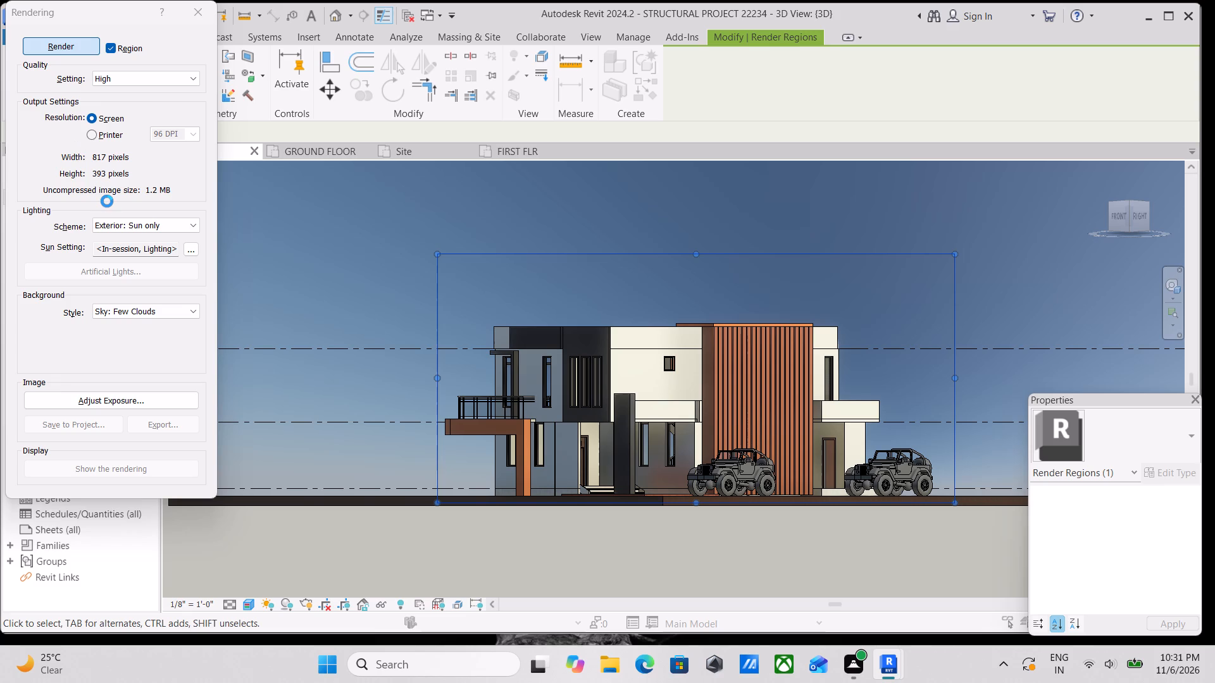
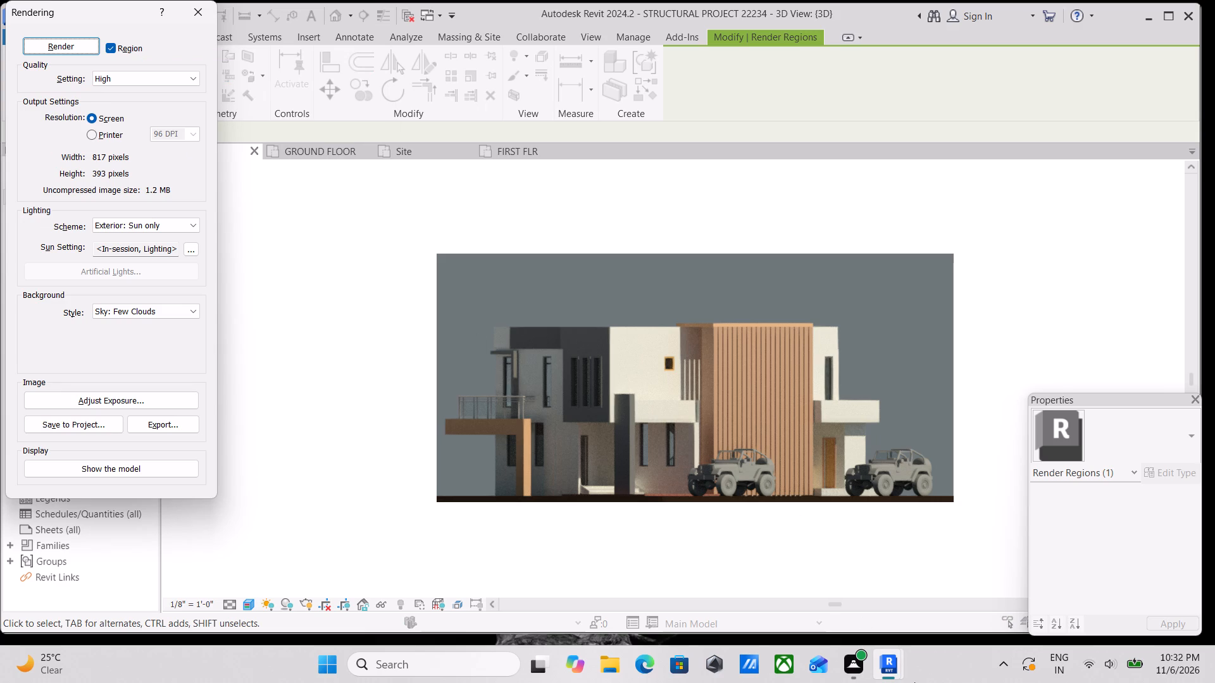
Capture a screen snip of the whole rendered front-right view with both jeeps and close the rendering settings.
key("shift+super+s")
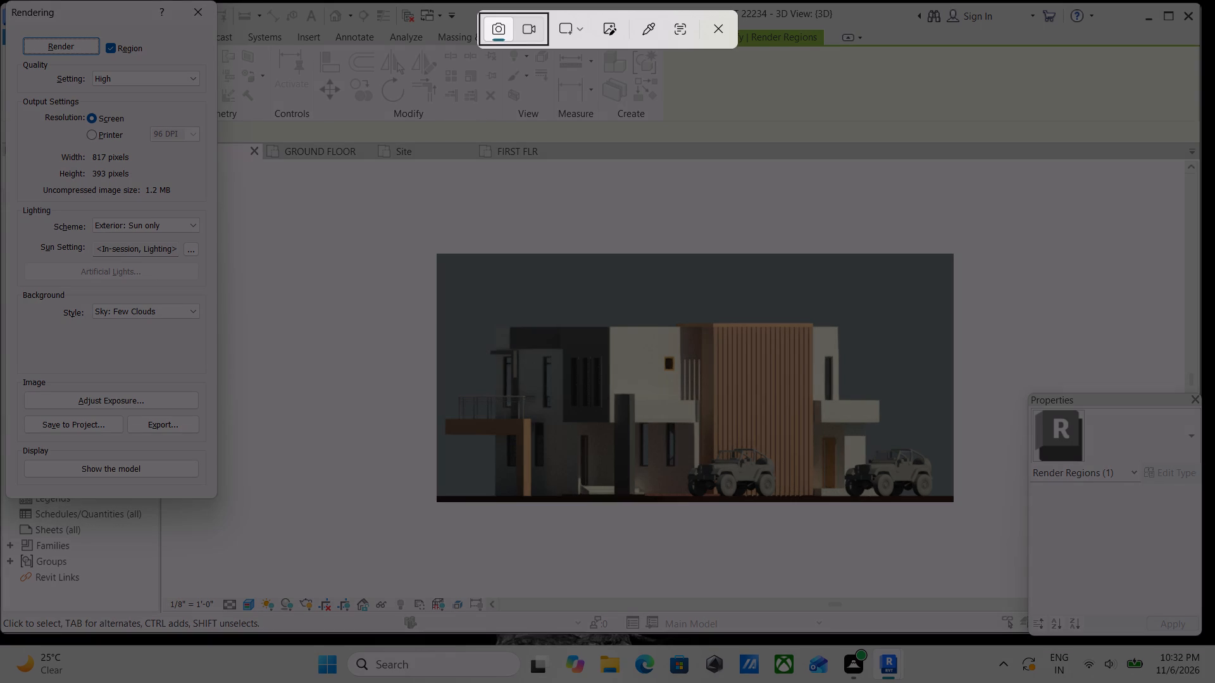
left_click_drag(432, 243, 846, 548)
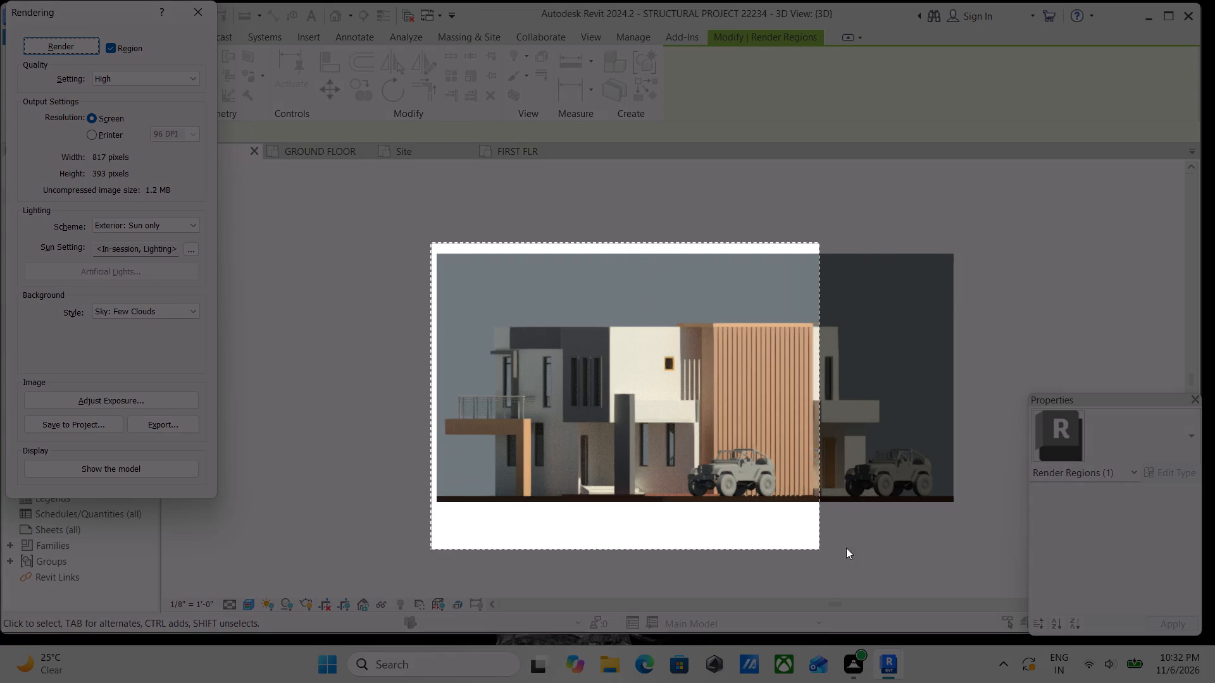
left_click_drag(846, 548, 952, 508)
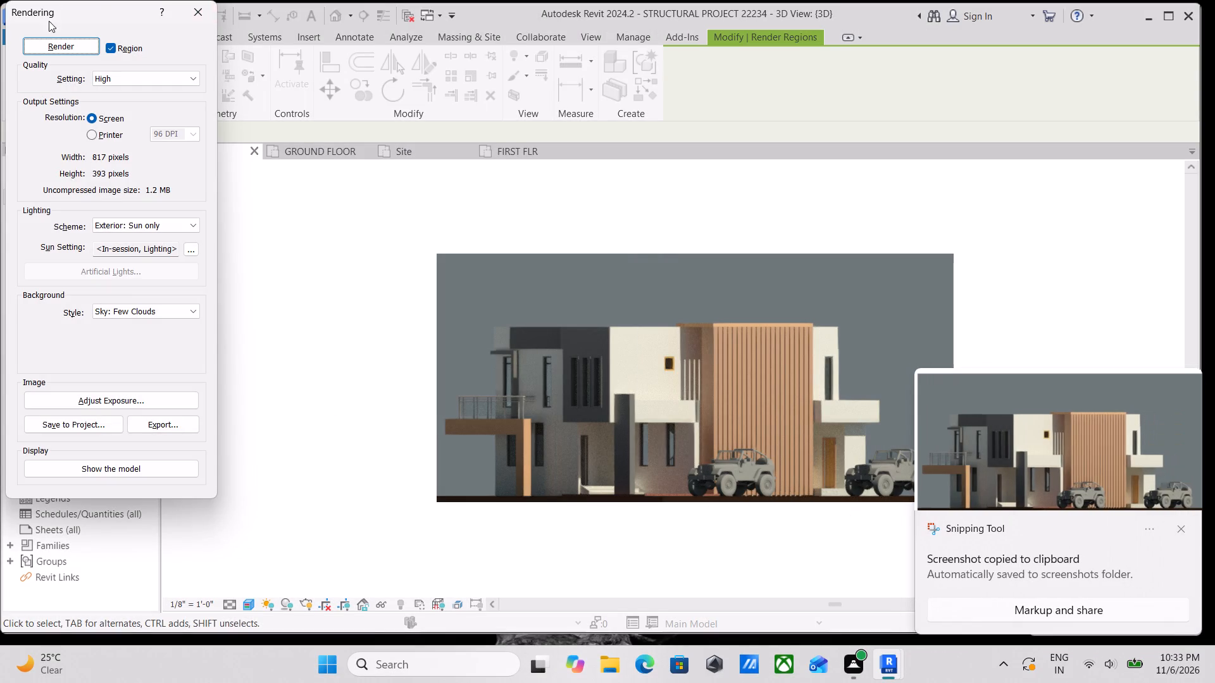
left_click(189, 15)
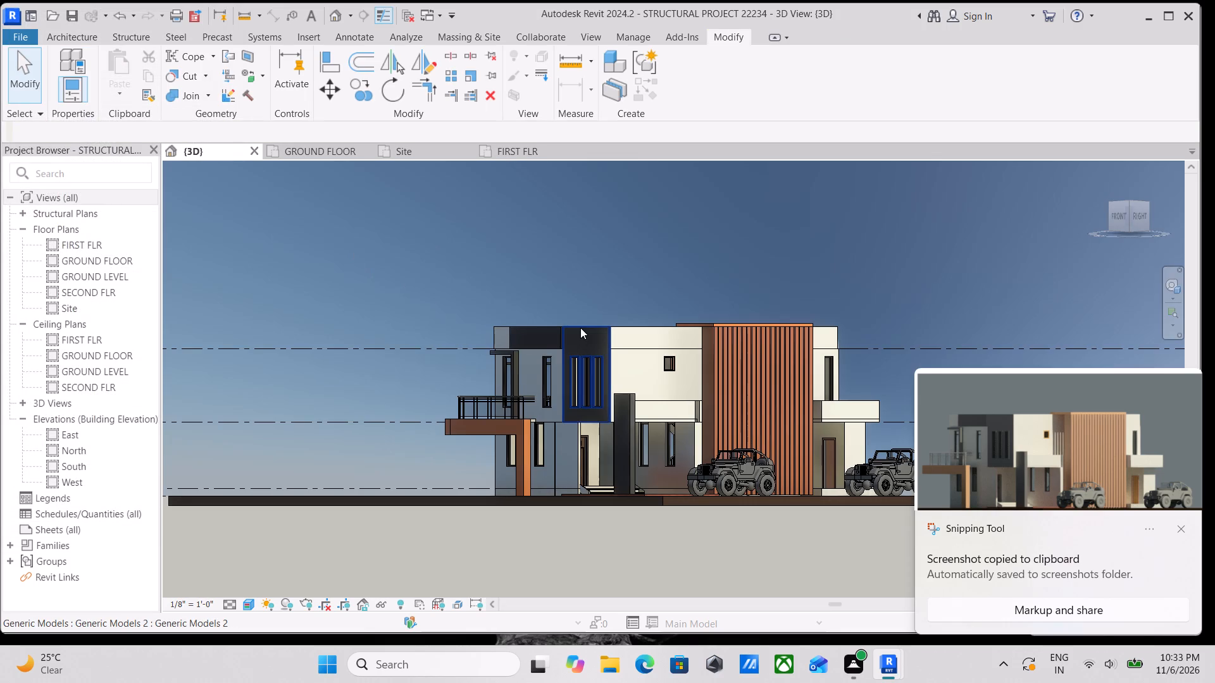
Orient the 3D view to the edge between Right and Back, framing the house with both jeeps.
scroll(791, 405, "up", 3)
scroll(715, 357, "up", 3)
middle_click_drag(431, 319, 445, 272)
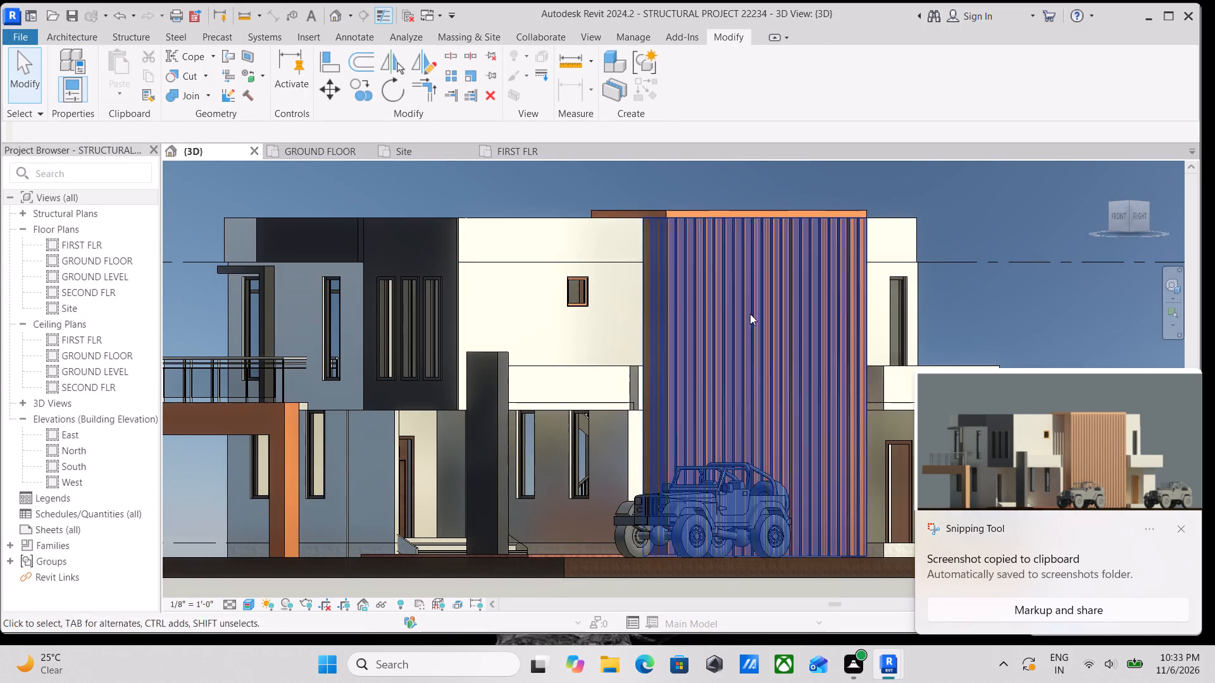
left_click(1149, 216)
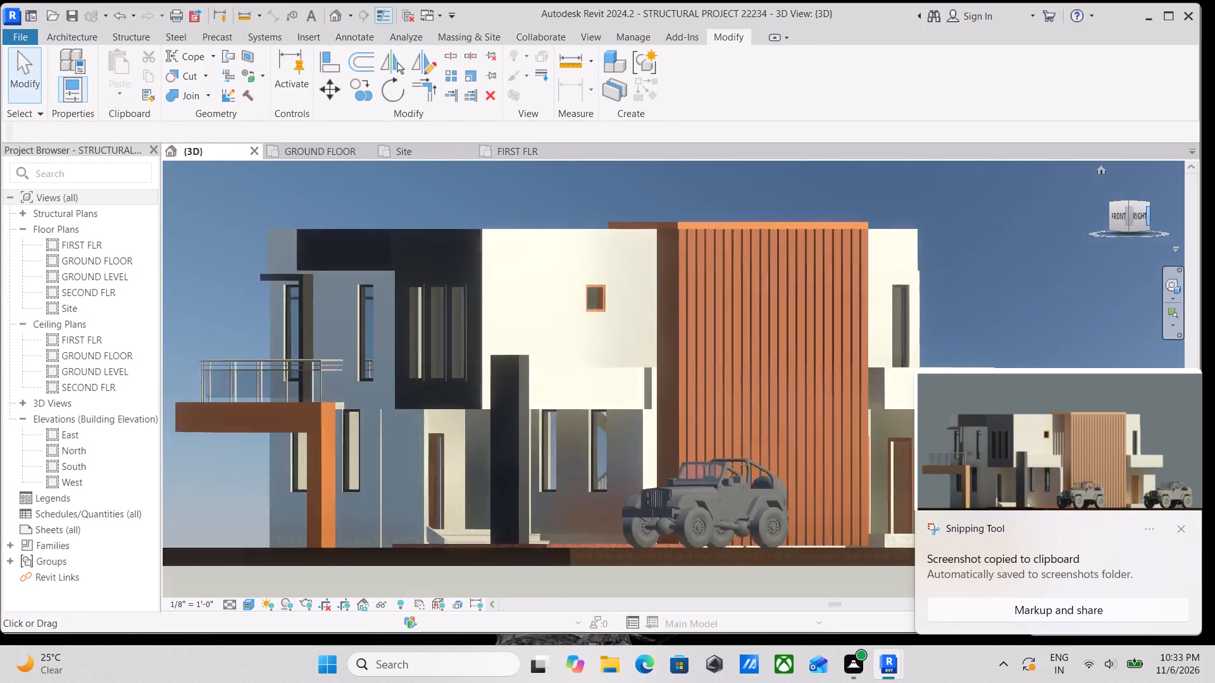
left_click(1143, 218)
scroll(788, 326, "up", 4)
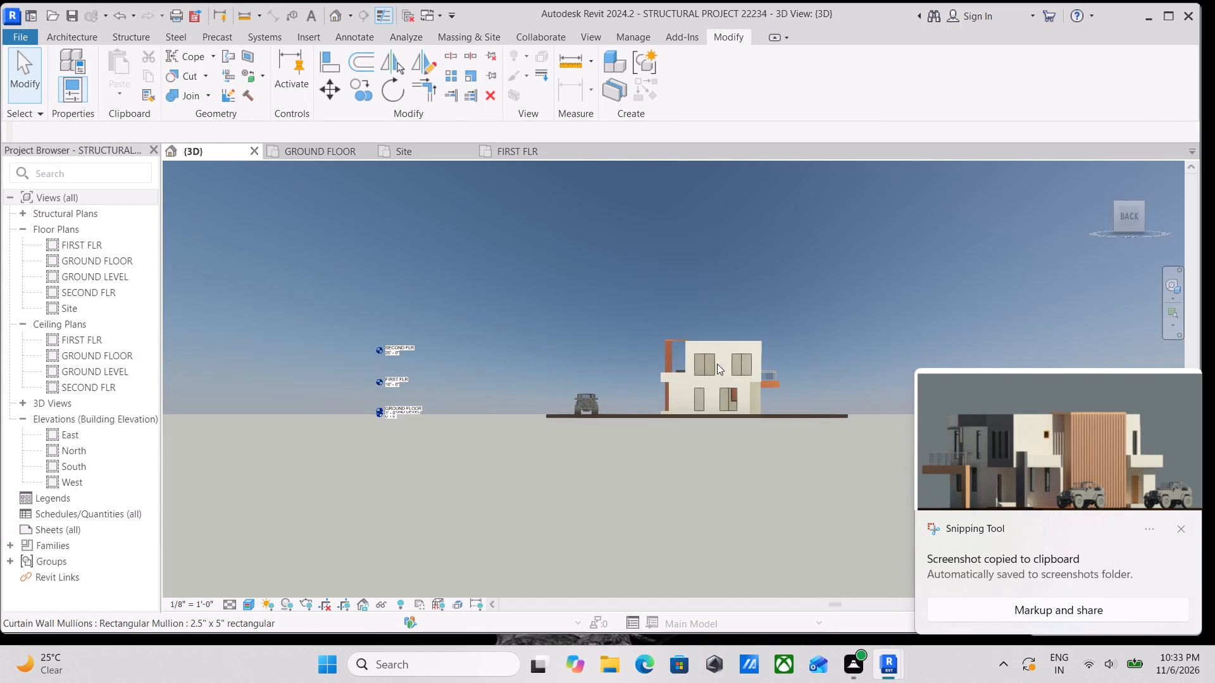
left_click(1118, 214)
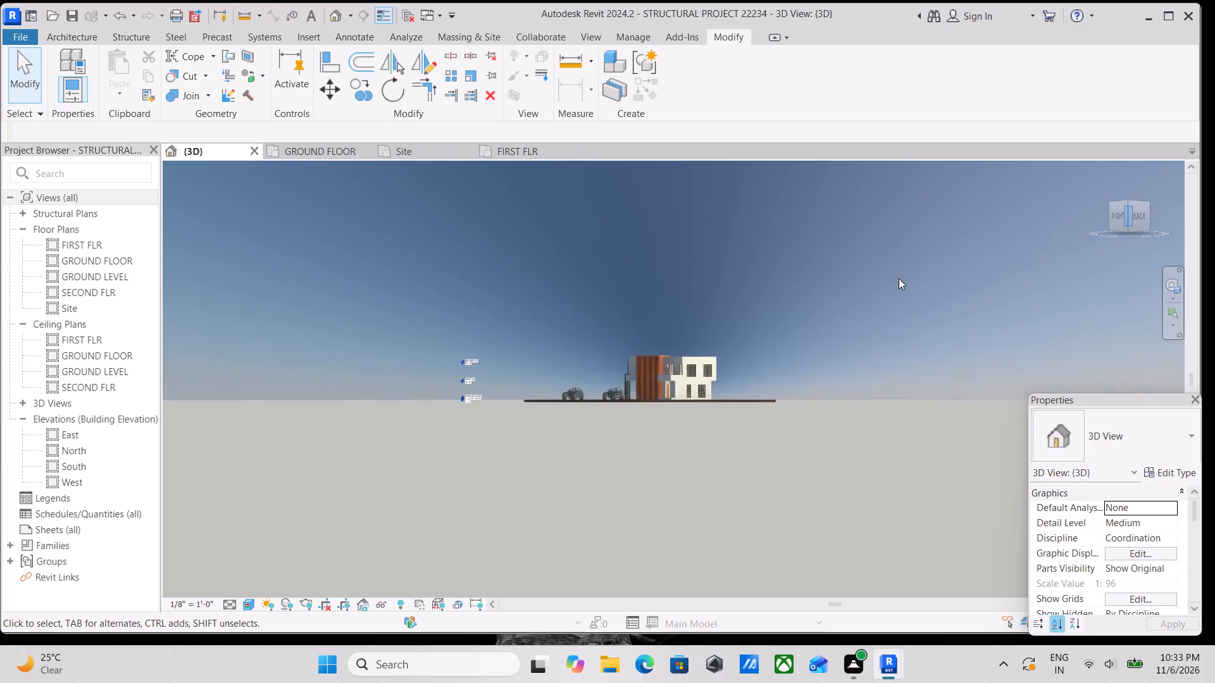
scroll(895, 279, "up", 4)
scroll(572, 373, "up", 4)
scroll(757, 374, "up", 3)
middle_click_drag(783, 356, 803, 412)
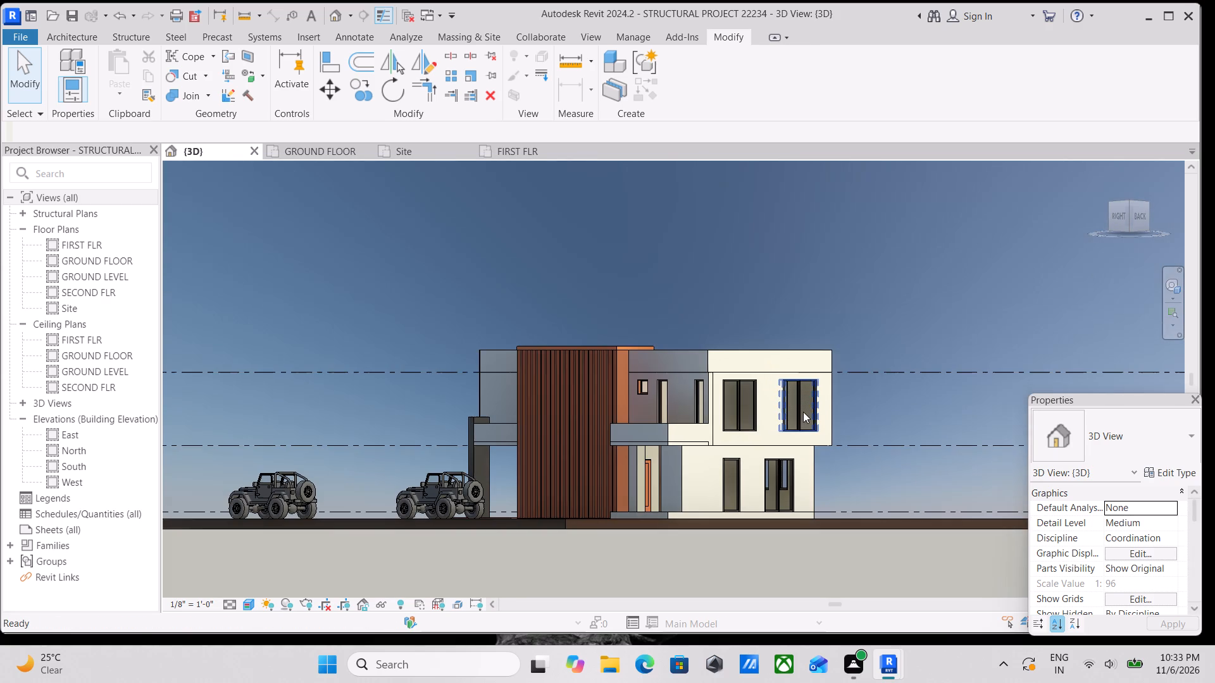
scroll(716, 406, "down", 1)
middle_click_drag(716, 406, 733, 385)
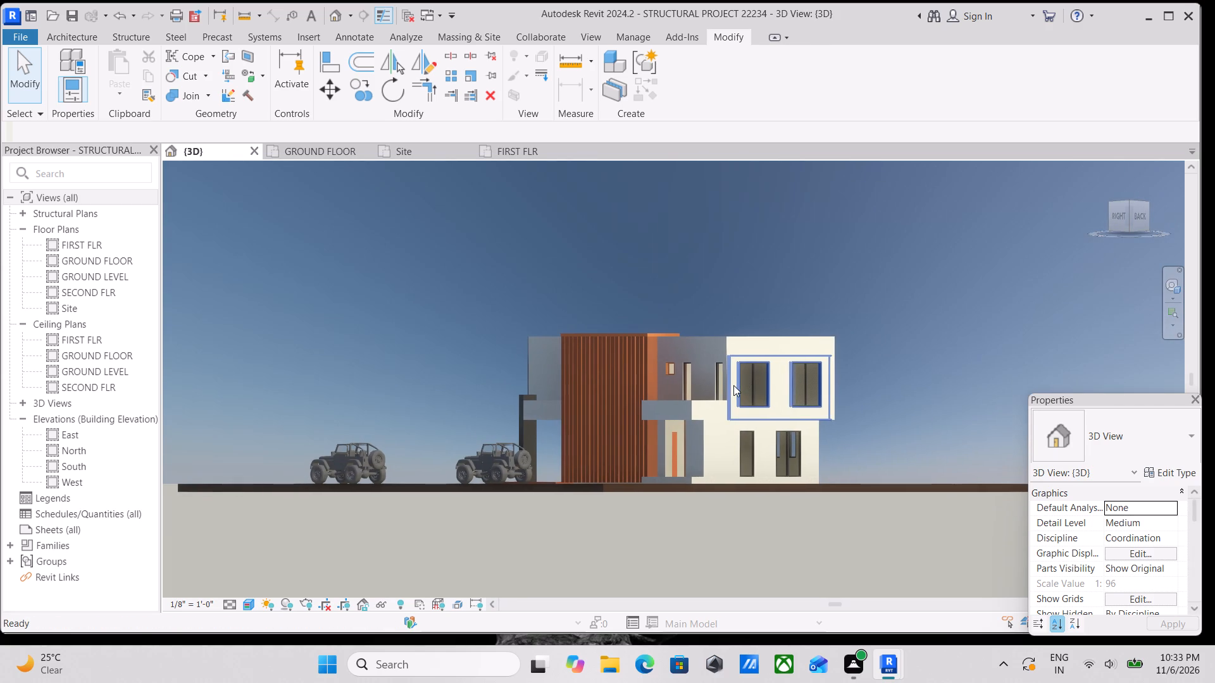
Reopen the rendering settings and resize the render region to enclose the whole house and only the jeep nearest it.
type("RR")
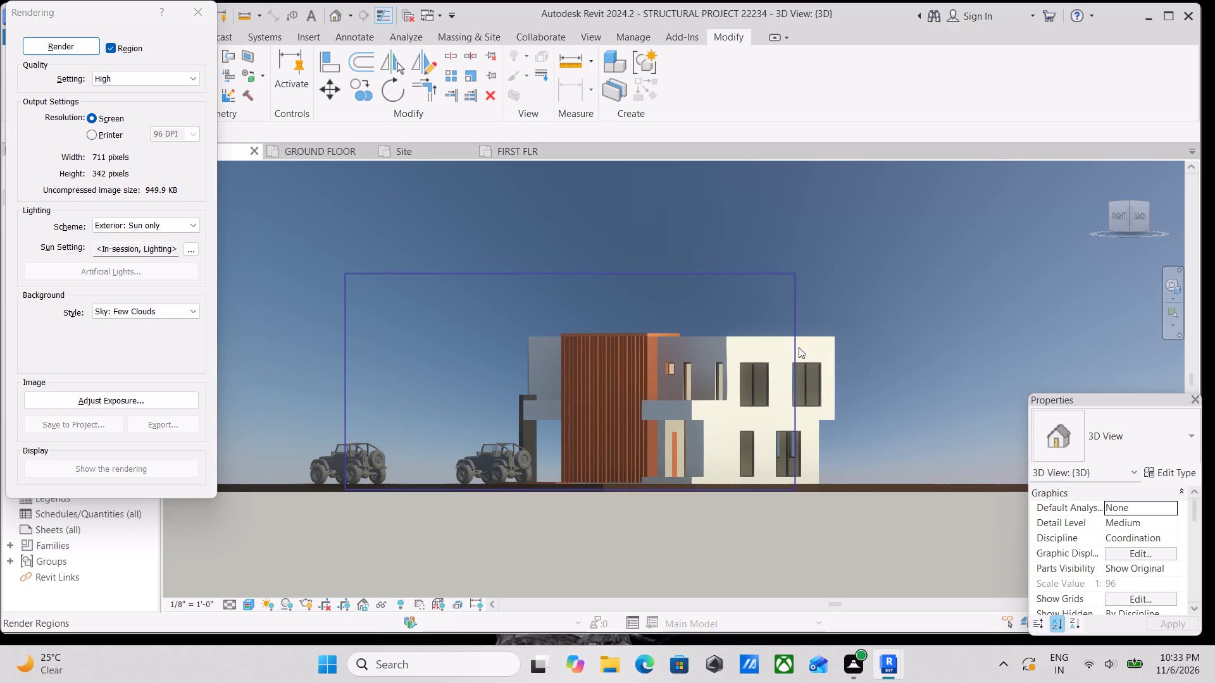
left_click(799, 347)
left_click_drag(795, 385, 818, 390)
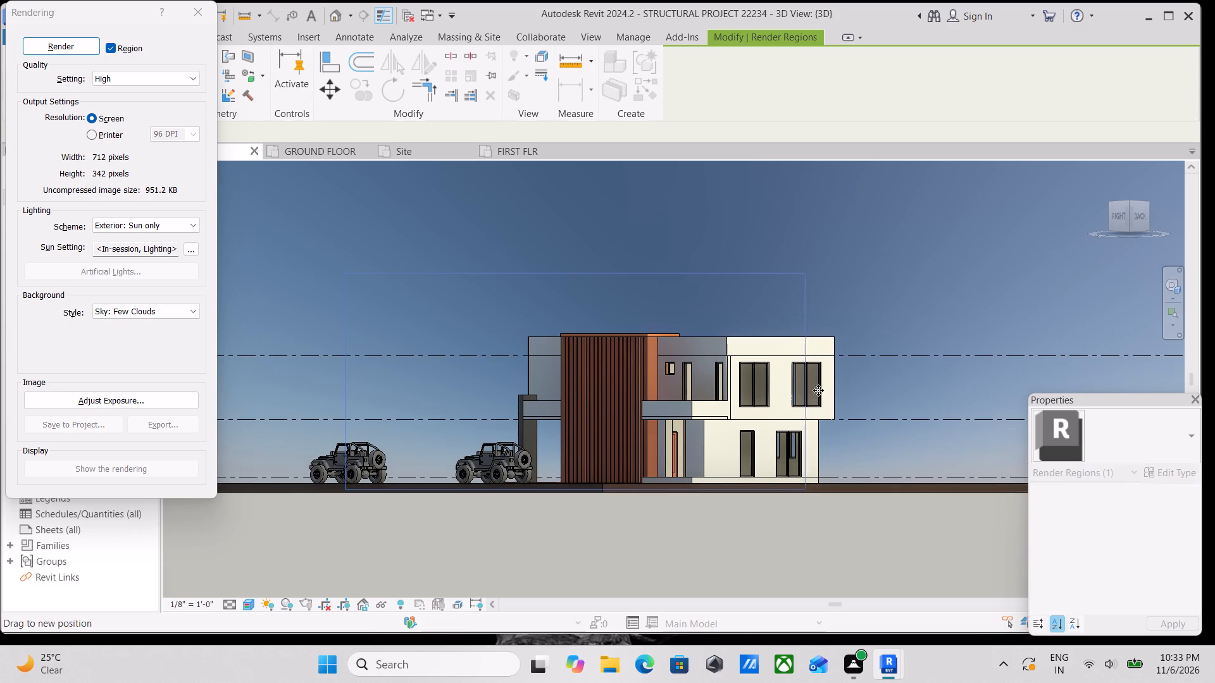
left_click_drag(818, 390, 918, 409)
middle_click_drag(747, 409, 864, 410)
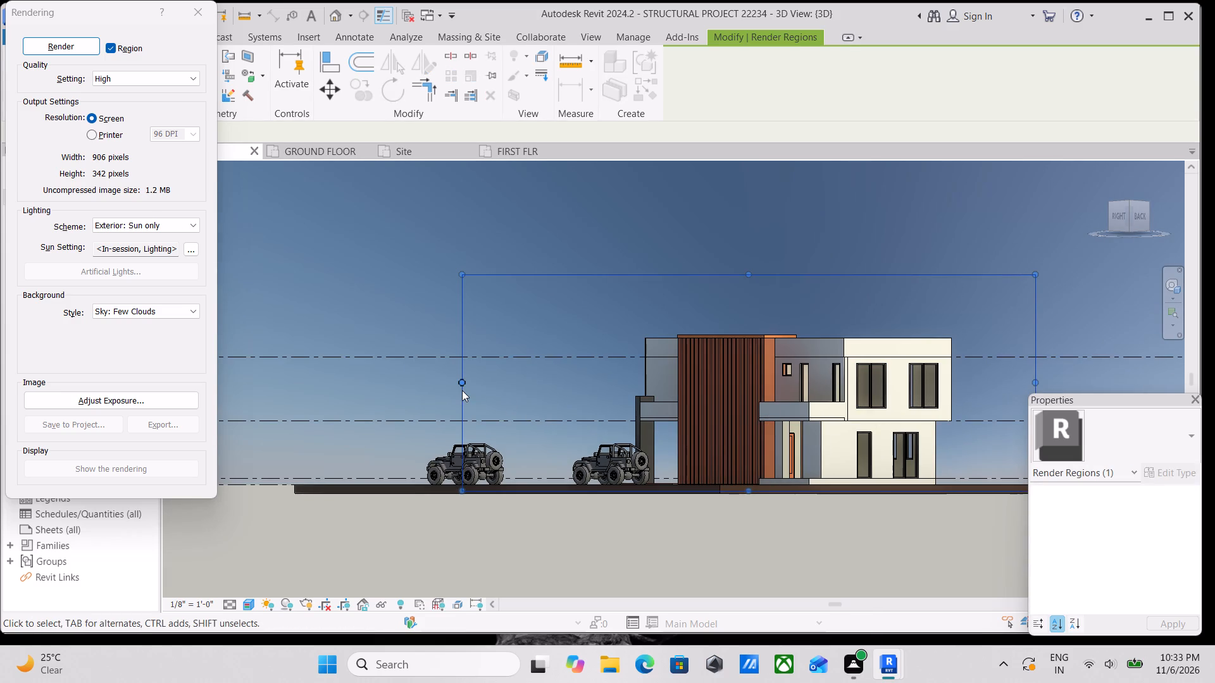
left_click_drag(462, 385, 570, 397)
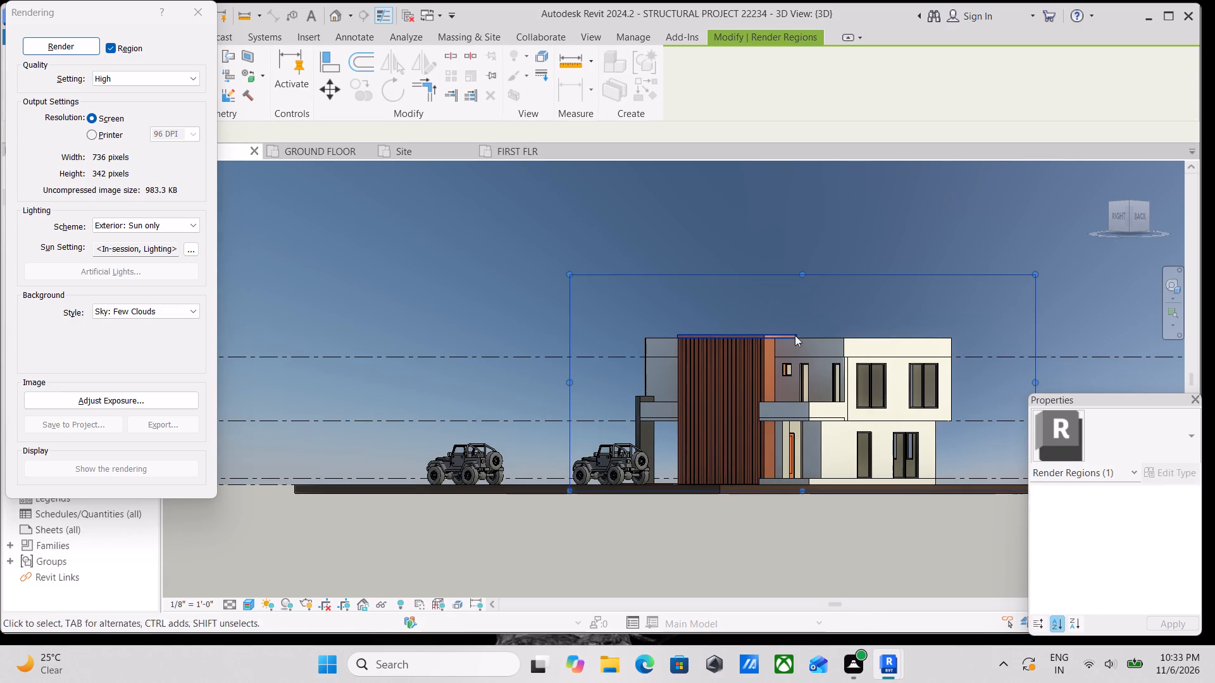
Render the resized region of the right-back view at High quality, with the house enlarged in the view.
scroll(785, 364, "up", 2)
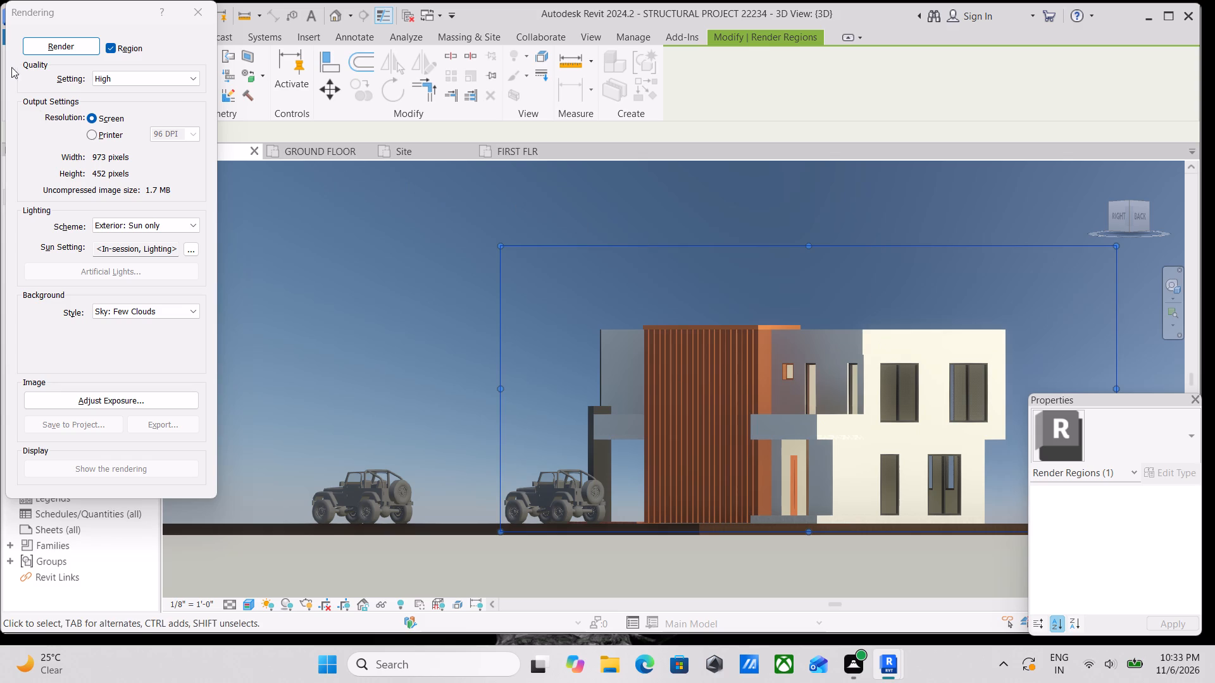
left_click(69, 42)
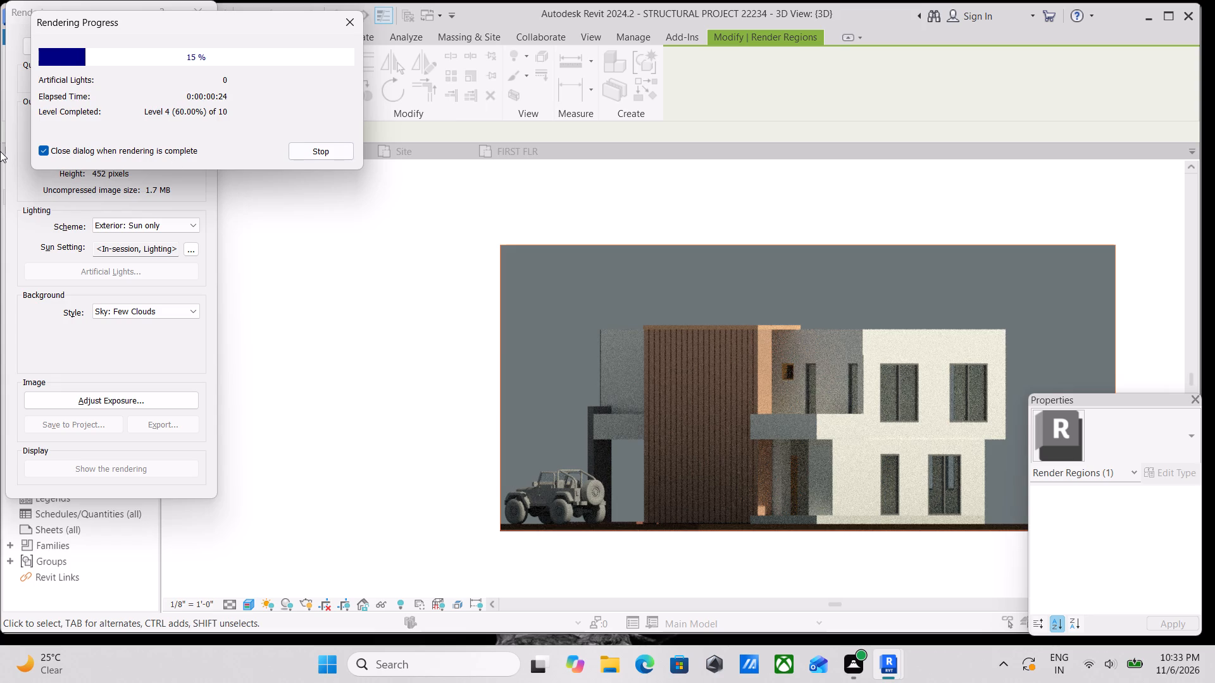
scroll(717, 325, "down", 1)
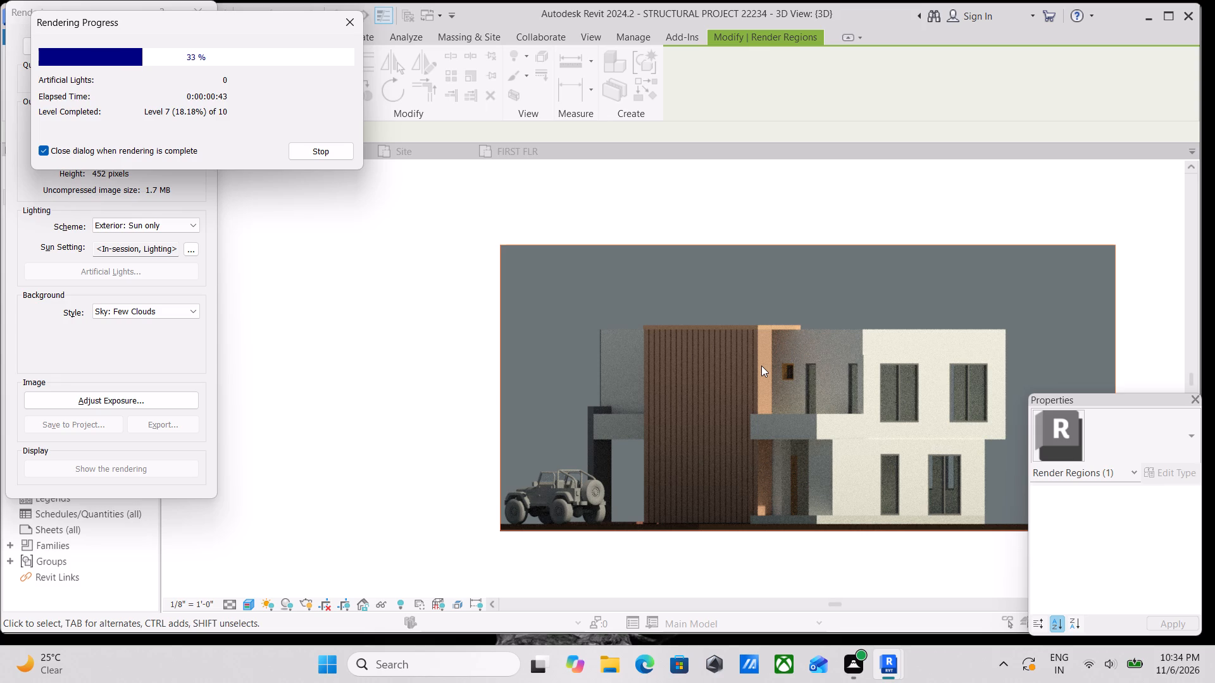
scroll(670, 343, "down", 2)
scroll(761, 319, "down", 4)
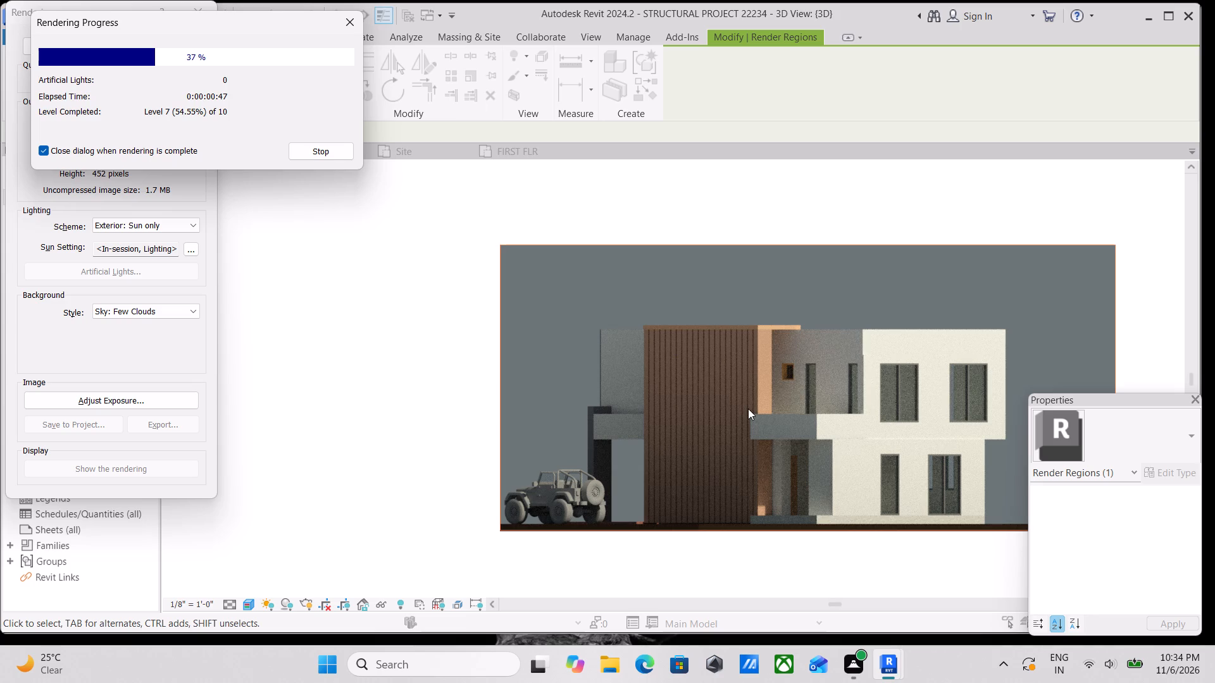
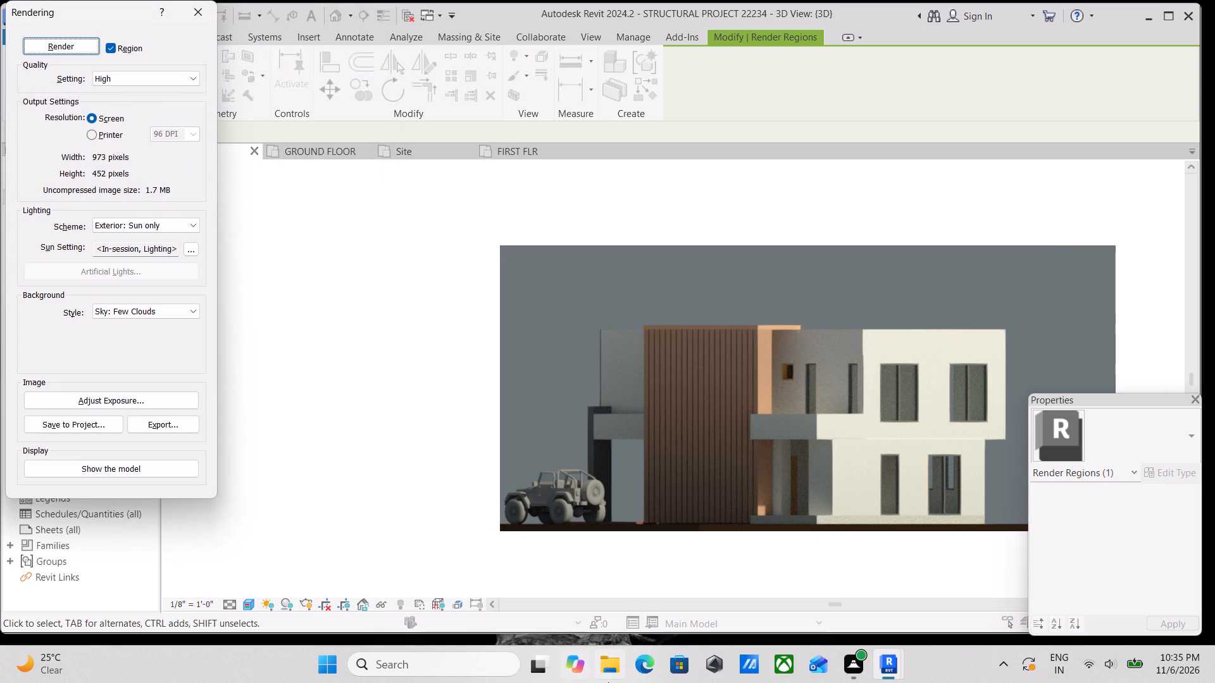
Capture a screen snip of the whole rendered right-back view of the house with one jeep and close the rendering settings.
key("shift+super+s")
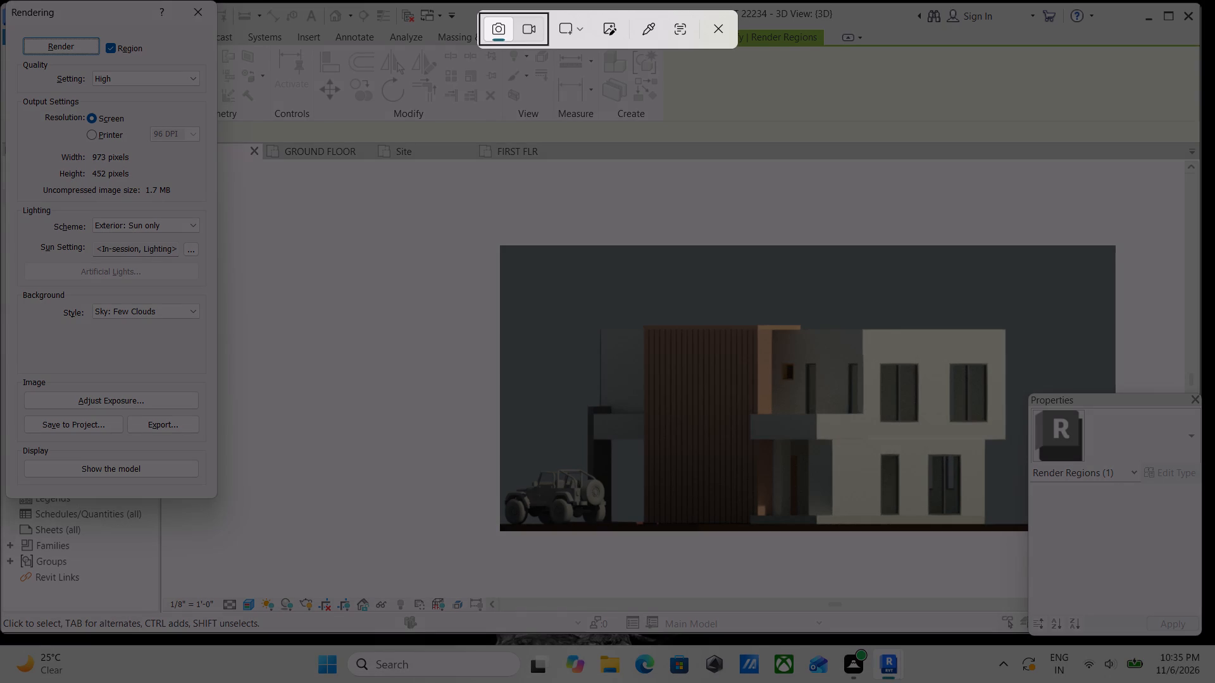
left_click_drag(488, 235, 1125, 539)
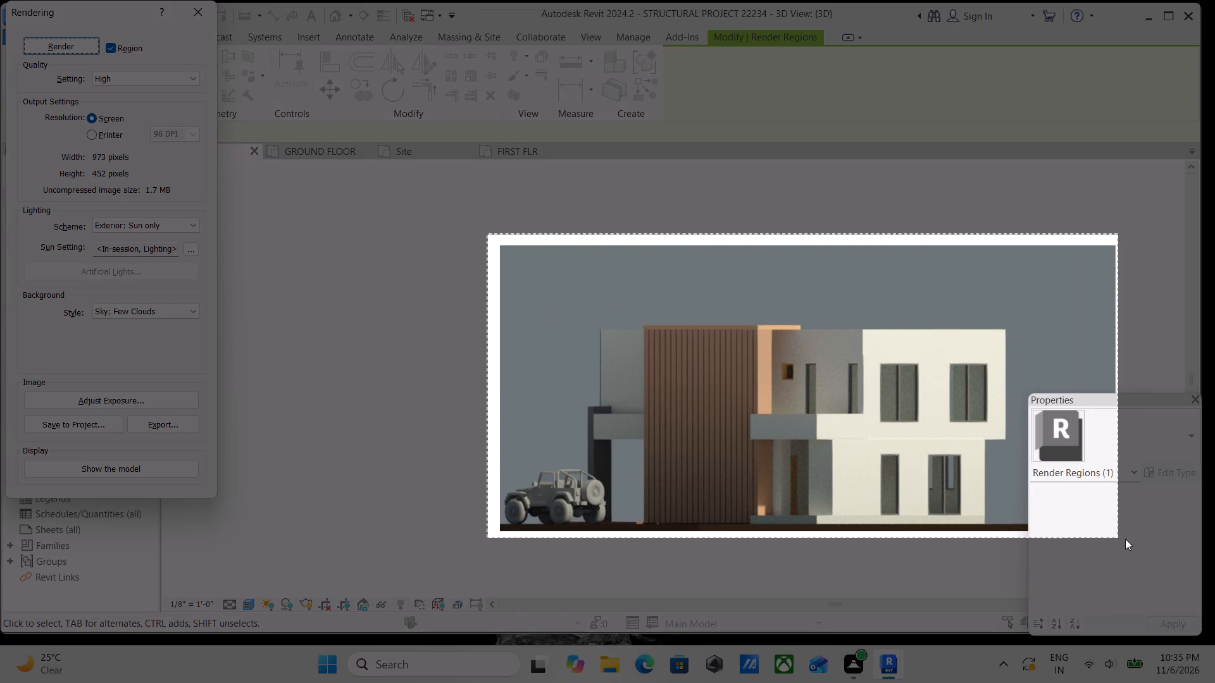
left_click_drag(1125, 539, 1126, 539)
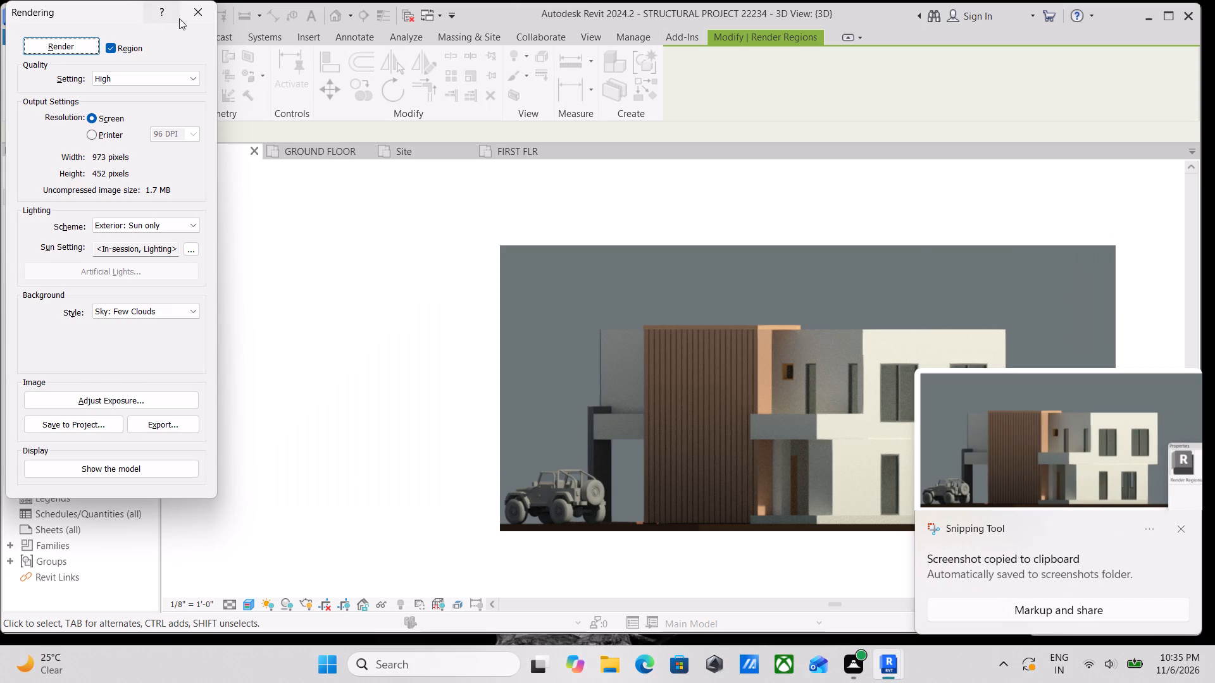
left_click(203, 9)
Save the model as a Revit project file named STRUCTURAL PROJECT 22234.rvt on the Desktop.
left_click(17, 36)
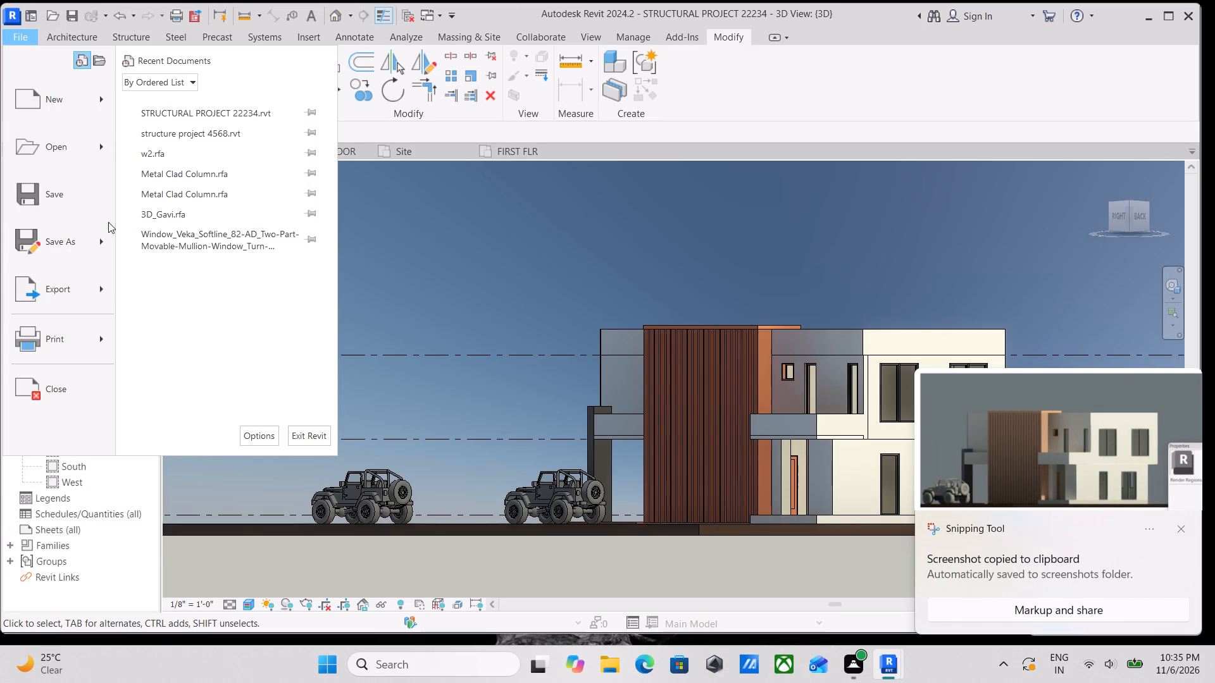
left_click(96, 239)
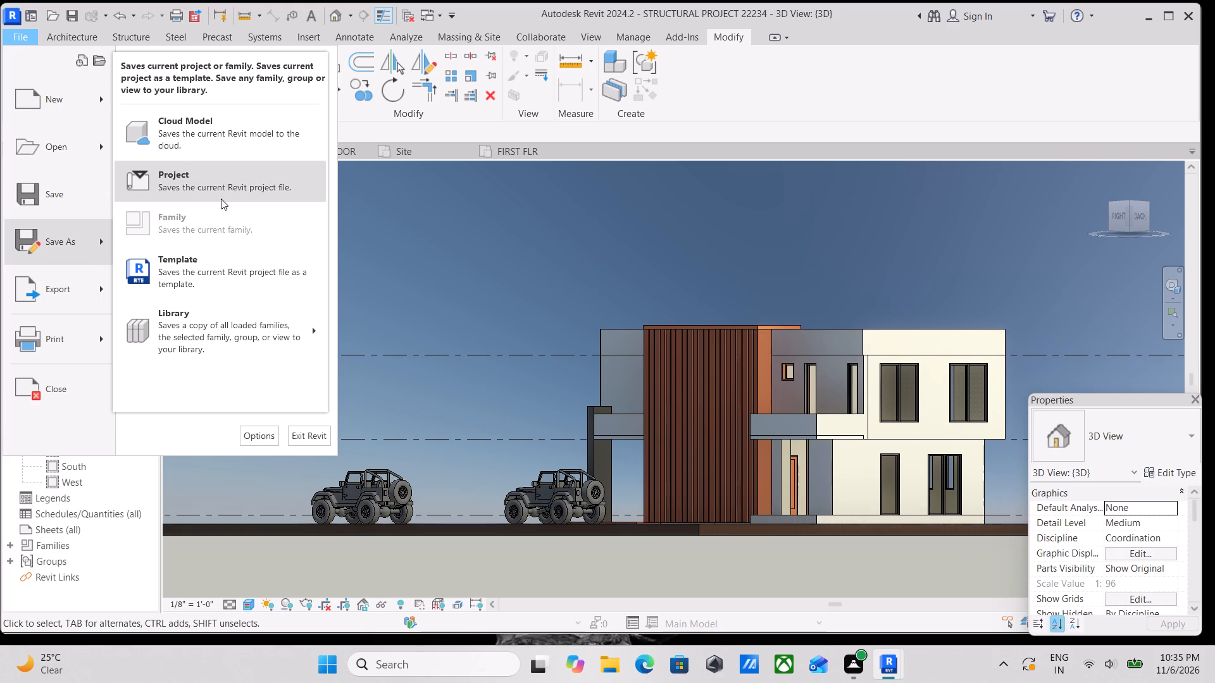
left_click(234, 173)
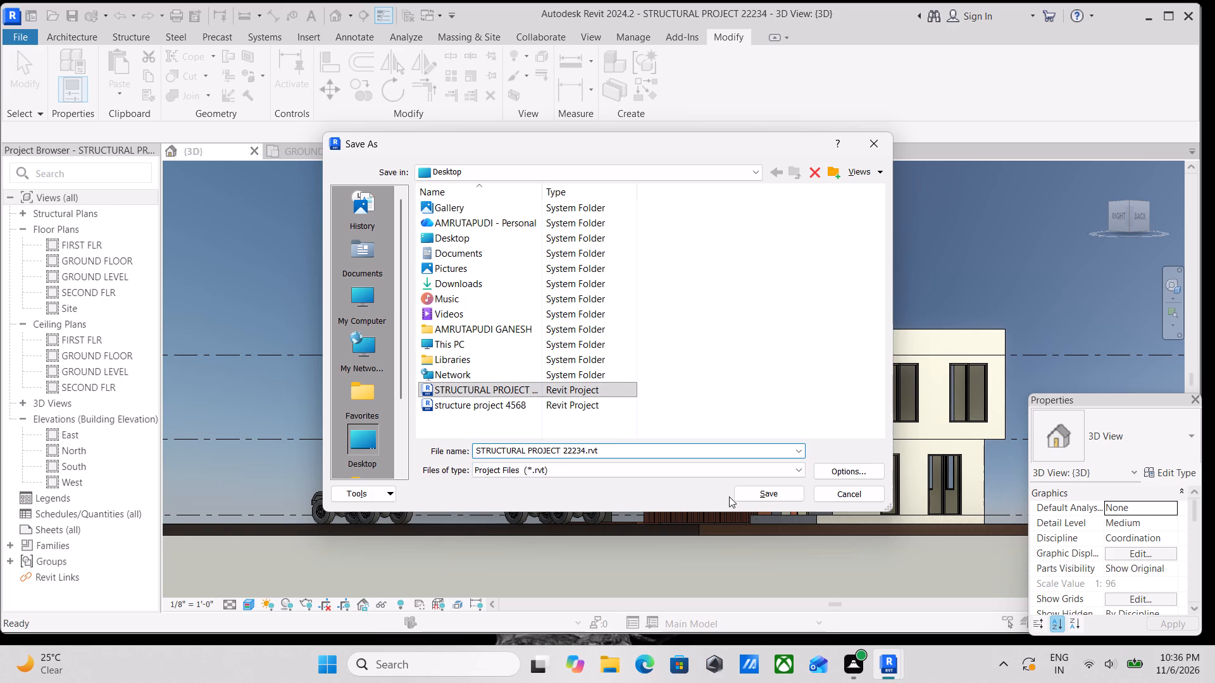
left_click(769, 497)
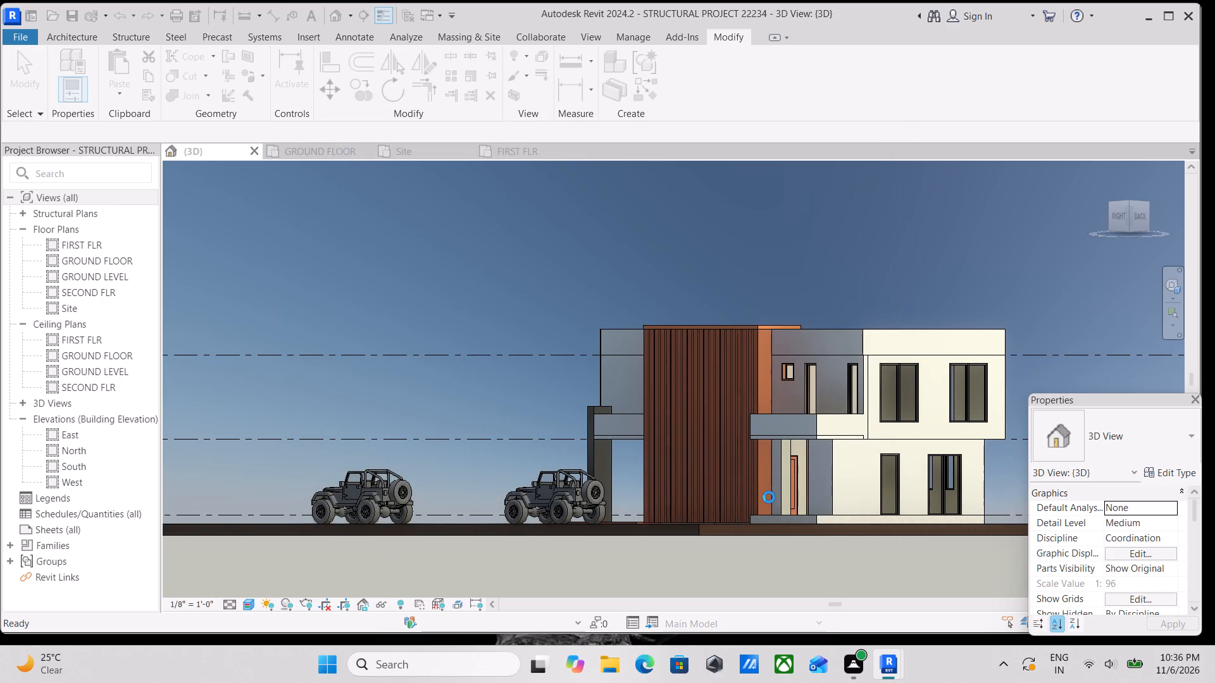